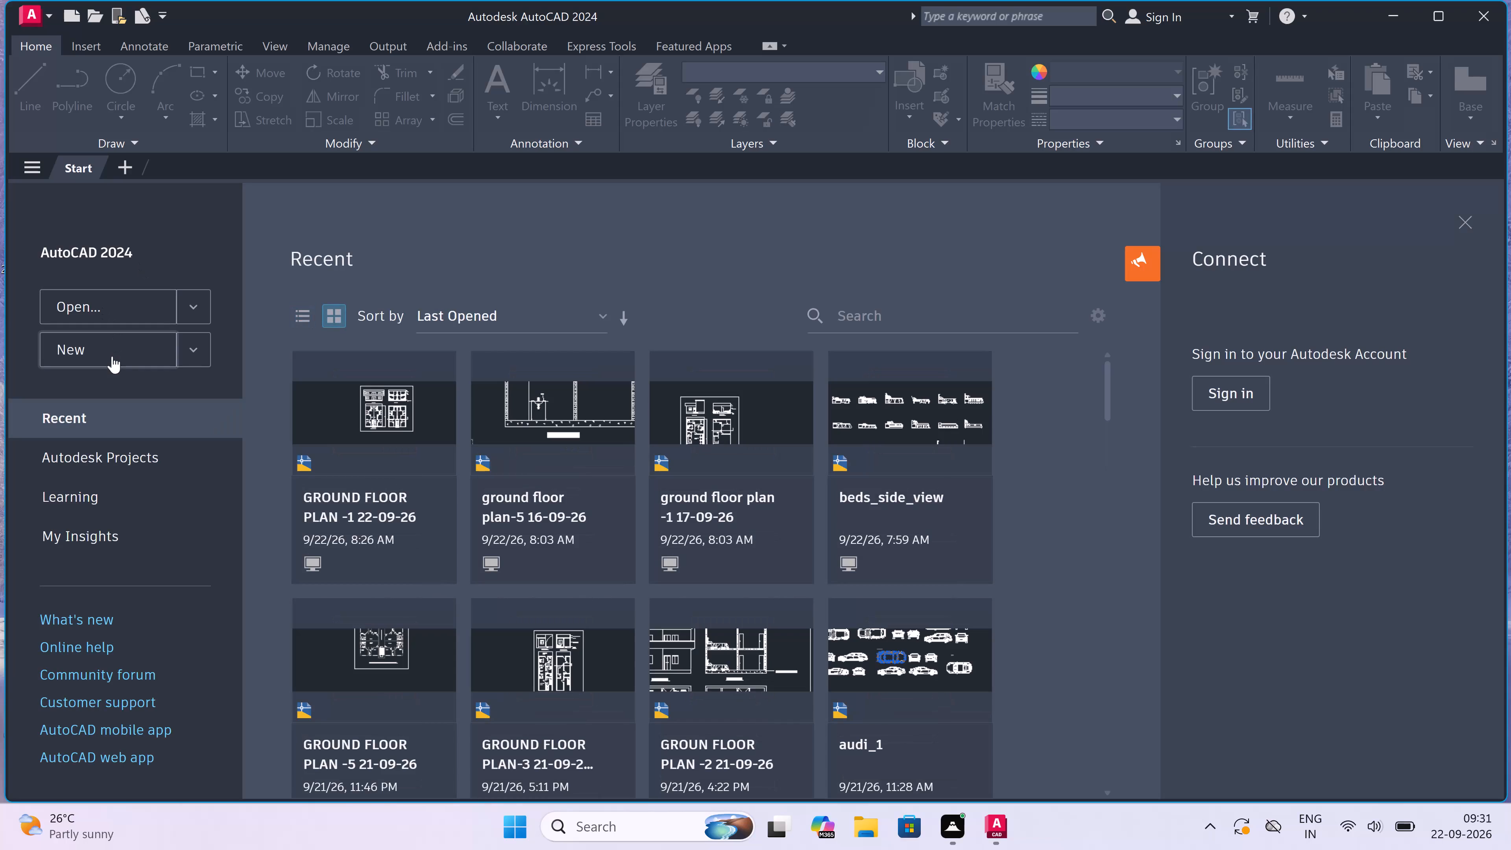
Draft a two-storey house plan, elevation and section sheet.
Create a new blank drawing.
double_click(112, 356)
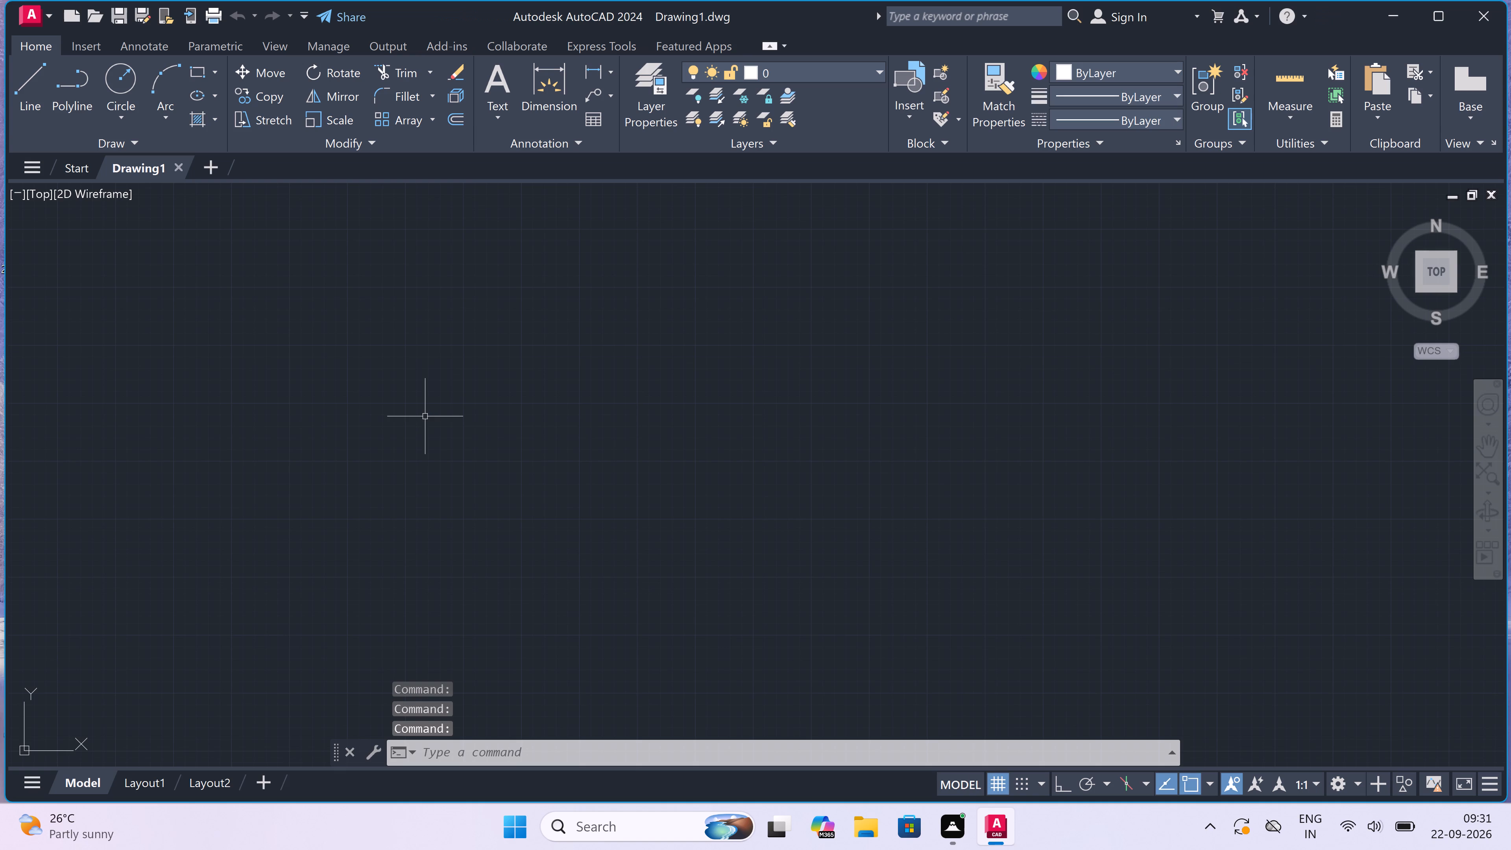
Configure the drawing units to Engineering length with 0'-0" precision and an insertion scale of Inches.
type("un")
key("space")
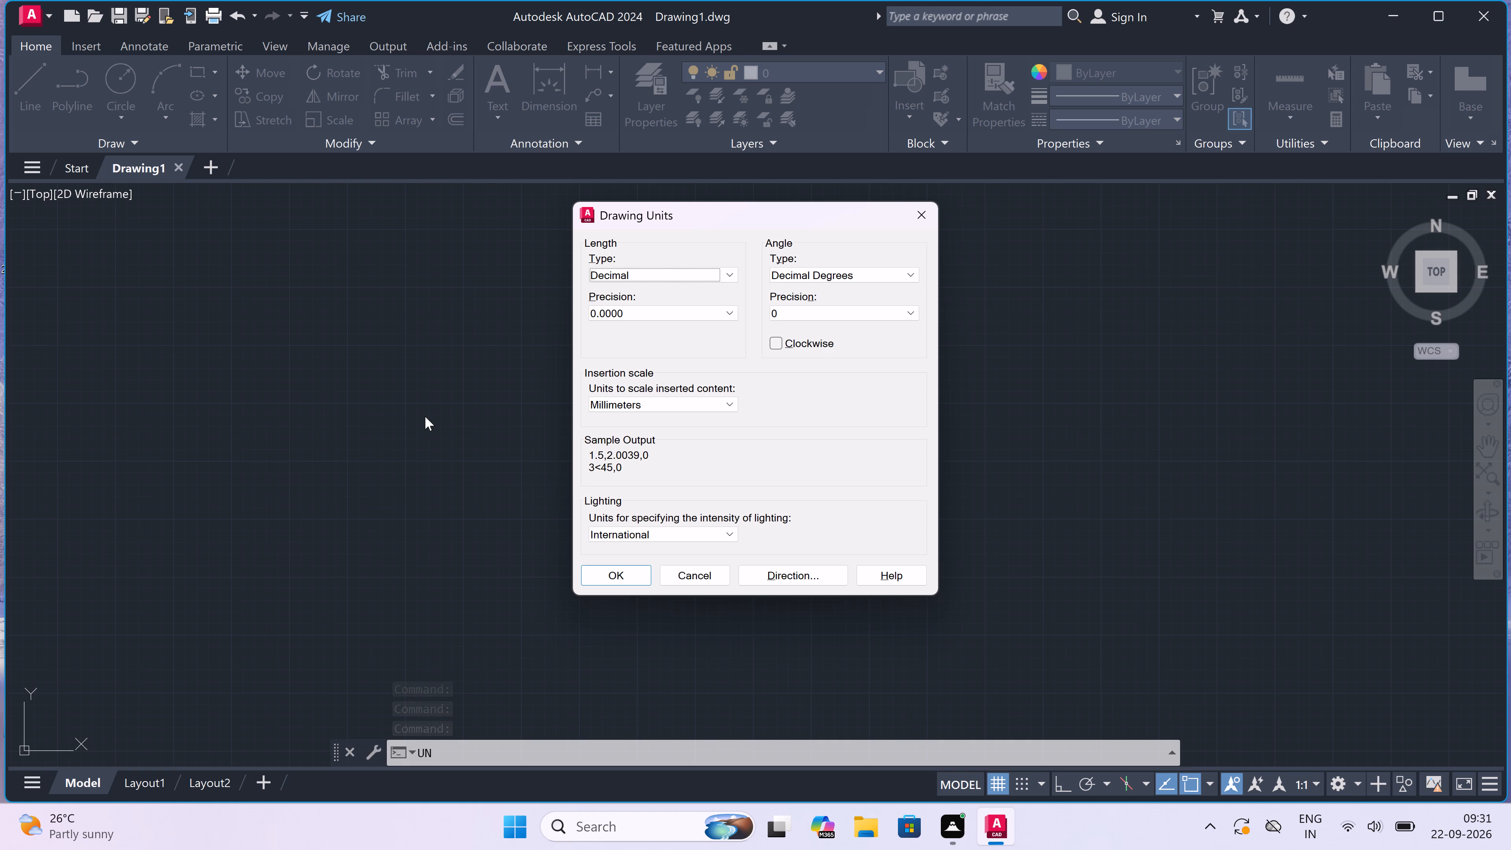
left_click(614, 271)
left_click(643, 308)
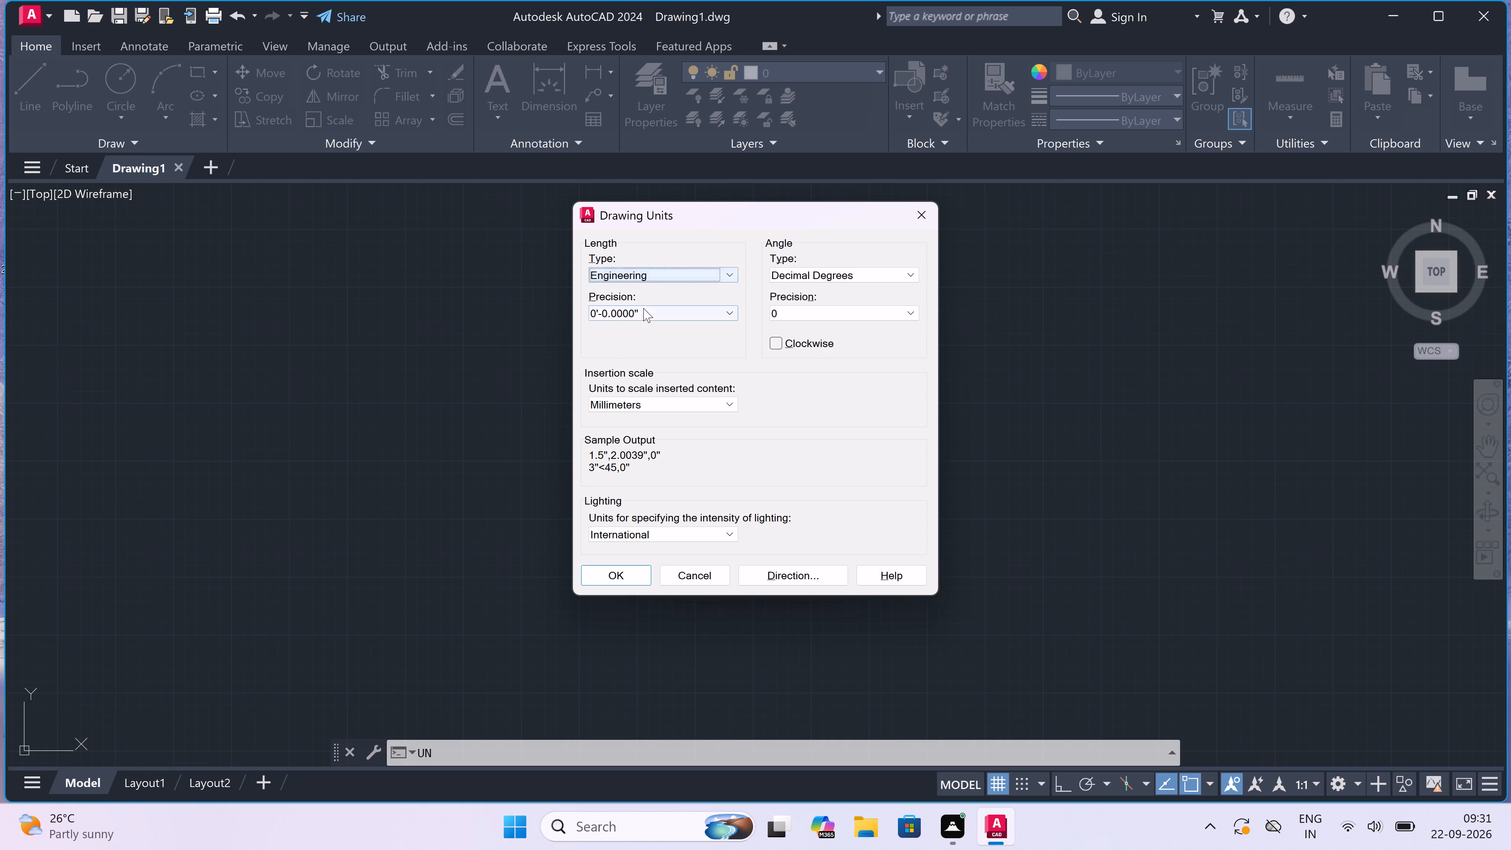
left_click(643, 308)
left_click(640, 325)
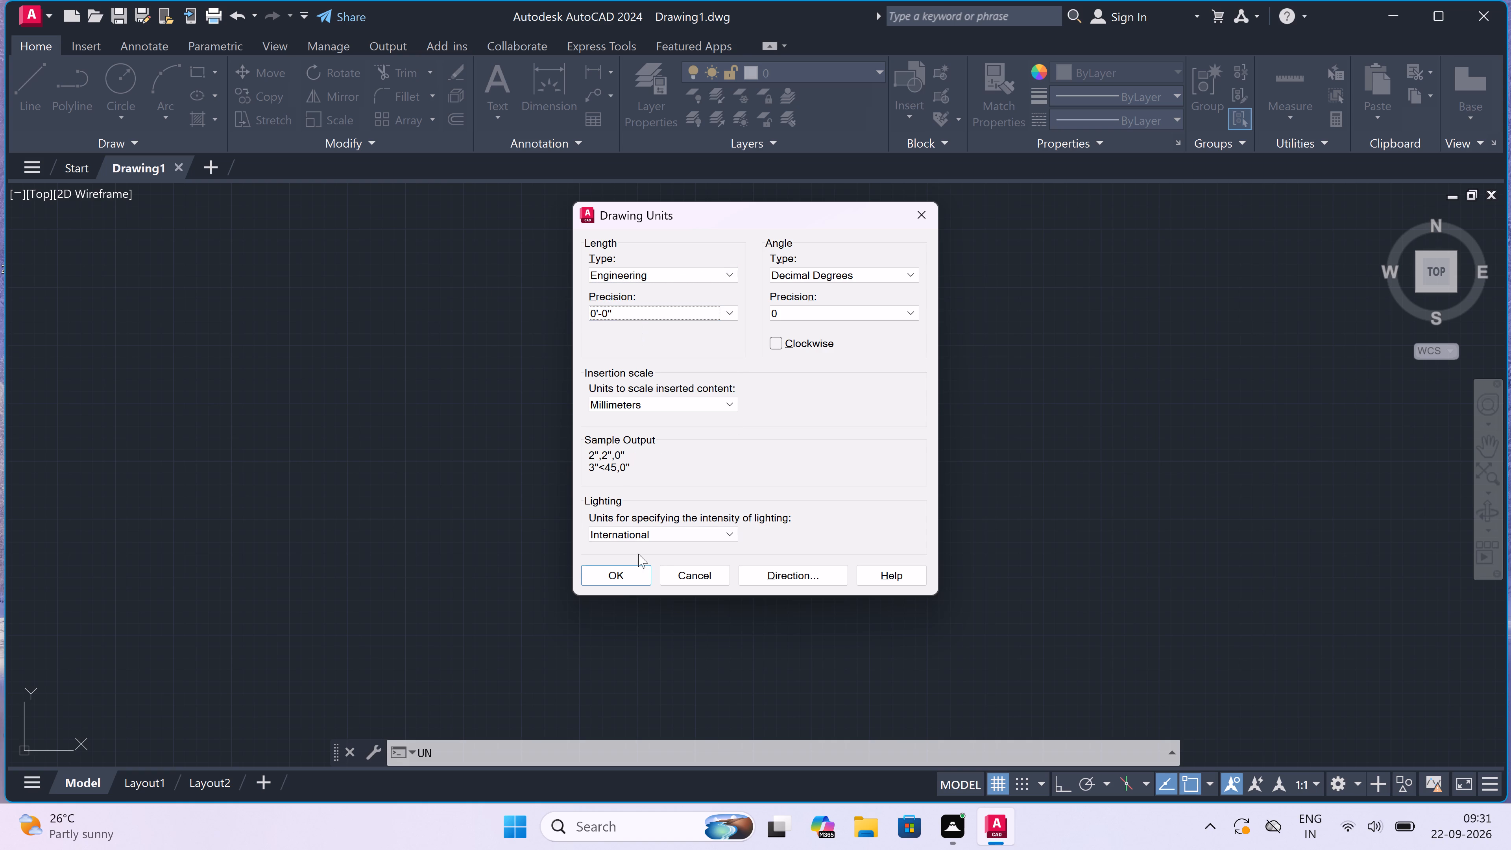
left_click(618, 395)
left_click(619, 398)
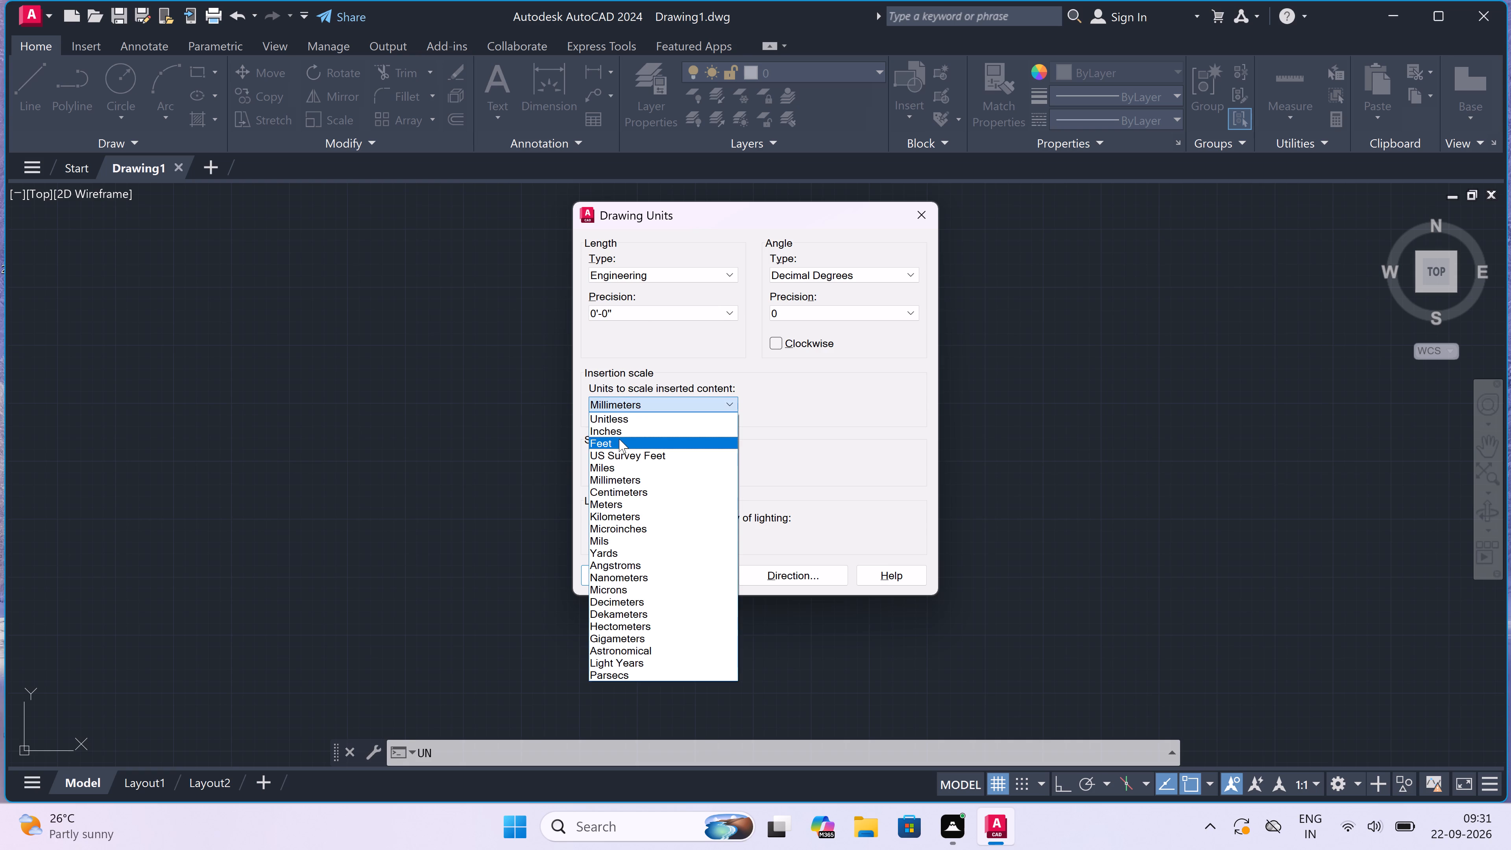
left_click(619, 426)
left_click(608, 577)
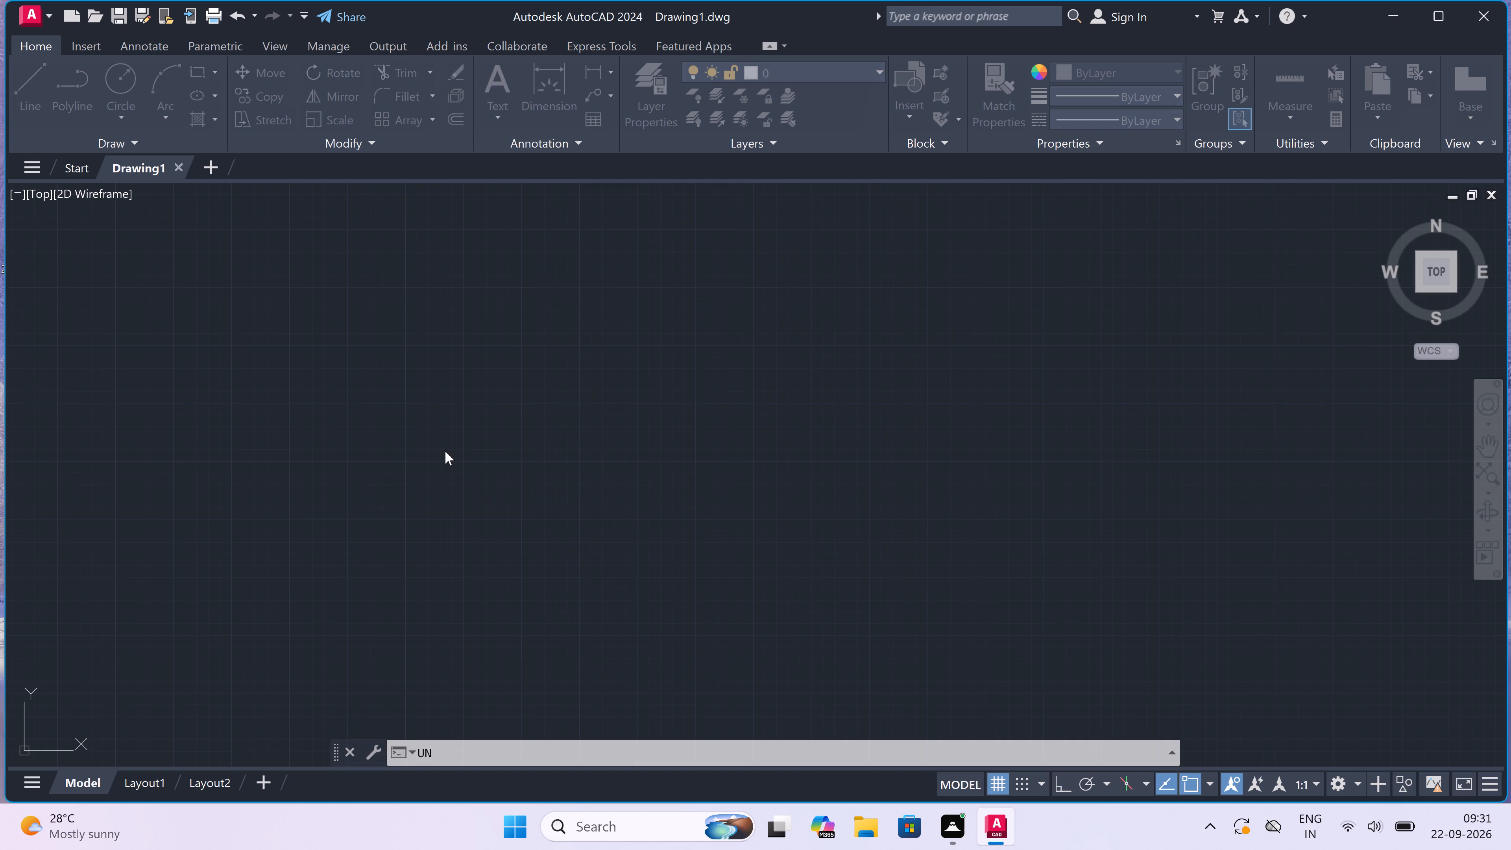
With Ortho on, draw one vertical and one horizontal construction line crossing at a common point in the empty drawing area.
type("xl")
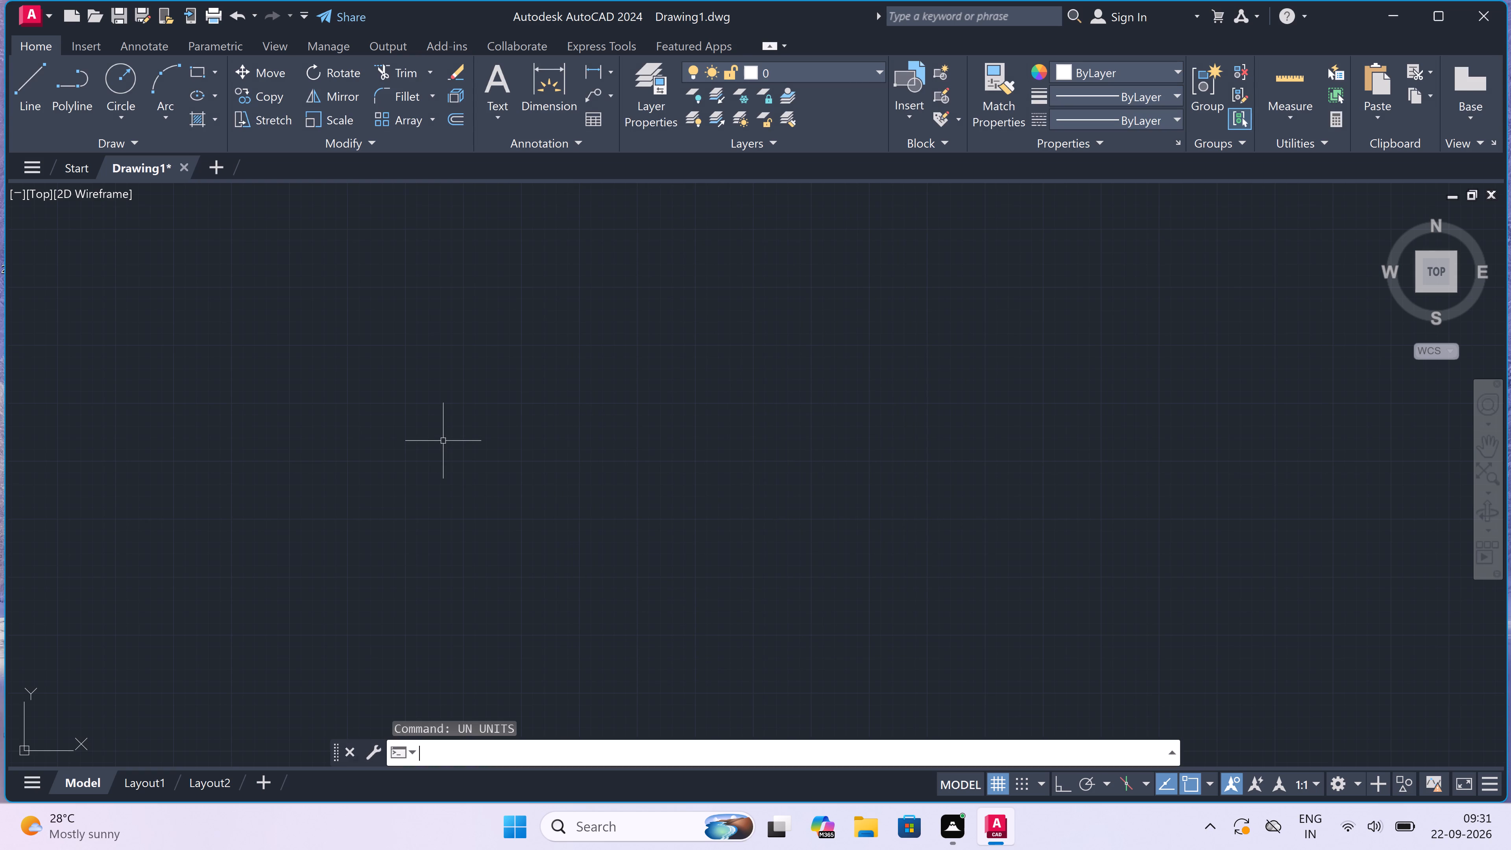
key("space")
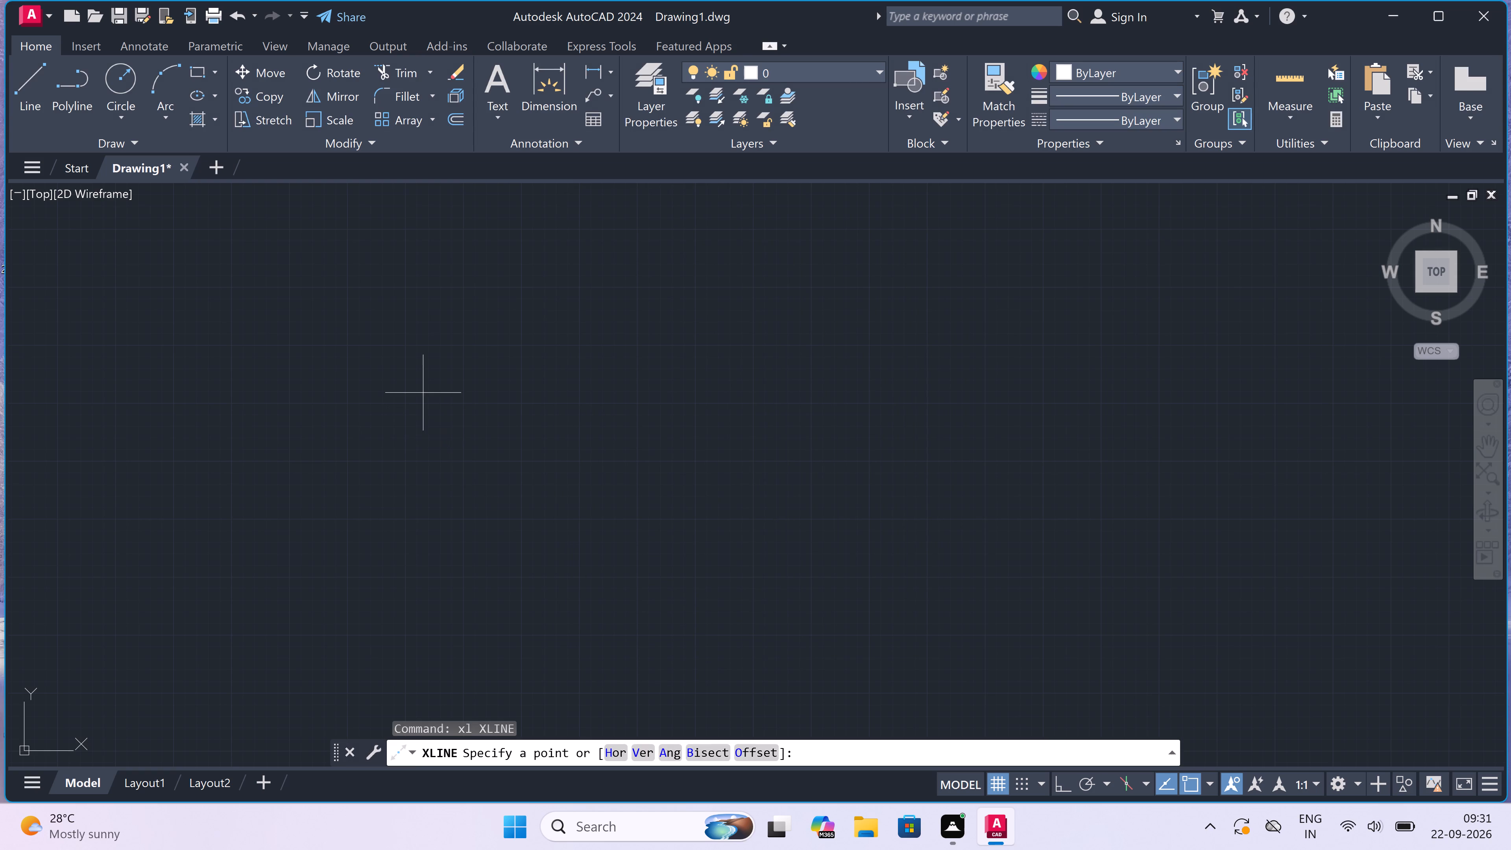
key("F8")
left_click(410, 351)
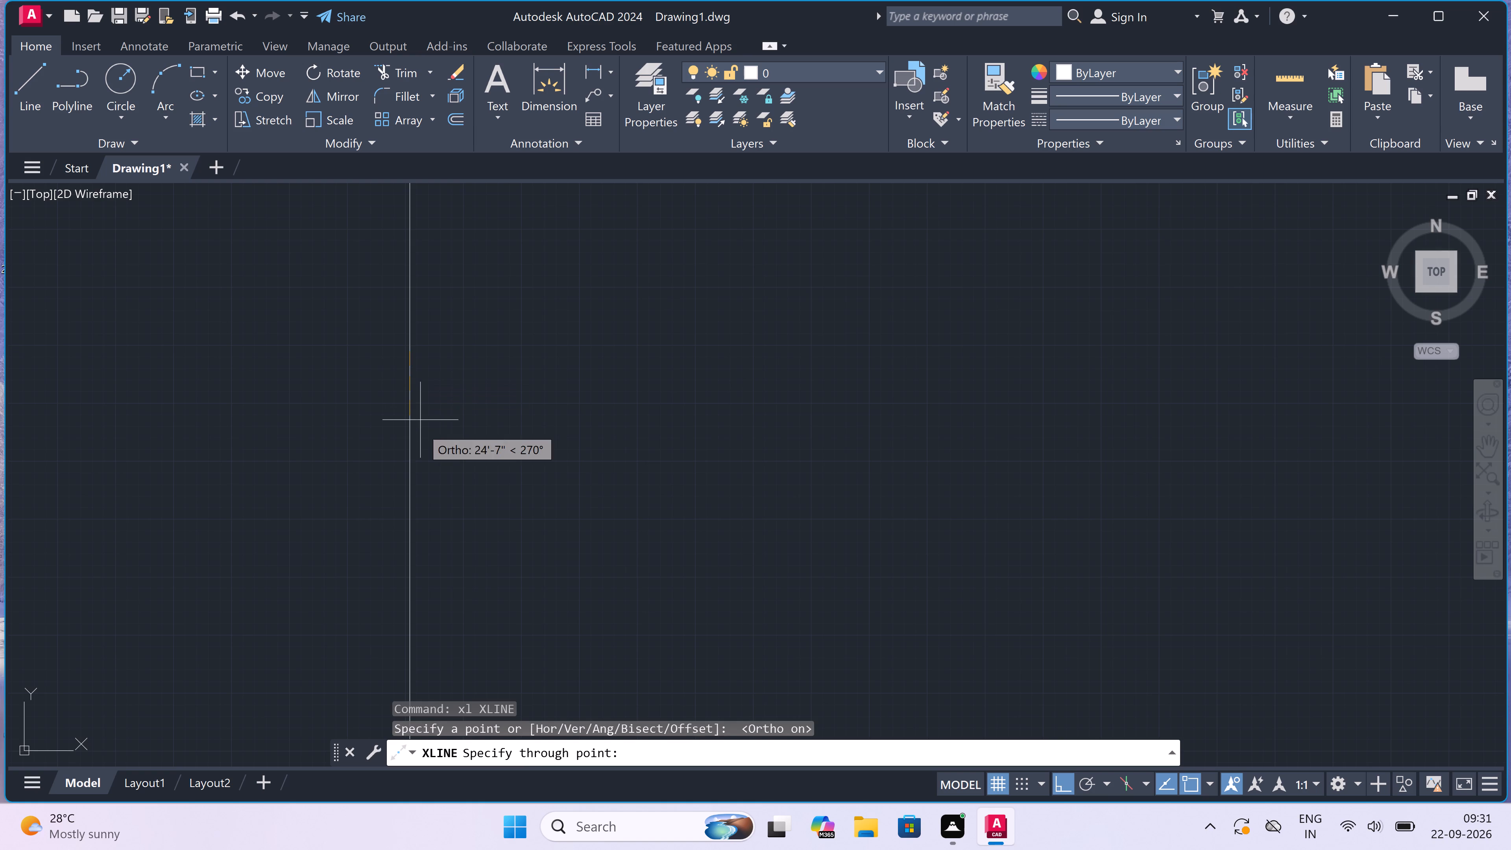
left_click(425, 467)
left_click(403, 333)
left_click(260, 334)
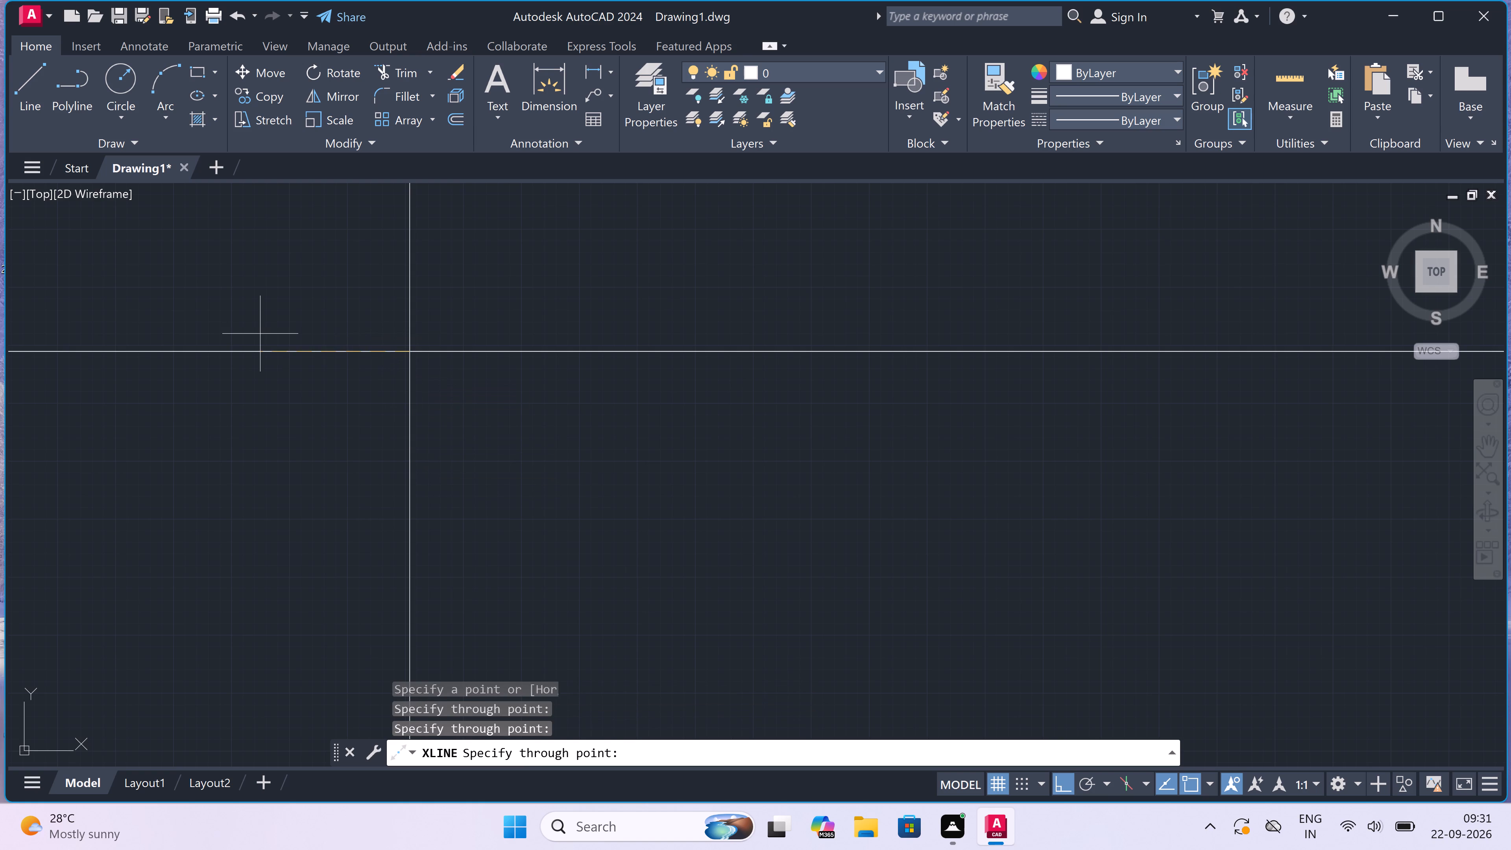
key("Escape")
Trim the construction lines above and to the left of their intersection, leaving a top-left corner.
scroll(364, 330, "up", 3)
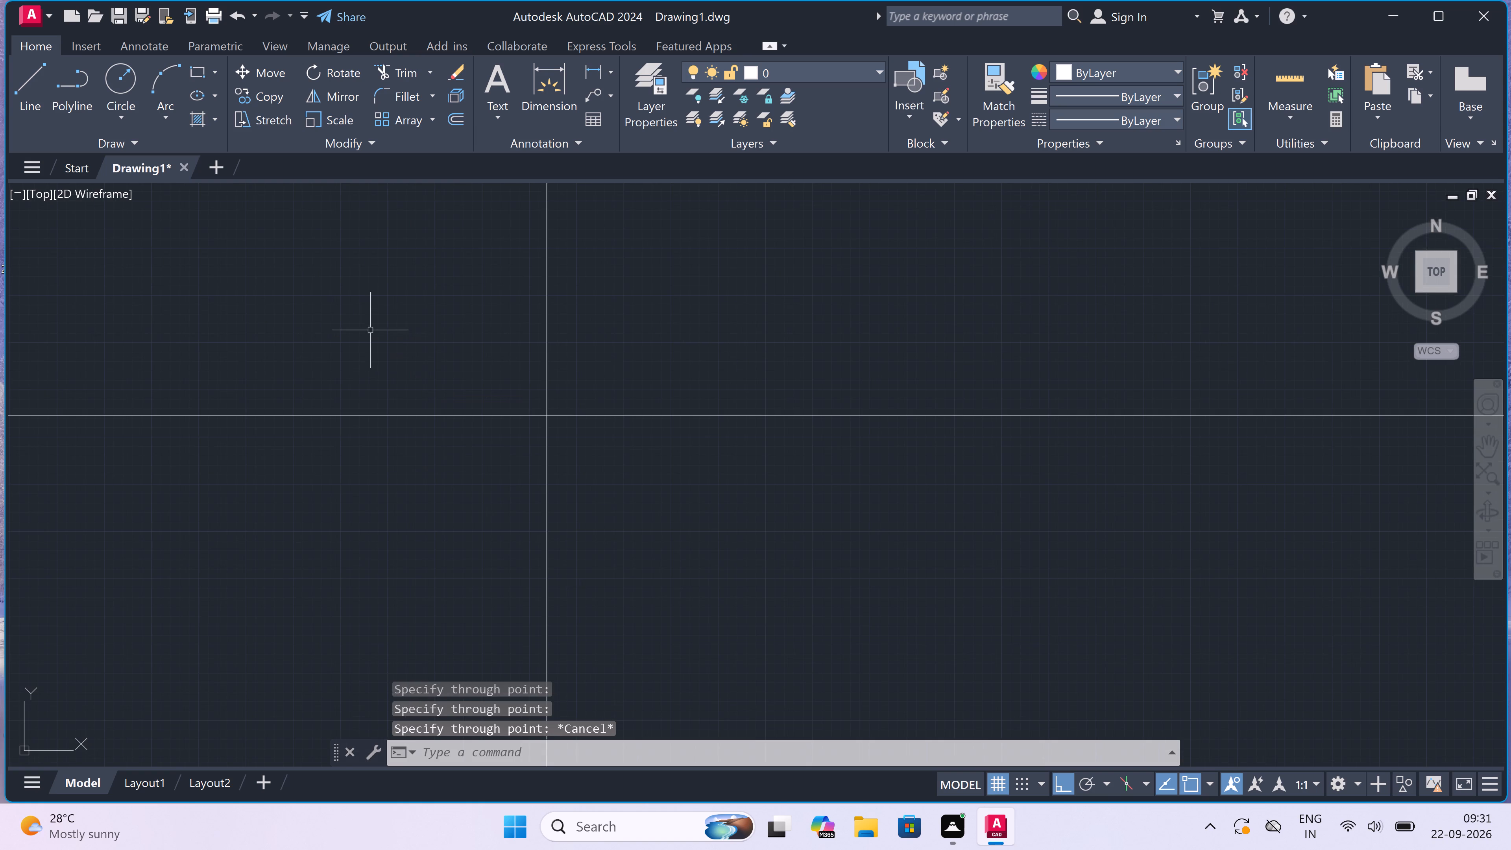
key("t")
key("r")
key("space")
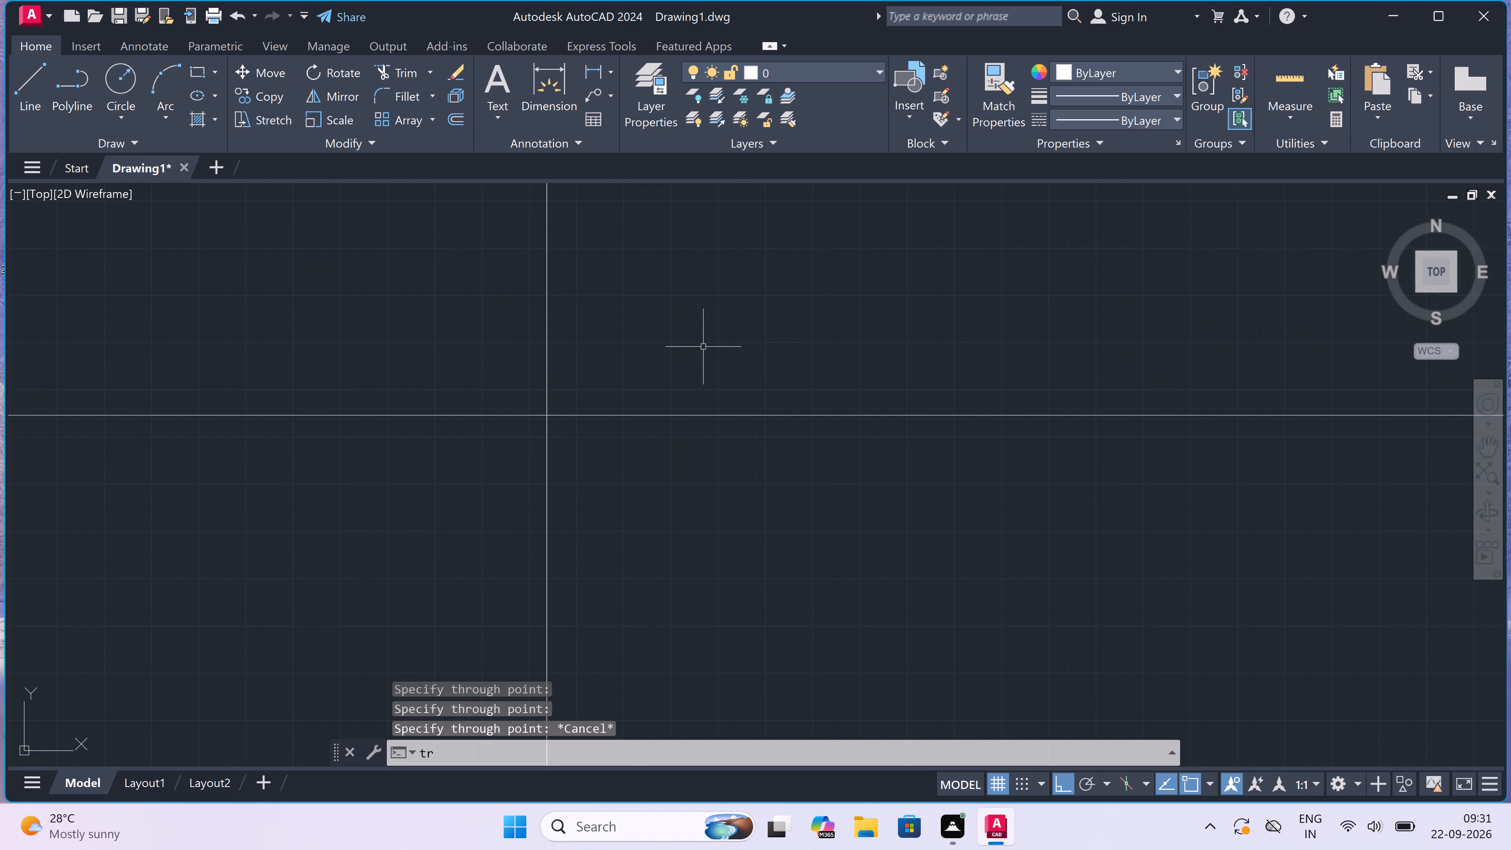
left_click(702, 344)
left_click(93, 549)
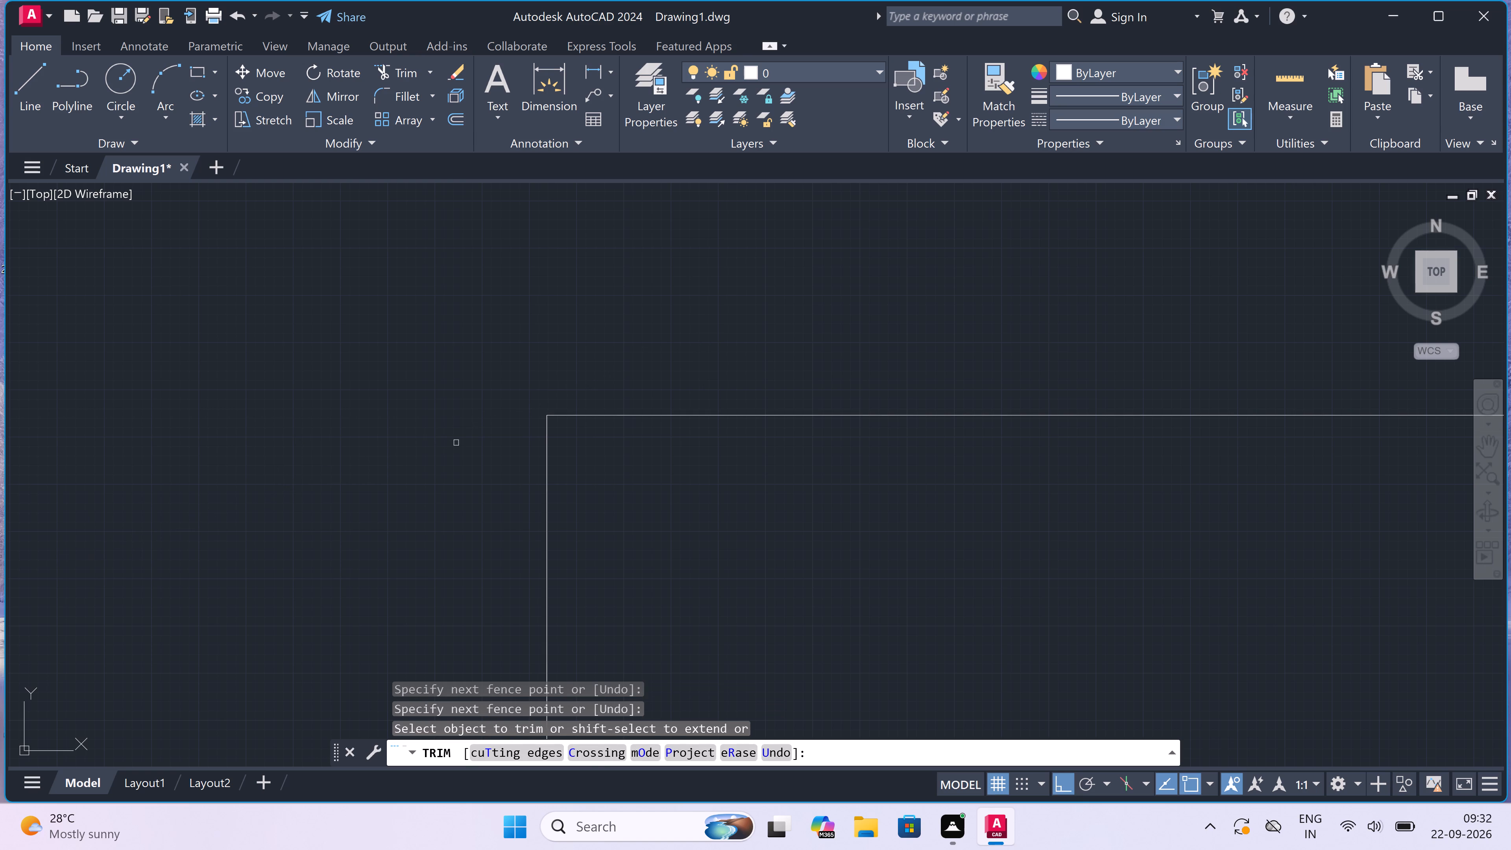
scroll(732, 454, "up", 2)
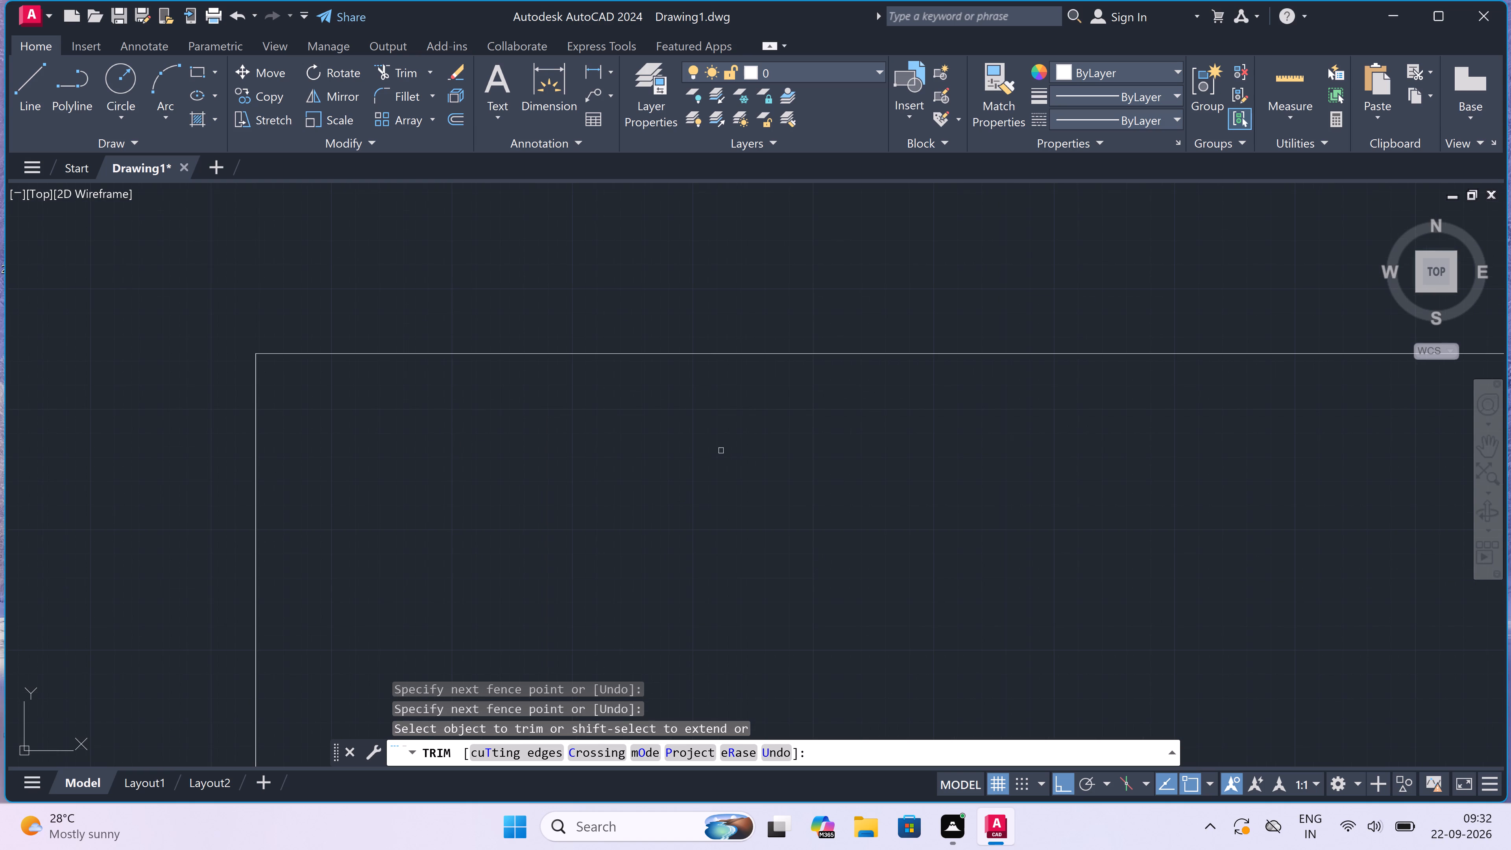
key("Escape")
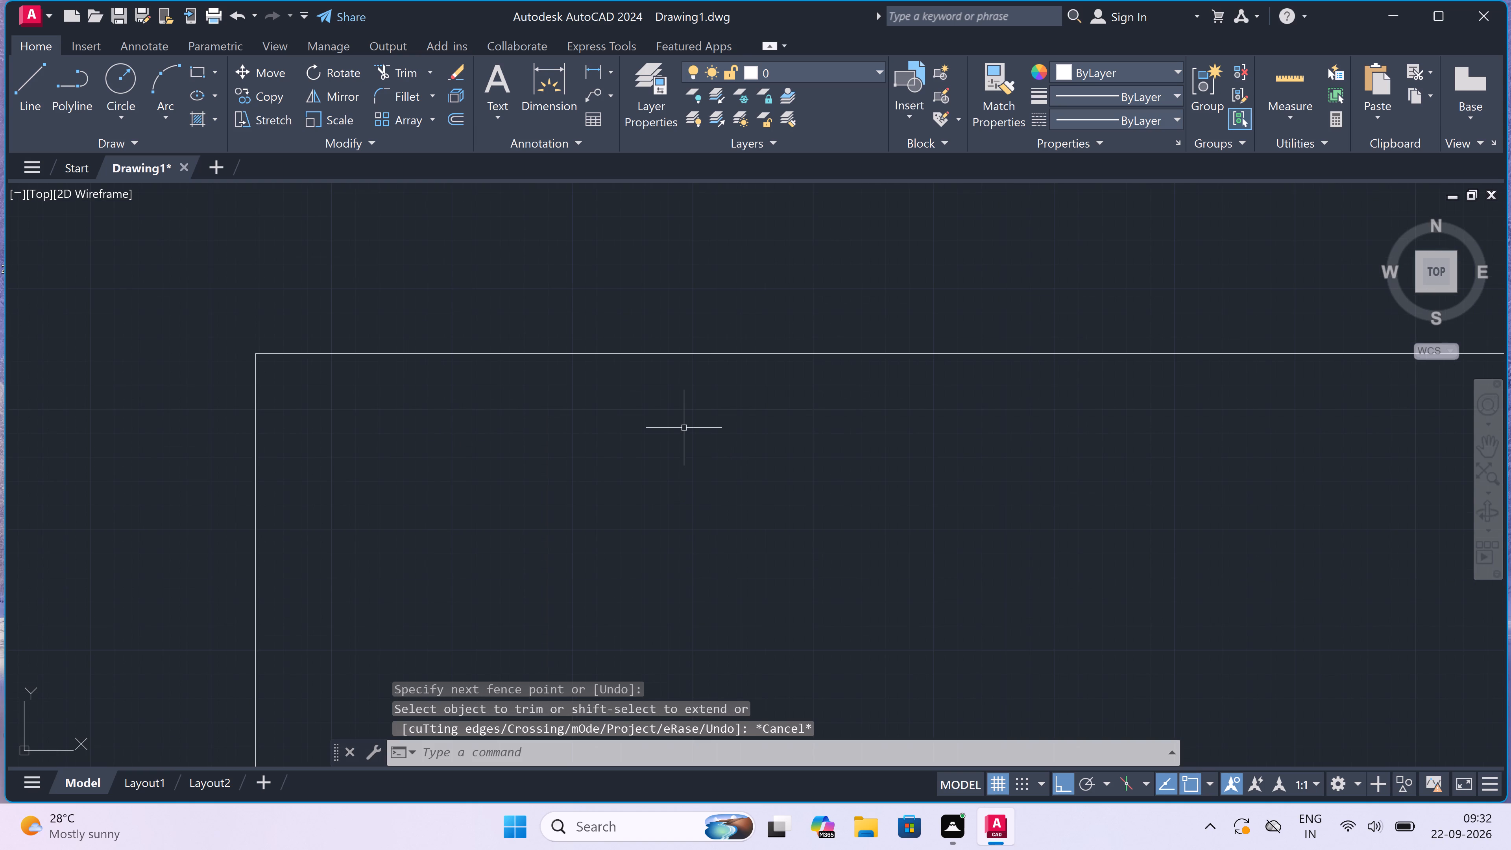
Offset the top horizontal line and the left vertical line 9" inward to form the outer wall thickness.
type("o")
key("space")
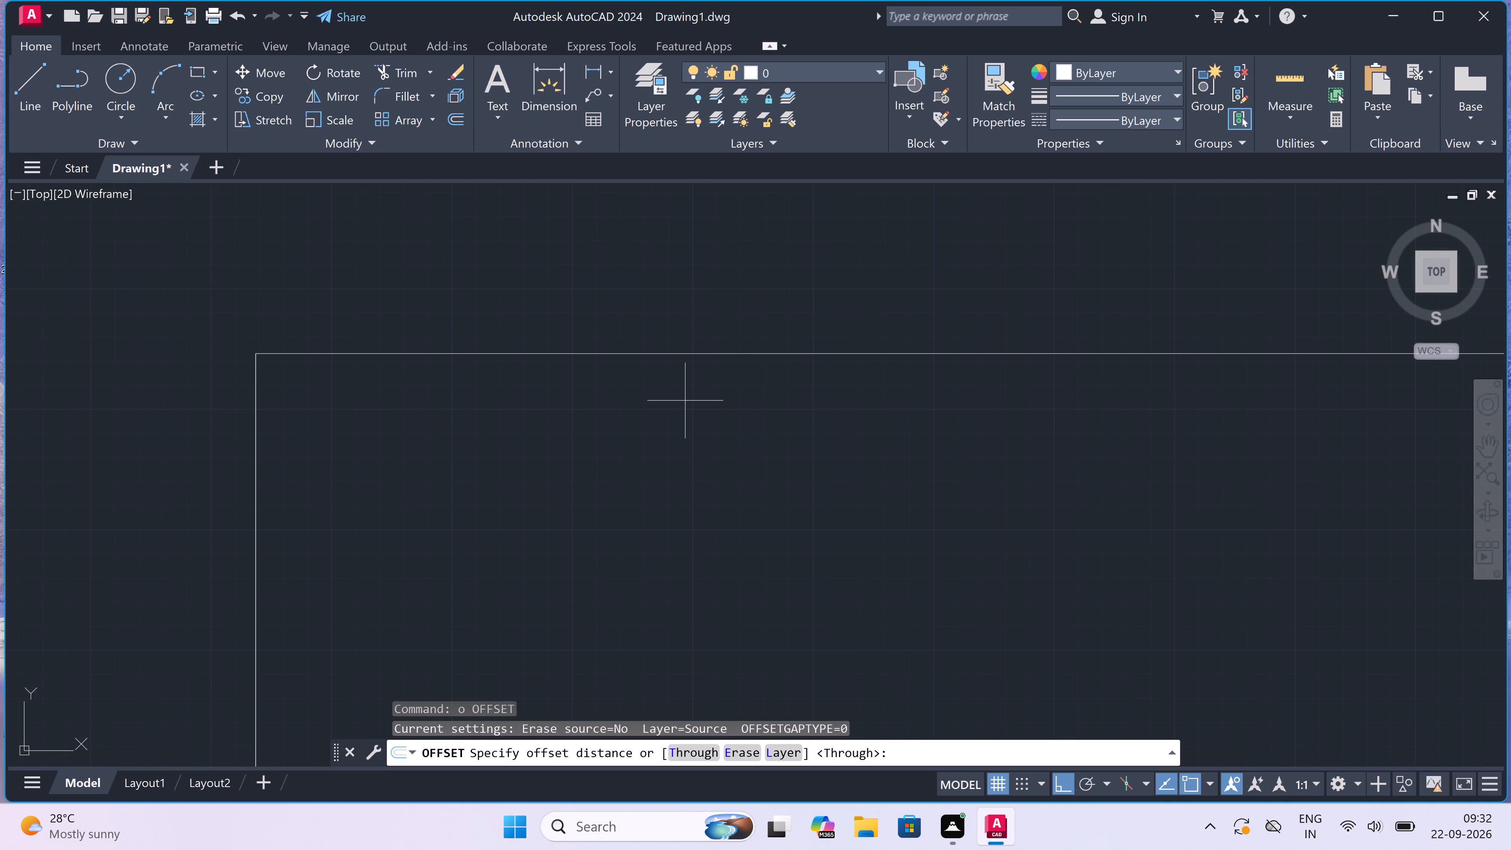
left_click_drag(678, 351, 689, 402)
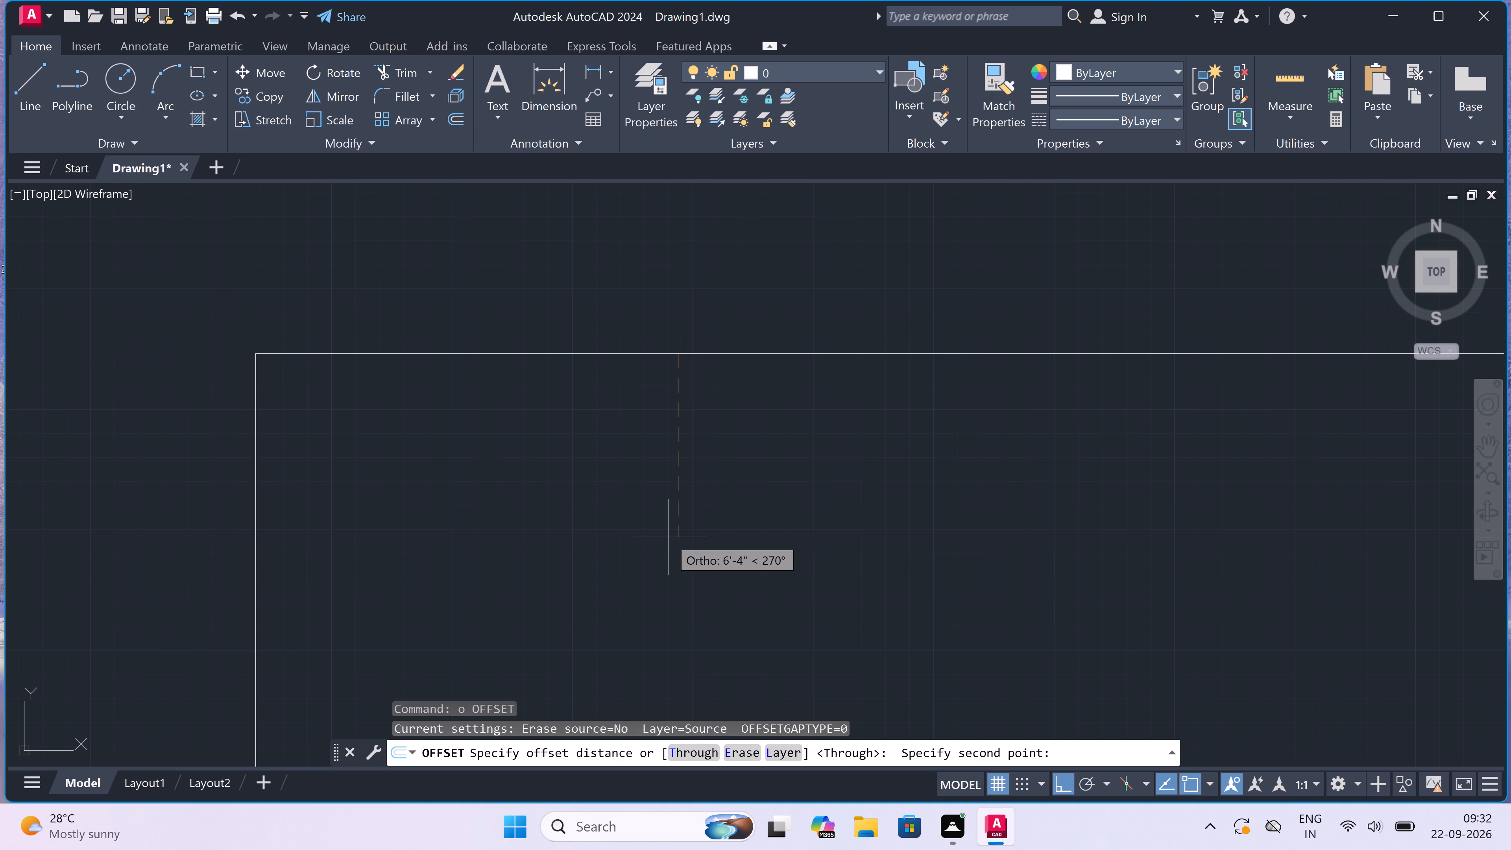
type("9\"")
key("space")
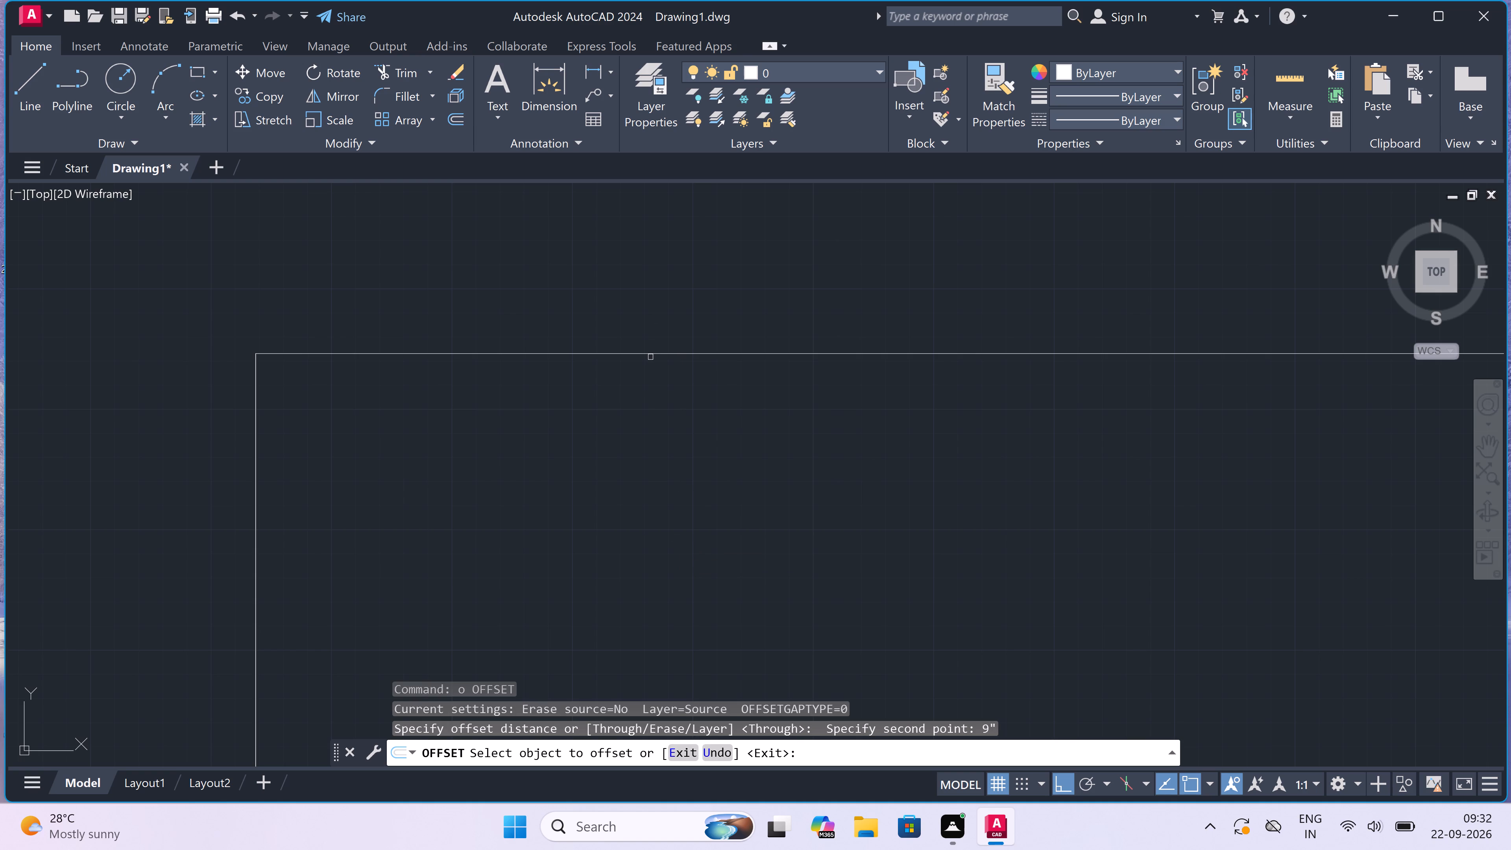
left_click_drag(651, 355, 648, 375)
left_click(644, 393)
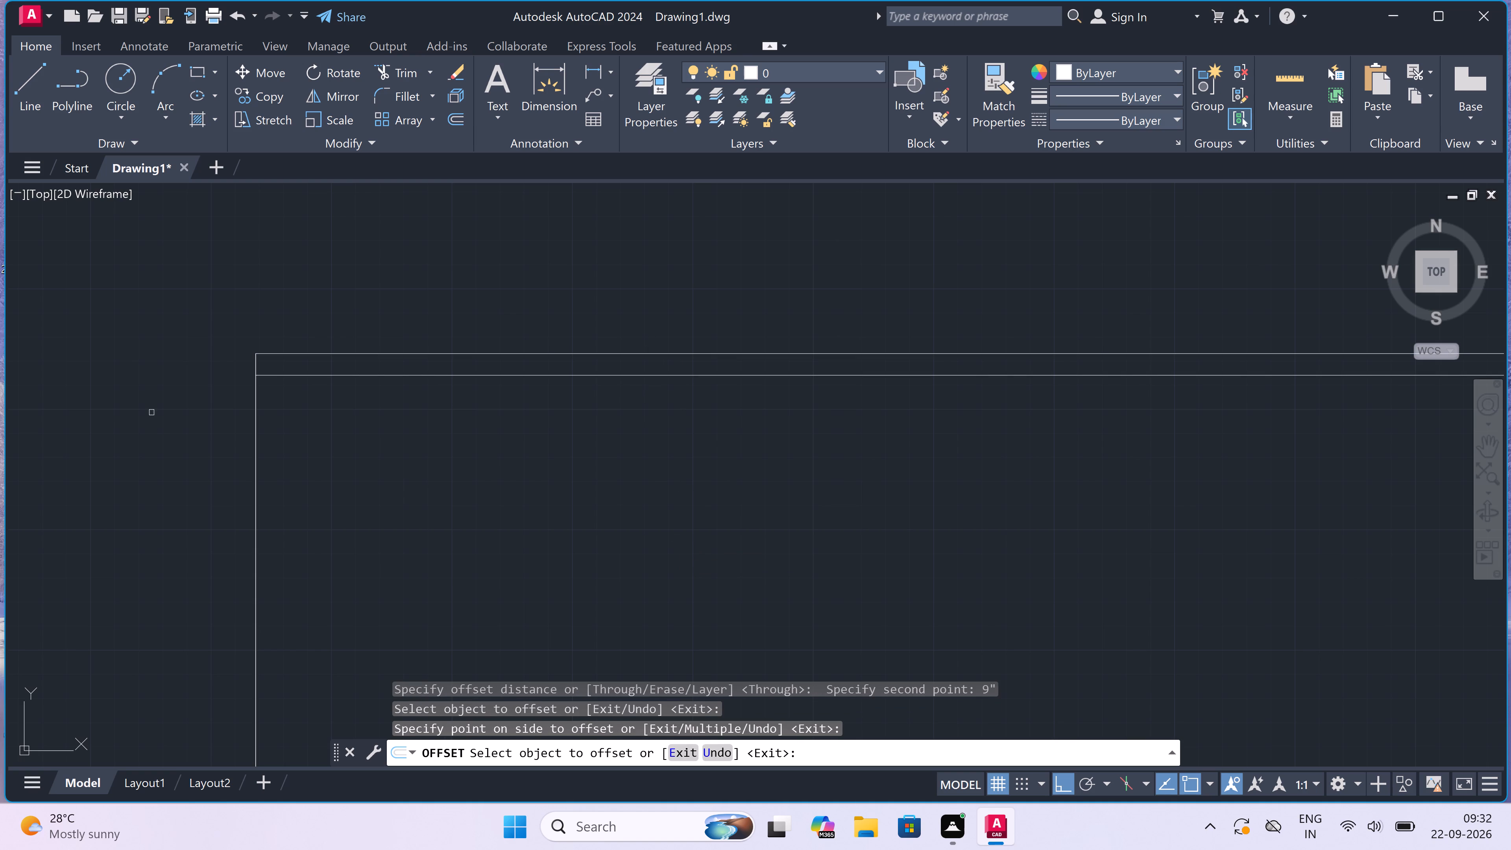
scroll(148, 404, "up", 2)
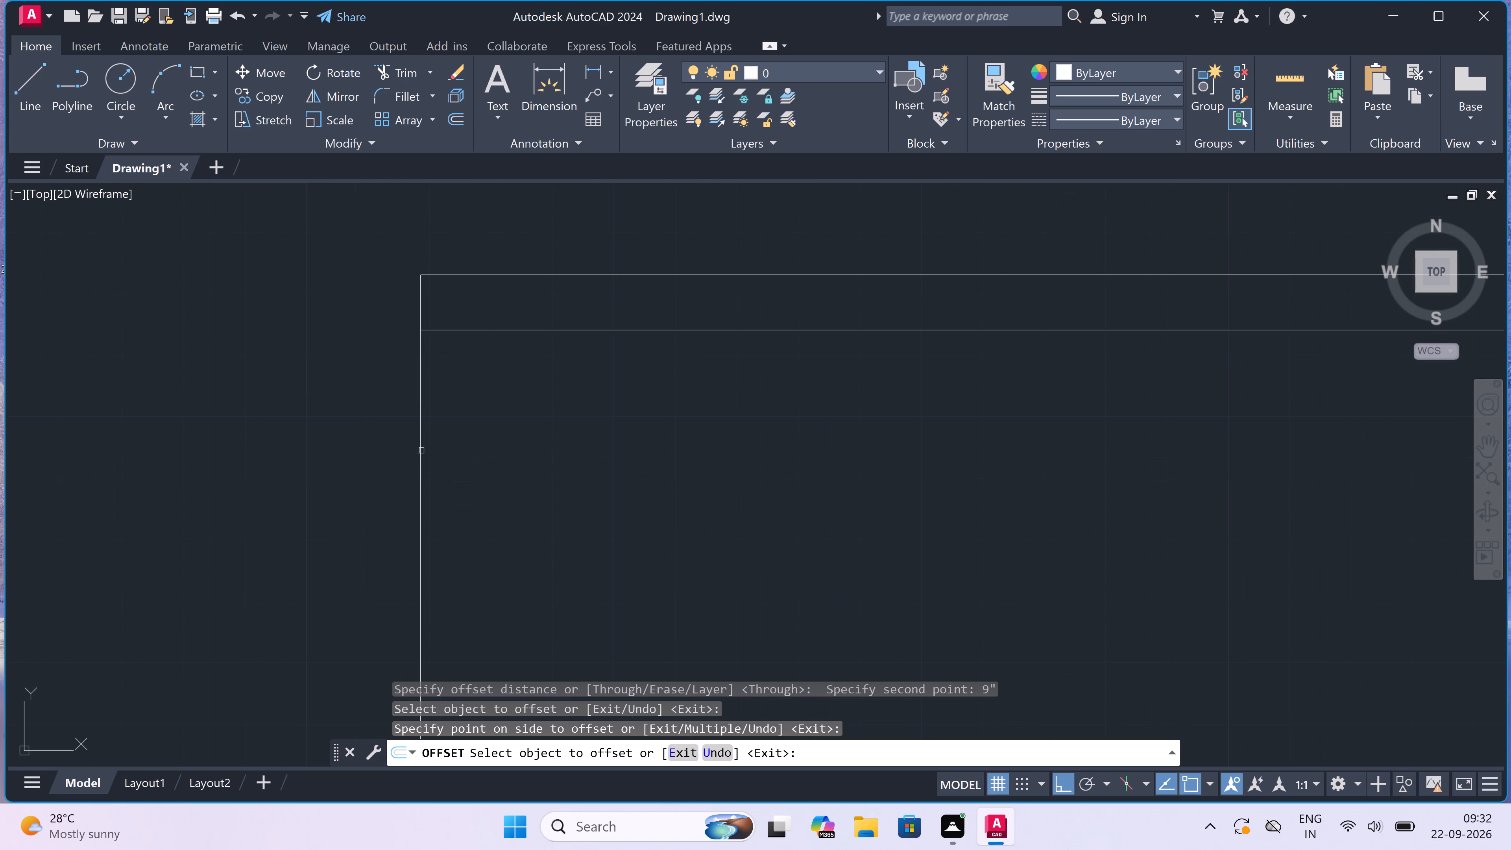
left_click(422, 450)
left_click(546, 445)
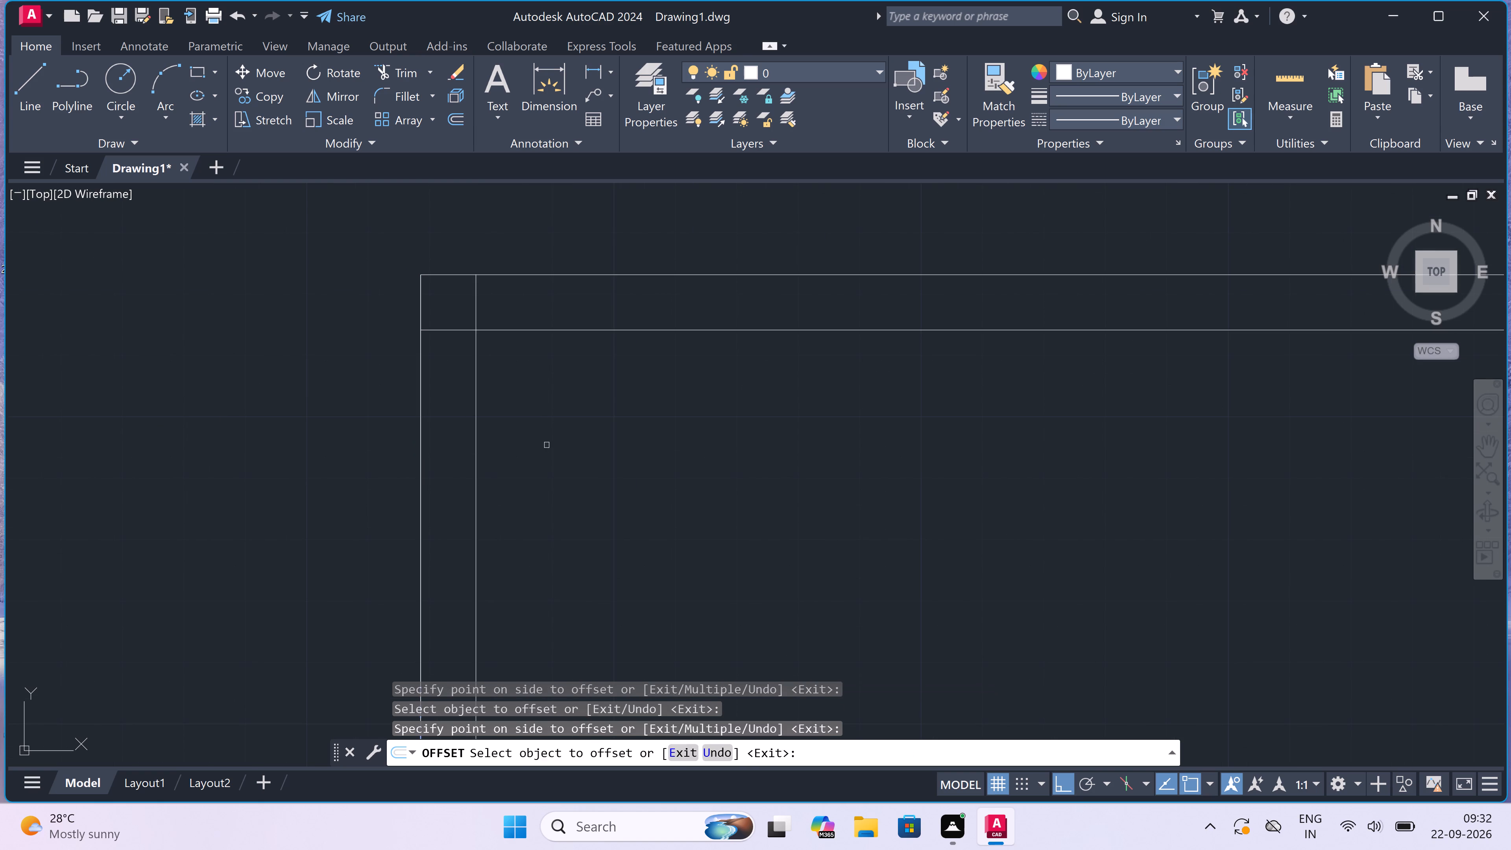
key("Escape")
Offset the inner line of the top wall 10' downward to set the room depth.
scroll(588, 425, "down", 2)
key("space")
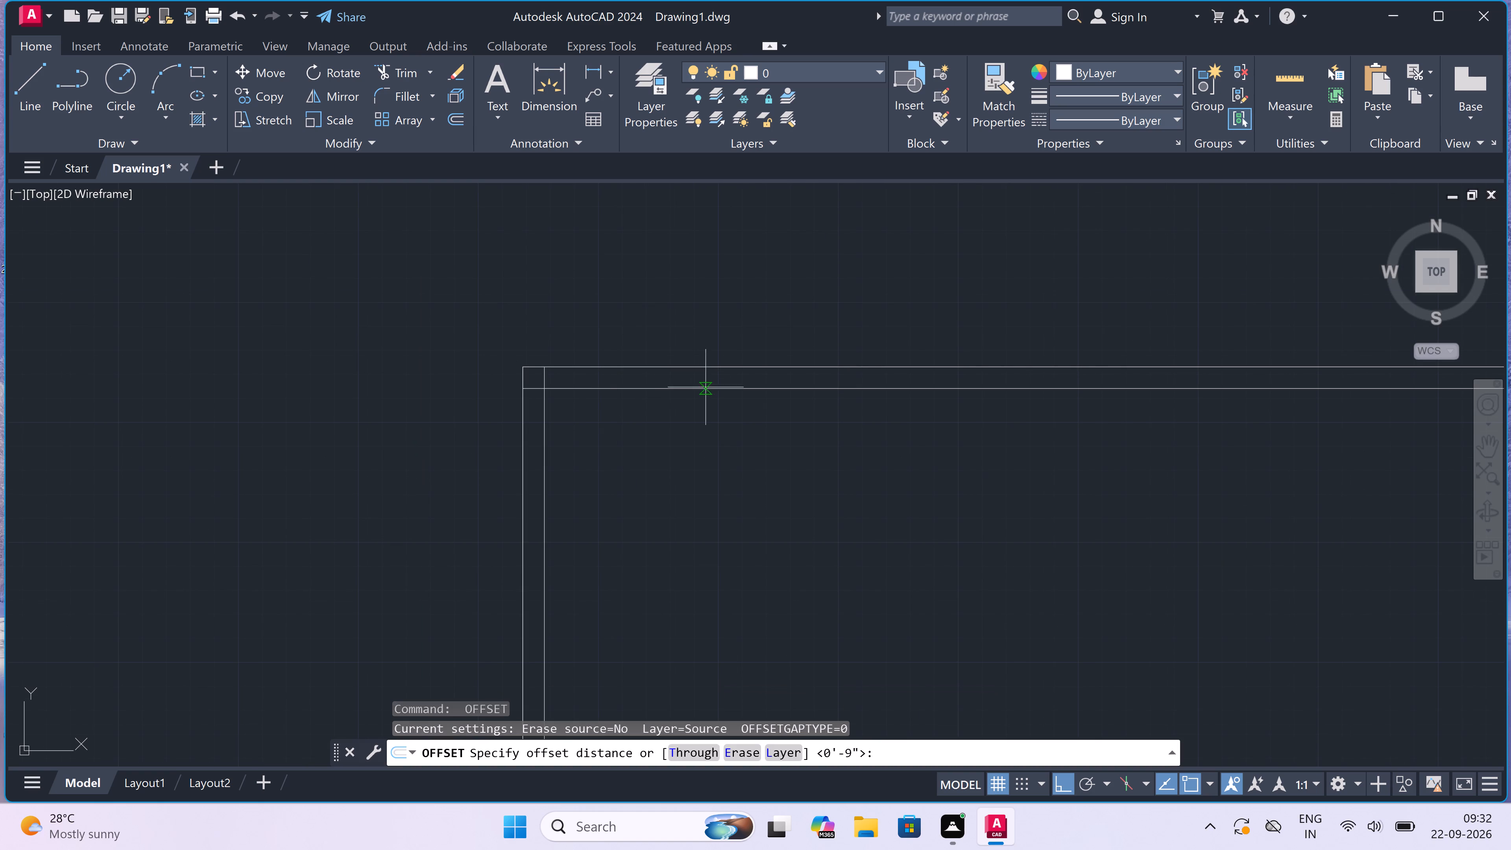
left_click(706, 391)
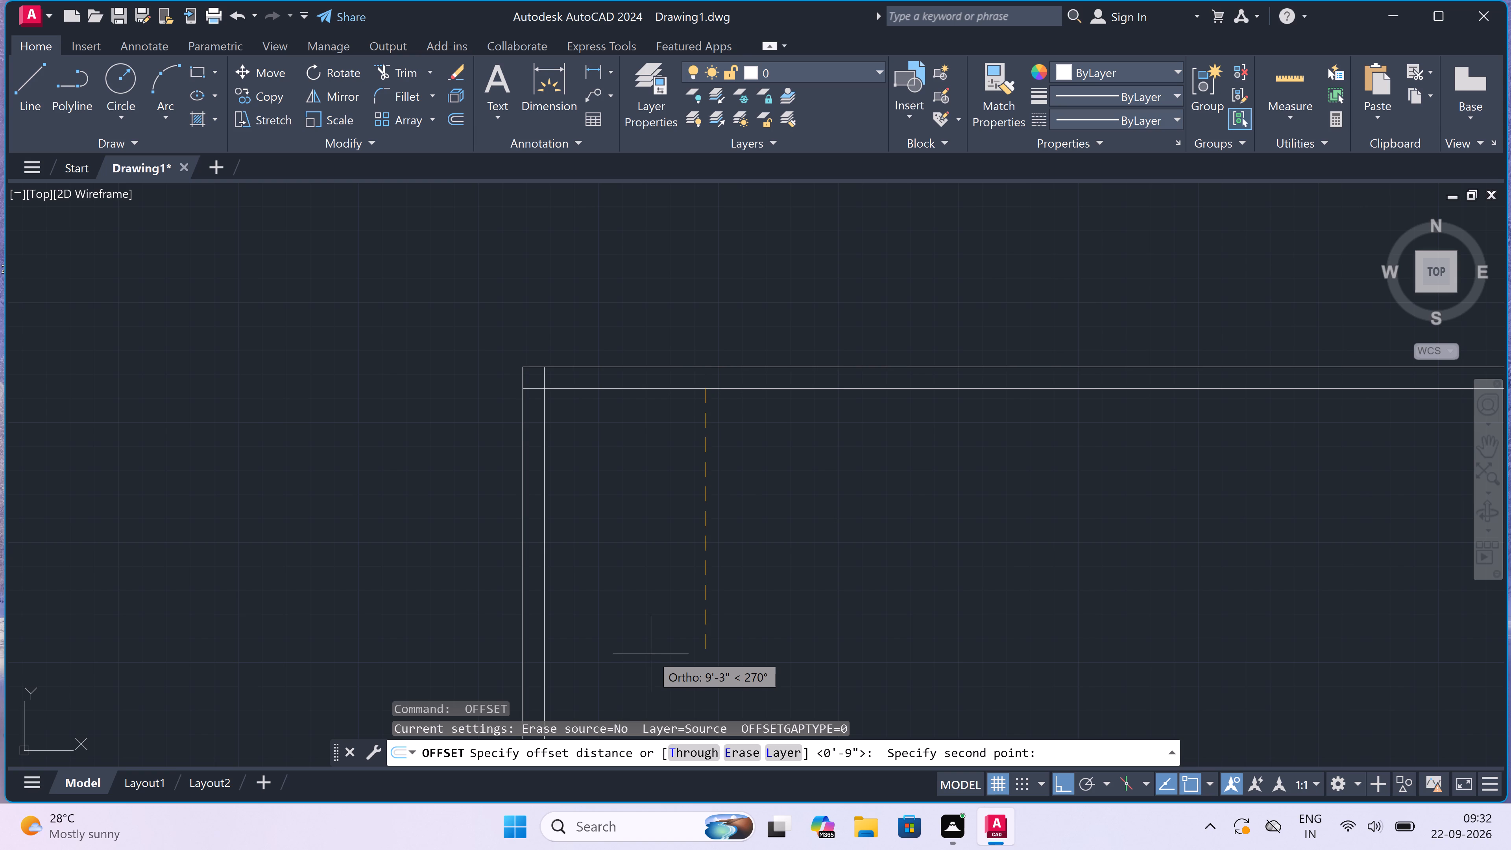
type("10'")
key("space")
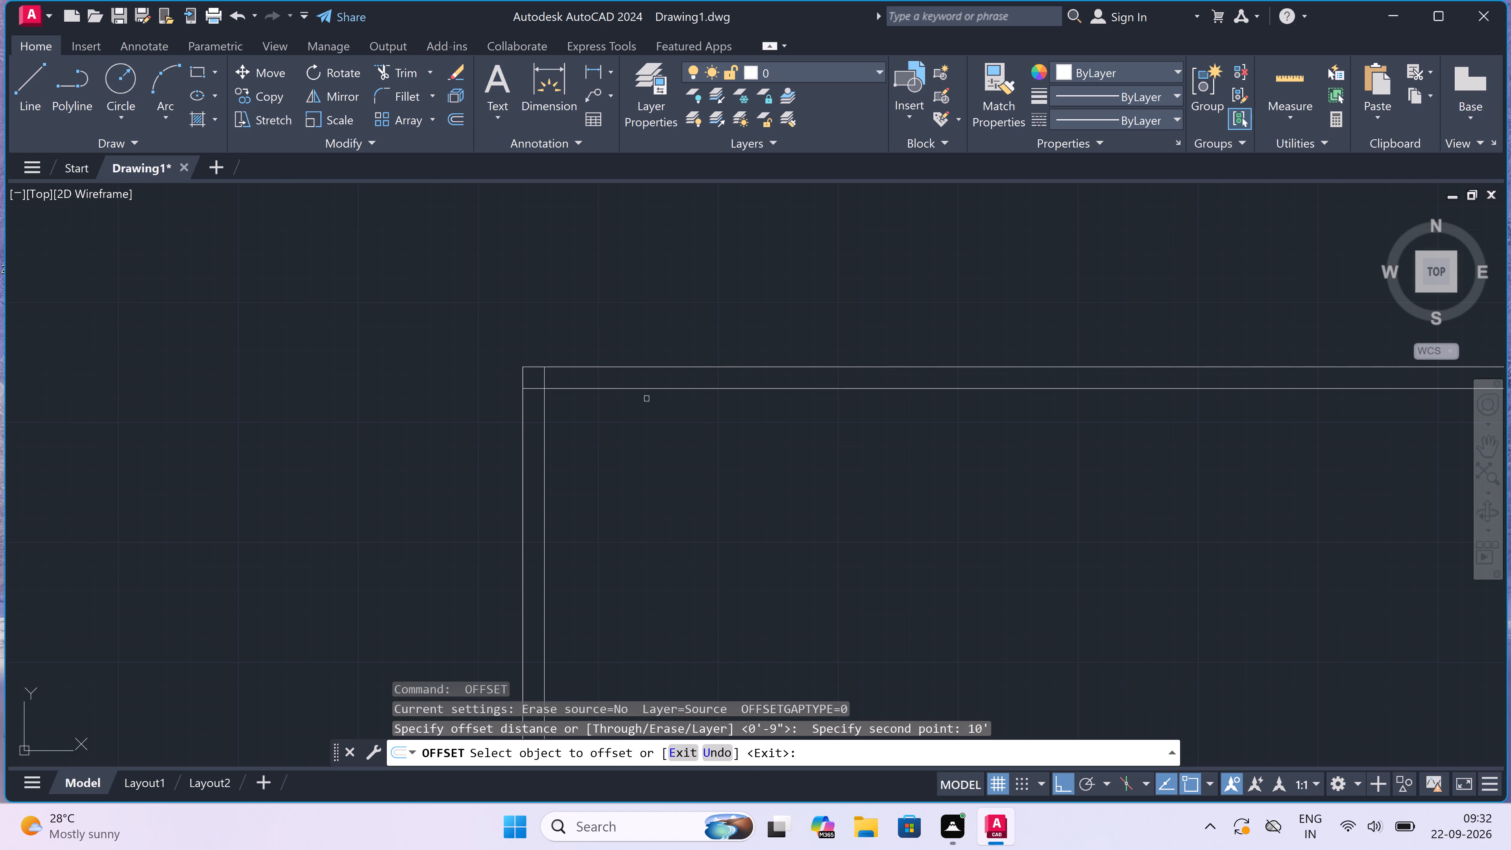
left_click_drag(649, 389, 651, 409)
left_click(650, 473)
key("Escape")
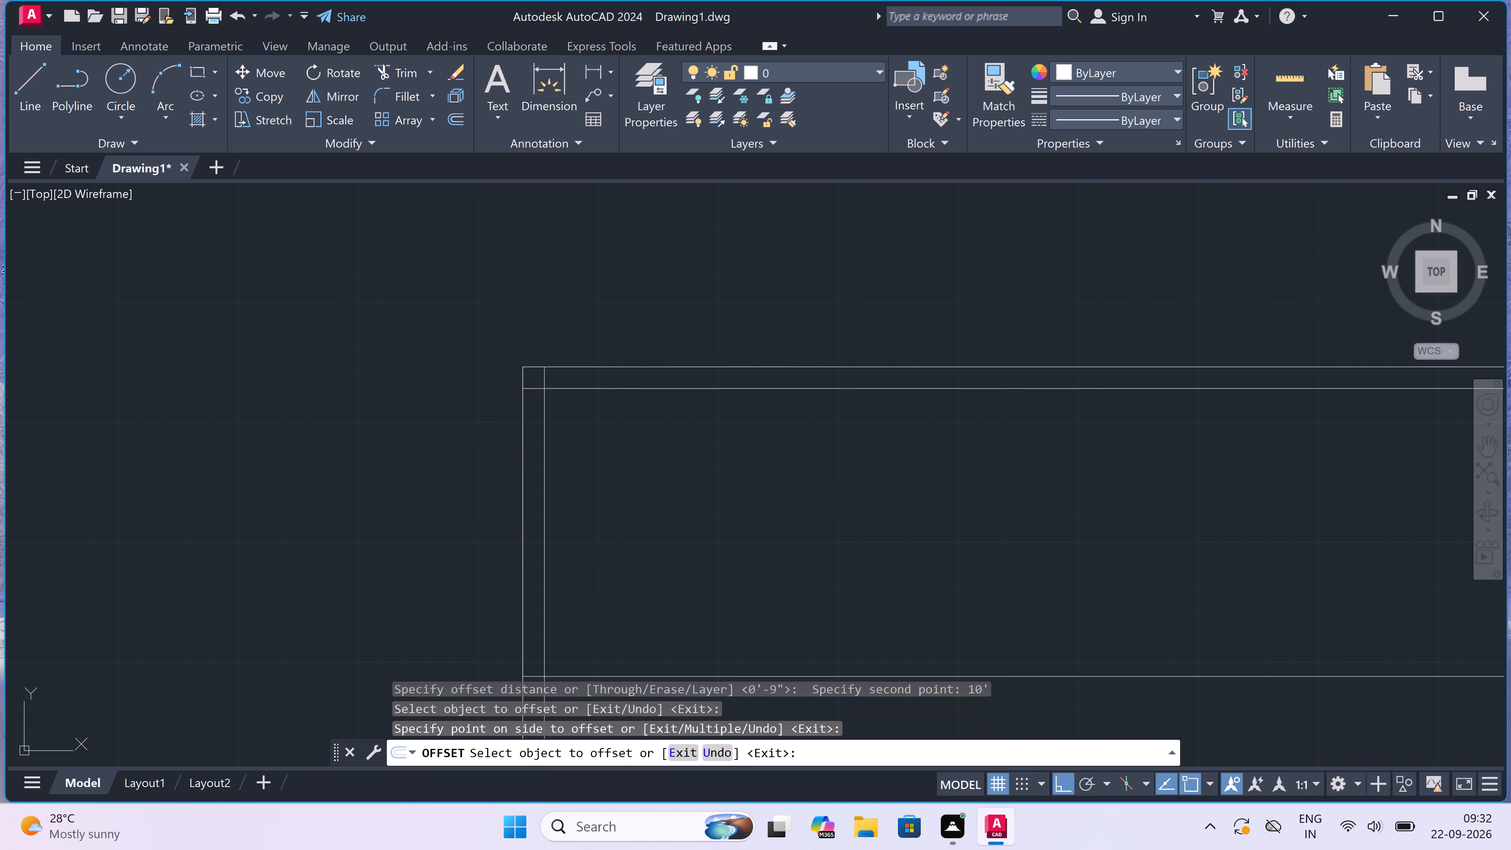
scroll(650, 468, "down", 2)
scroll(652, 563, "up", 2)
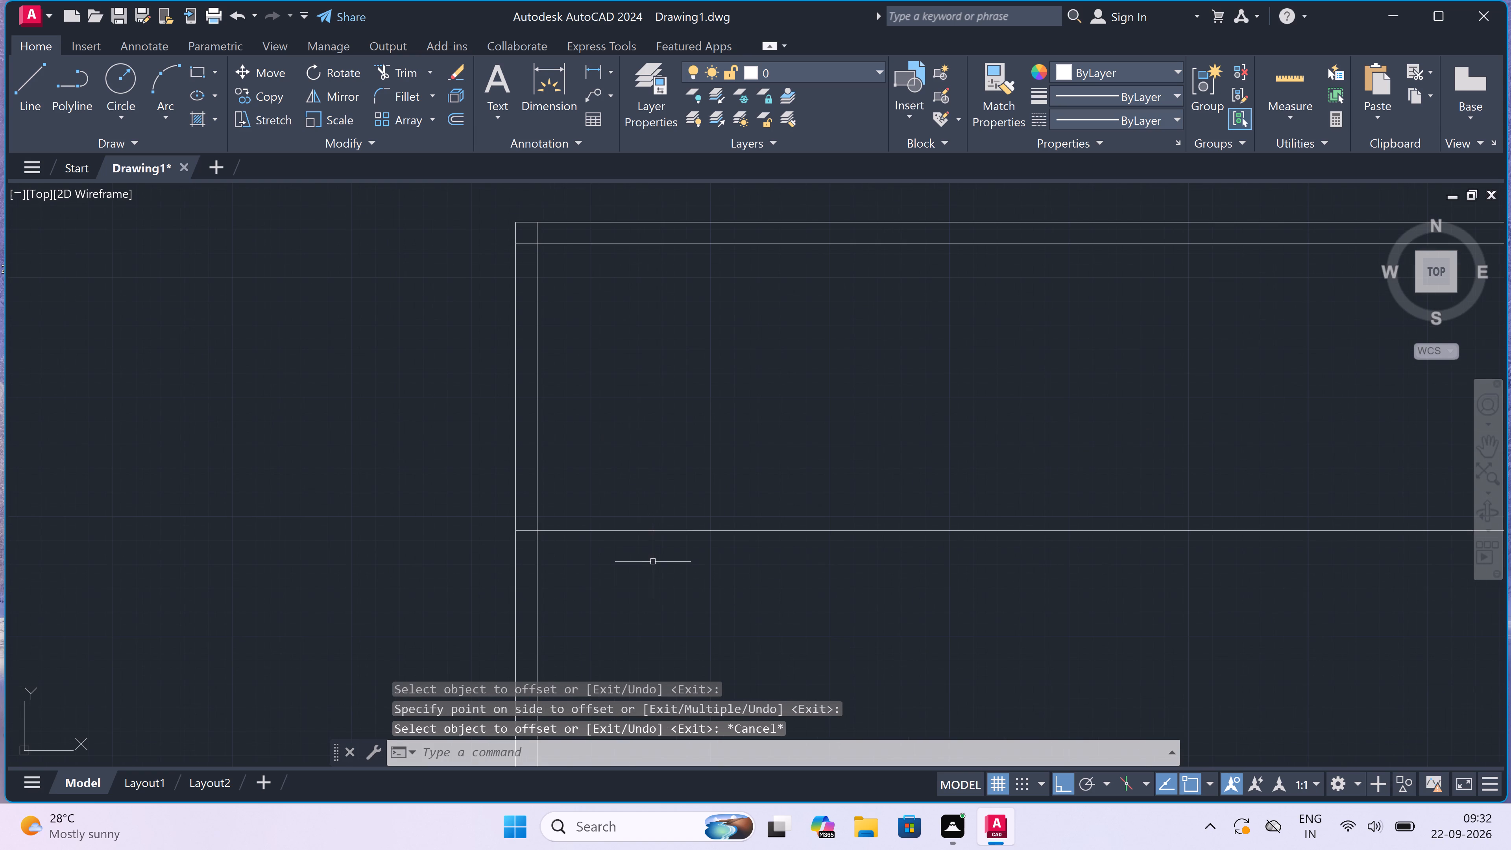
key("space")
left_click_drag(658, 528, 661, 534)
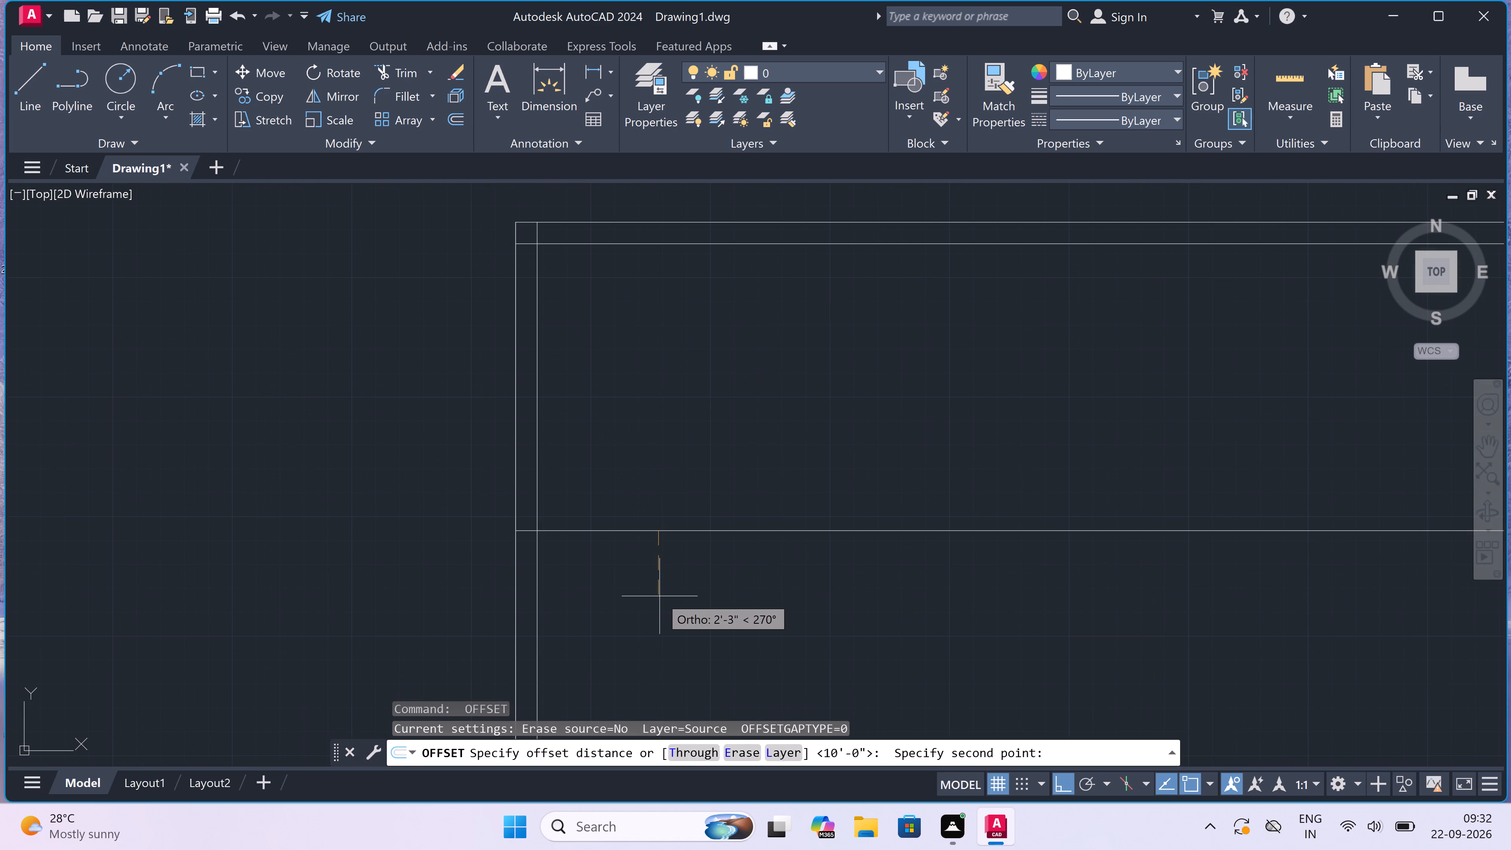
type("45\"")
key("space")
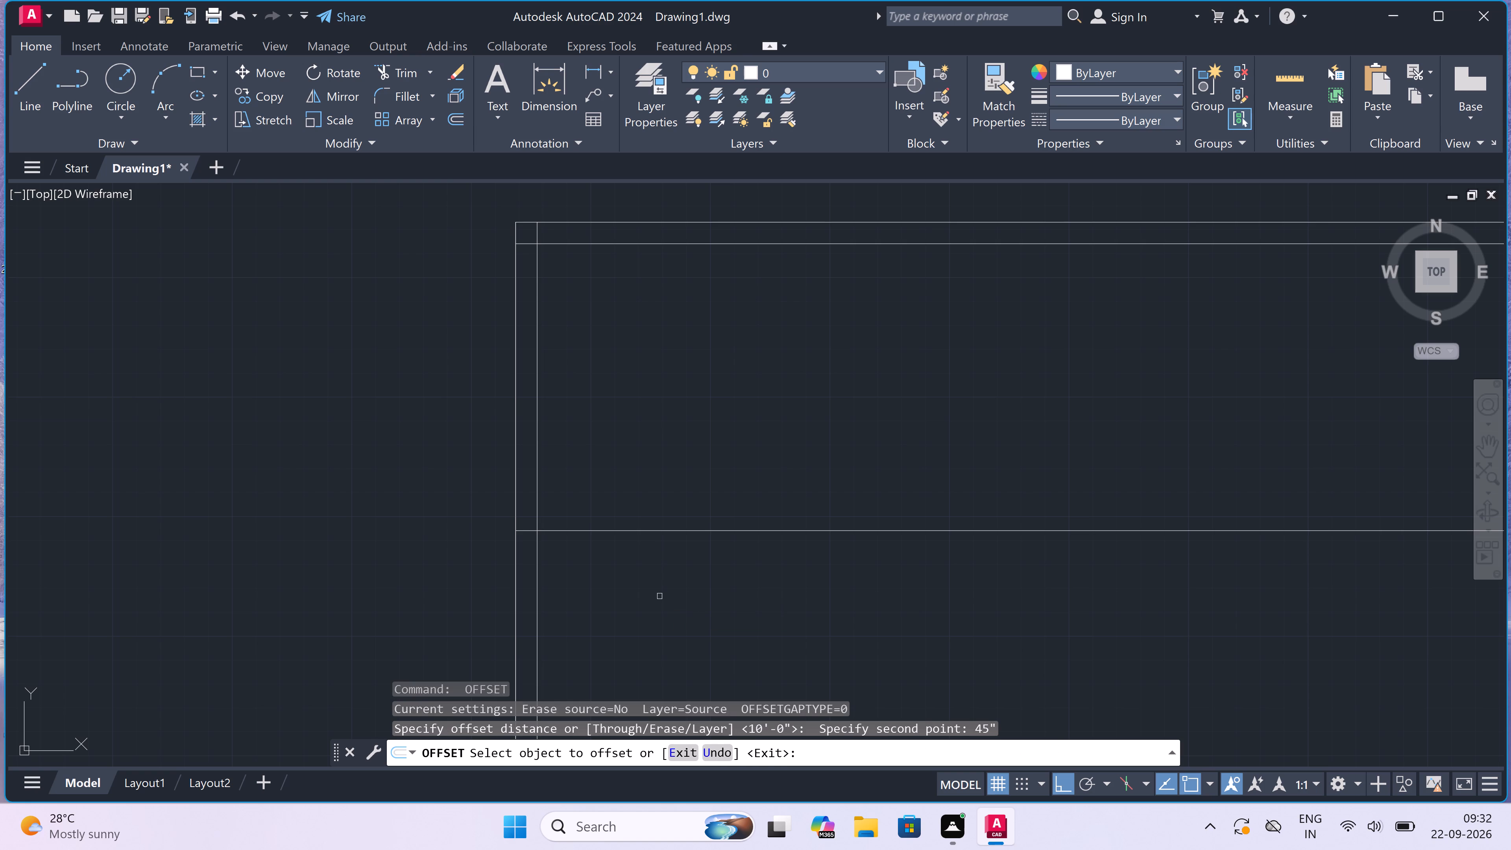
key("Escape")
Offset the room's lower horizontal line 4.5" downward to form the partition wall thickness.
key("o")
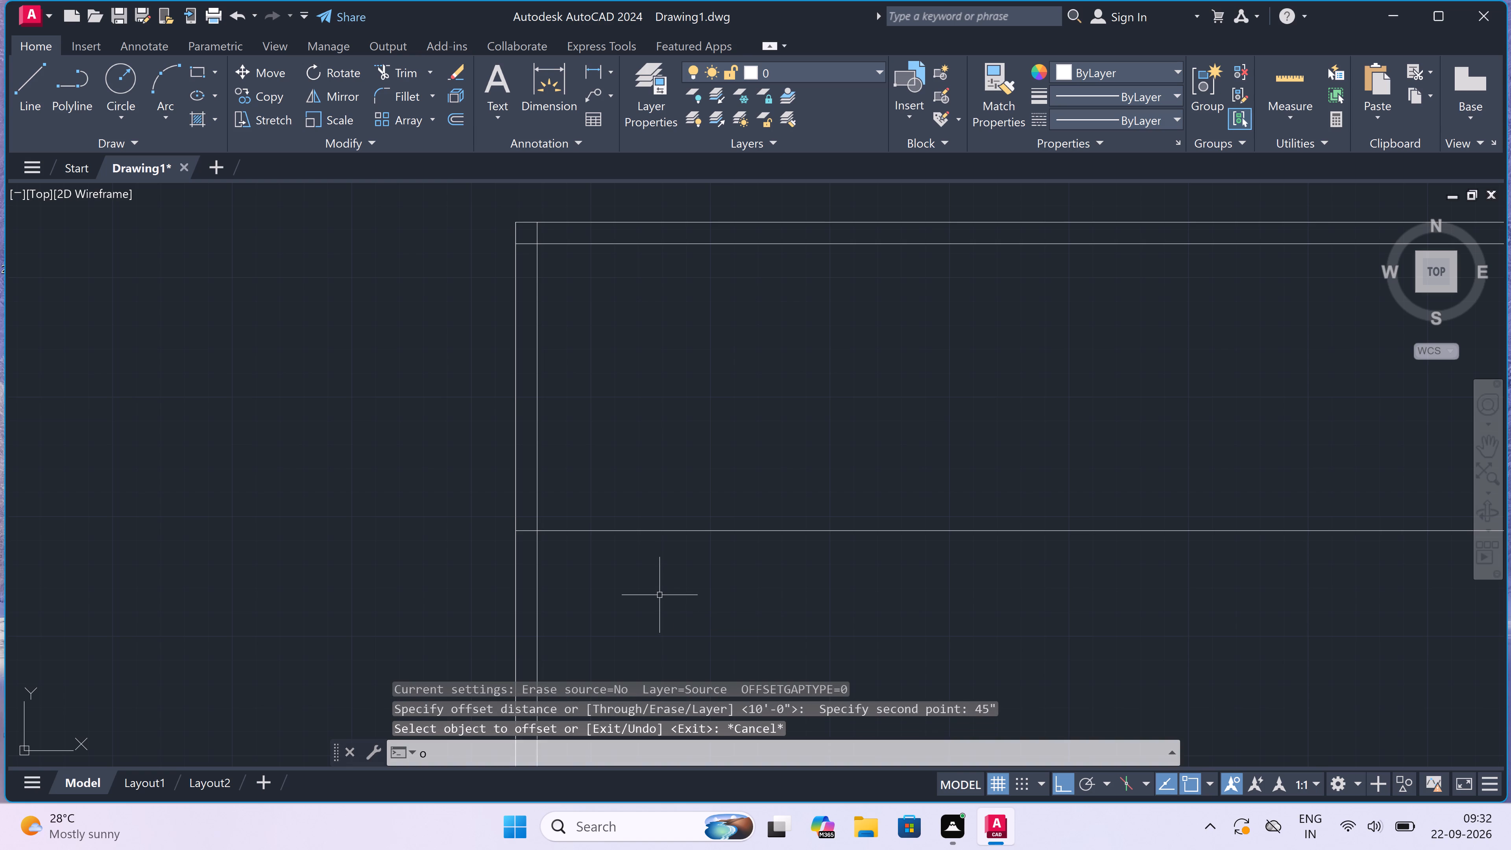
key("space")
left_click_drag(680, 527, 683, 544)
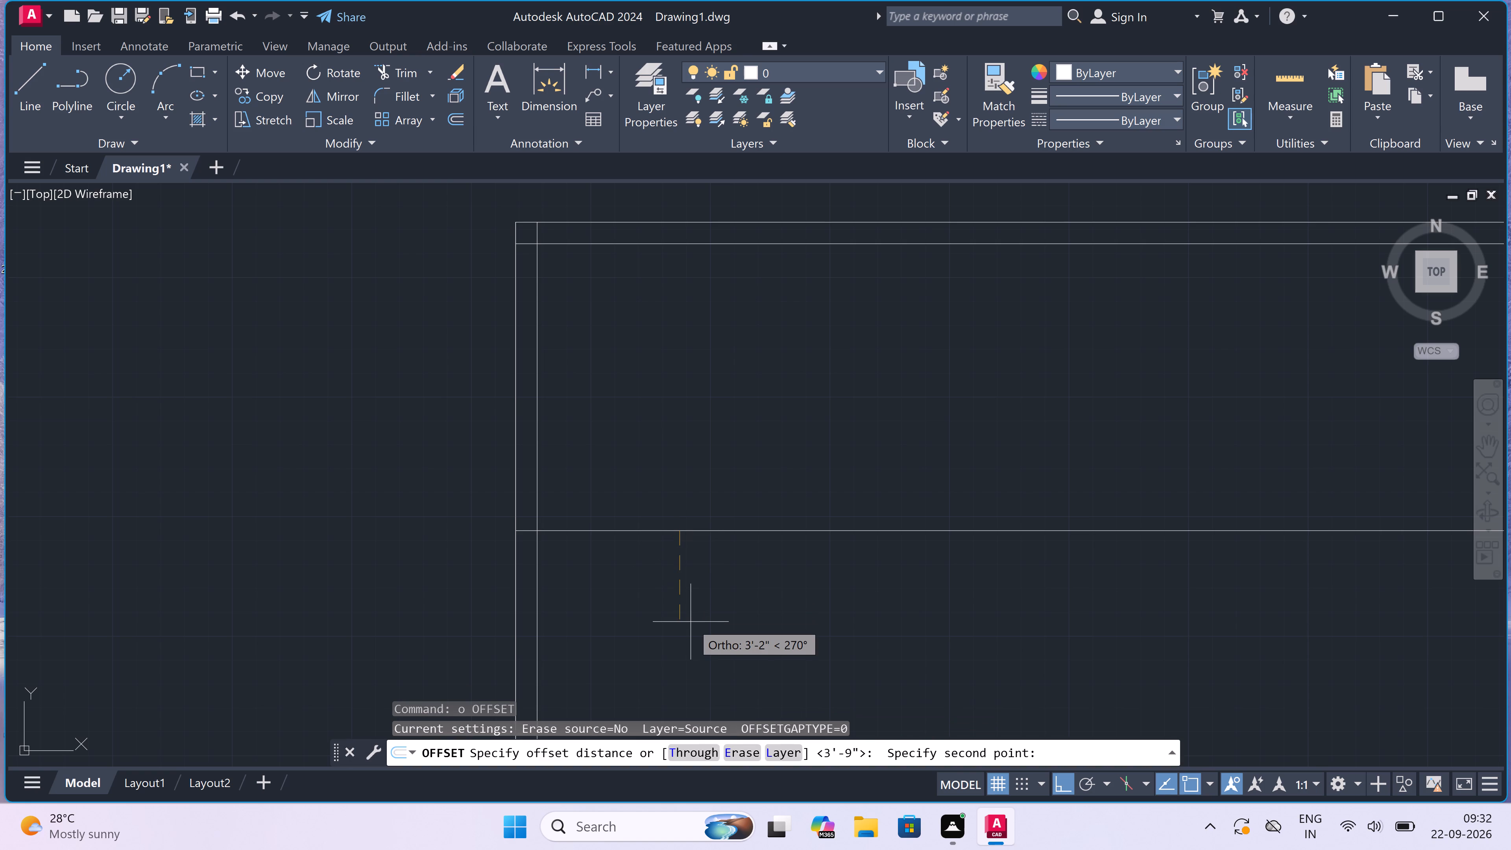
type("4.5\"")
key("space")
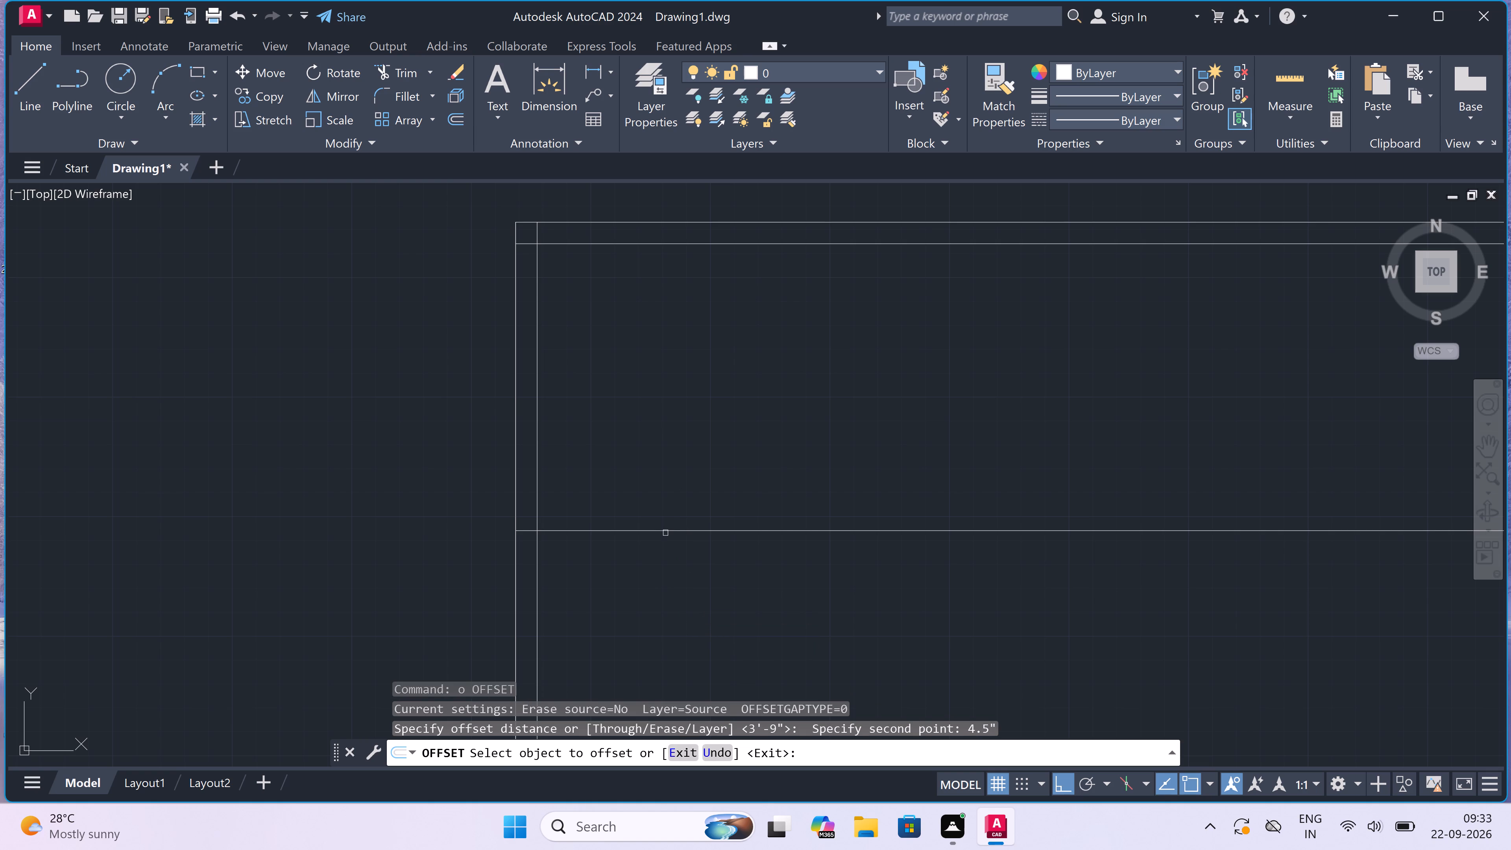
left_click(666, 530)
left_click(643, 572)
key("Escape")
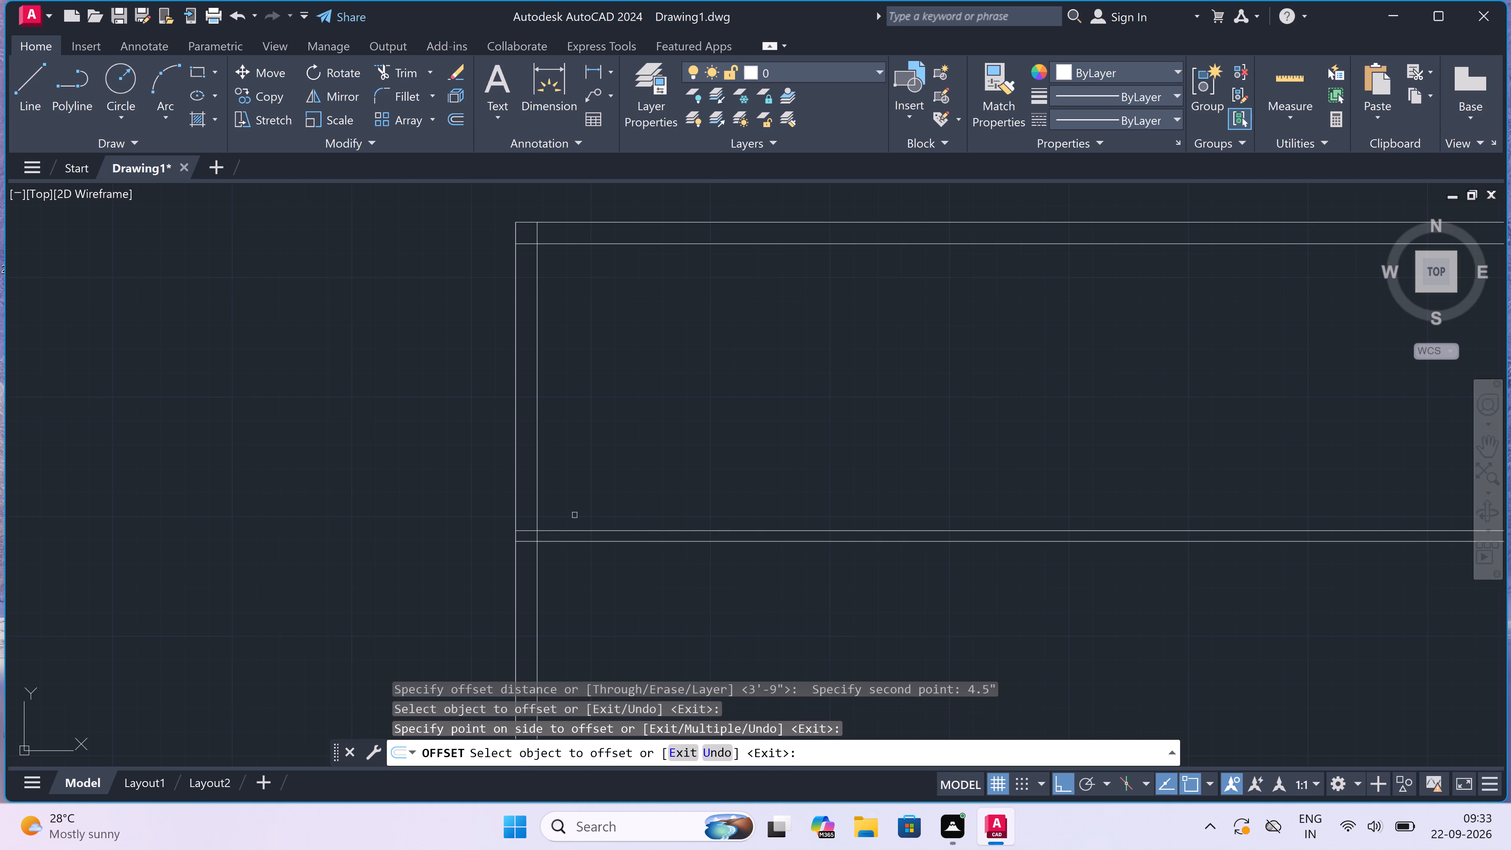
Offset the inner line of the left outer wall 10' to the right to set the first room's width.
key("space")
left_click(541, 468)
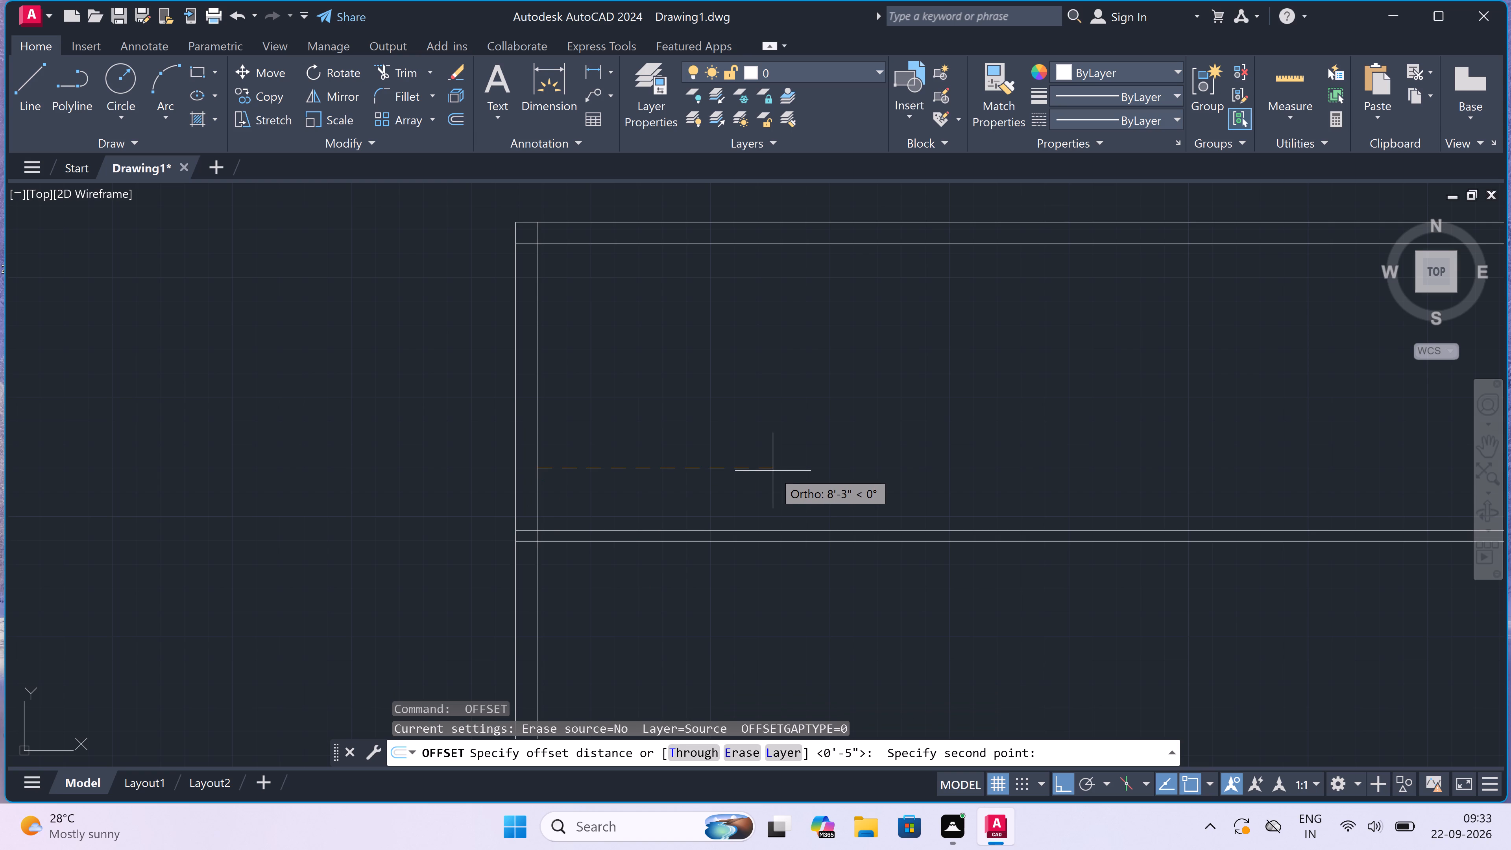
type("10")
key("apostrophe")
key("space")
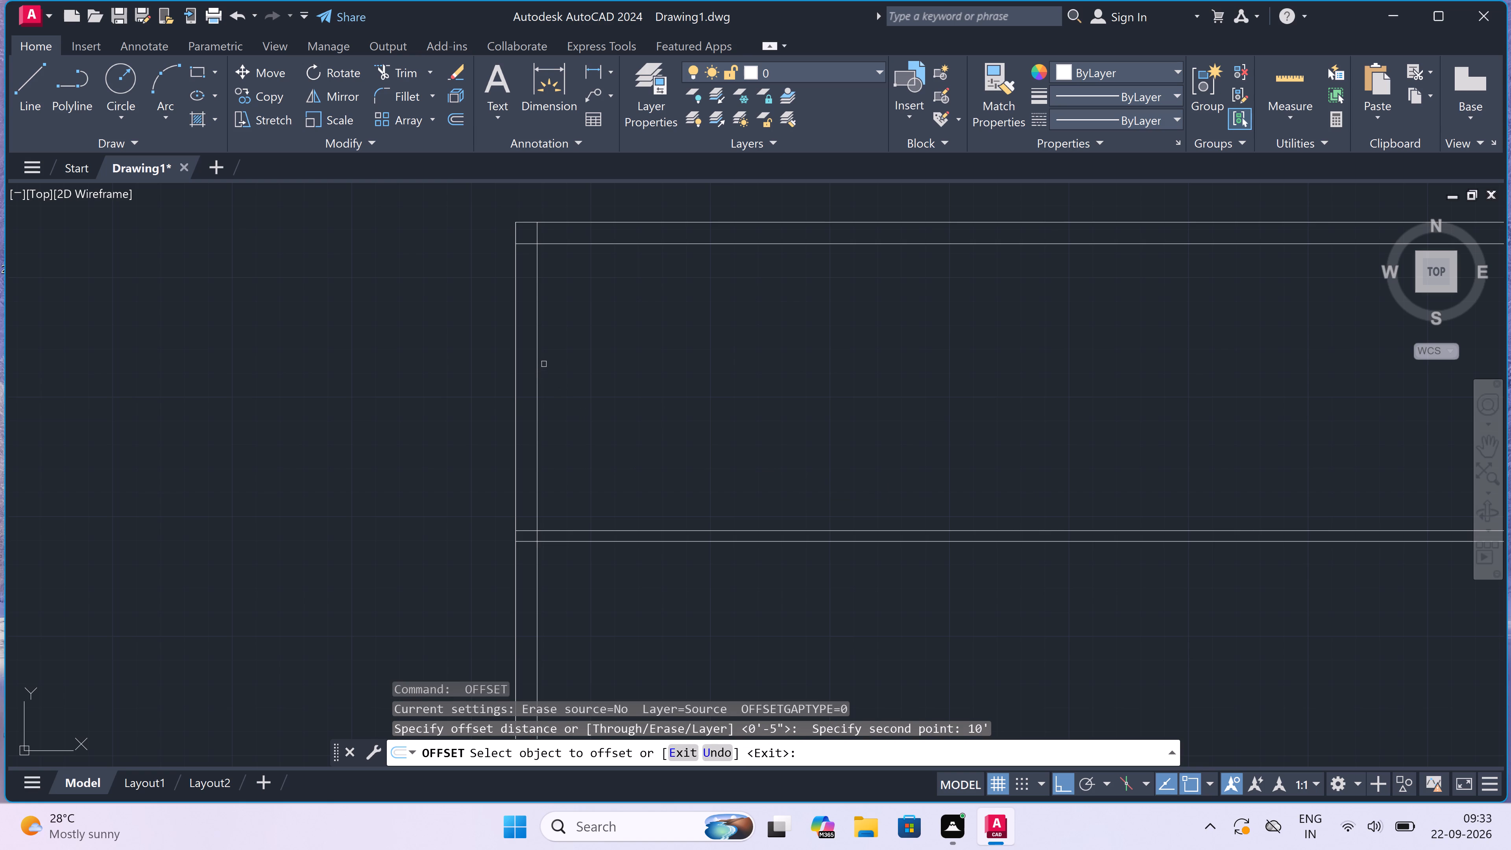
left_click(536, 358)
left_click(624, 363)
key("Escape")
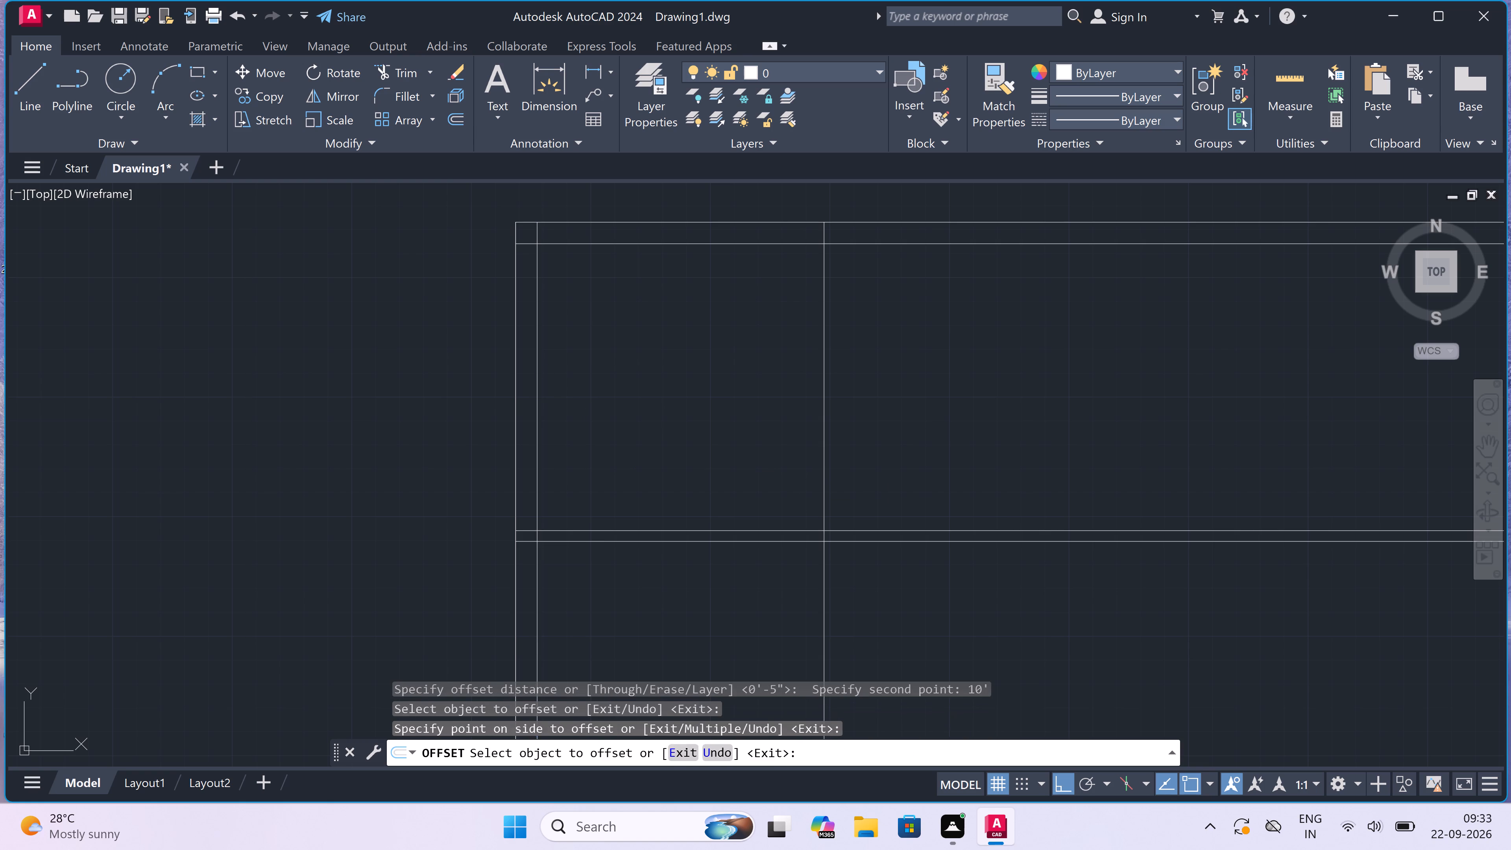
Offset the first room's right-hand vertical line 4.5" to the right to form the partition wall thickness.
key("space")
left_click(817, 383)
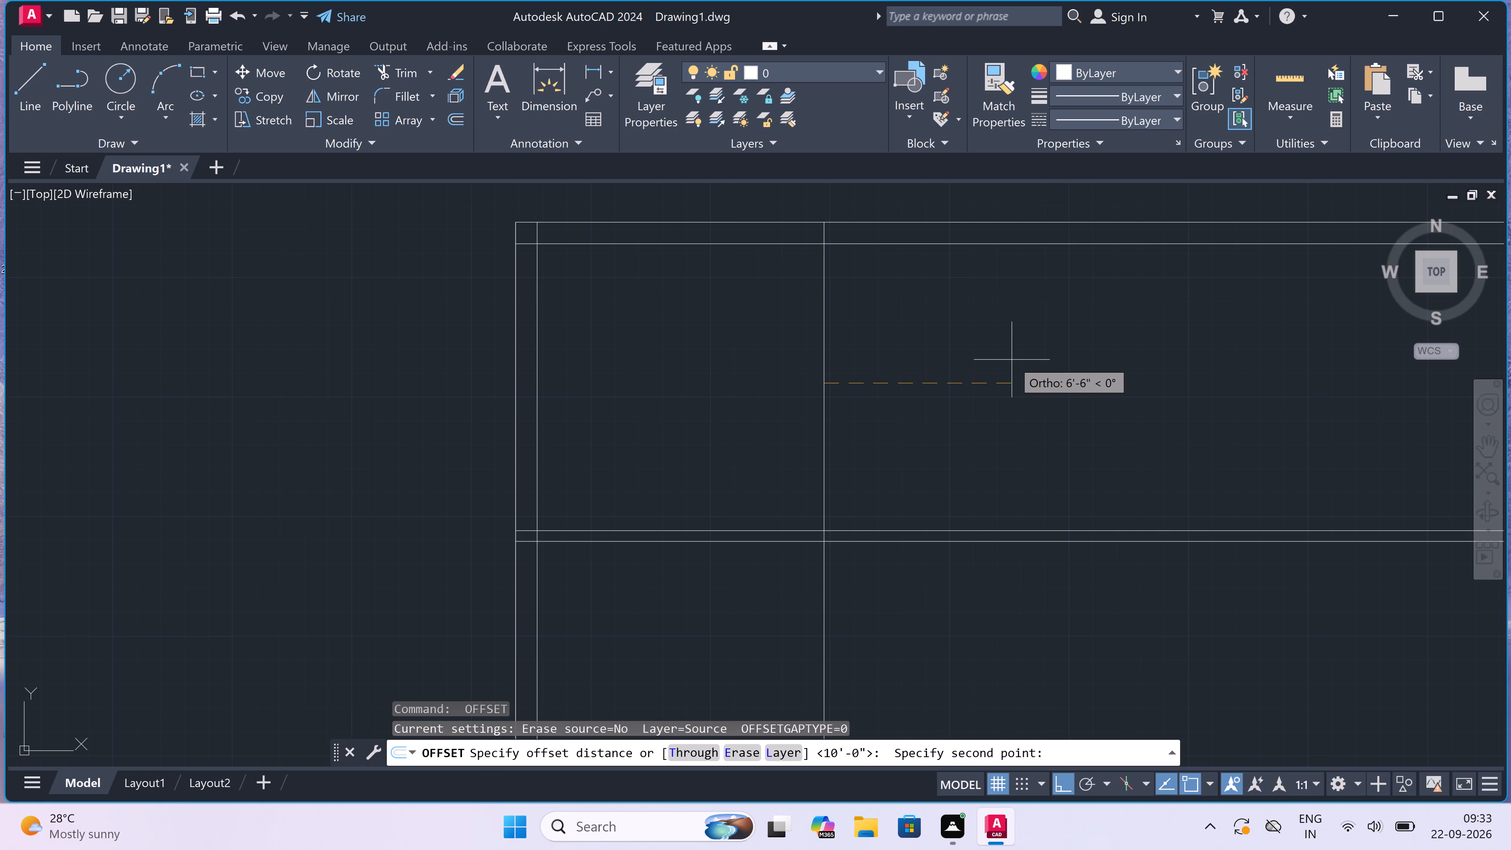
type("4.5\"")
key("space")
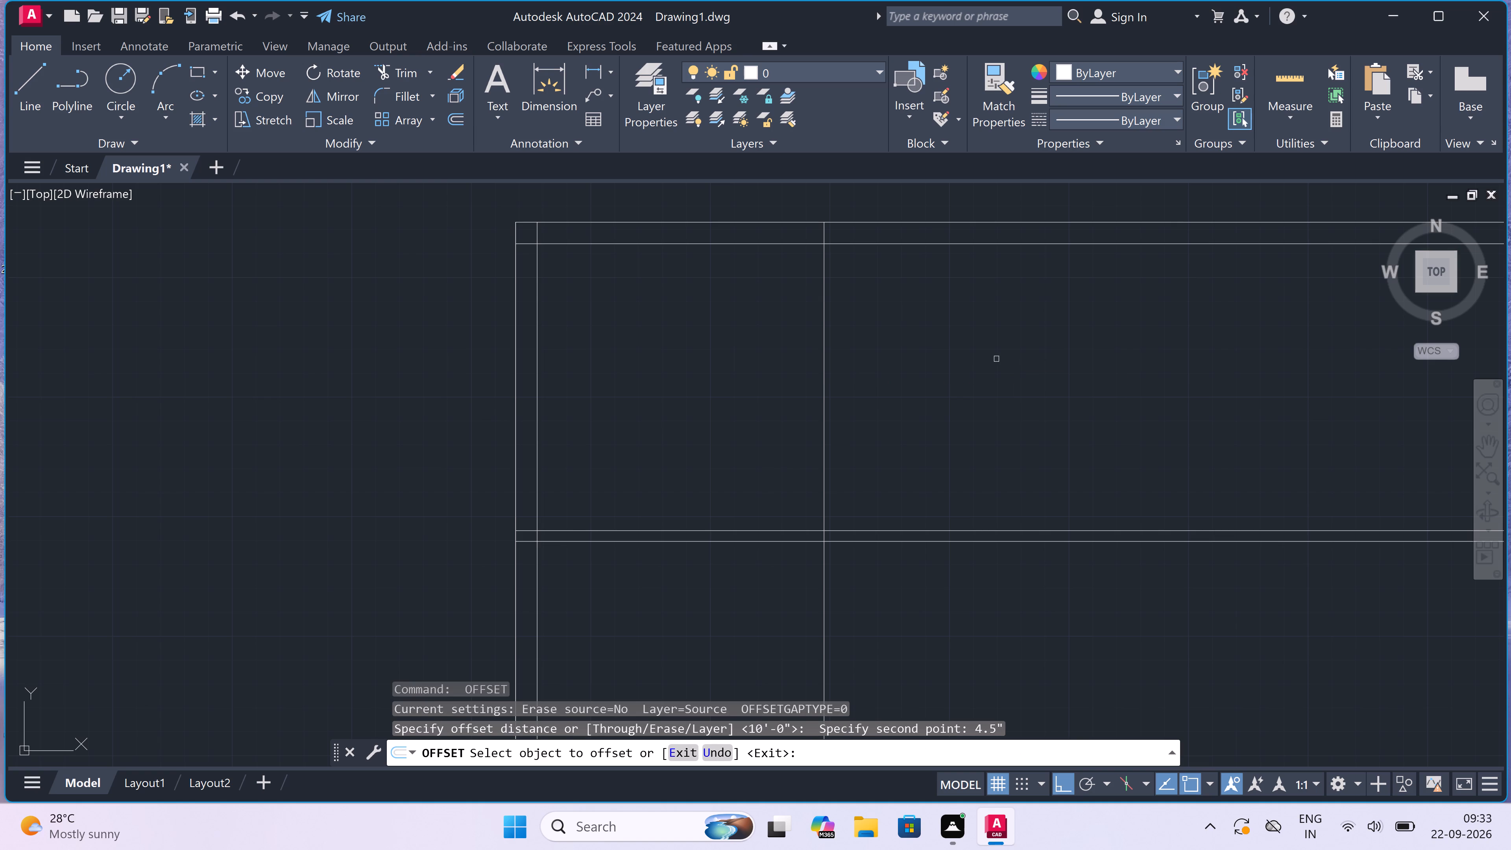
left_click(825, 333)
left_click(854, 327)
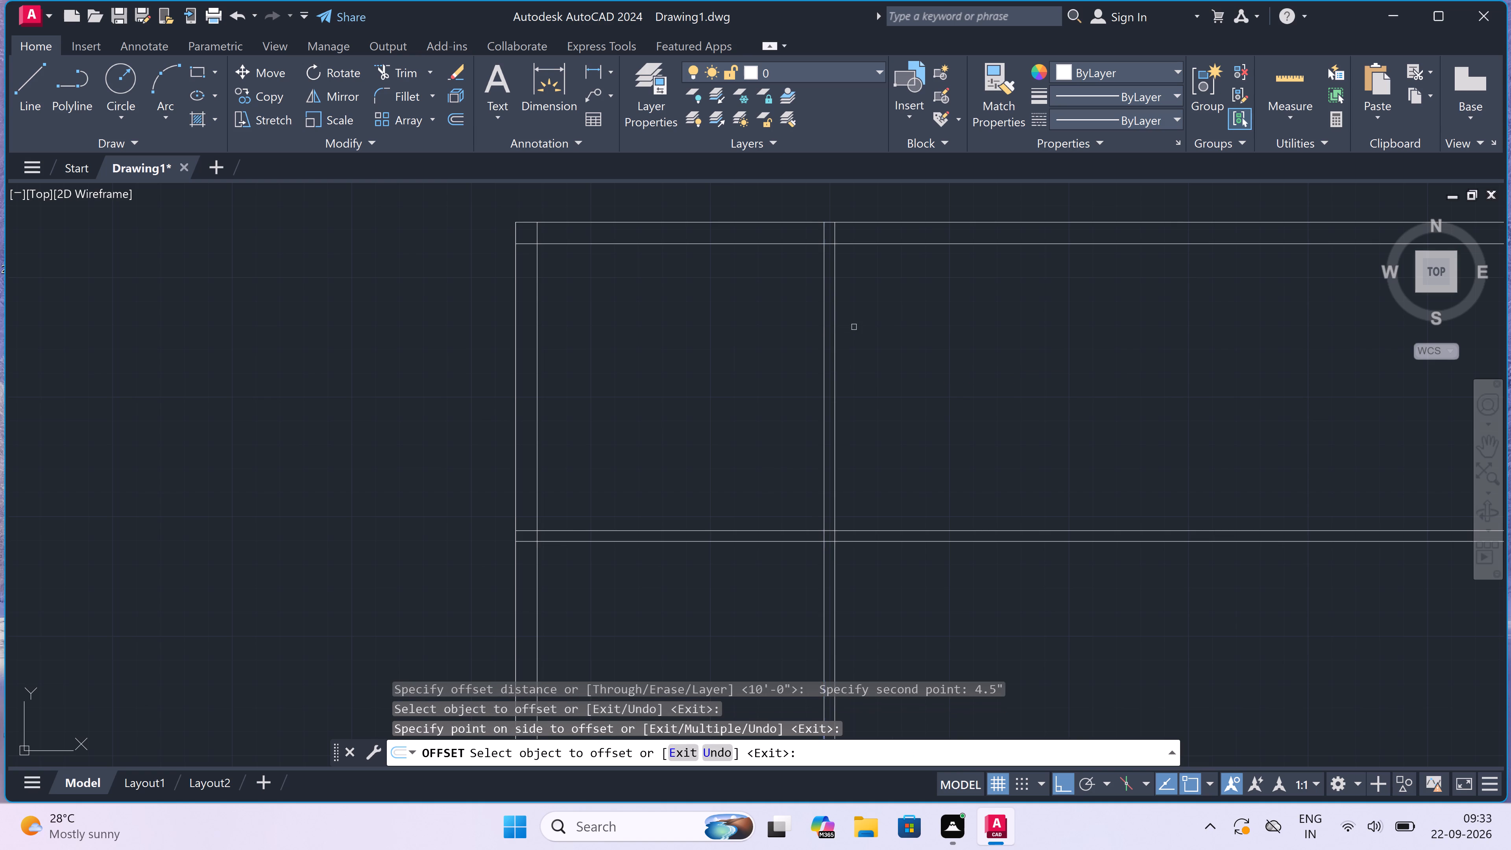
key("Escape")
Offset the right face of the first vertical partition 5'6" to the right to set the narrow middle room's width.
key("space")
left_click(842, 331)
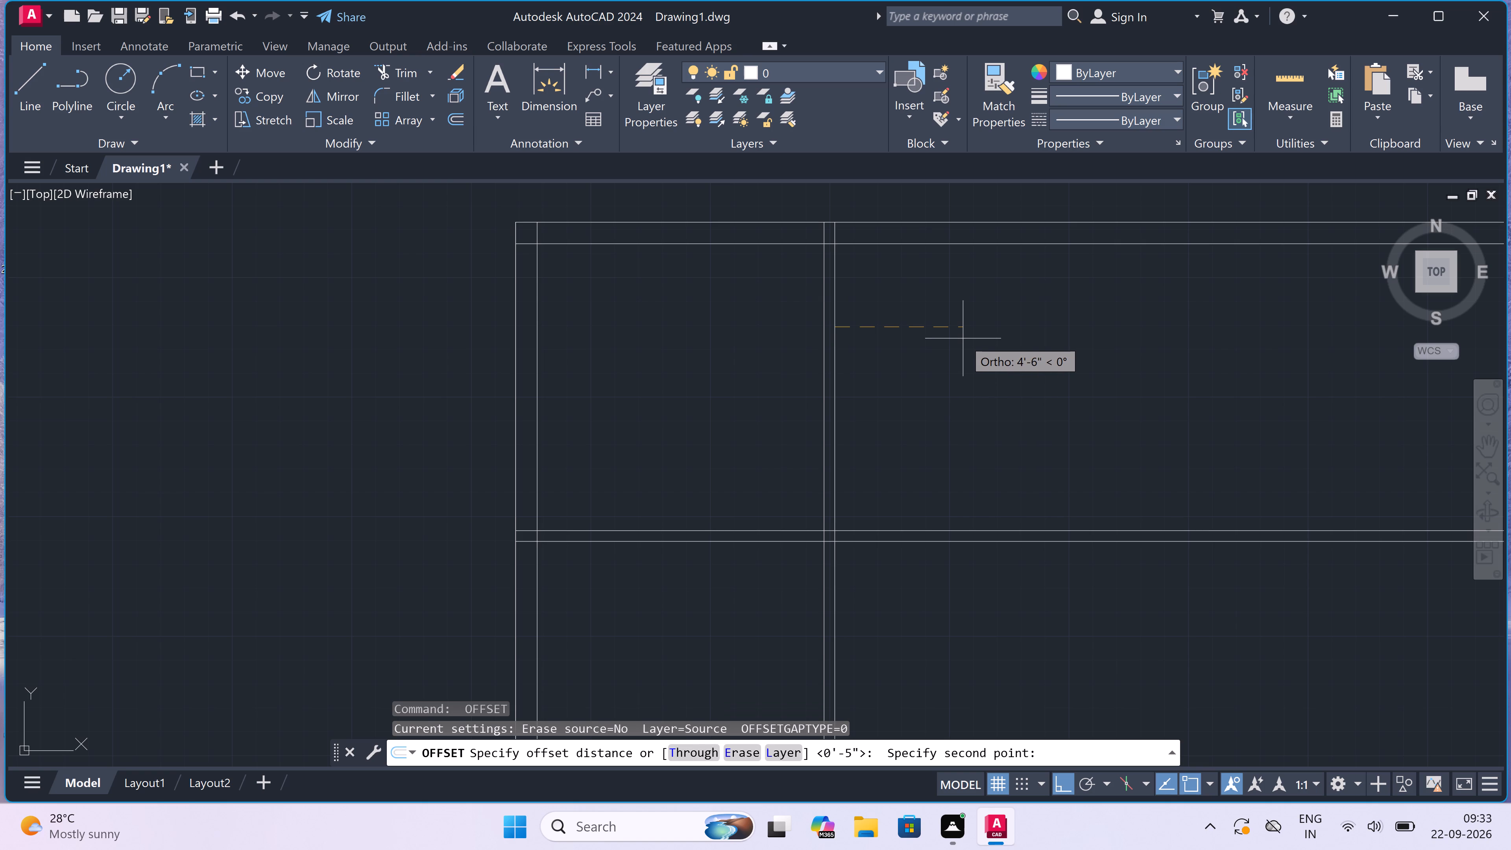
key("5")
key("apostrophe")
key("6")
key("shift+quotedbl")
key("space")
left_click(834, 347)
left_click(881, 350)
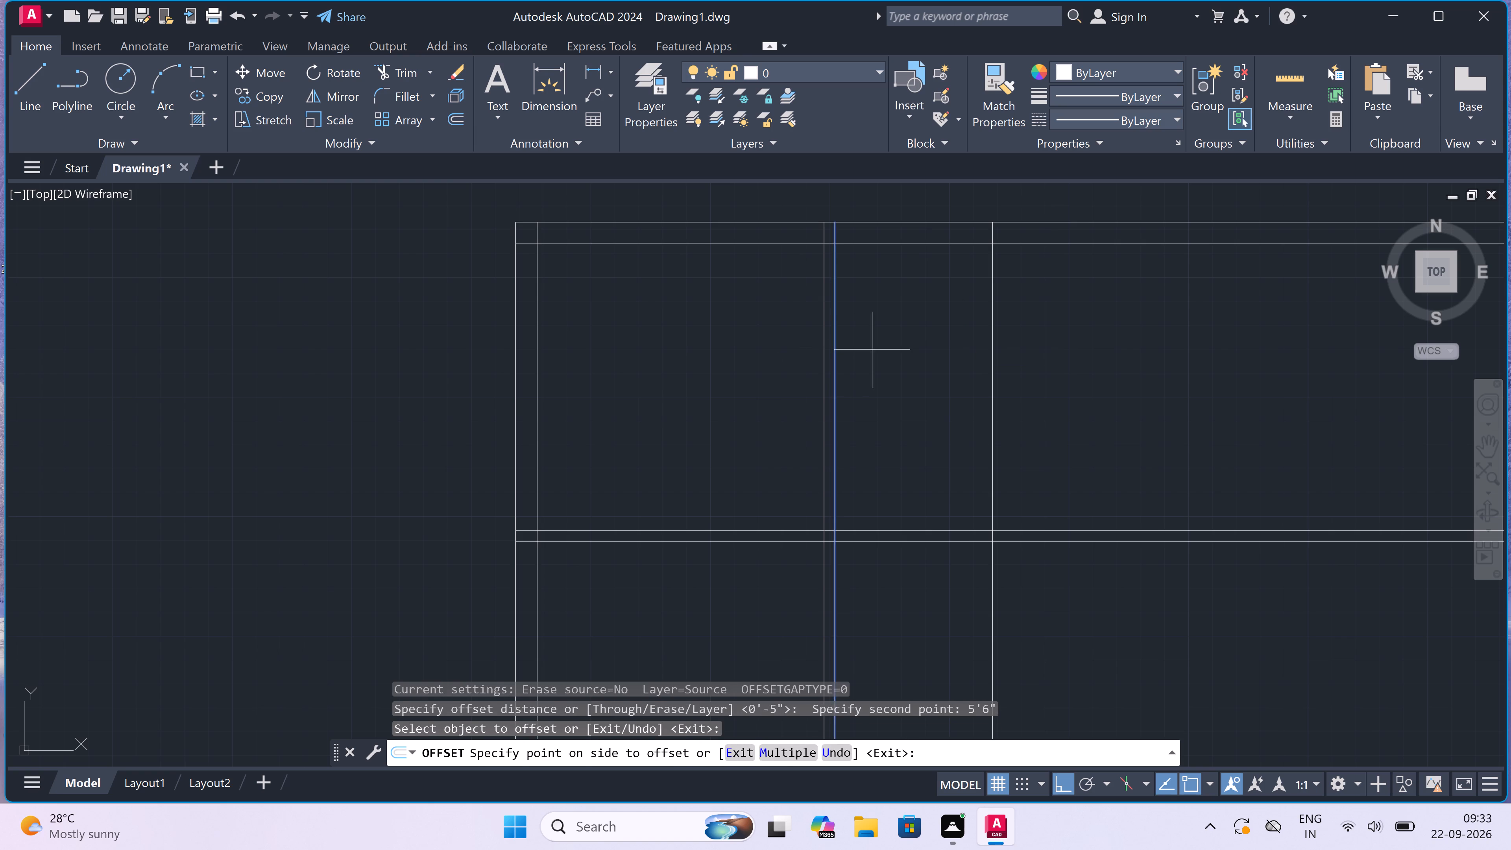
key("Escape")
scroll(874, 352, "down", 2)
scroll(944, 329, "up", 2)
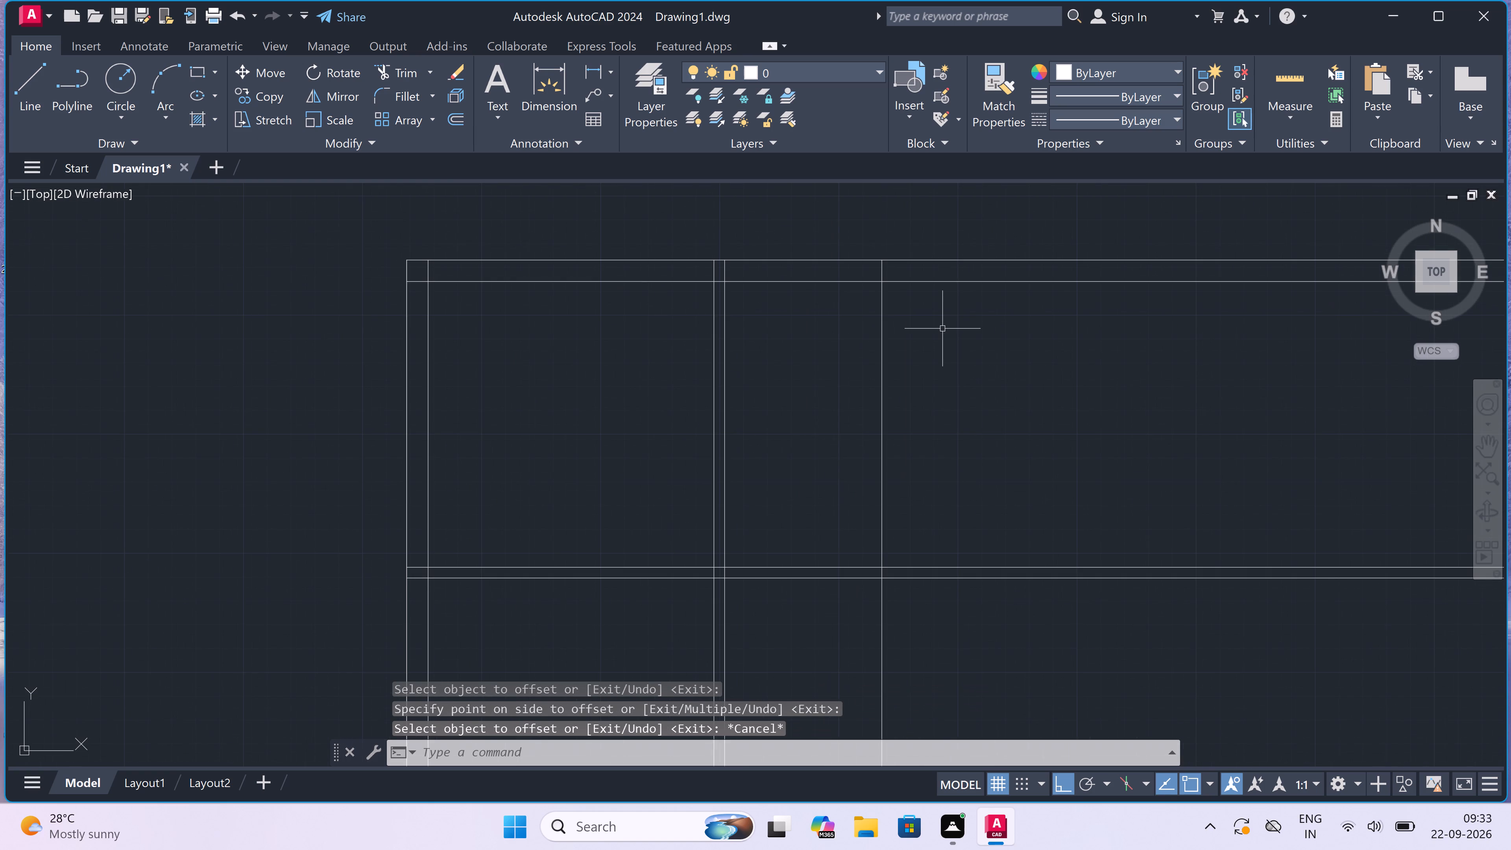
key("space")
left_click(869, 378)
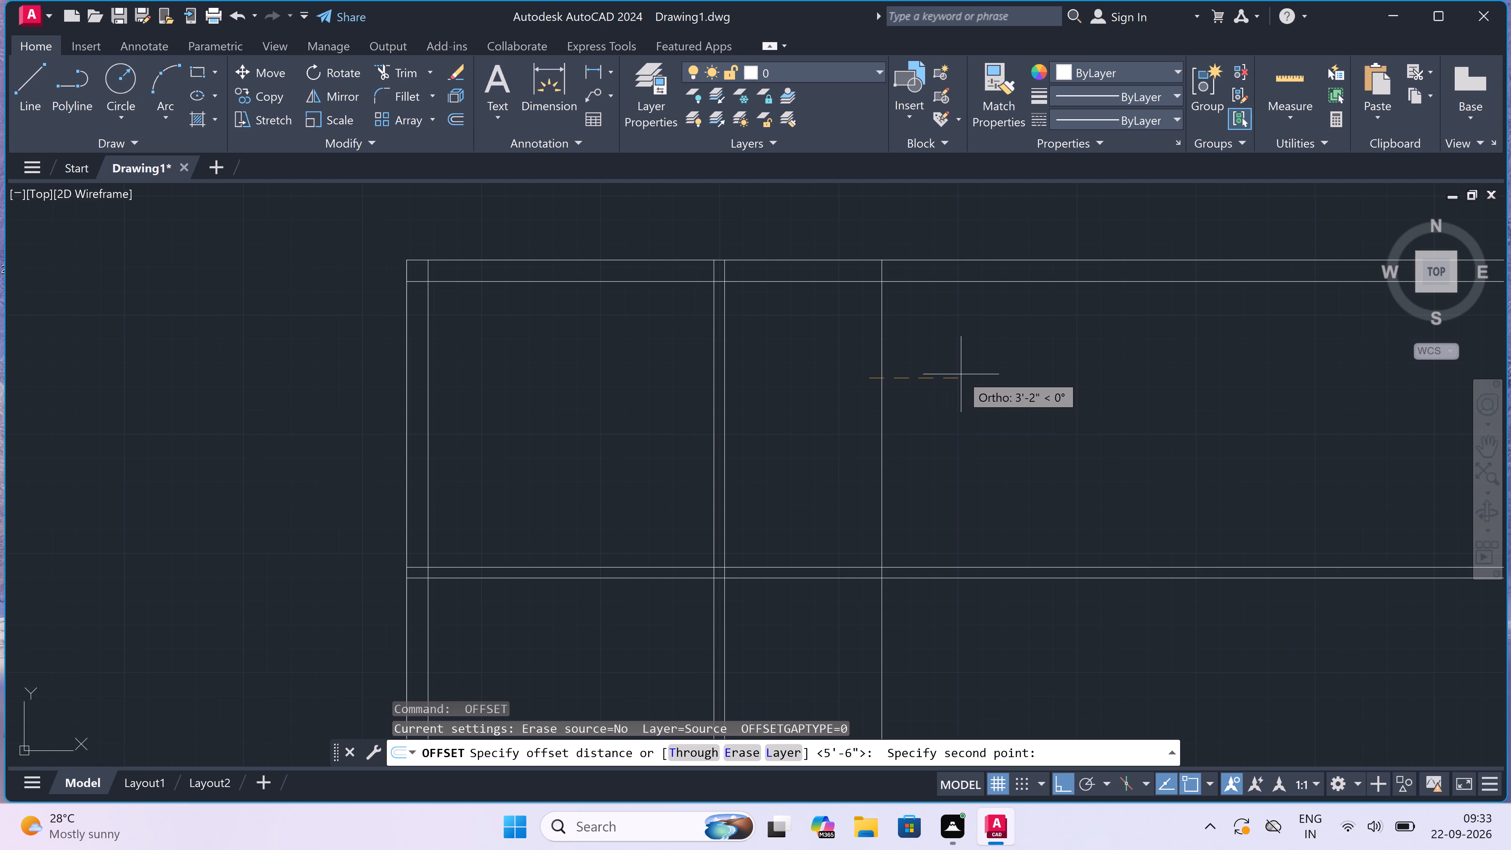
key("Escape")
Offset the middle room's right-hand vertical line 4.5" to the right to form the second vertical partition's thickness.
key("space")
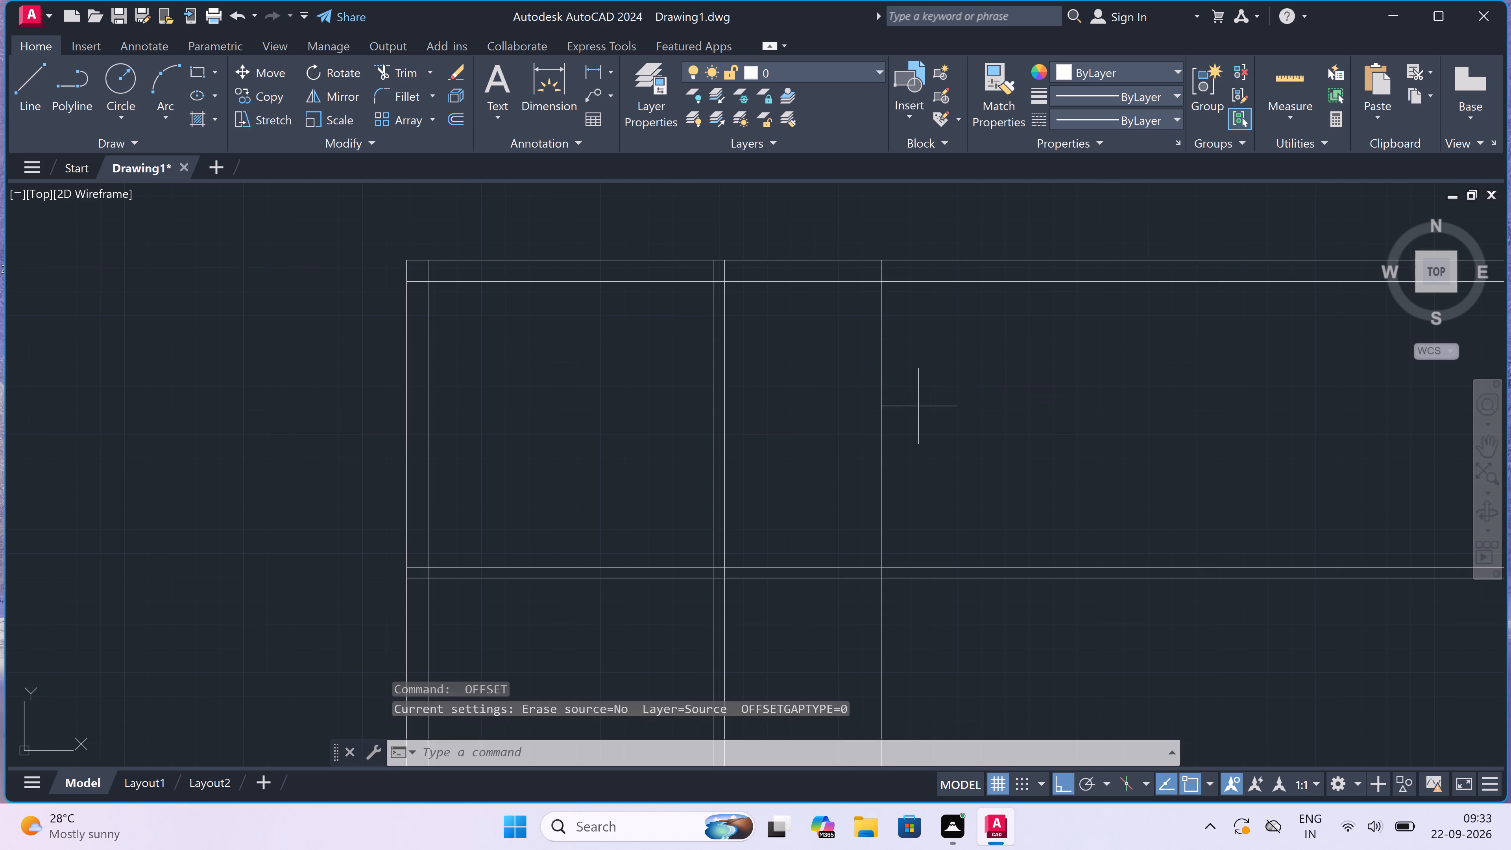
left_click_drag(887, 413, 895, 413)
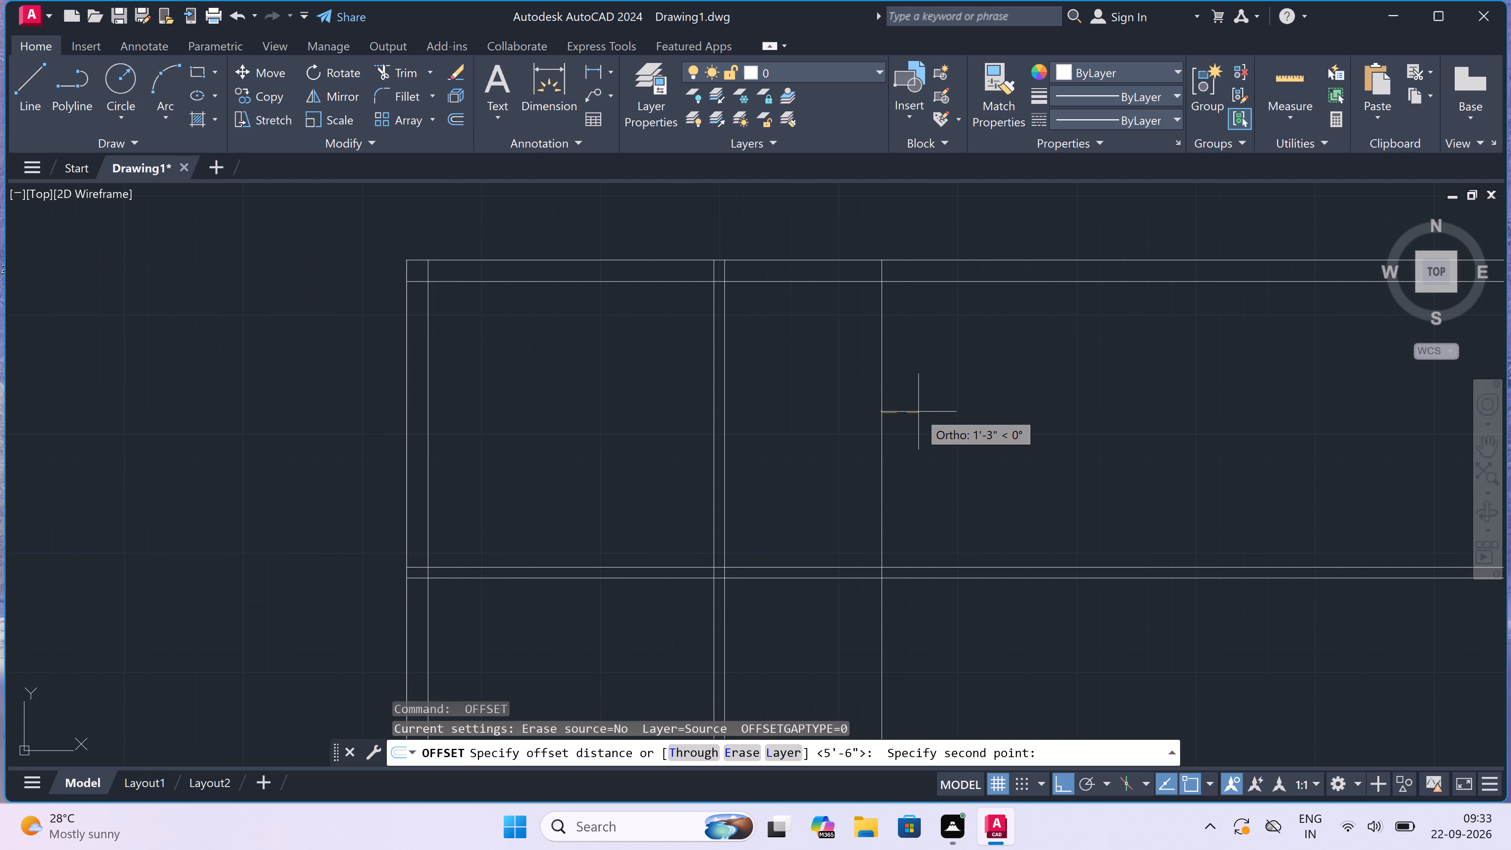
type("4.5\"")
key("space")
left_click(887, 397)
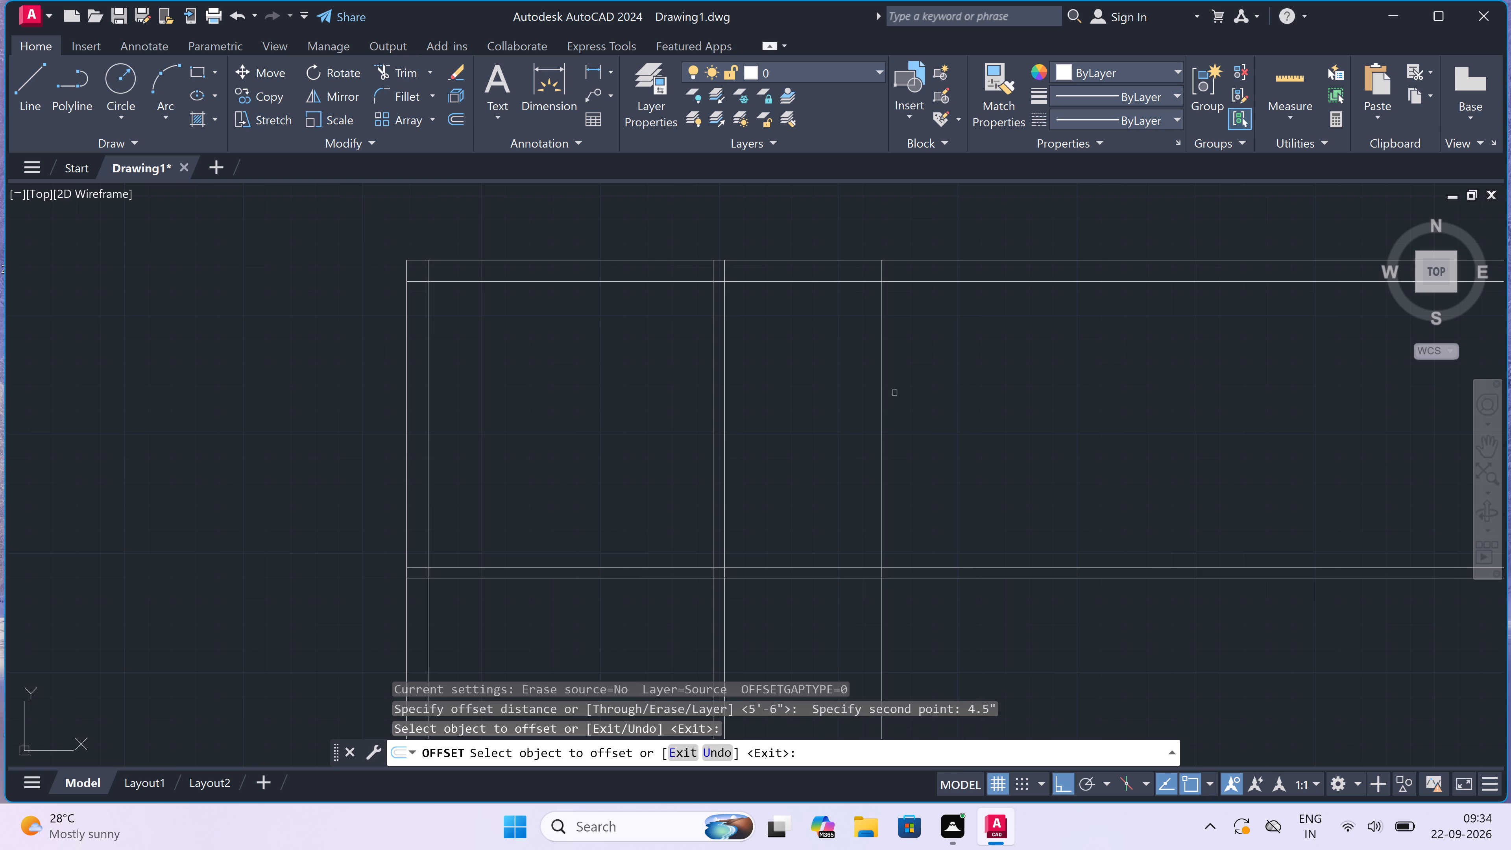
left_click(881, 397)
left_click(904, 395)
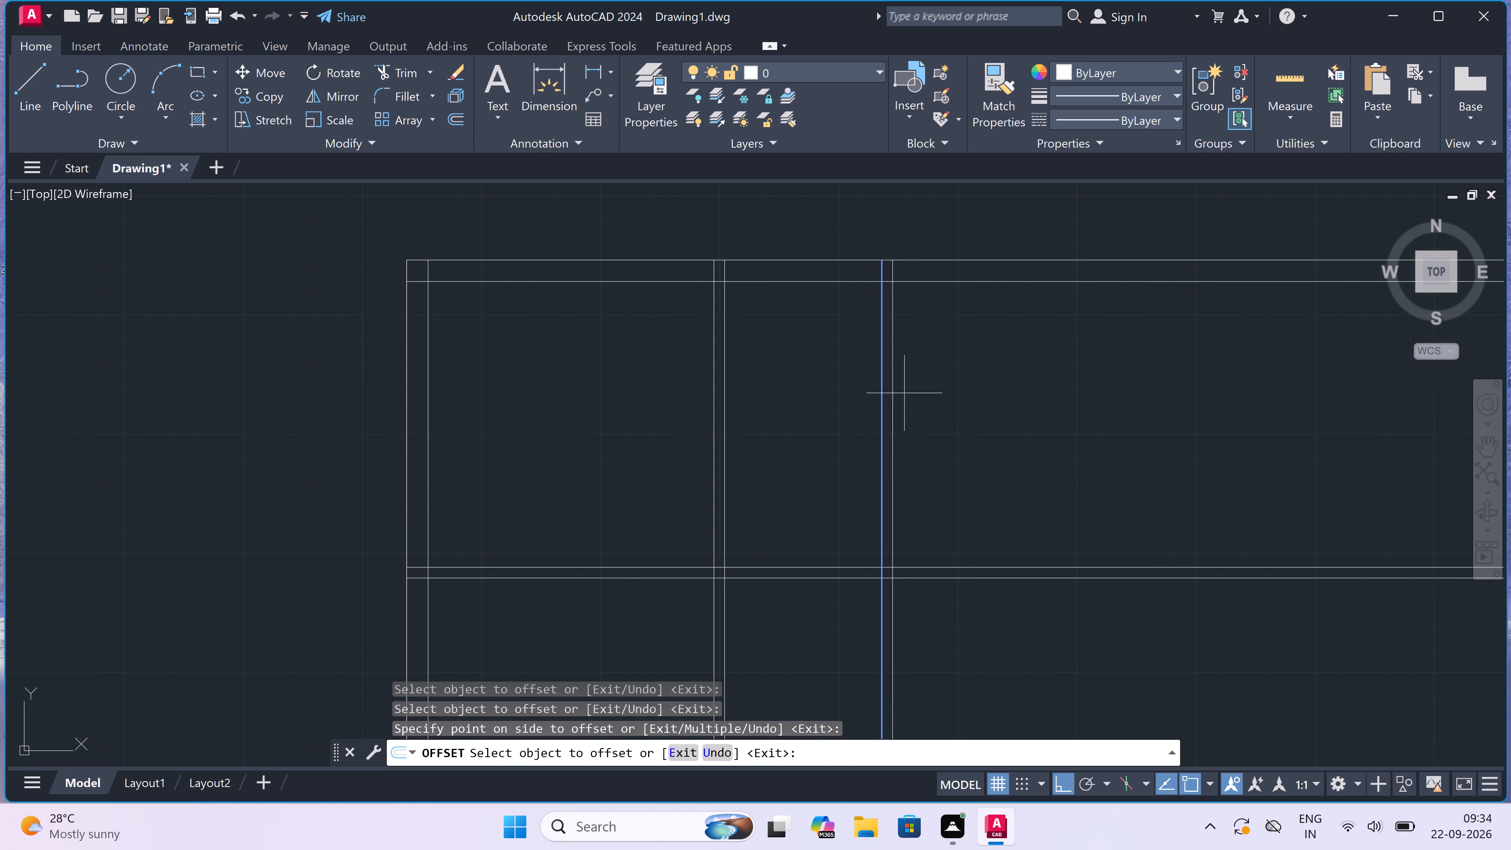
key("Escape")
Offset the right face of the second vertical partition 12' to the right to set the third room's width.
key("space")
left_click(893, 393)
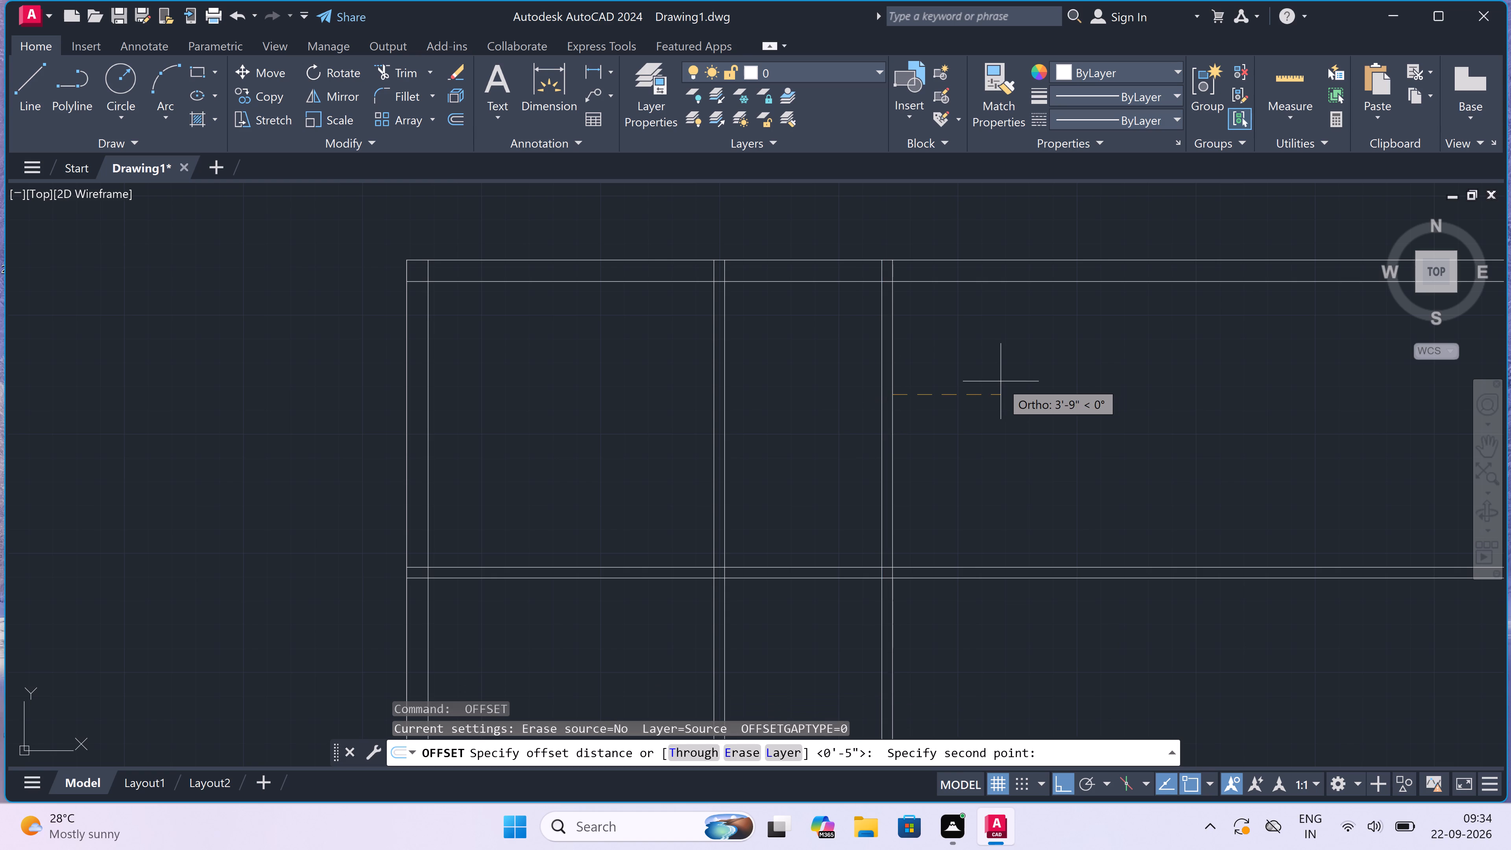
type("12'")
key("space")
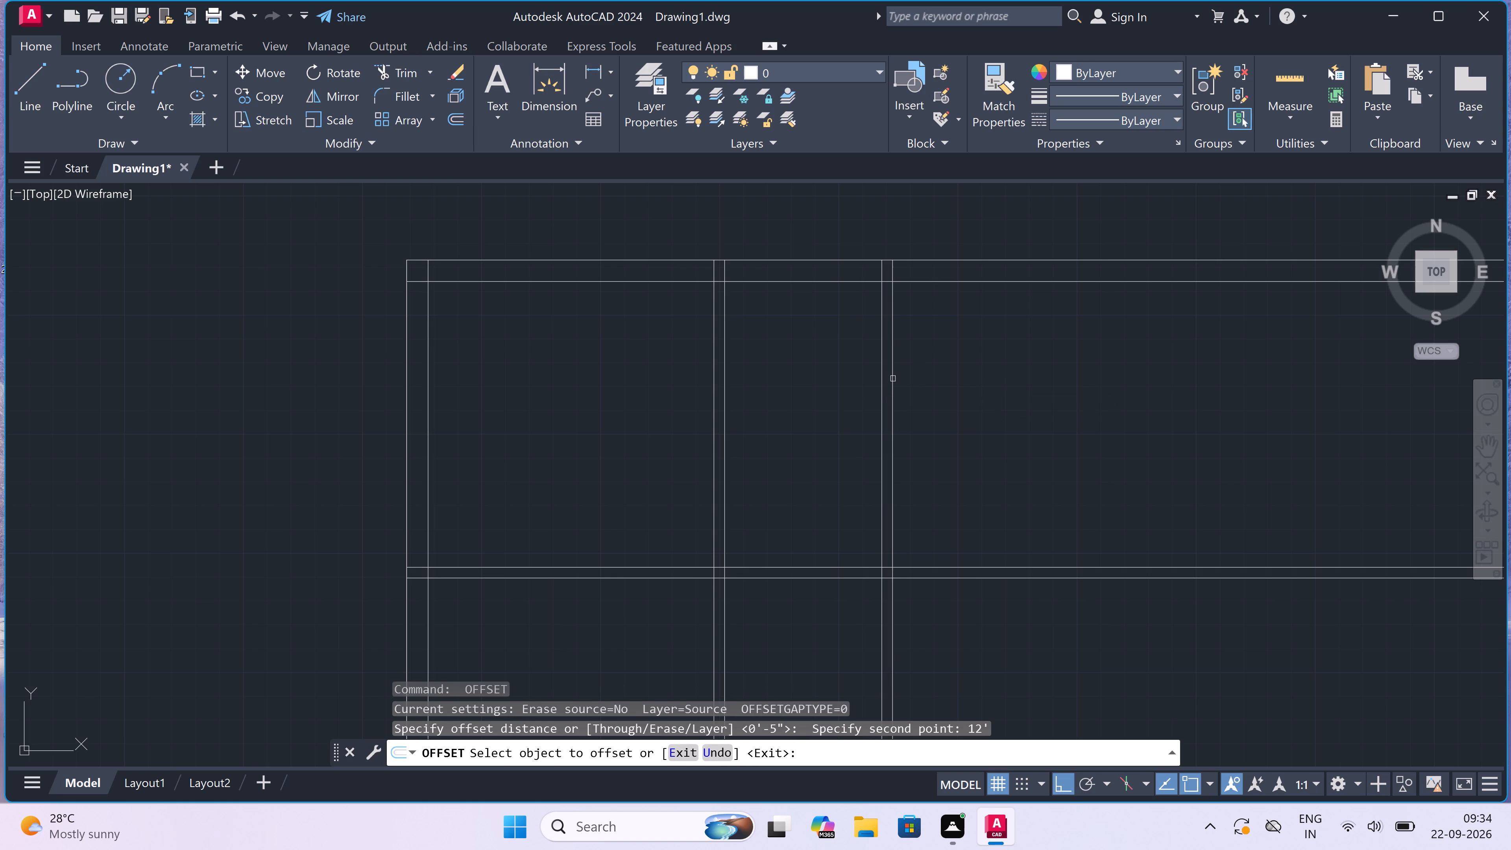
left_click(893, 379)
left_click(913, 377)
key("Escape")
Offset the third room's right-hand vertical line 9" to the right to form the outer wall thickness.
scroll(914, 377, "down", 3)
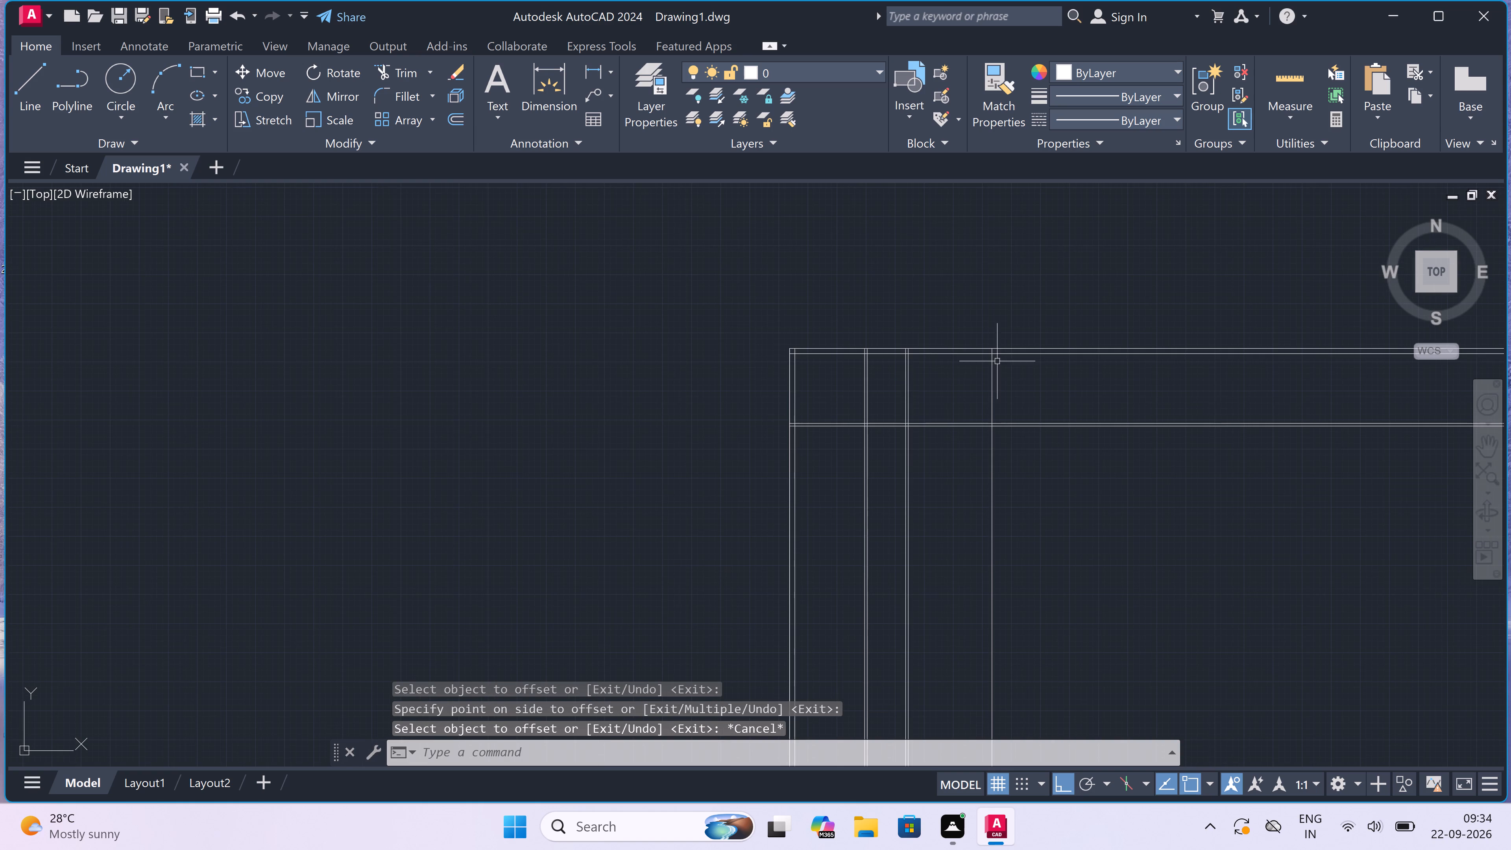
scroll(1001, 359, "up", 3)
key("space")
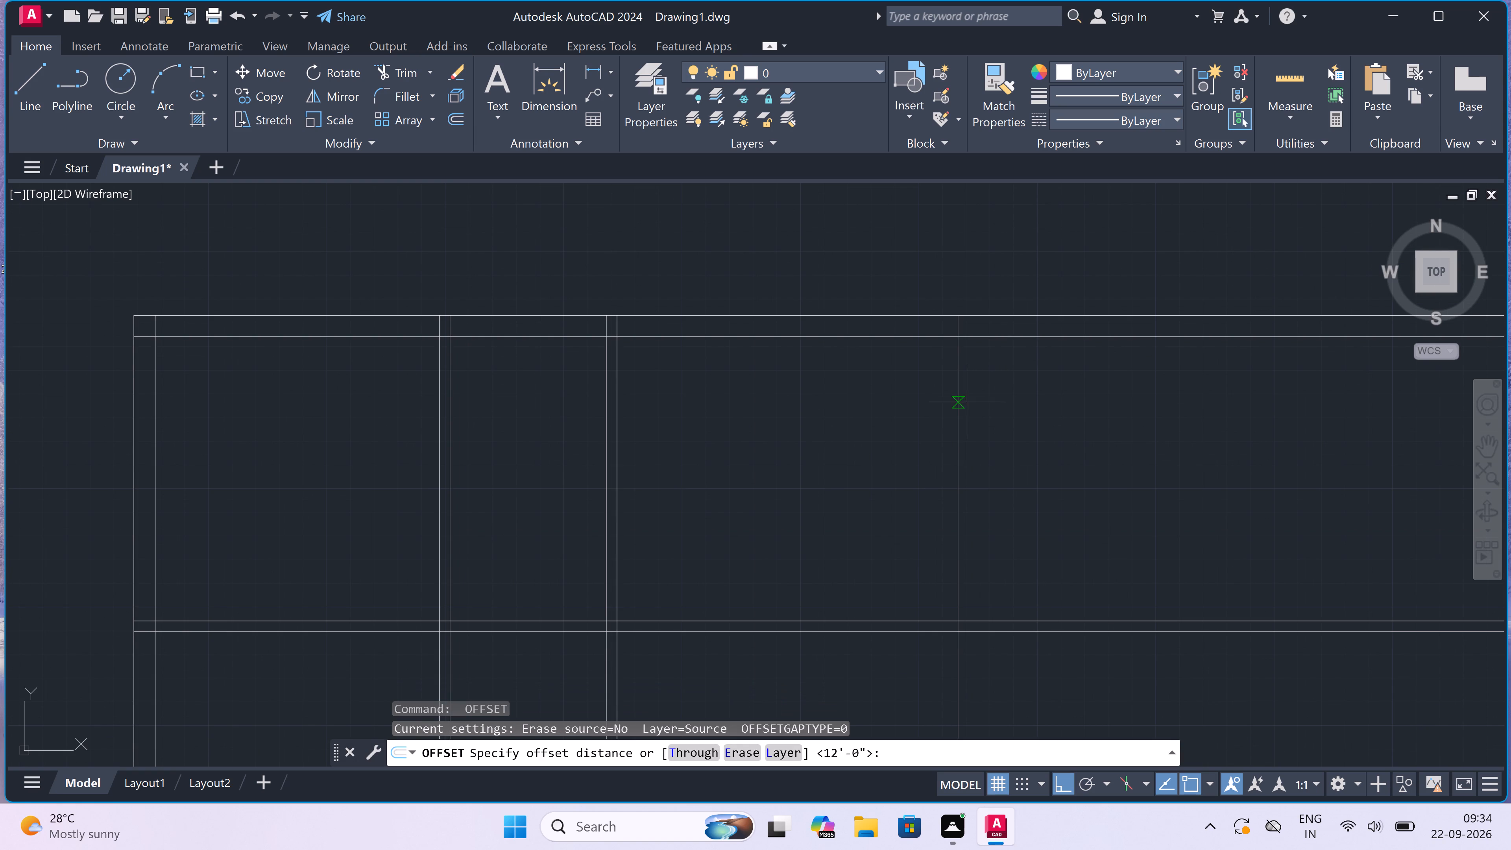
left_click_drag(966, 402, 972, 403)
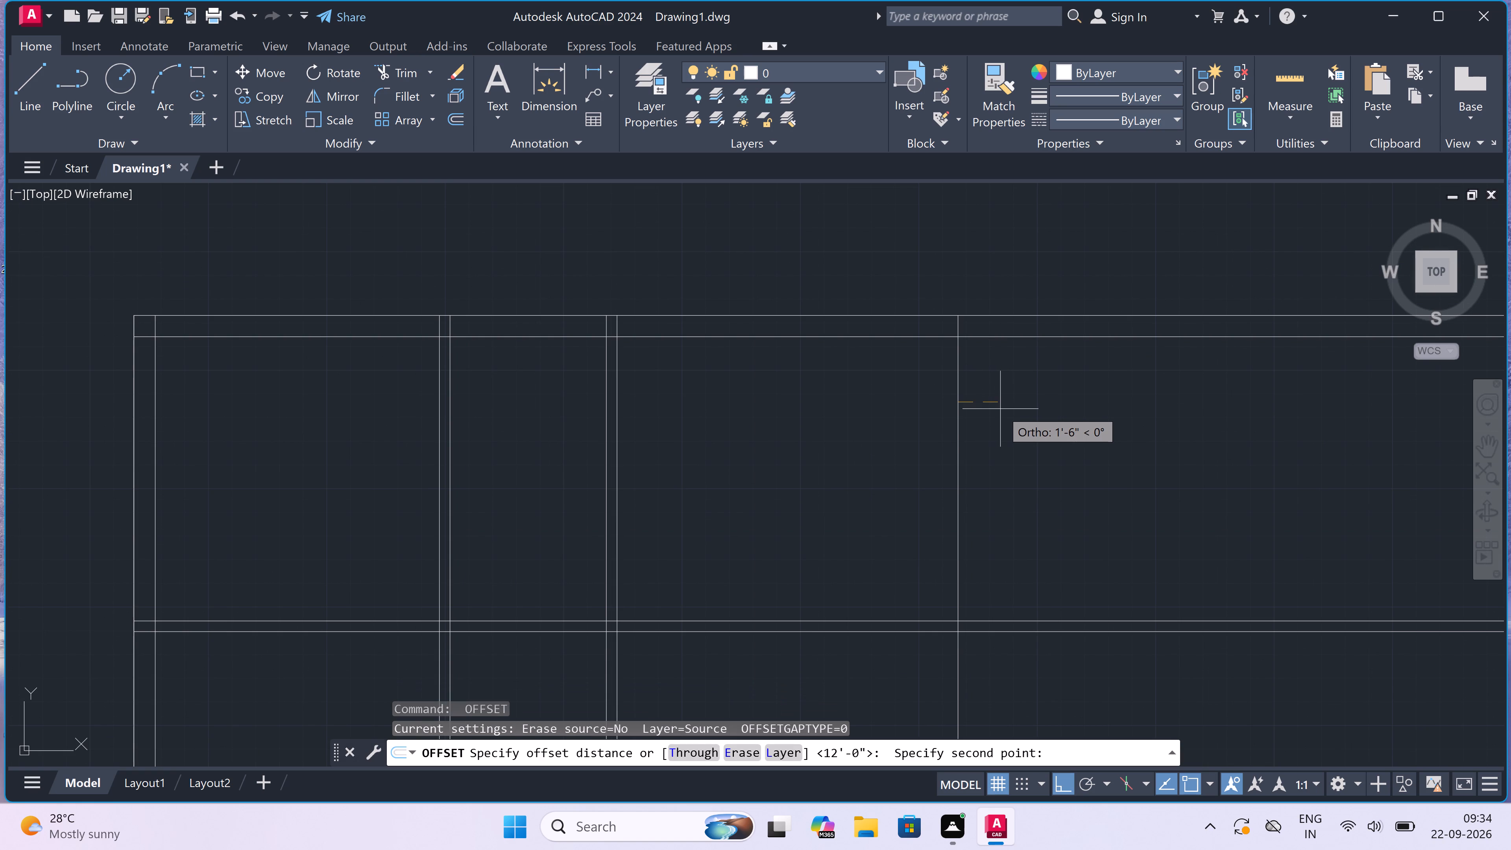
type("9\"")
key("space")
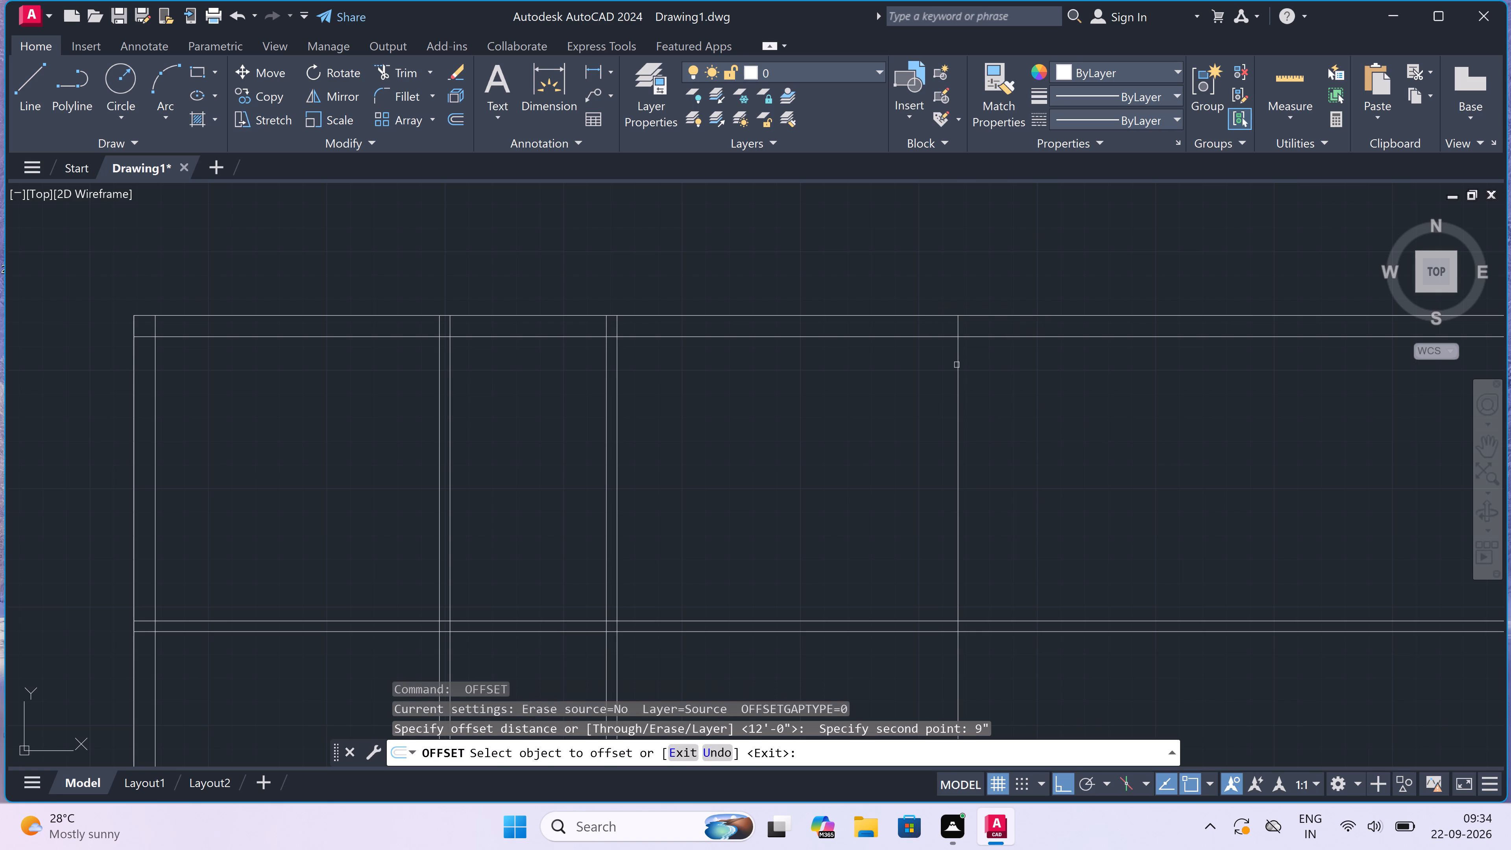
double_click(957, 365)
left_click(994, 360)
key("Escape")
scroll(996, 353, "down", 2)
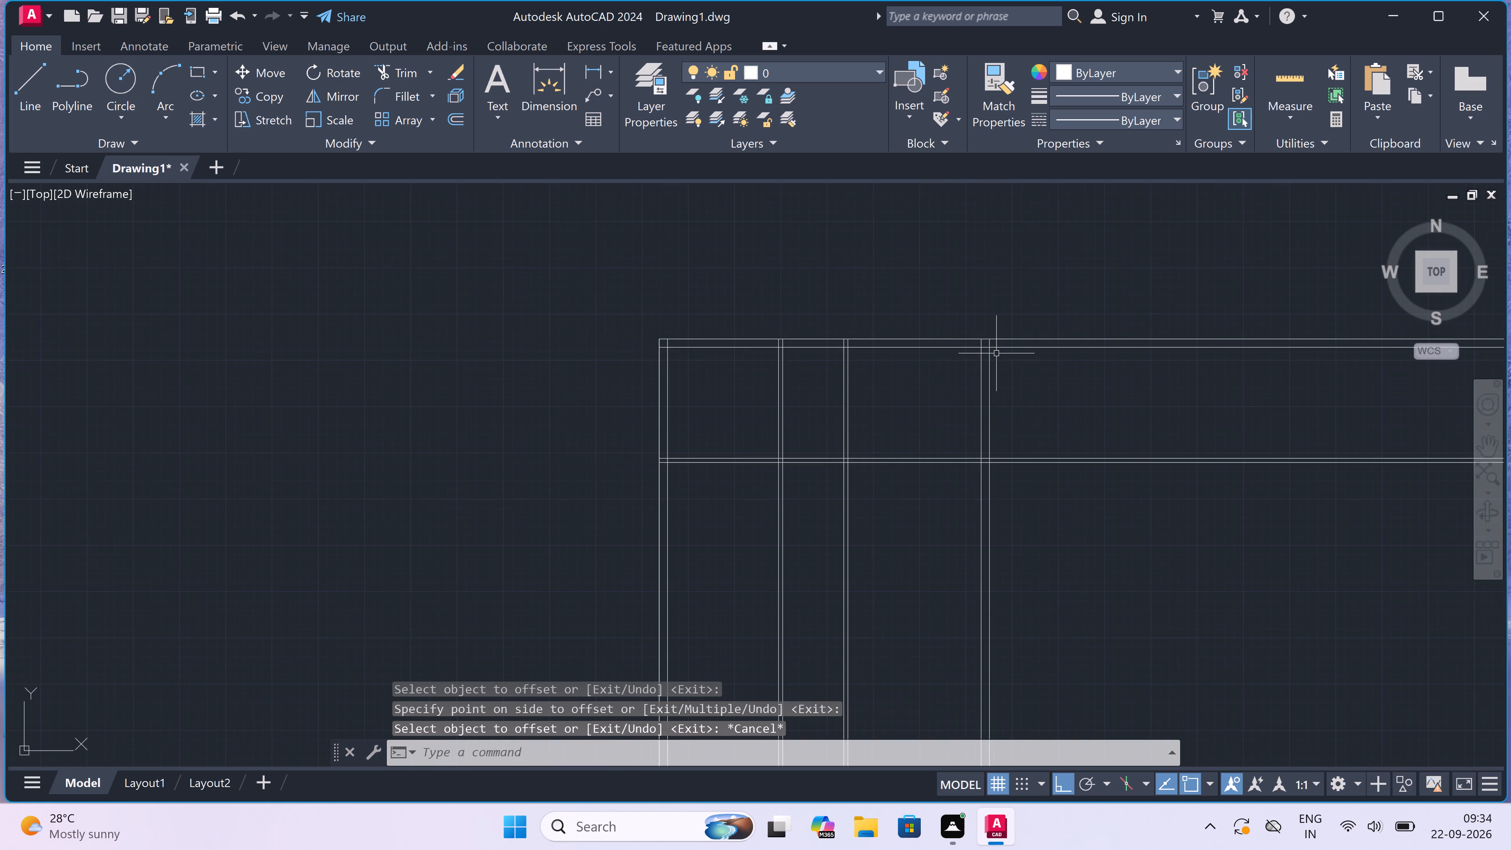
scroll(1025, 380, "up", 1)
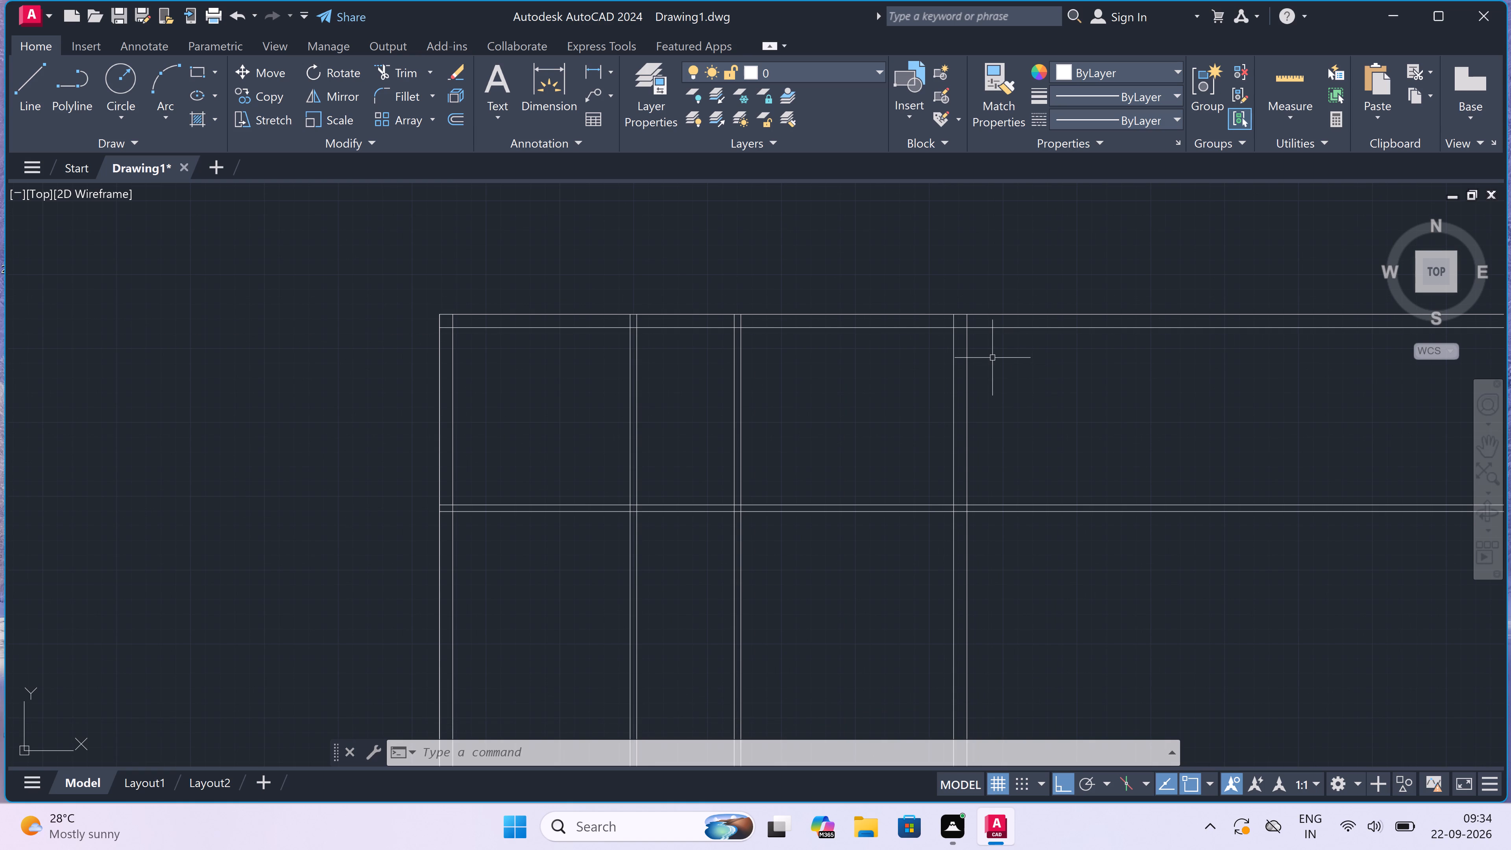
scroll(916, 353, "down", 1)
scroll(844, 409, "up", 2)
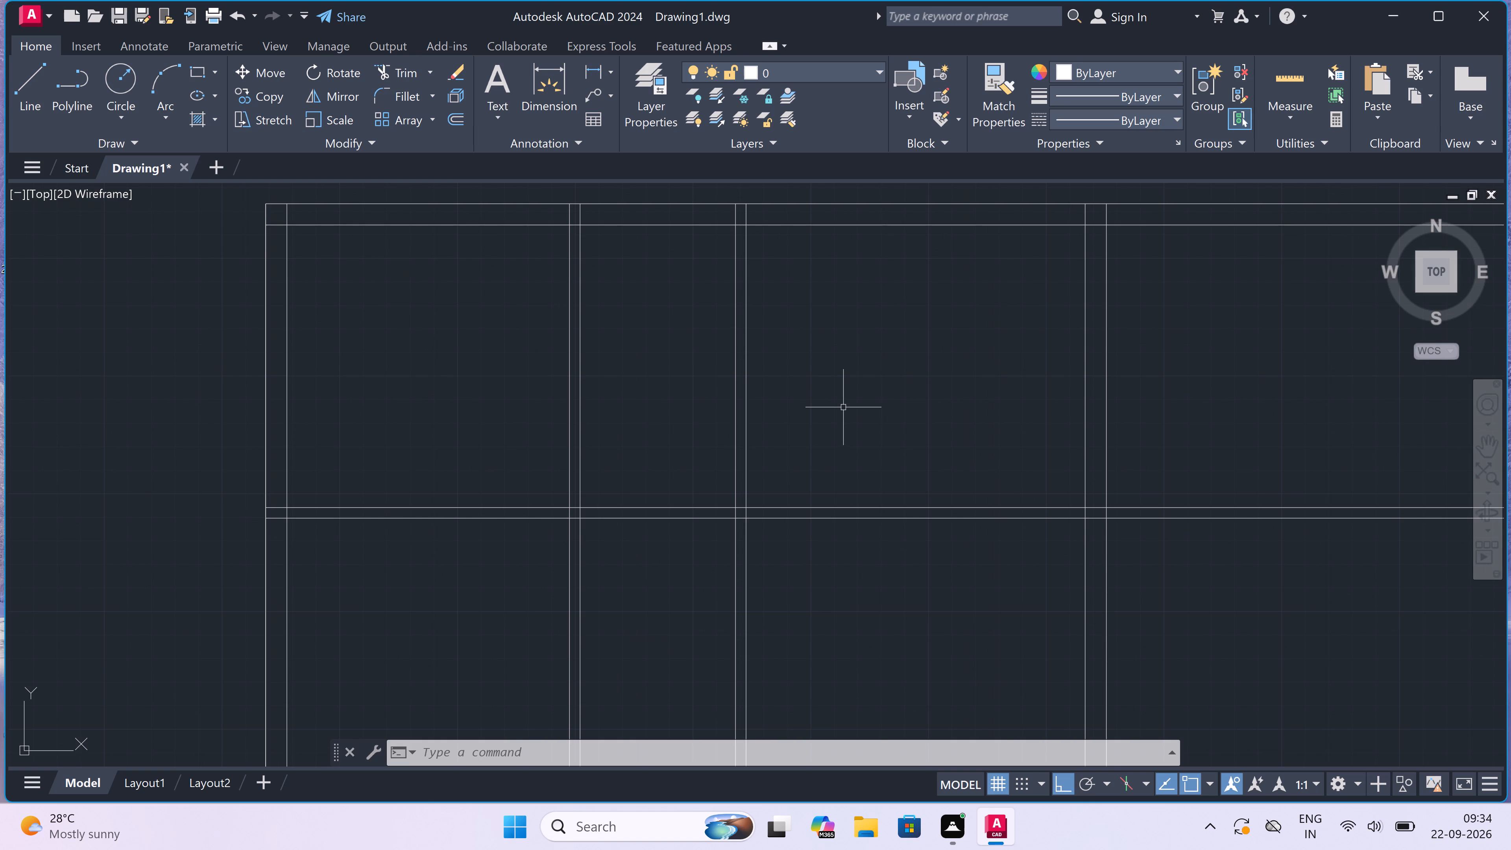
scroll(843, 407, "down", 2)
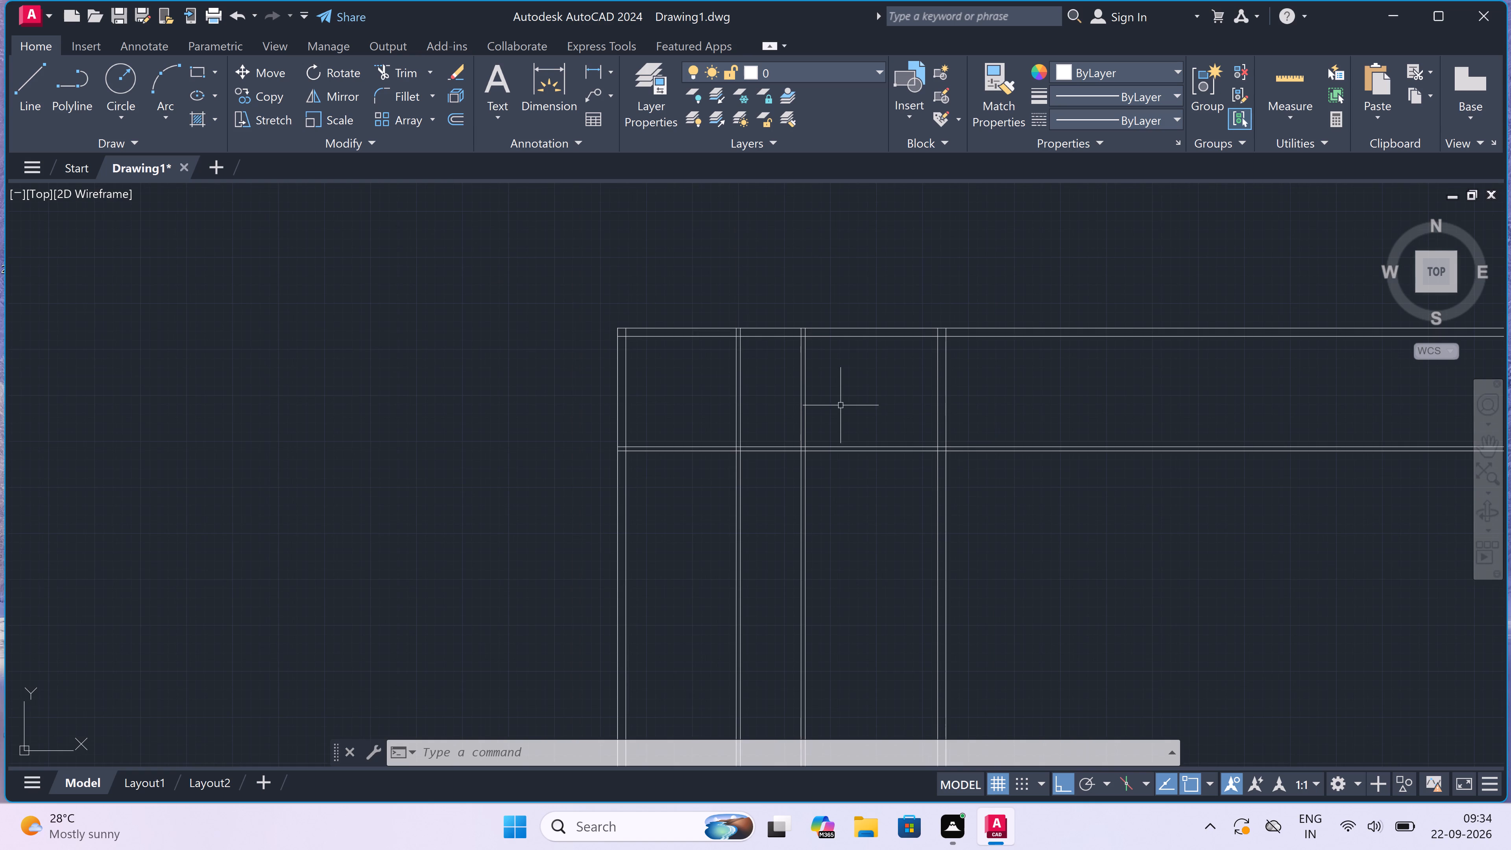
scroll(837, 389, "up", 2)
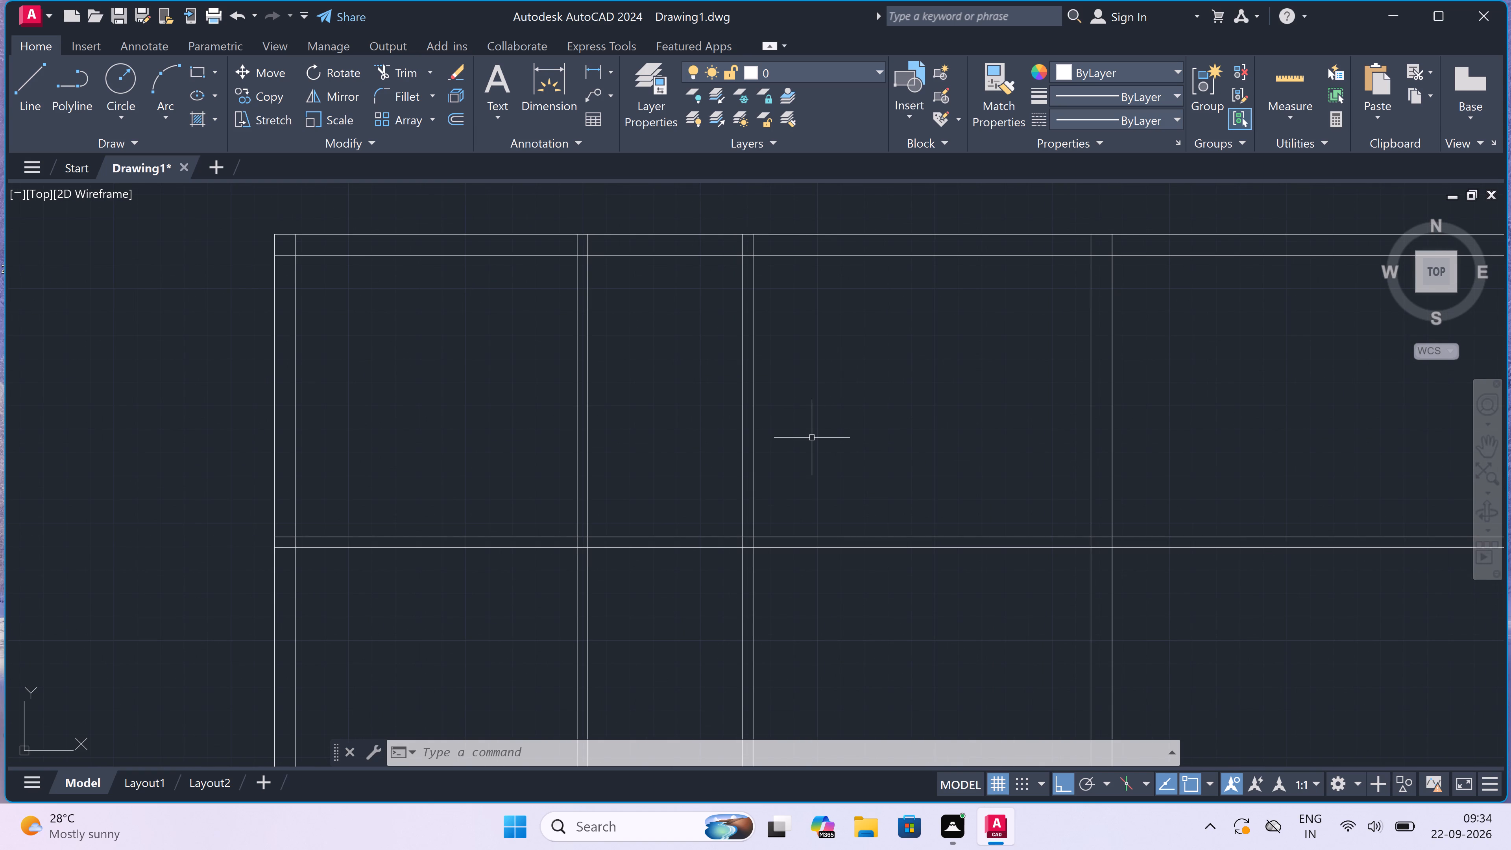
Draw the third room's left door jamb across the horizontal partition, with a 2" stop from its midpoint and a 3' door leaf running upward.
key("l")
key("space")
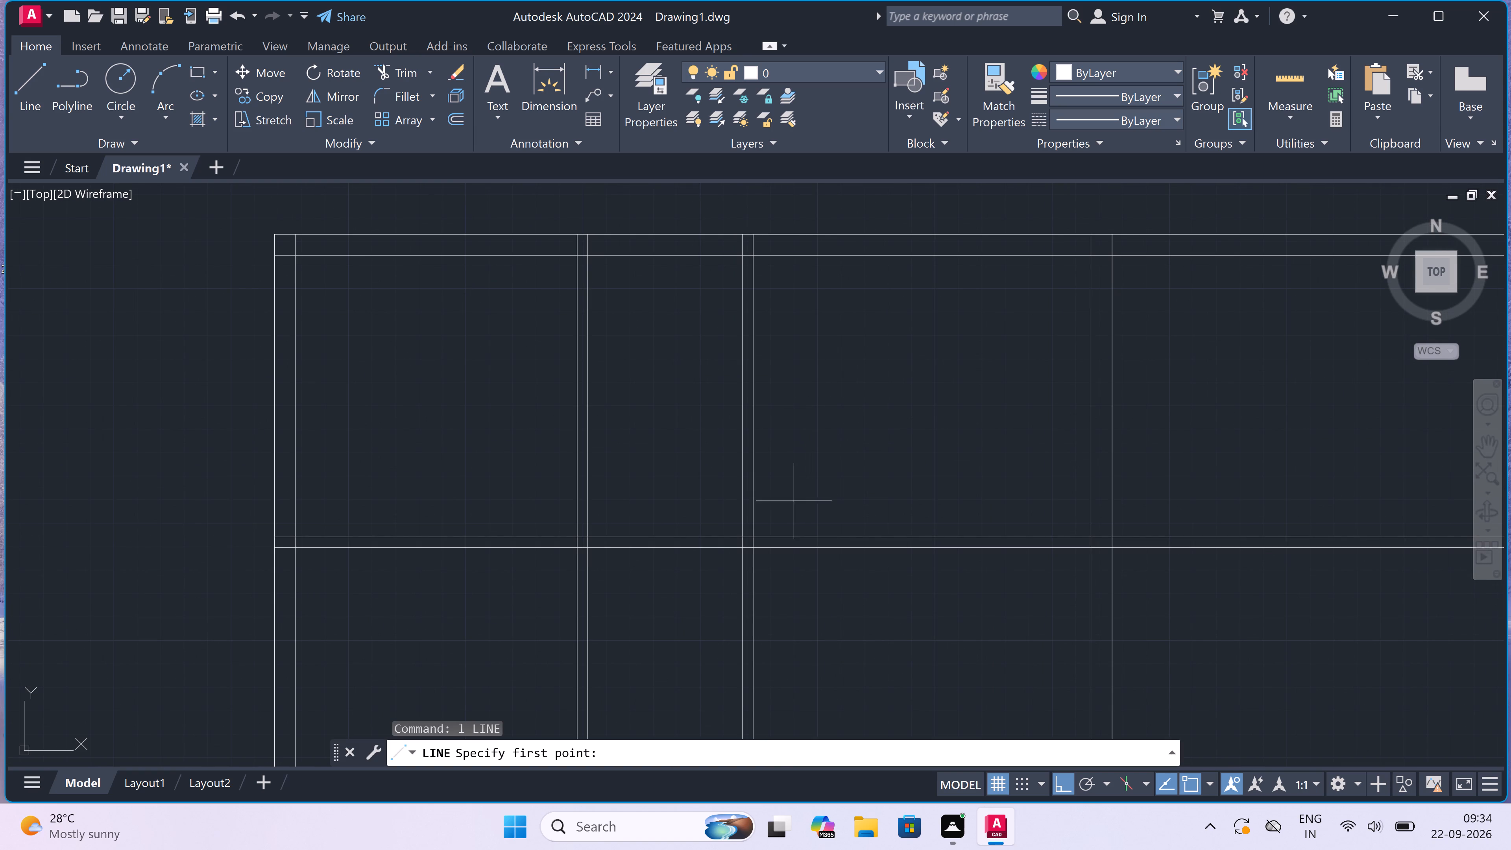
scroll(793, 504, "up", 1)
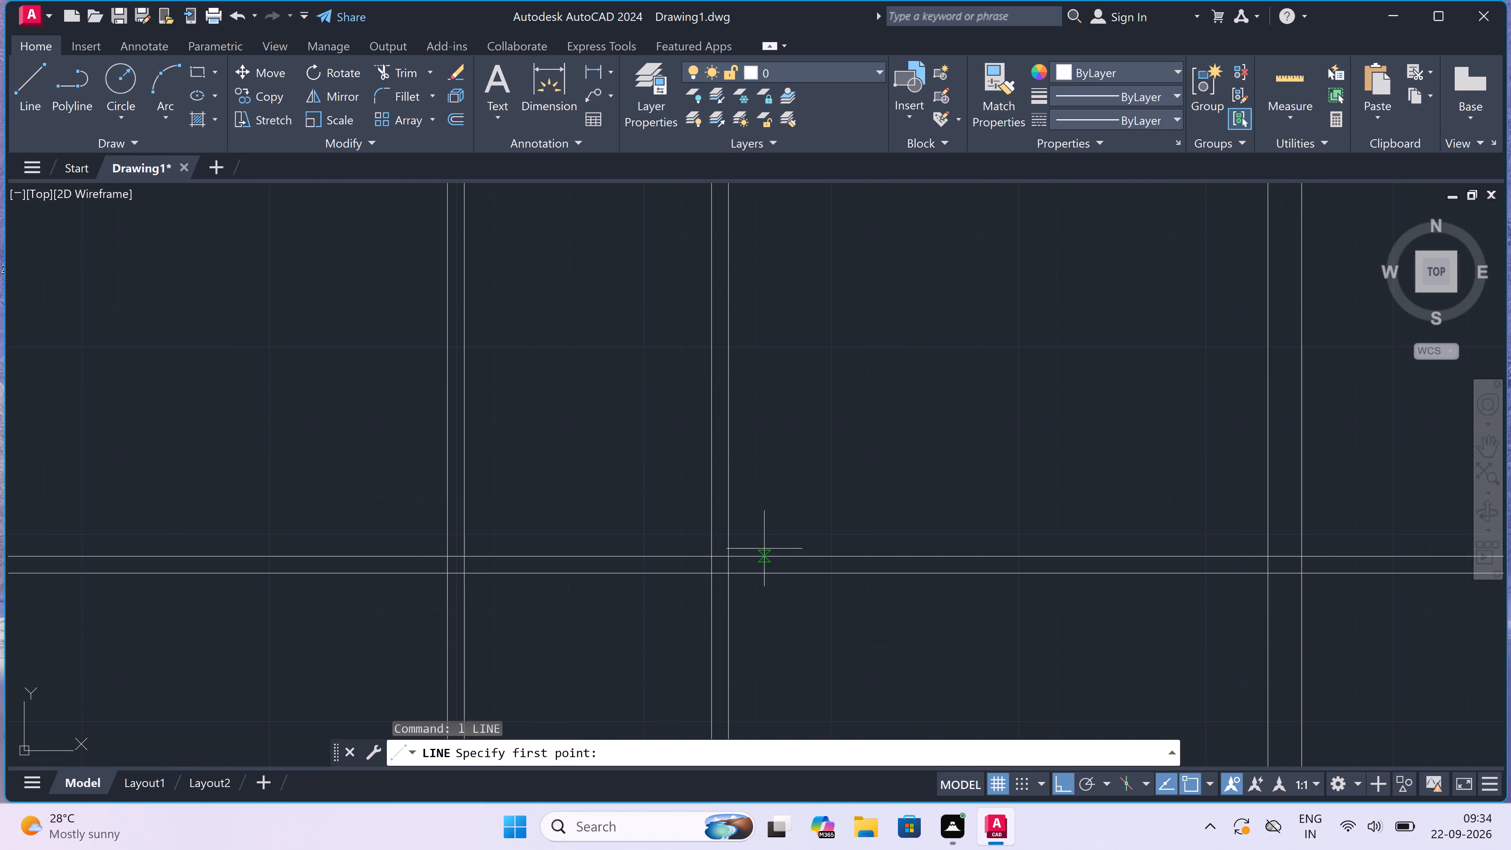
left_click(758, 556)
left_click(759, 571)
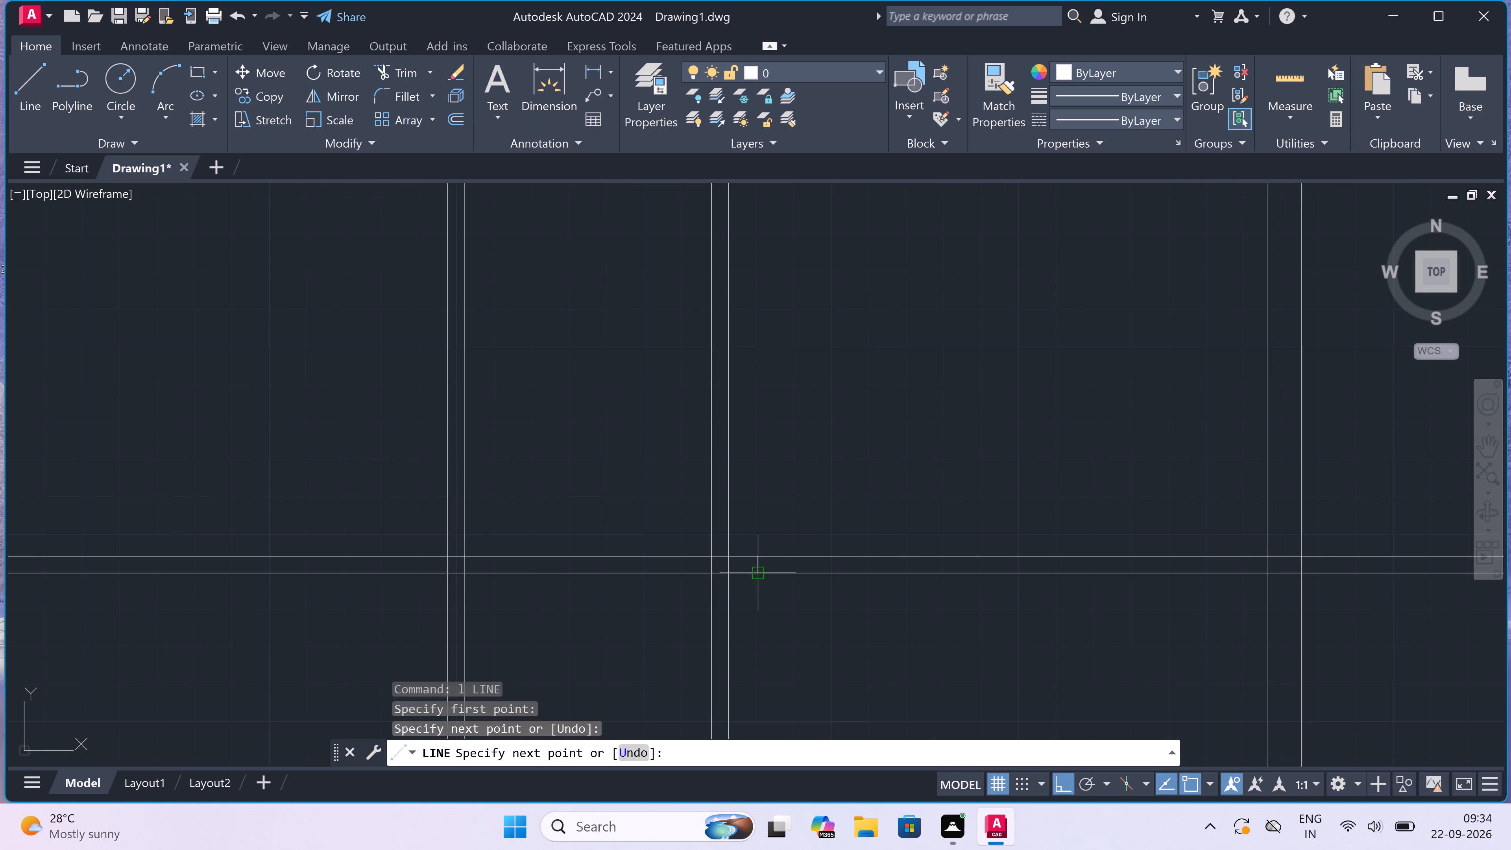
scroll(758, 563, "up", 3)
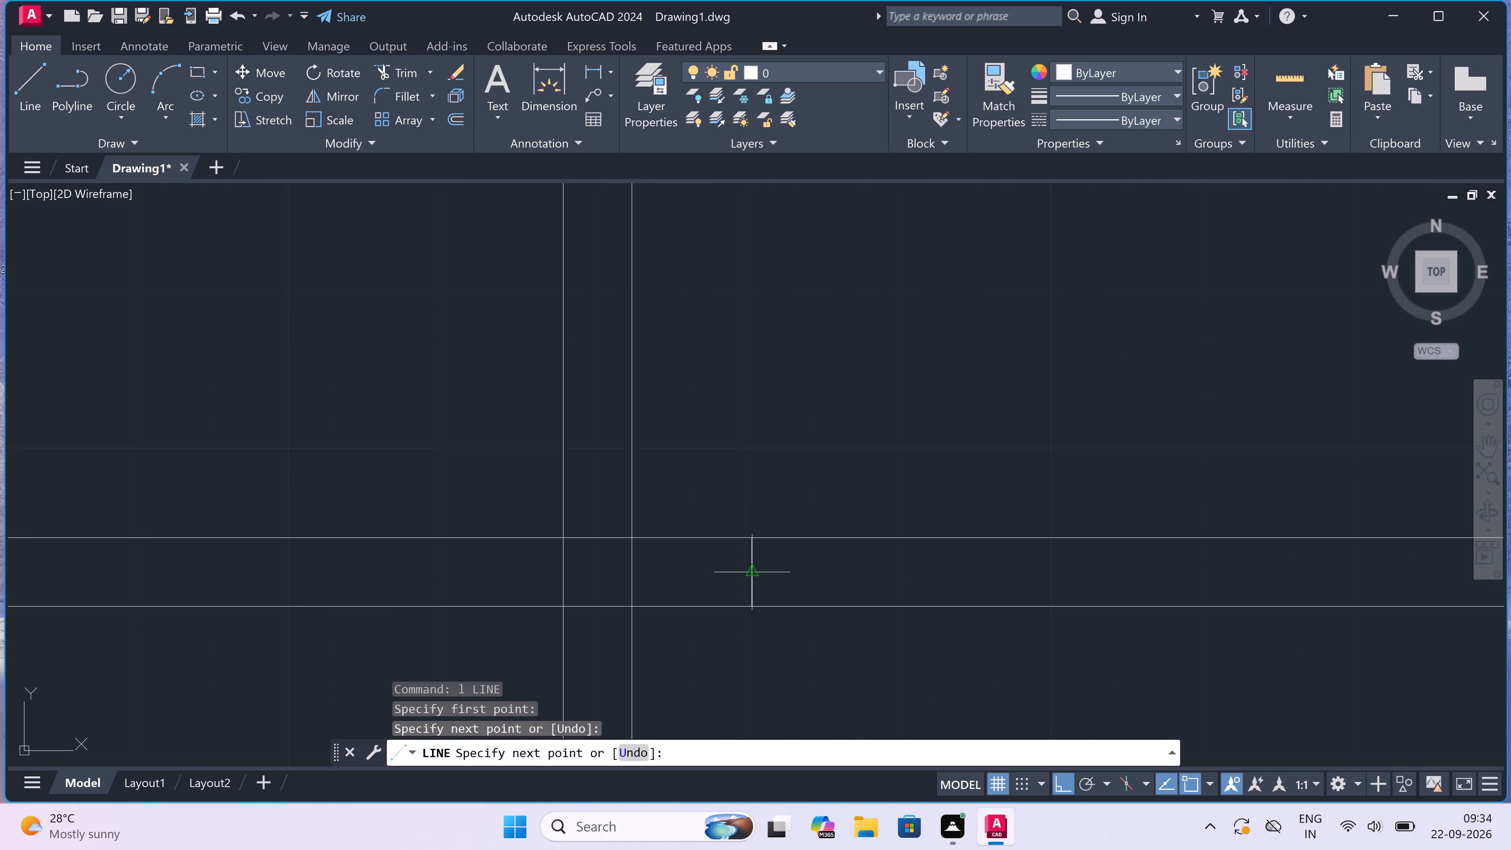
left_click(756, 569)
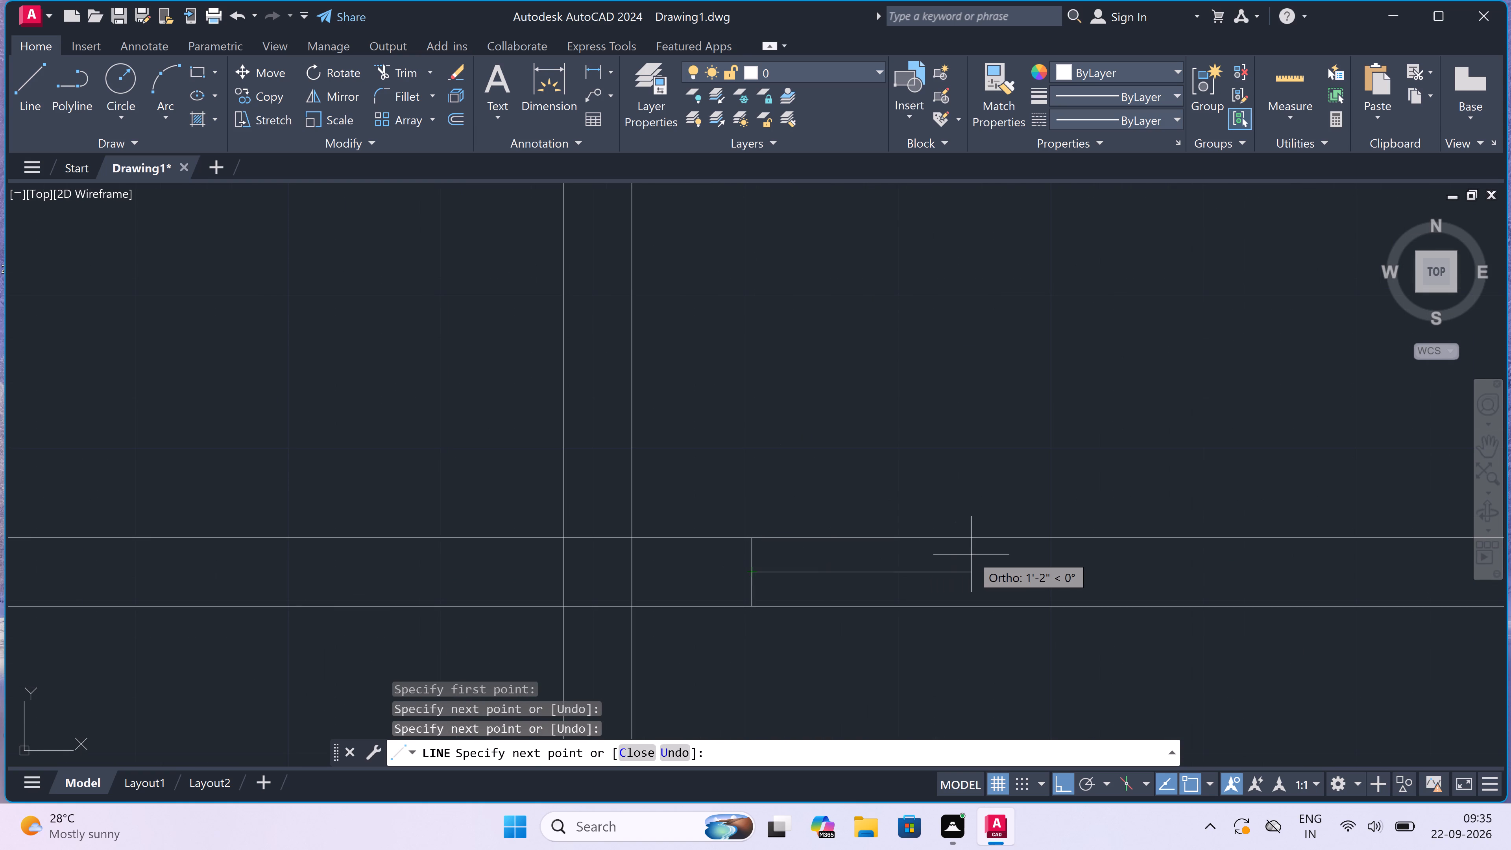
type("2\"")
key("space")
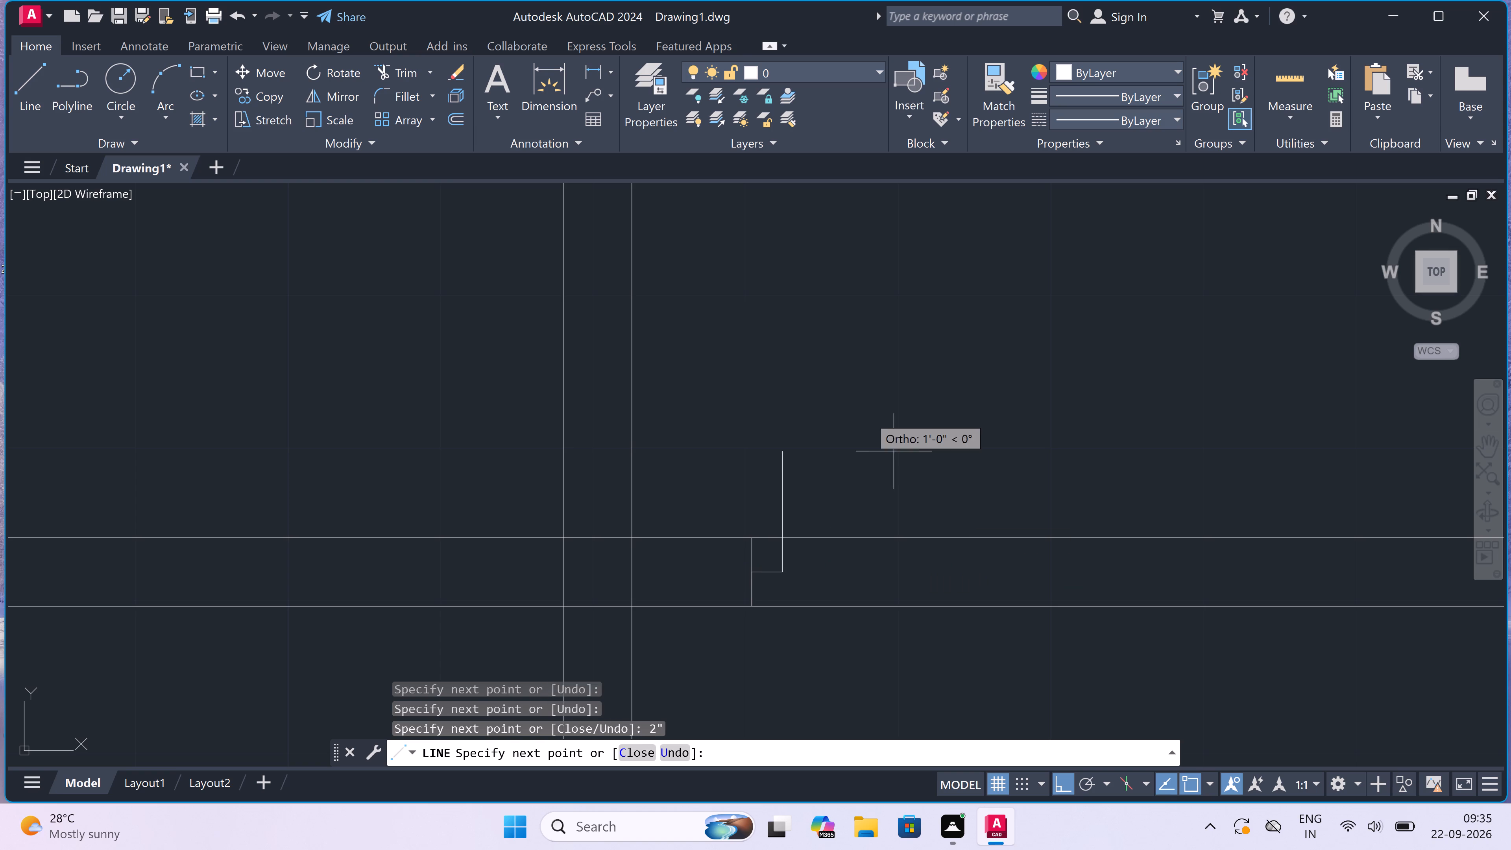
type("3'")
key("space")
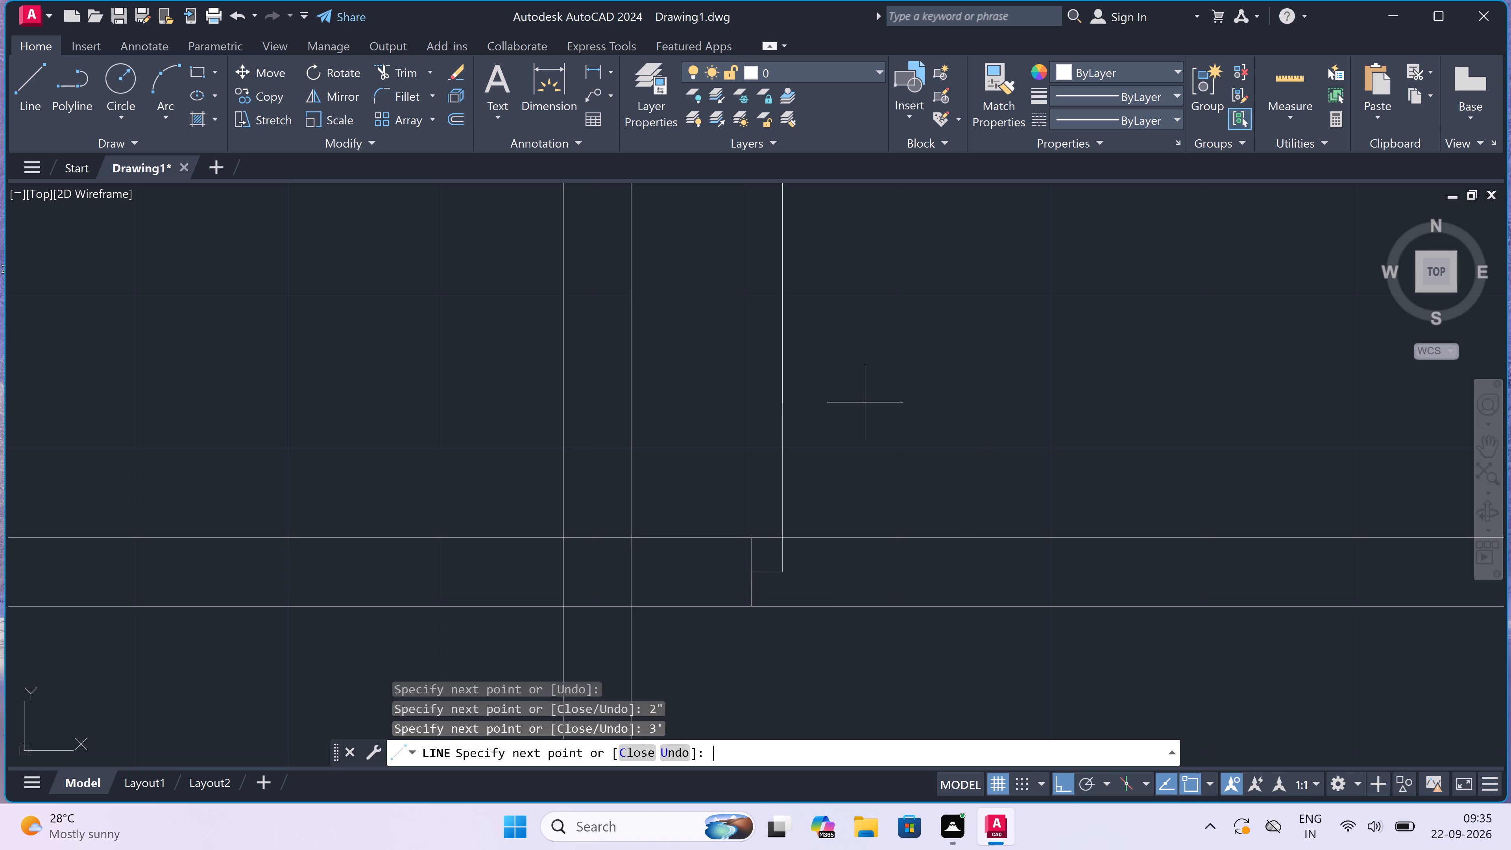
key("Escape")
Draw the right door jamb across the horizontal partition, with a 2" stop from its midpoint toward the door leaf.
scroll(855, 405, "down", 3)
key("space")
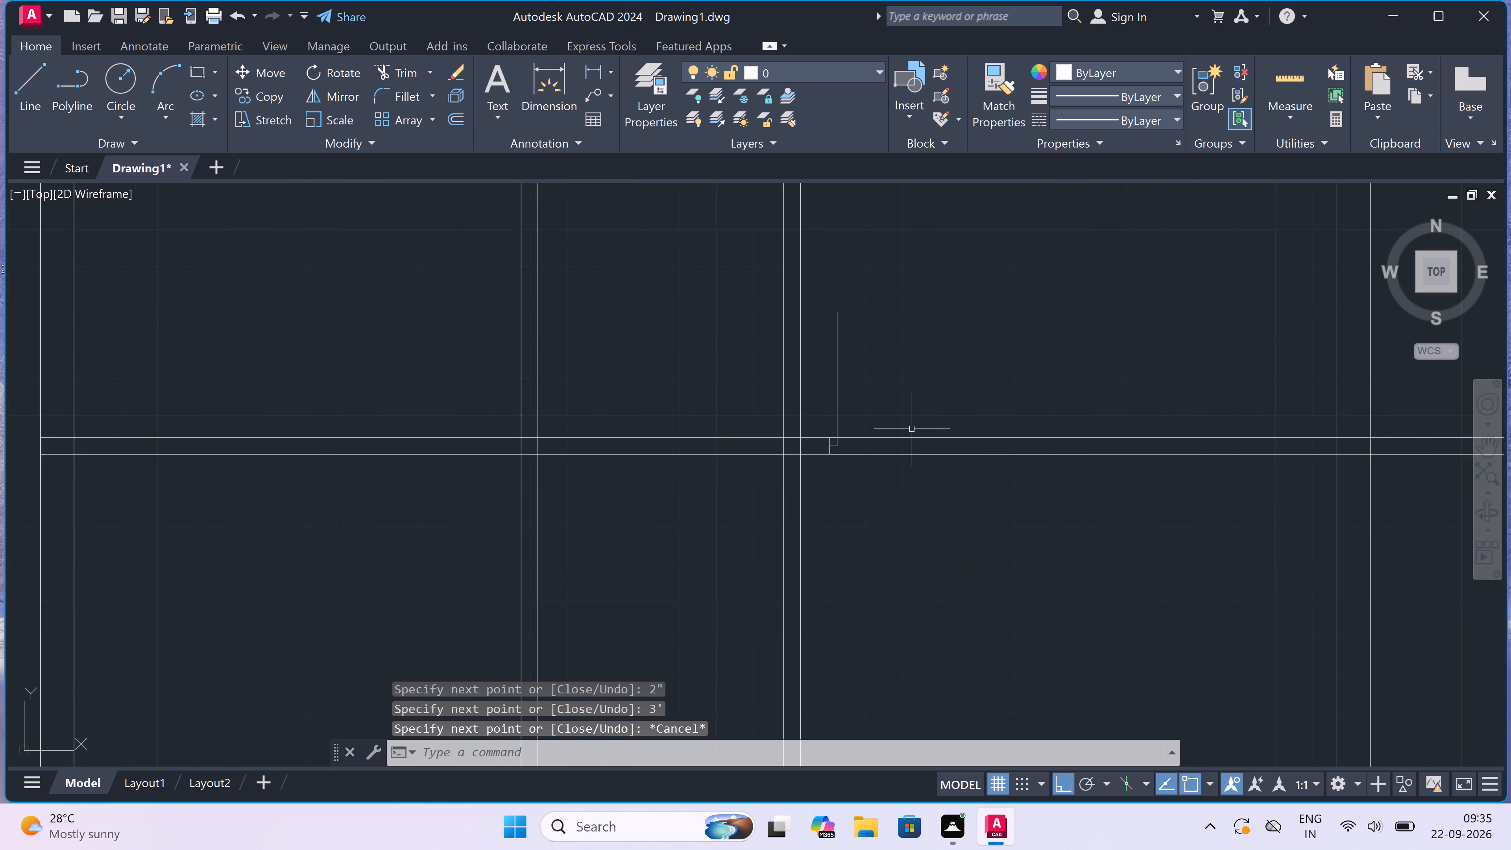
left_click(964, 434)
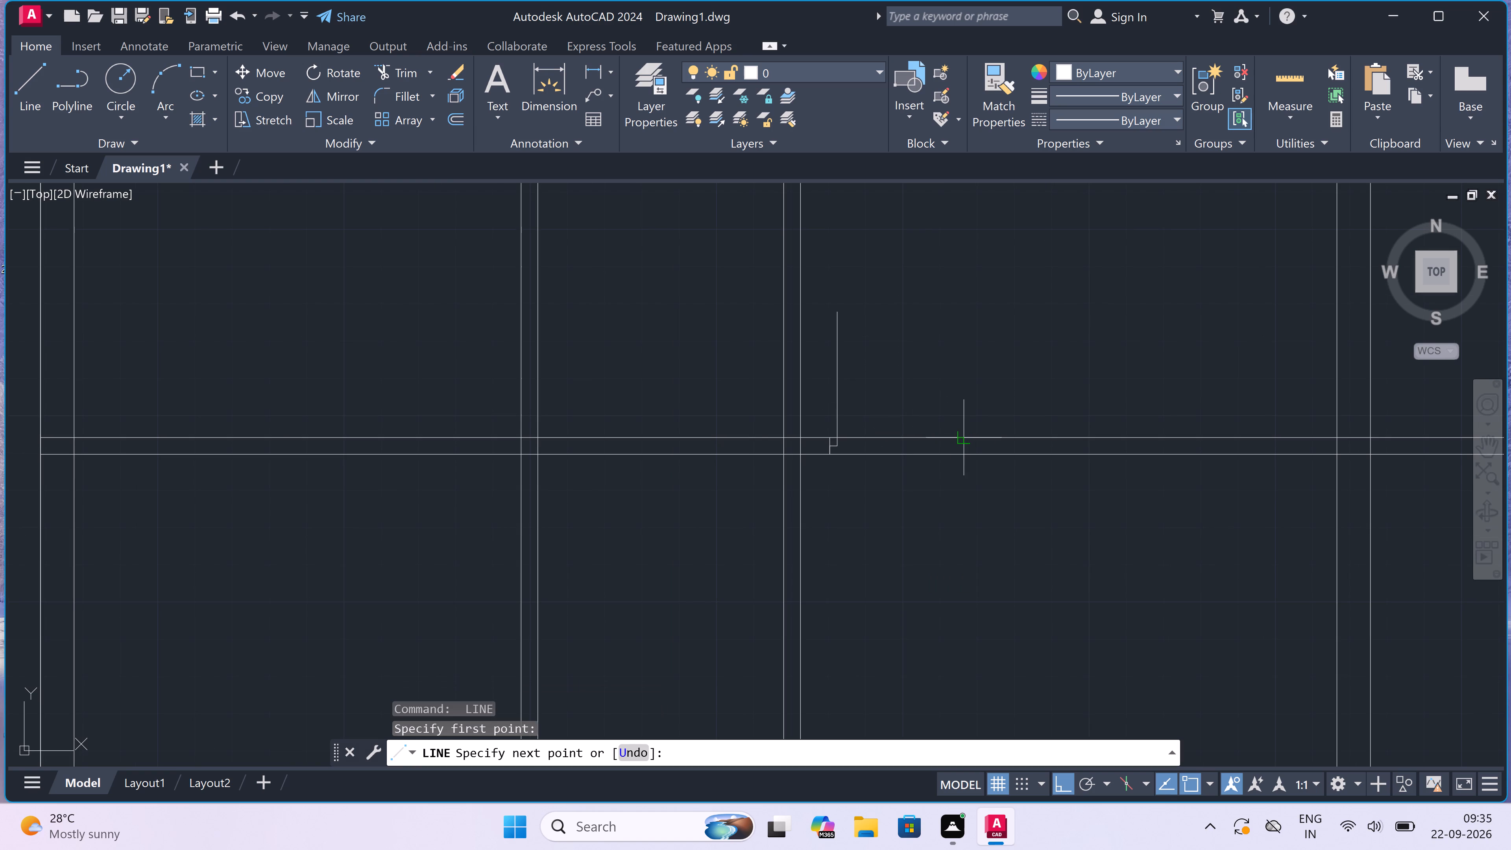
scroll(964, 434, "up", 2)
left_click(964, 490)
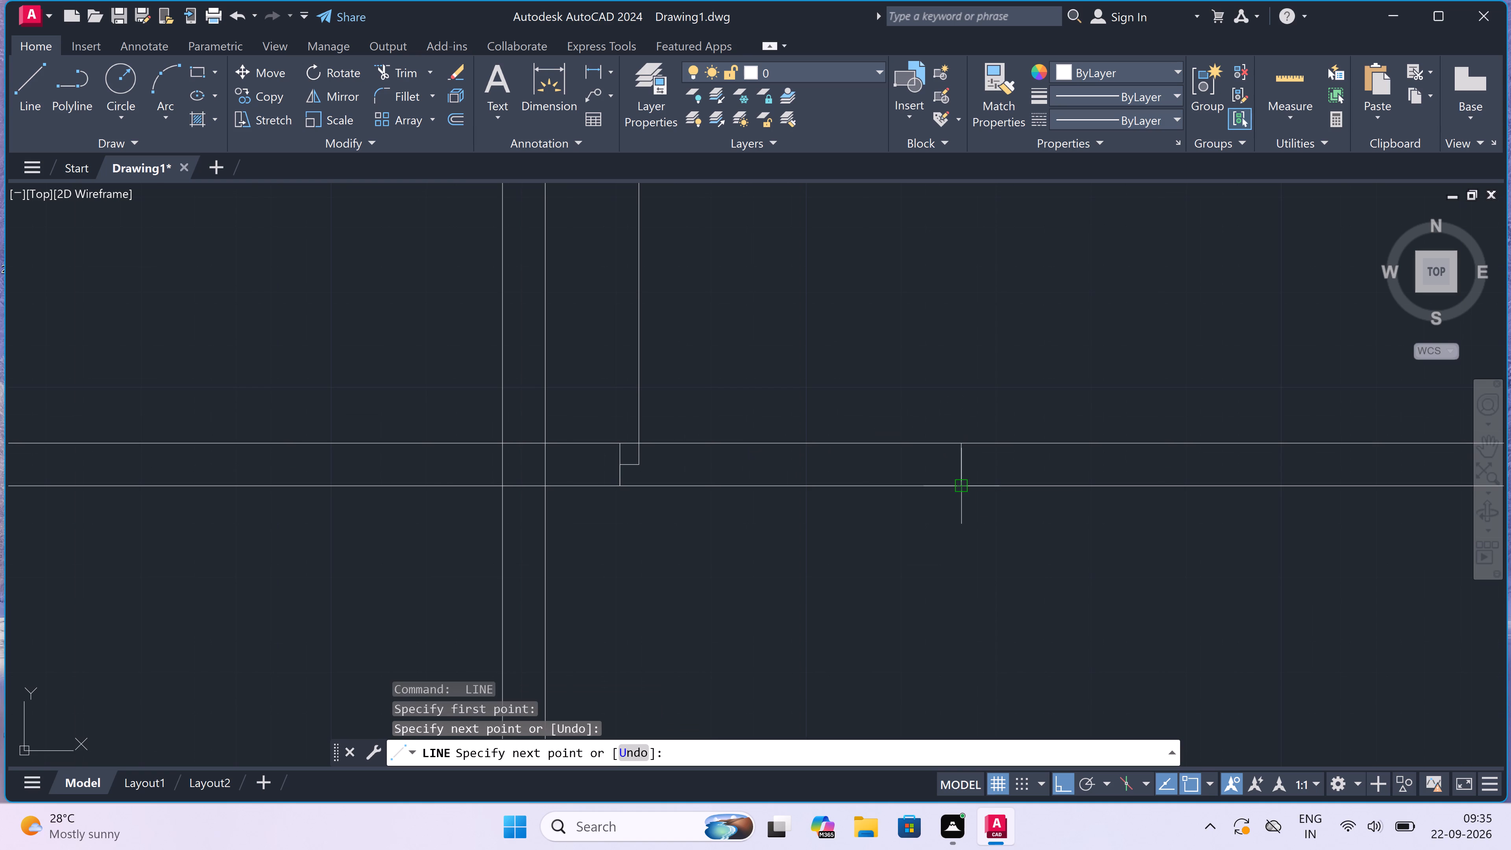
left_click(958, 464)
key("2")
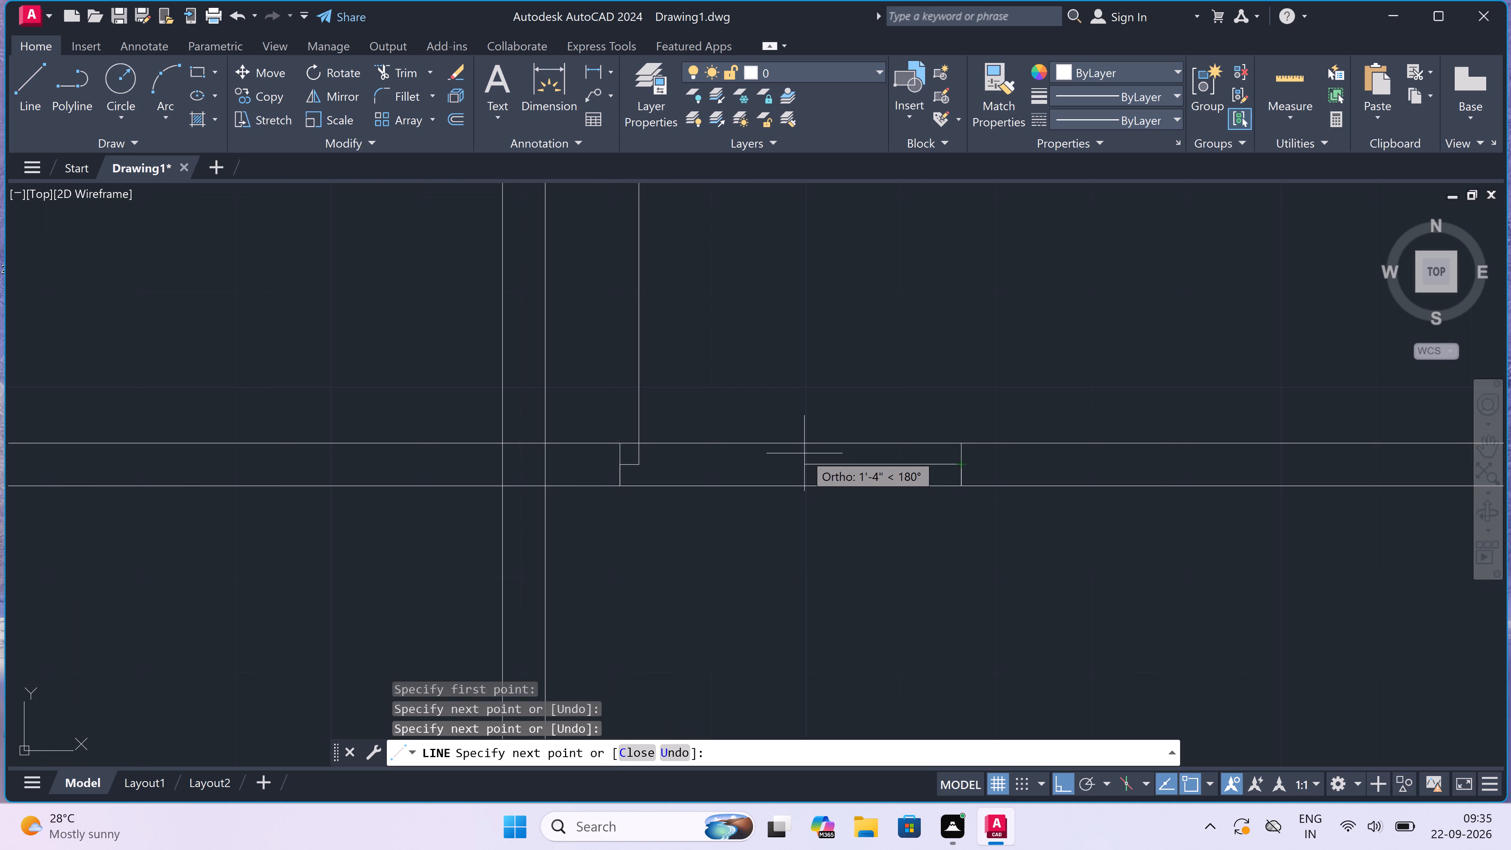
type("\"")
key("space")
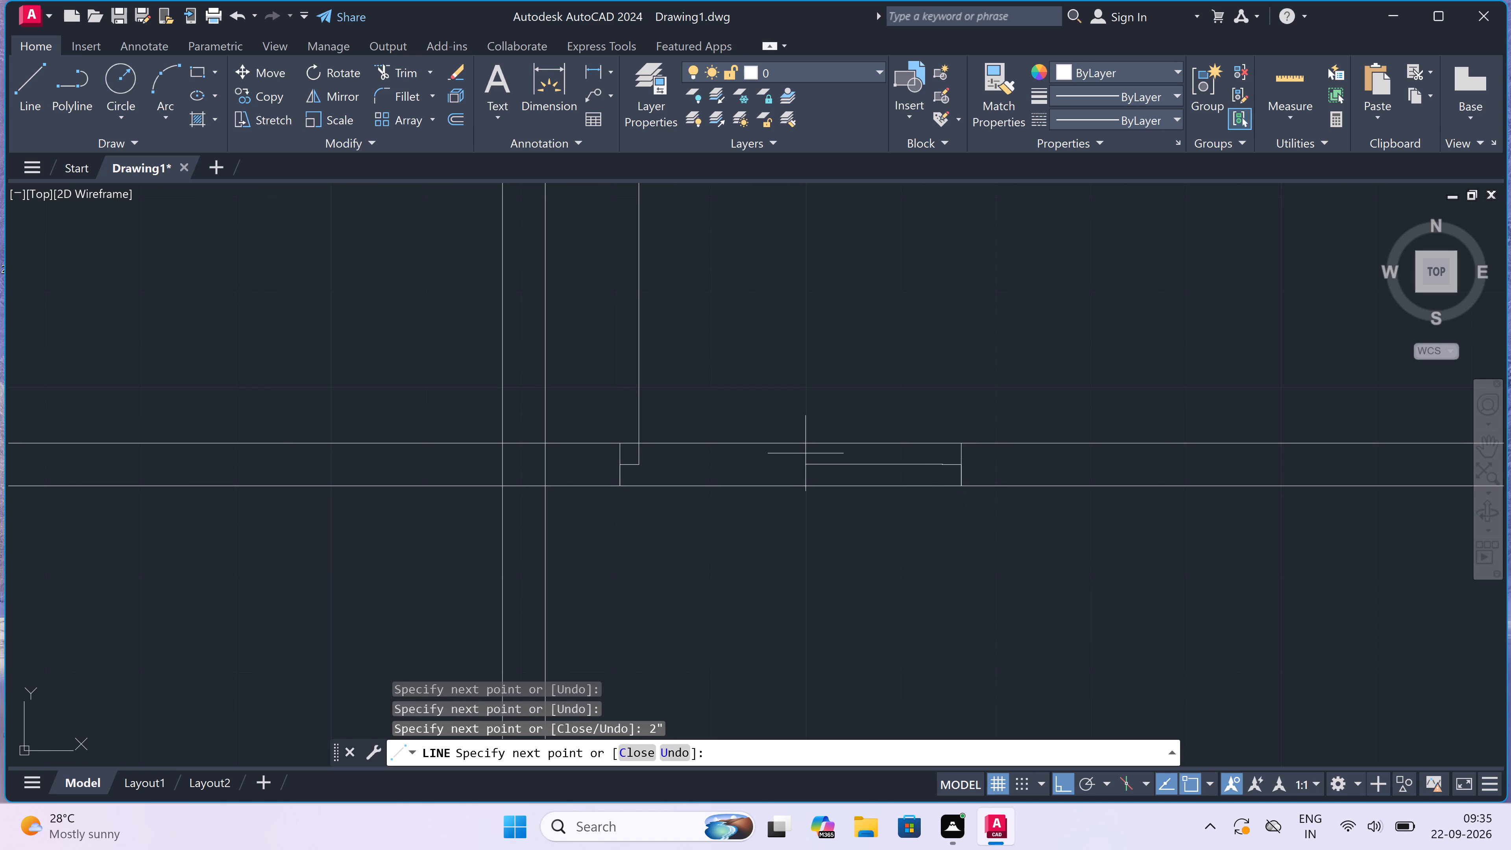
key("Escape")
Draw the door swing with a Start, End, Direction arc from the leaf's top end to the right jamb's stop.
scroll(807, 453, "down", 5)
scroll(802, 392, "up", 2)
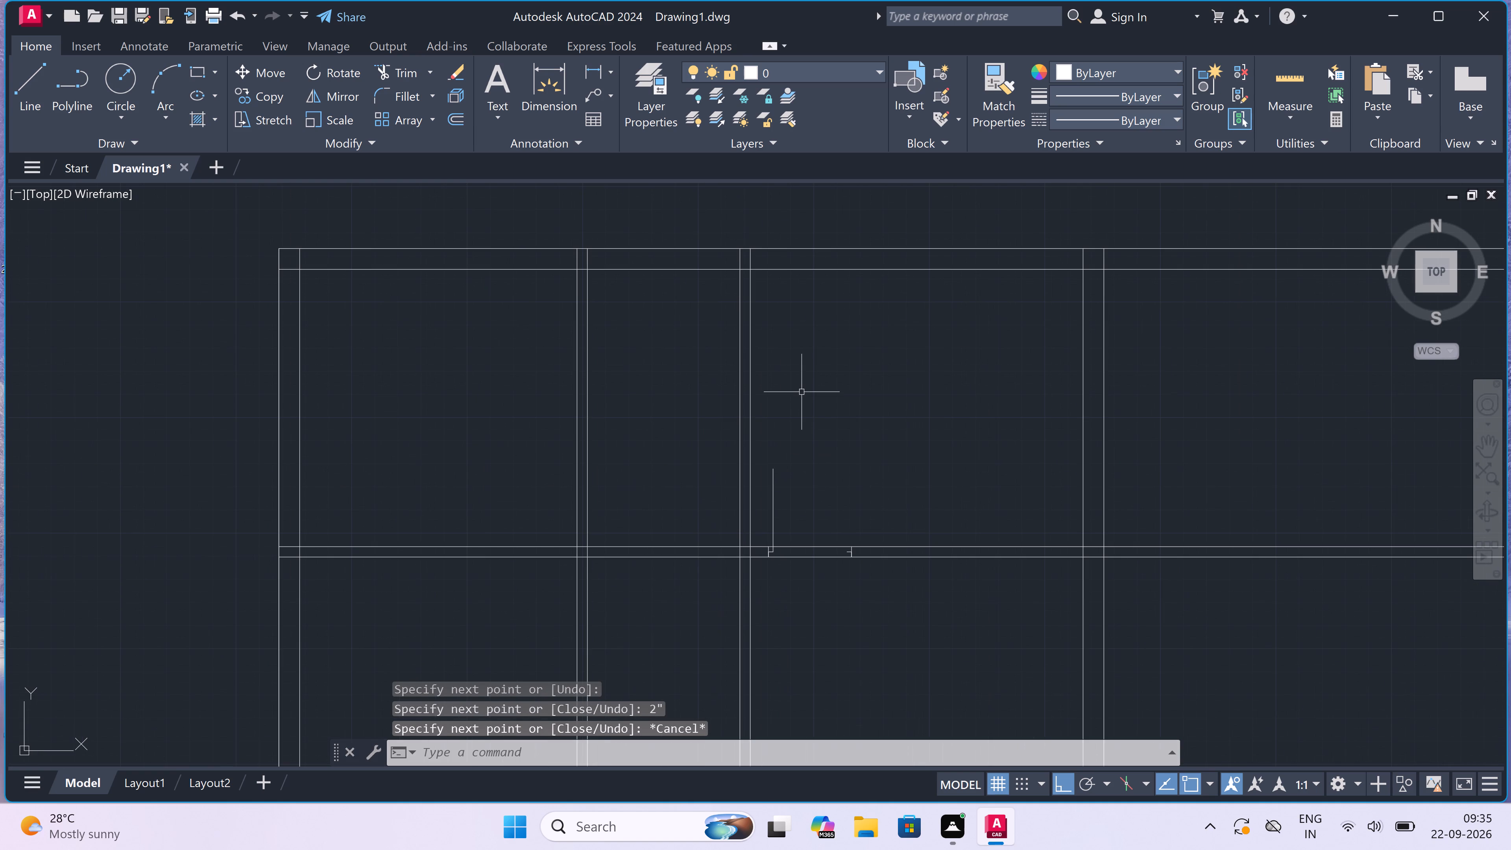
scroll(800, 467, "up", 2)
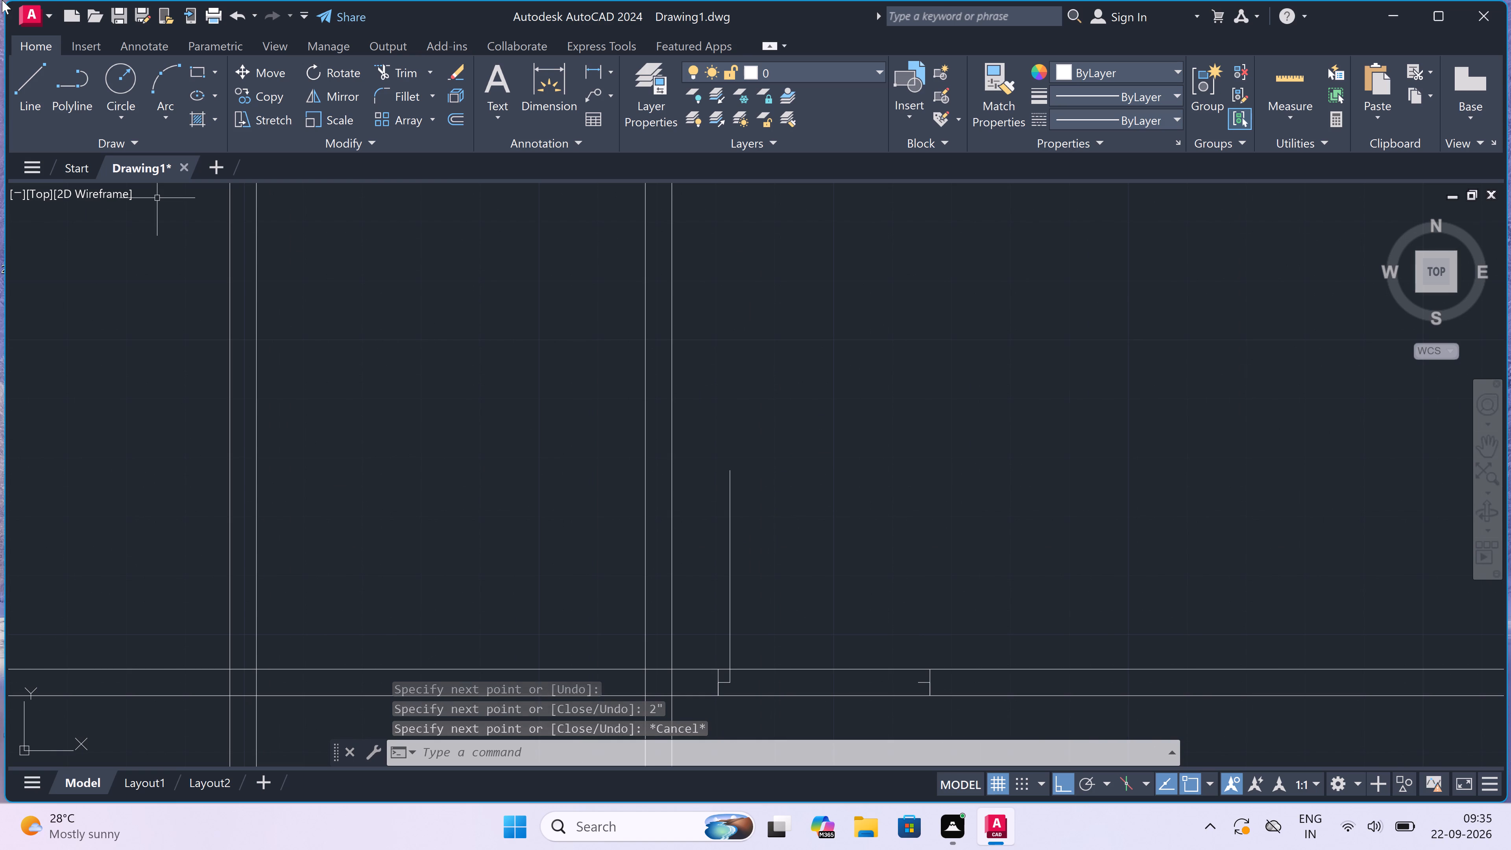
left_click(164, 103)
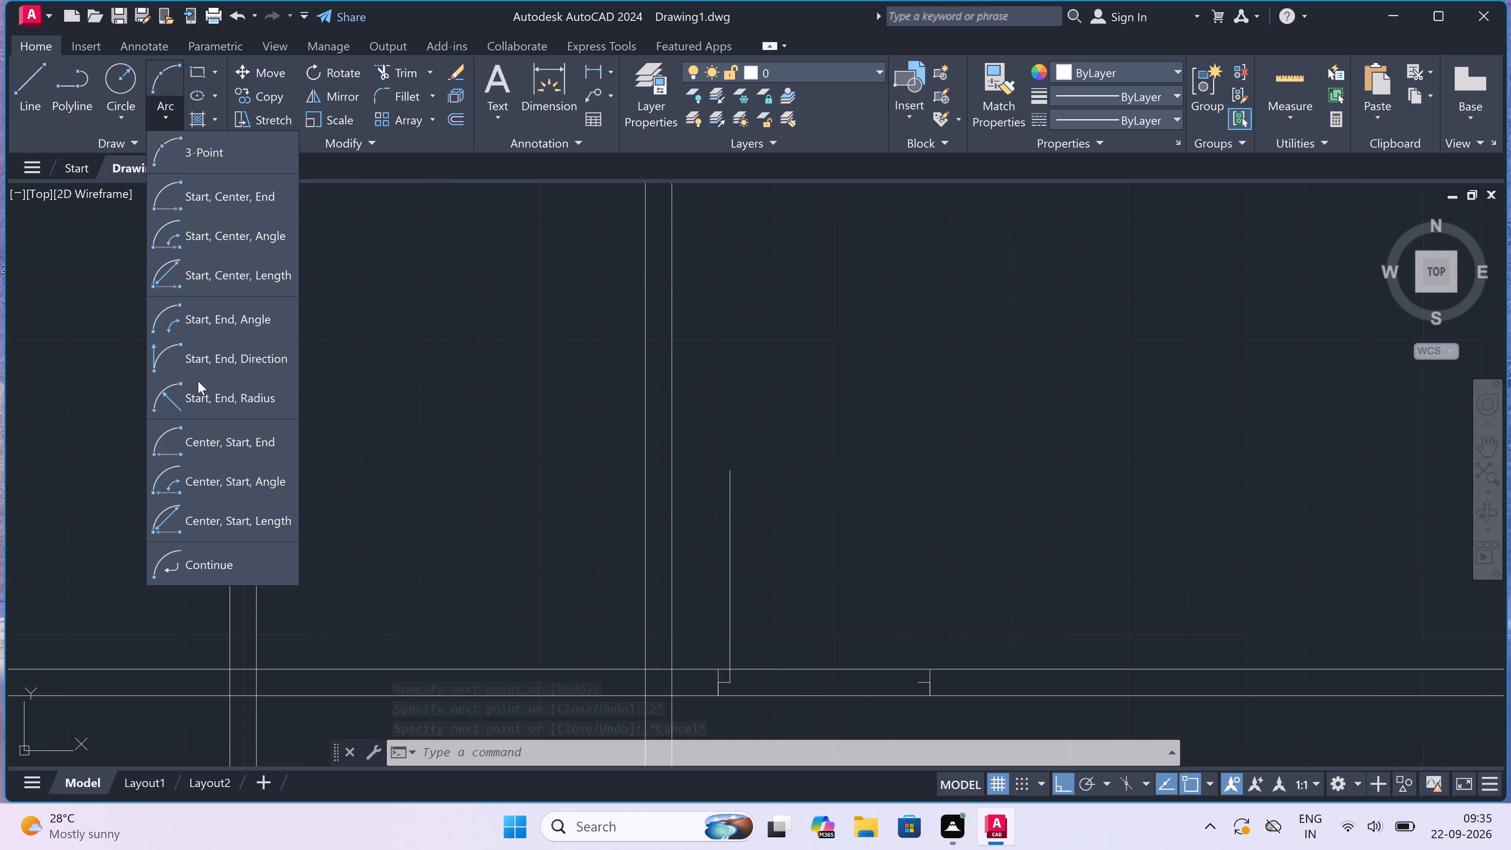
left_click(201, 367)
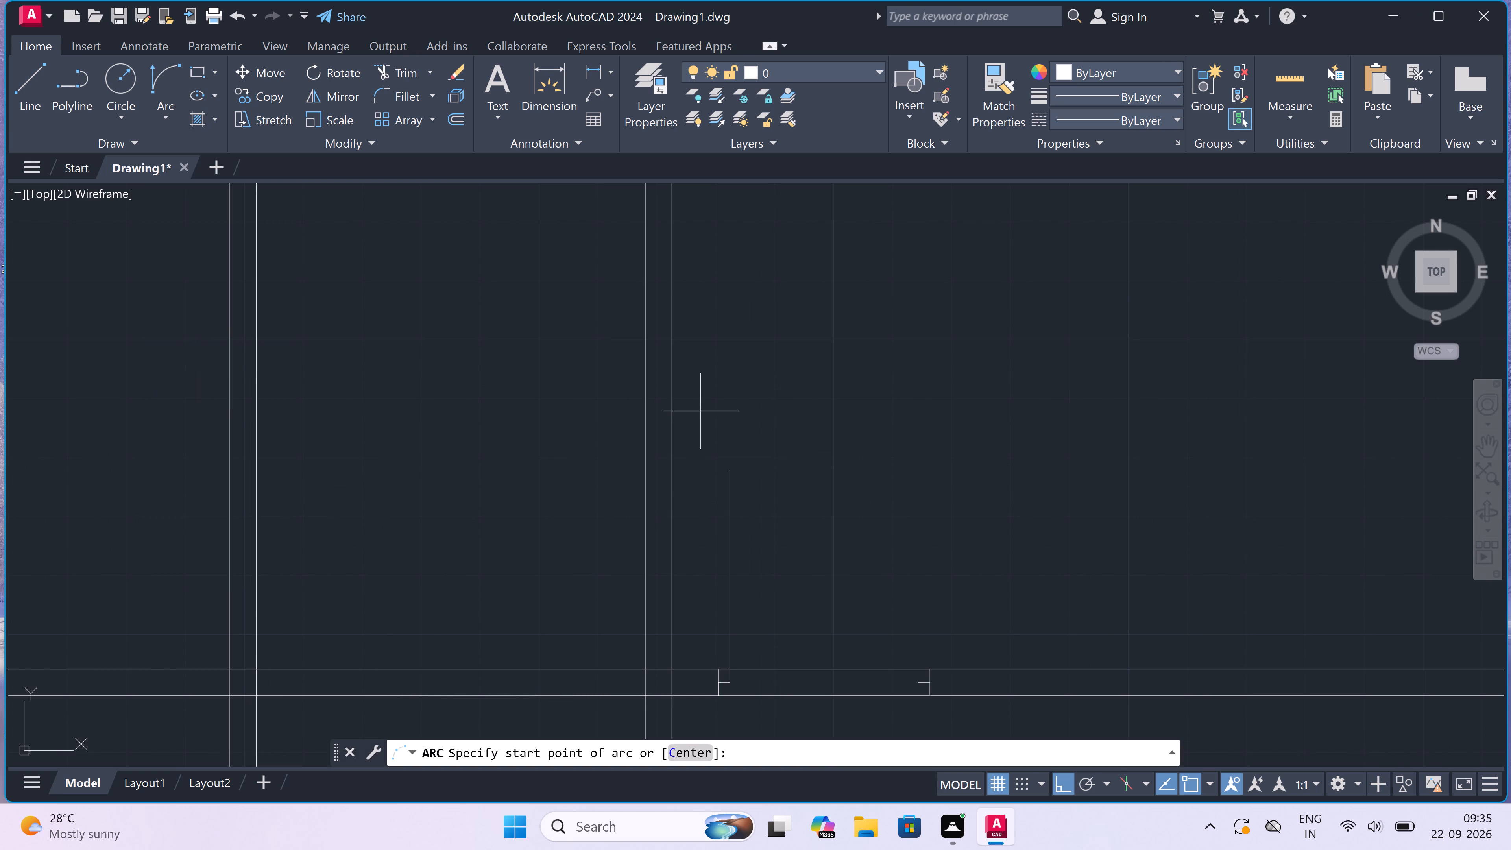
left_click(730, 466)
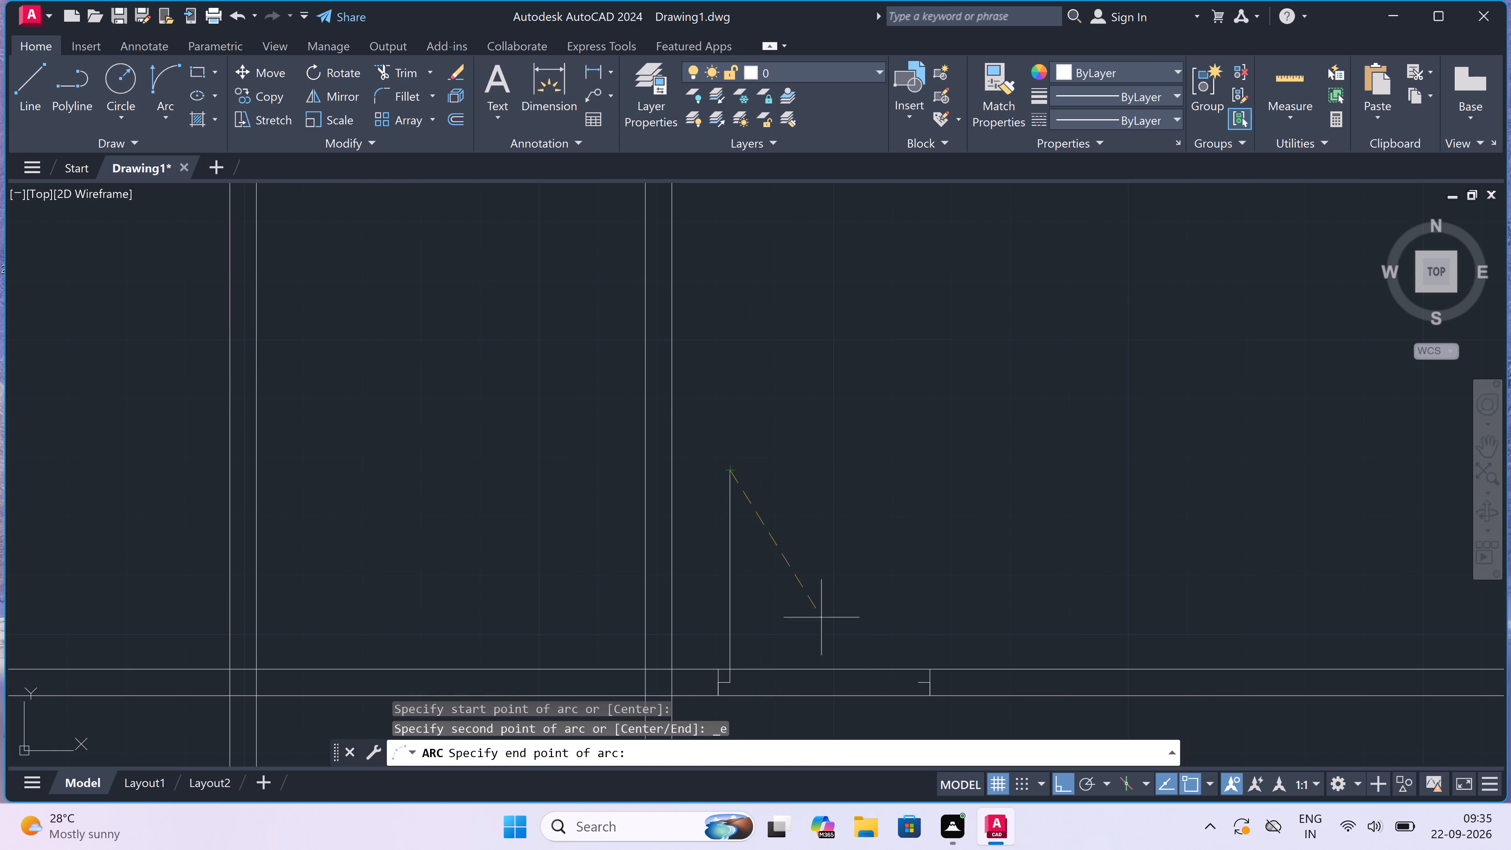
left_click(919, 687)
left_click(970, 406)
scroll(970, 406, "down", 3)
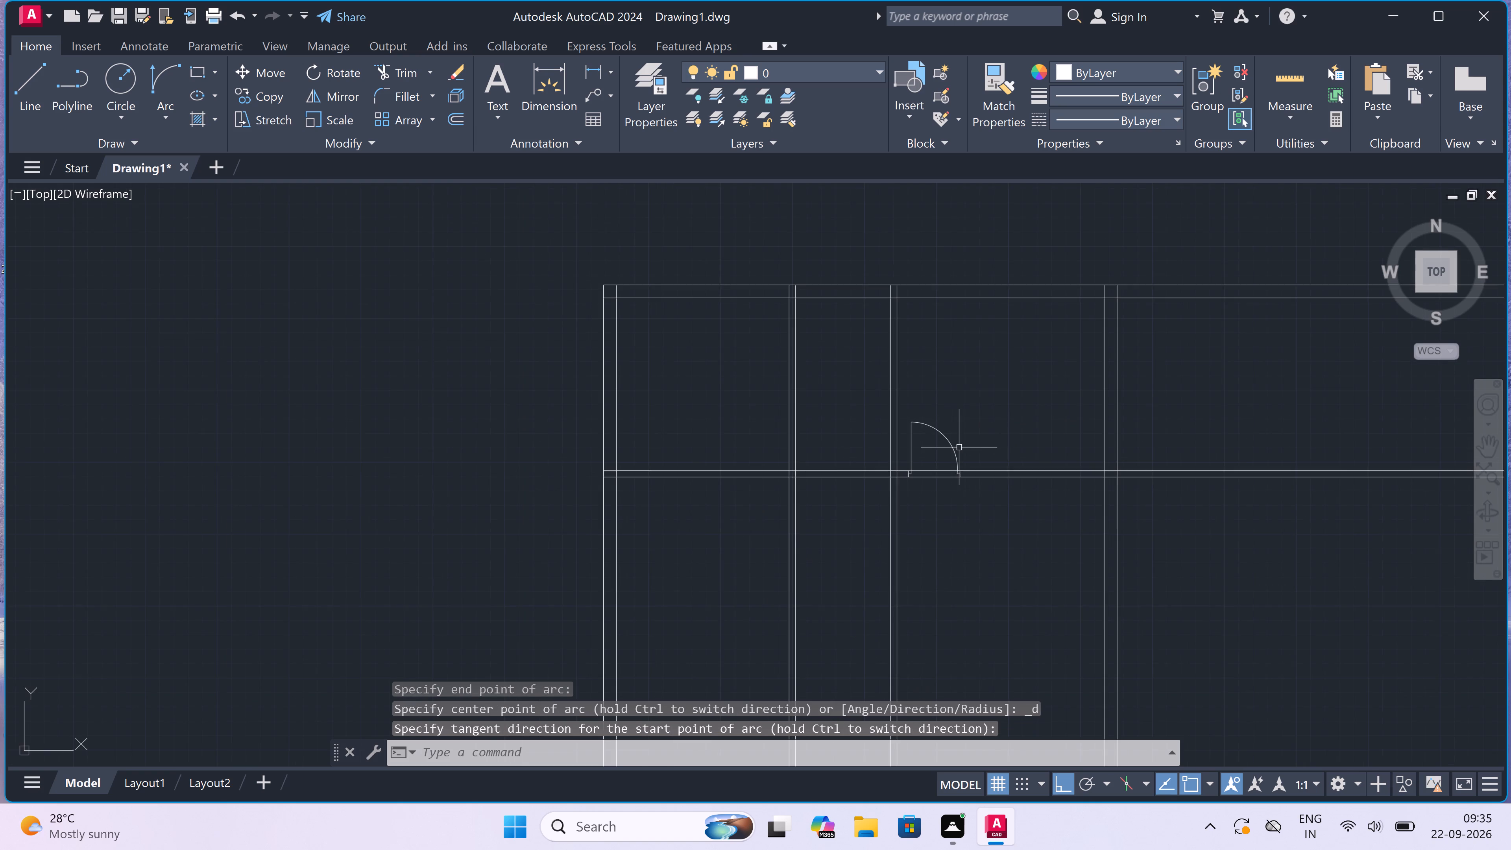
Trim both horizontal partition lines between the door jambs to open the doorway.
scroll(959, 449, "up", 3)
type("tr")
key("space")
left_click(846, 535)
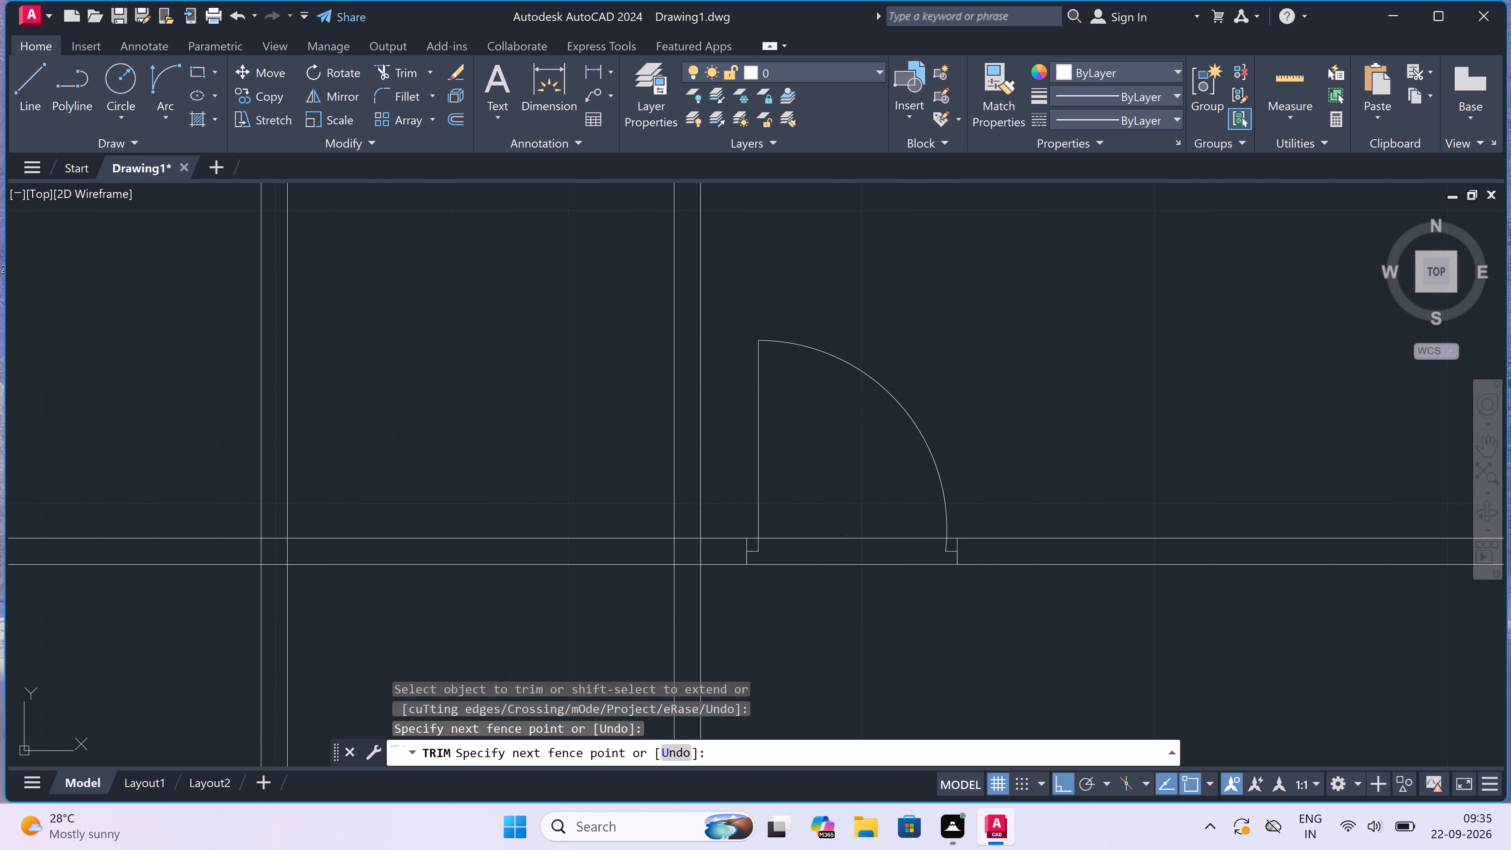
left_click(829, 634)
scroll(813, 604, "down", 1)
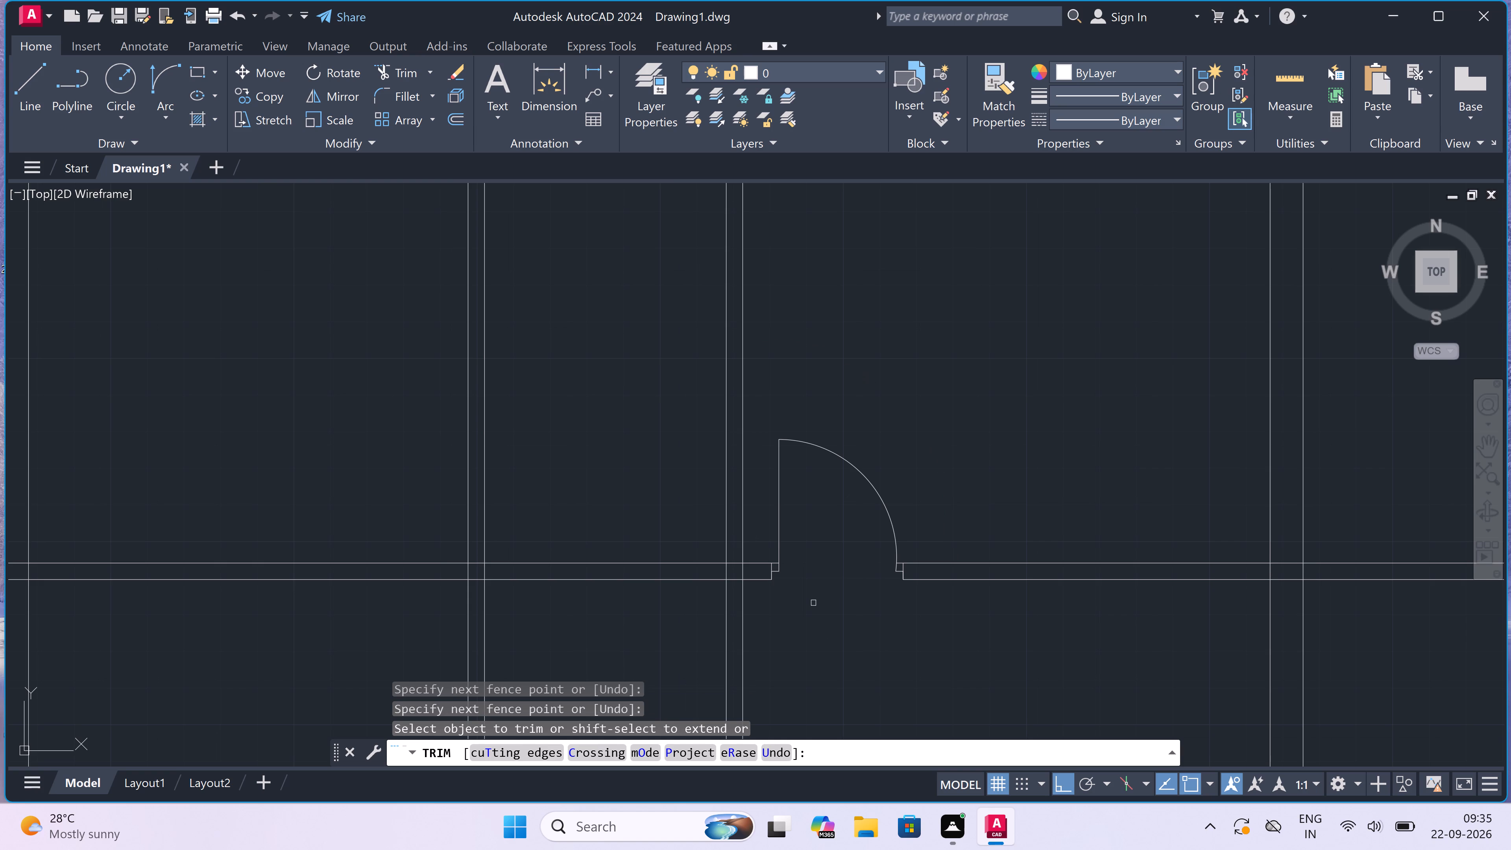
Trim the lines where the horizontal partition meets the third room's right-hand 9" wall so the partition opens into the wall.
scroll(813, 603, "down", 1)
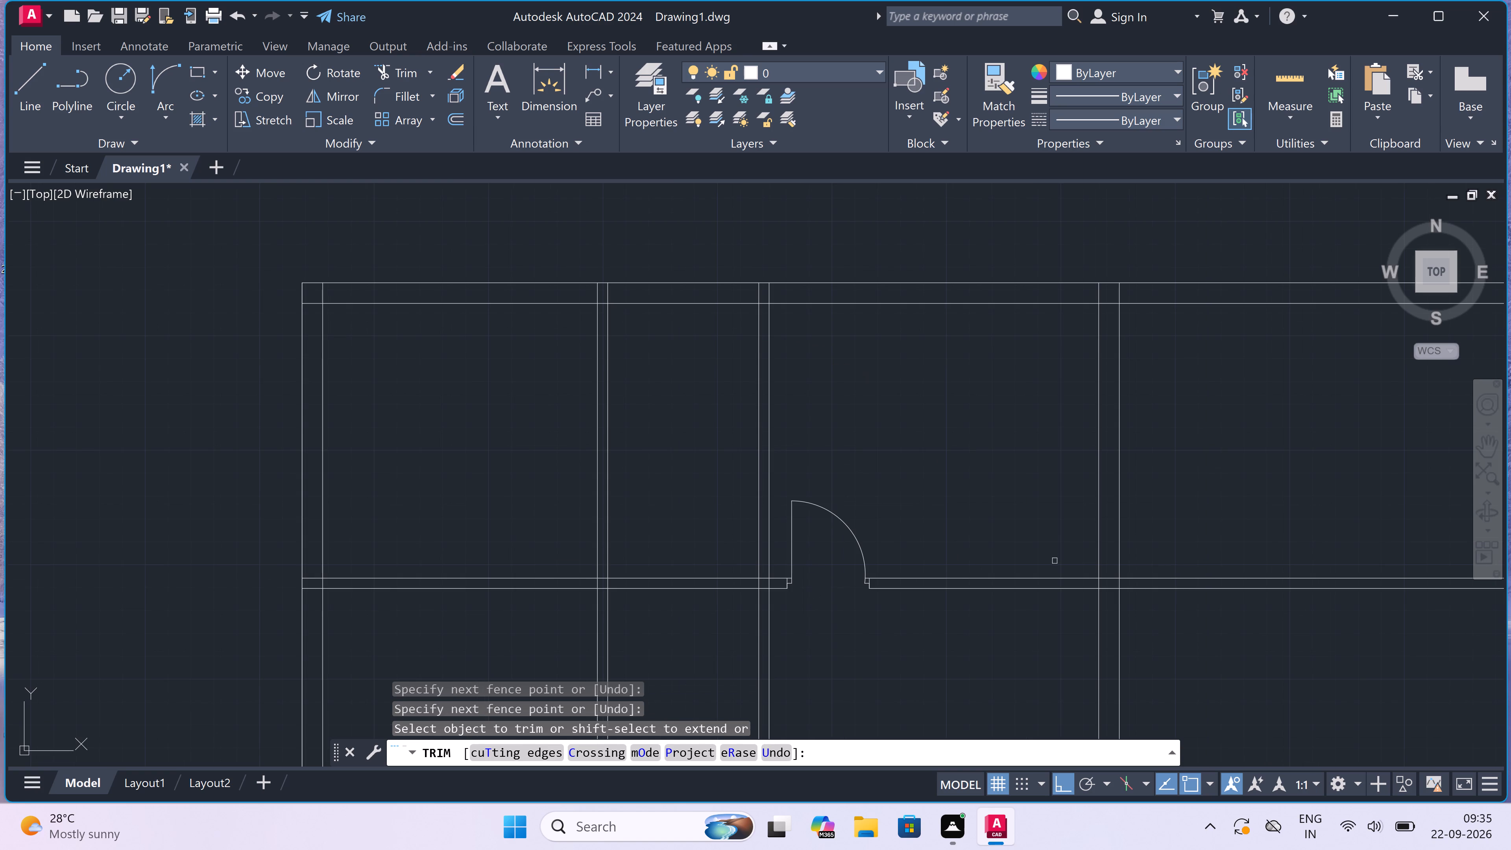
scroll(1088, 586, "up", 2)
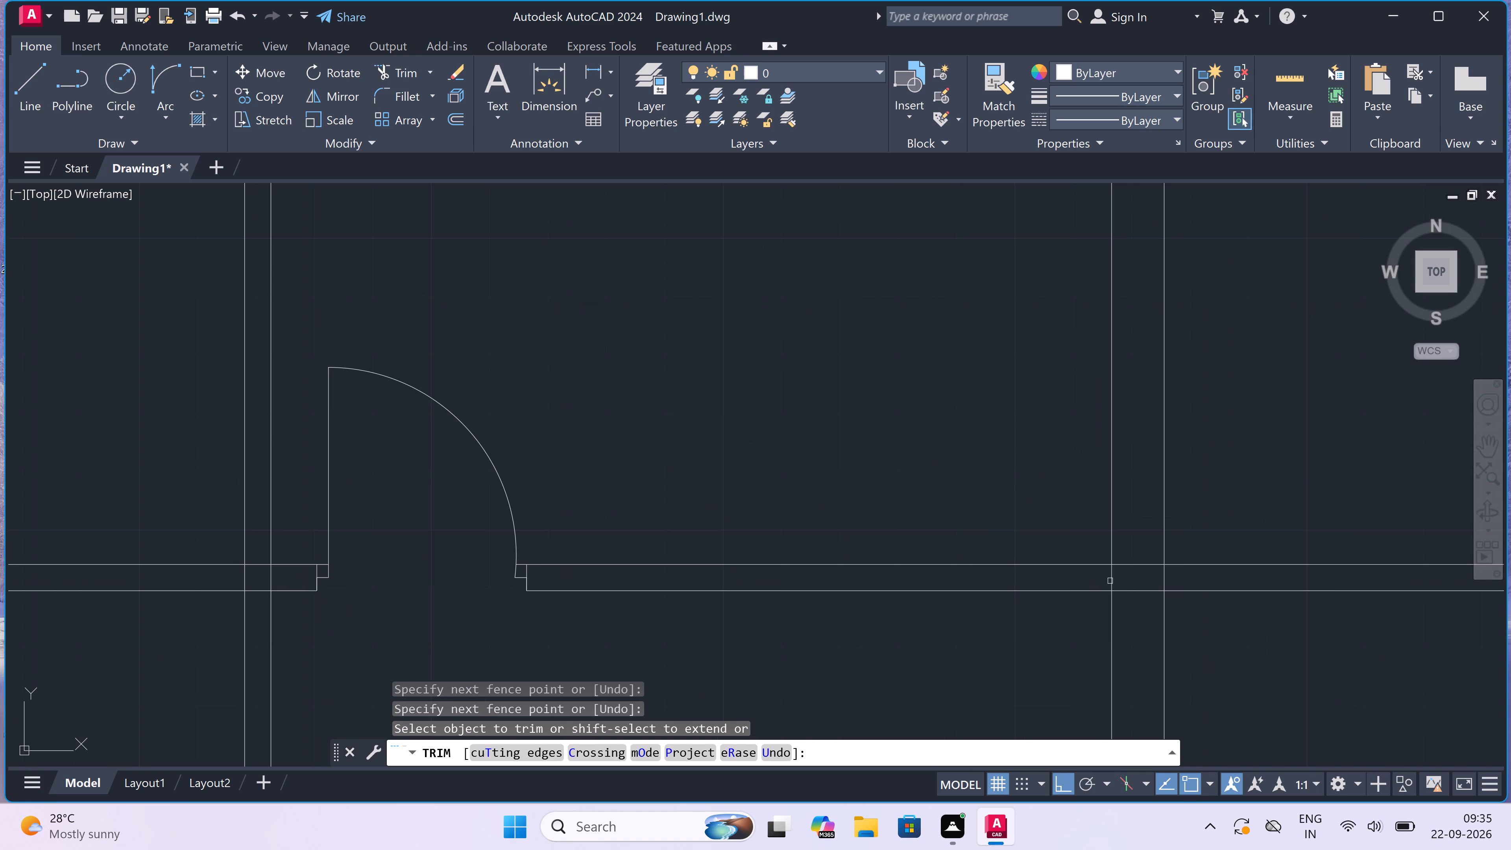
left_click(1140, 592)
left_click_drag(1123, 565, 1123, 562)
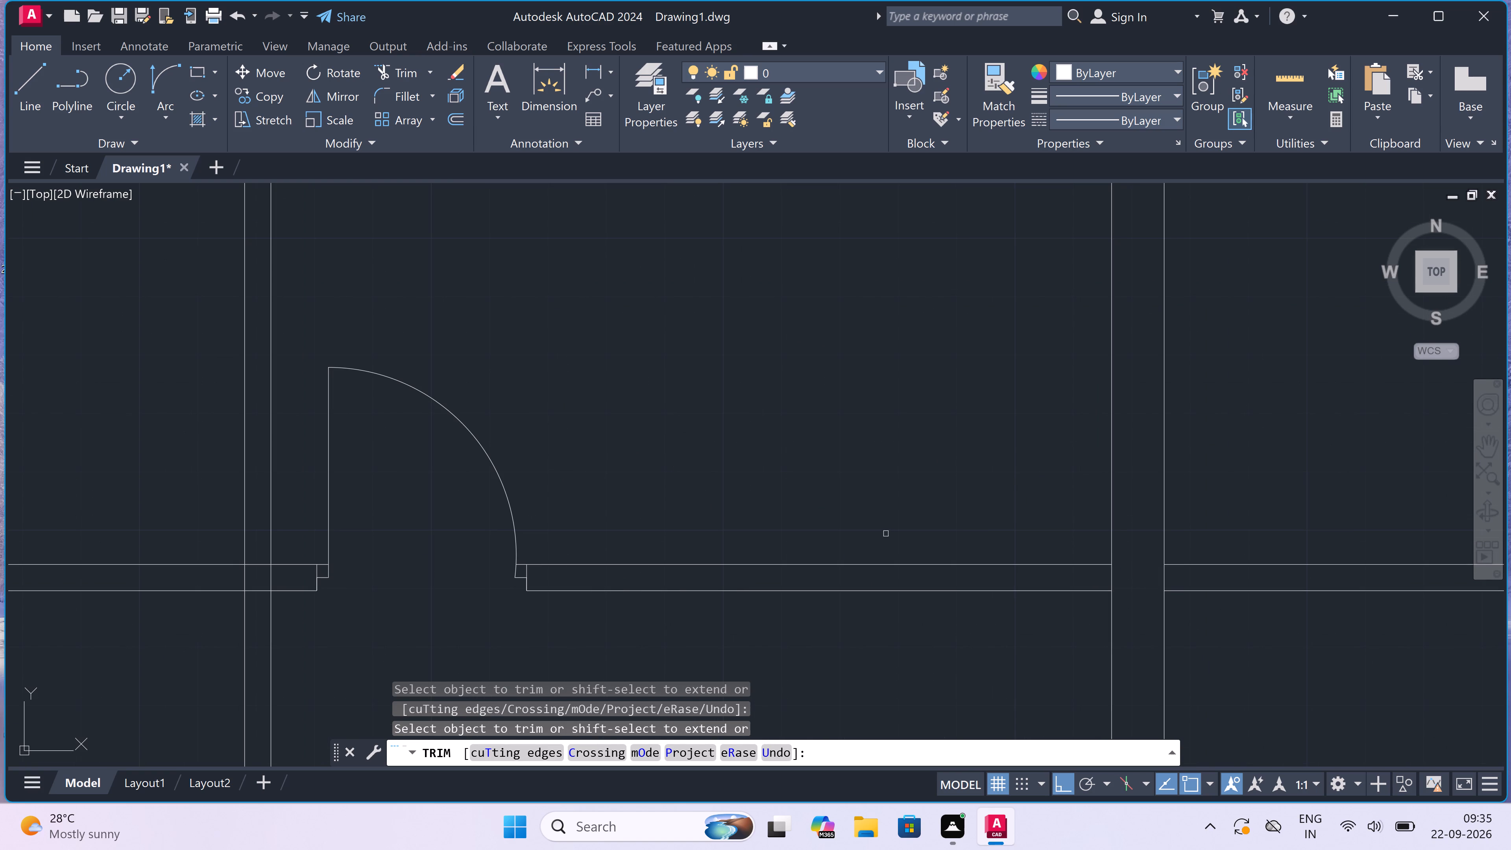
scroll(1120, 573, "up", 3)
left_click(1120, 573)
left_click(990, 604)
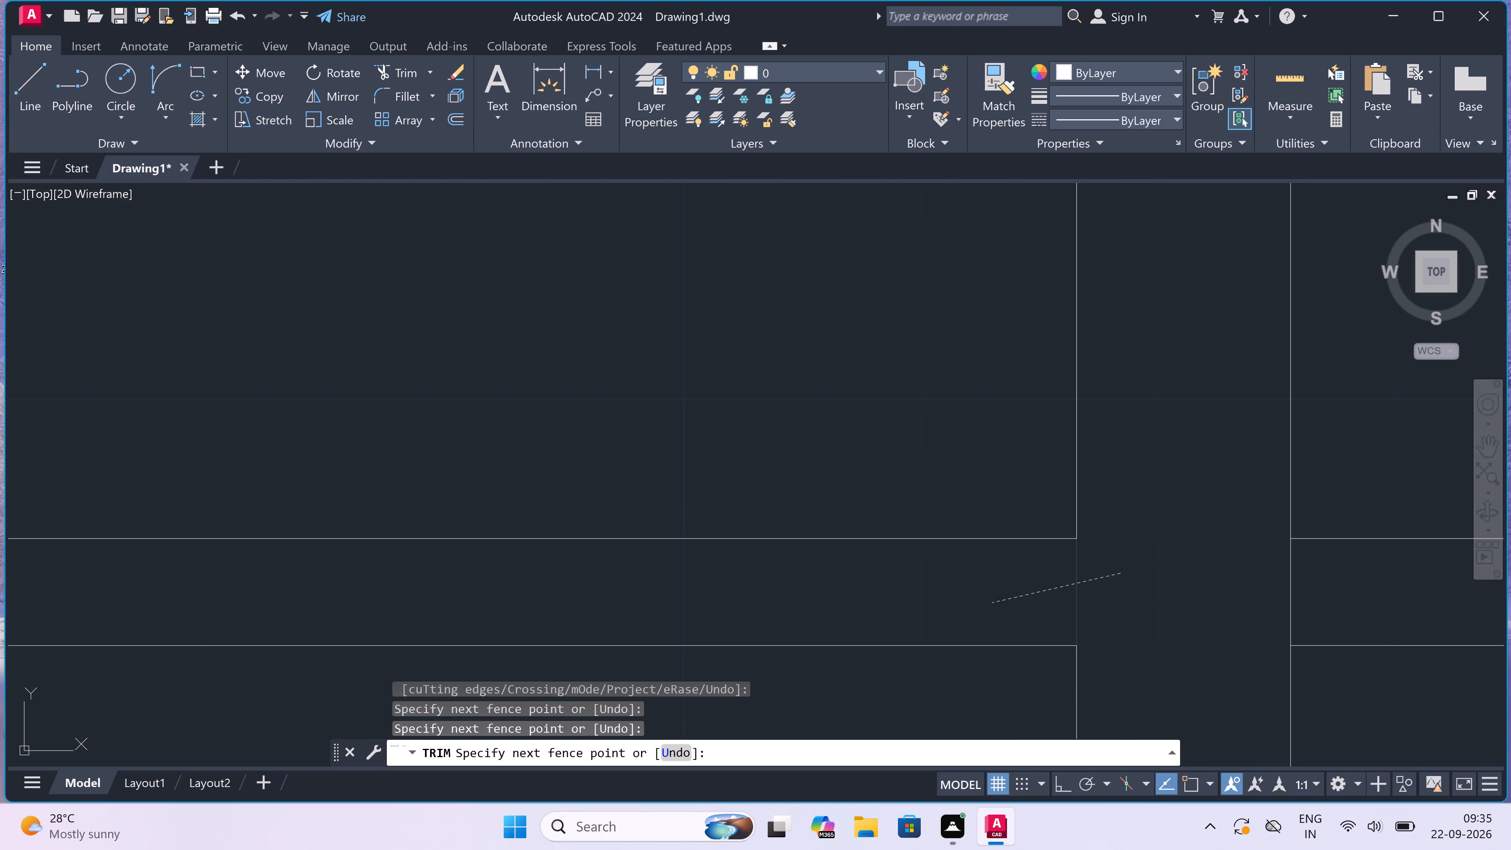
Trim the third room's right-hand wall junction with the top outer wall, removing the inner face lines inside the wall thickness.
scroll(990, 604, "down", 6)
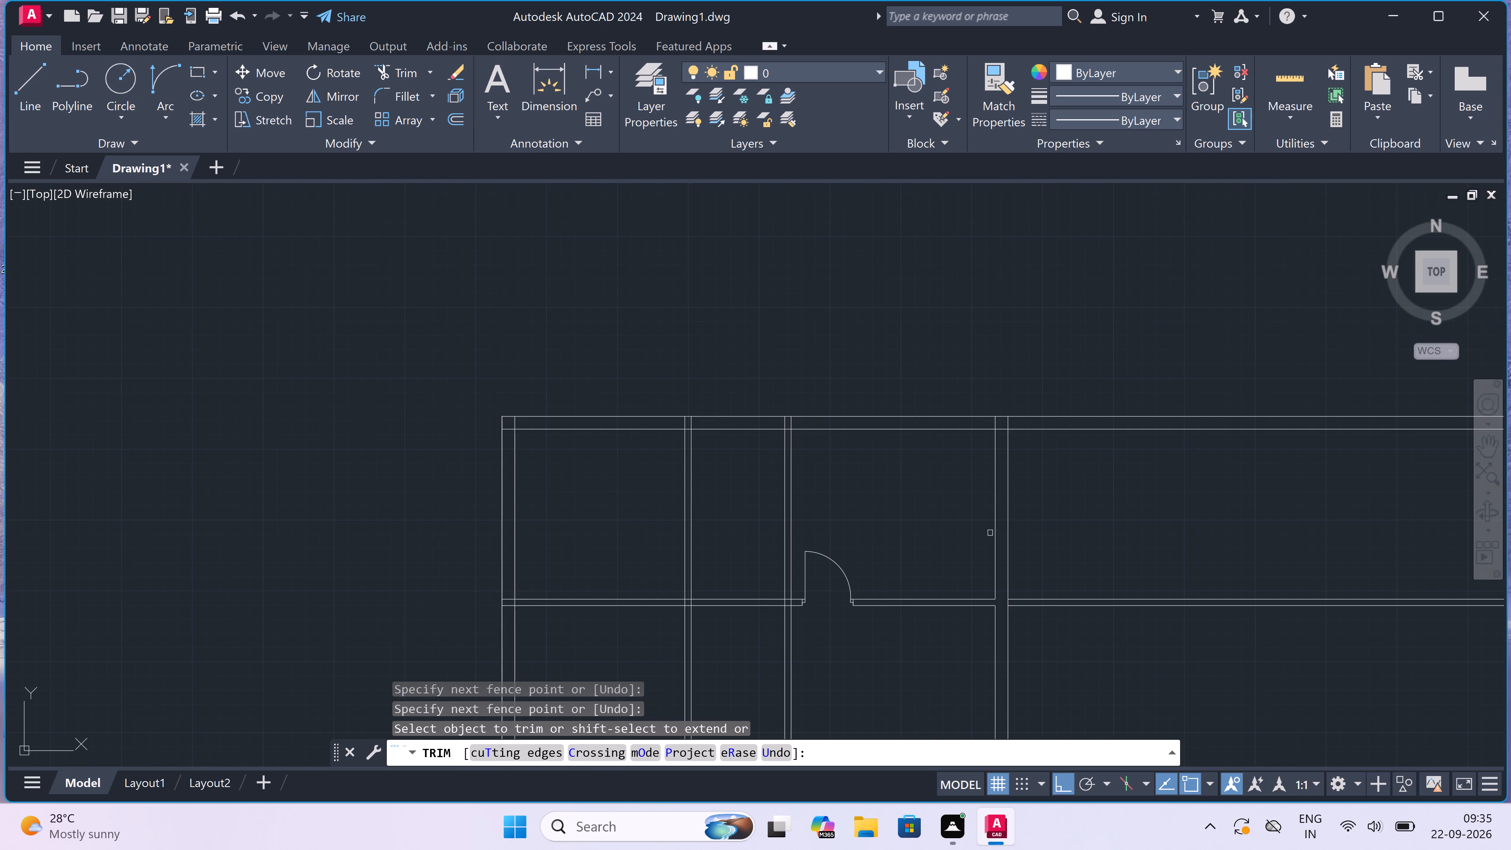
scroll(993, 417, "up", 4)
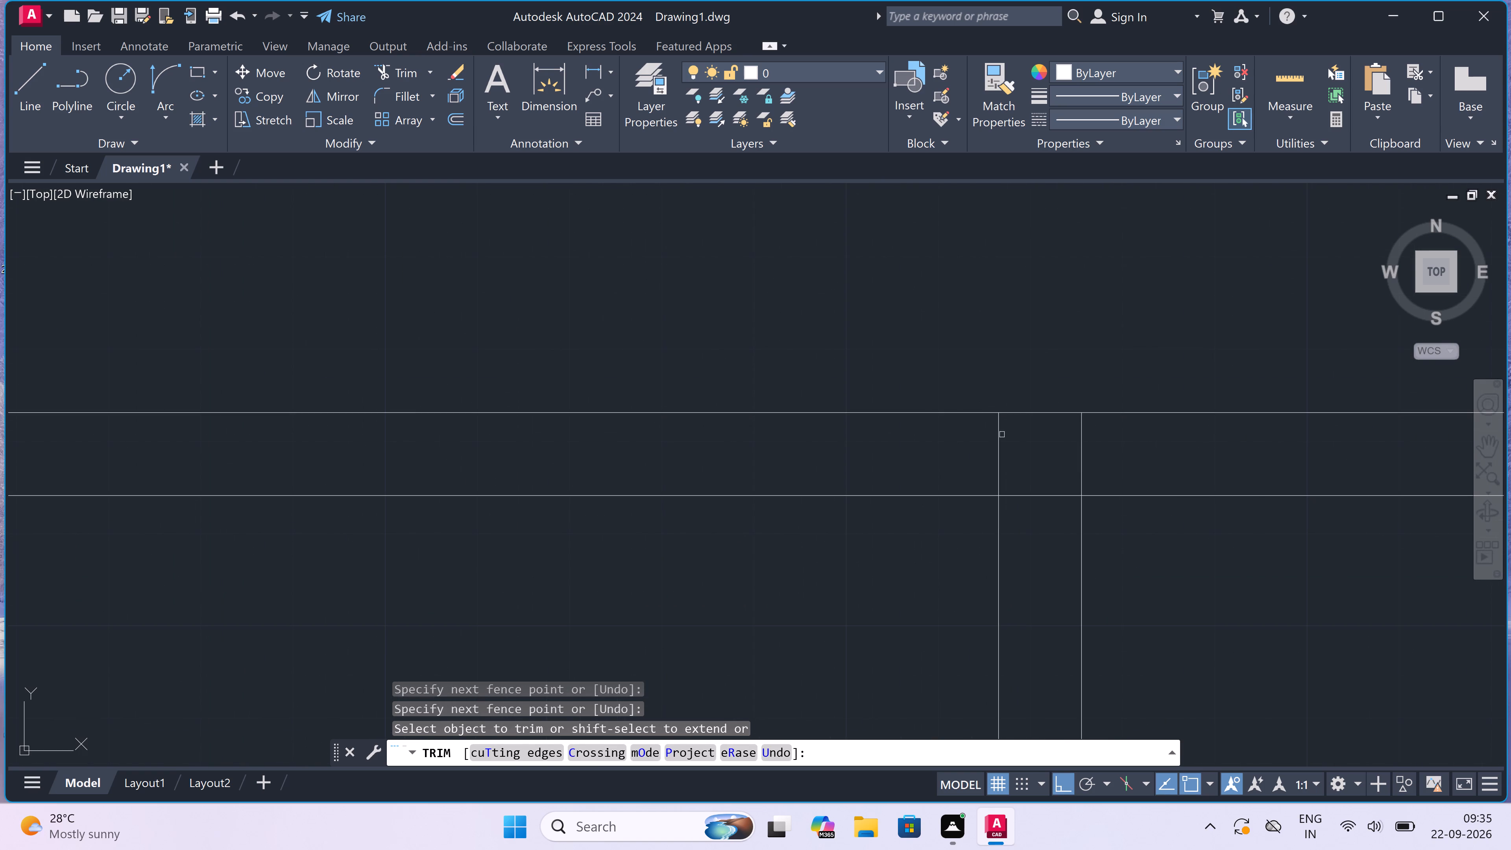
left_click(1002, 434)
left_click(979, 451)
left_click(1069, 484)
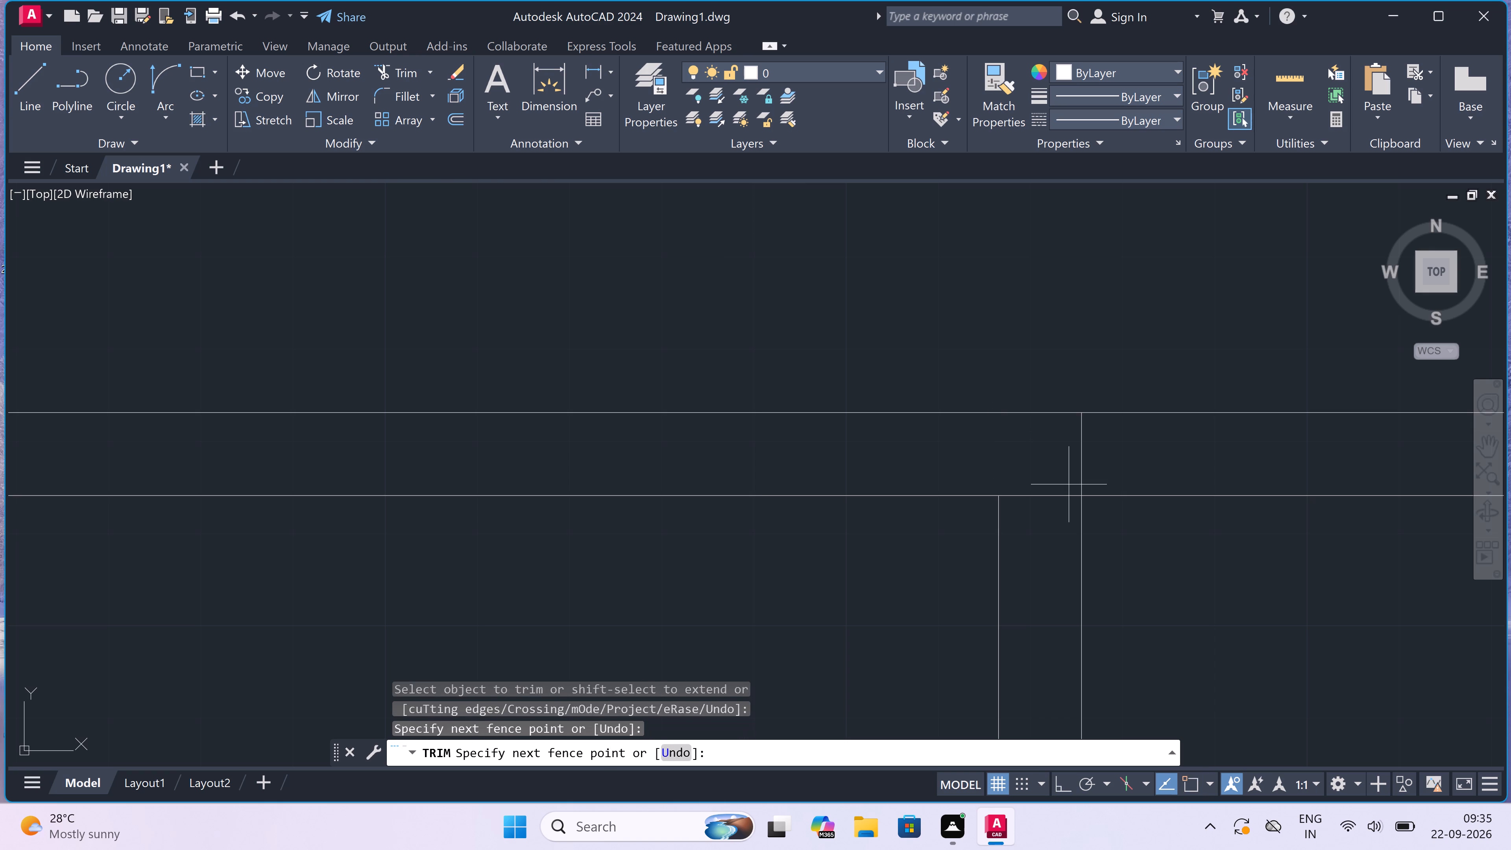
left_click(1054, 551)
Trim the second vertical partition's junction with the top outer wall, clearing its lines and the inner wall face between them.
scroll(976, 460, "down", 4)
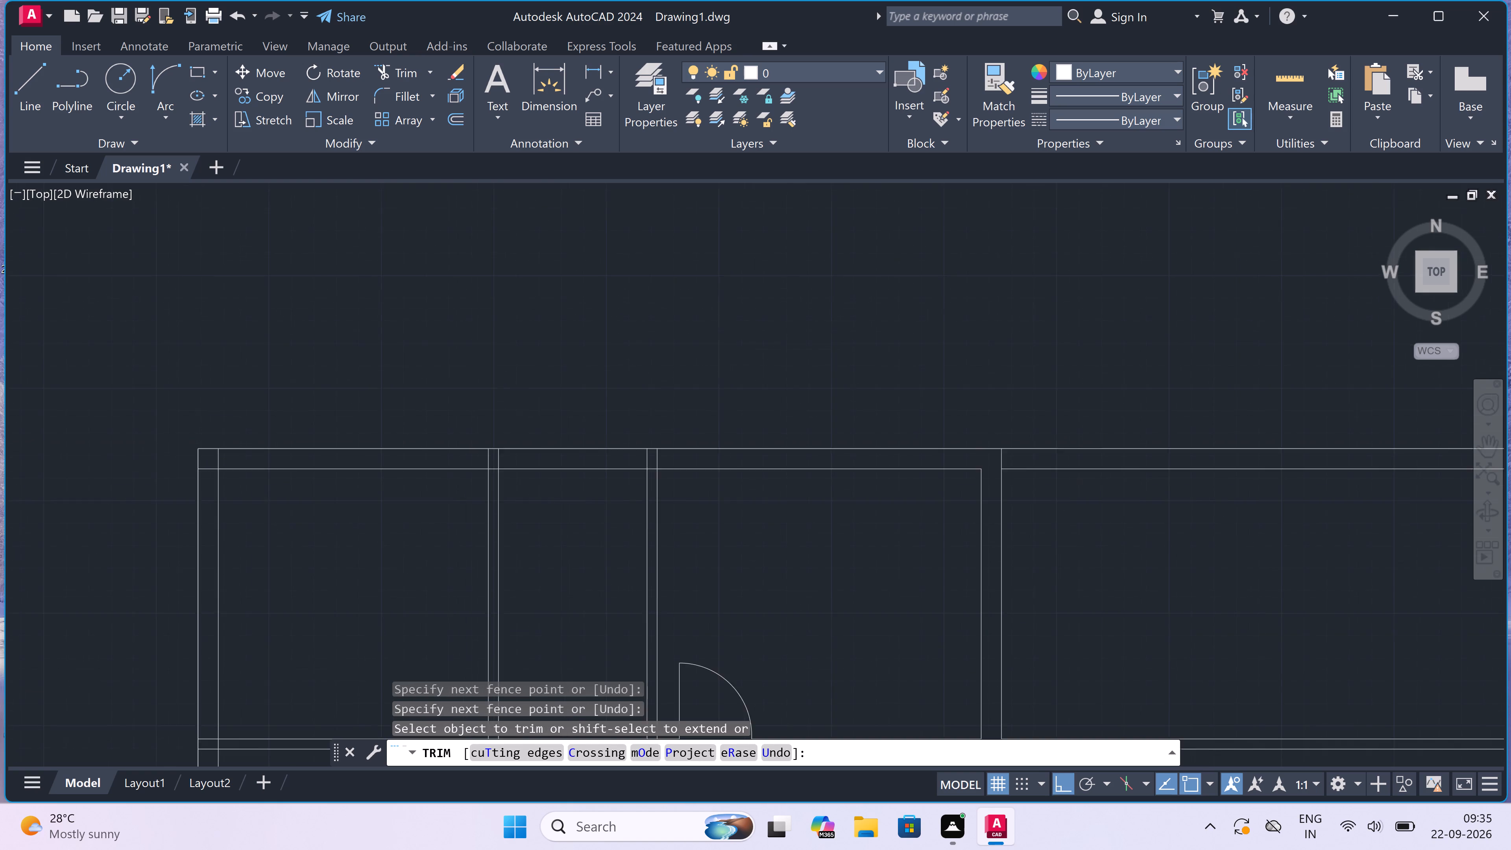
scroll(976, 458, "down", 1)
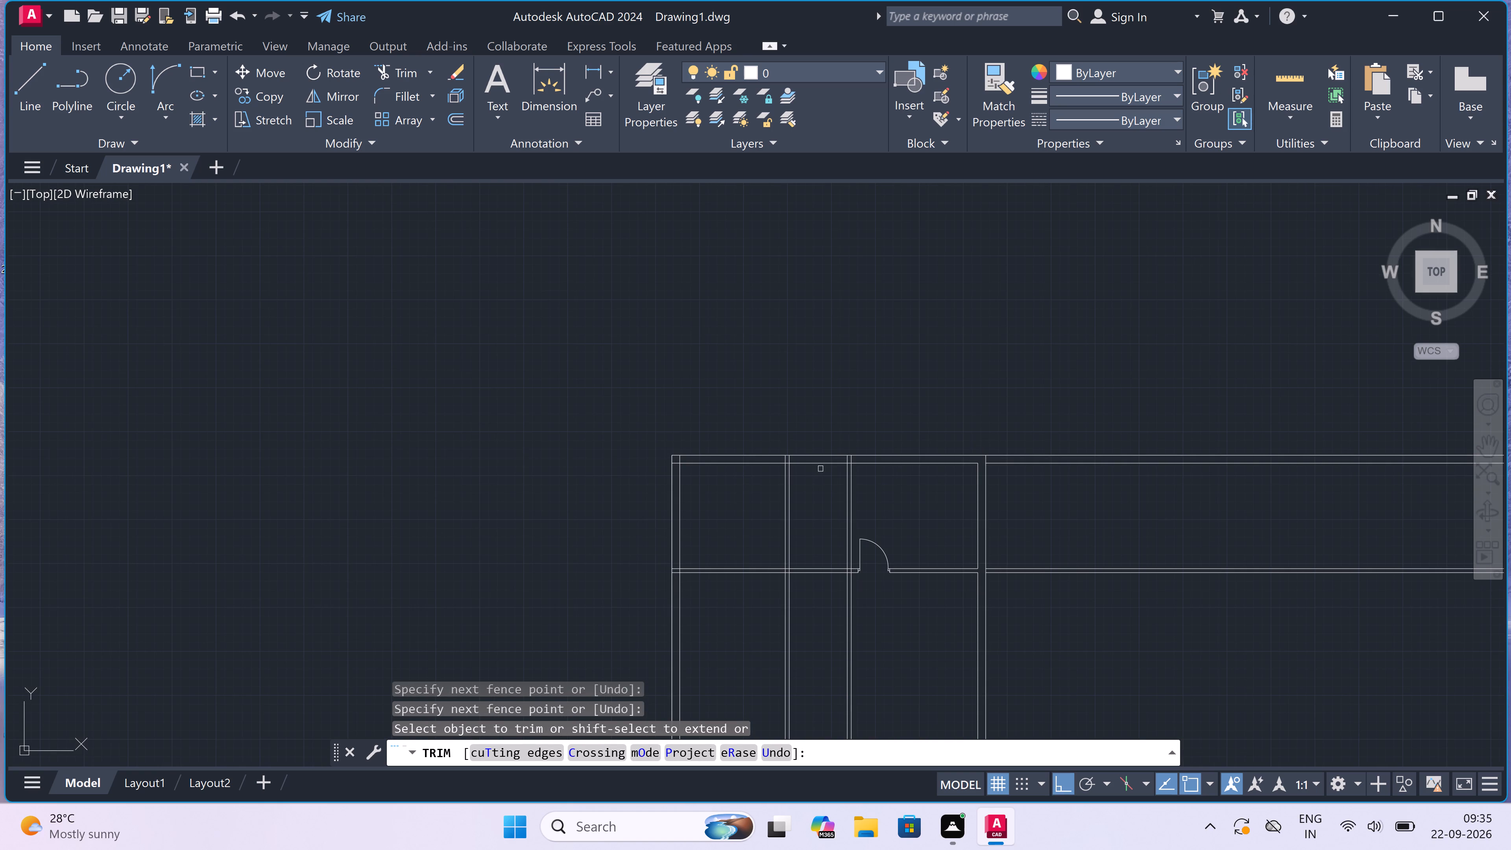
scroll(827, 462, "up", 3)
scroll(894, 451, "up", 1)
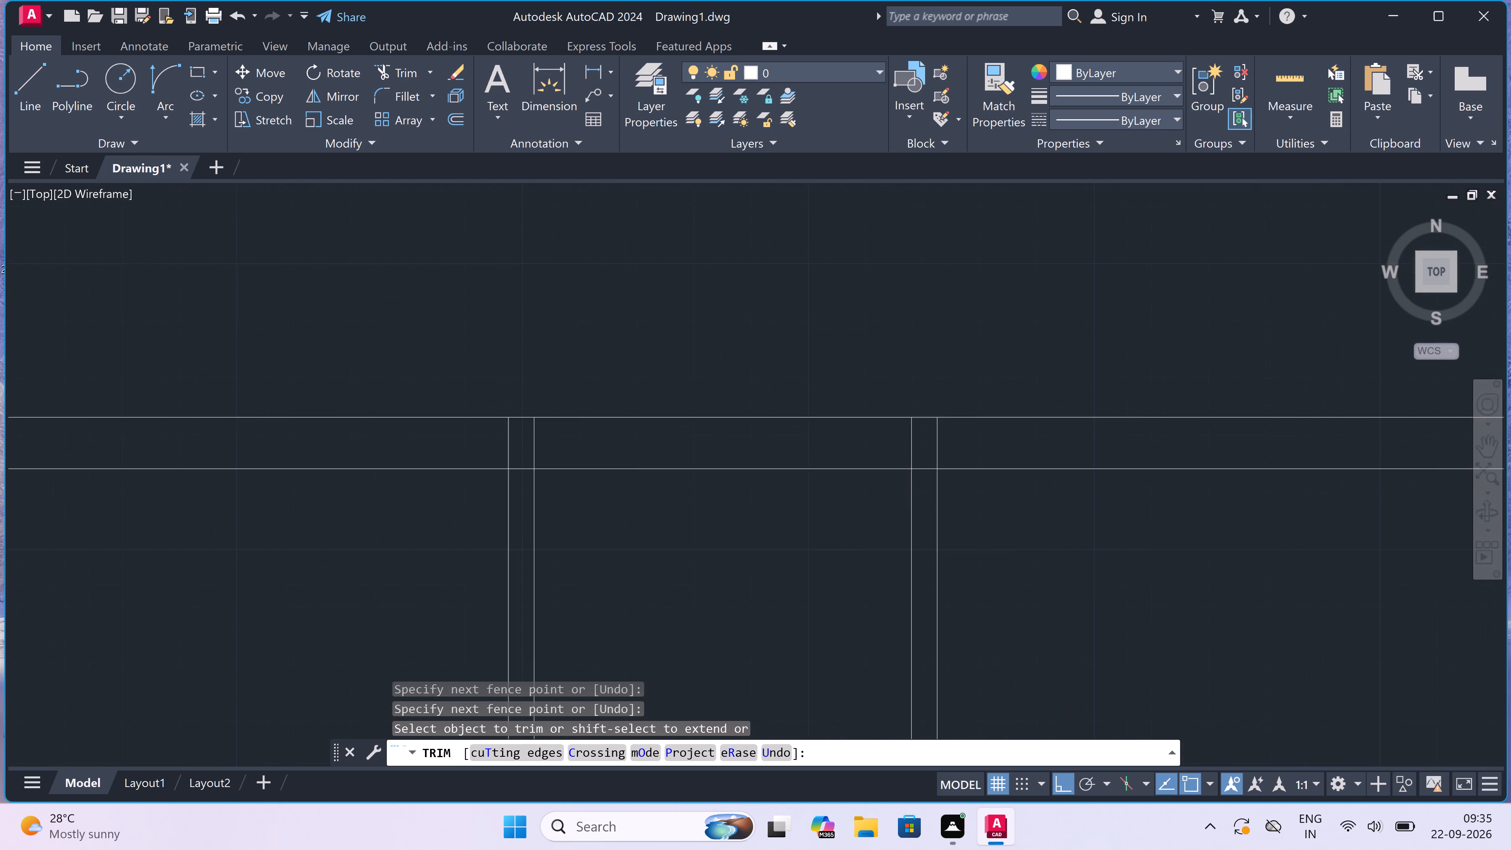
scroll(894, 451, "up", 2)
left_click(894, 448)
left_click(1075, 422)
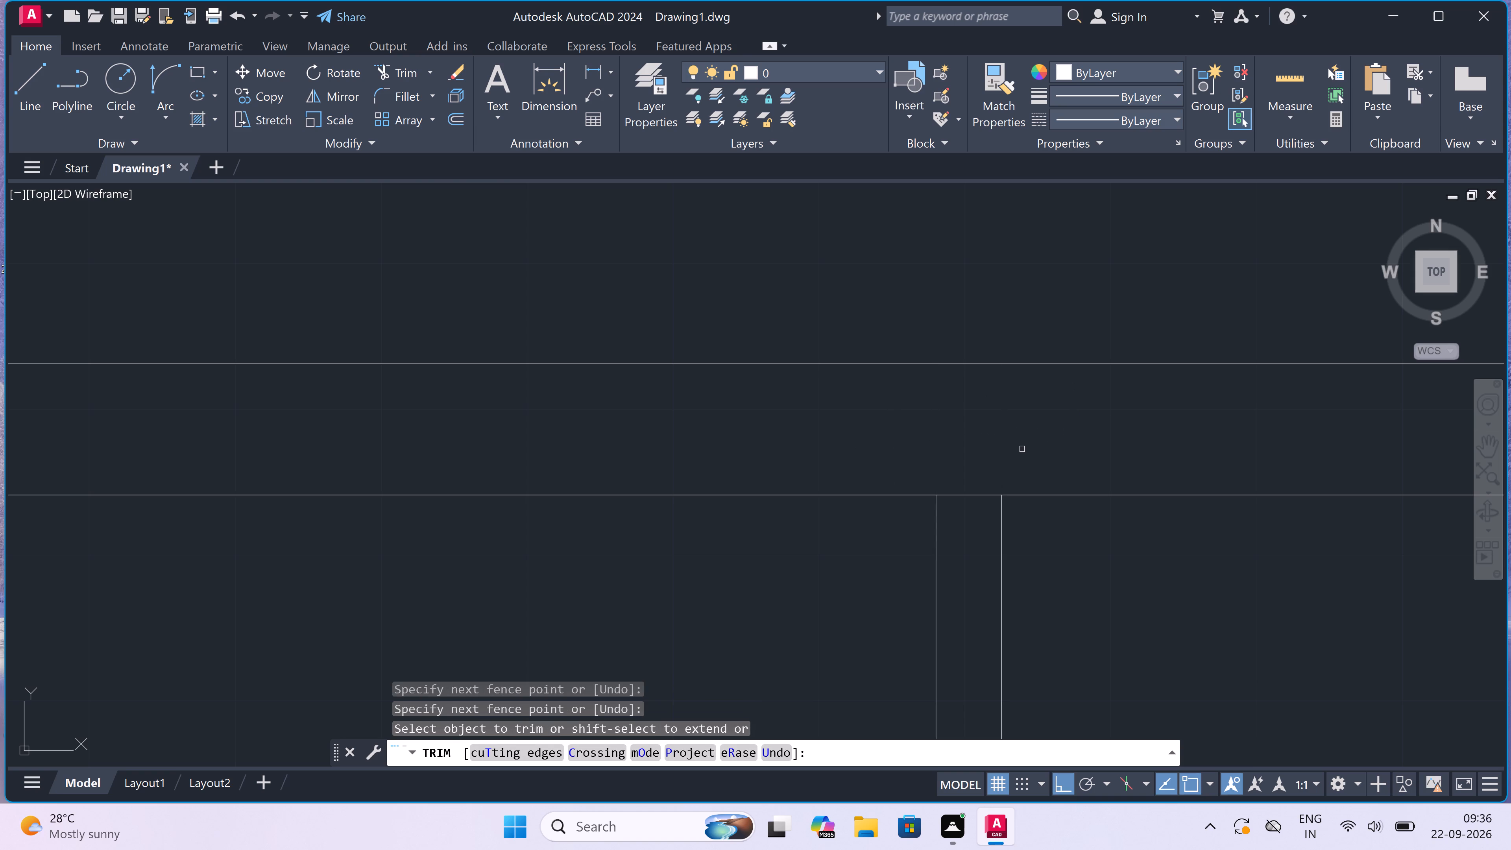
left_click(994, 458)
left_click(990, 515)
Trim the first vertical partition's junction with the top outer wall, clearing its lines inside the wall and the inner wall face between them.
scroll(979, 455, "down", 5)
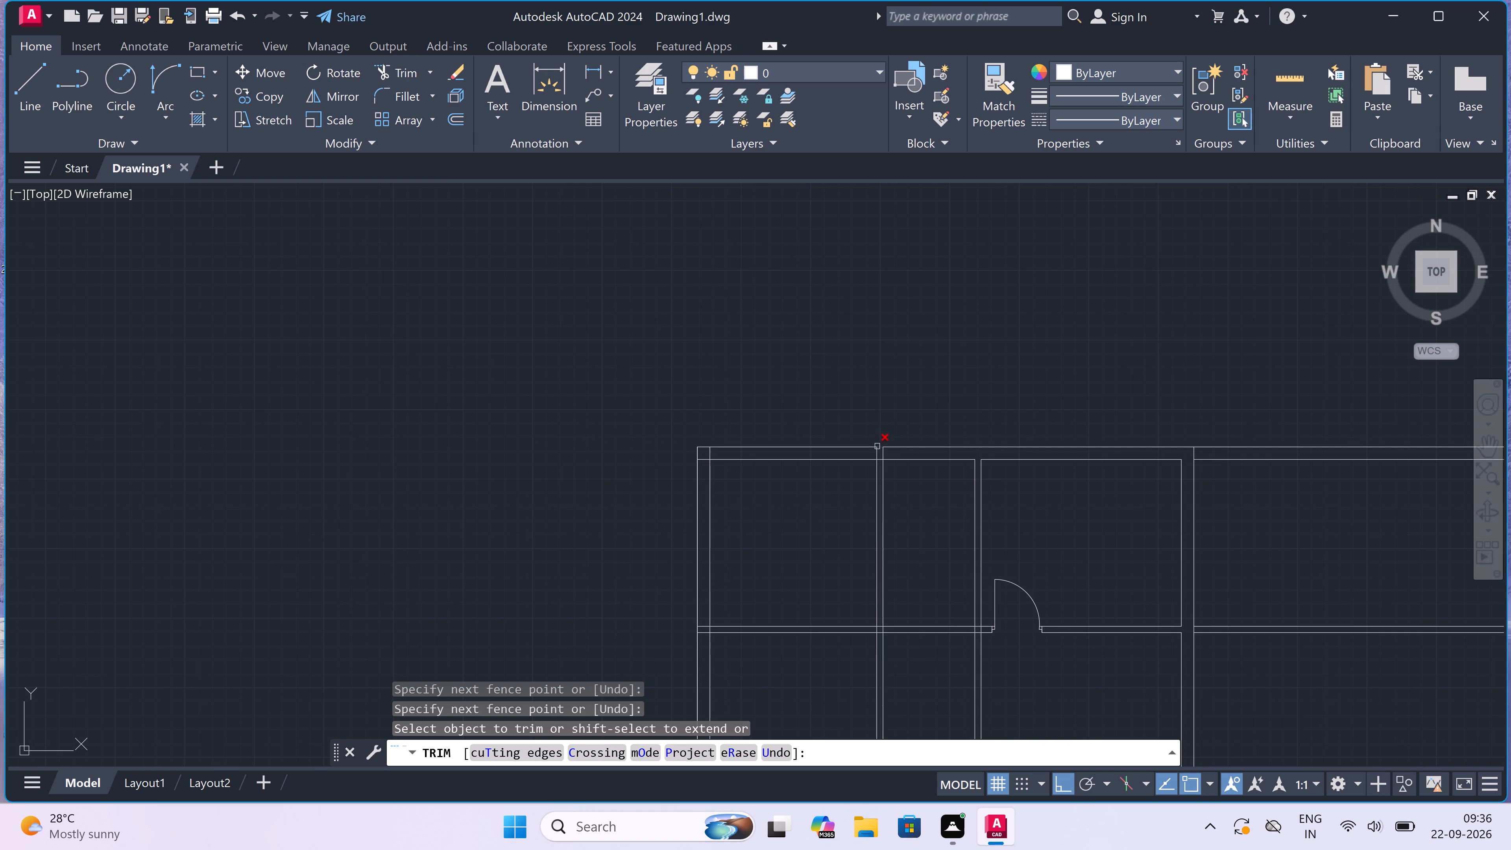
scroll(877, 446, "up", 4)
left_click(853, 486)
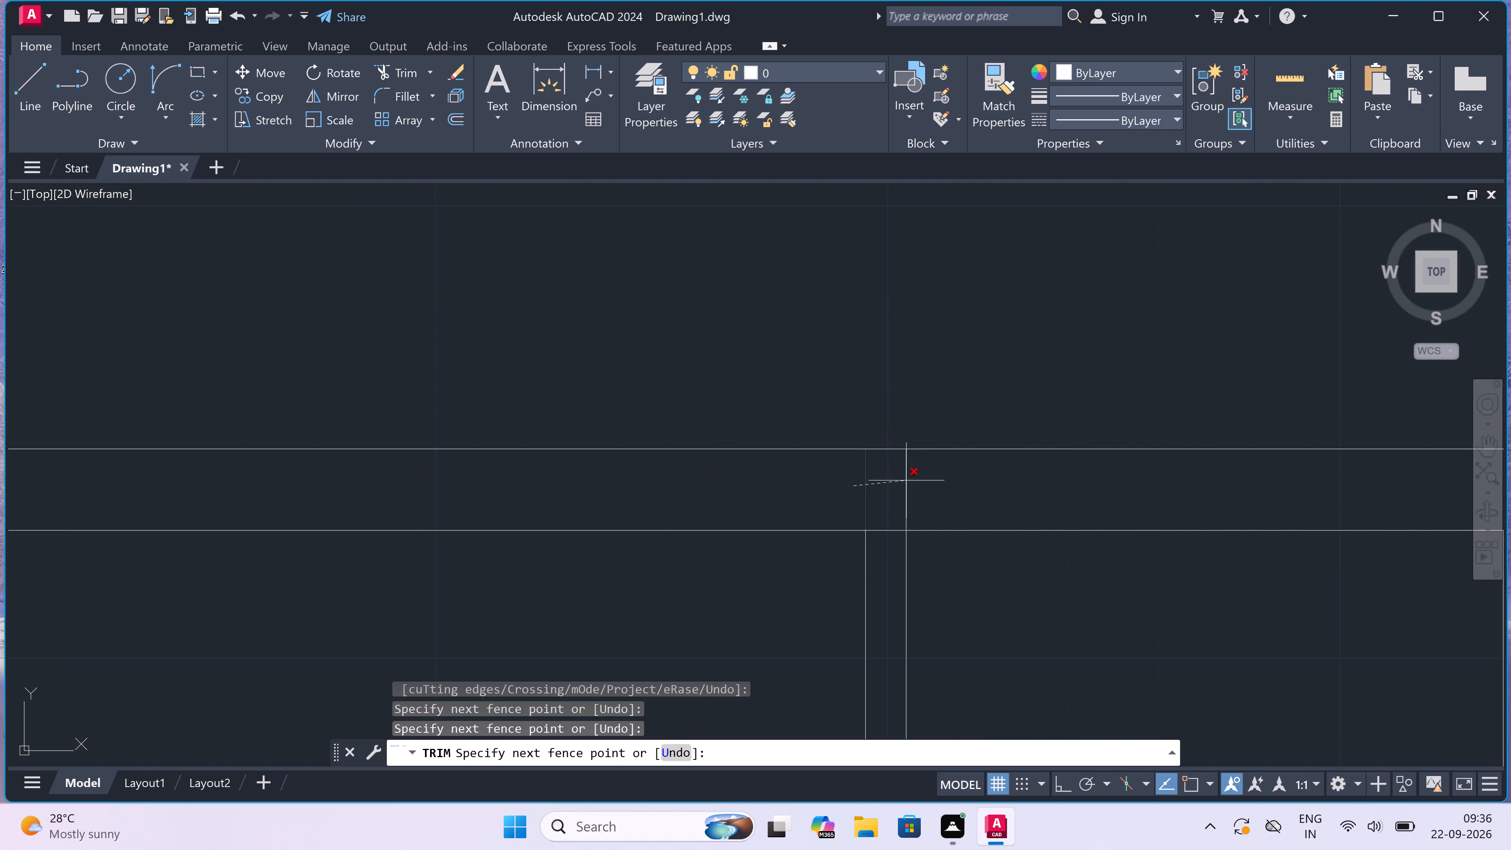
left_click(906, 480)
left_click(906, 480)
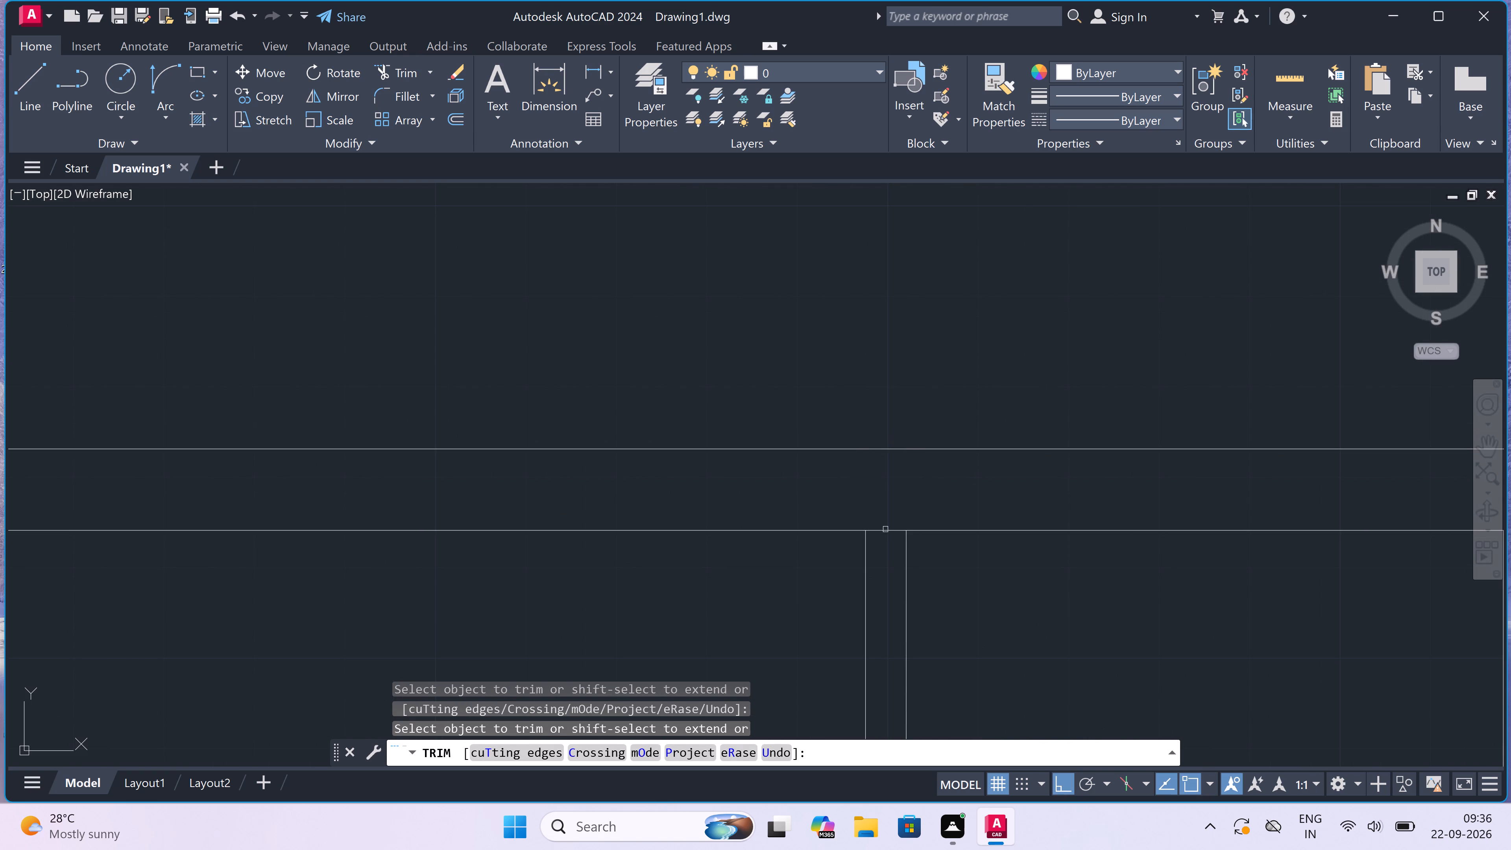
left_click(885, 530)
Trim the top-left corner of the outer walls, removing both inner face lines that run through the wall thickness.
scroll(885, 530, "down", 4)
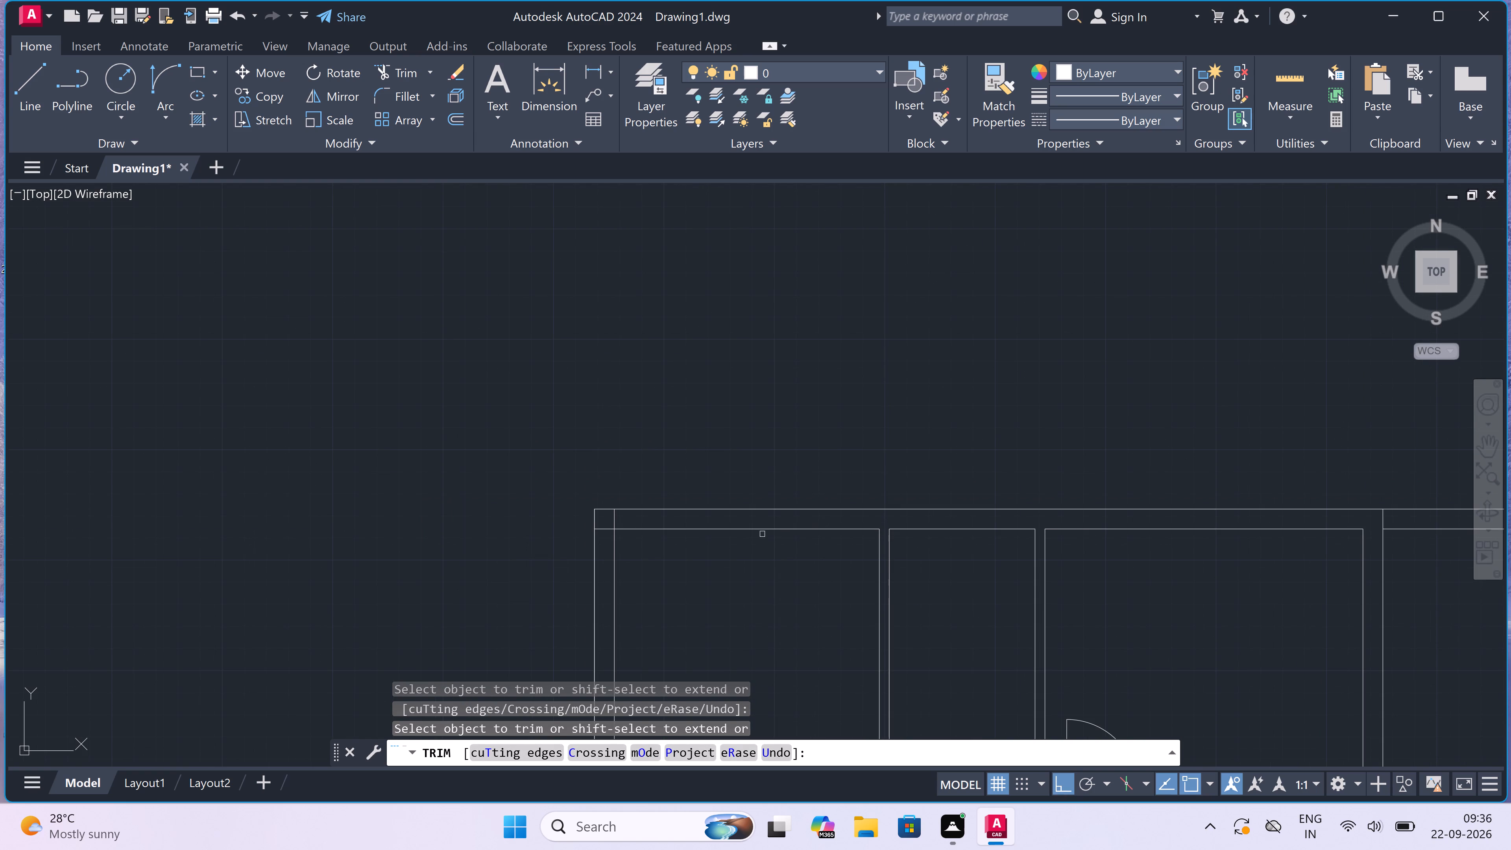
scroll(606, 518, "up", 3)
left_click_drag(608, 518, 606, 527)
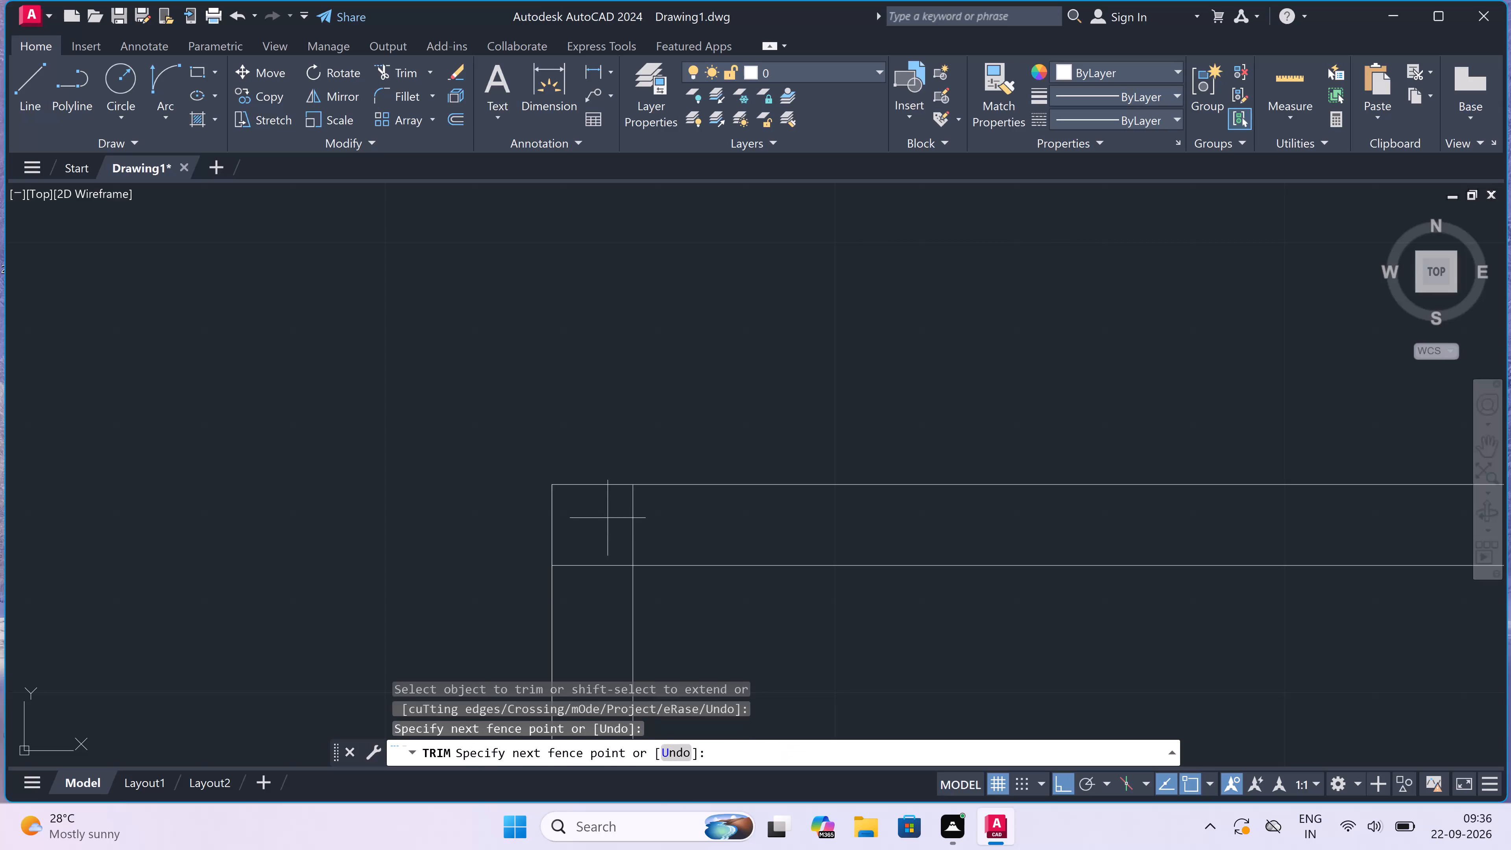
left_click(590, 595)
left_click(598, 539)
left_click(661, 536)
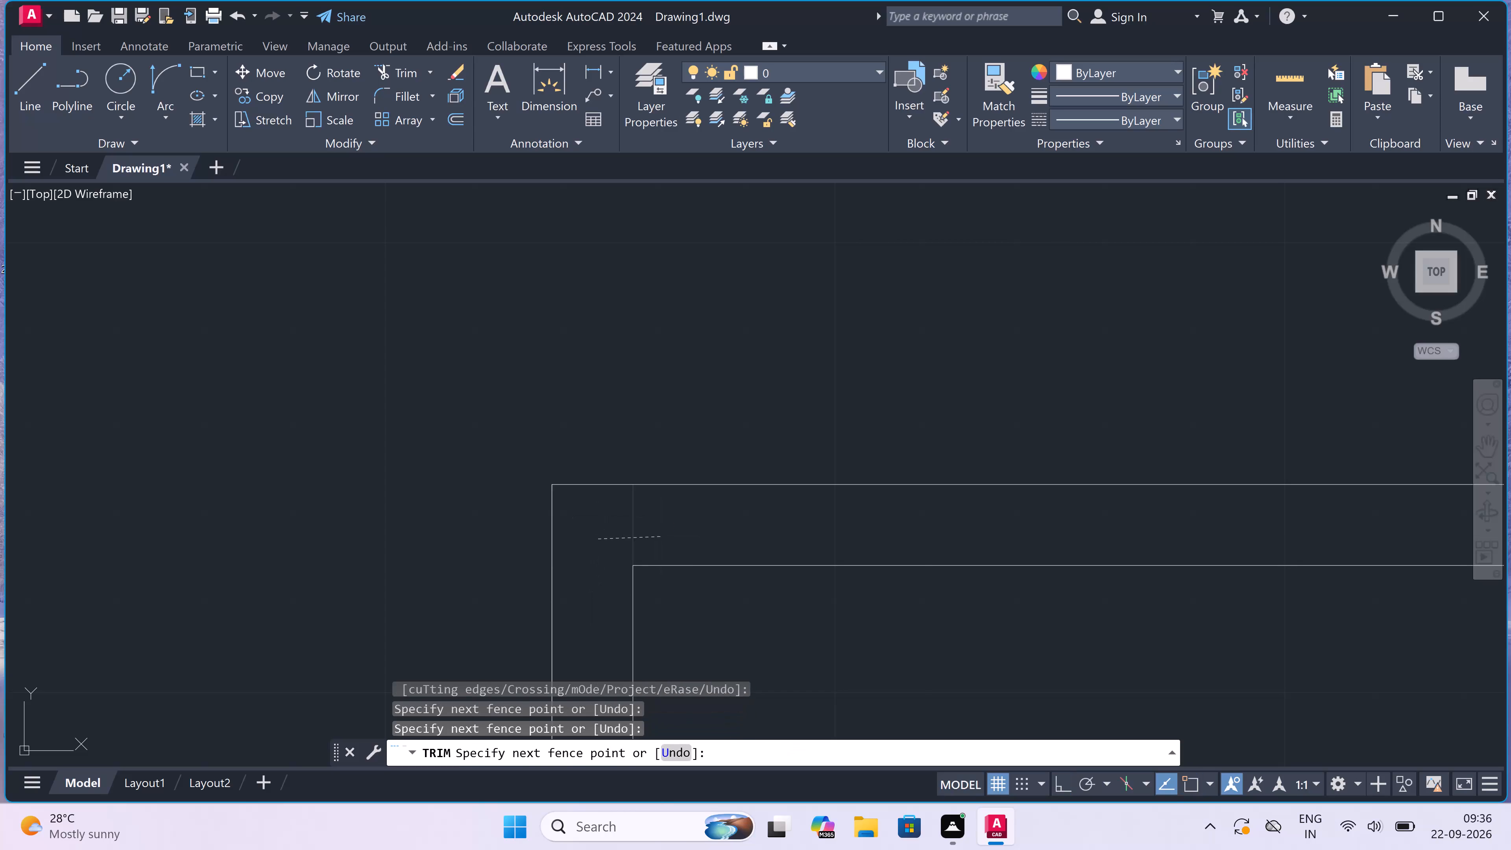
Trim the horizontal partition's junction with the left outer wall, clearing its lines inside the wall and the inner wall face between them.
scroll(683, 493, "down", 6)
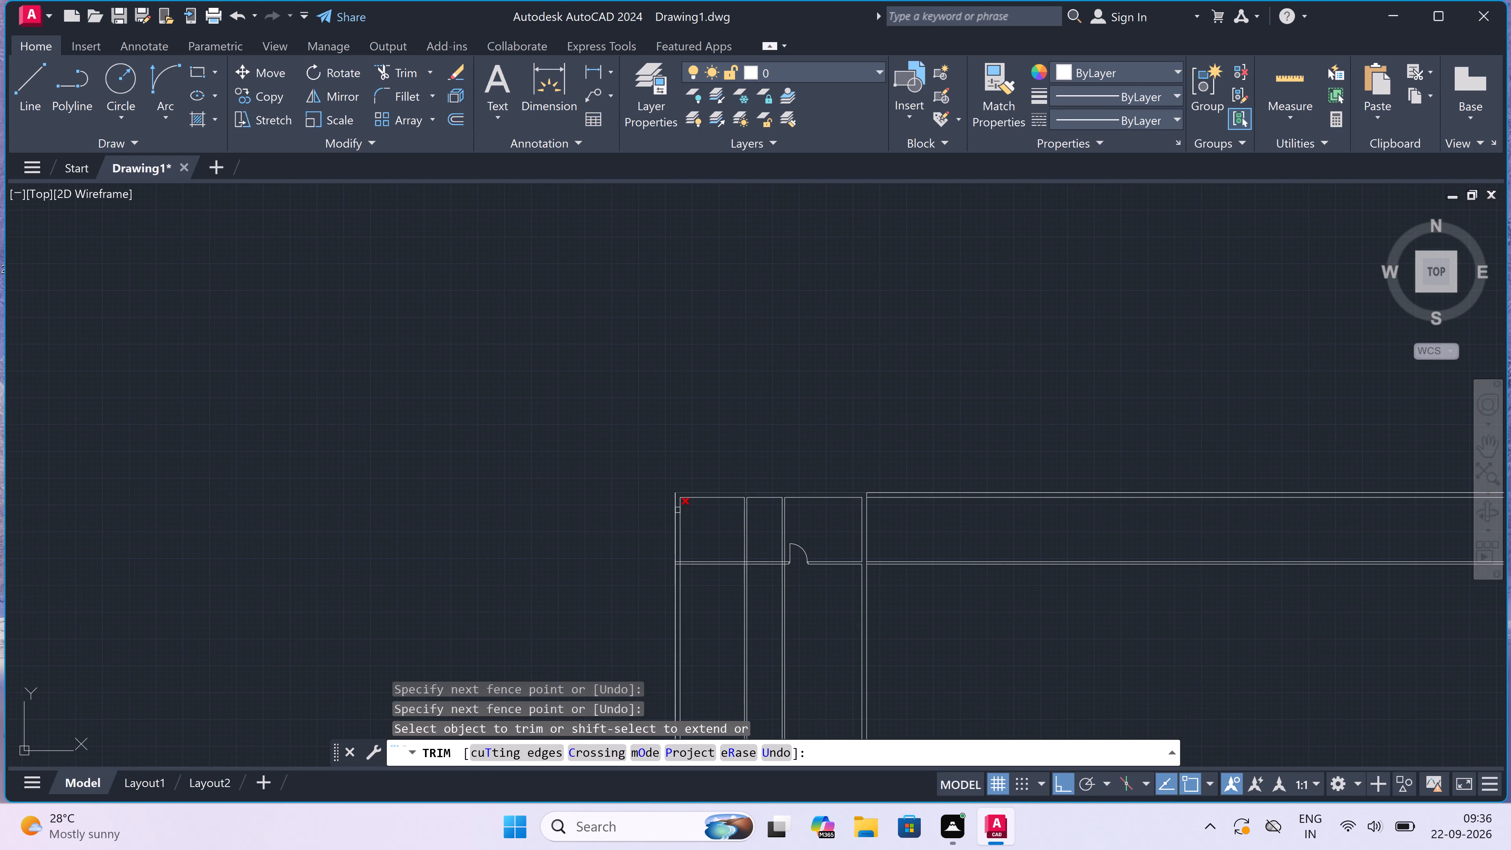
scroll(669, 562, "up", 3)
scroll(700, 568, "up", 3)
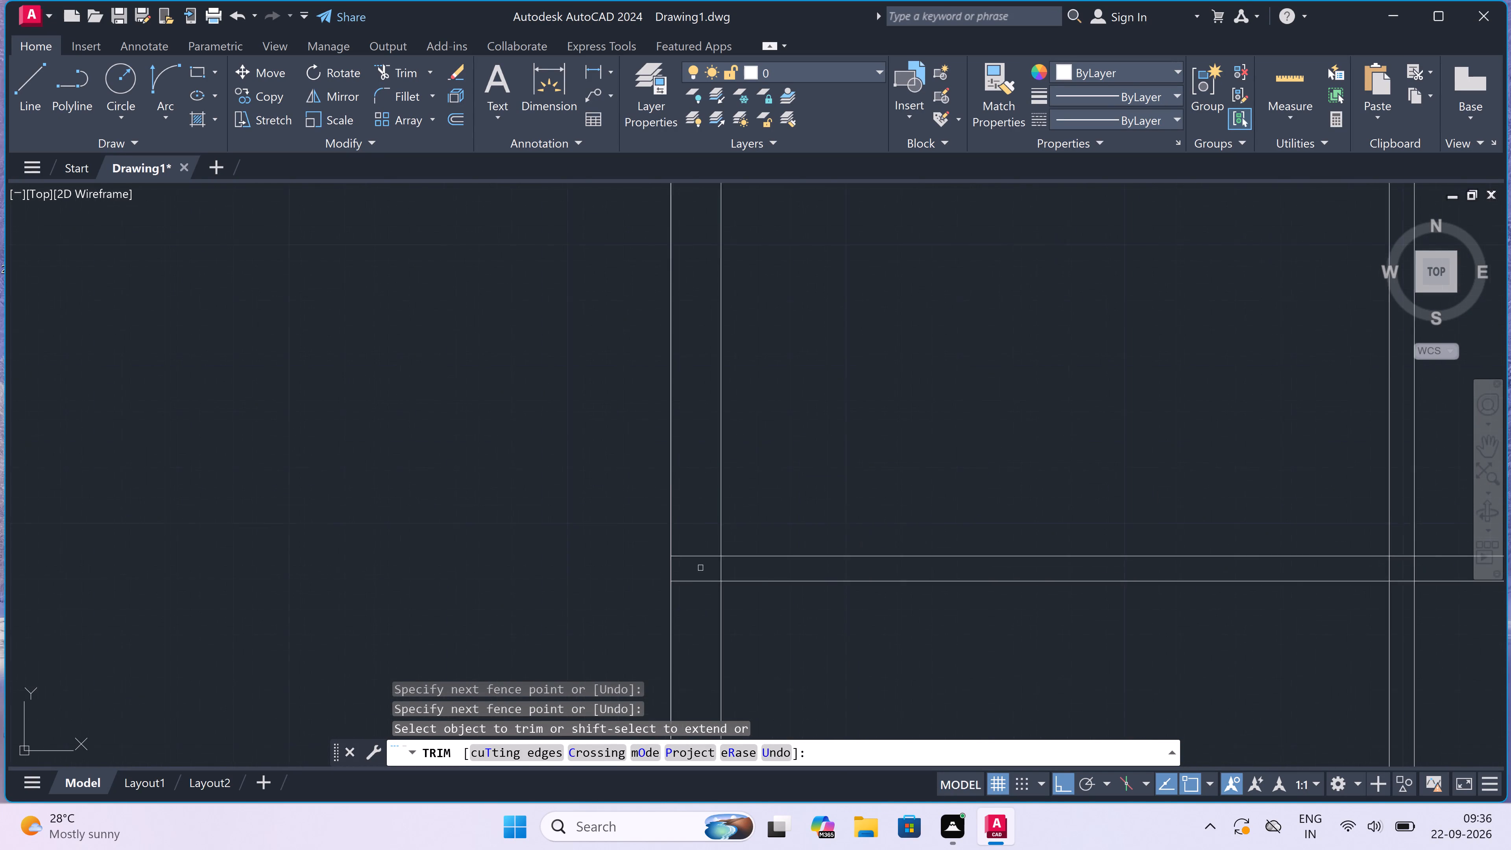
left_click_drag(698, 625, 698, 621)
left_click(701, 504)
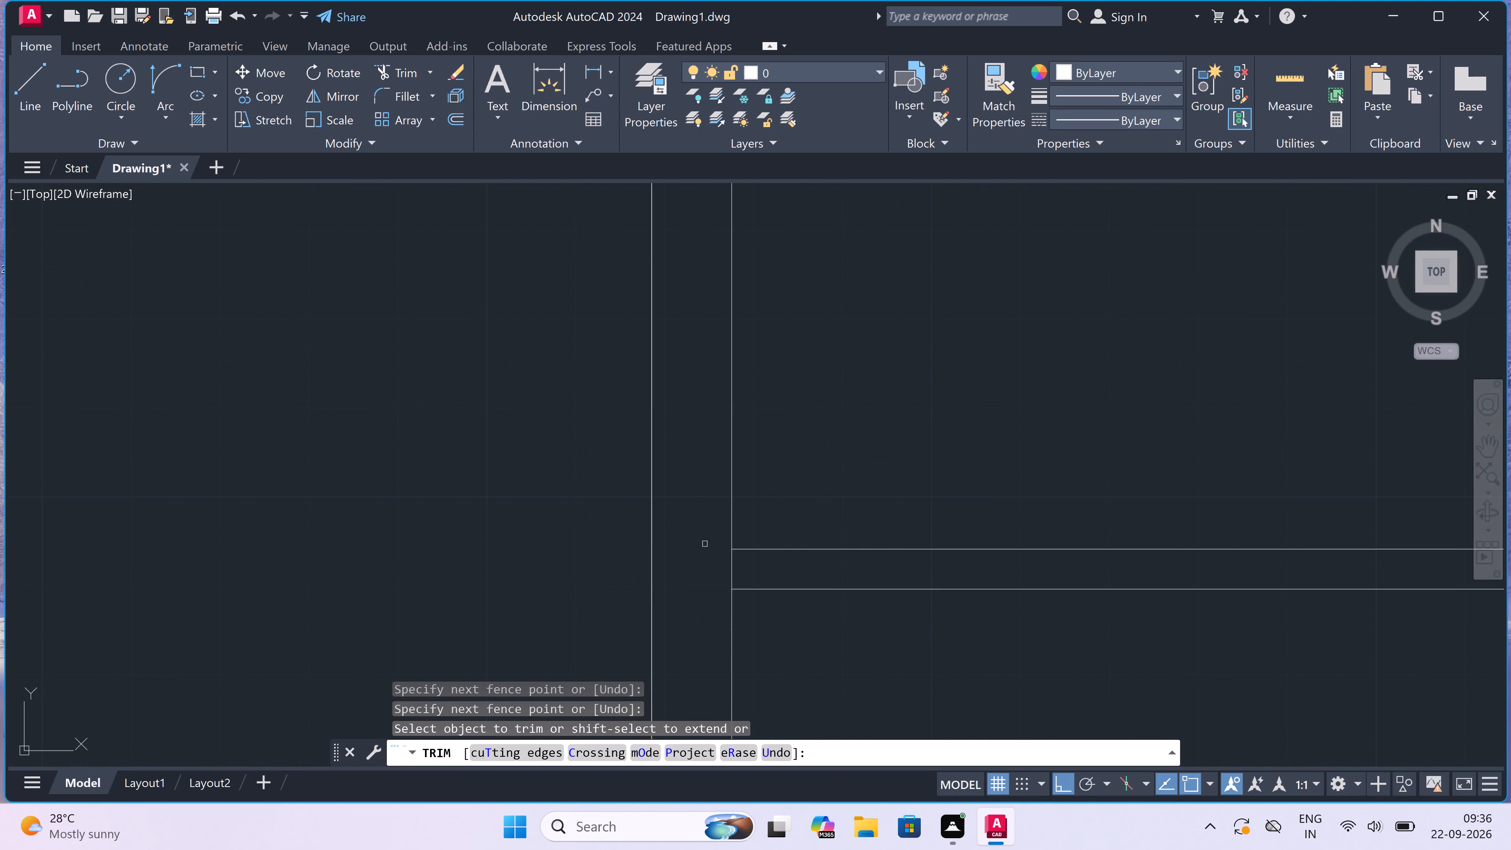
left_click(706, 547)
left_click(736, 567)
Trim the first vertical partition's crossing with the horizontal partition, clearing its lines inside the thickness and the upper face between them.
scroll(727, 567, "down", 4)
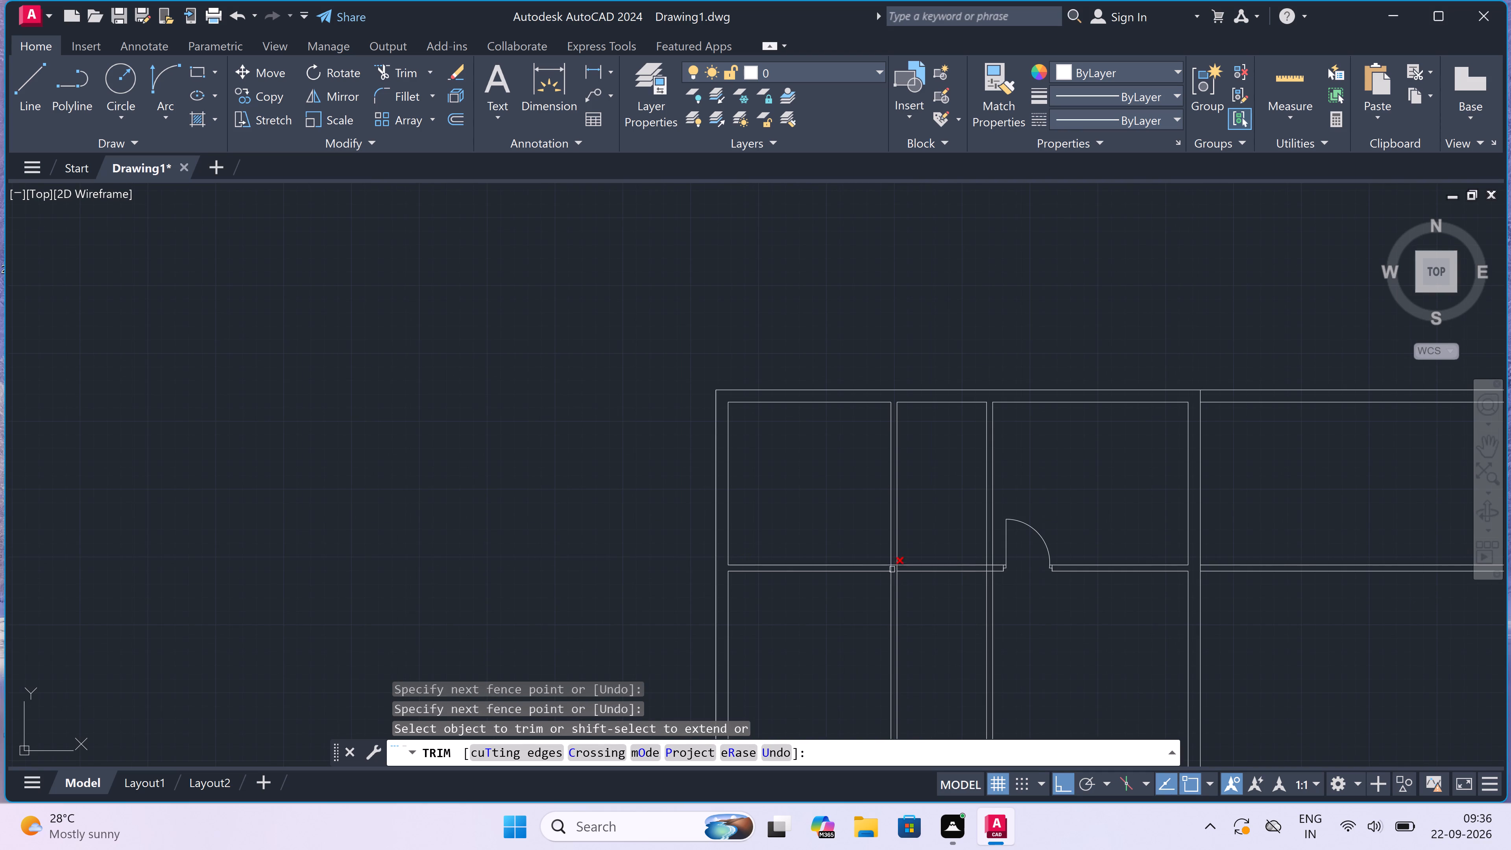
scroll(892, 569, "up", 2)
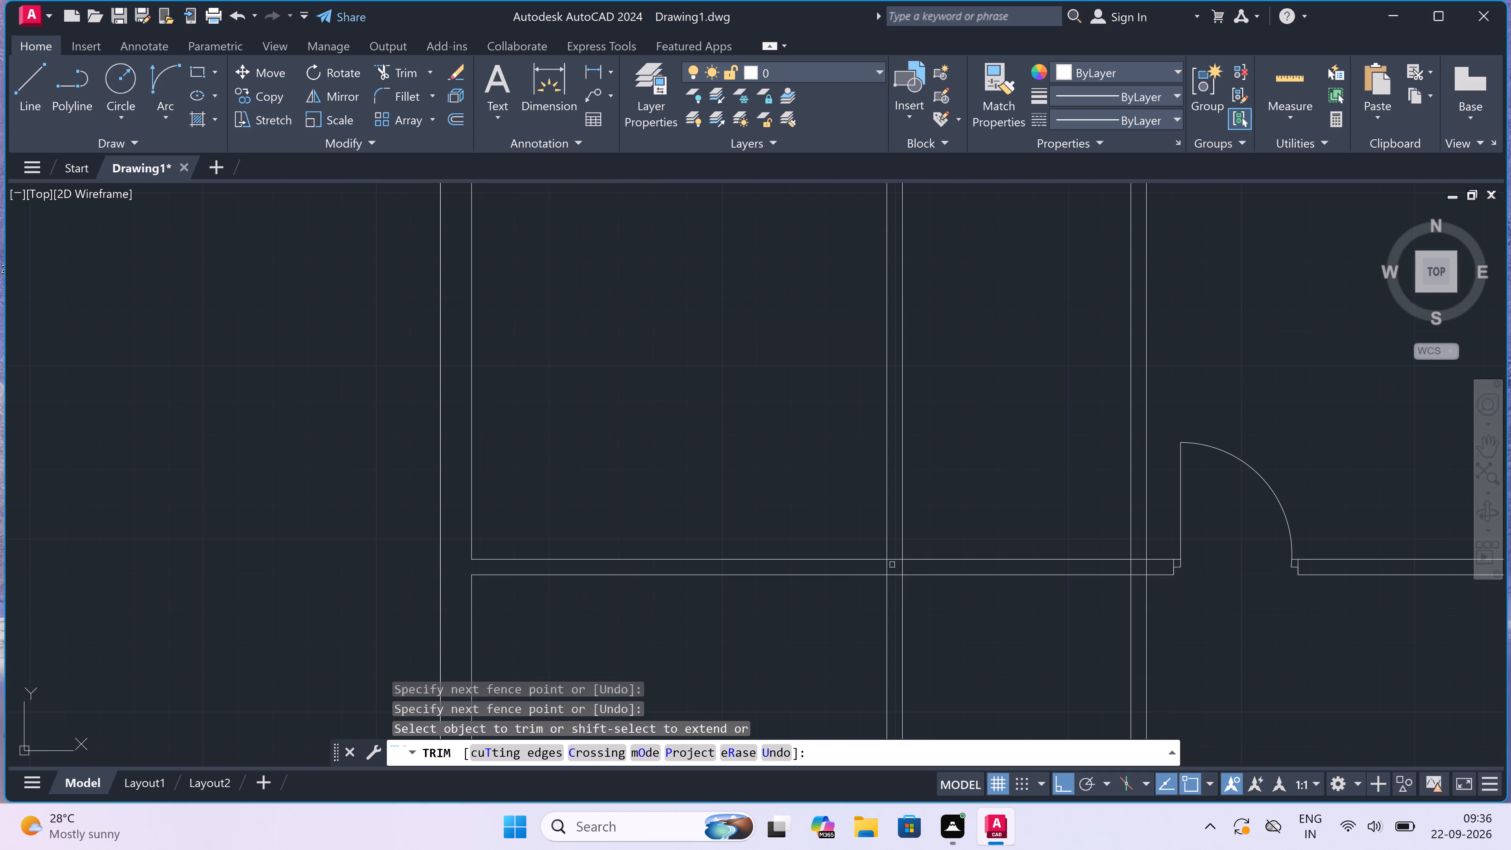
scroll(898, 561, "up", 3)
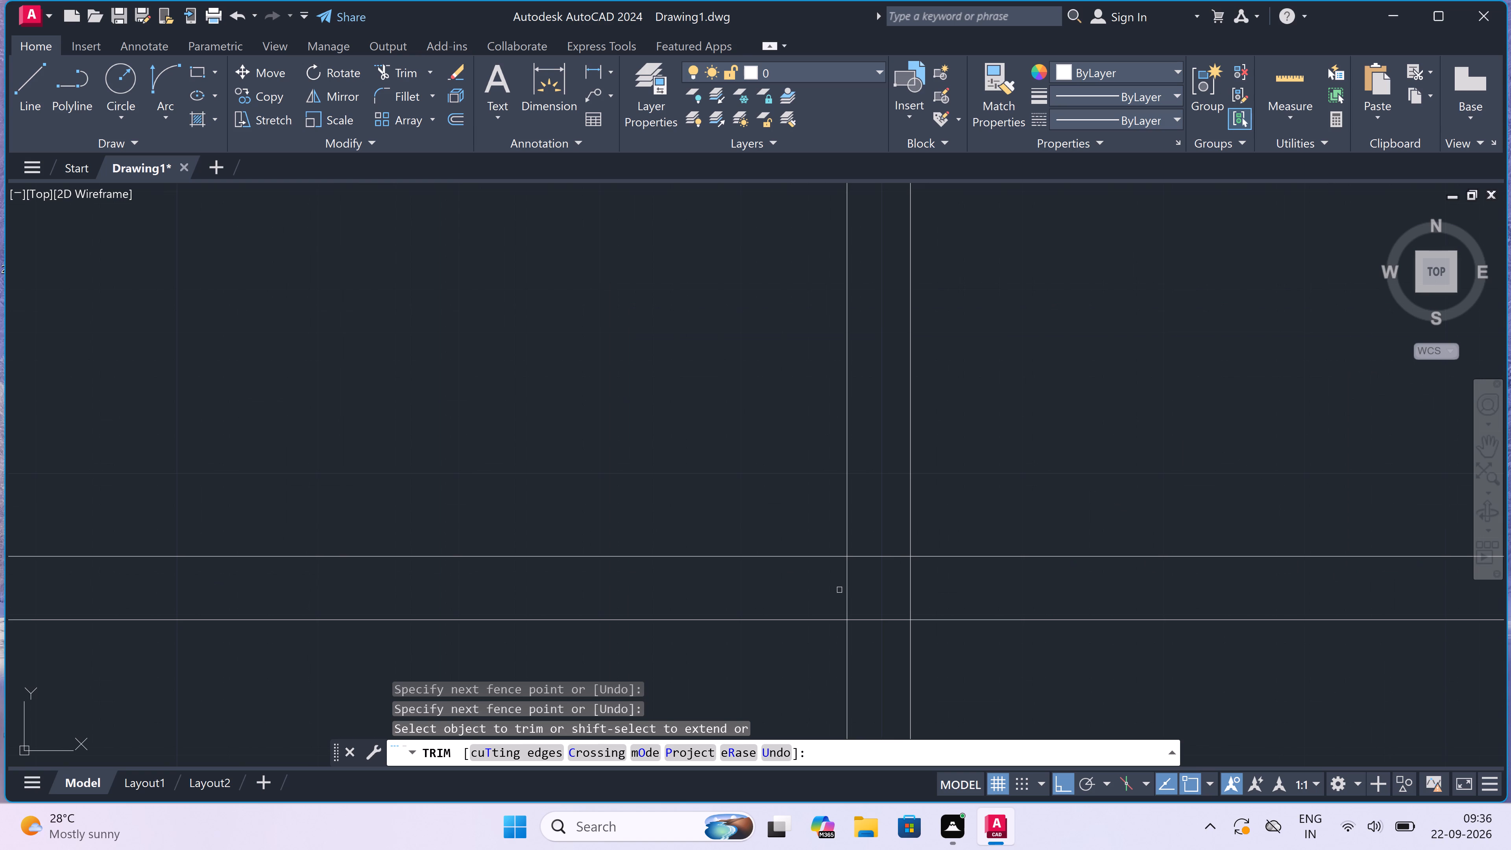
scroll(835, 587, "down", 1)
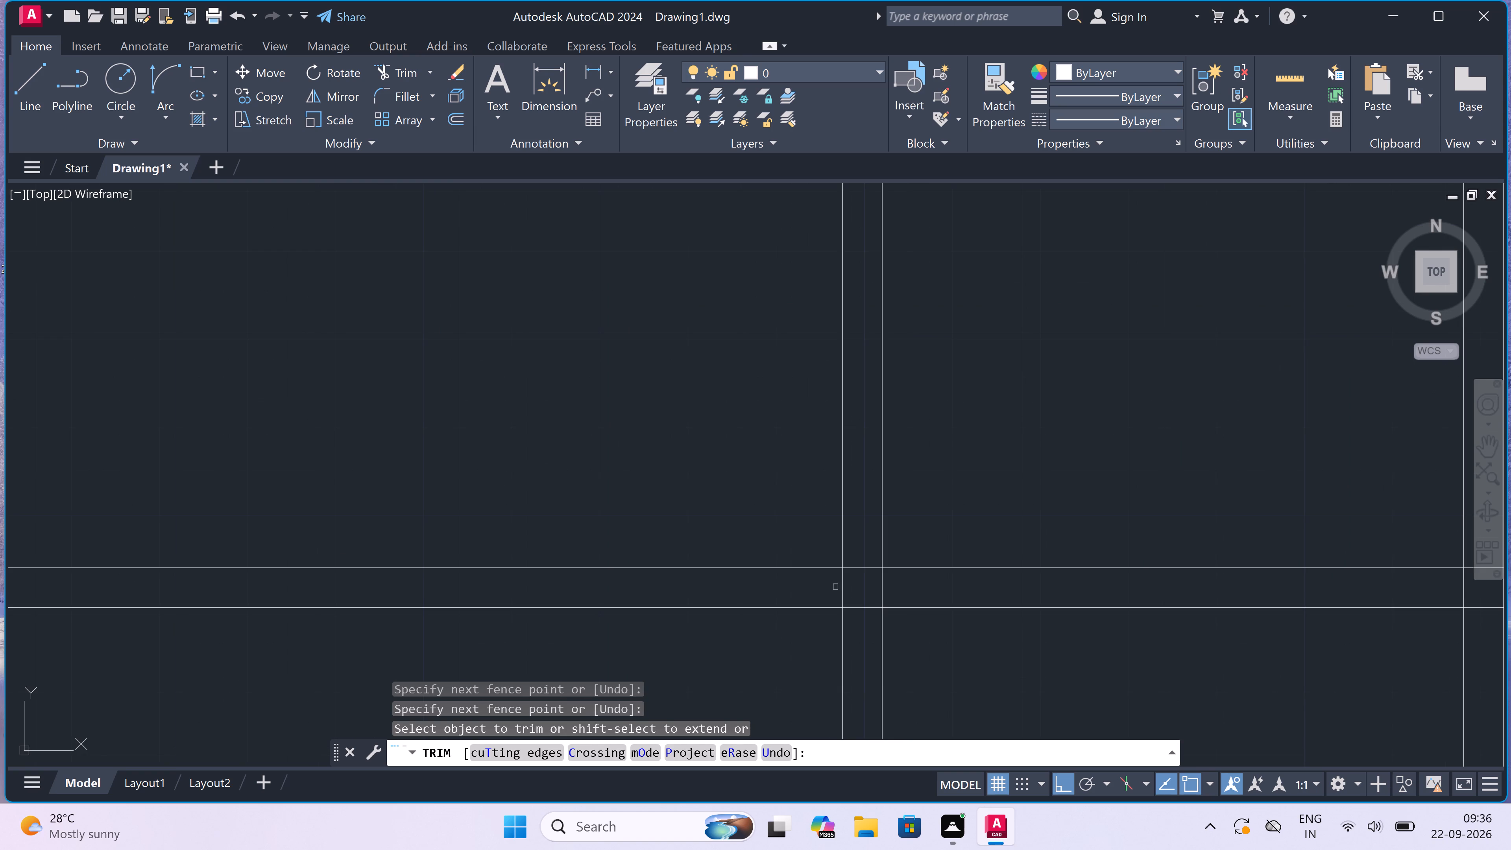
left_click(835, 587)
left_click(914, 581)
scroll(898, 591, "down", 2)
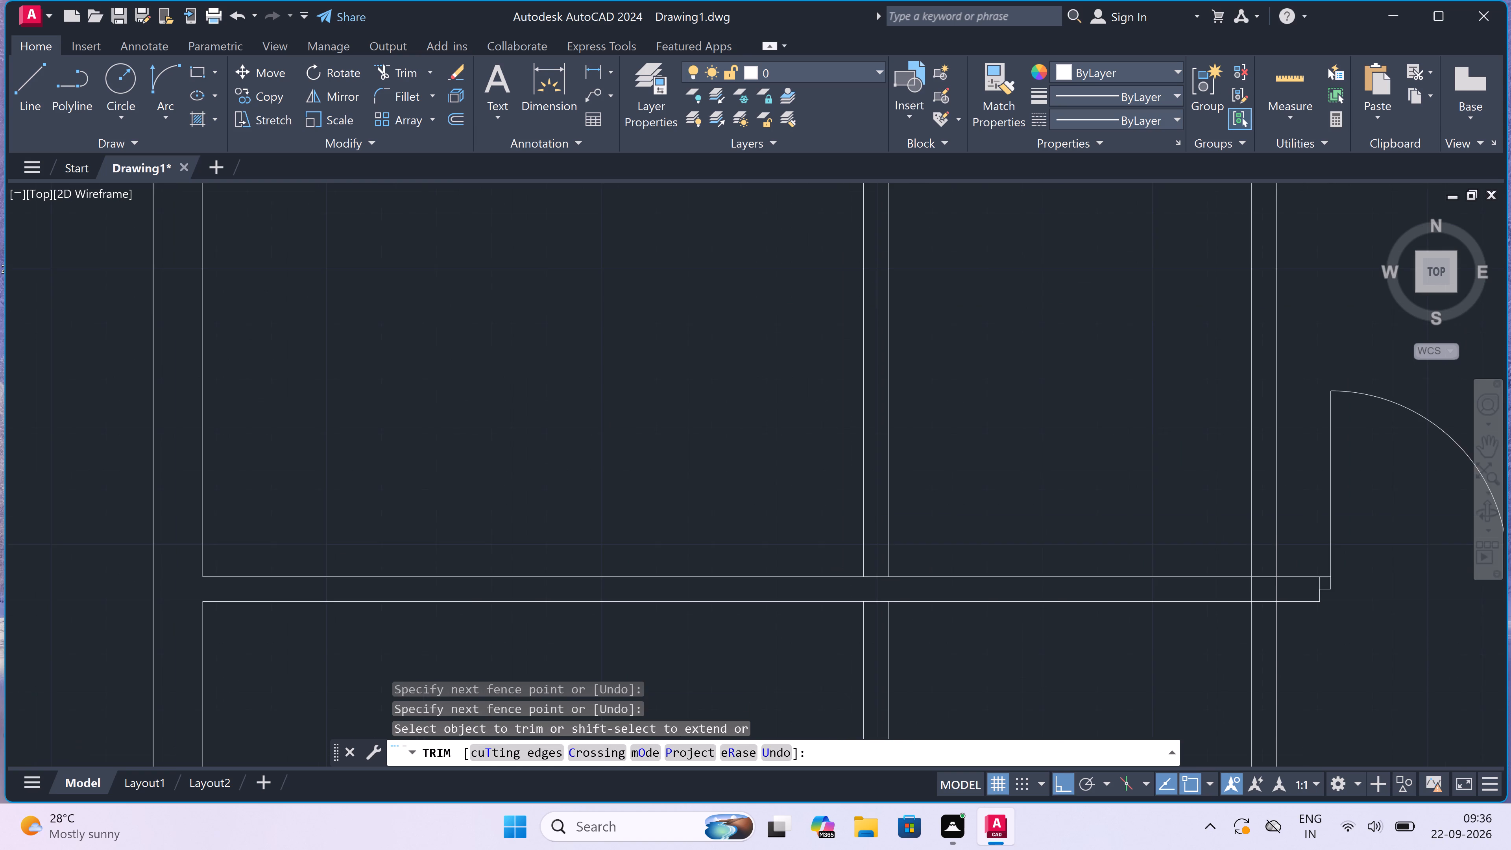
scroll(889, 587, "up", 2)
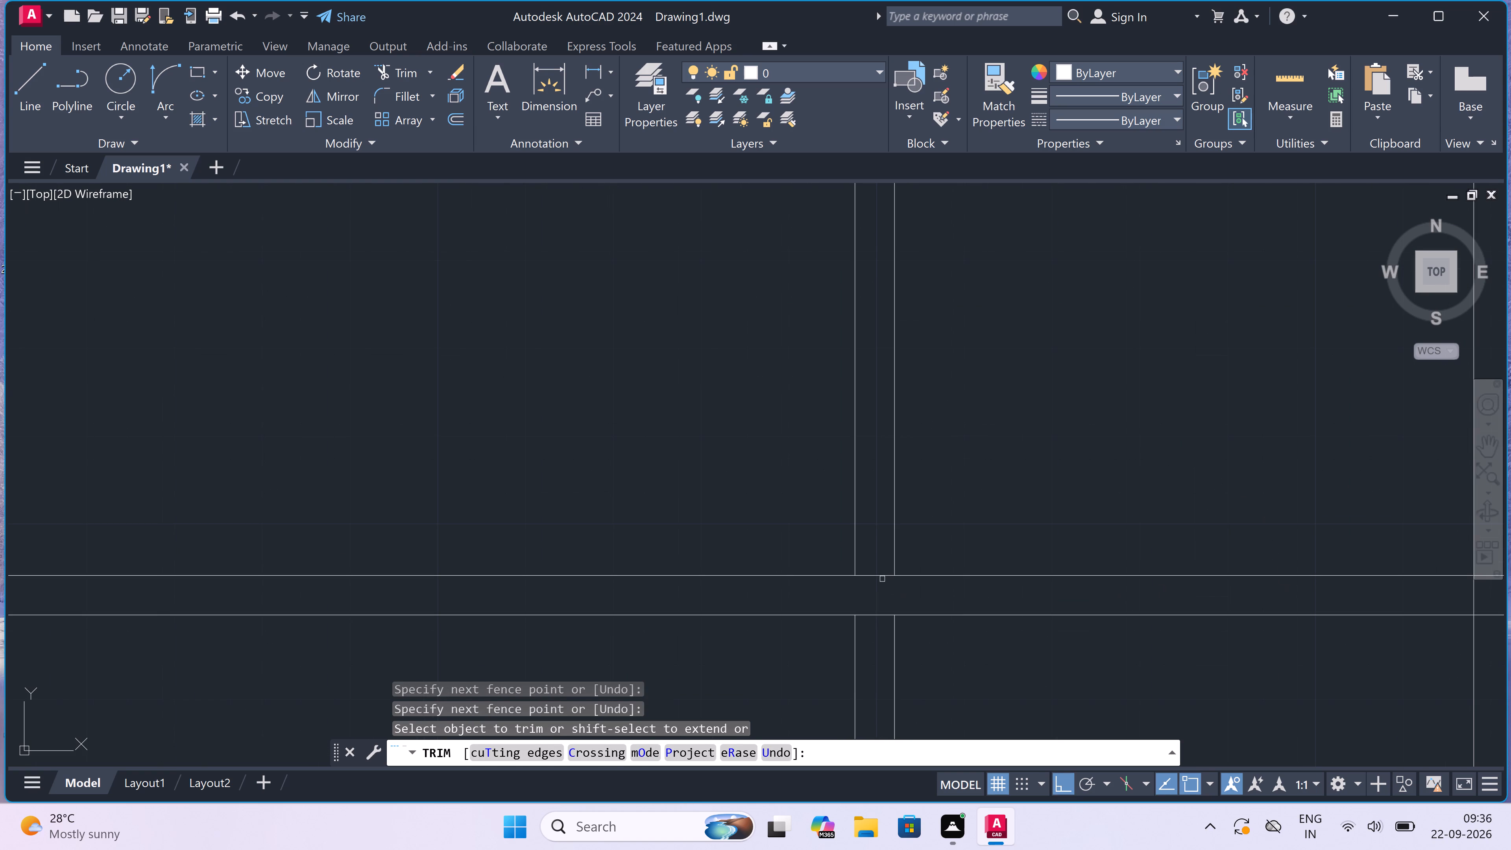
left_click(880, 577)
Trim the second vertical partition's crossing with the horizontal partition beside the door, clearing the inner lines and the upper face between them.
scroll(880, 577, "down", 3)
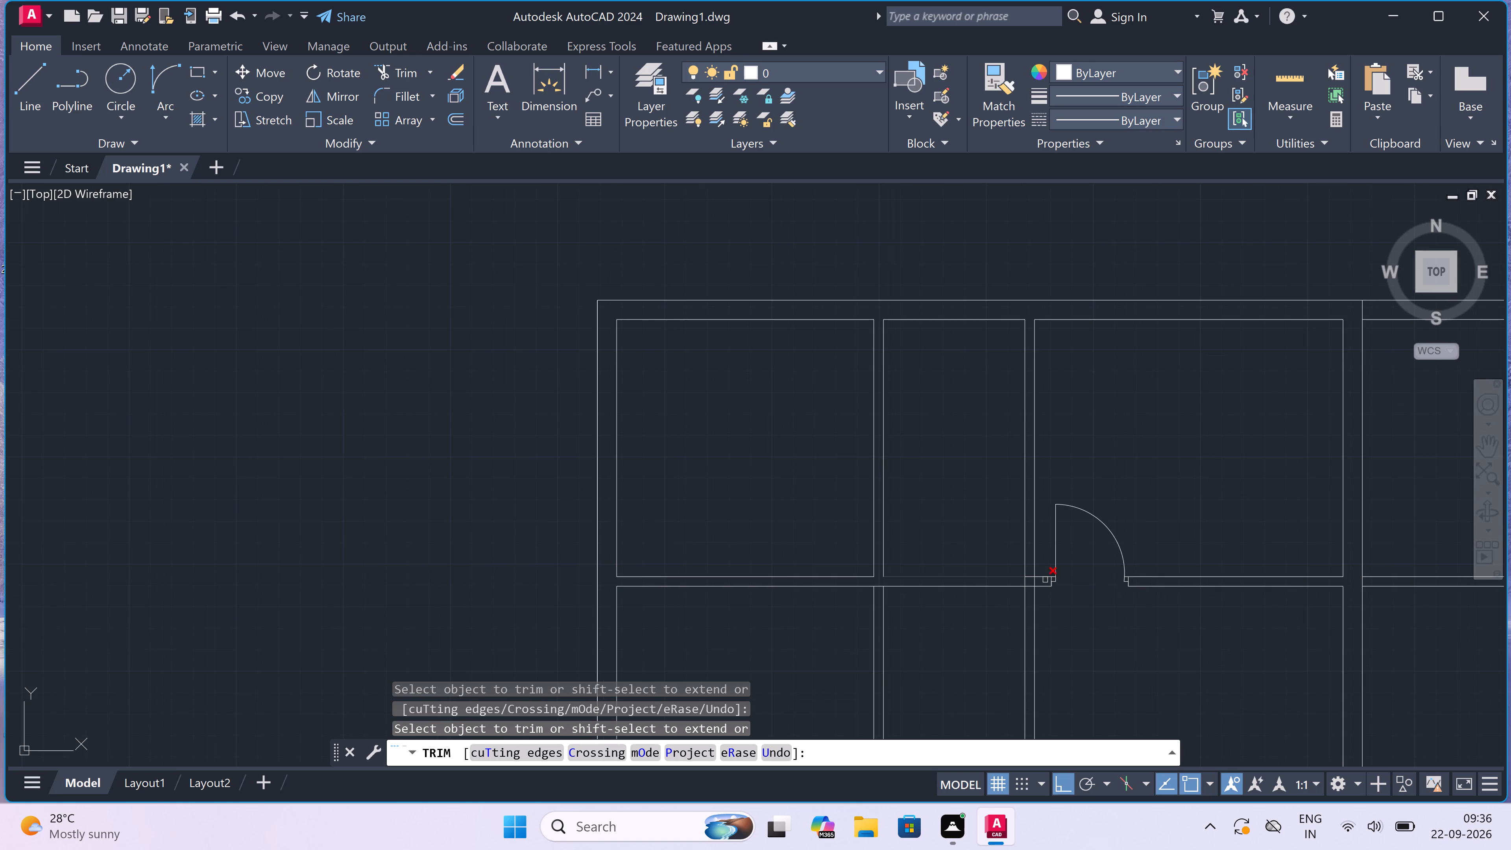
scroll(1032, 586, "up", 4)
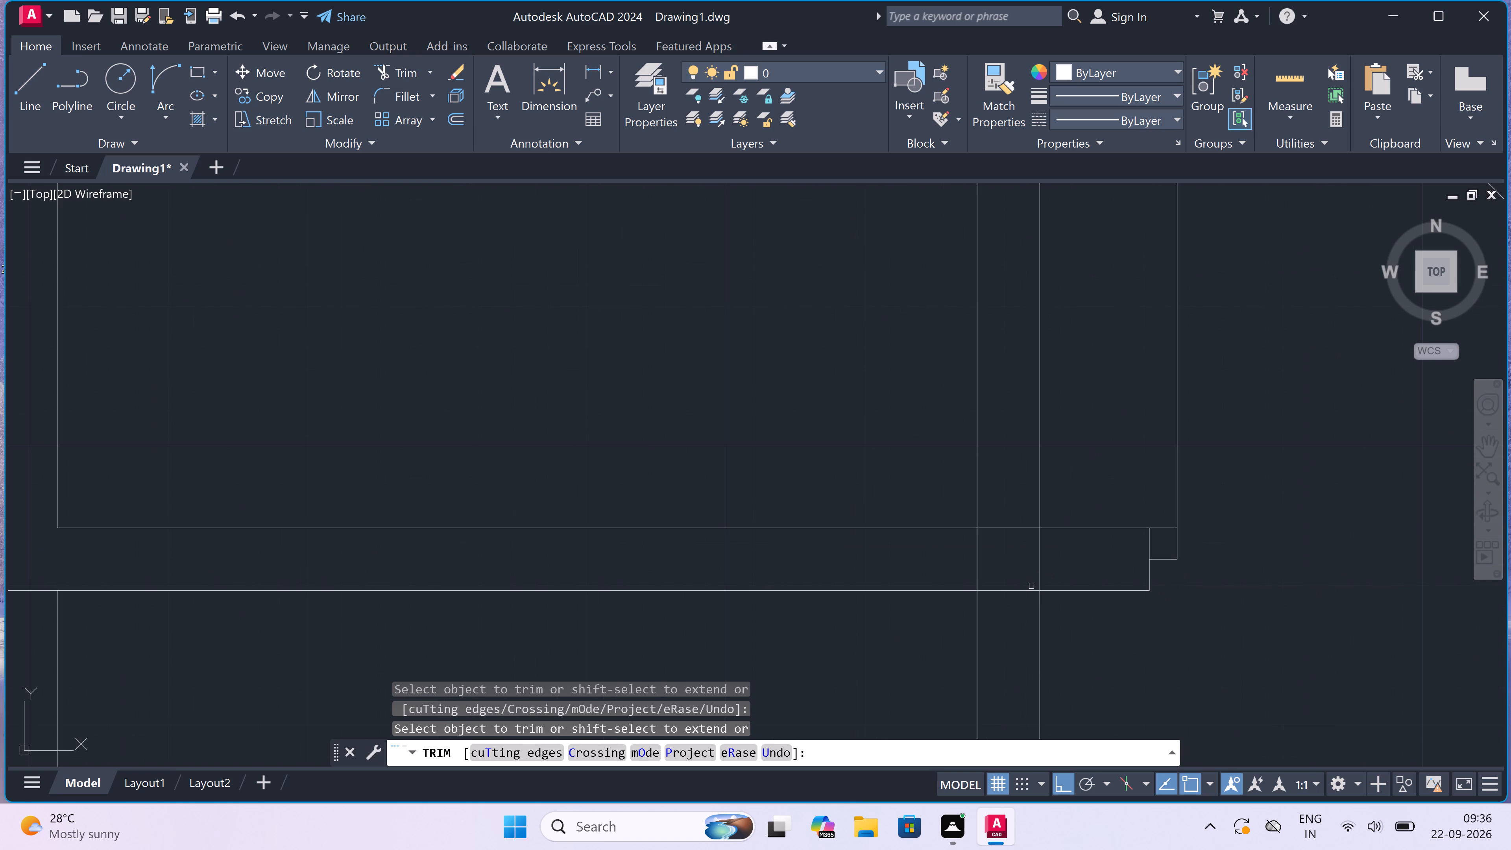
scroll(1033, 579, "up", 1)
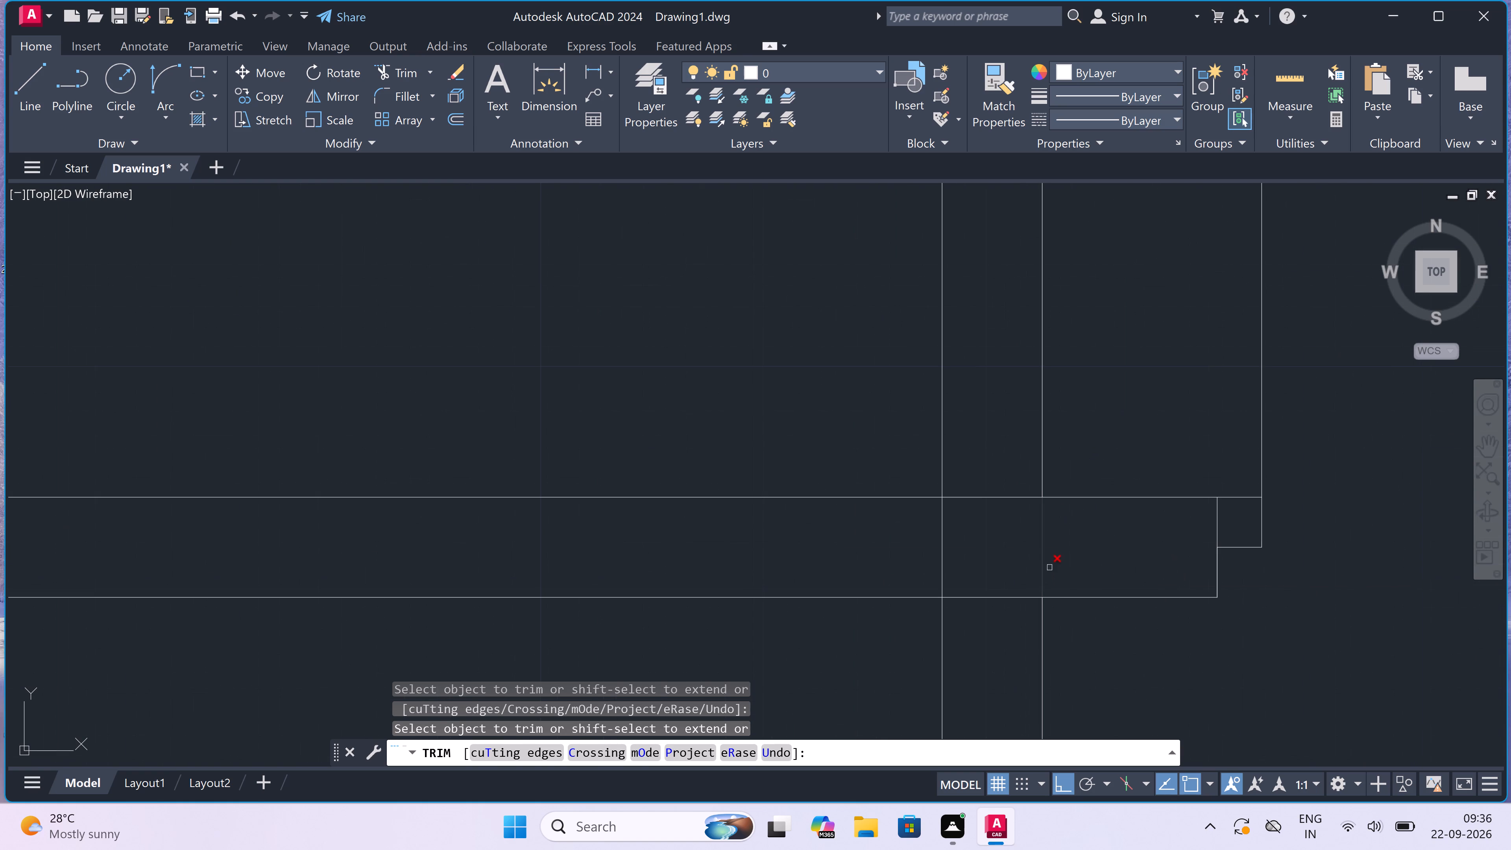
left_click(1064, 556)
left_click(895, 549)
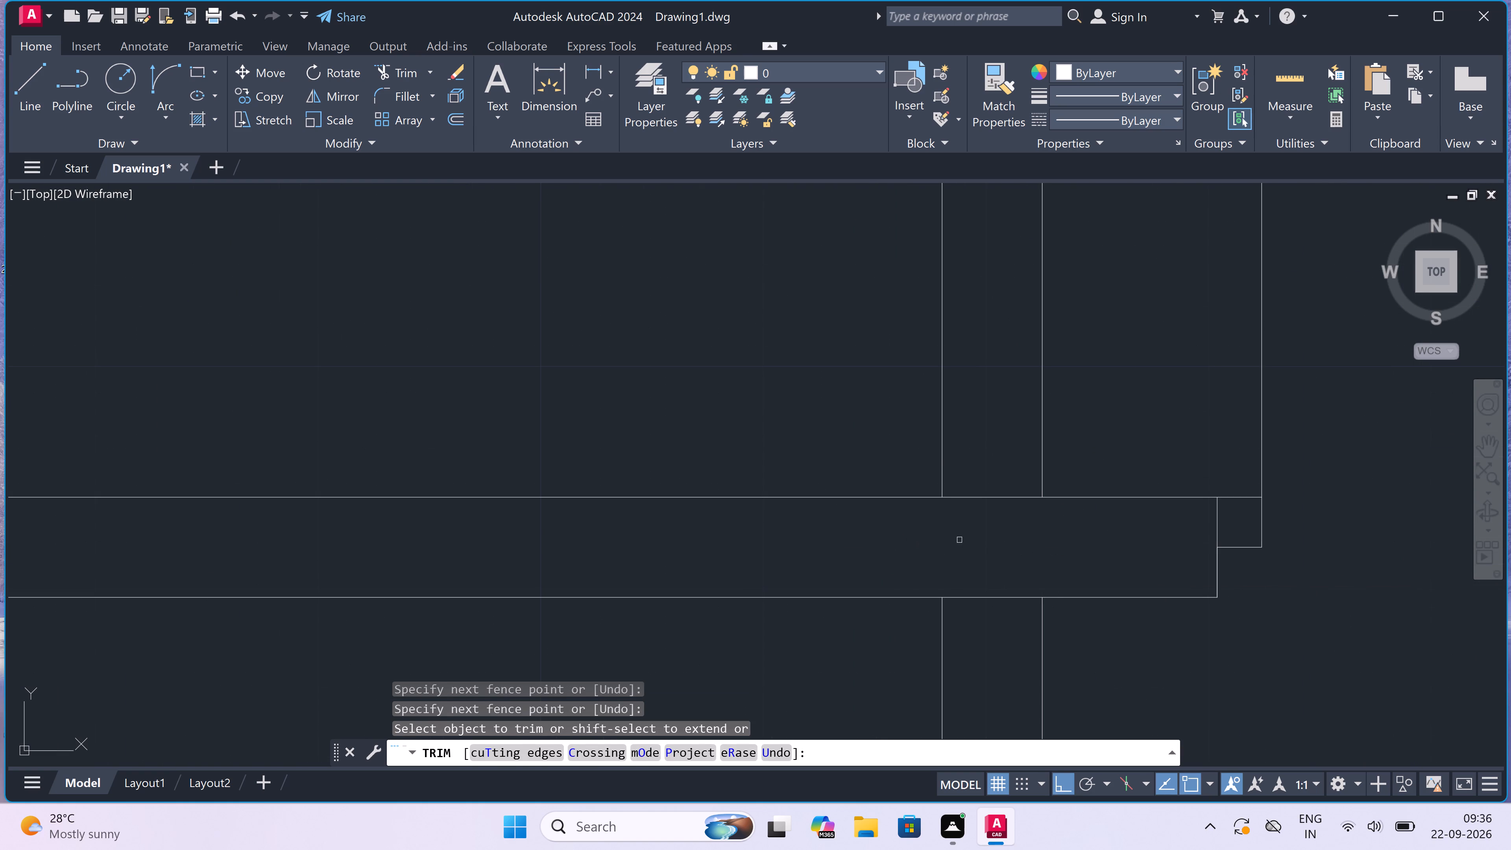
left_click(959, 540)
left_click(973, 455)
scroll(973, 455, "down", 4)
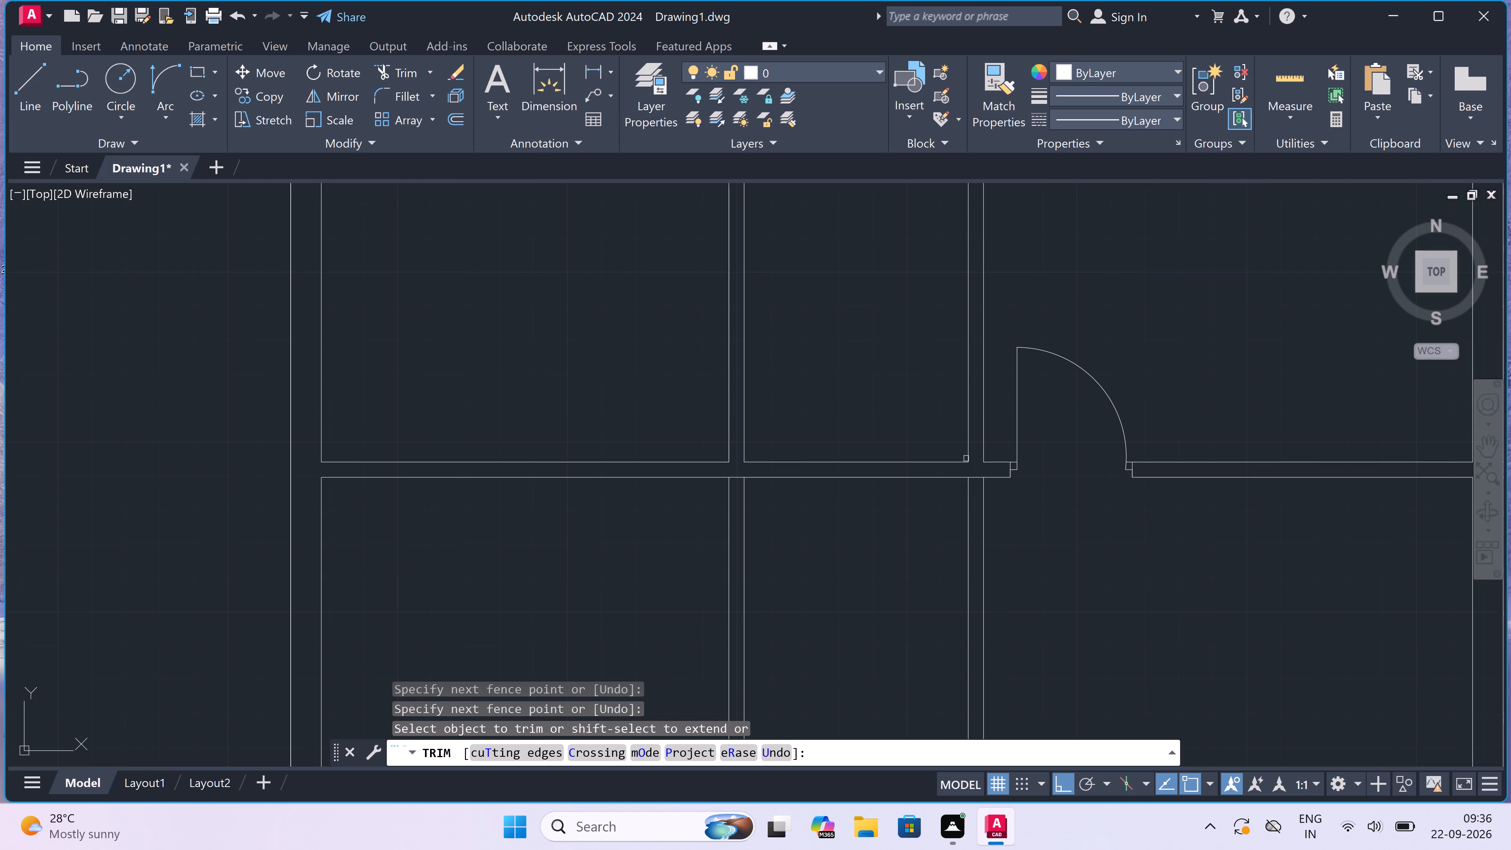
key("Escape")
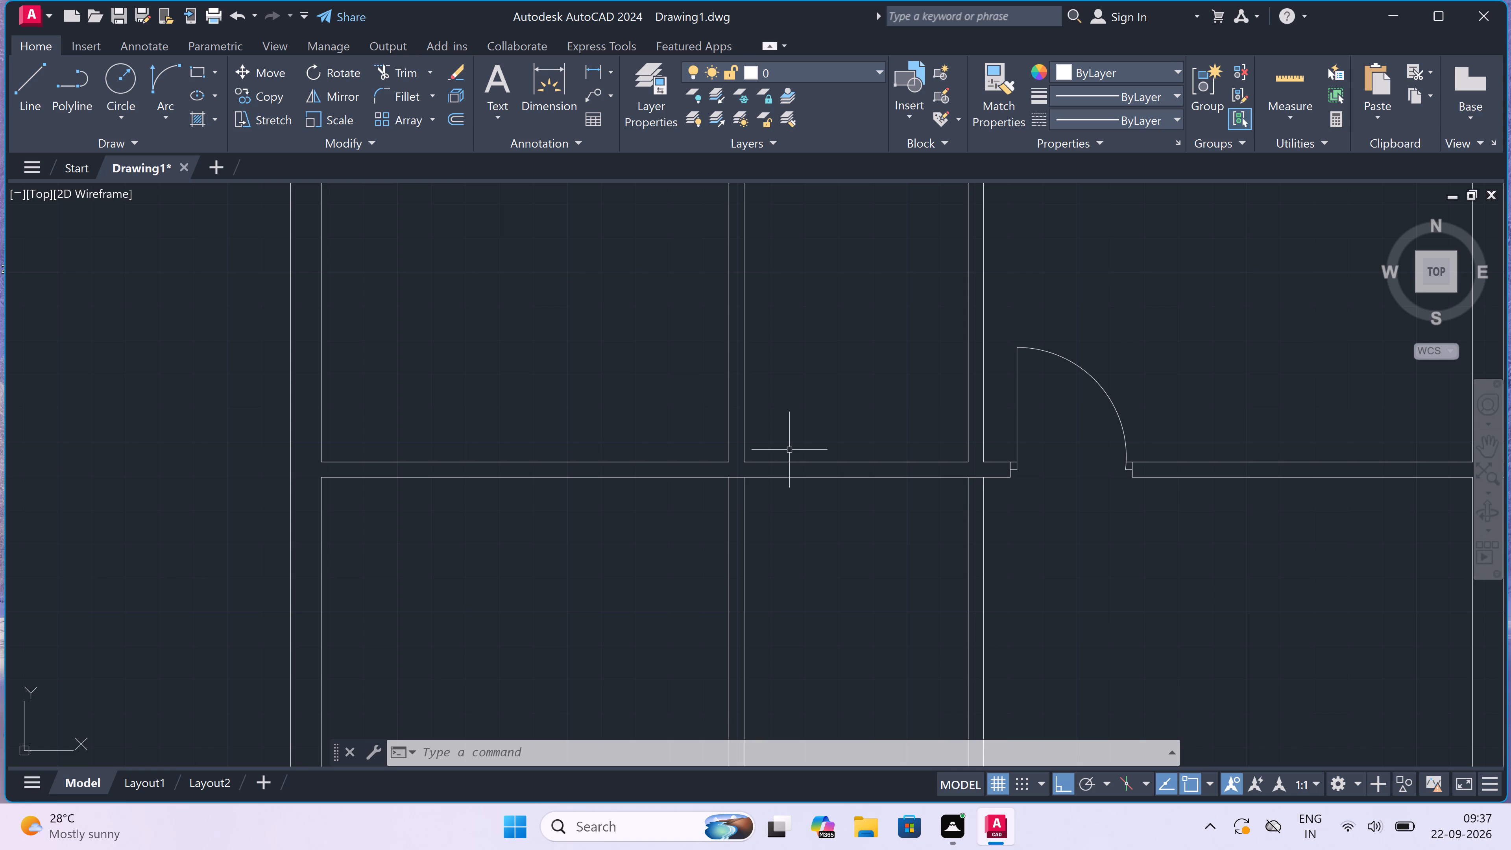
Draw a door jamb across the horizontal partition just left of the first vertical partition, adding a 2" leftward segment from its midpoint and a 3' upright leaf.
scroll(789, 450, "down", 2)
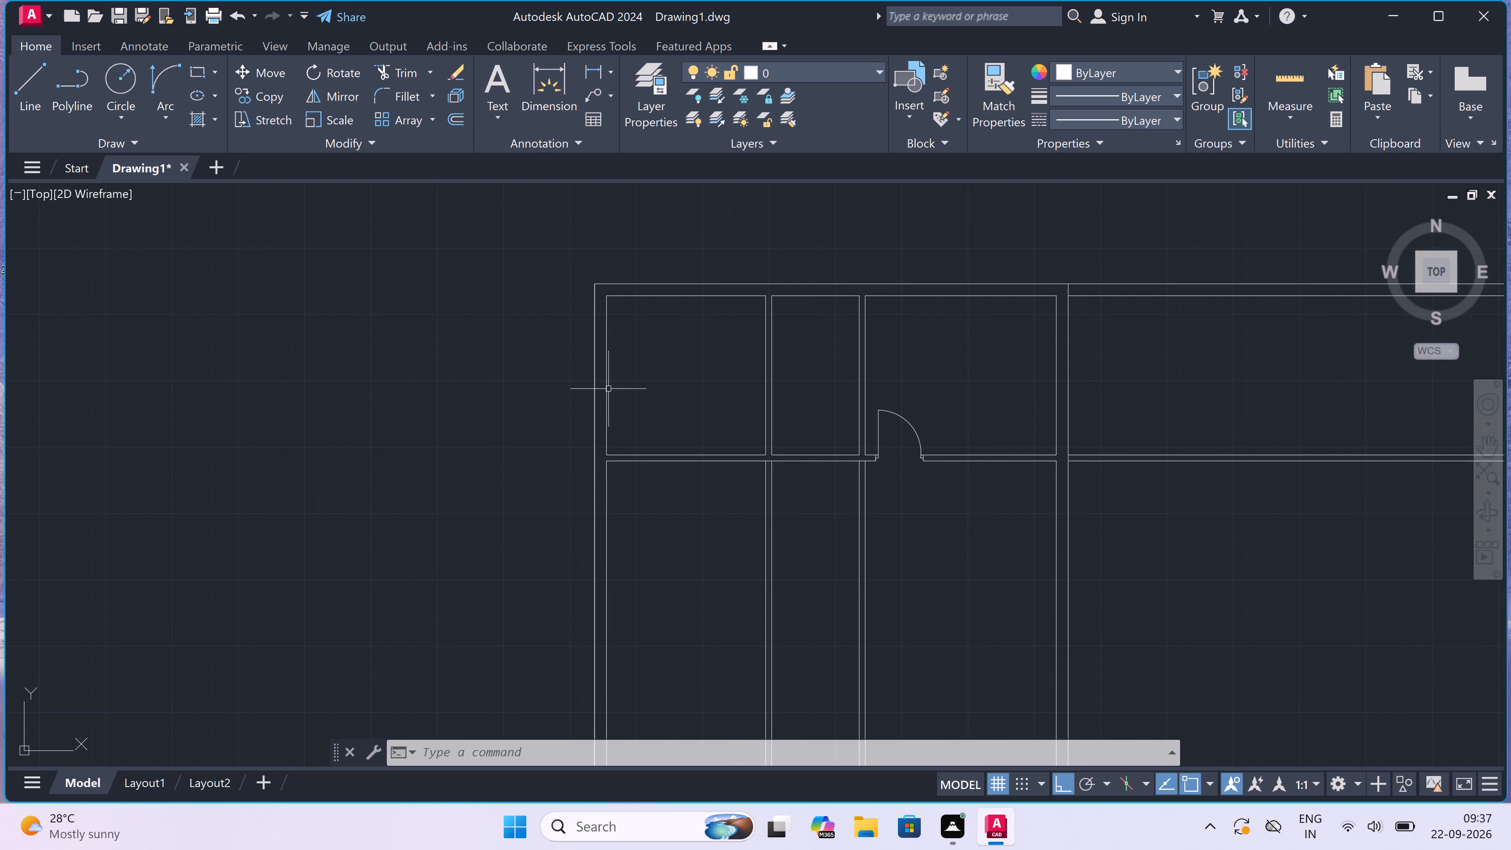
scroll(609, 389, "up", 2)
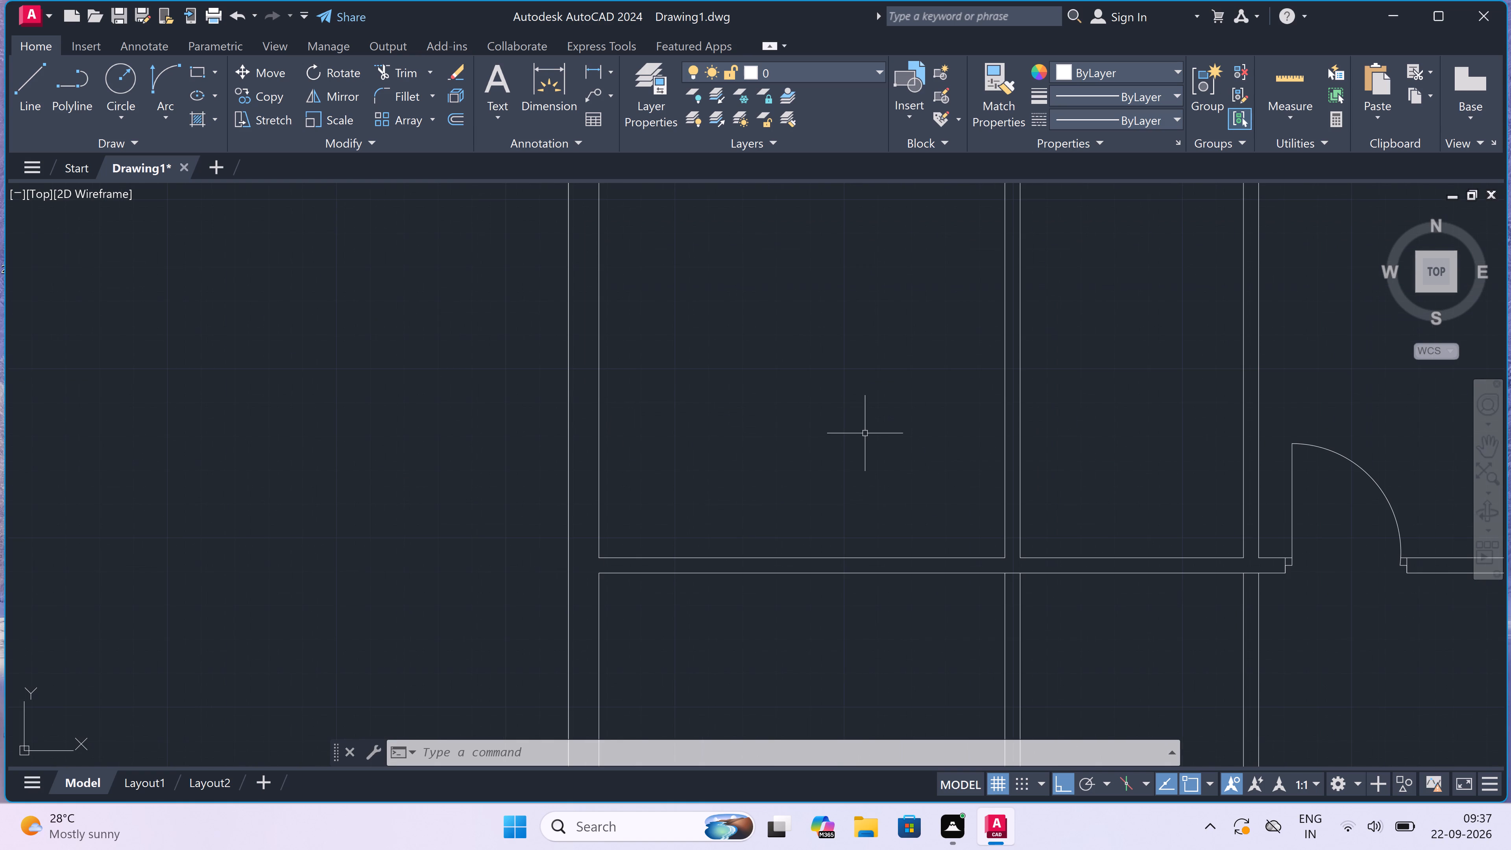
type("l")
key("space")
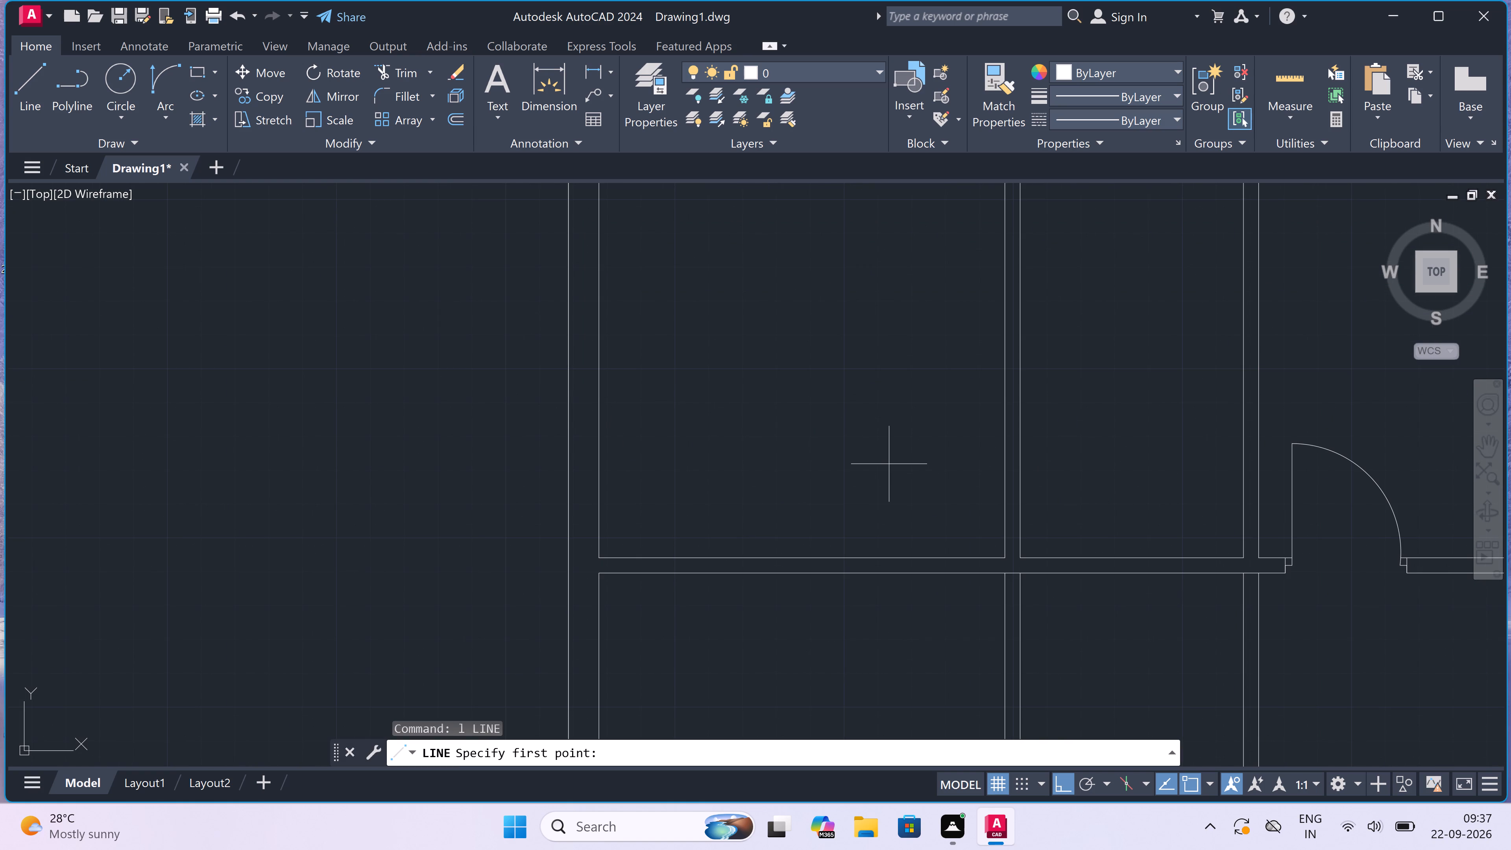
scroll(973, 541, "up", 2)
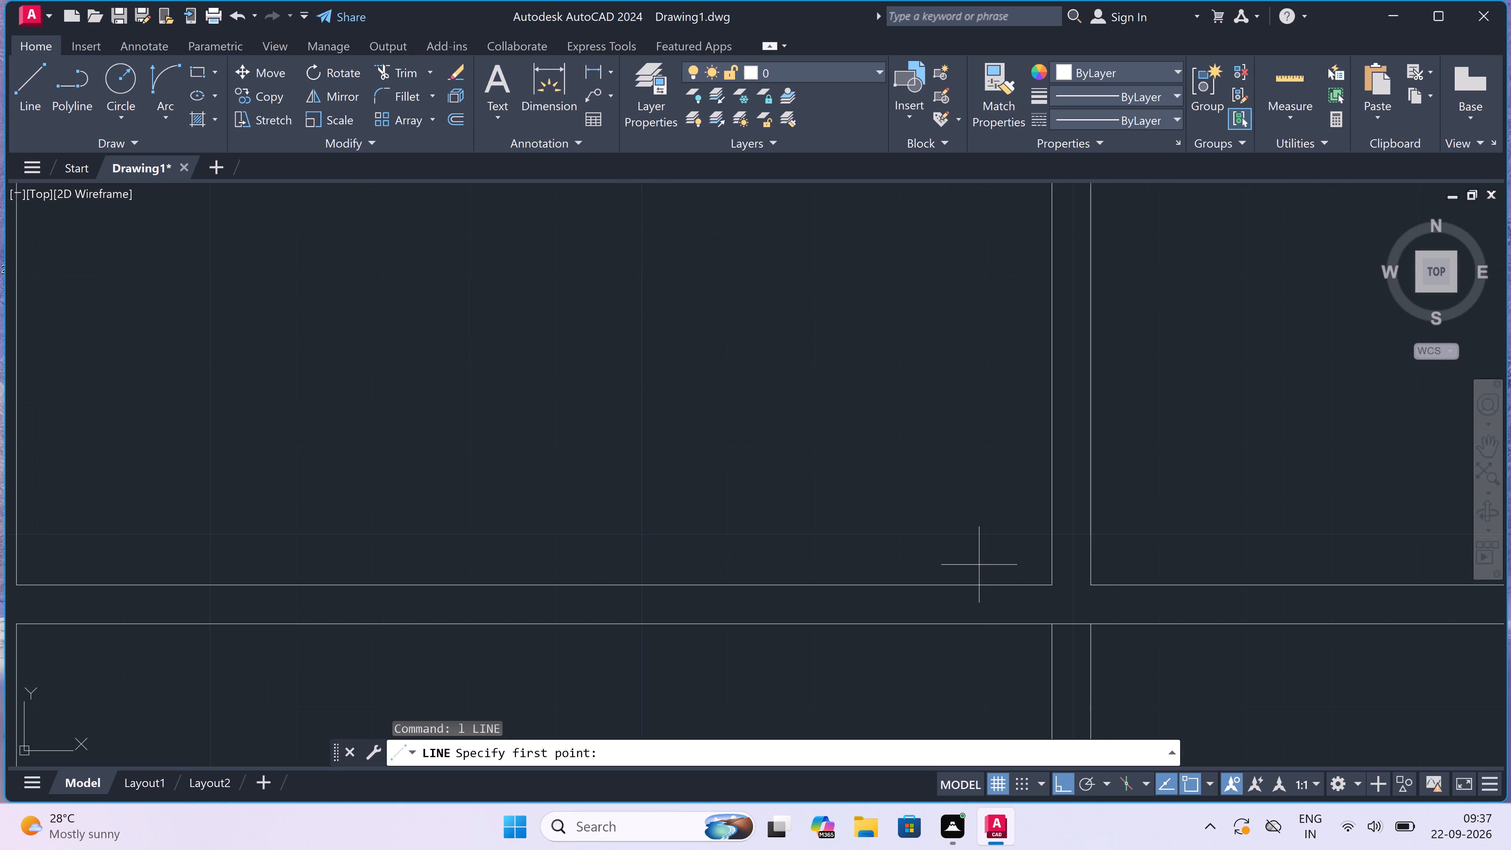
left_click(991, 589)
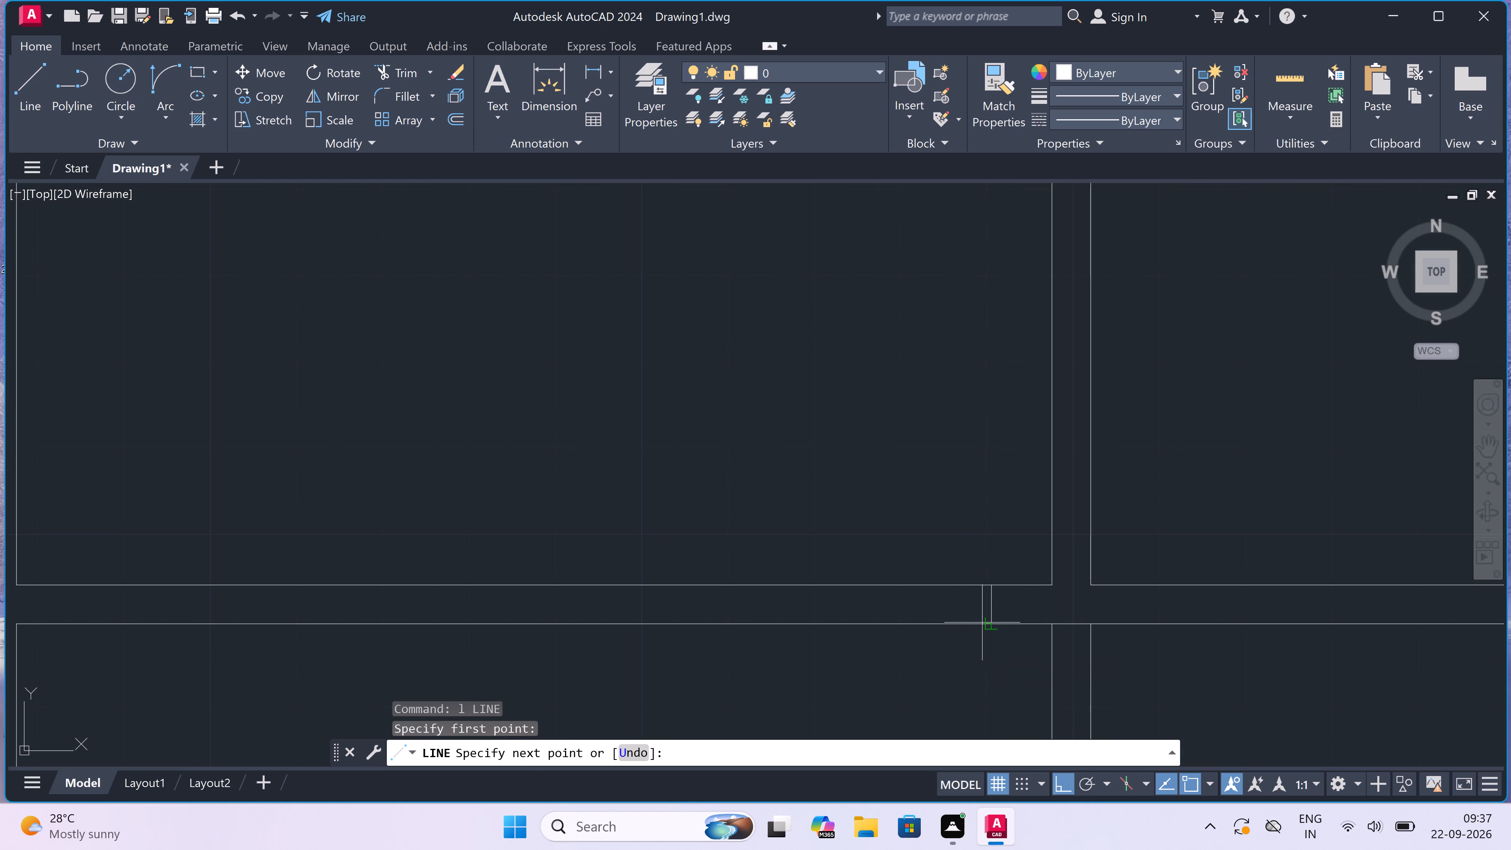
left_click(994, 621)
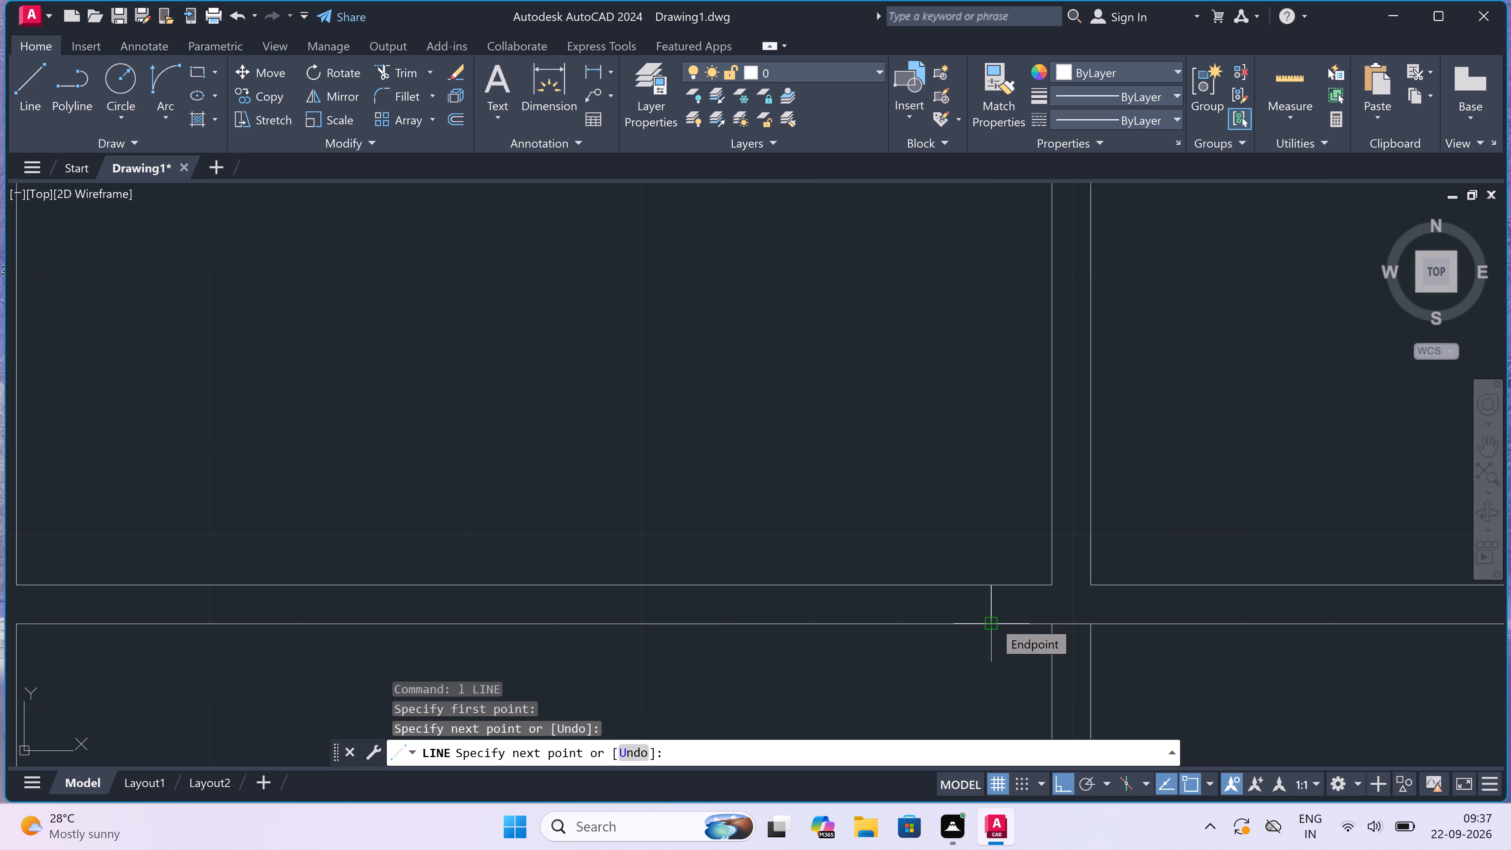
left_click(995, 604)
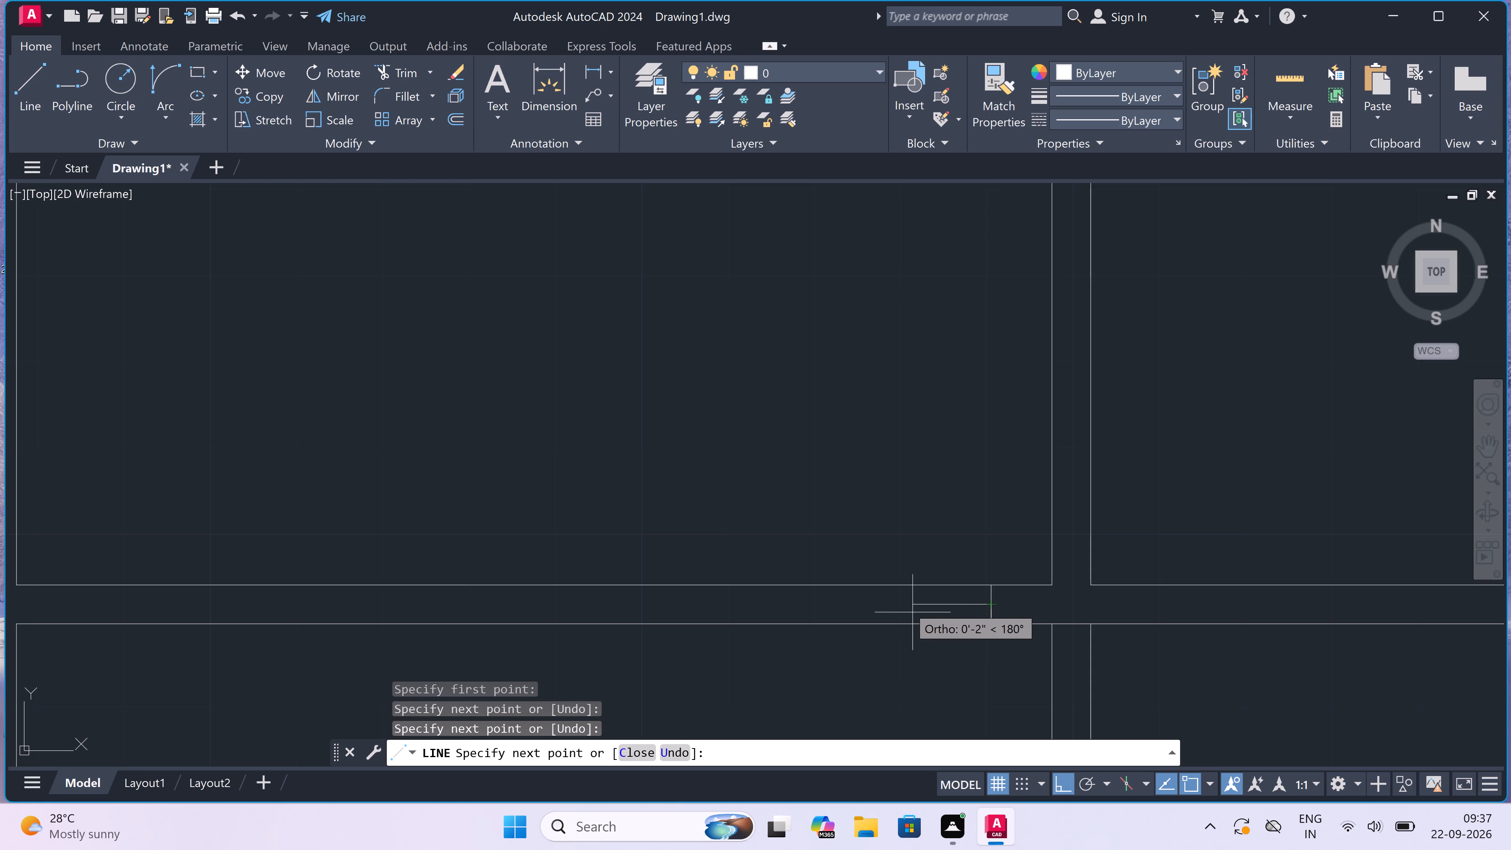
key("2")
type("\"")
key("space")
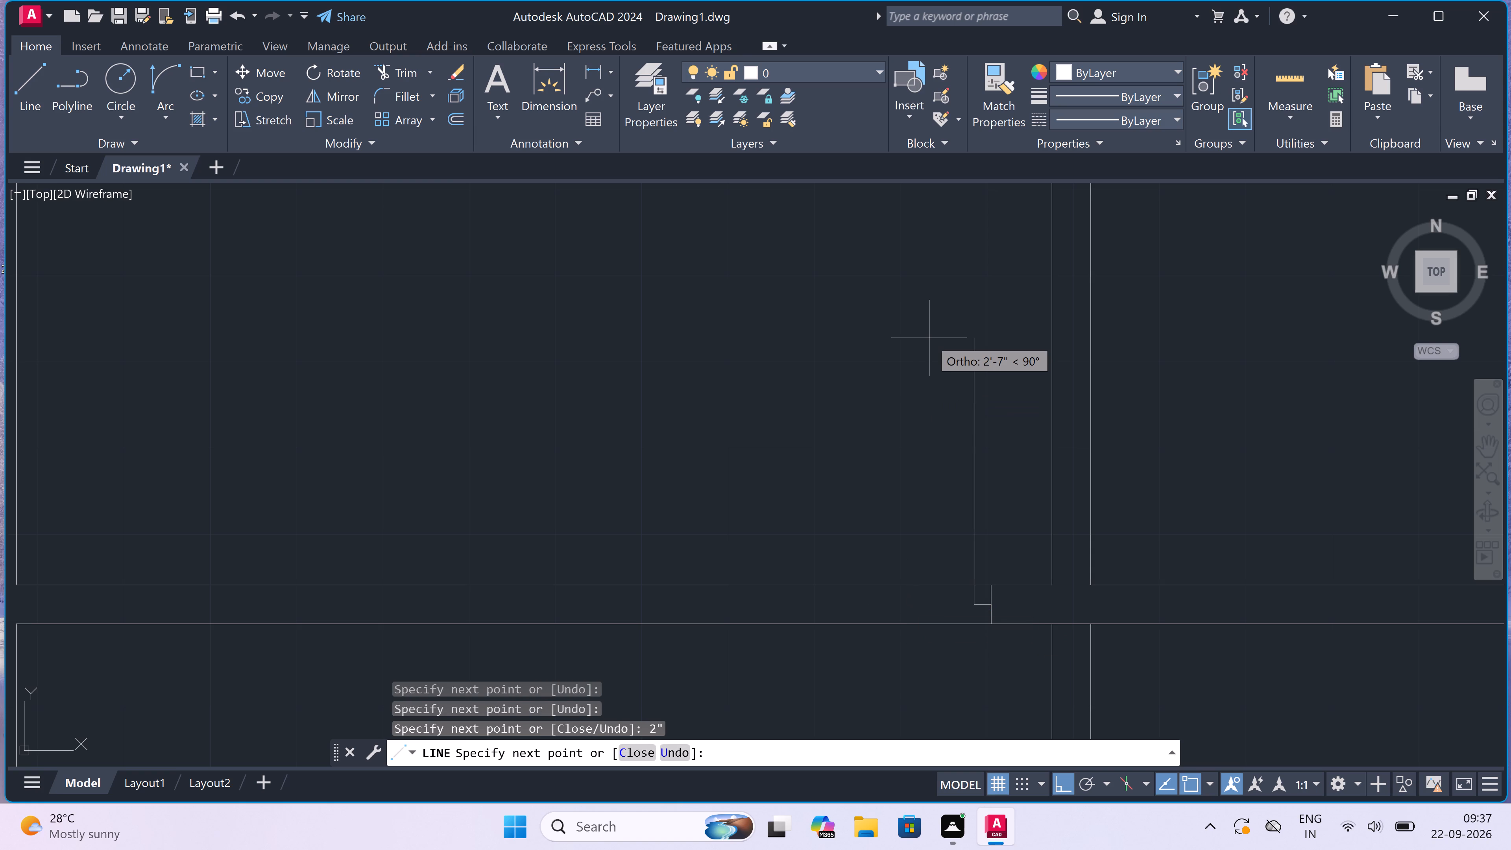
key("3")
type("'")
key("space")
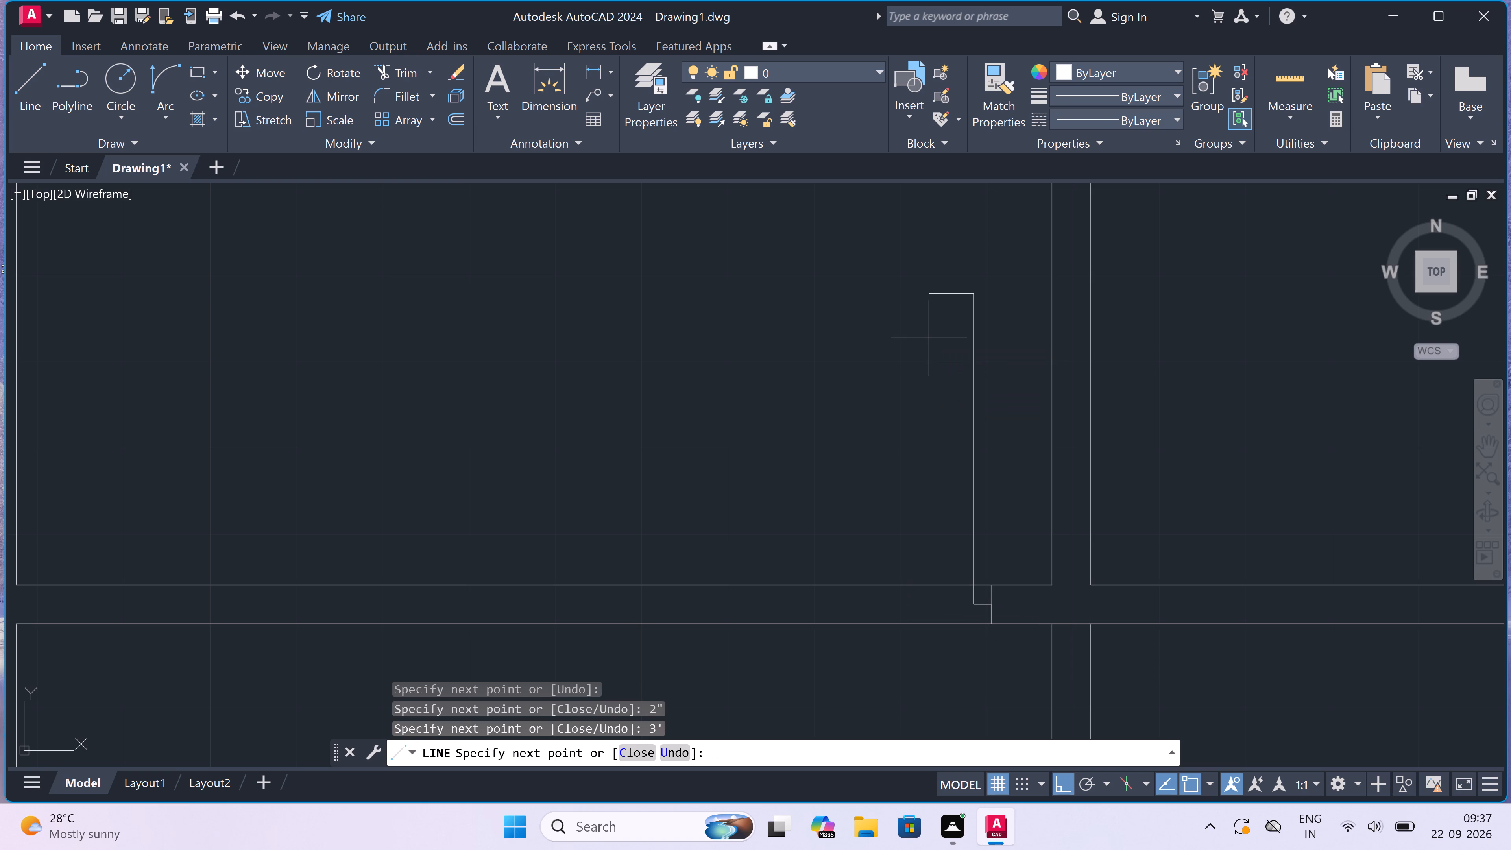
key("Escape")
Draw the opposite door jamb across the horizontal partition, left of the 3' leaf, adding a 2" rightward segment from its midpoint.
key("space")
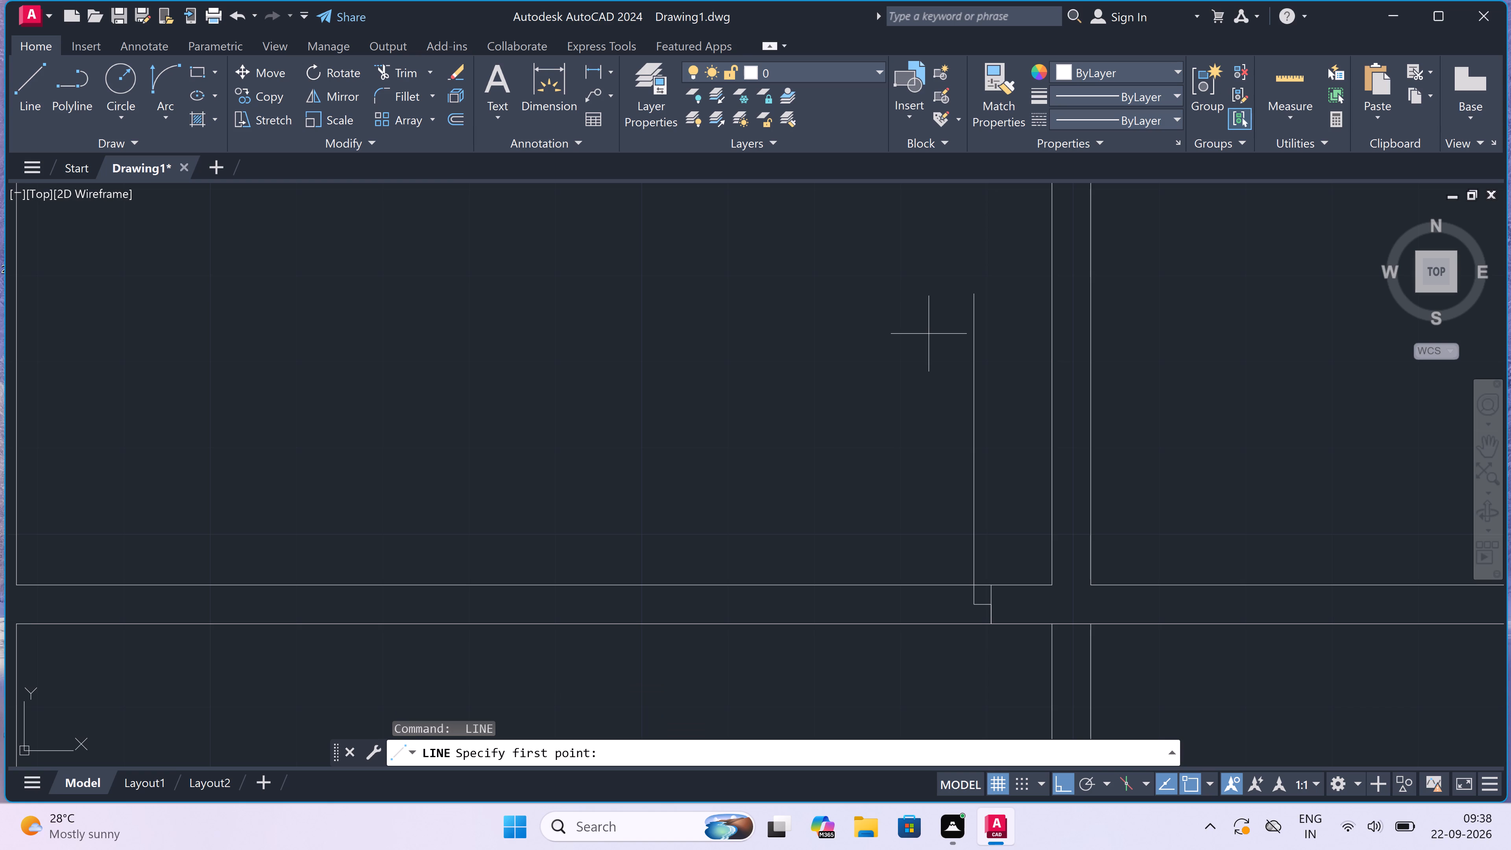
key("Escape")
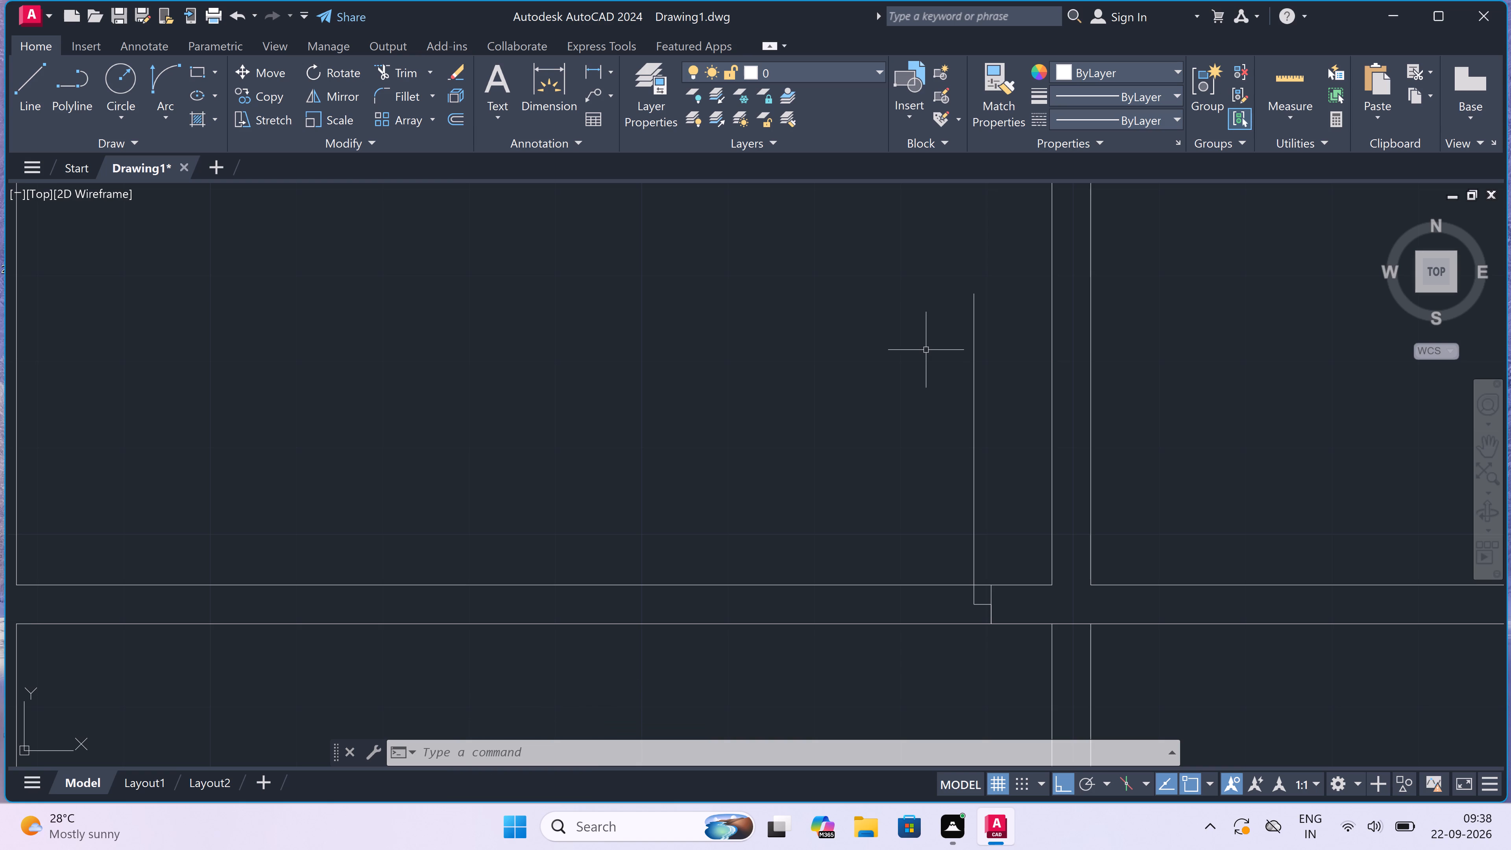
key("space")
left_click(685, 586)
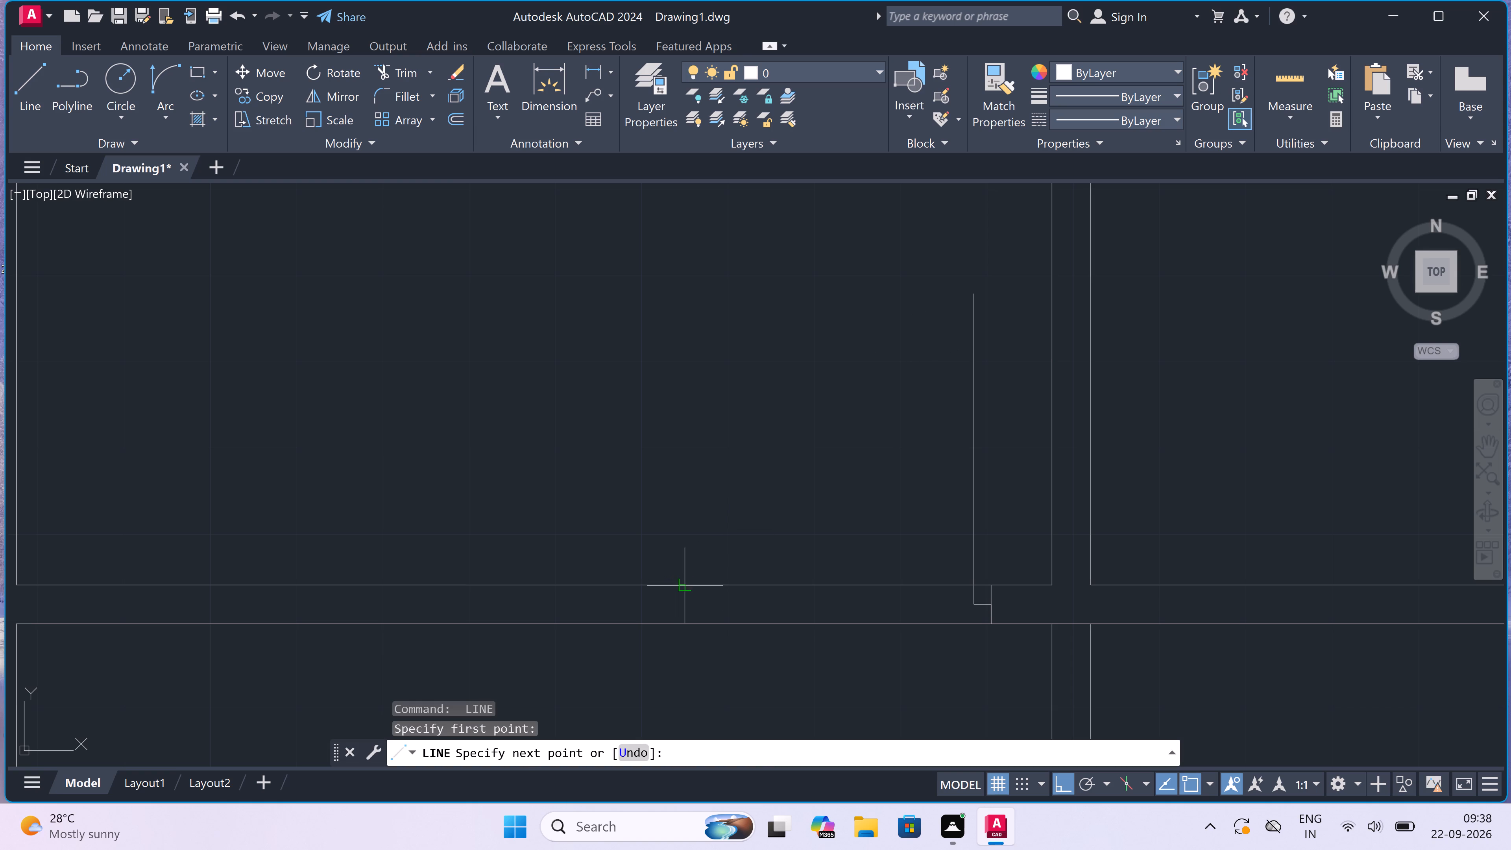
left_click(683, 625)
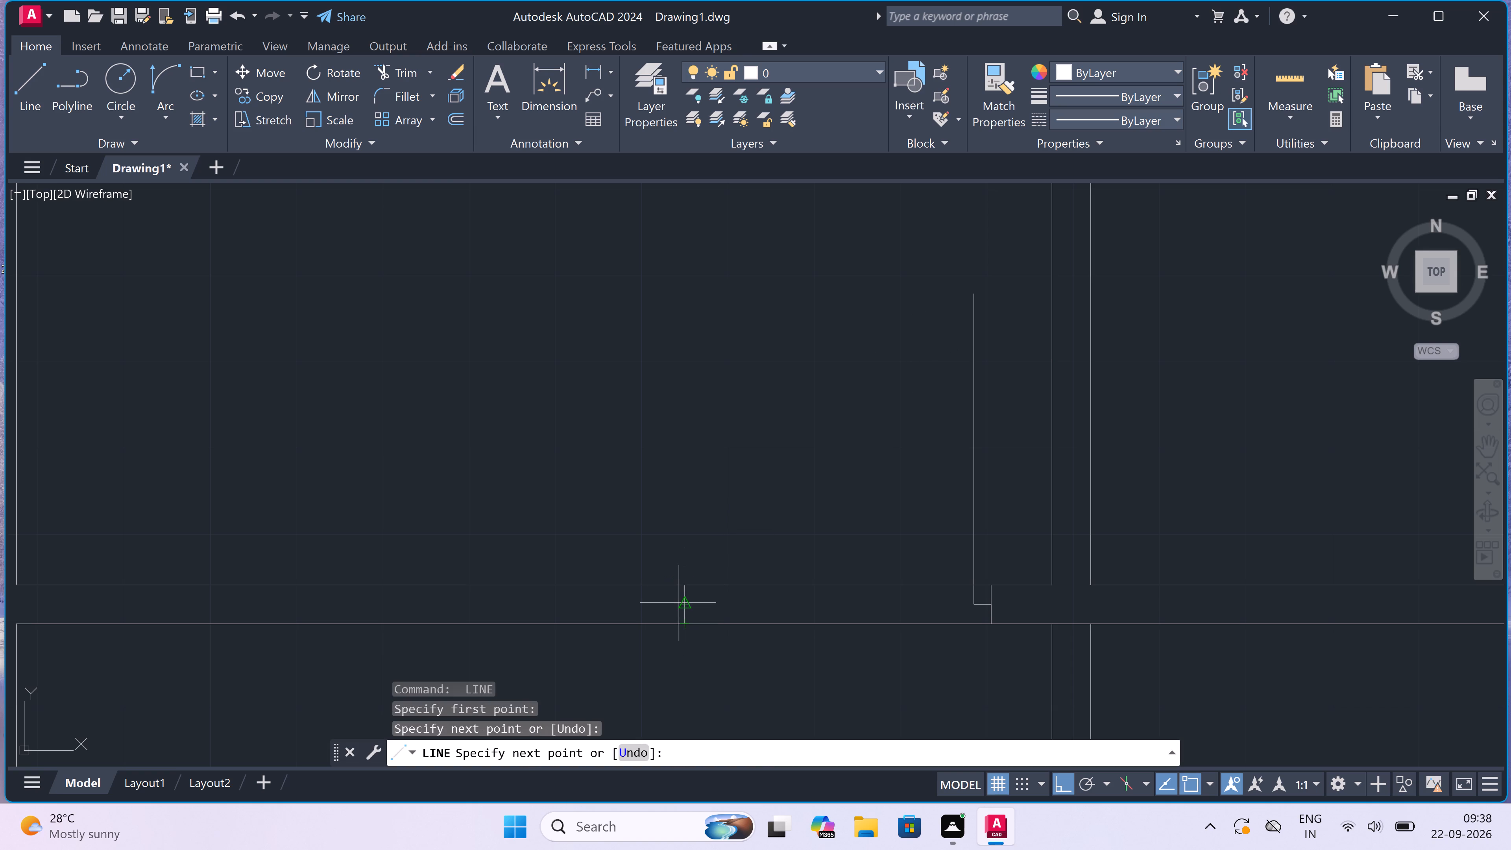
left_click(679, 603)
type("2\"")
key("space")
key("Escape")
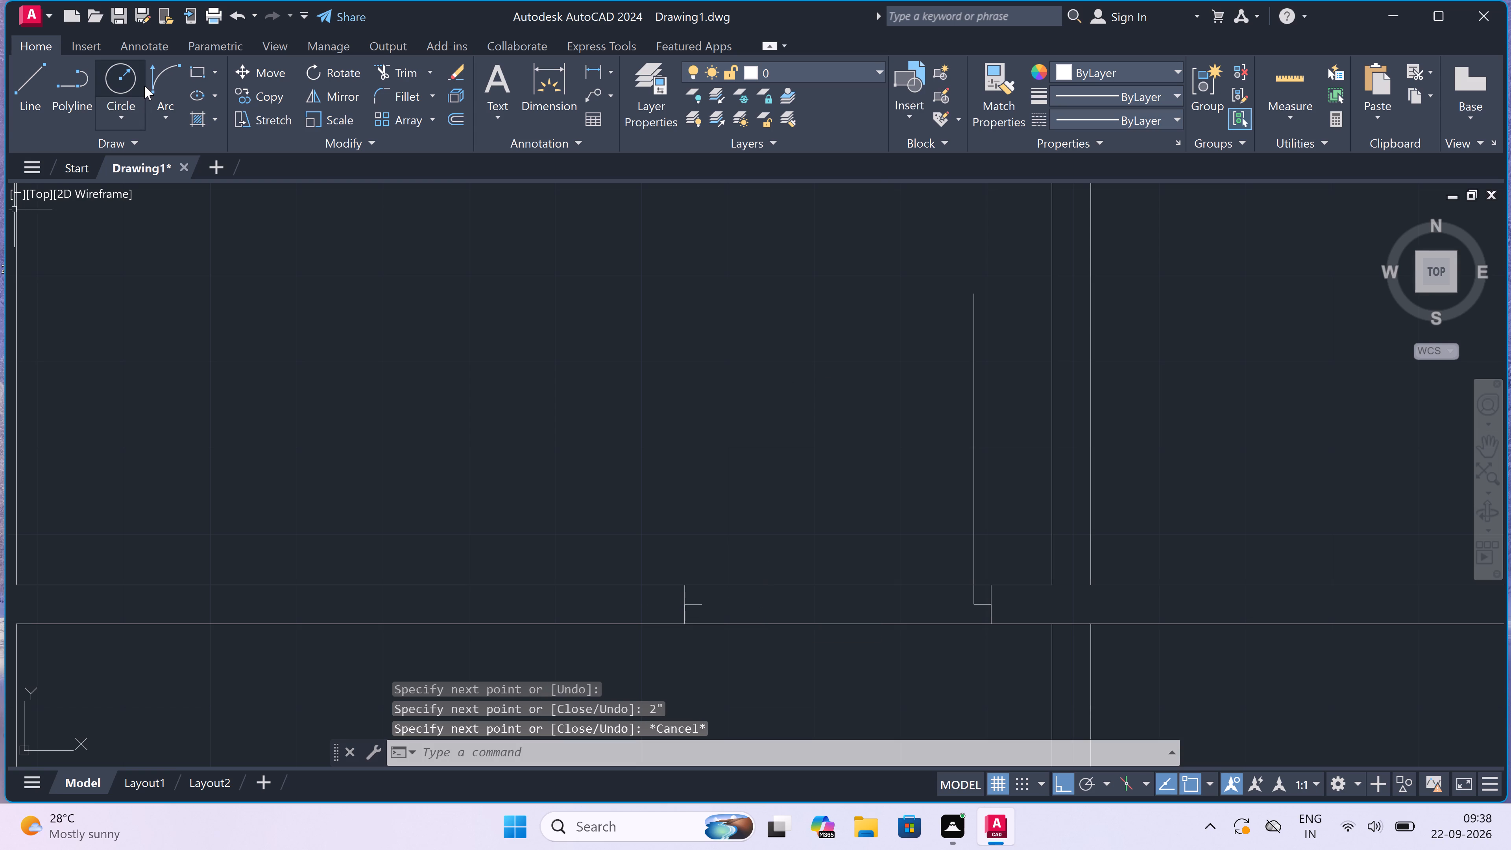
Draw the door swing as a start-end-direction arc from the 3' leaf's top to the opposite jamb's 2" segment, with a horizontal leftward start tangent.
left_click(152, 79)
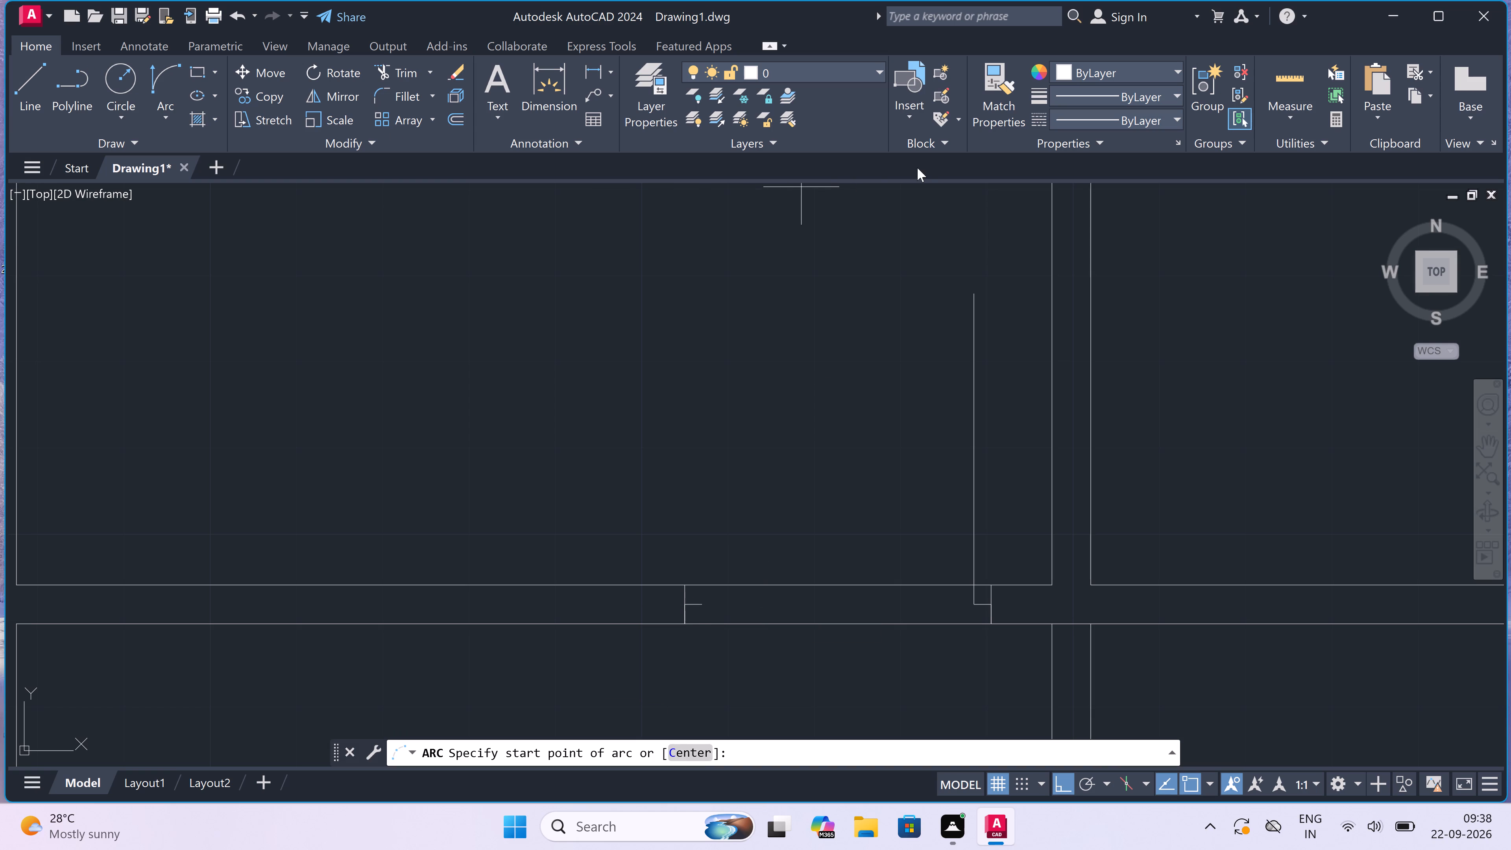
left_click(975, 286)
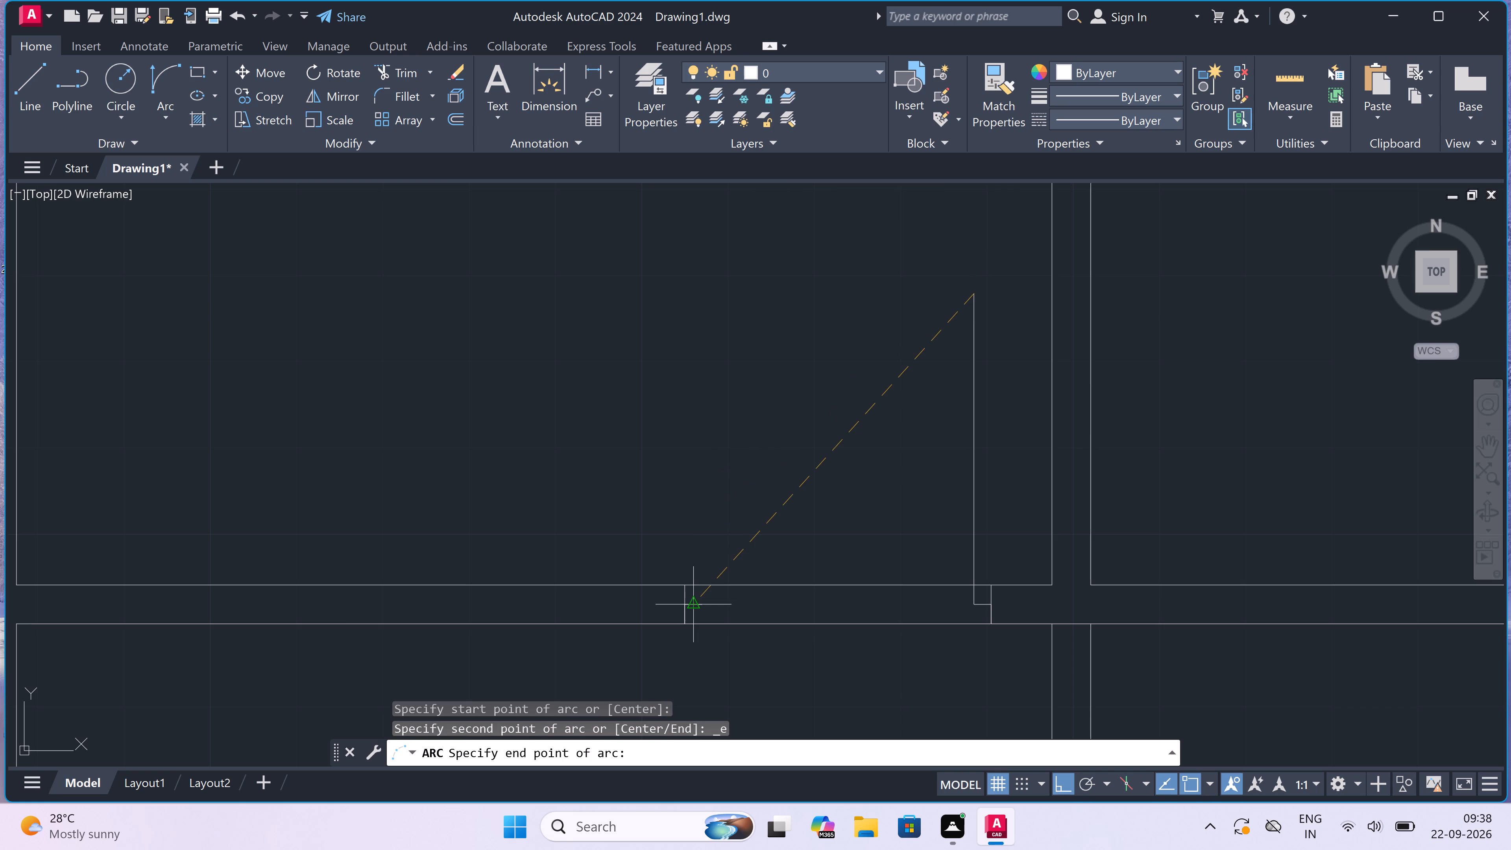
left_click(704, 599)
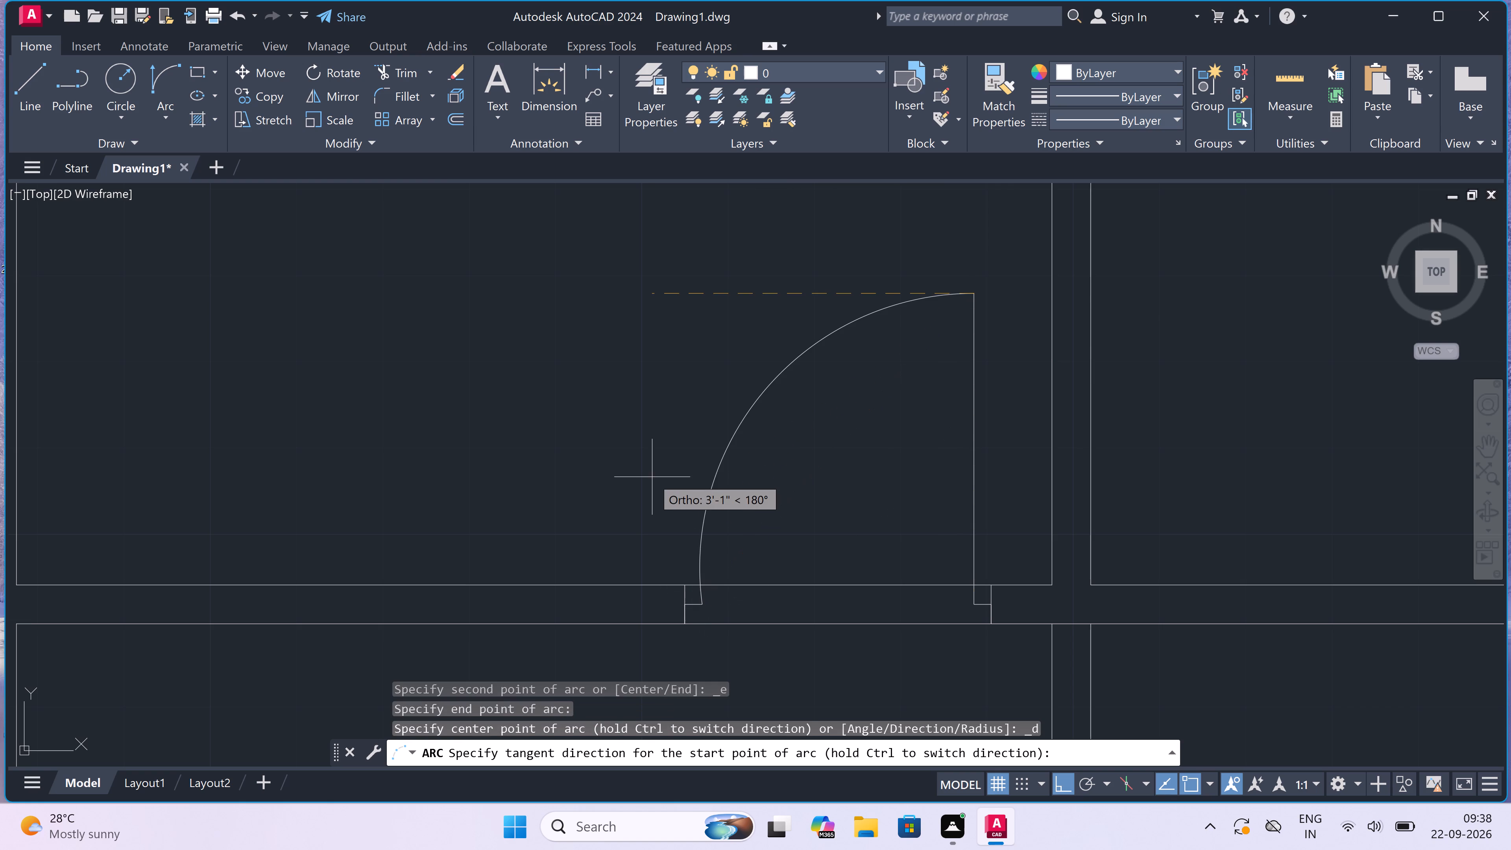
left_click(651, 477)
Trim both faces of the horizontal partition between the jambs of the new 3' door.
key("t")
key("r")
key("space")
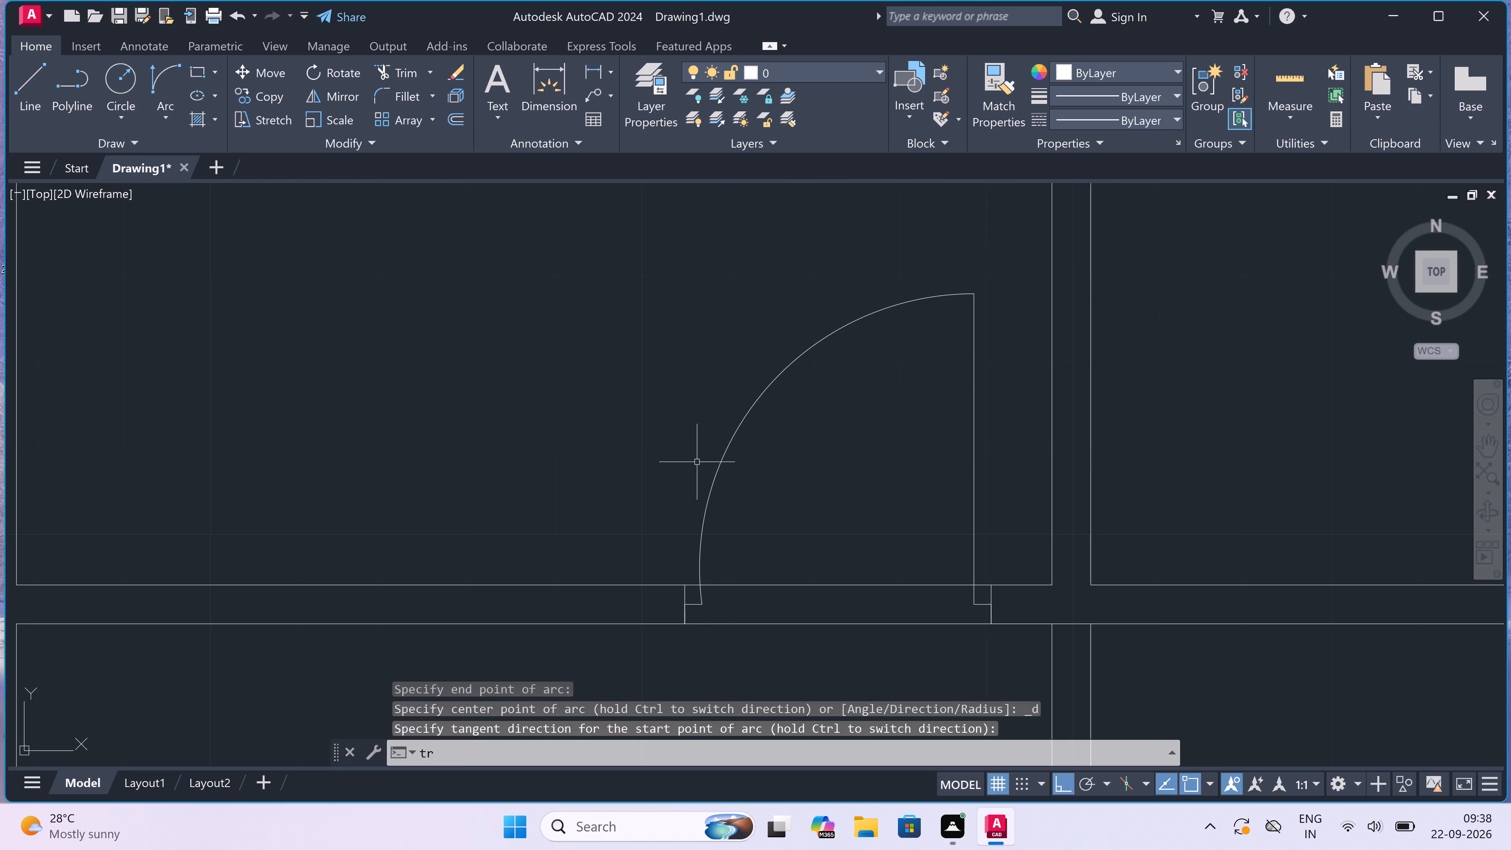
scroll(764, 421, "down", 2)
left_click_drag(779, 449, 780, 453)
left_click(778, 540)
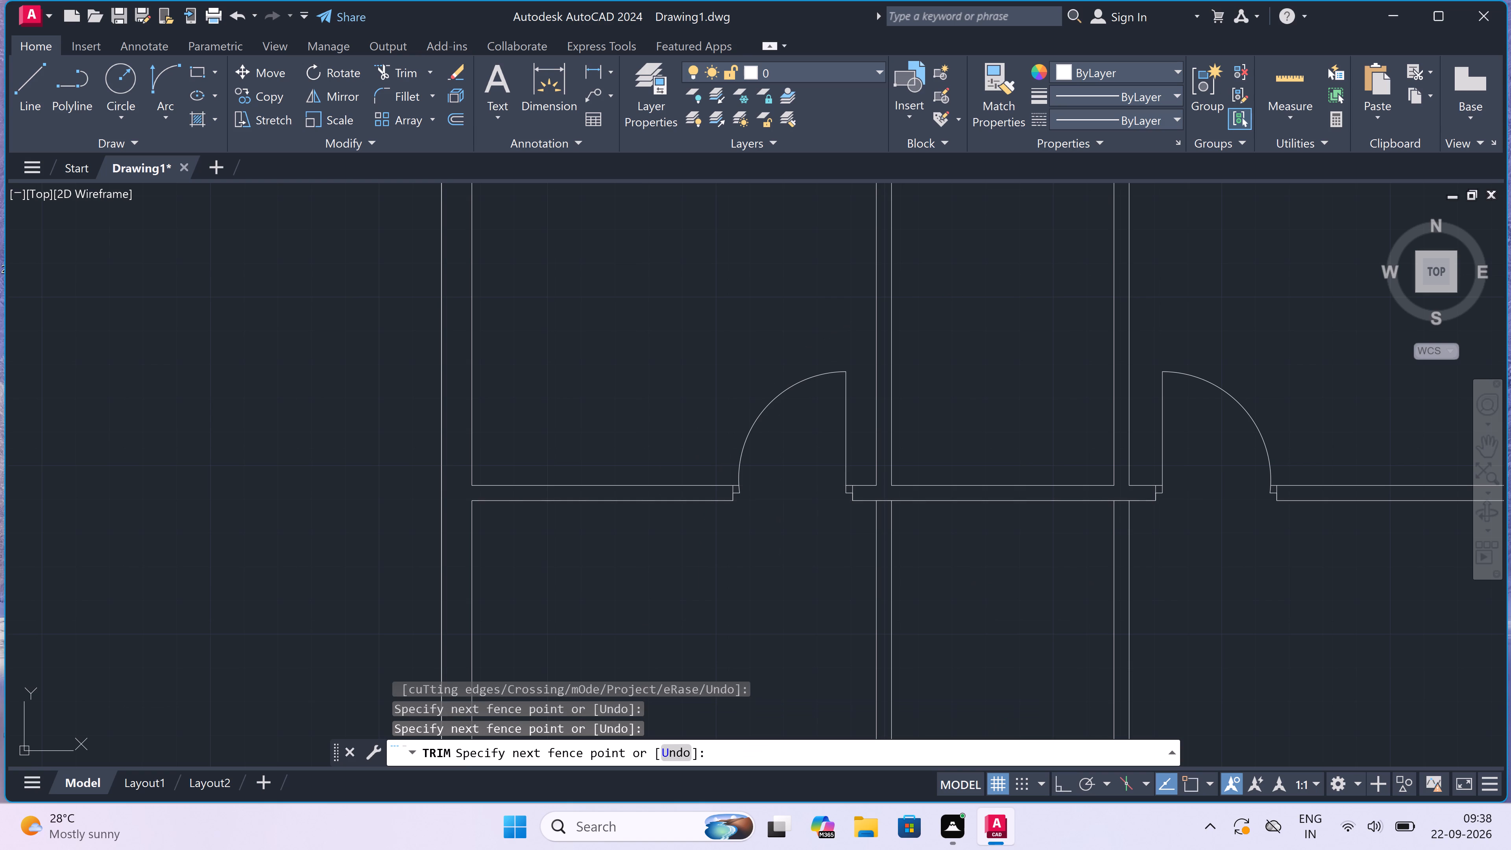
key("Escape")
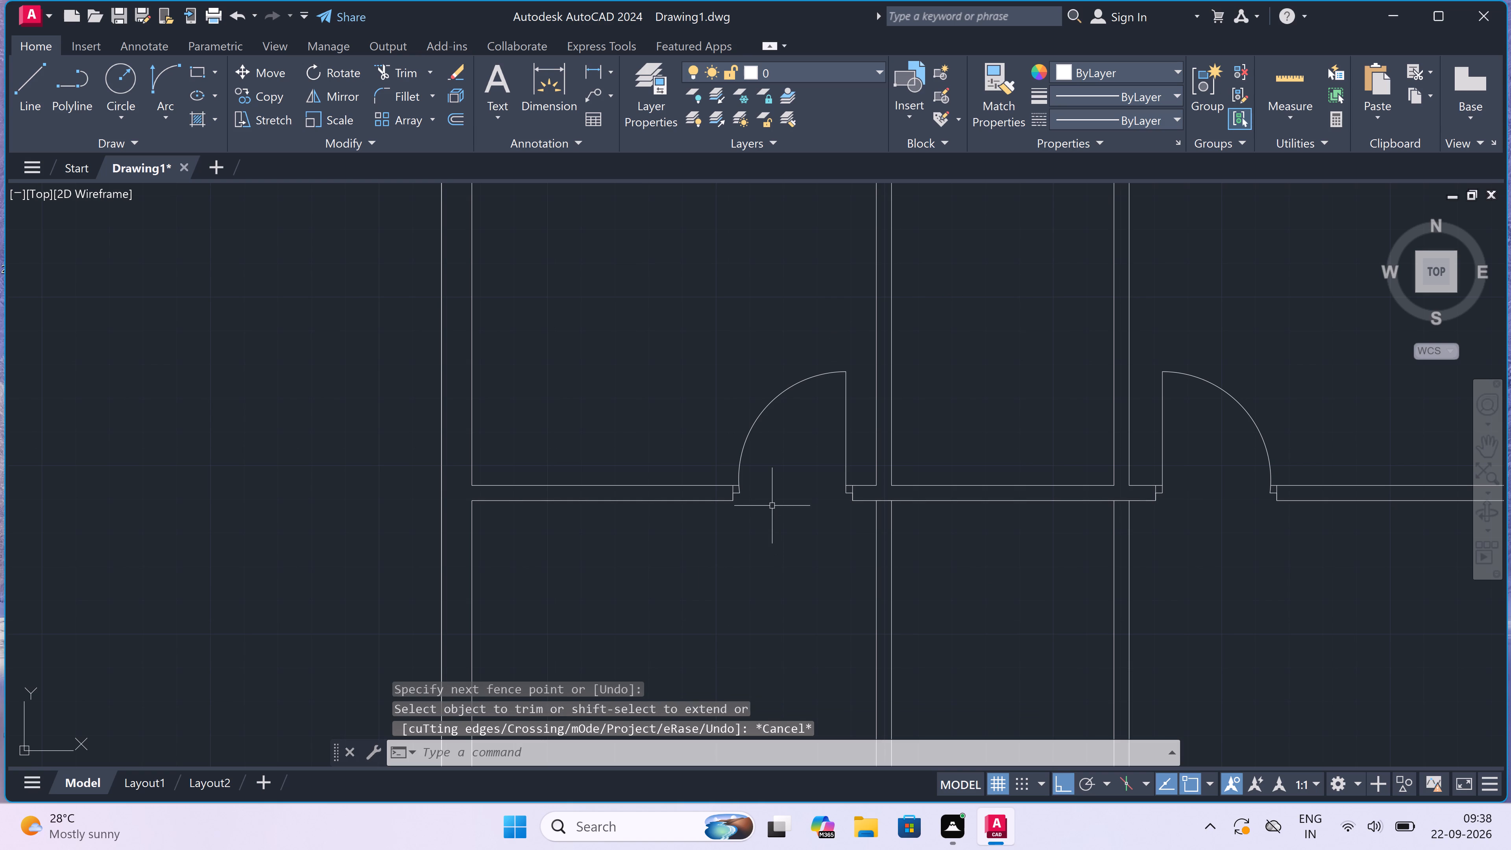
Delete the two lines of the first vertical partition below the horizontal partition.
left_click(900, 526)
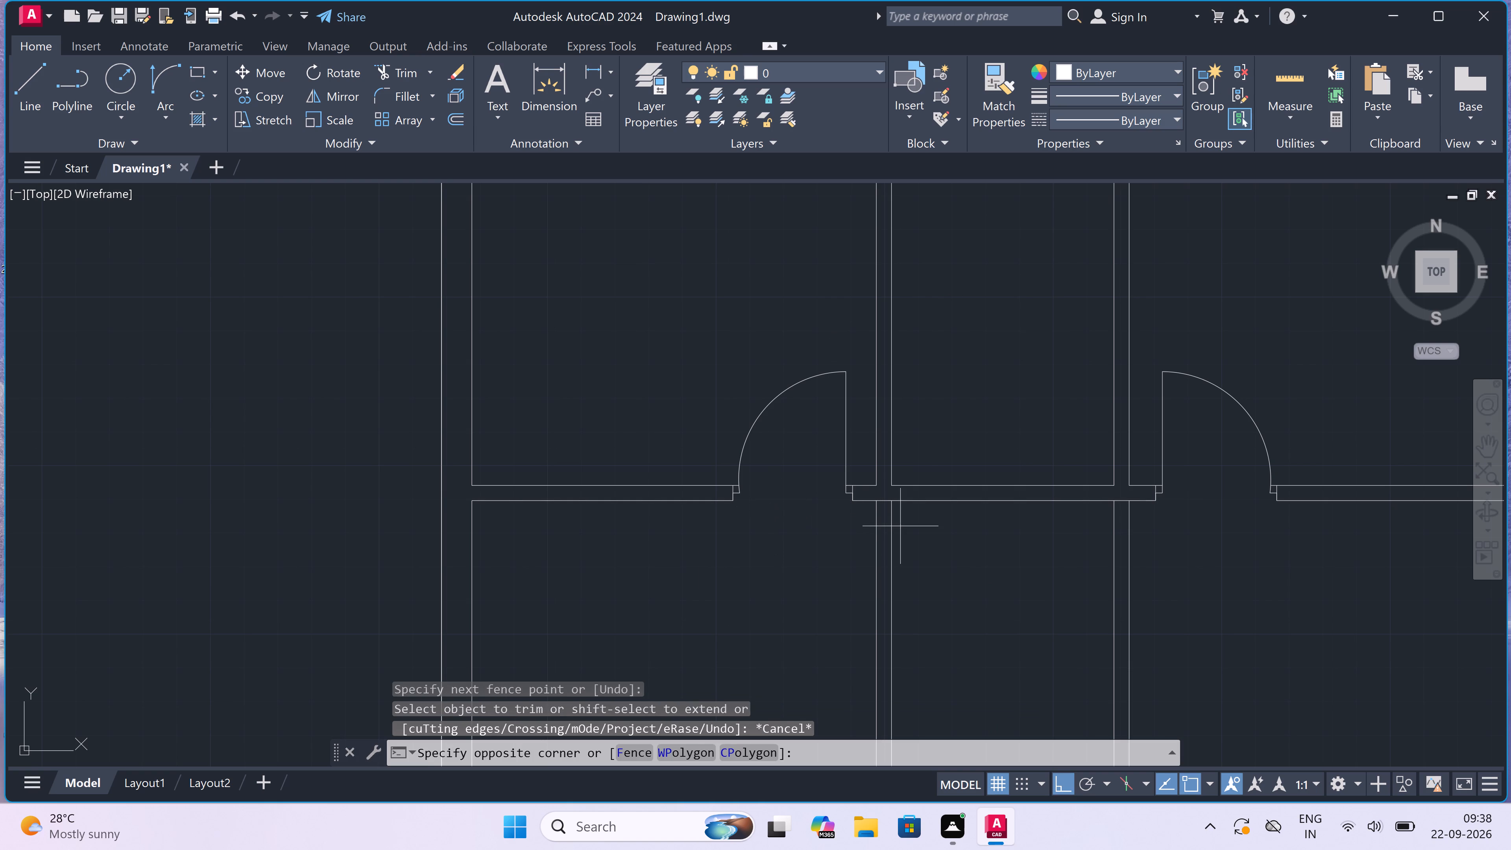
left_click(804, 573)
key("Delete")
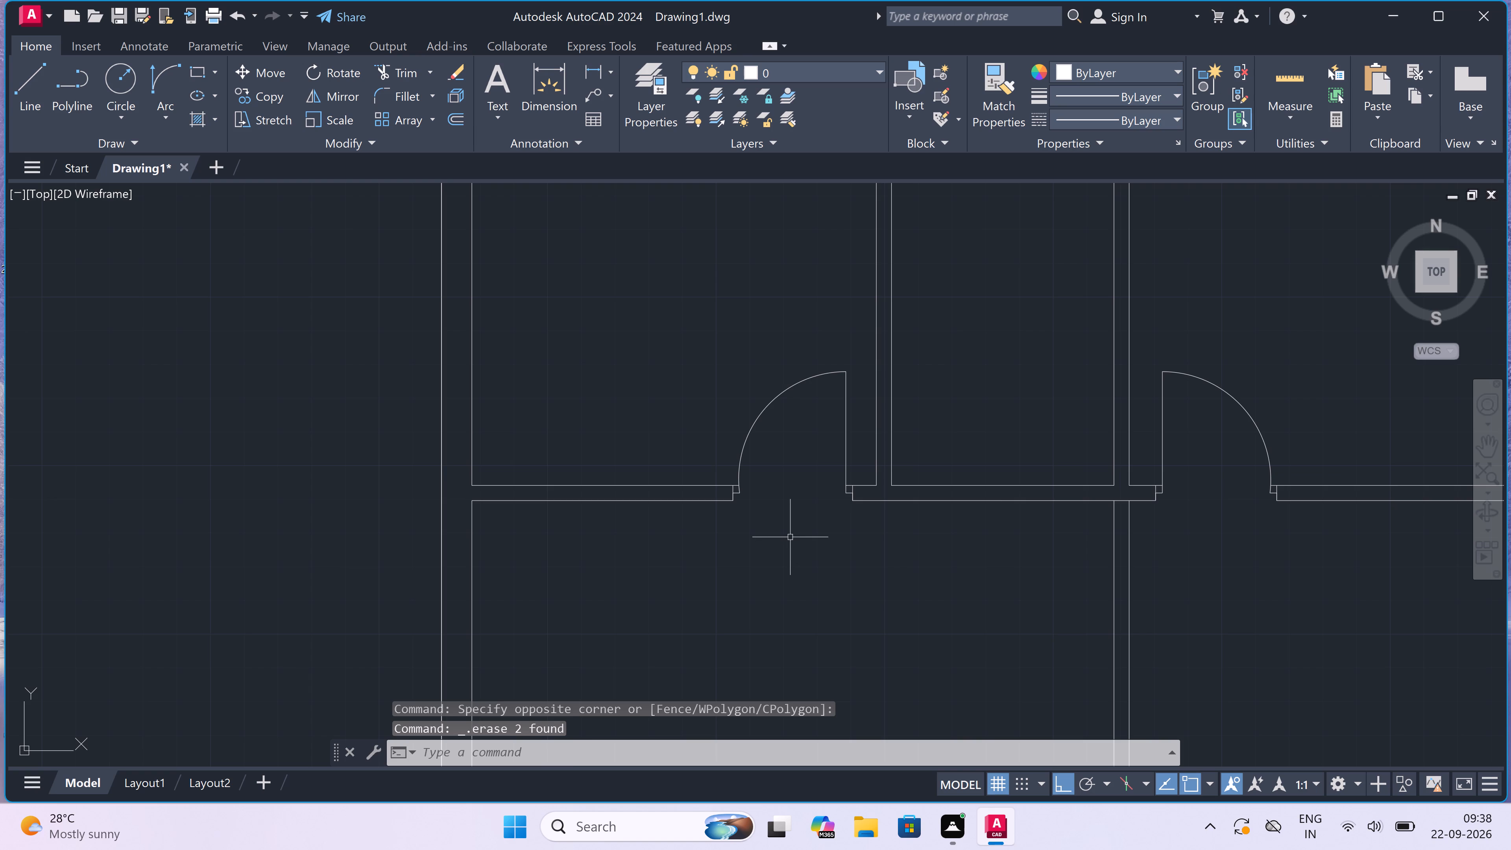
Draw a jamb across the first vertical partition just below the top wall, adding a 2" downward segment from its midpoint and a 2' rightward leaf.
scroll(792, 535, "down", 1)
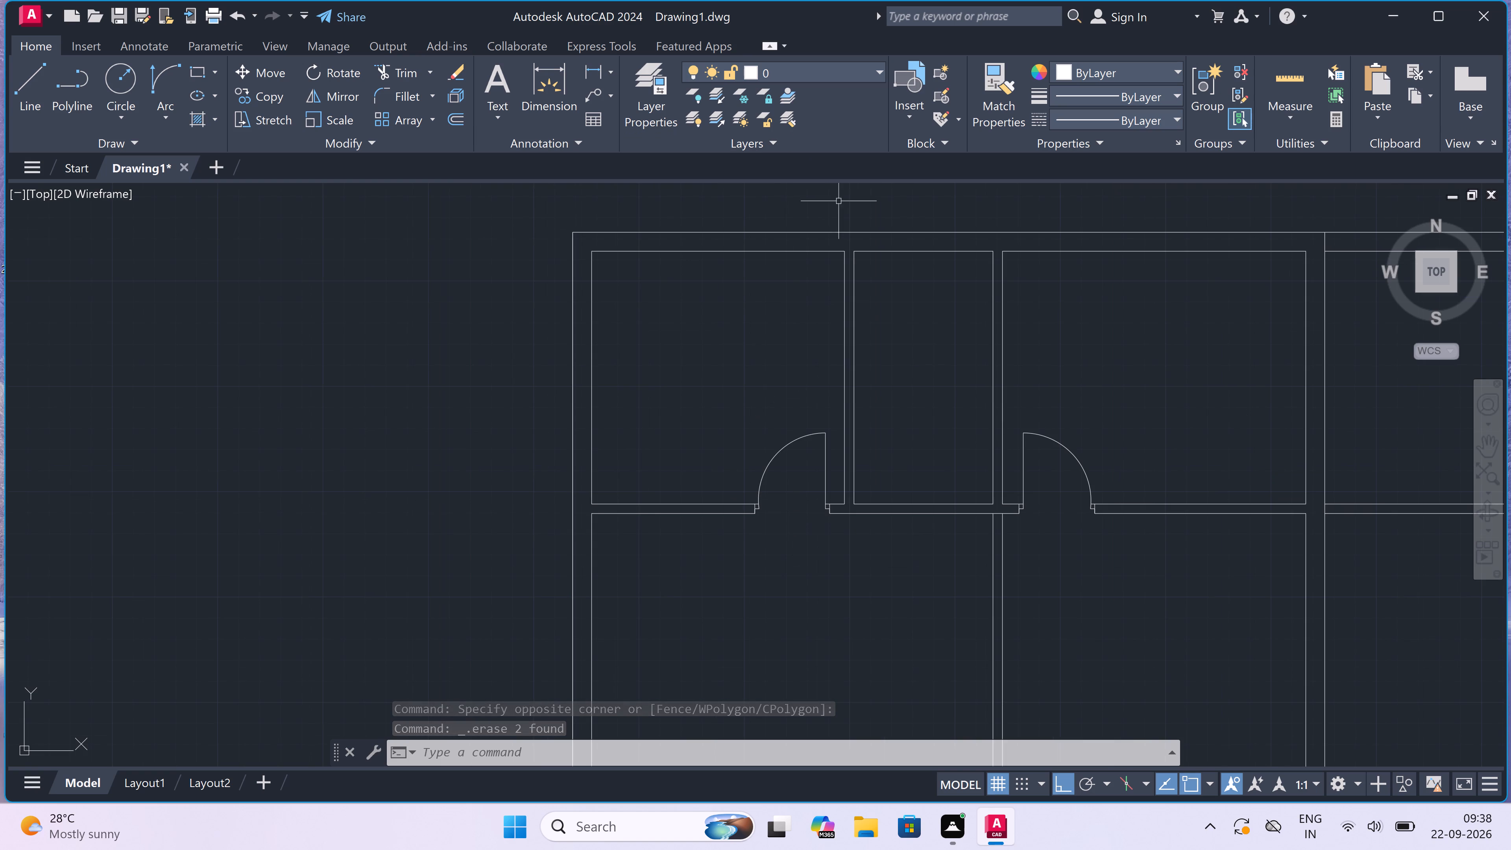
scroll(861, 224, "up", 3)
key("l")
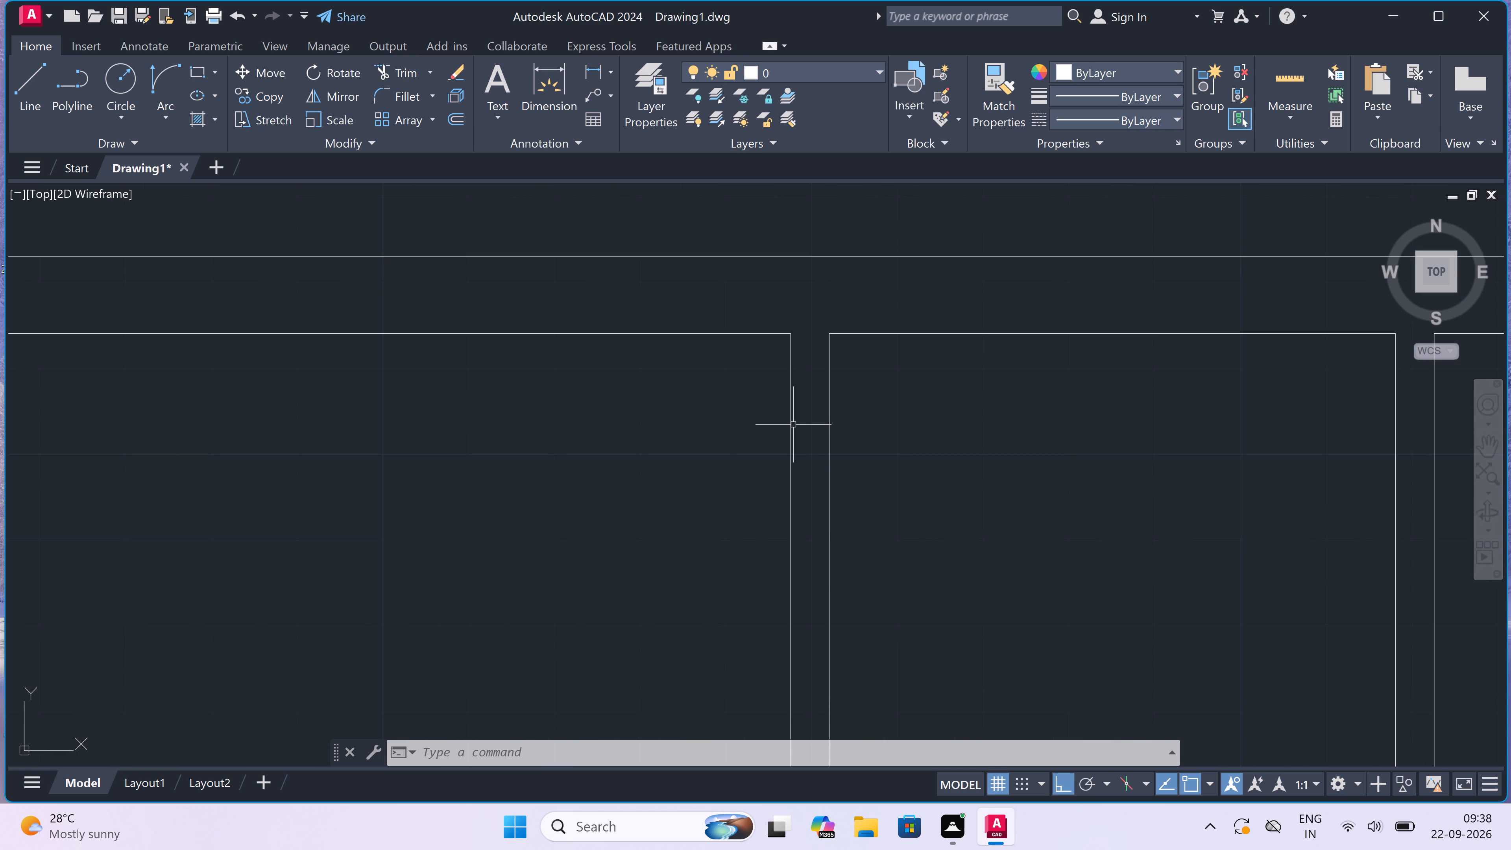
key("space")
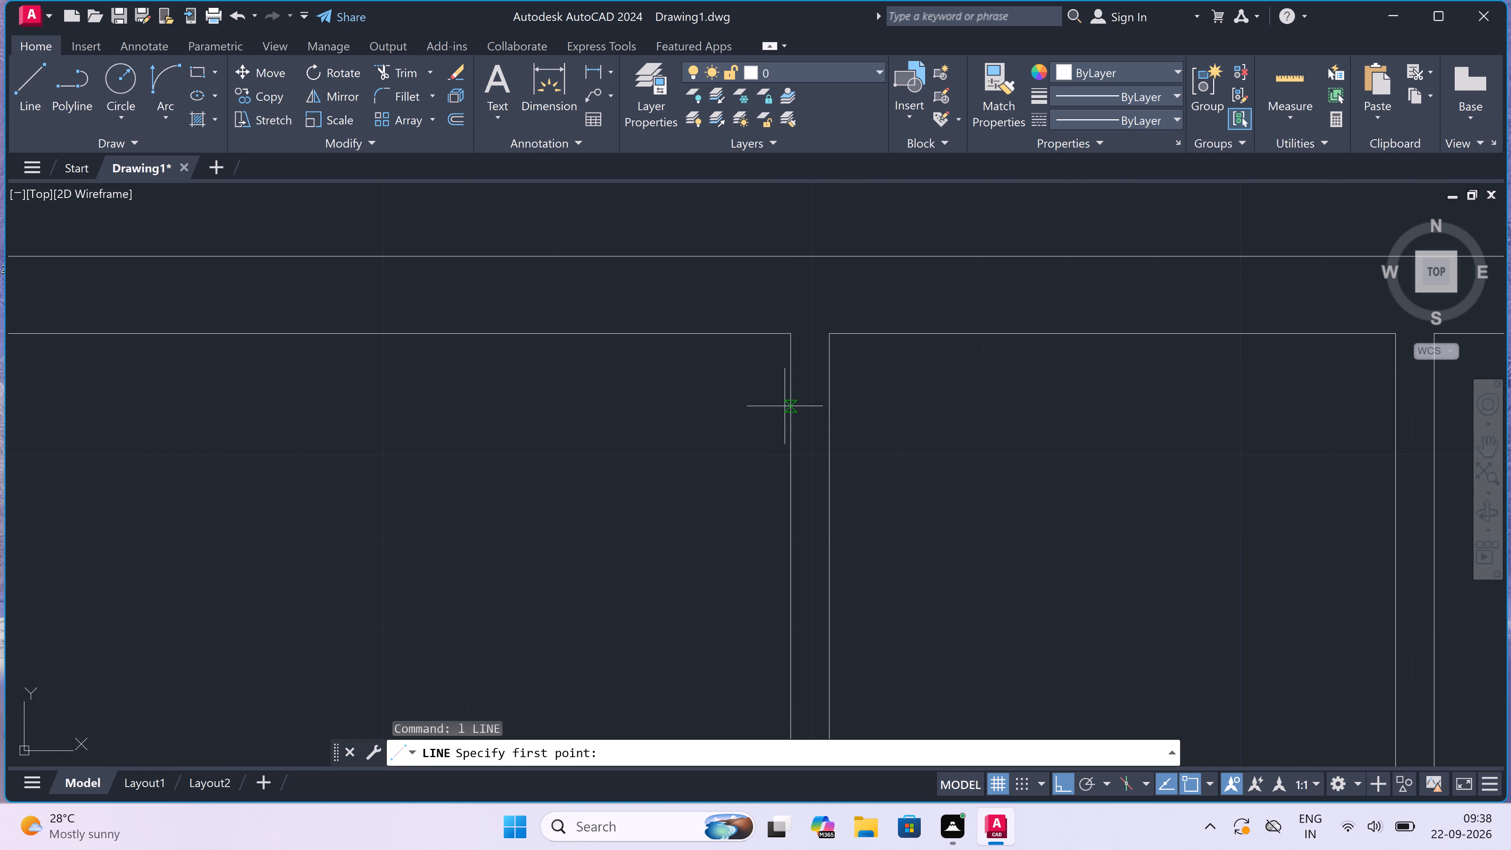
left_click(786, 388)
left_click(830, 386)
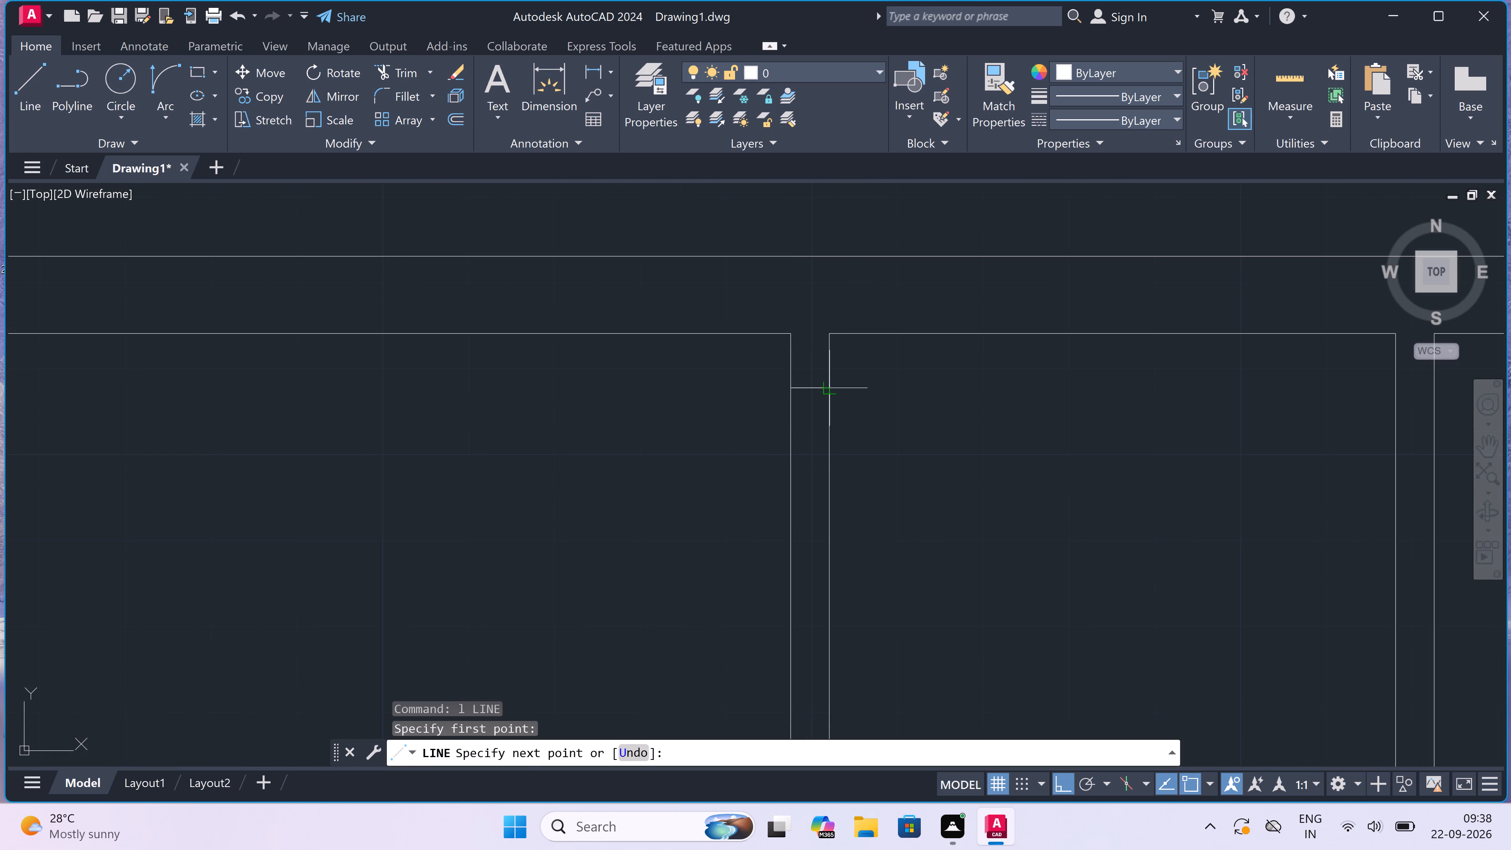
left_click(809, 391)
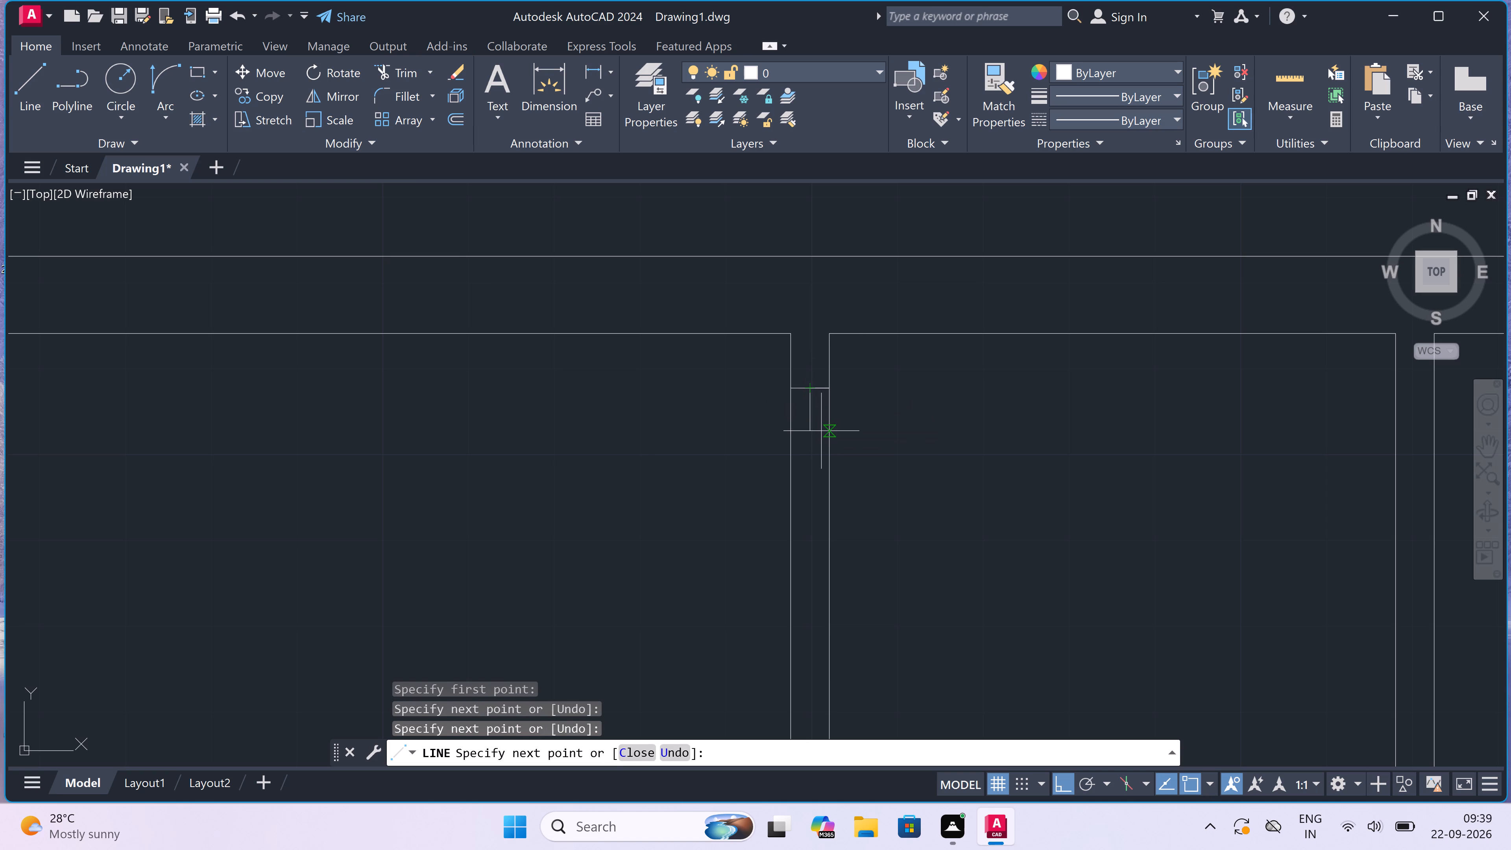
type("2\"")
key("space")
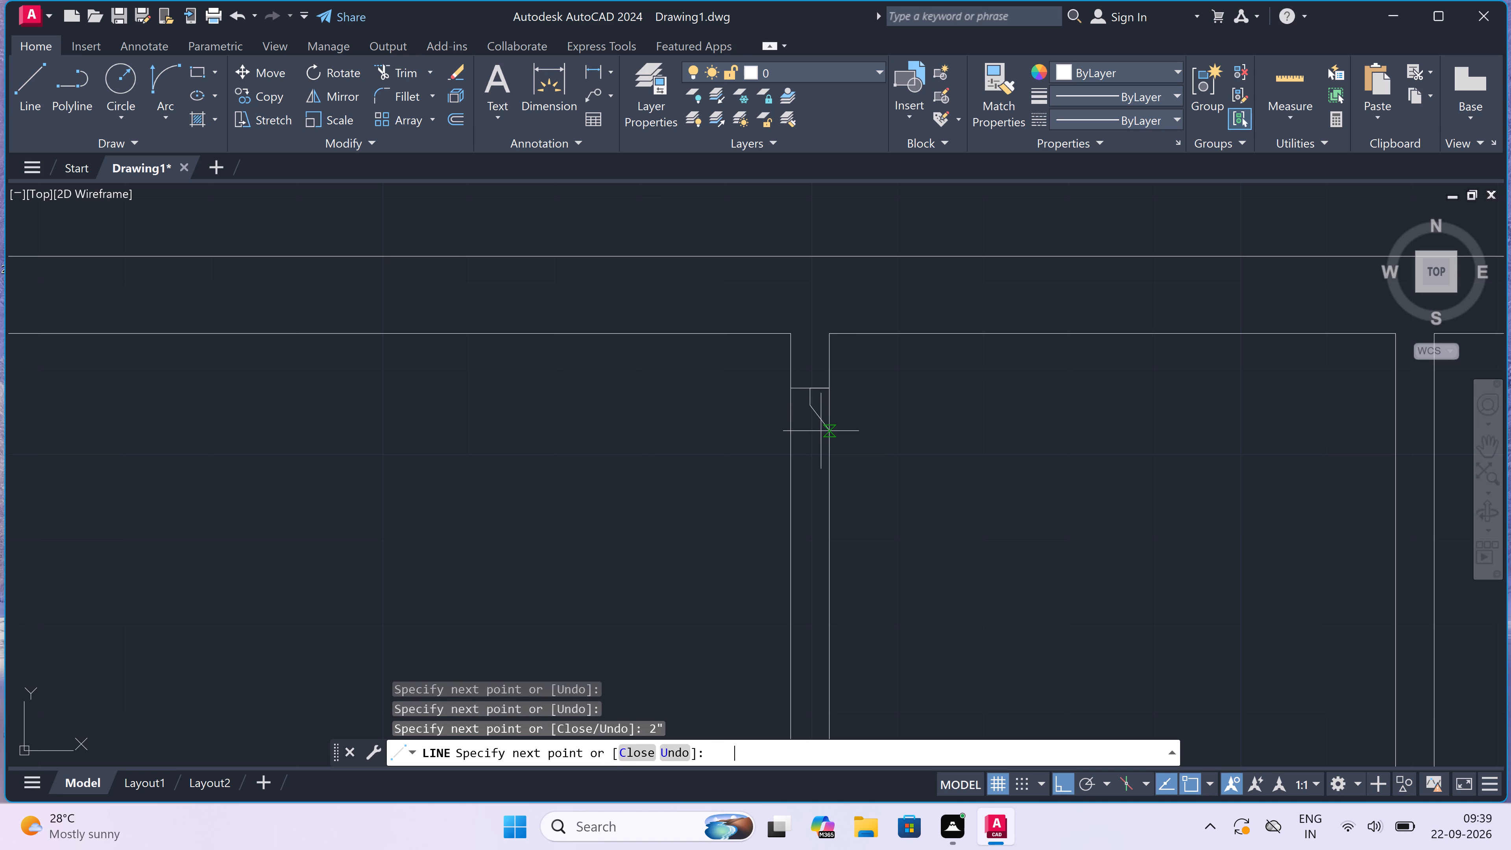
type("2'")
key("space")
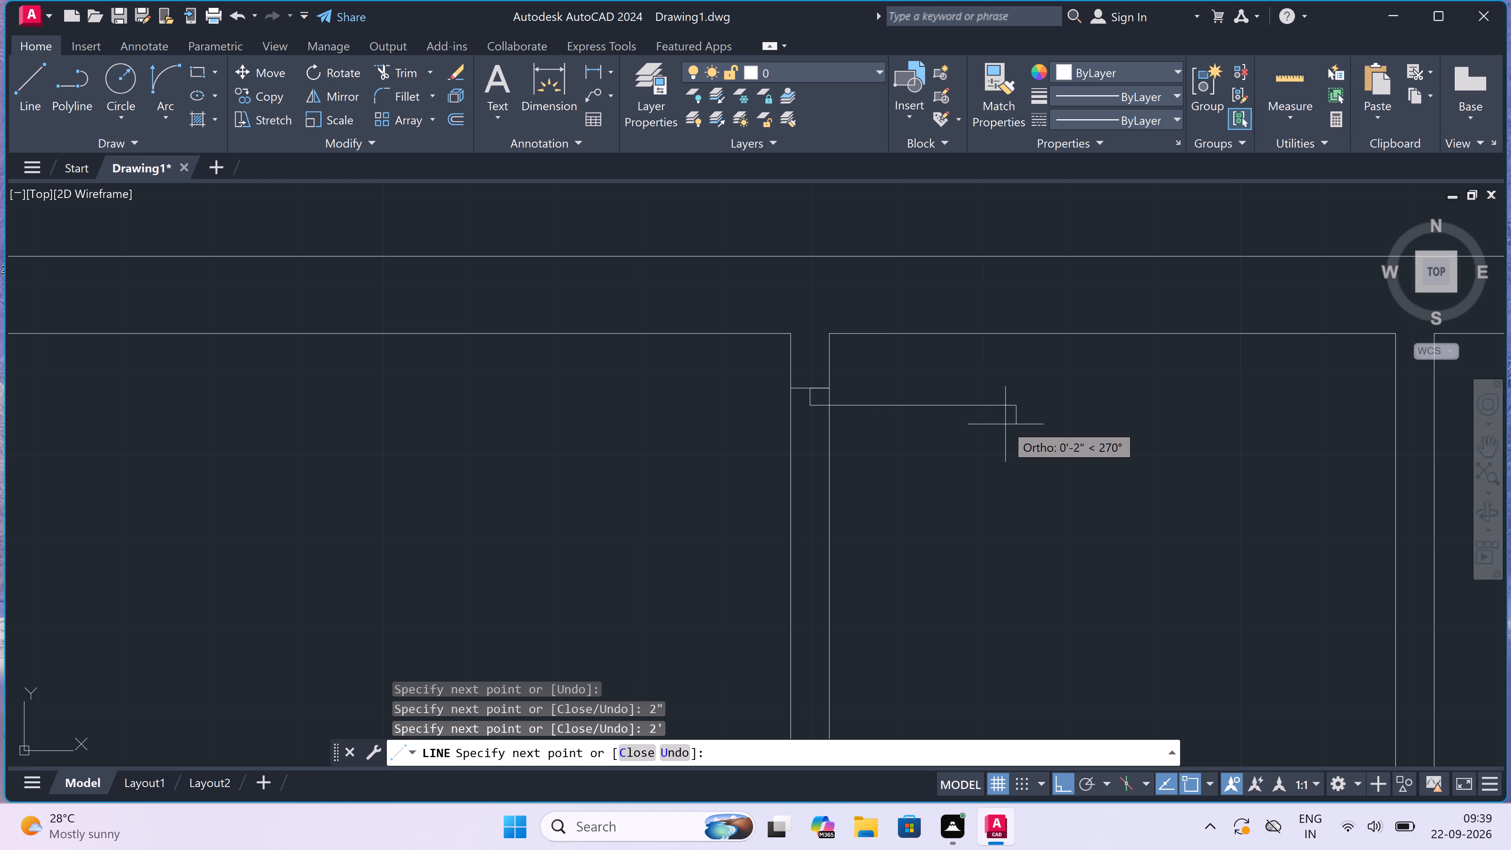
key("Escape")
Draw the lower jamb across the first vertical partition below the 2' leaf, adding a 2" upward segment from its midpoint.
key("space")
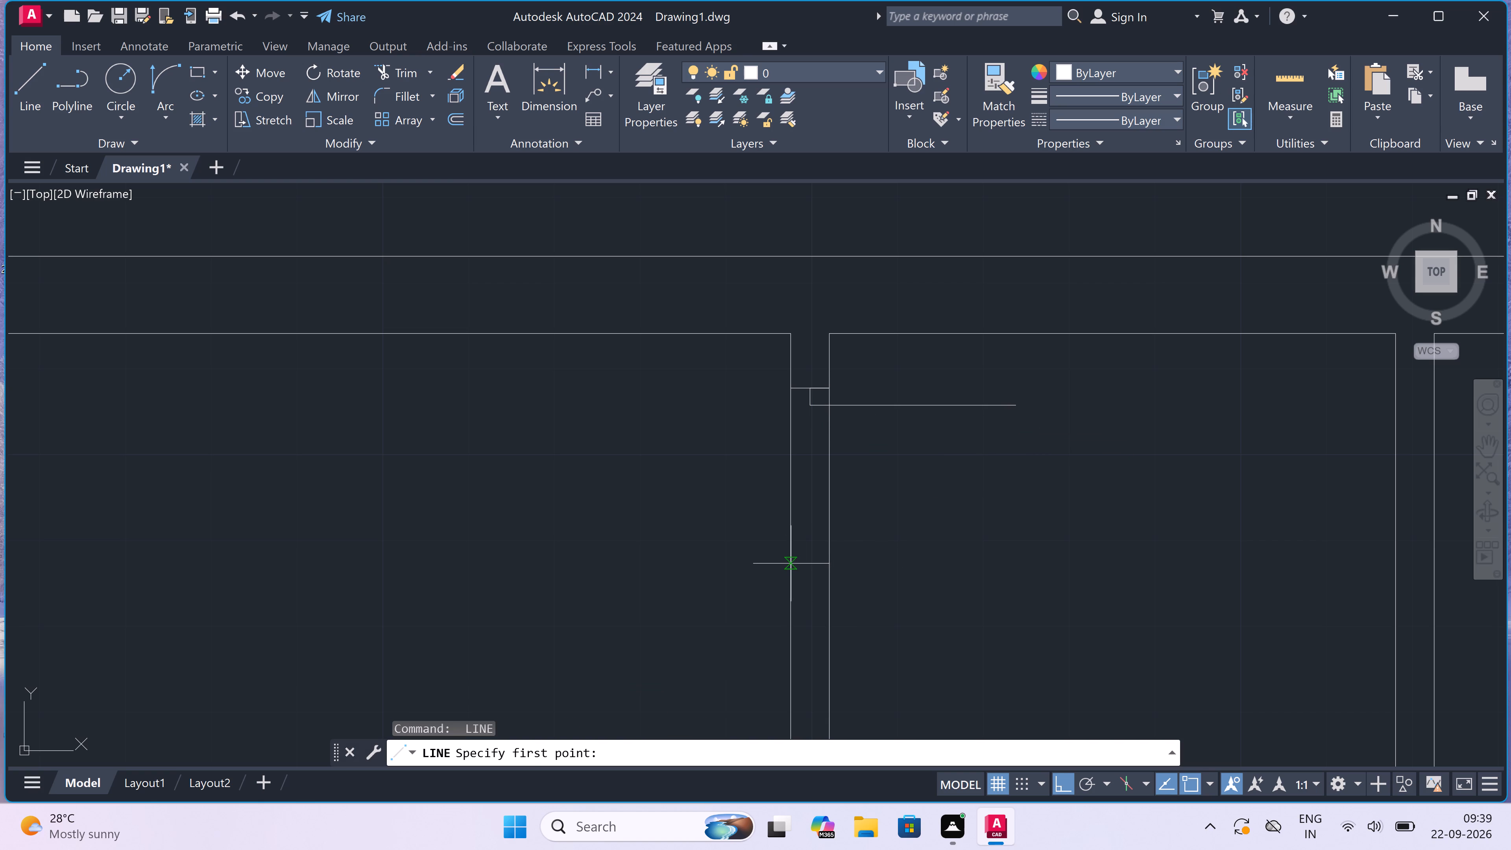
left_click(791, 564)
left_click(825, 567)
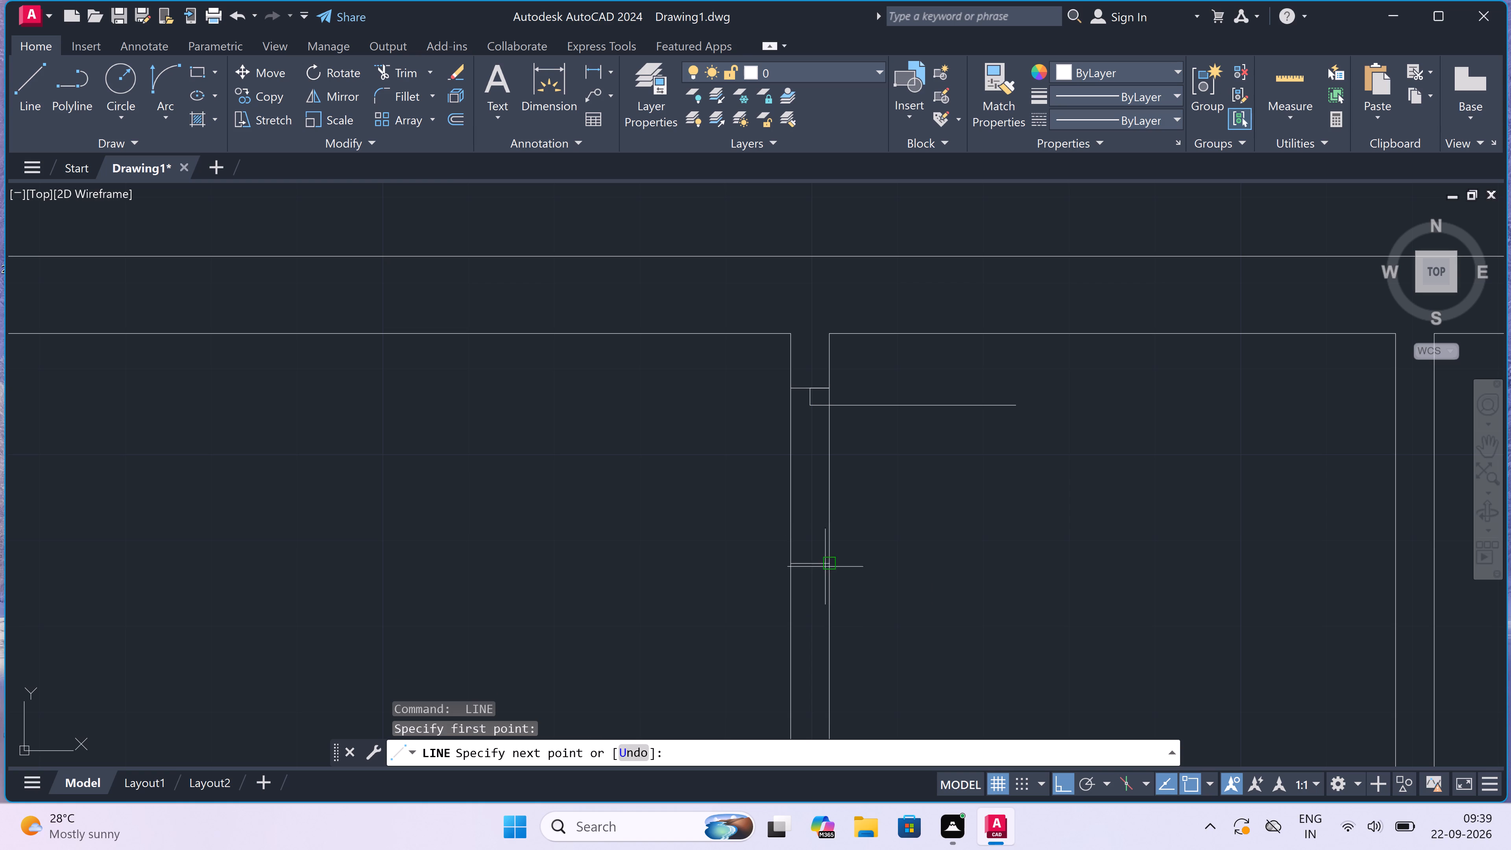
left_click(807, 567)
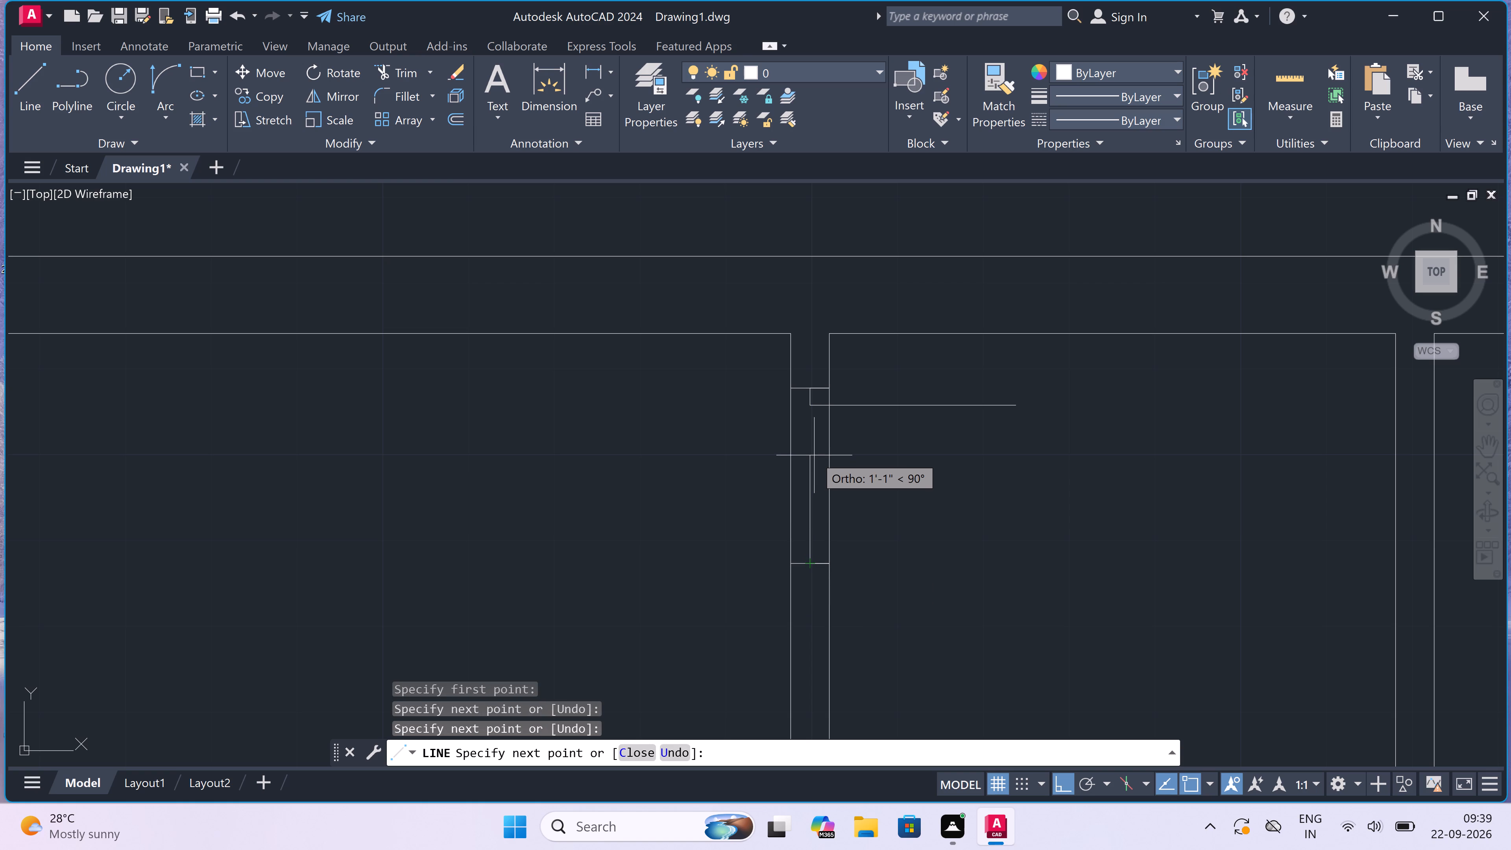
type("2\"")
key("space")
key("Escape")
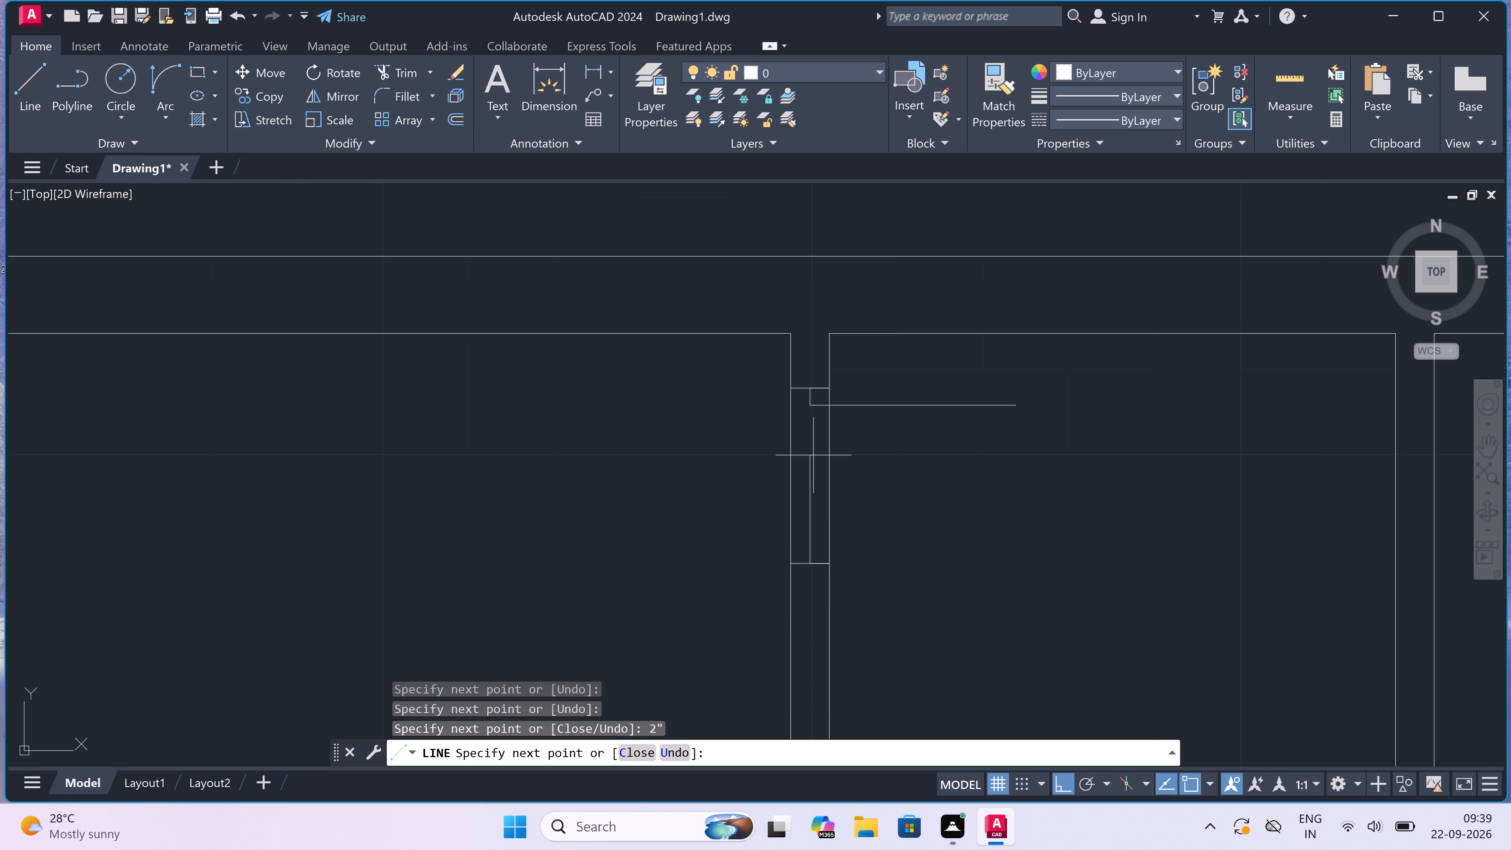
Draw the door swing arc from the 2' leaf's free end to the lower jamb's 2" segment, with a straight downward start tangent.
left_click(166, 88)
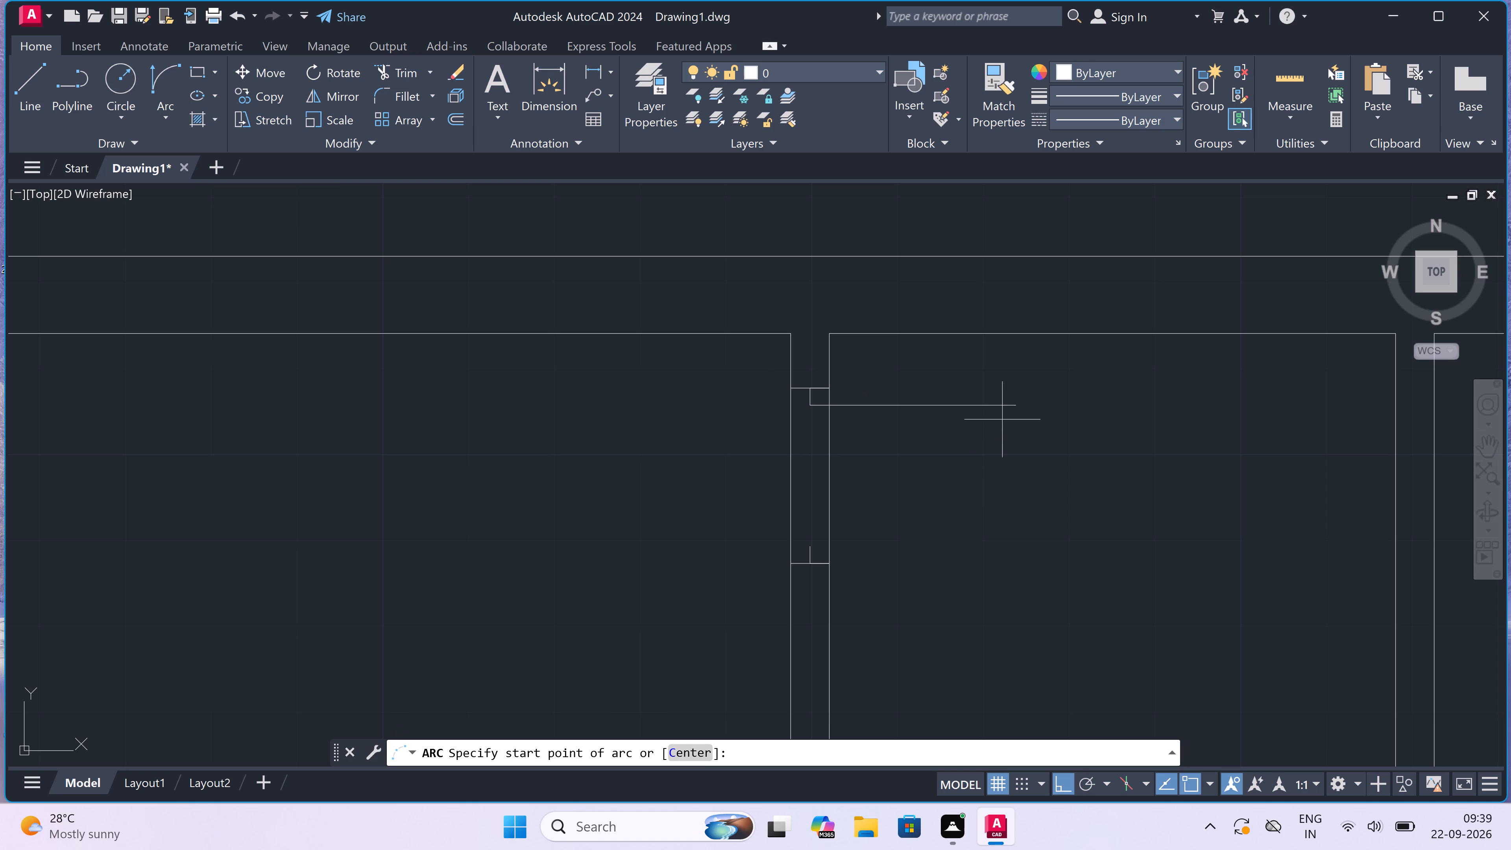
left_click(1018, 405)
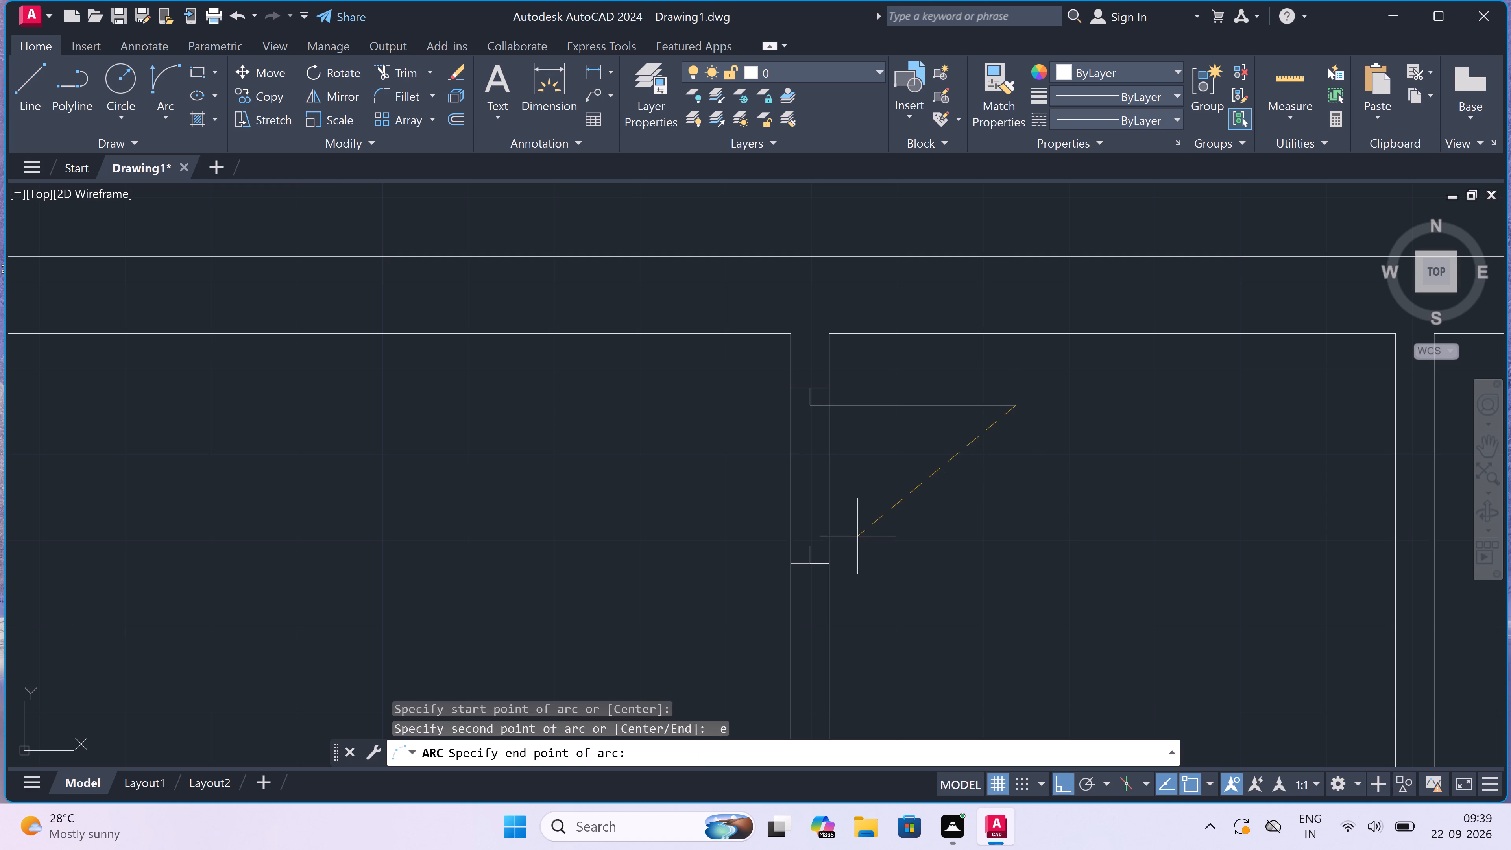
left_click(808, 545)
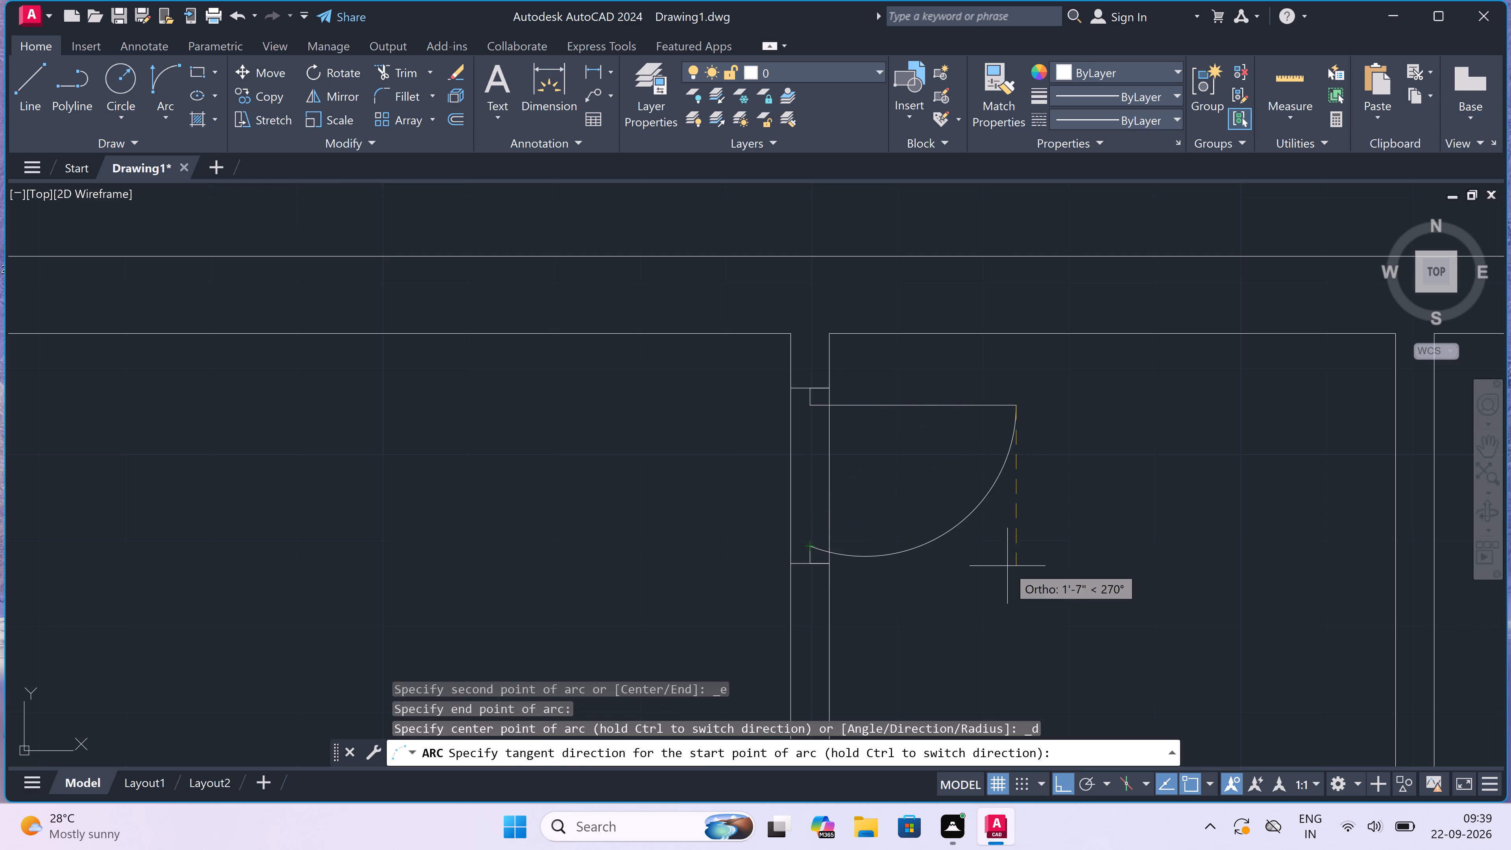
left_click(1007, 566)
Trim both faces of the first vertical partition within the opening of the 2' door.
type("tr")
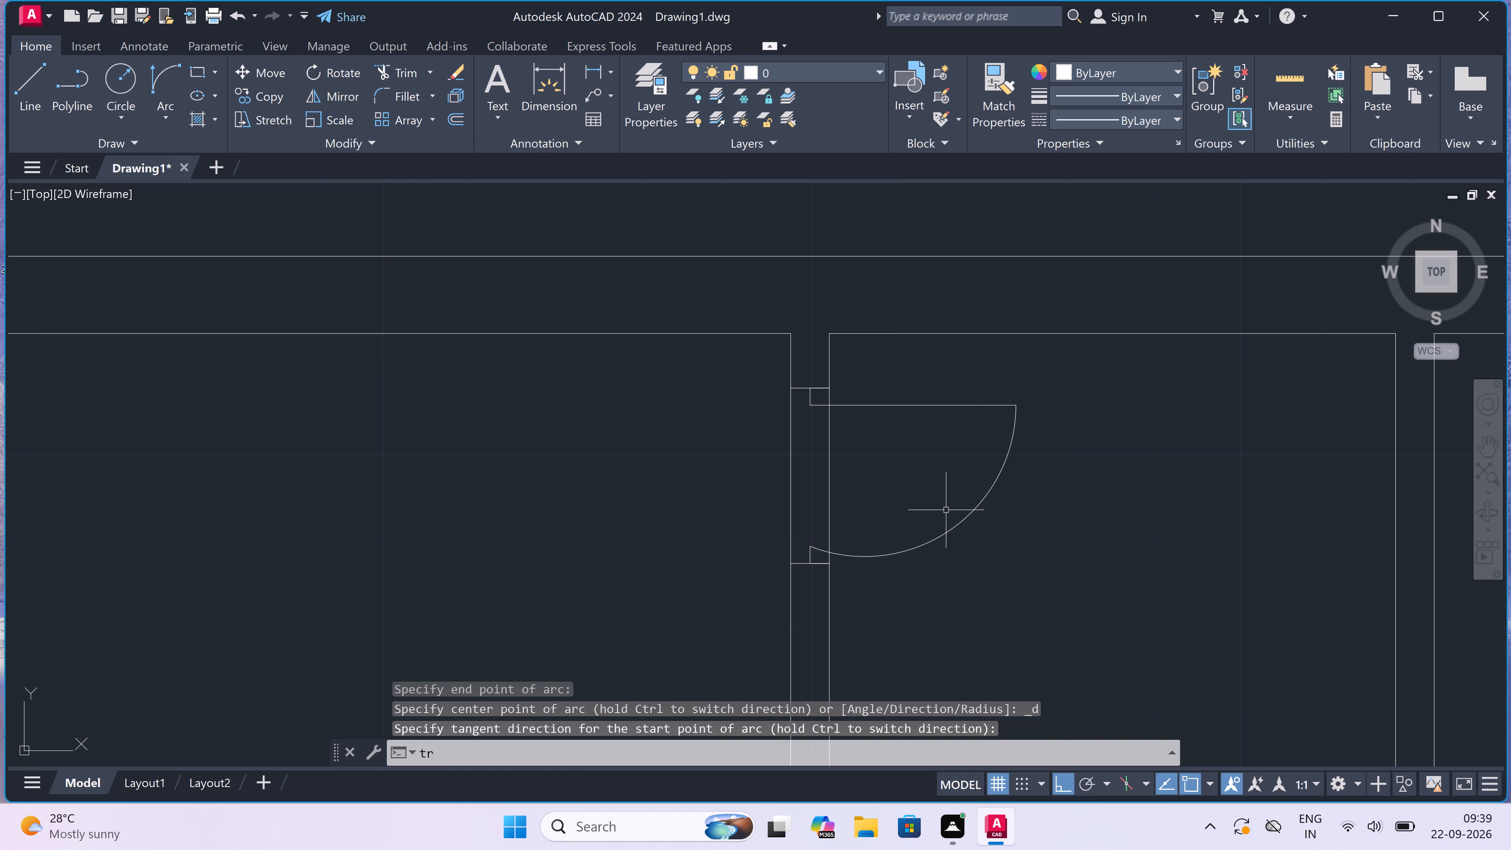
key("space")
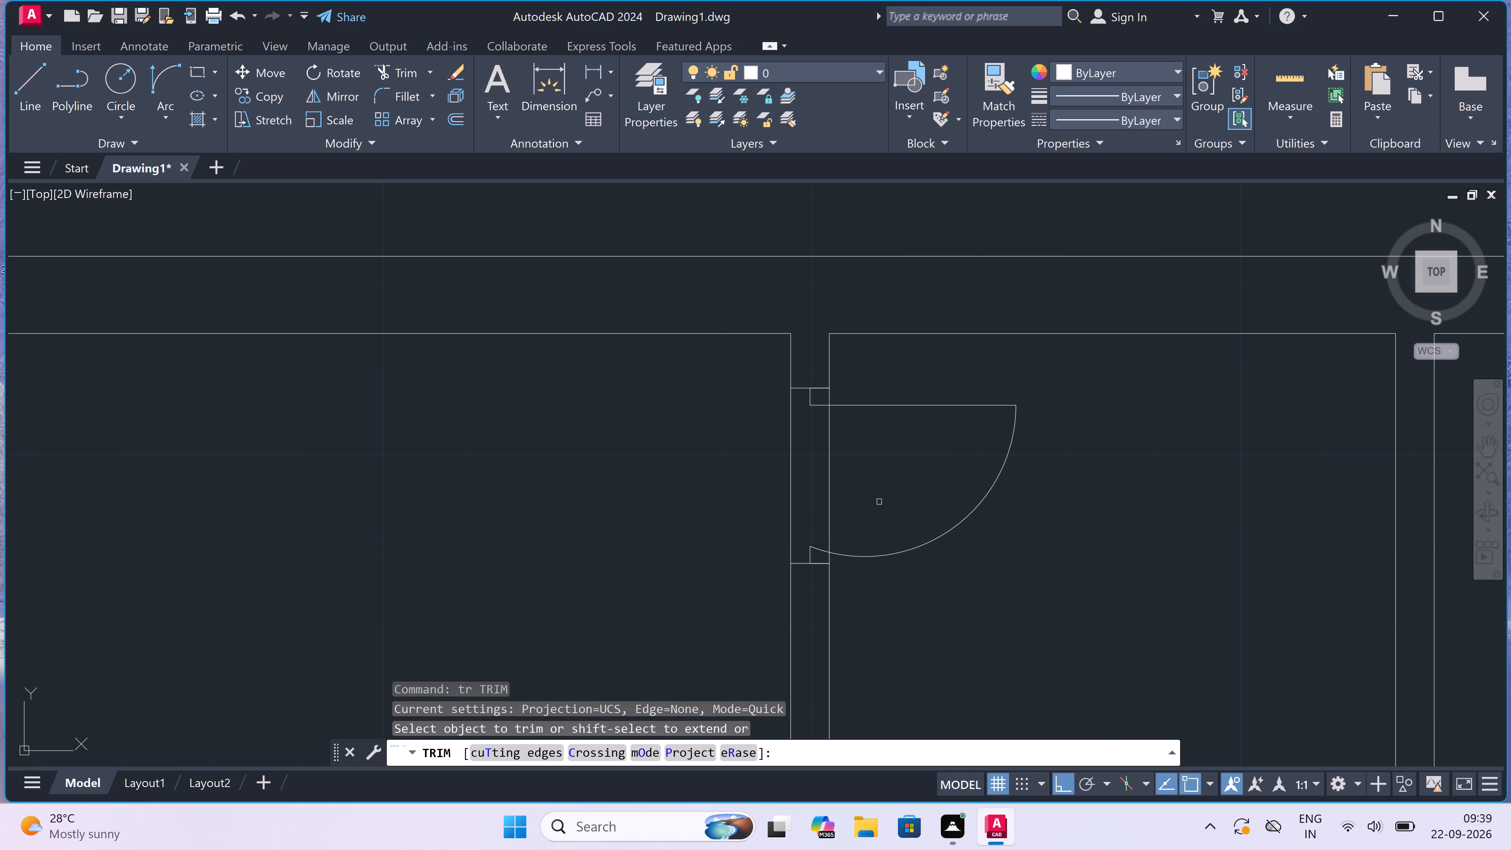
left_click(877, 500)
left_click(693, 502)
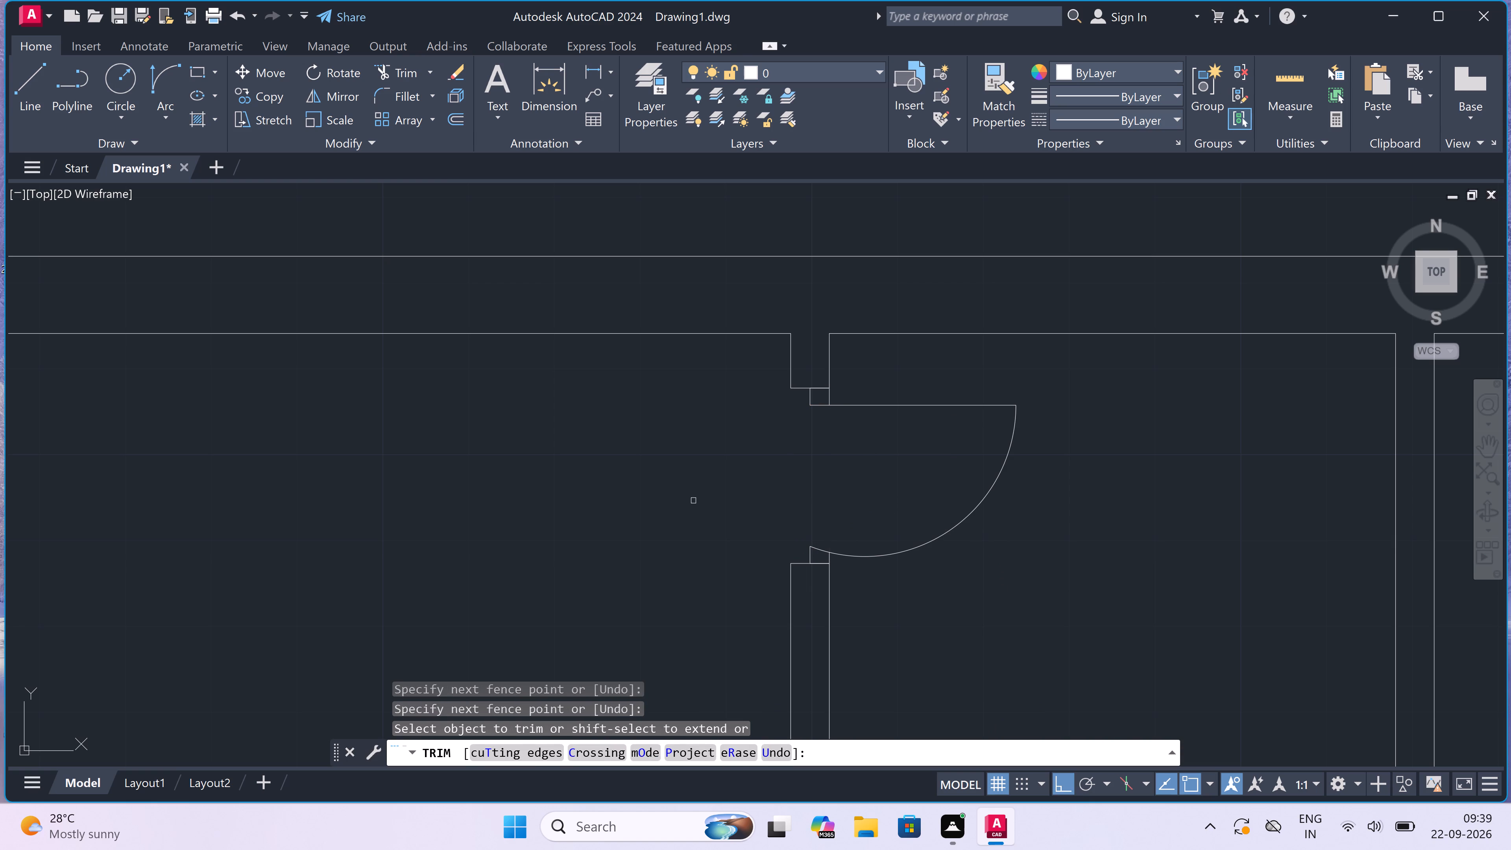
scroll(716, 478, "down", 5)
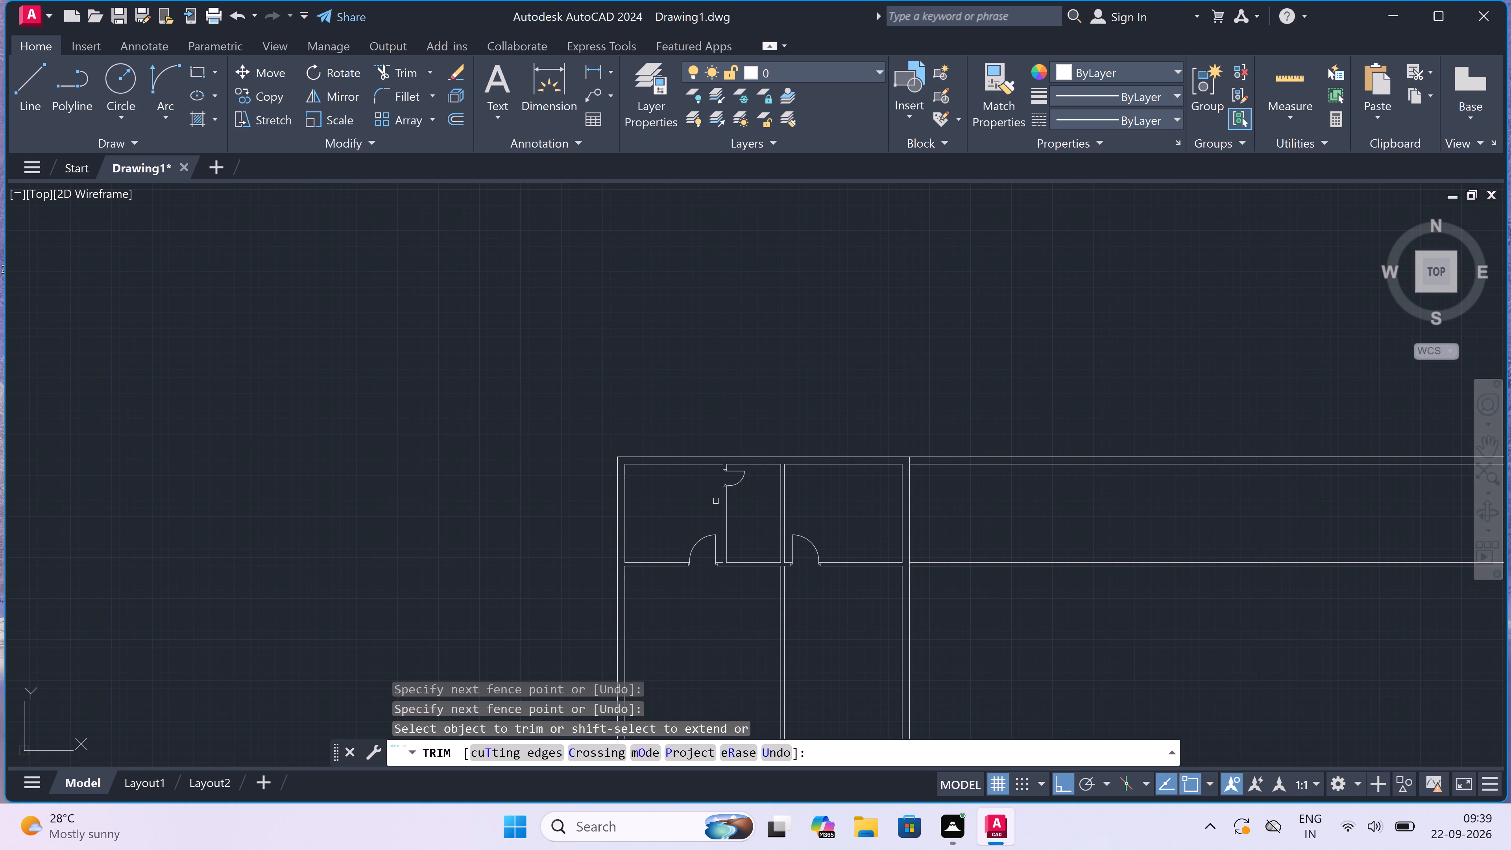
scroll(716, 501, "down", 2)
scroll(715, 521, "up", 3)
scroll(695, 567, "up", 2)
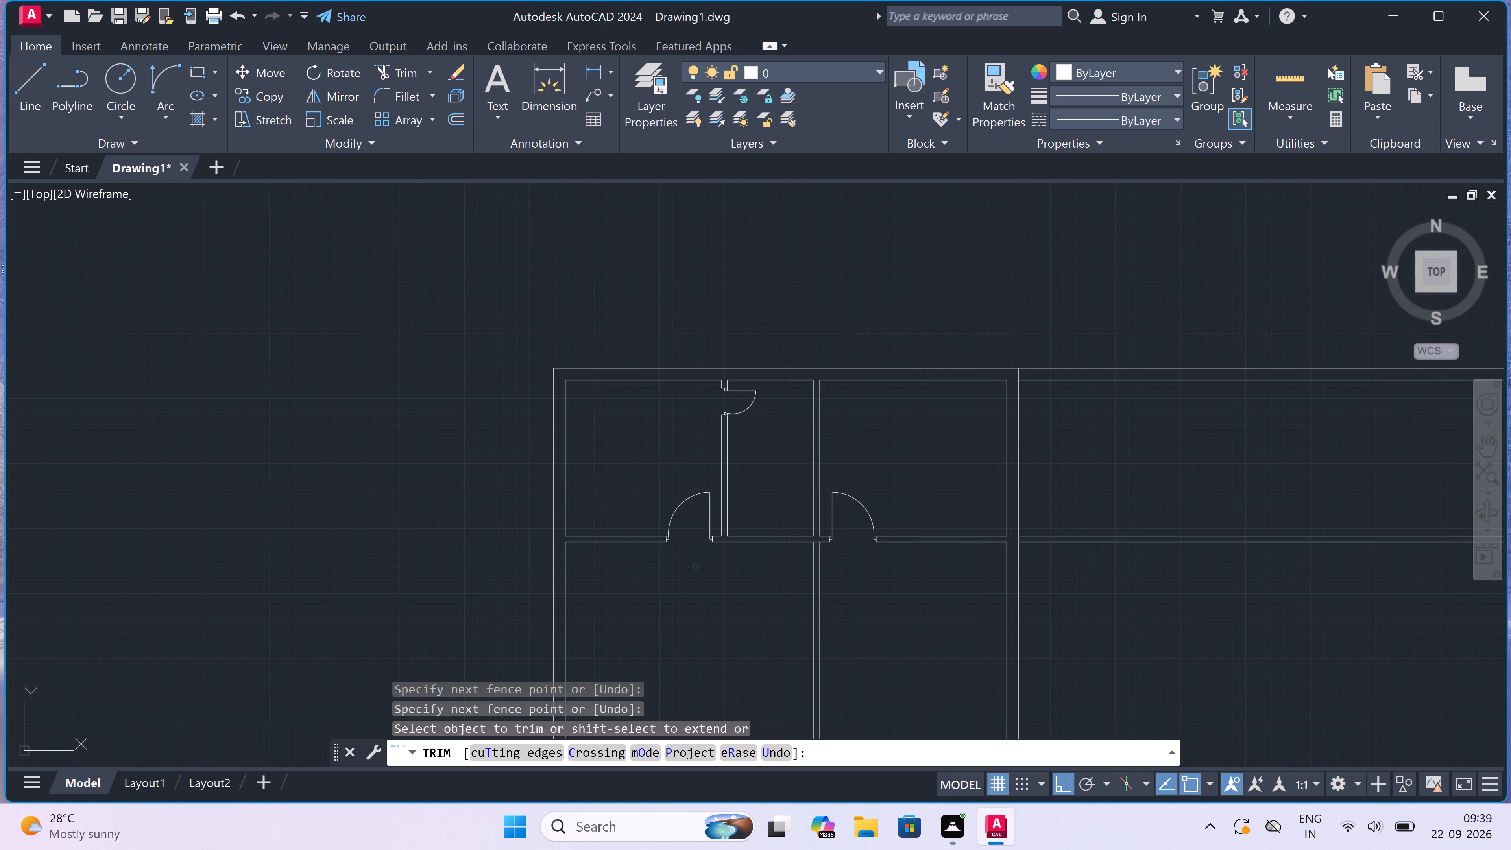
key("Escape")
Erase the two vertical partition lines below the horizontal partition, between the two lower-facing door openings.
scroll(694, 554, "down", 2)
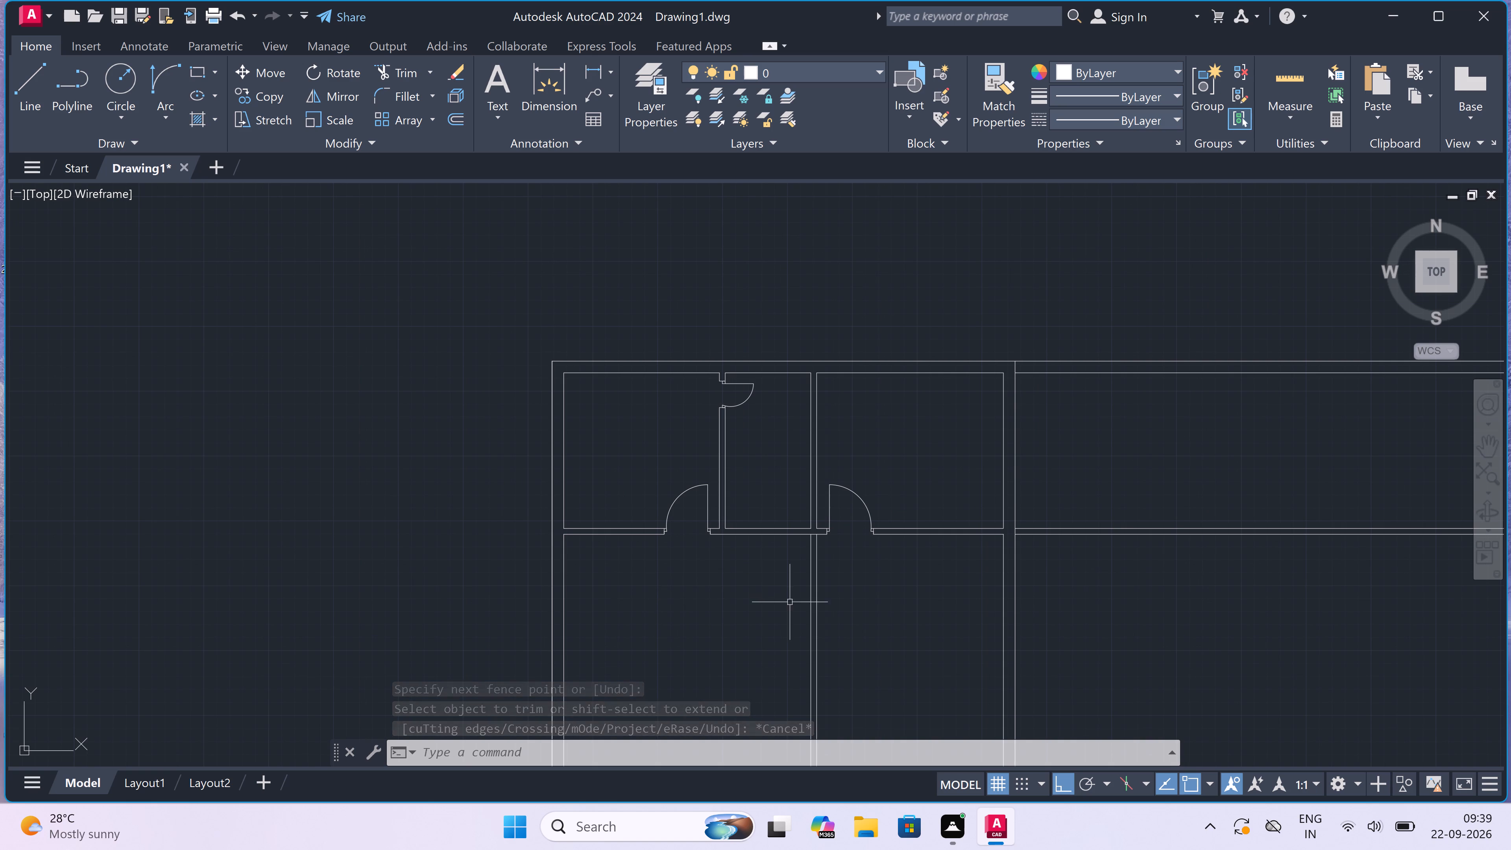
left_click_drag(835, 587, 829, 604)
left_click(757, 609)
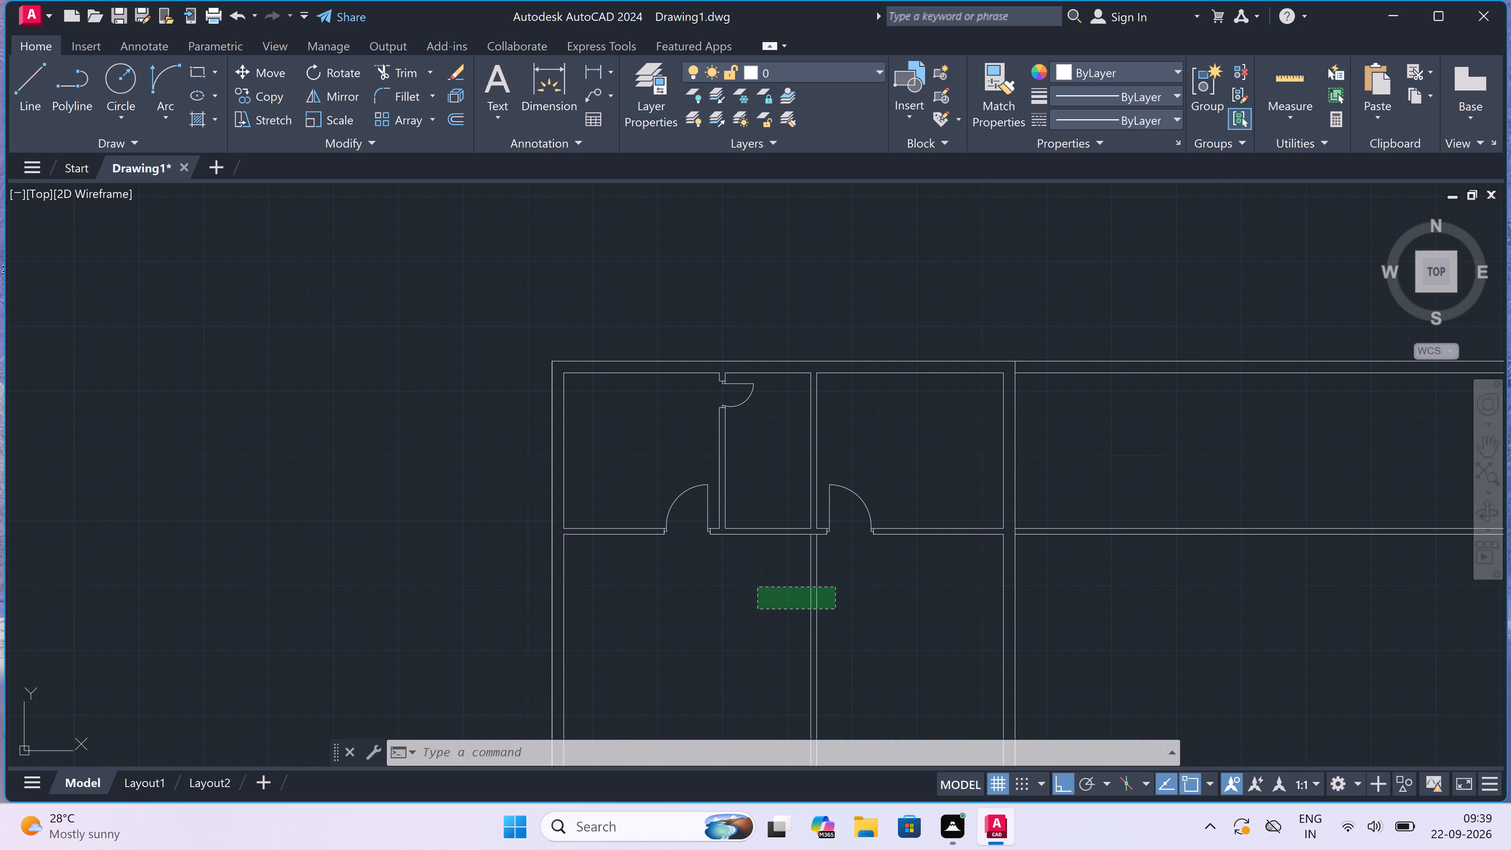
key("Delete")
Offset the lower face of the horizontal partition, right of the second door, 6' downward.
type("o")
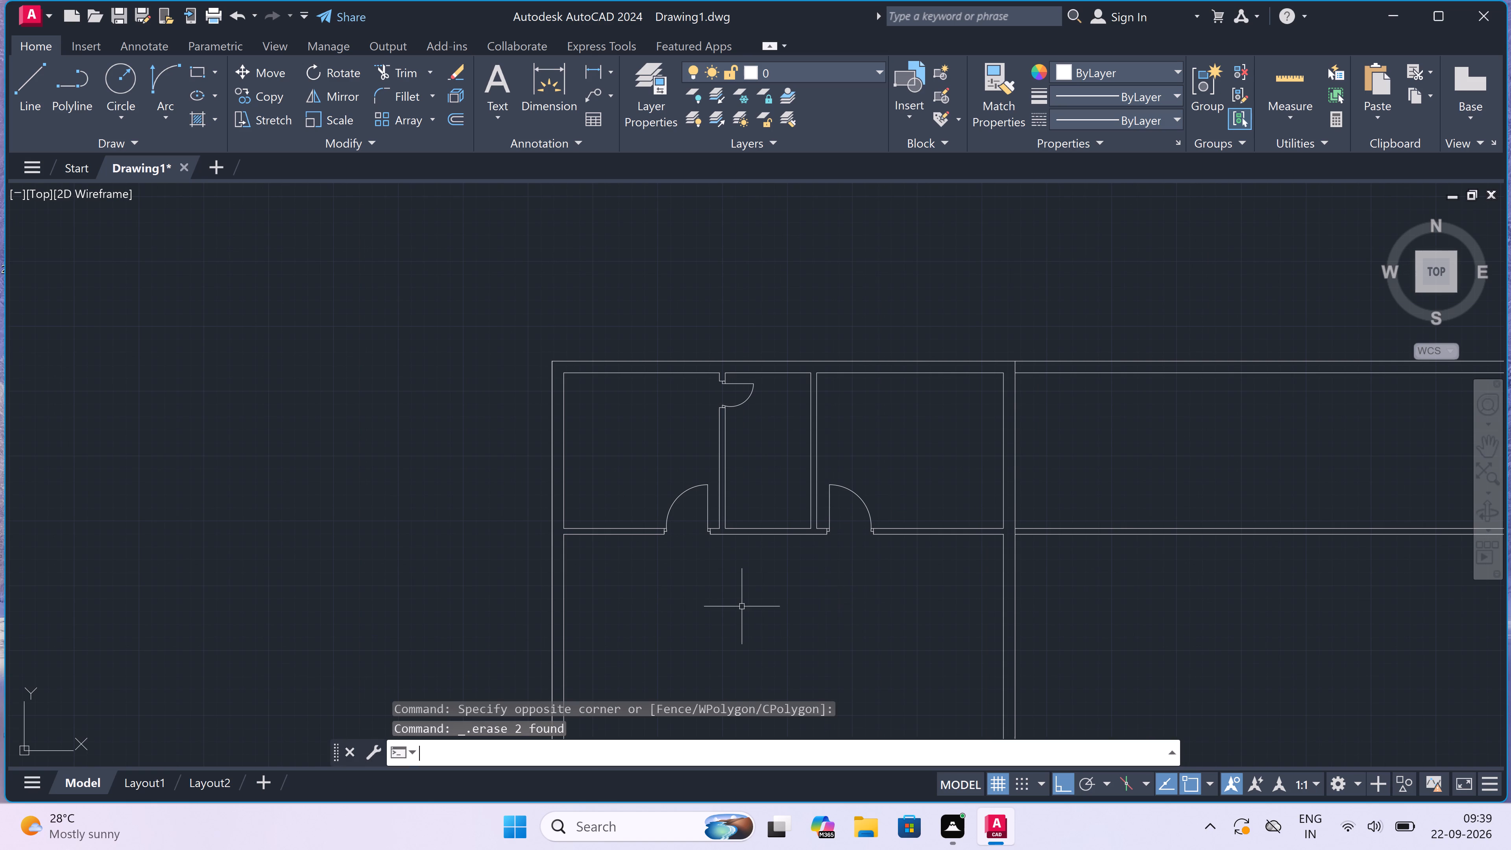
key("space")
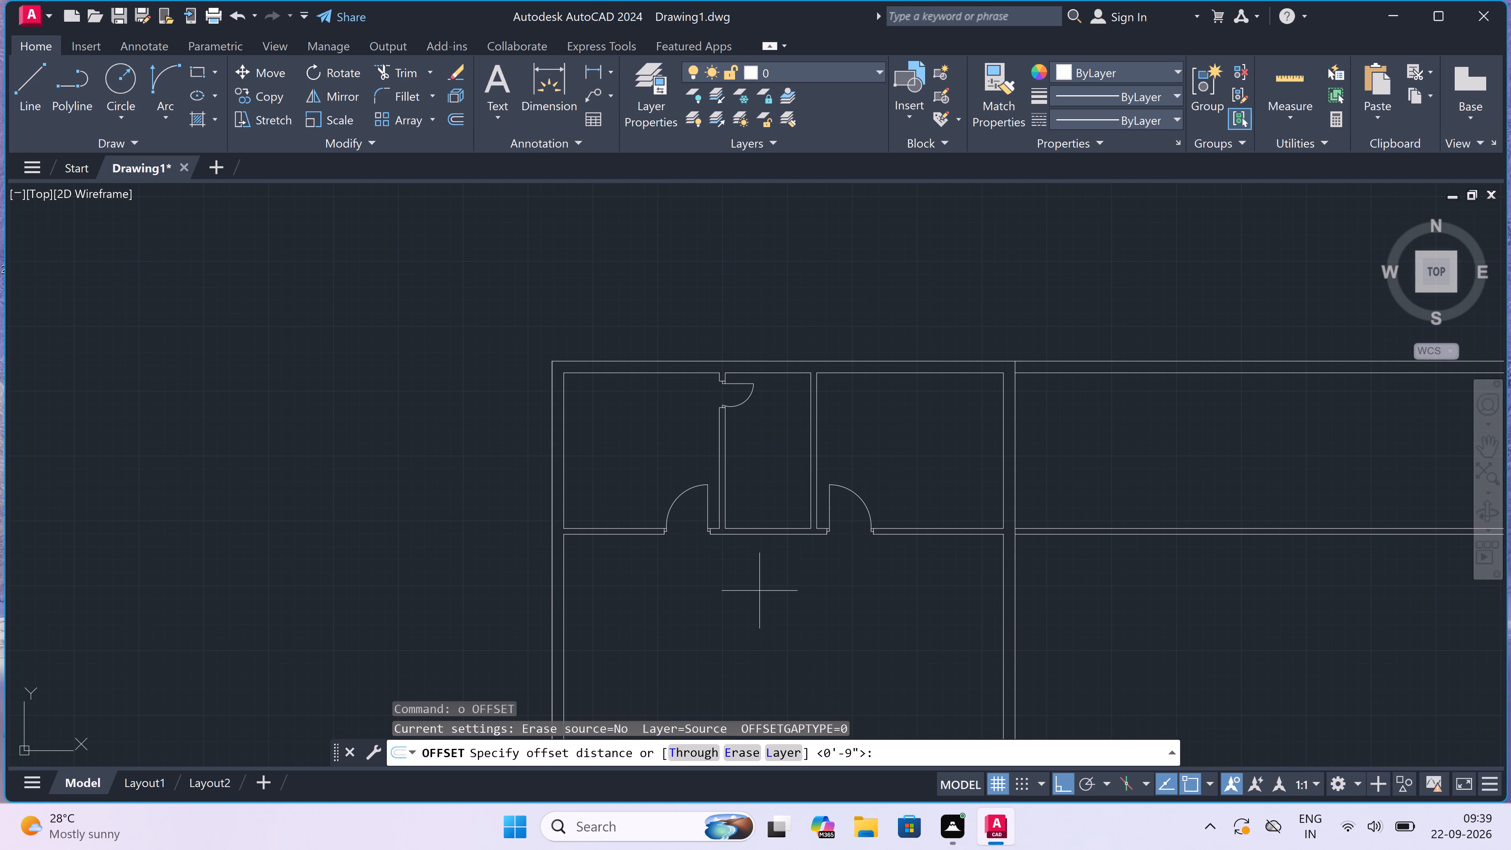
scroll(928, 549, "up", 1)
left_click(924, 523)
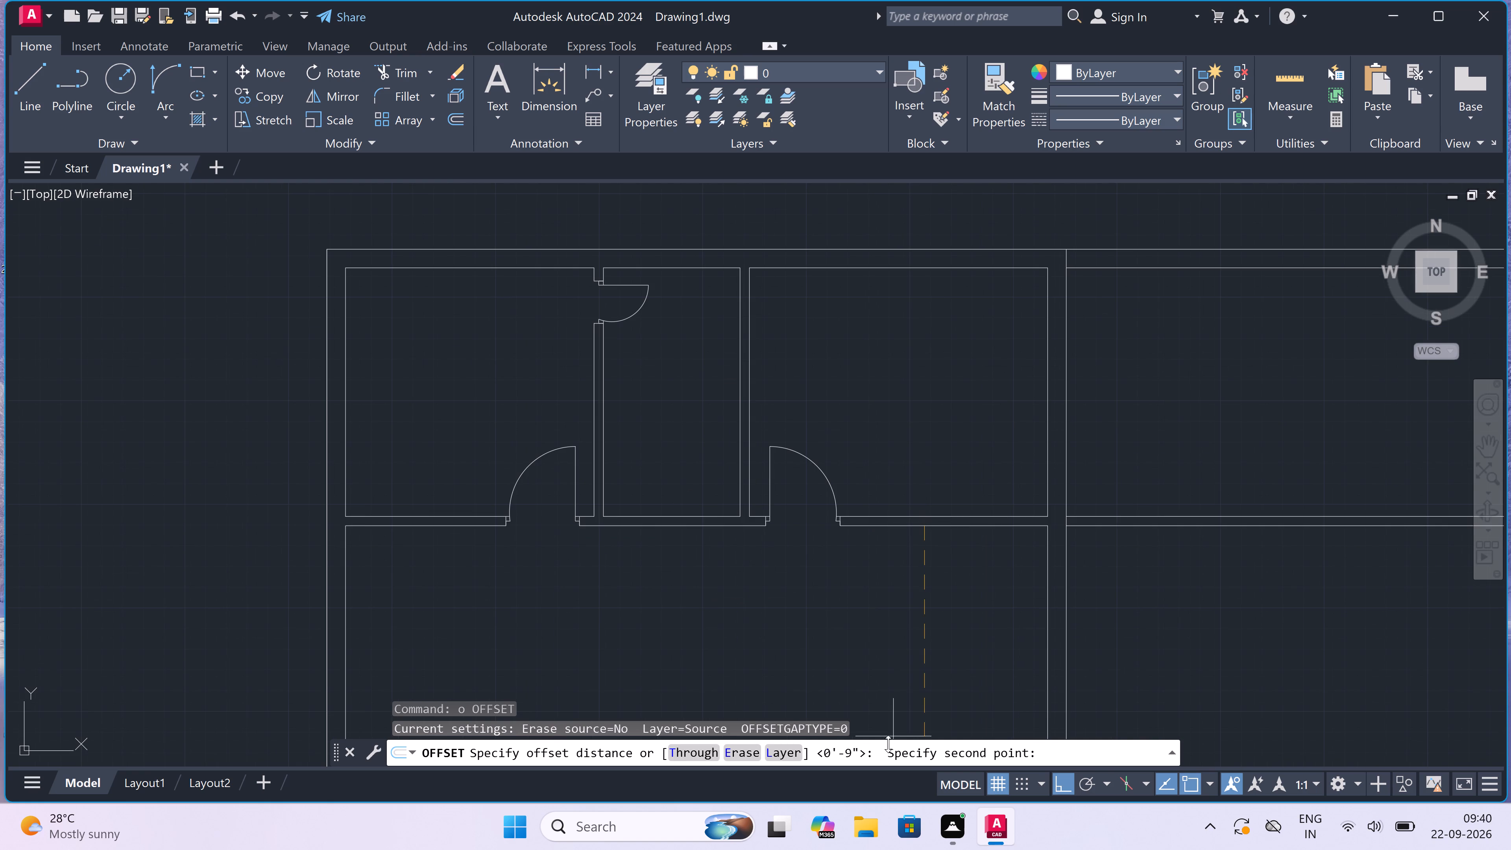
type("6'")
key("space")
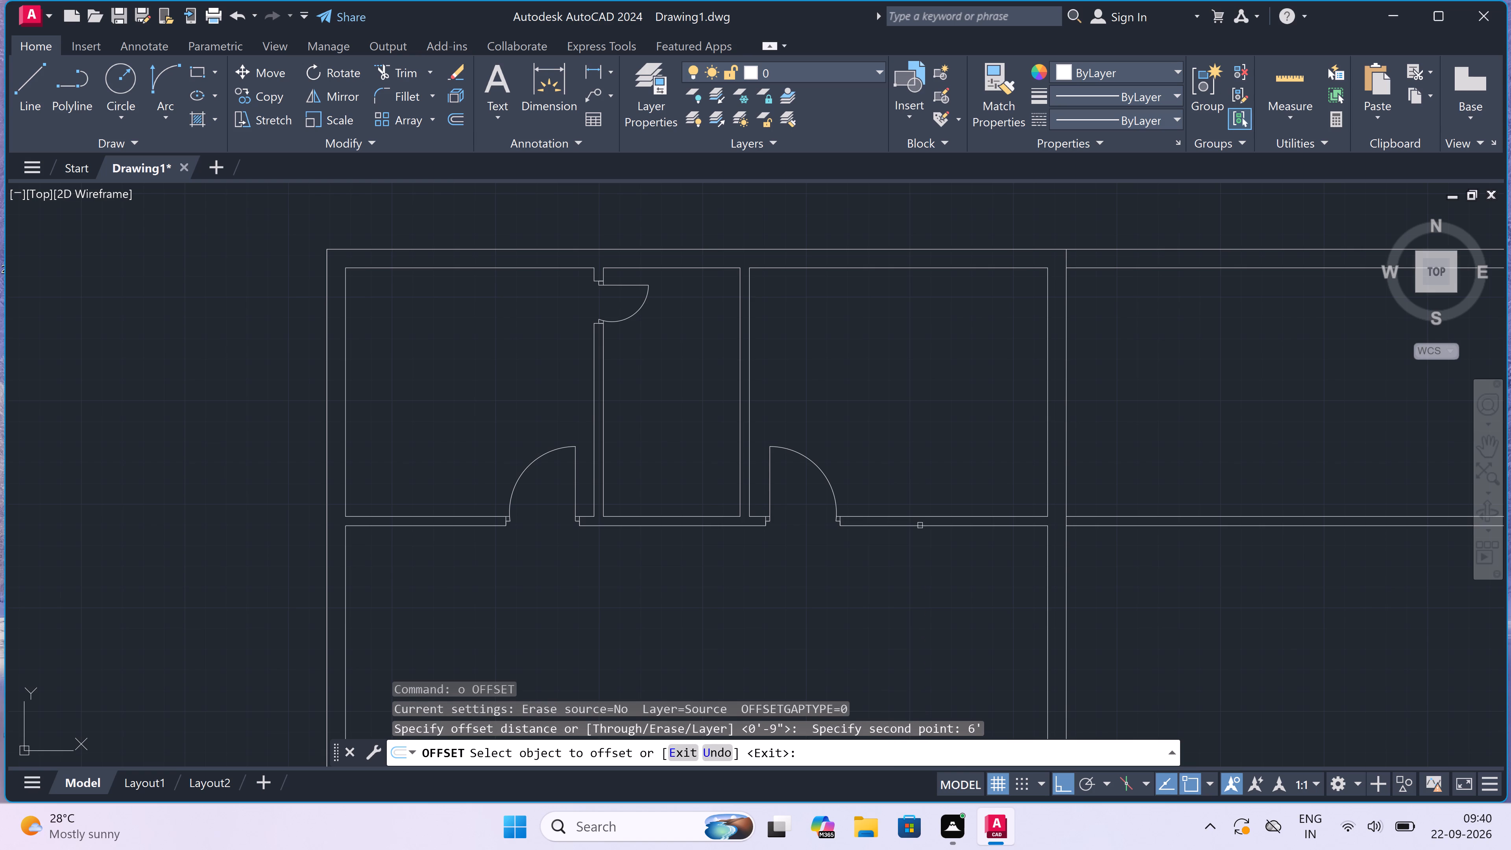
left_click_drag(920, 525, 918, 532)
left_click(915, 562)
key("Escape")
scroll(914, 558, "down", 3)
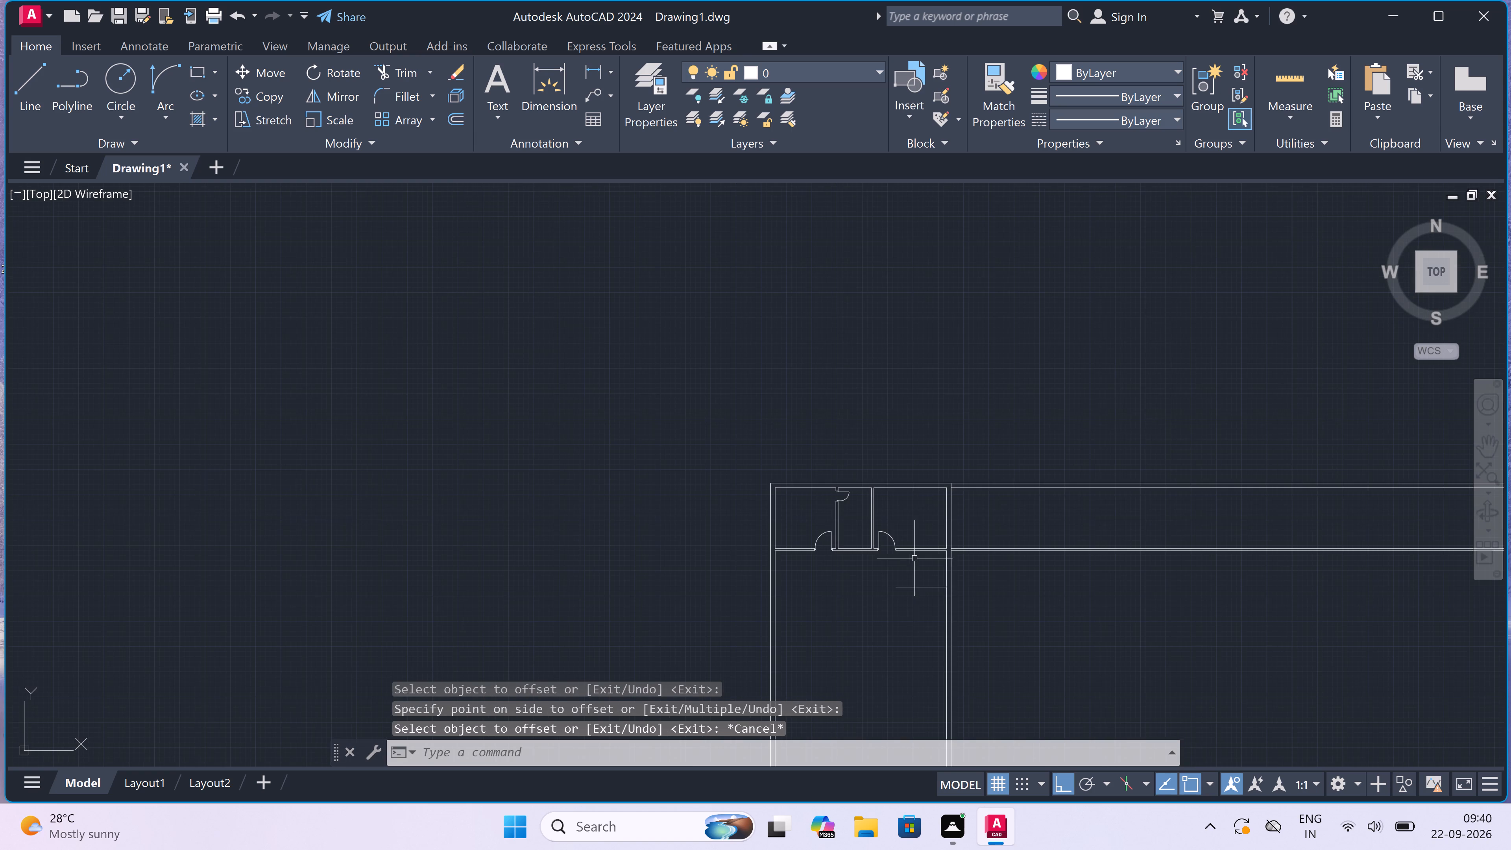
Offset the new short horizontal line 4.5" downward to form the second face of the partition.
scroll(912, 598, "up", 3)
key("space")
left_click_drag(912, 556, 914, 569)
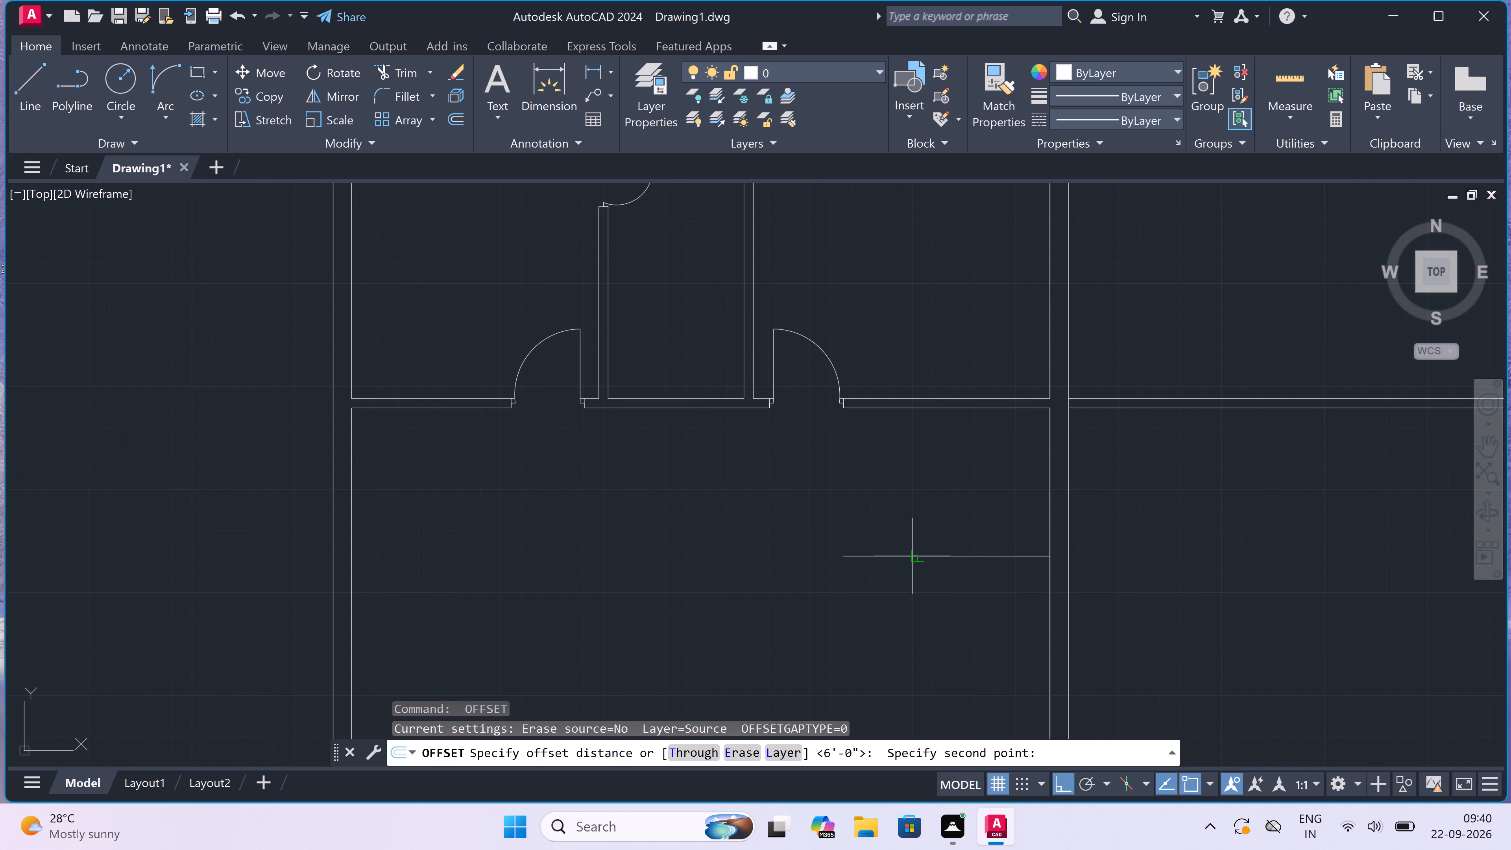
type("4.5\"")
key("space")
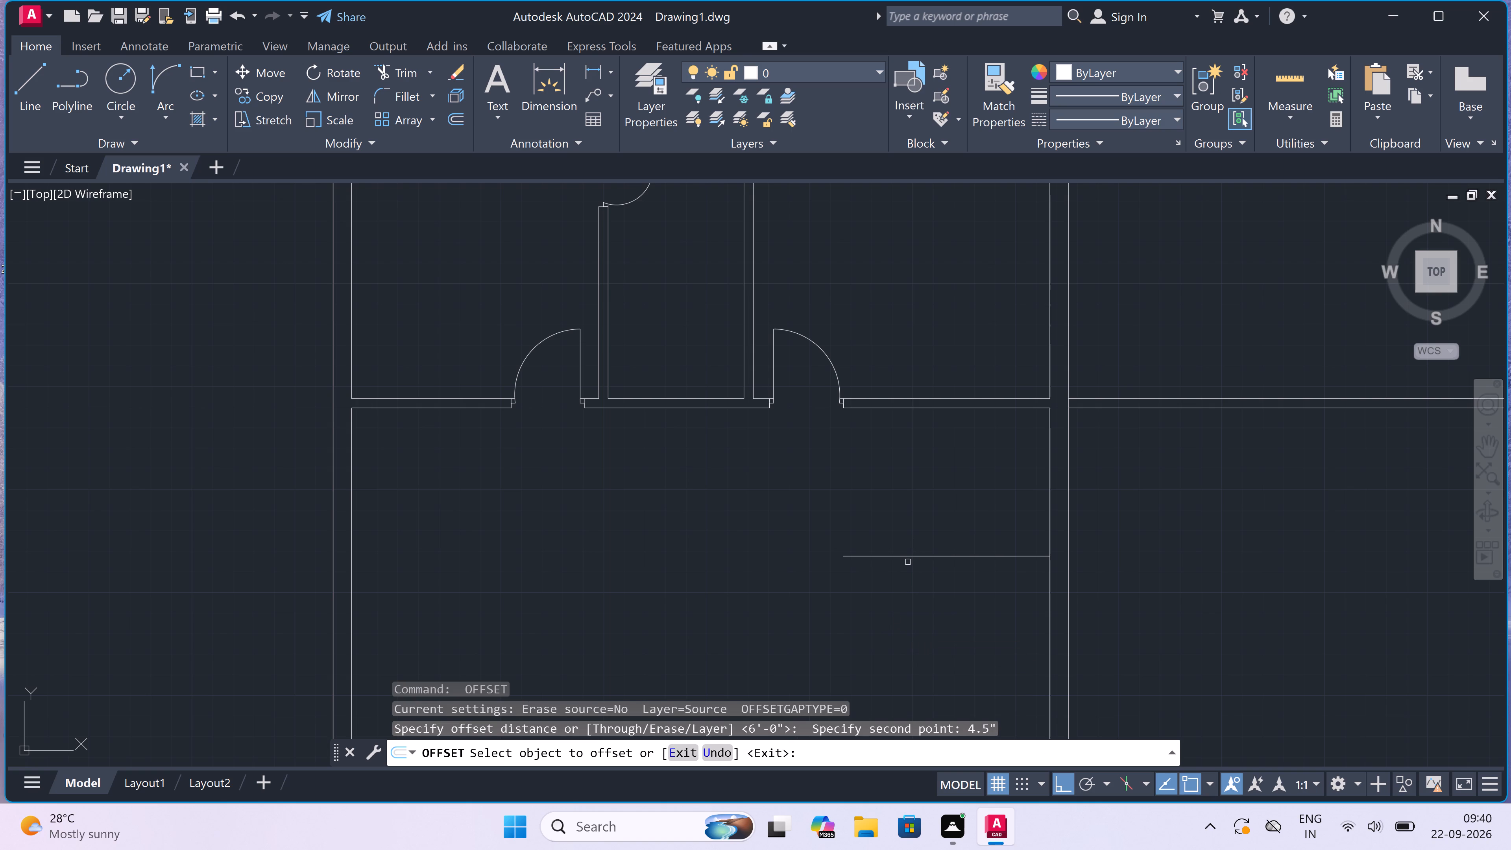
left_click_drag(908, 558, 910, 571)
left_click(908, 586)
key("Escape")
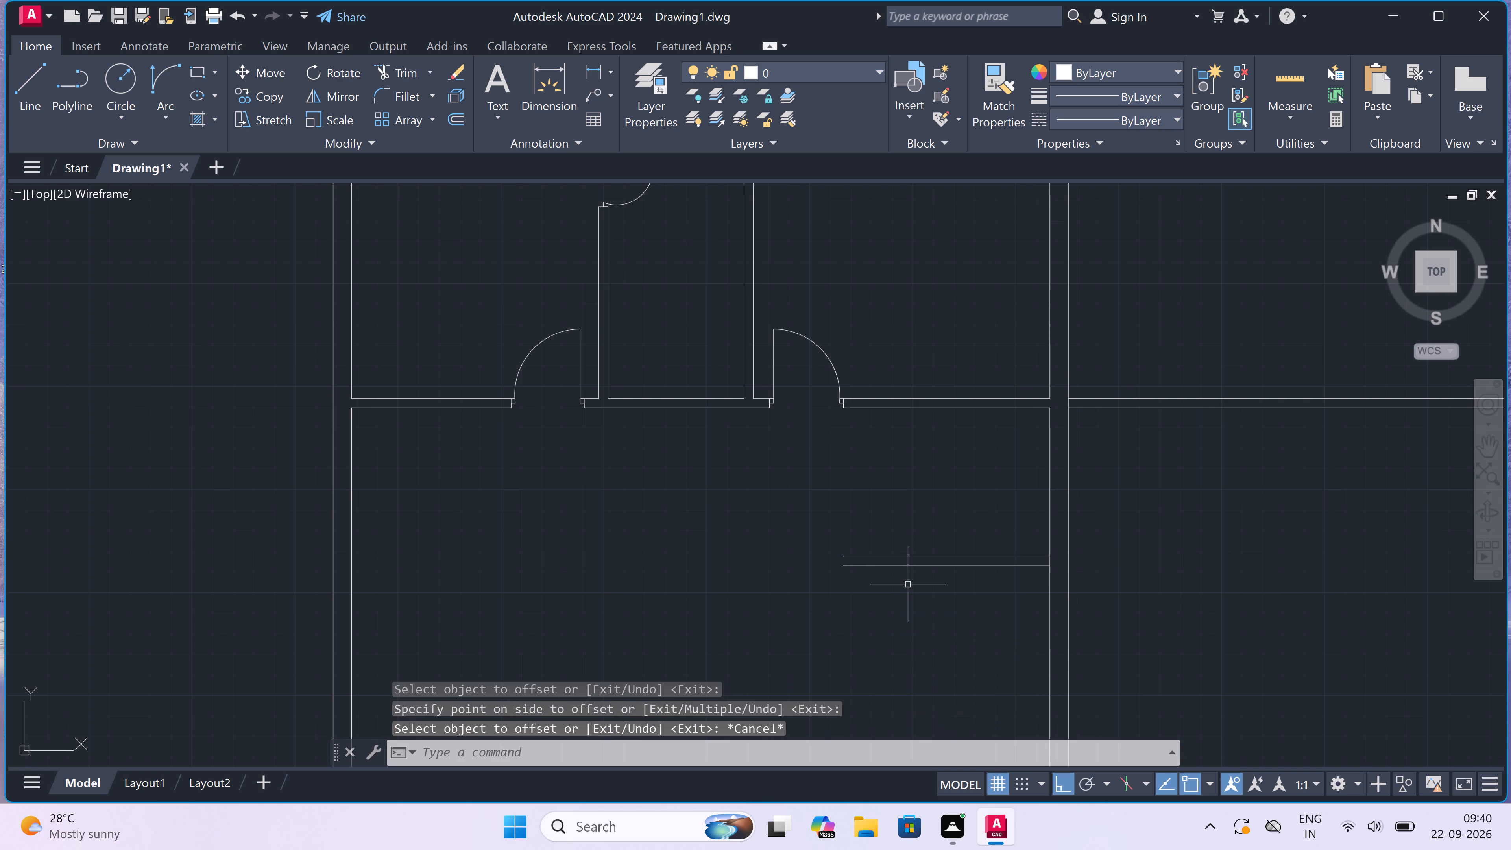
Offset the inner face of the right wall below the horizontal partition 8' to the left.
key("space")
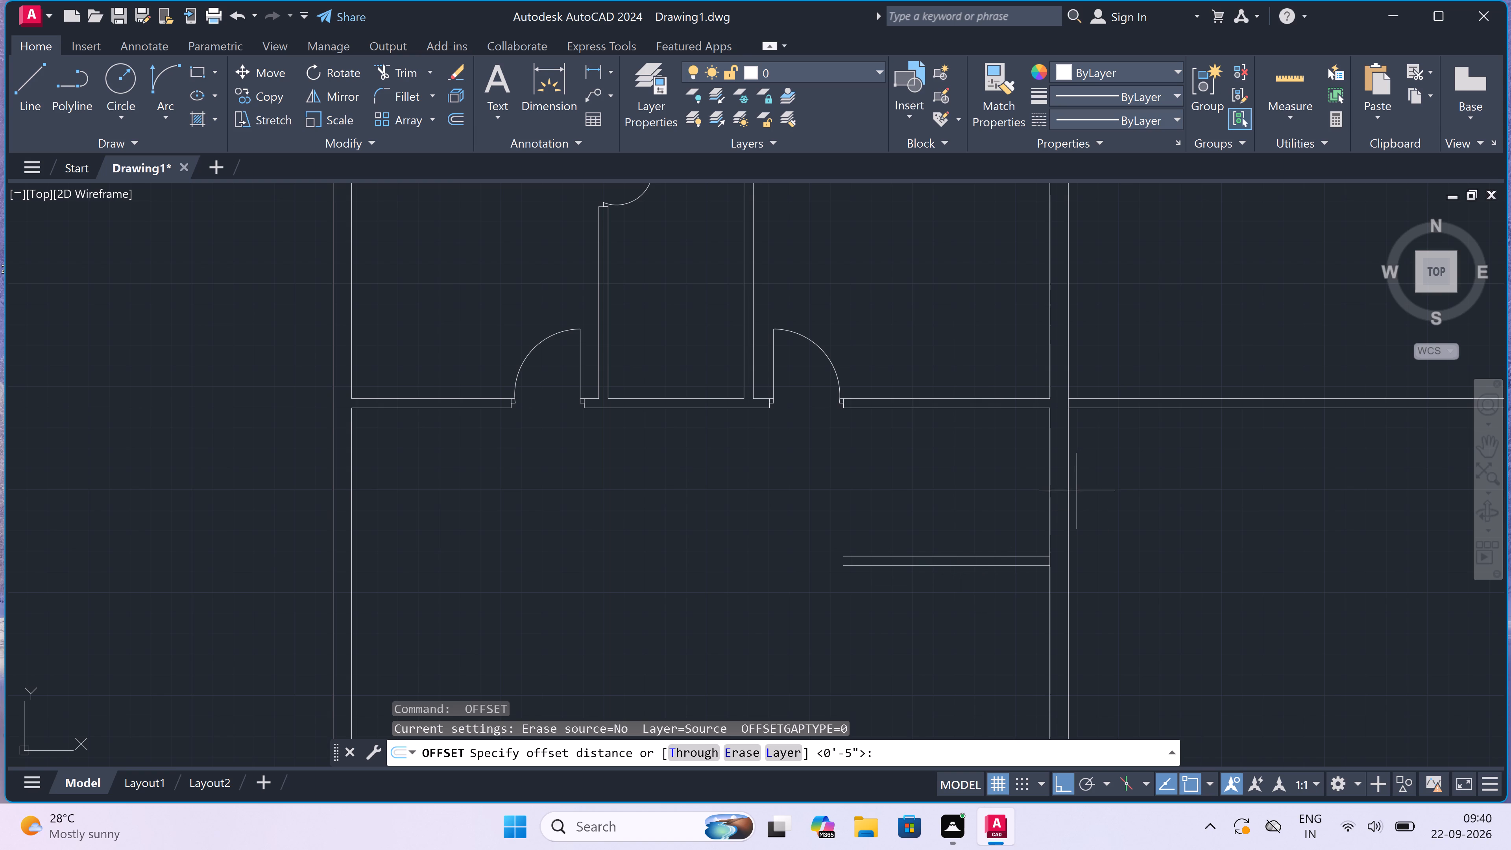
left_click(1049, 495)
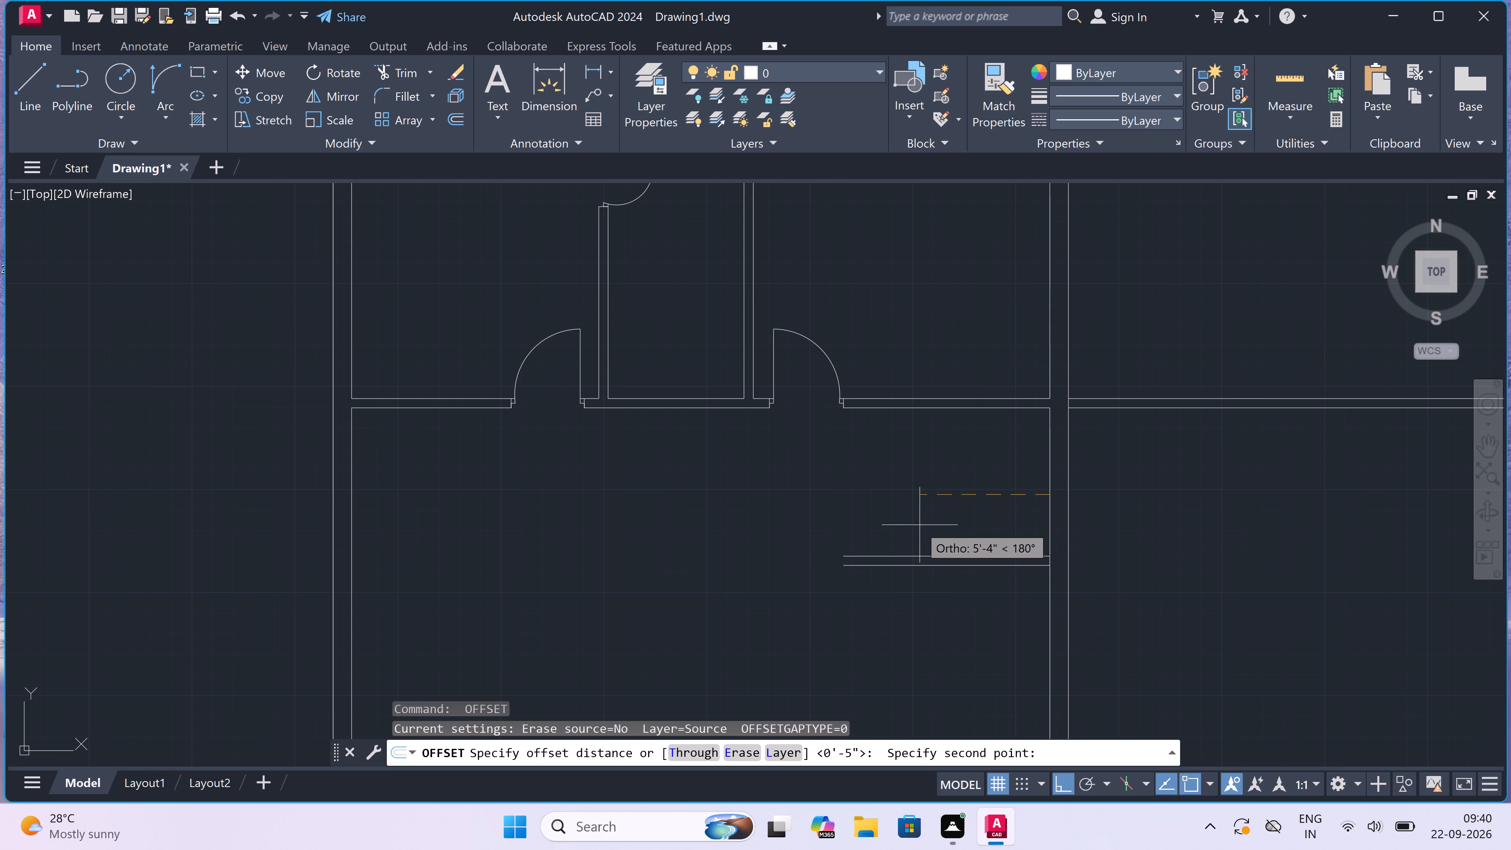
type("8'")
key("space")
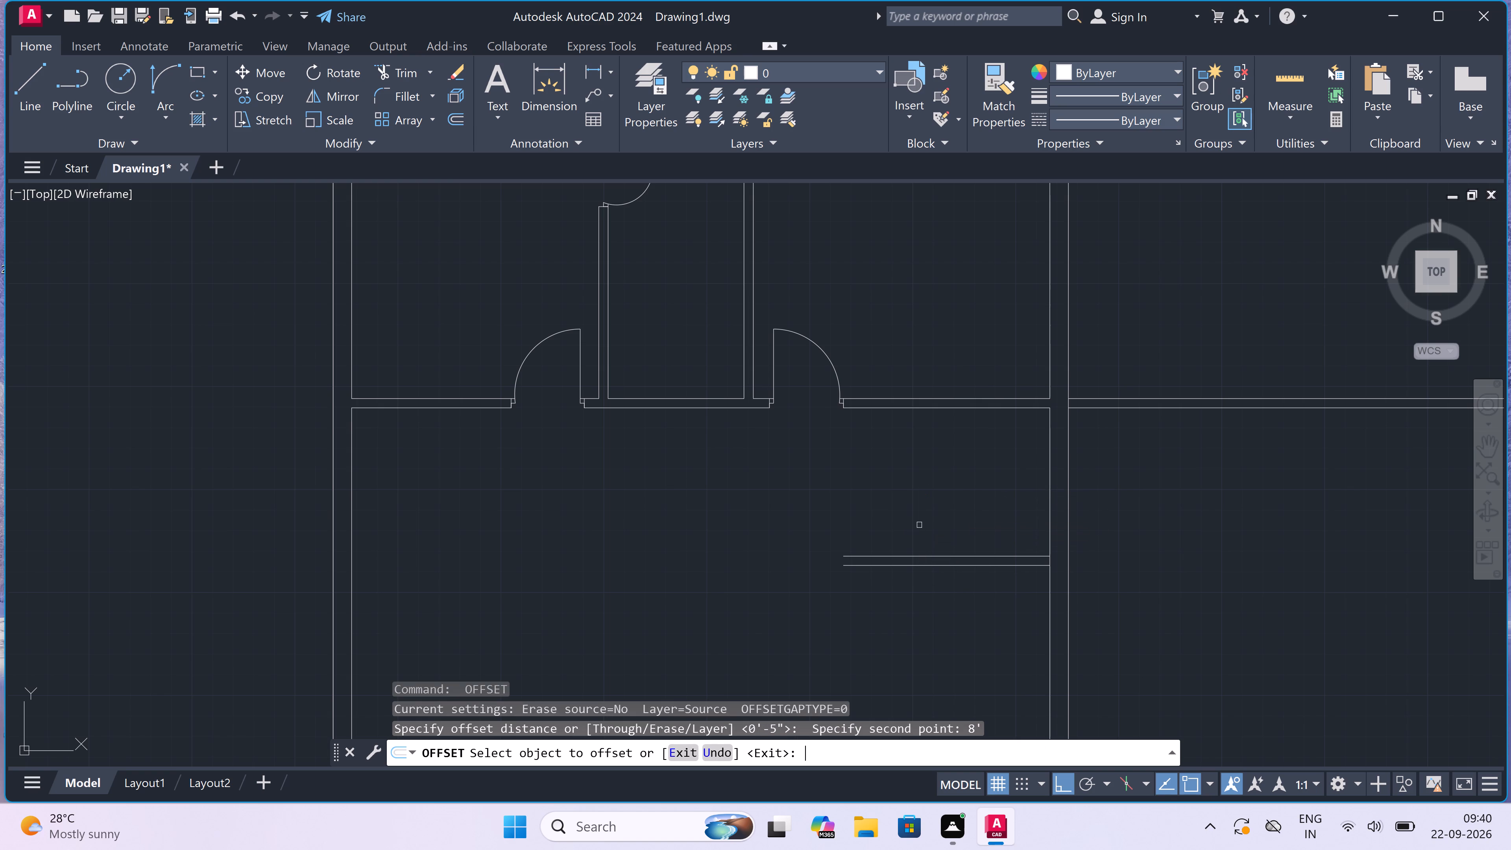
left_click_drag(1049, 531, 1040, 534)
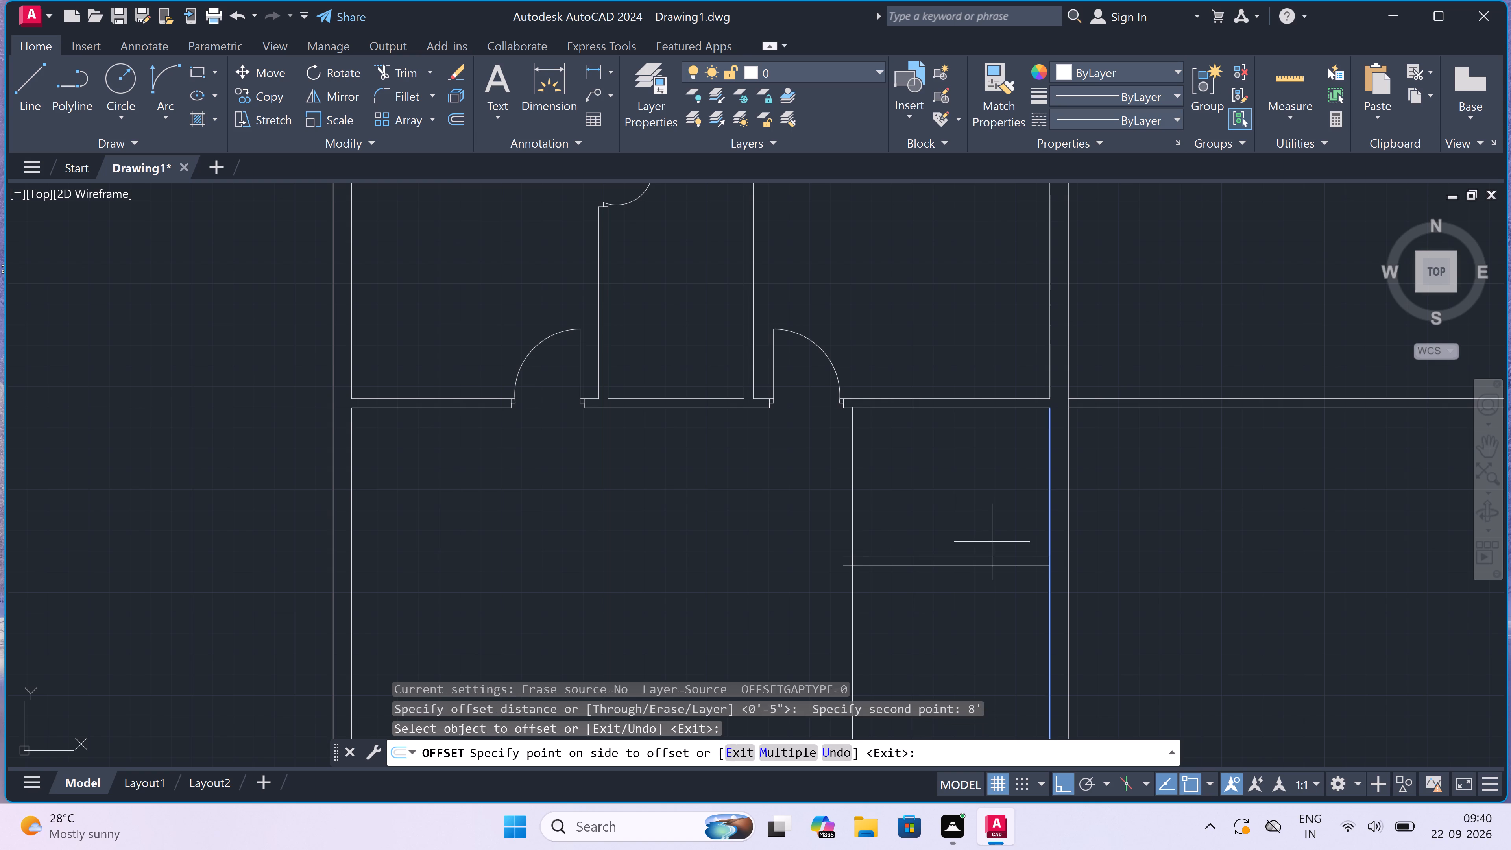
left_click(992, 542)
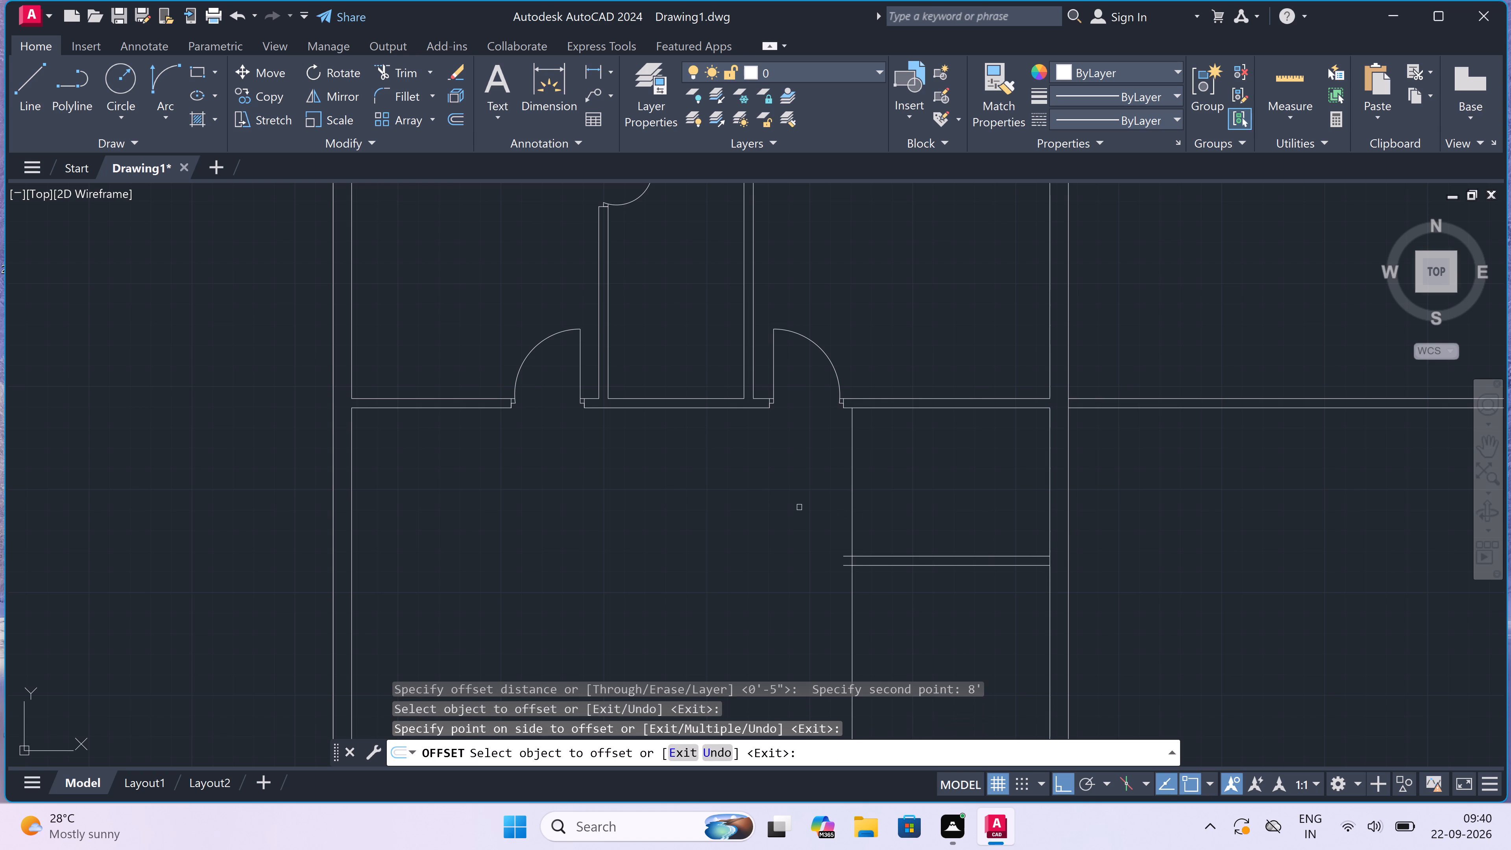
key("Escape")
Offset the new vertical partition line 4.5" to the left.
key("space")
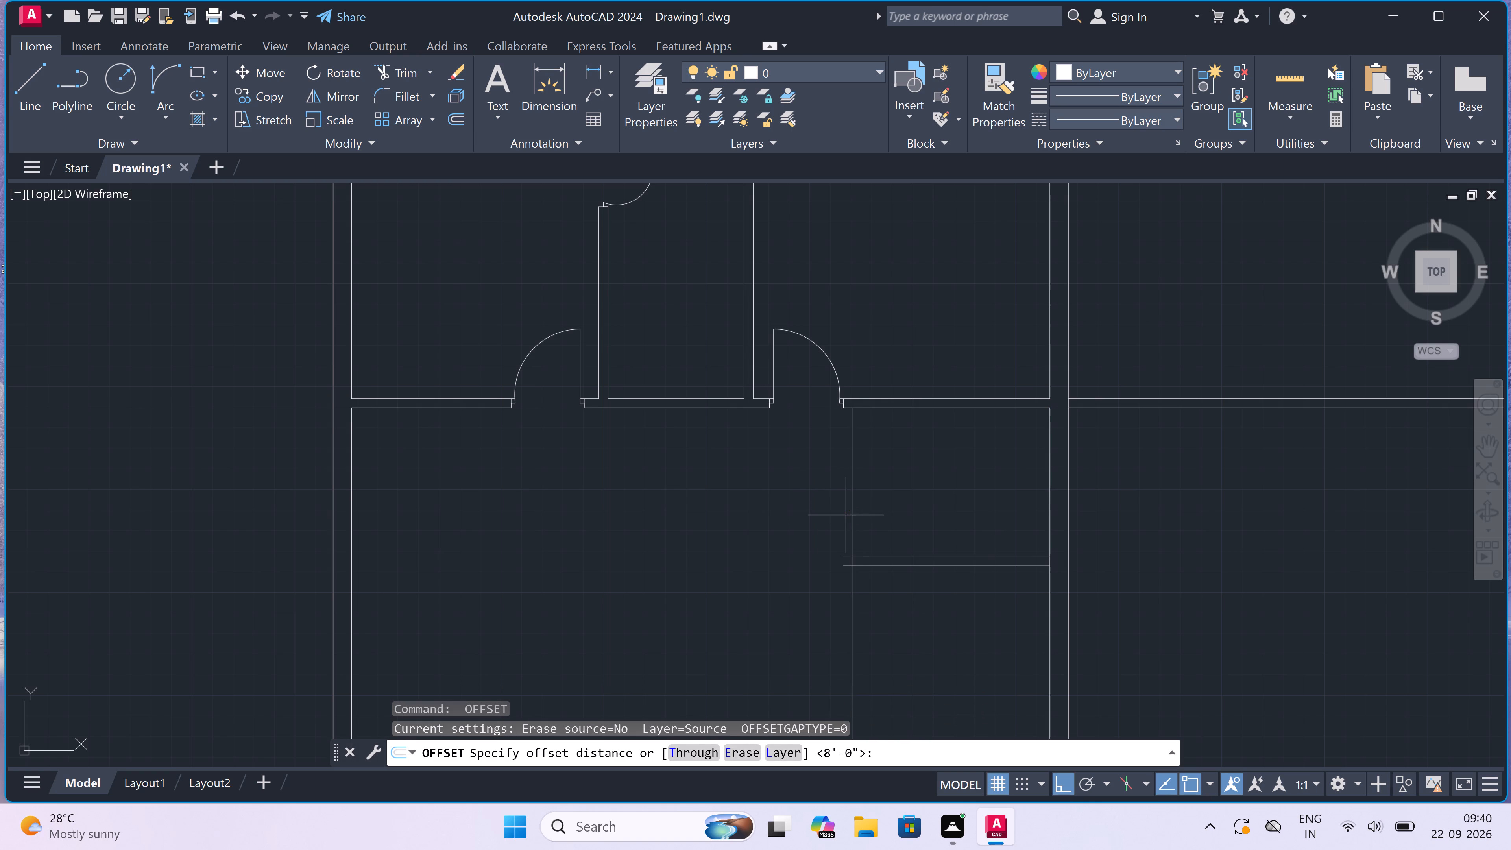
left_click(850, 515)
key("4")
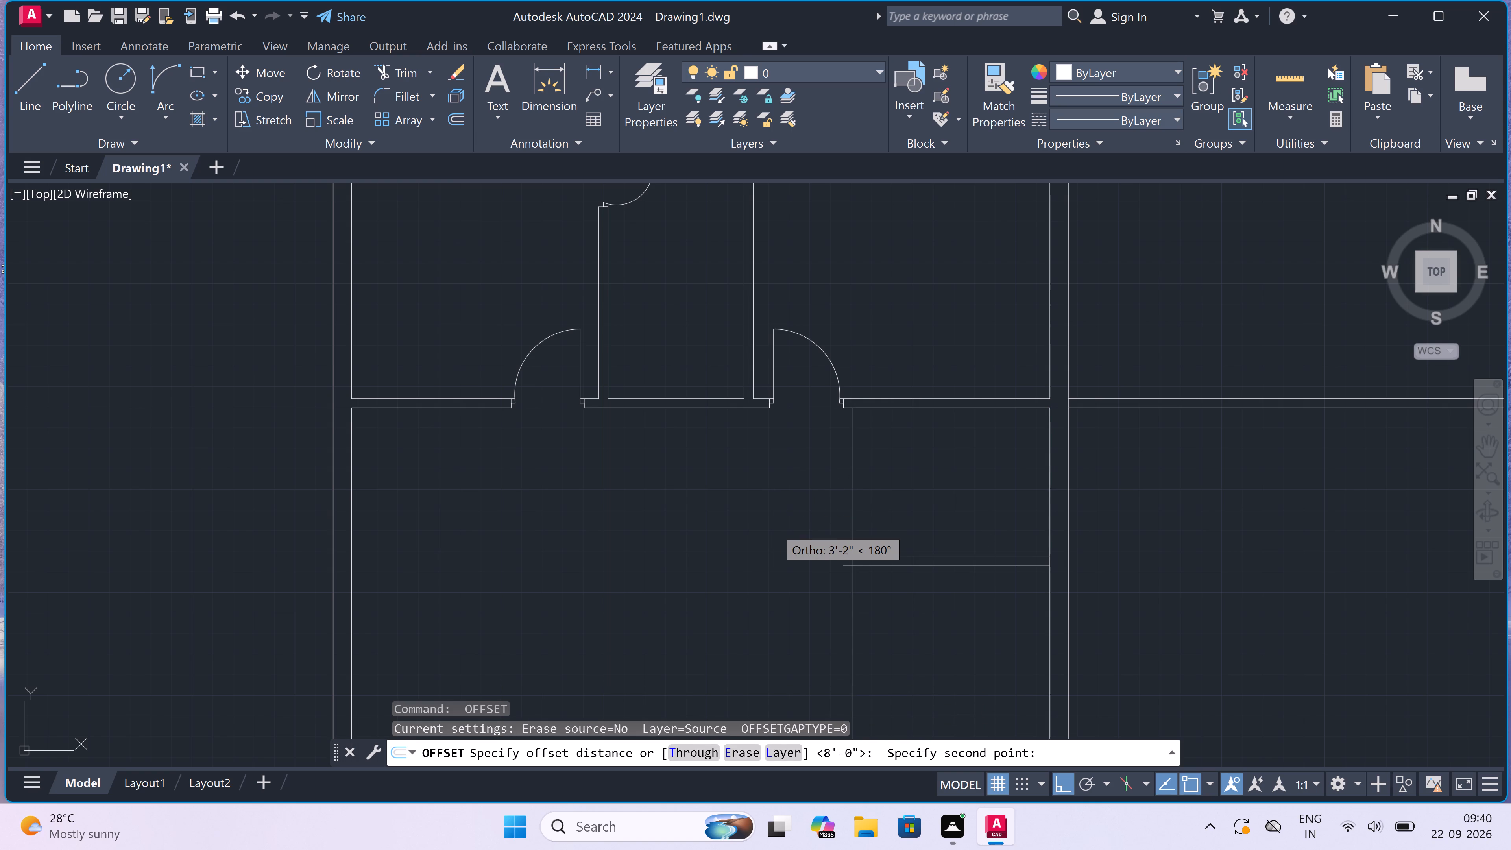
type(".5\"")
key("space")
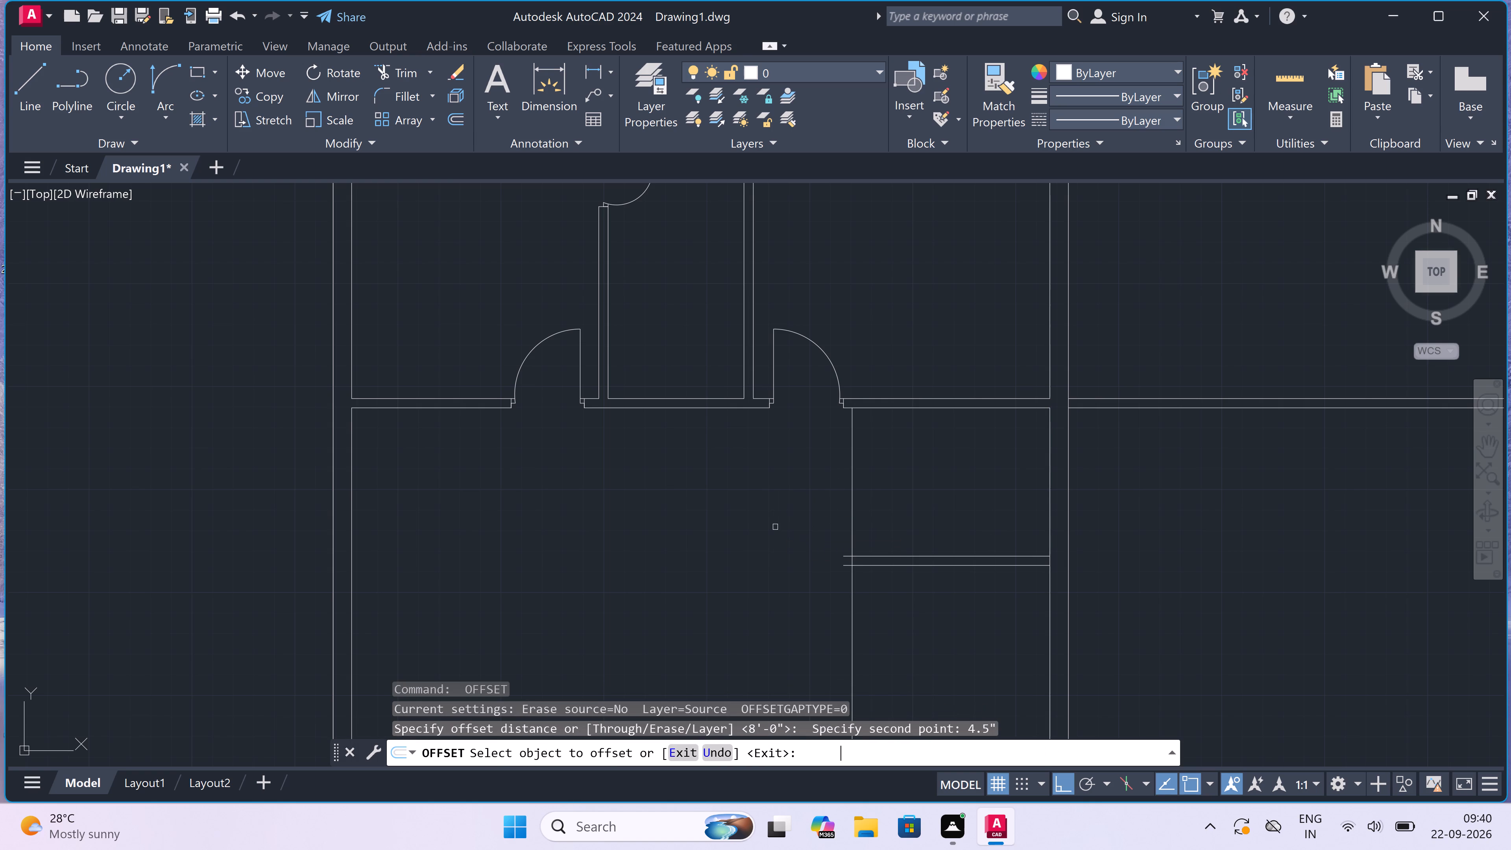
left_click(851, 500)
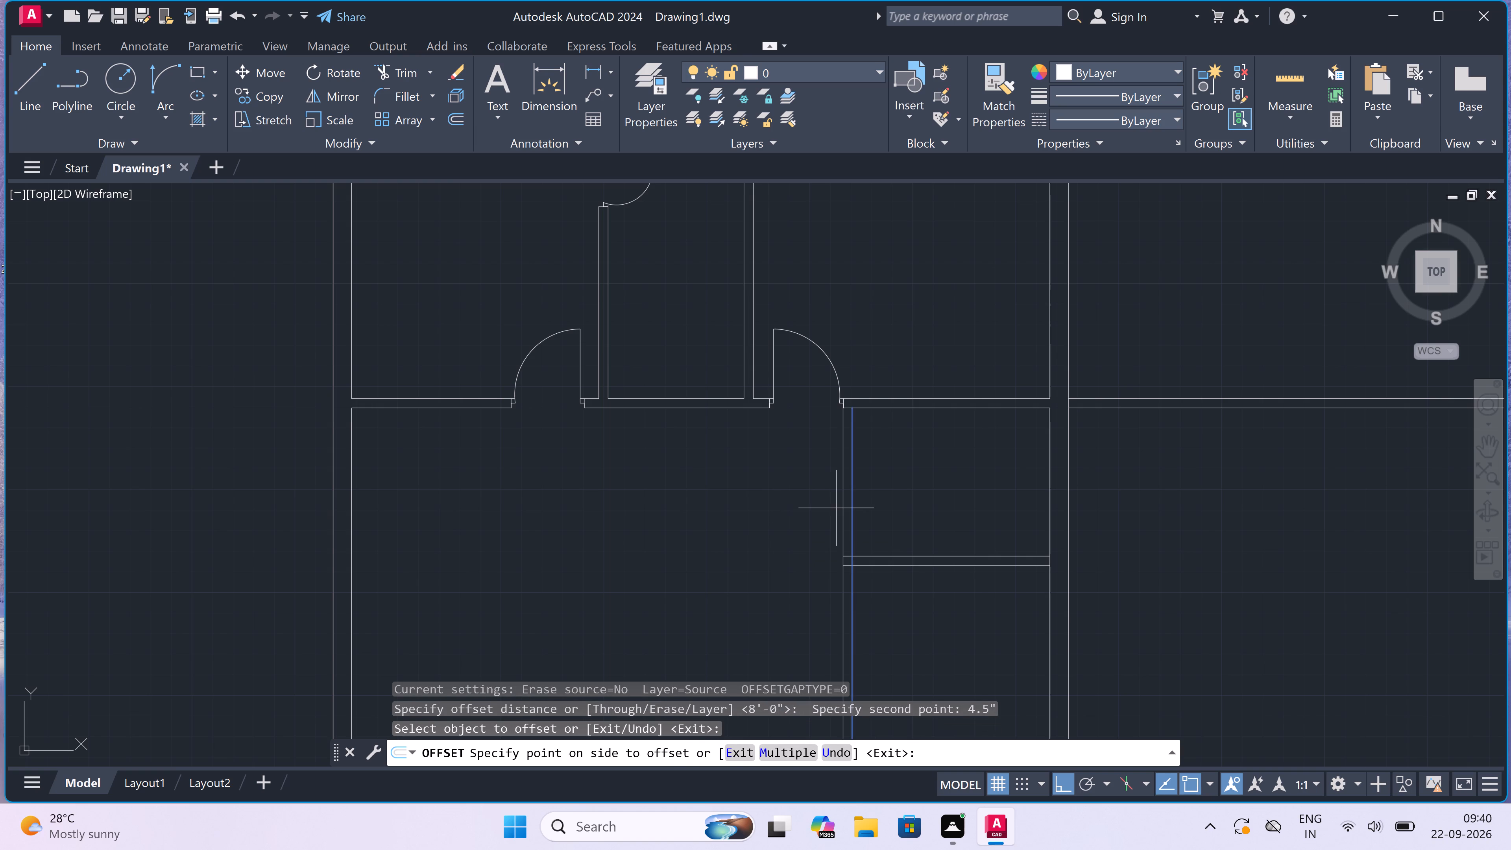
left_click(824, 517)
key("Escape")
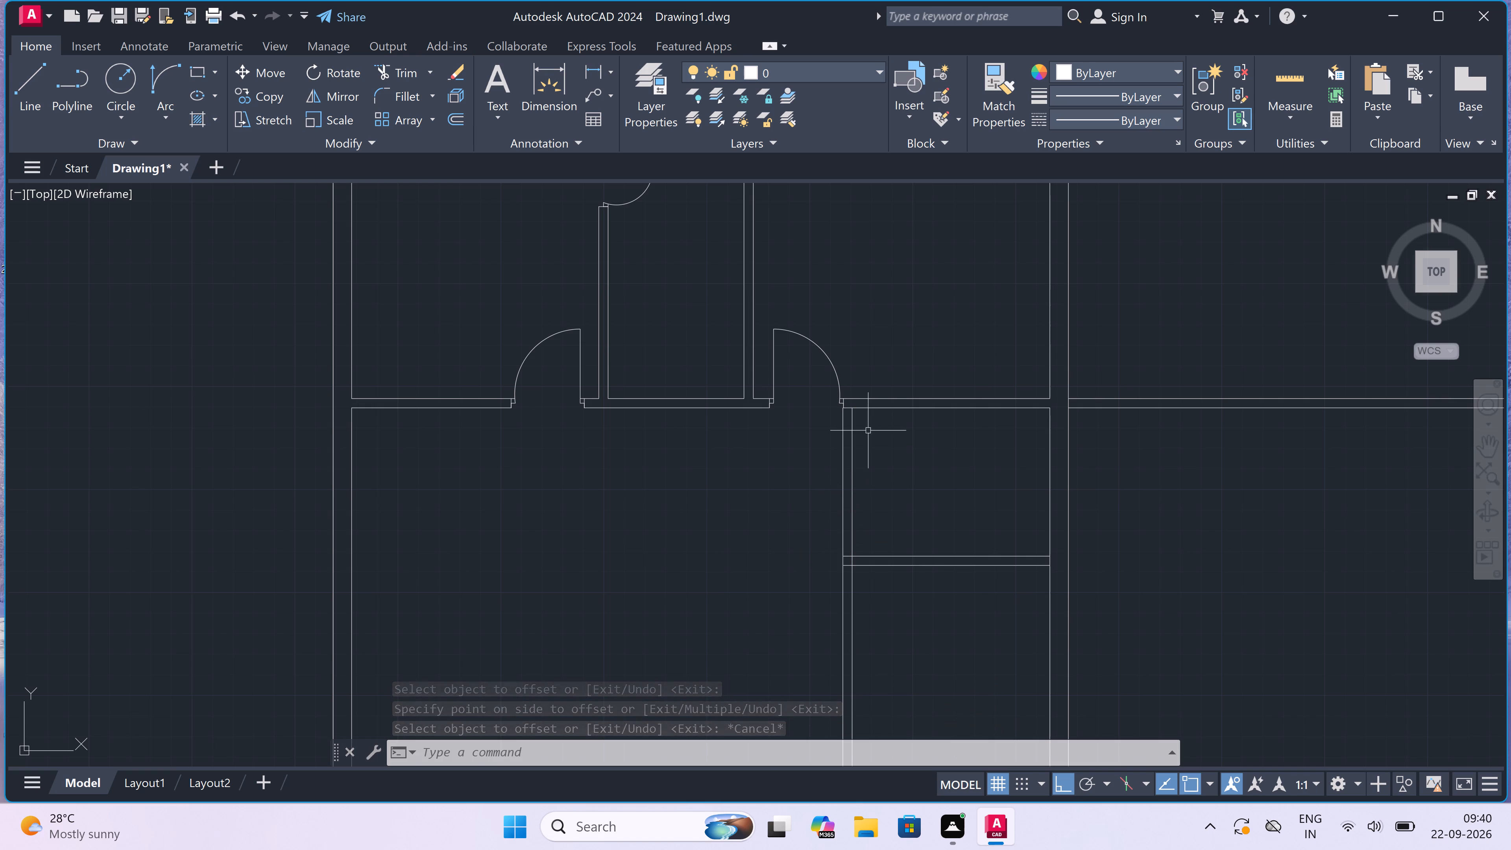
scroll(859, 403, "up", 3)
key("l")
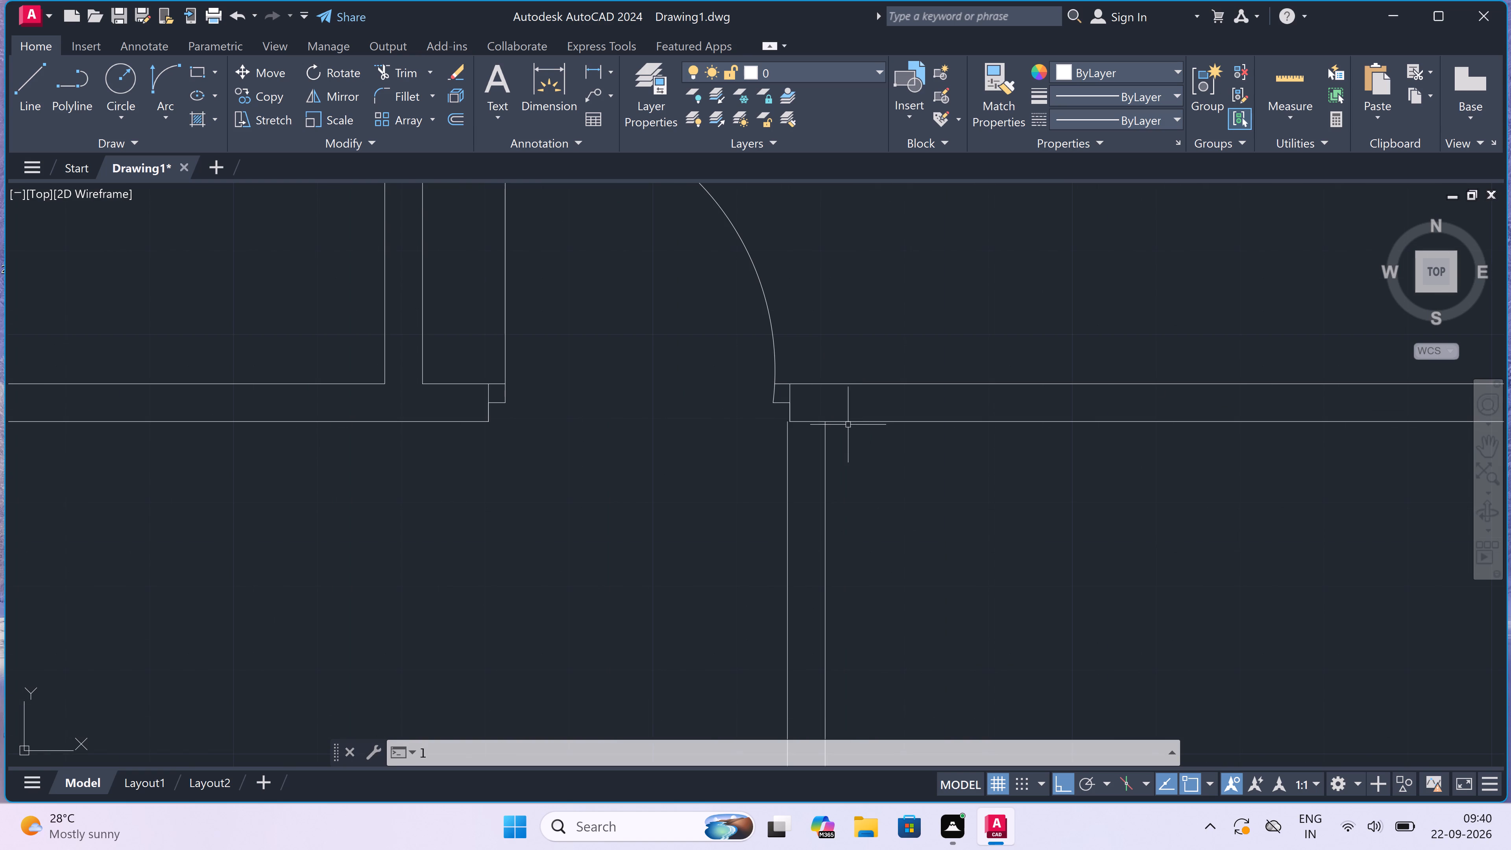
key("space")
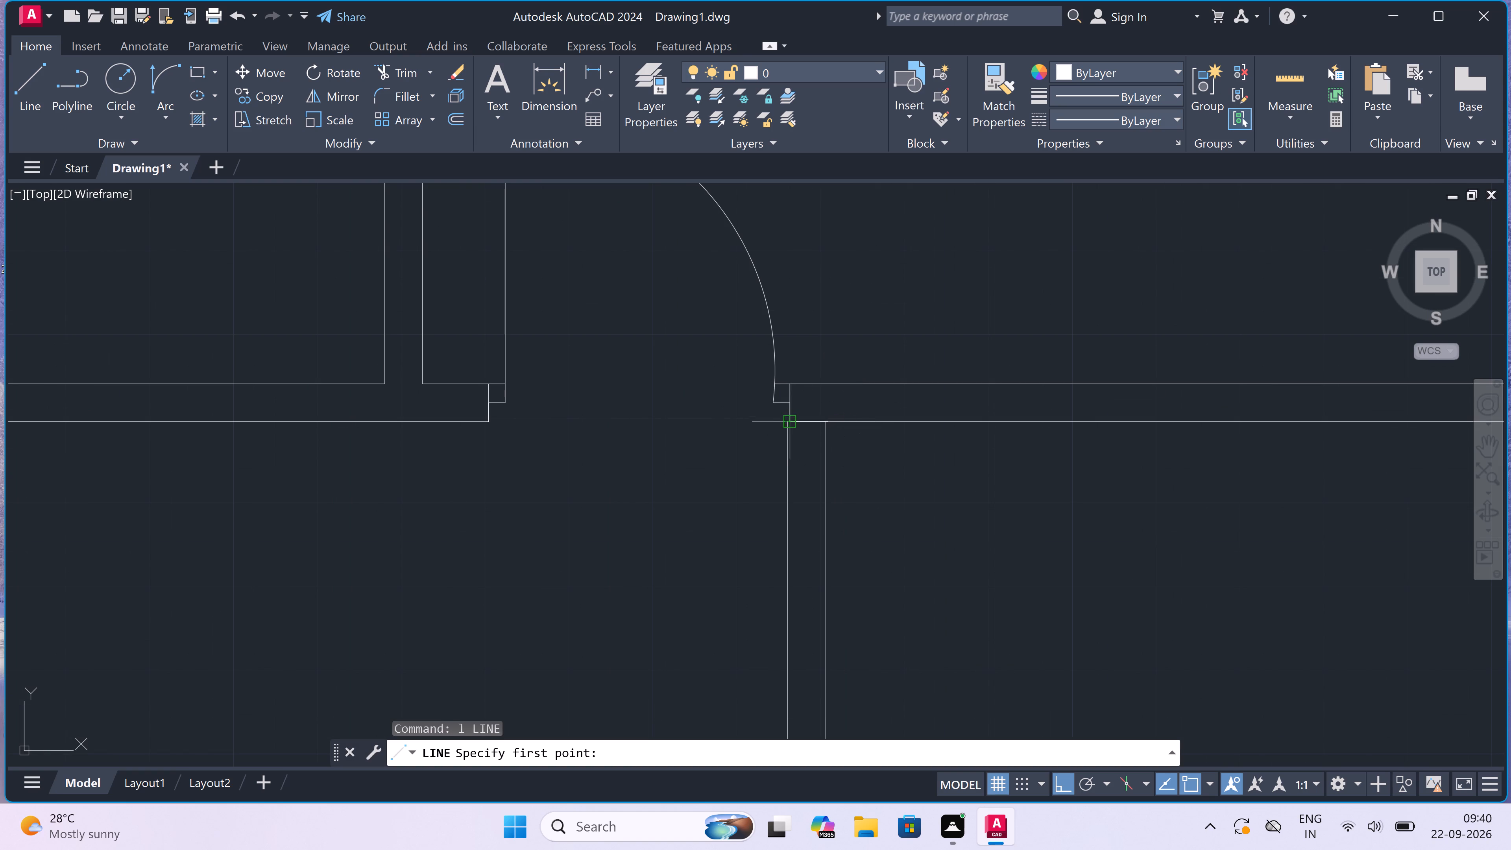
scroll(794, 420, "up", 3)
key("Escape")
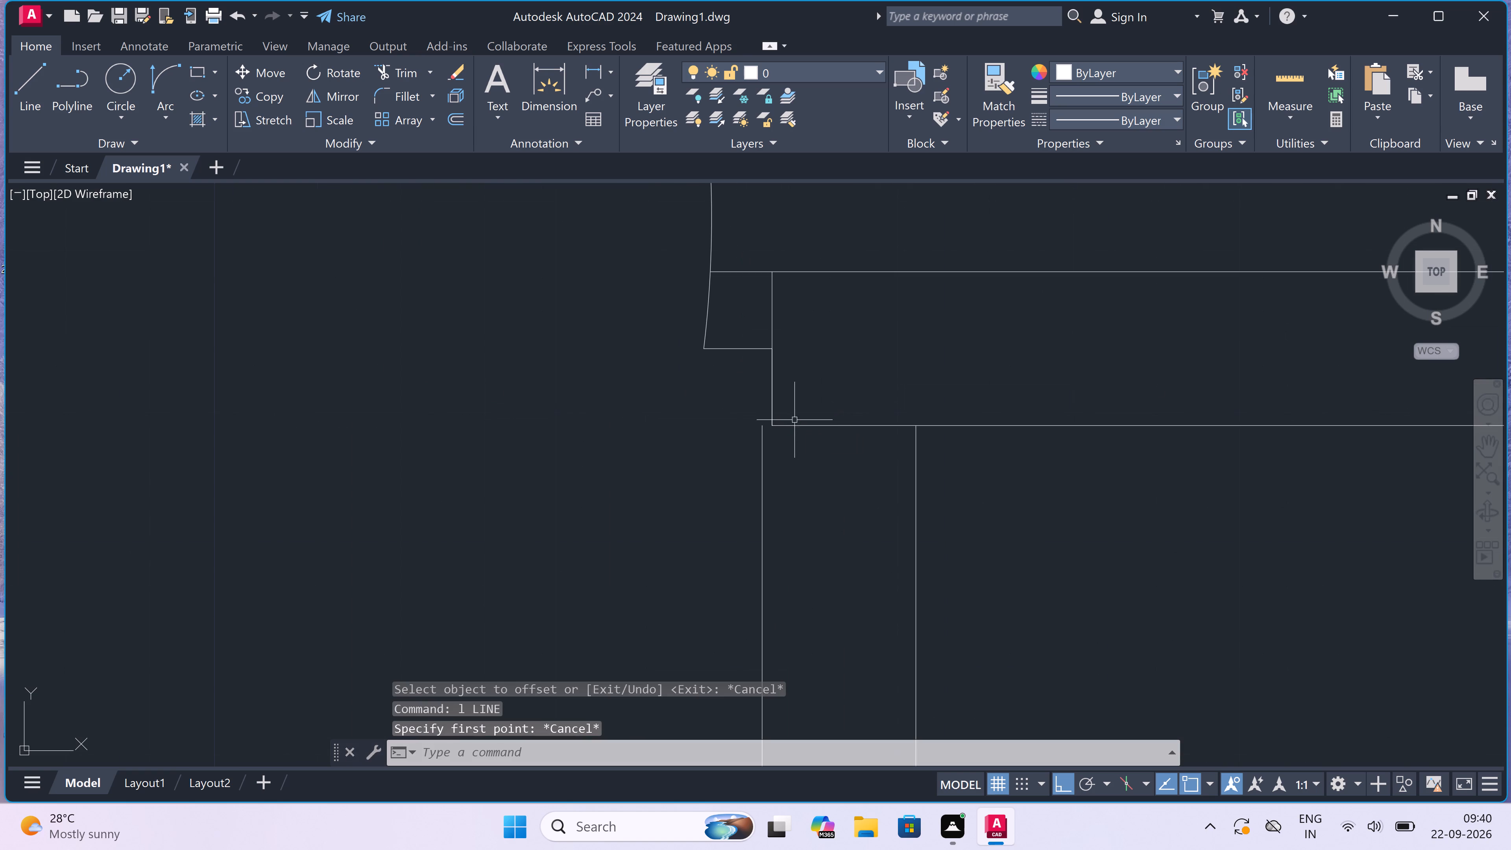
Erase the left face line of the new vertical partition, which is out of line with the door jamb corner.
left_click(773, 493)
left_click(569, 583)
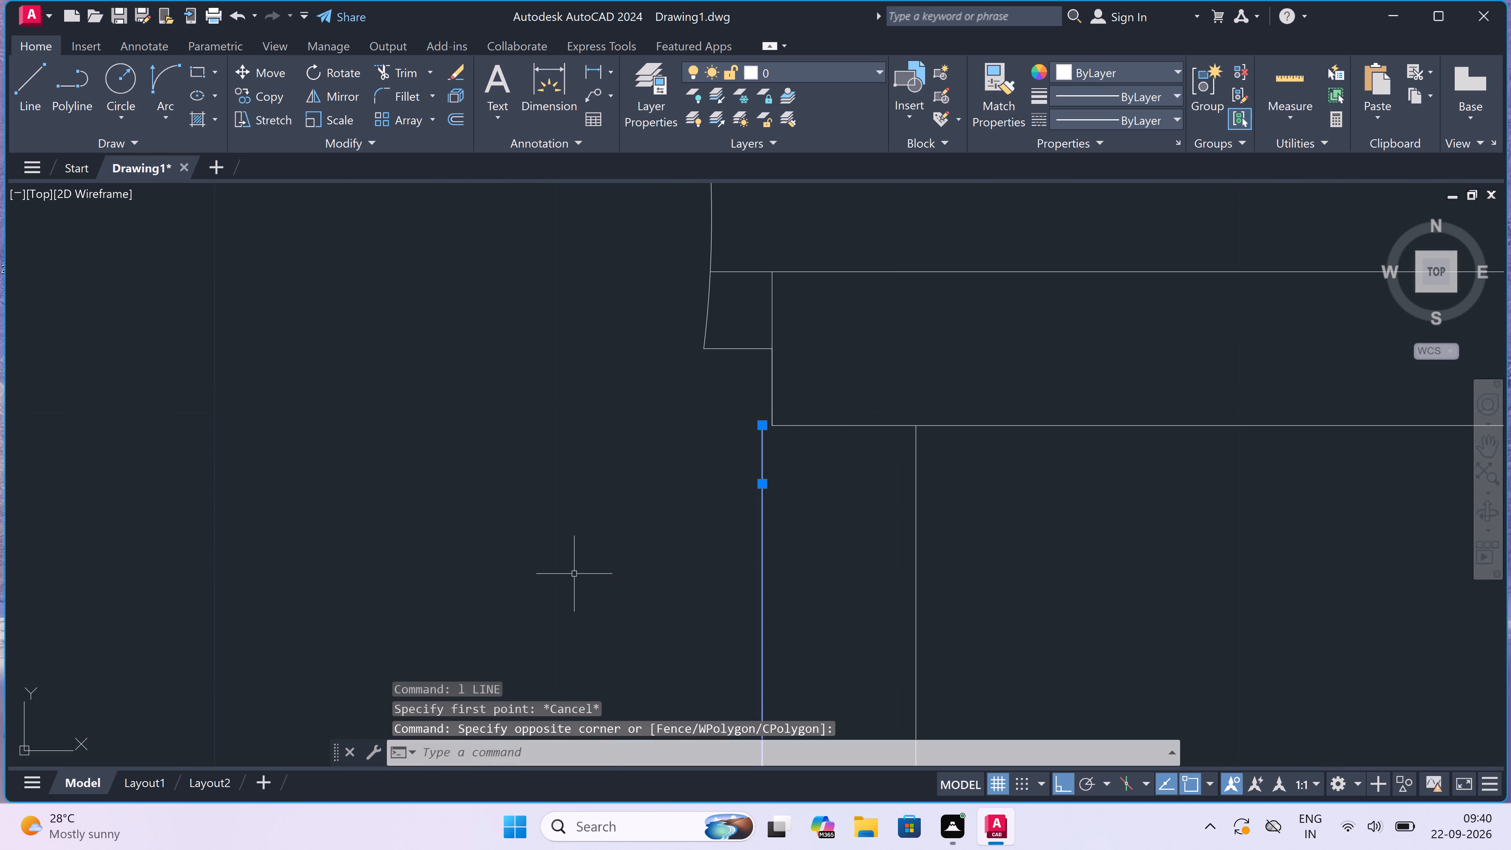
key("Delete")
Draw the vertical partition's left face from the second door's right jamb corner down to the left end of the lower short partition line.
key("l")
key("space")
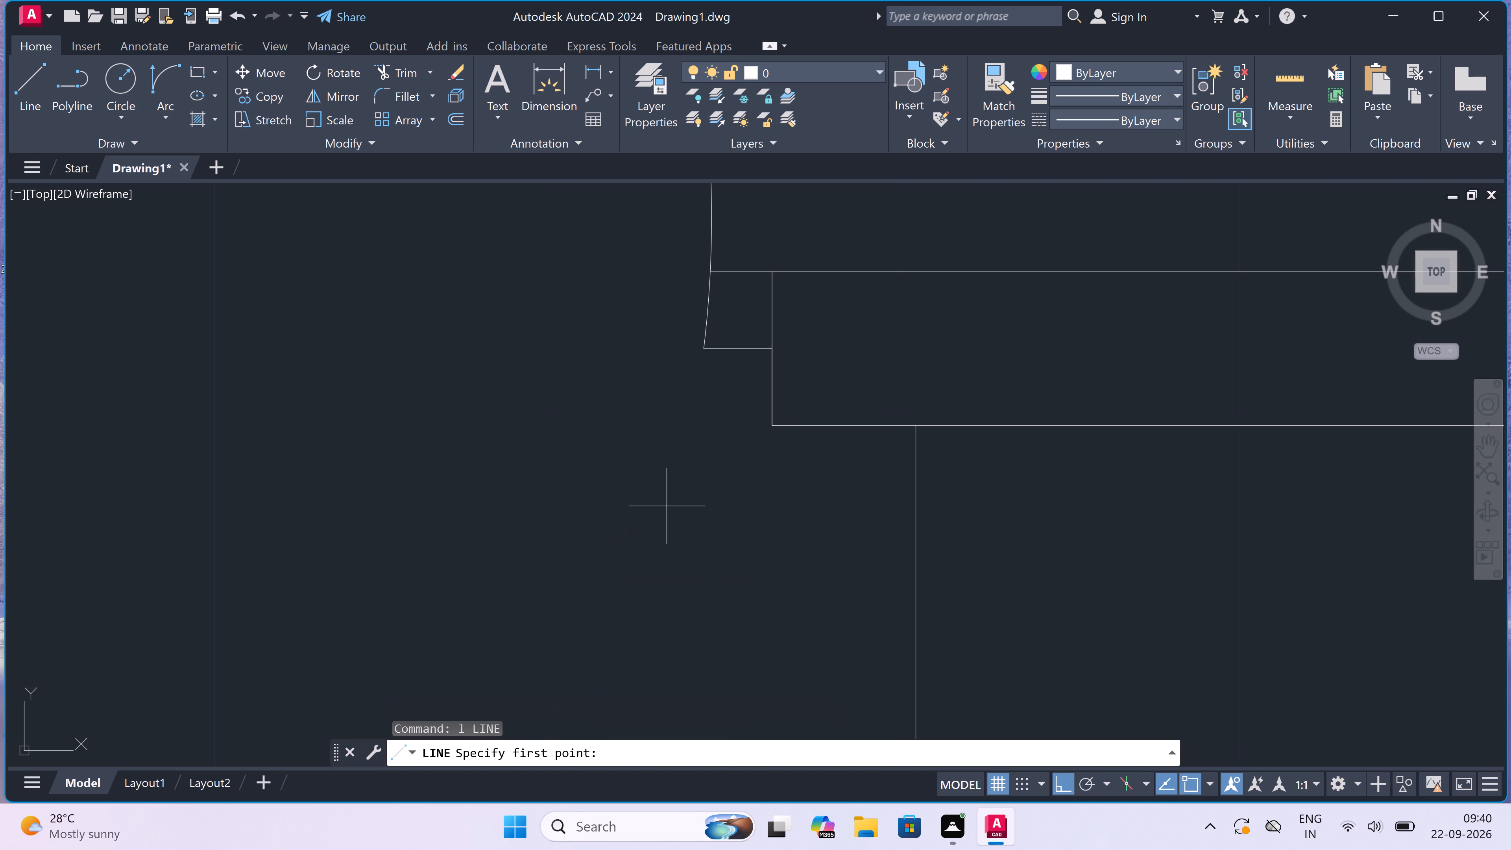
left_click(772, 427)
scroll(772, 427, "down", 5)
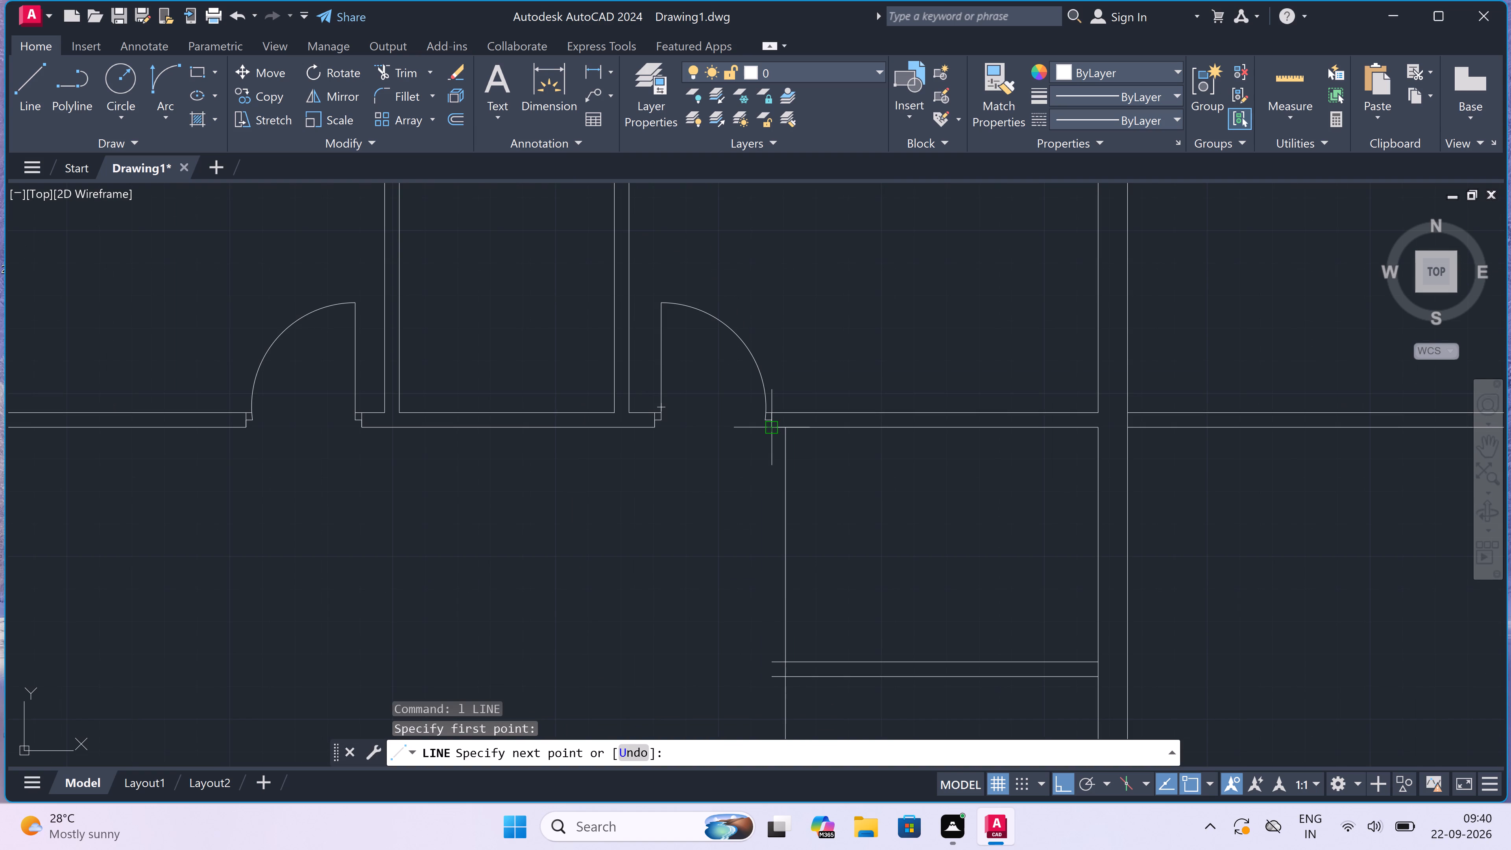
scroll(764, 660, "up", 3)
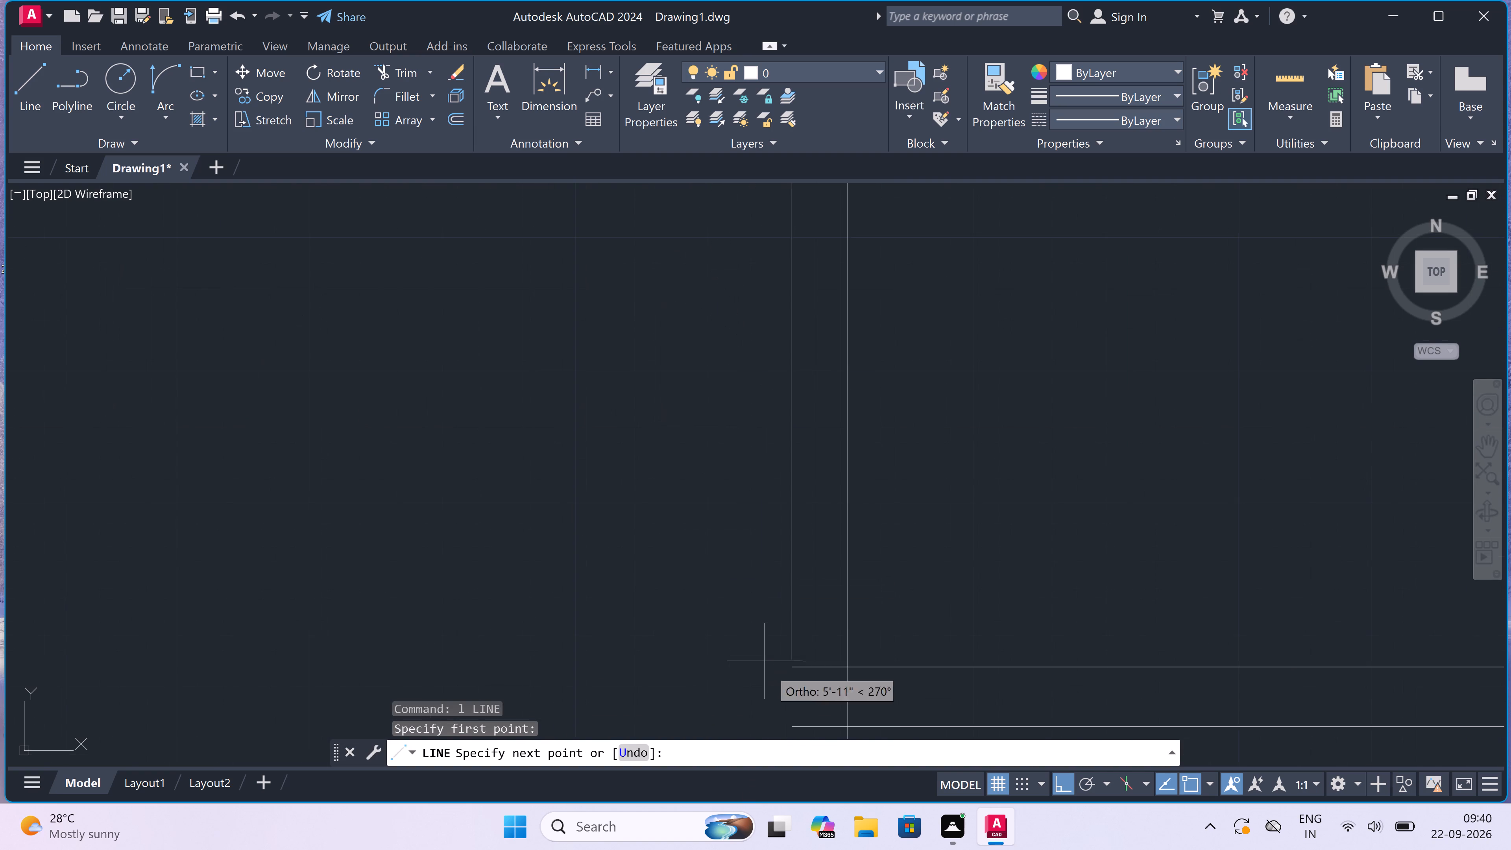
scroll(776, 696, "down", 4)
scroll(779, 691, "up", 3)
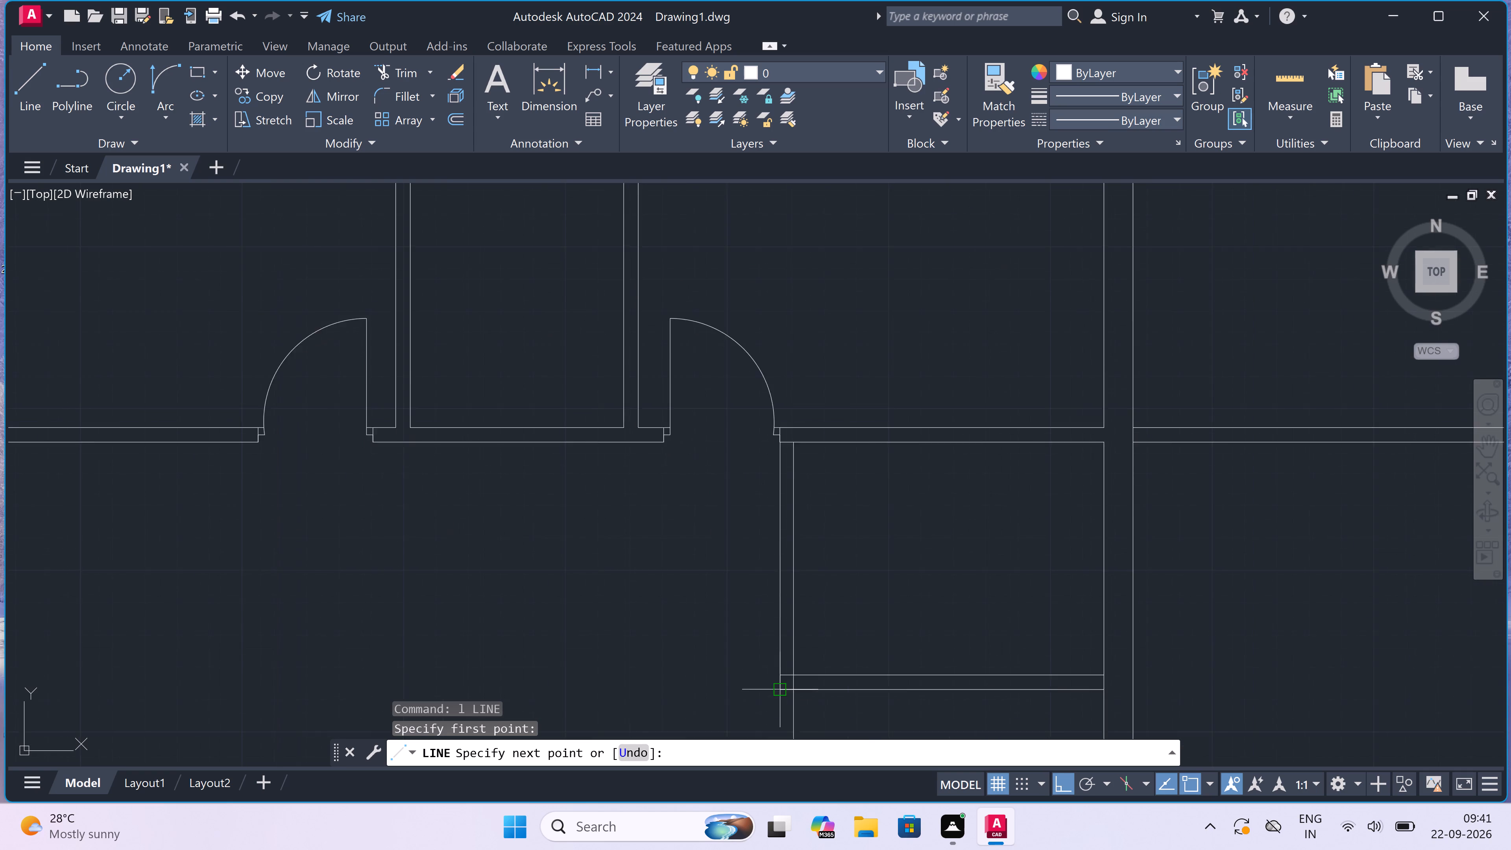
scroll(779, 691, "up", 2)
left_click(781, 681)
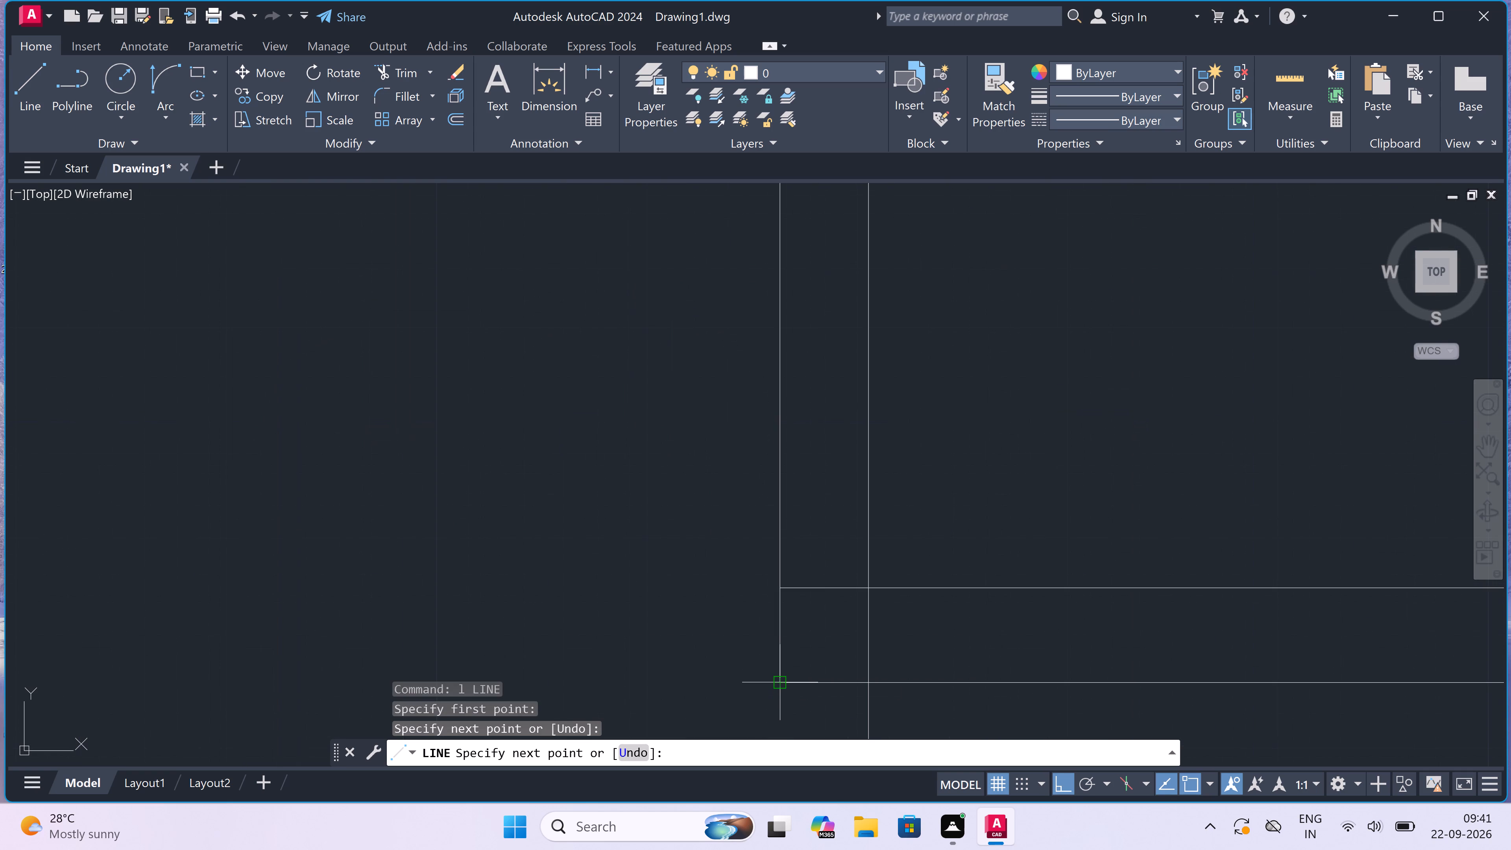
key("Escape")
Draw the upper door jamb across the small room's left partition, with a 2" stop from its midpoint and a 2' door leaf into the room.
scroll(781, 681, "down", 3)
scroll(783, 600, "down", 2)
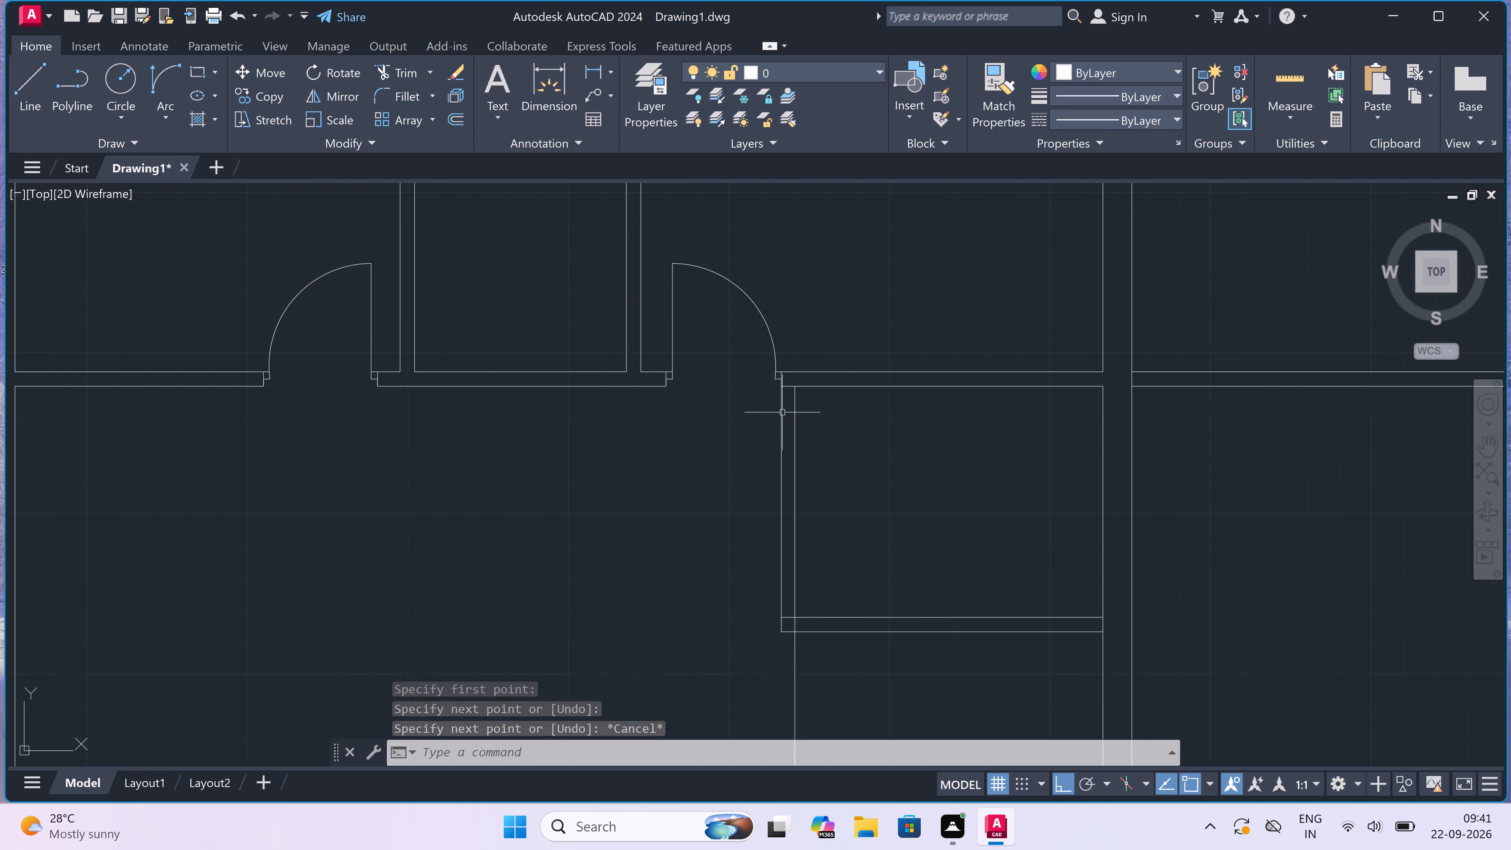
scroll(782, 412, "up", 4)
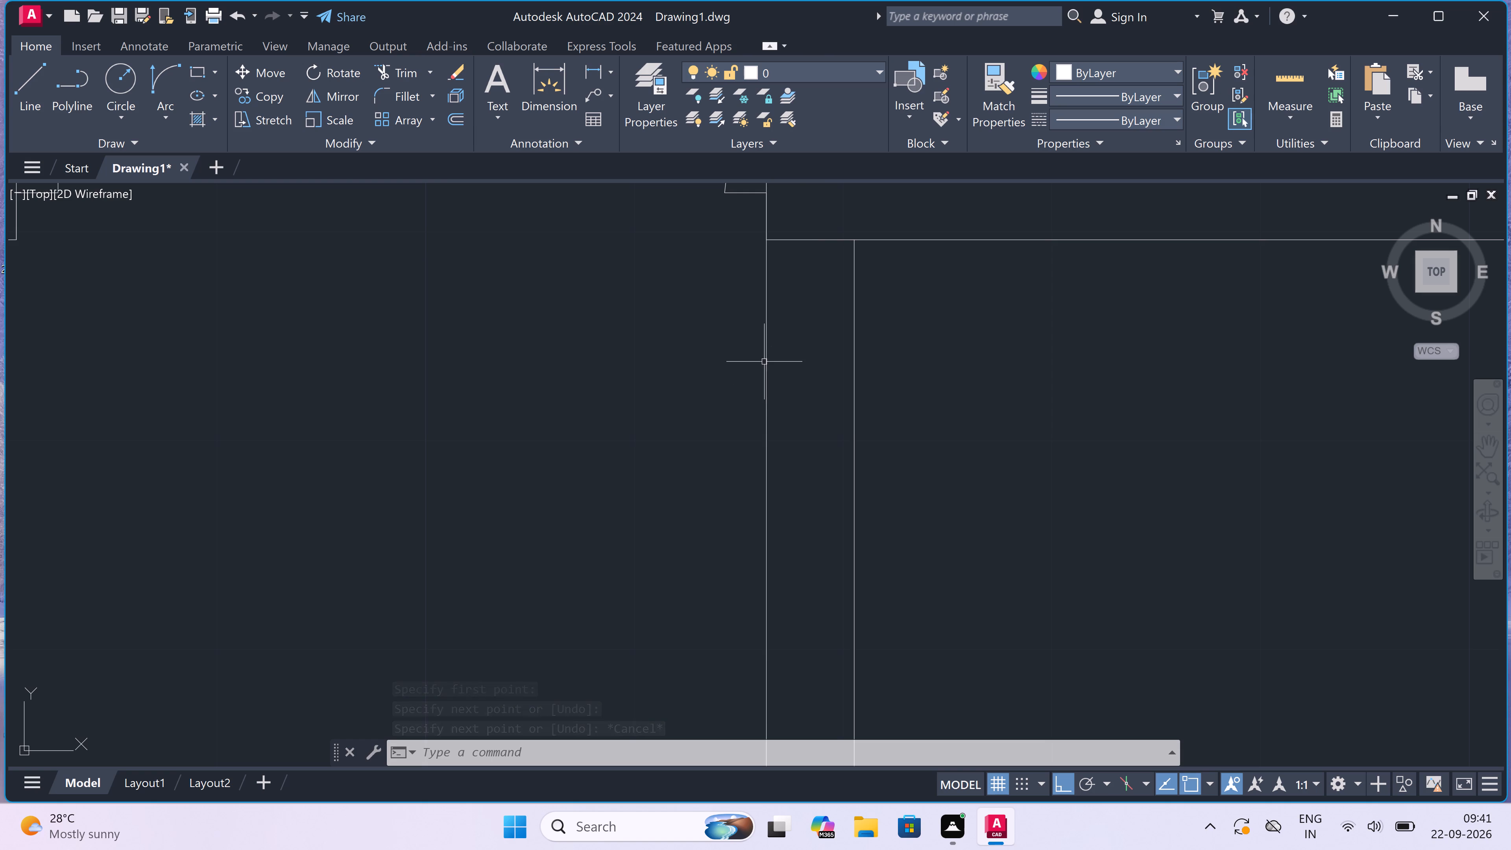
key("space")
left_click_drag(759, 323, 765, 319)
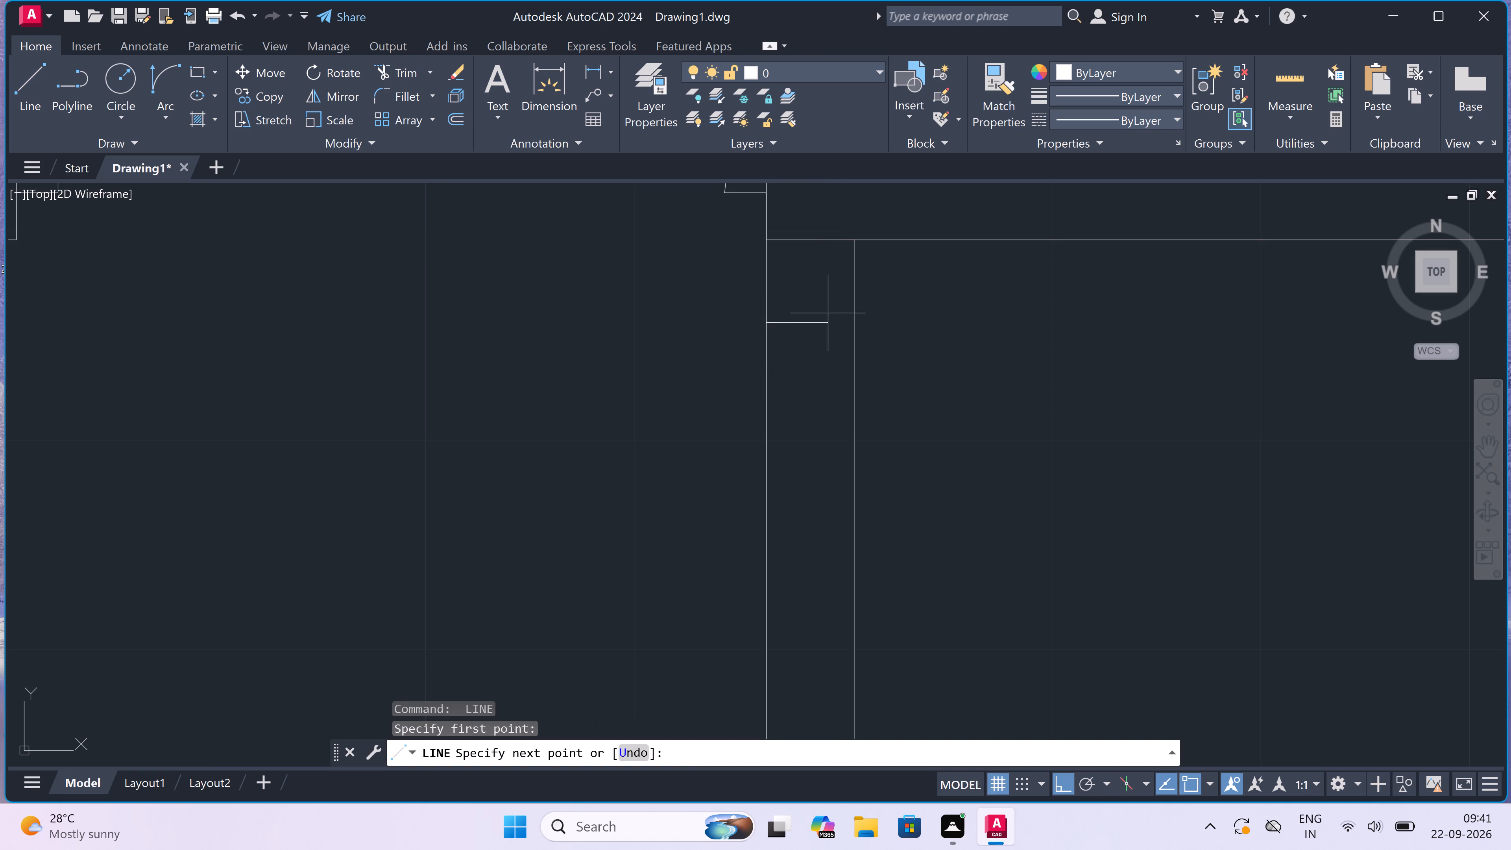
left_click(850, 325)
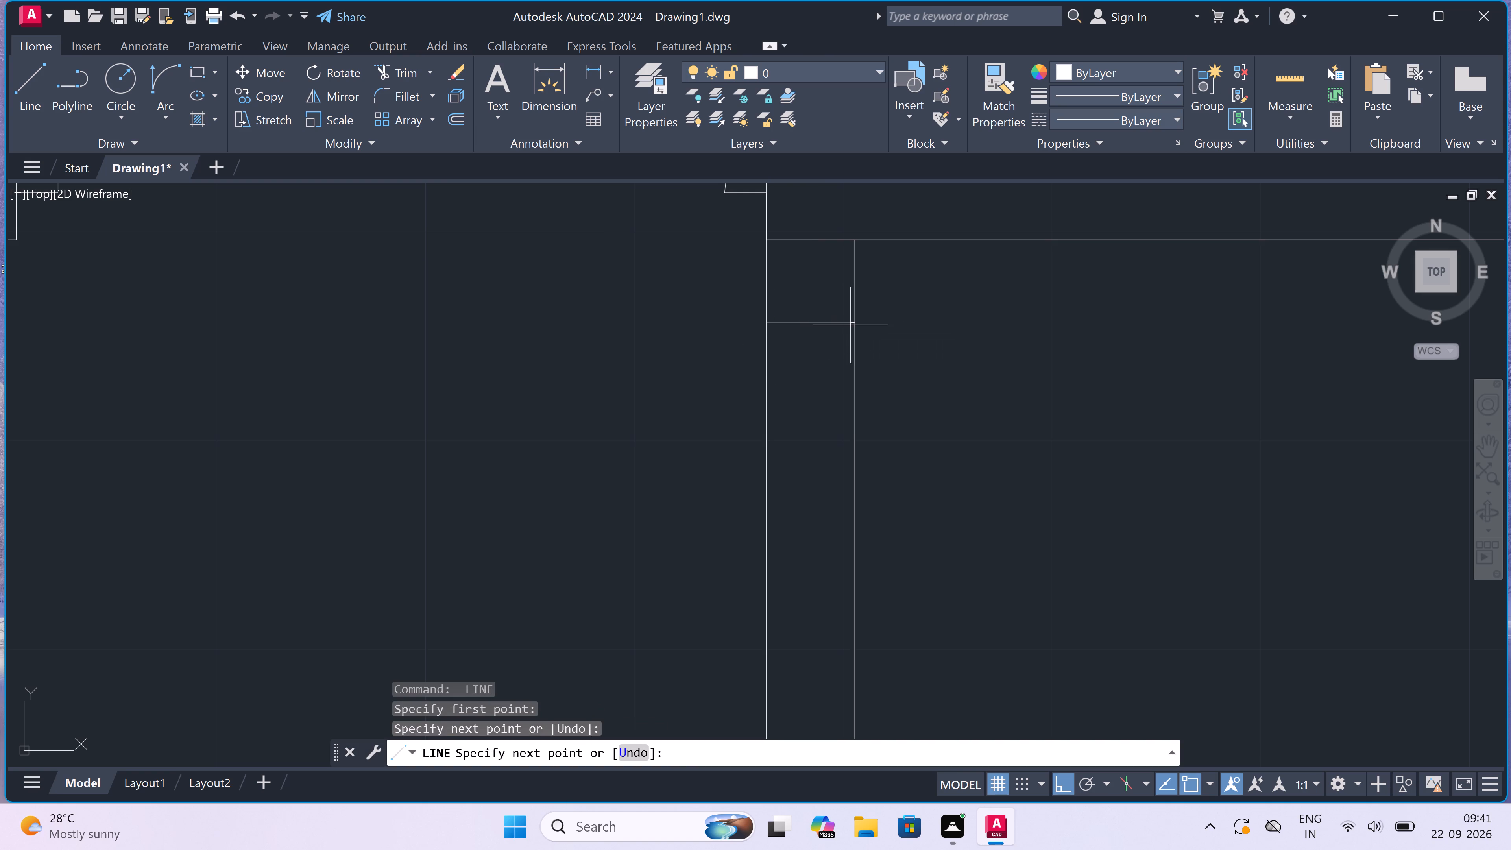
left_click_drag(810, 327, 810, 334)
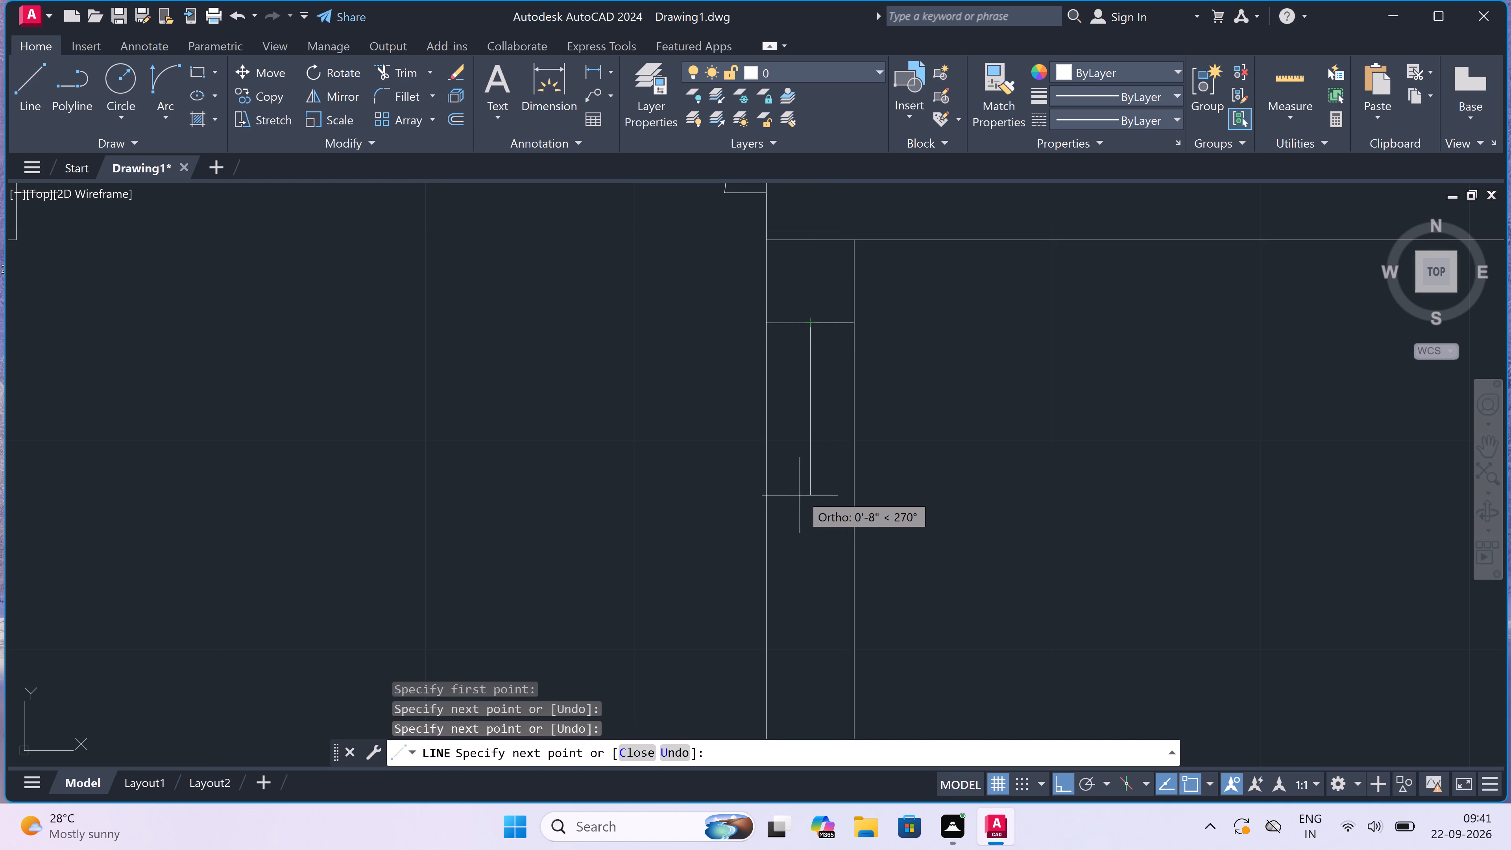
type("2\"")
key("space")
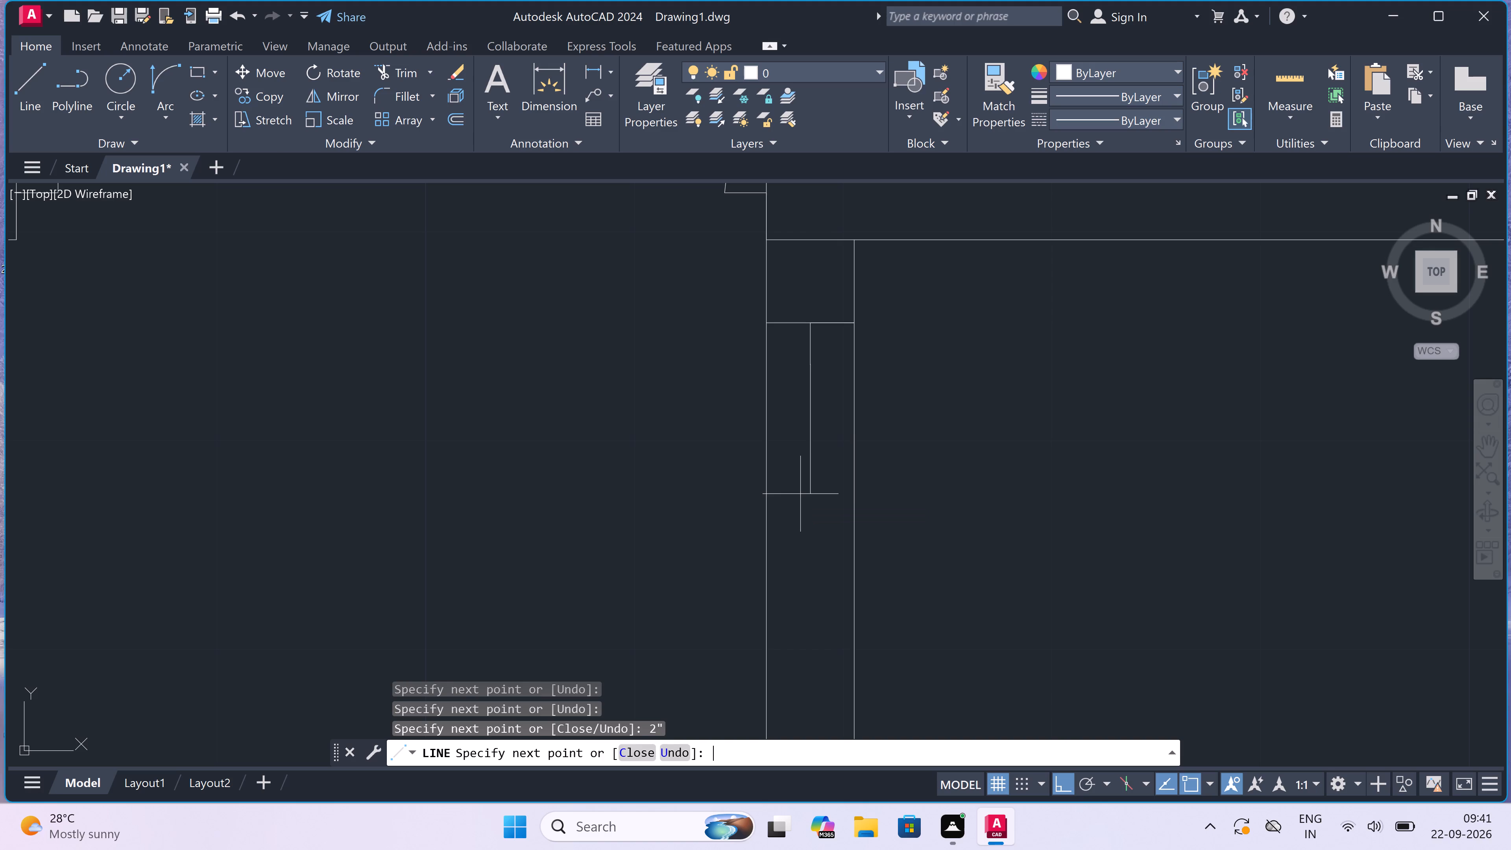
type("2'")
key("space")
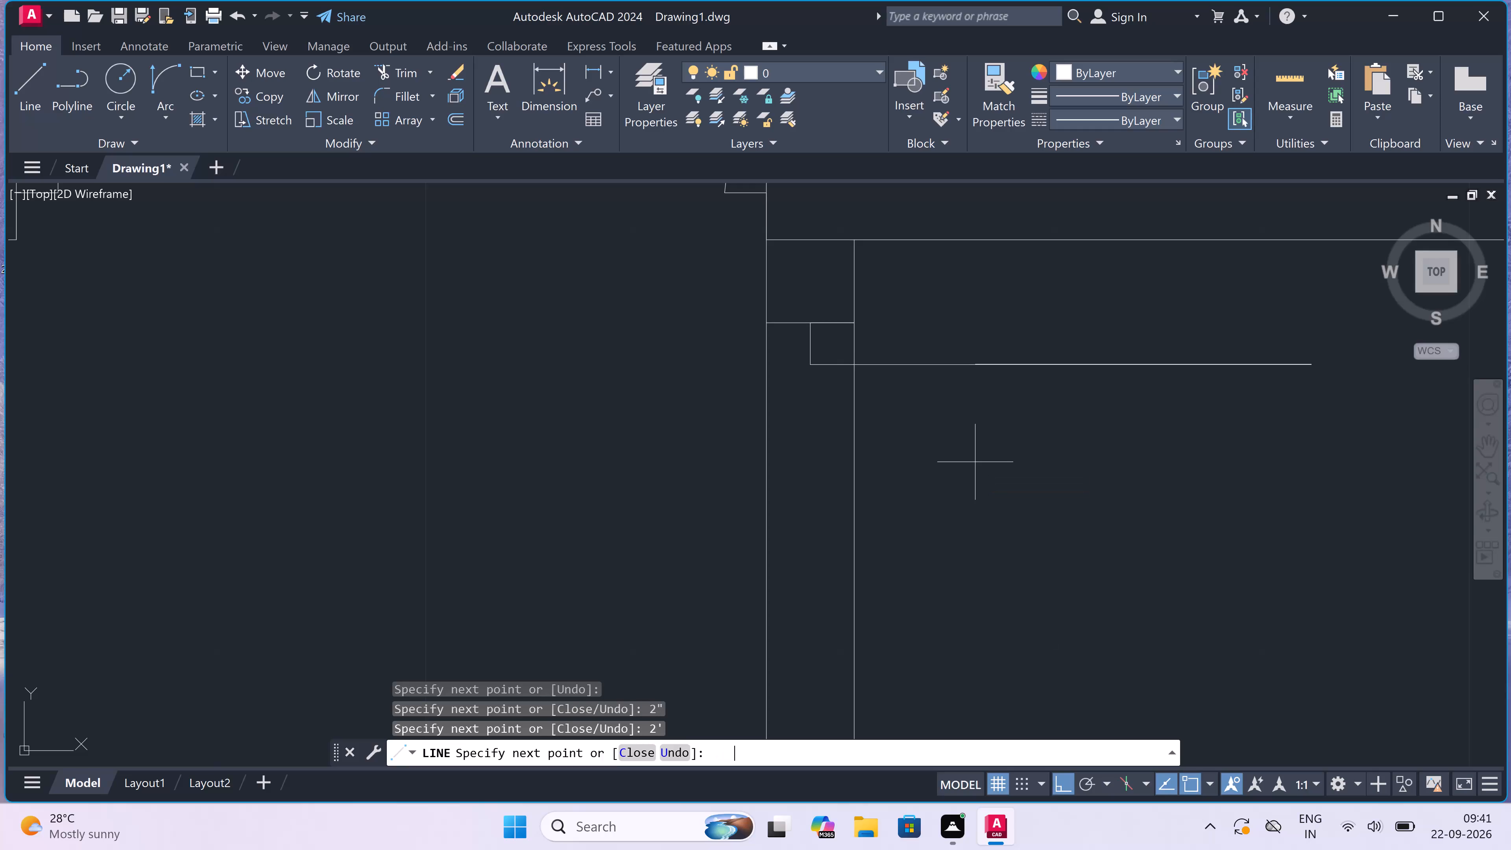
key("Escape")
Draw the lower door jamb across the same partition and a 2" stop upward from its midpoint.
scroll(977, 466, "down", 3)
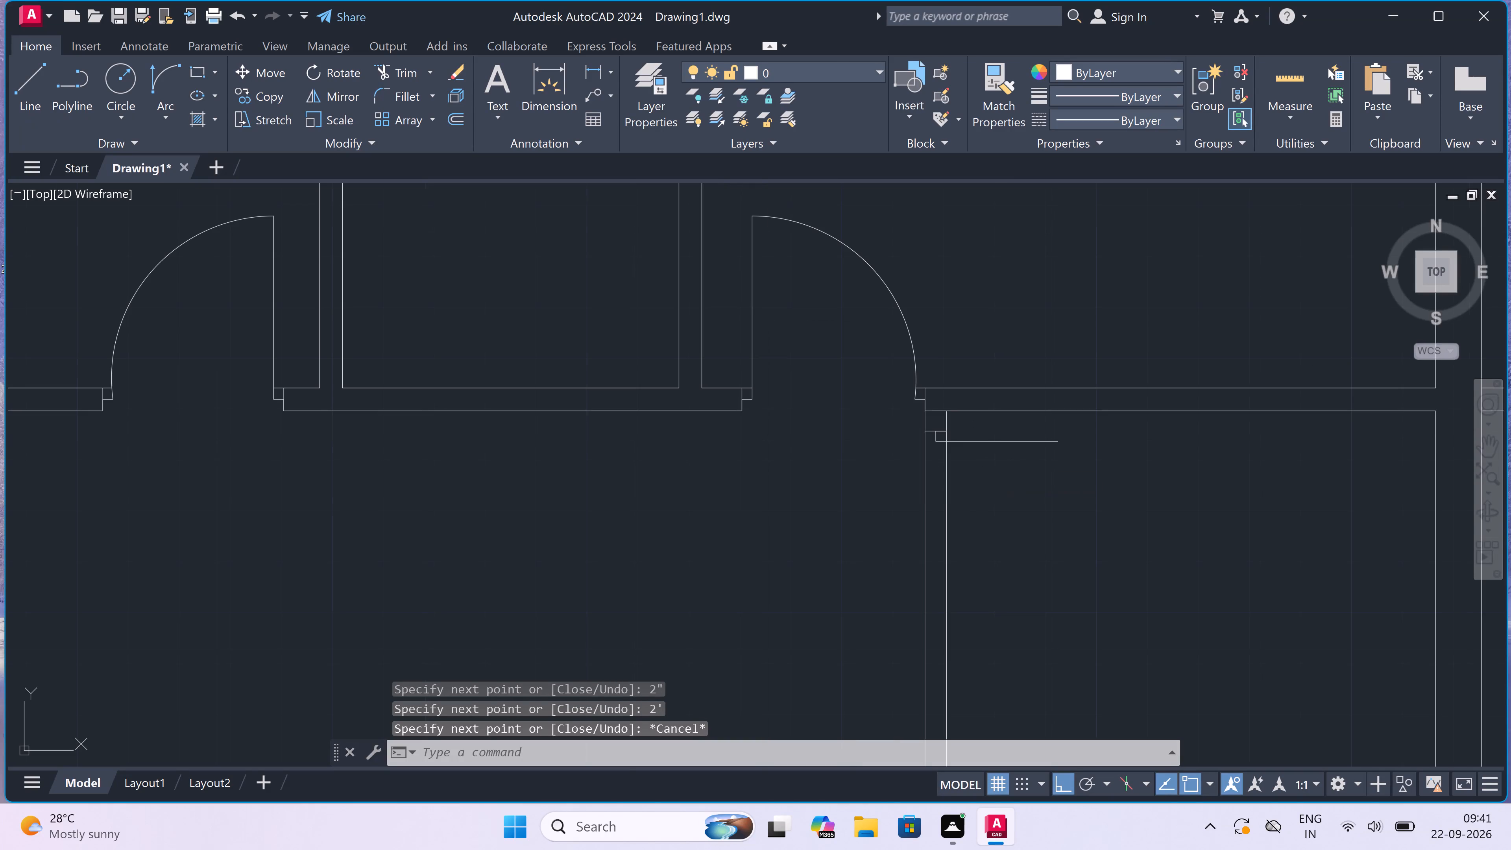
scroll(957, 522, "up", 2)
key("space")
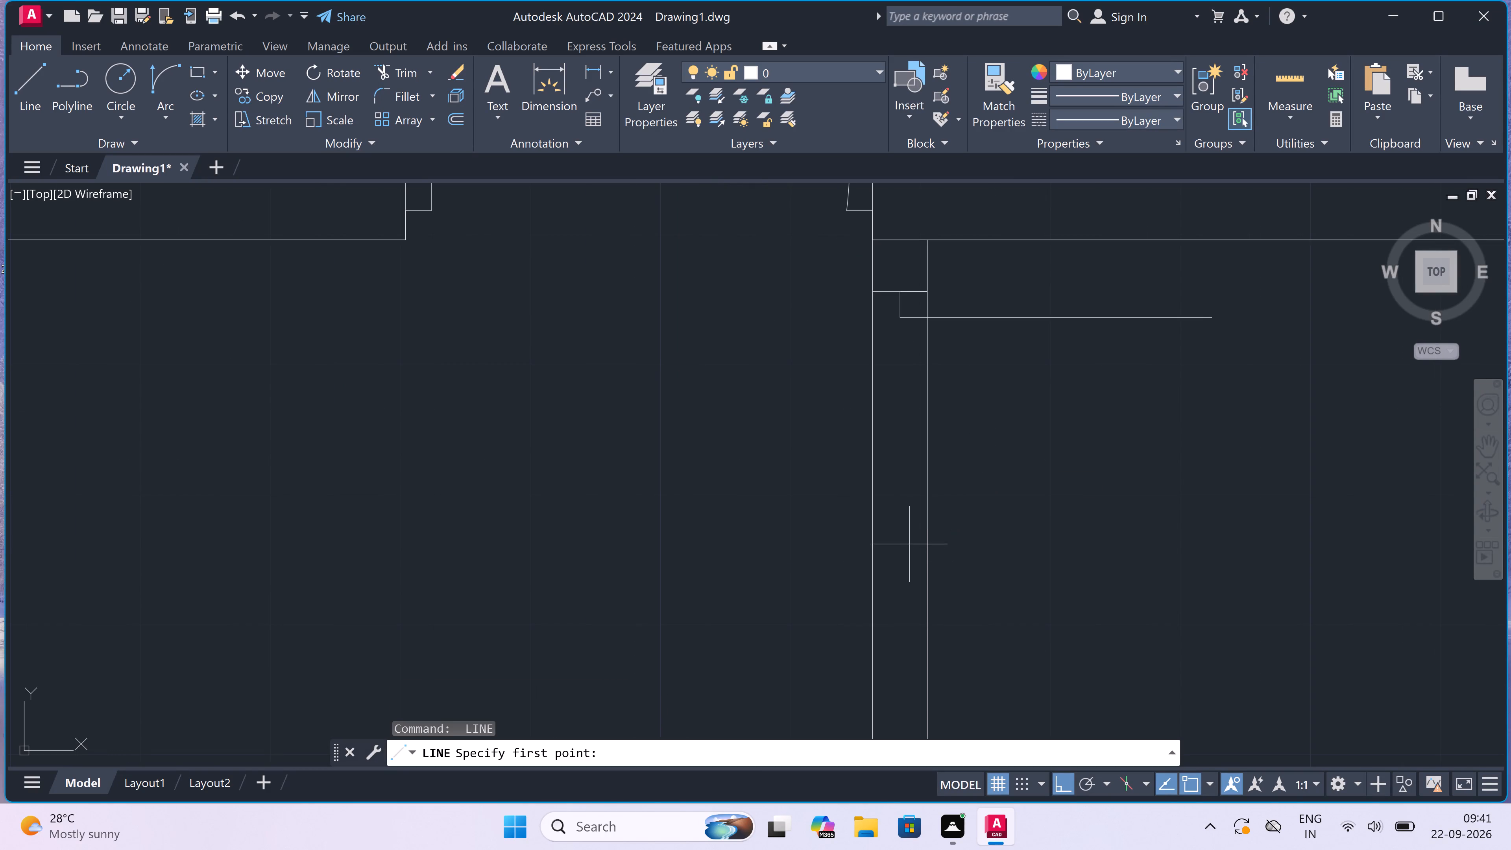
left_click(877, 569)
left_click(922, 572)
left_click_drag(902, 568, 906, 554)
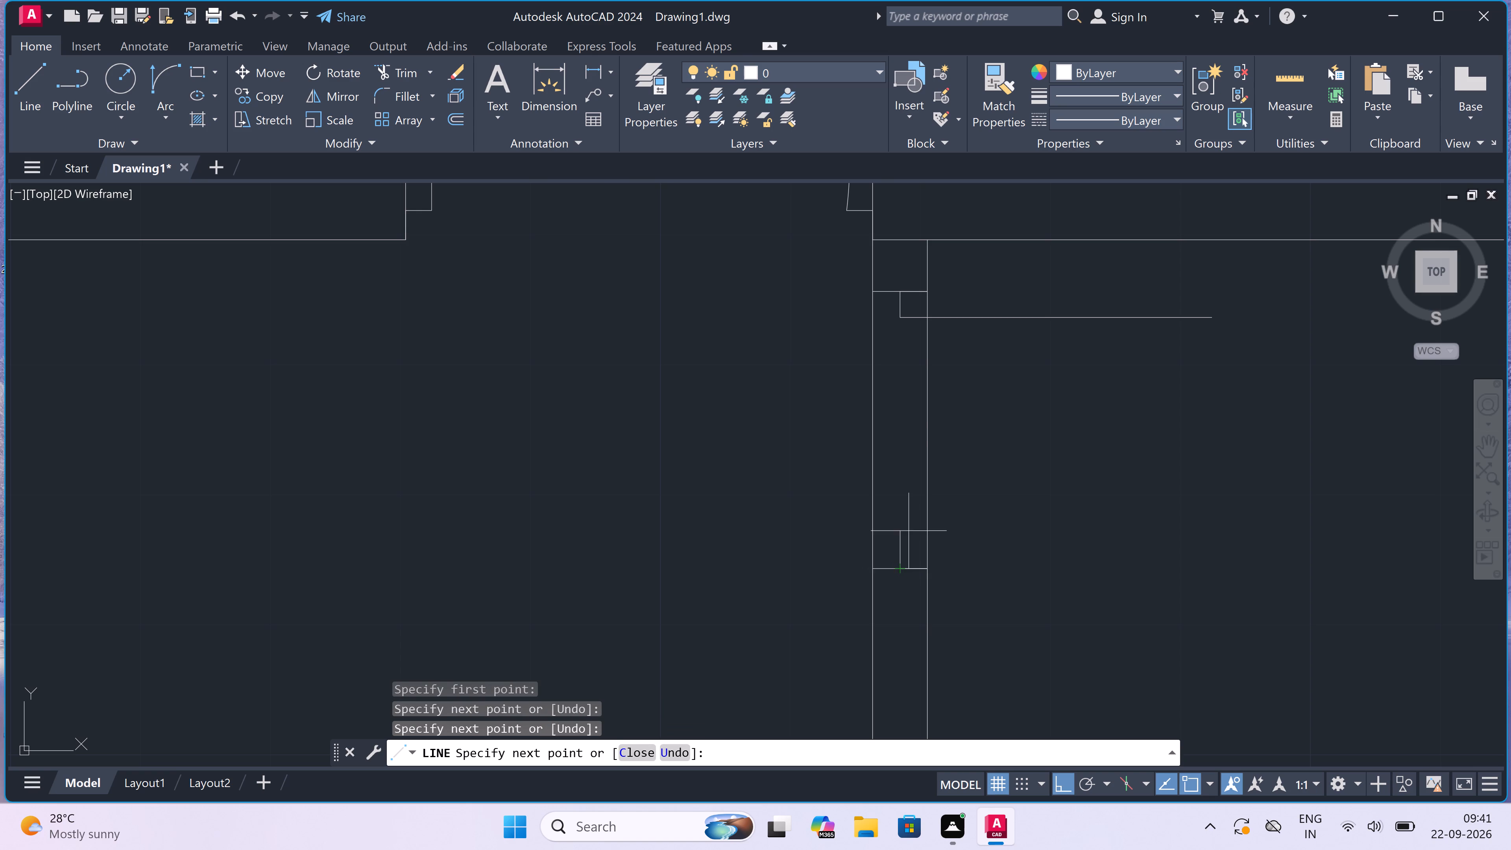
key("2")
type("\"")
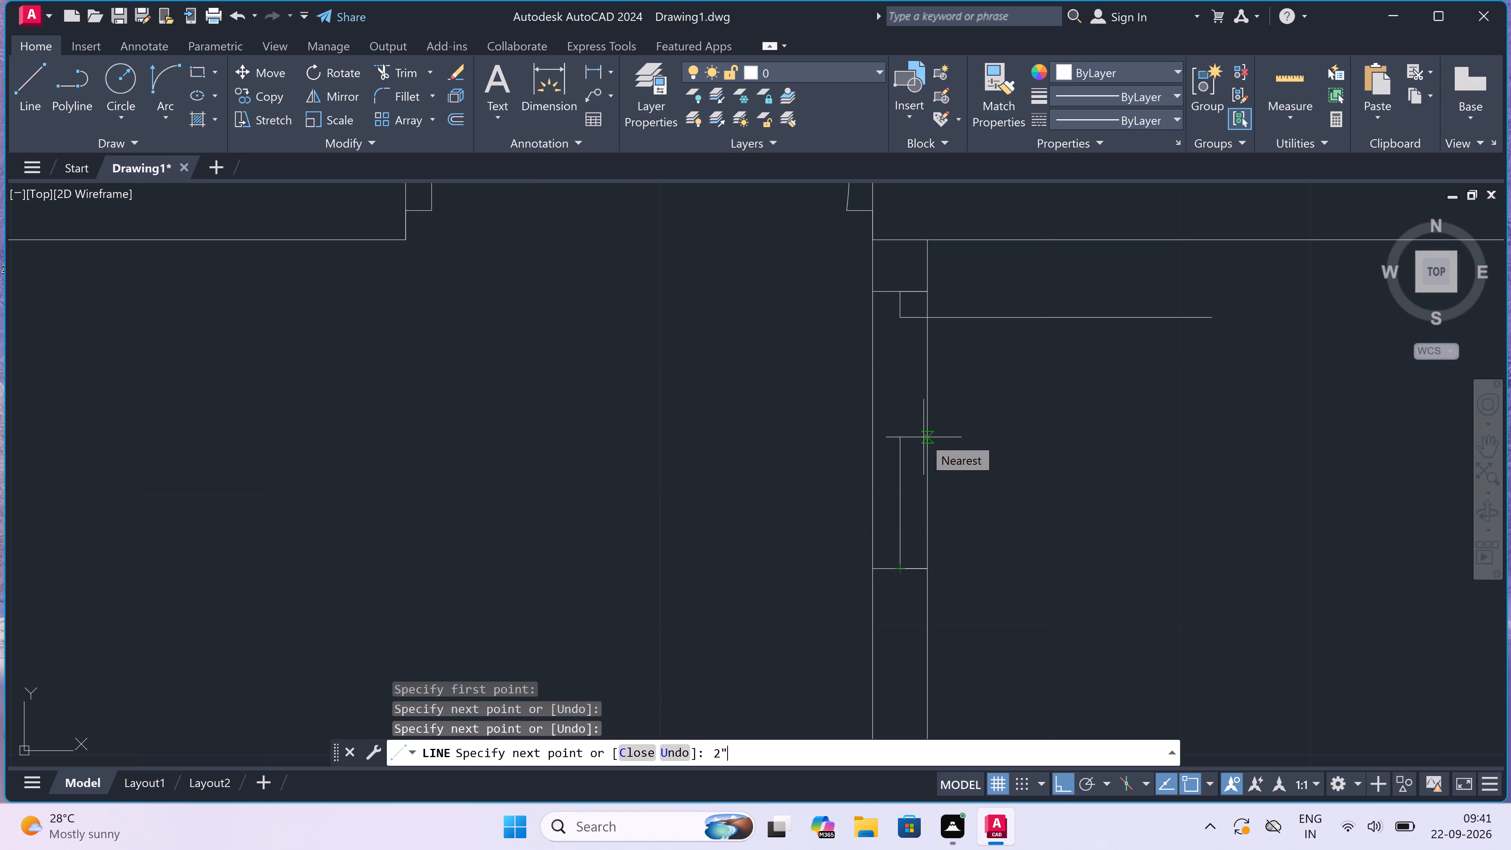
key("space")
key("Escape")
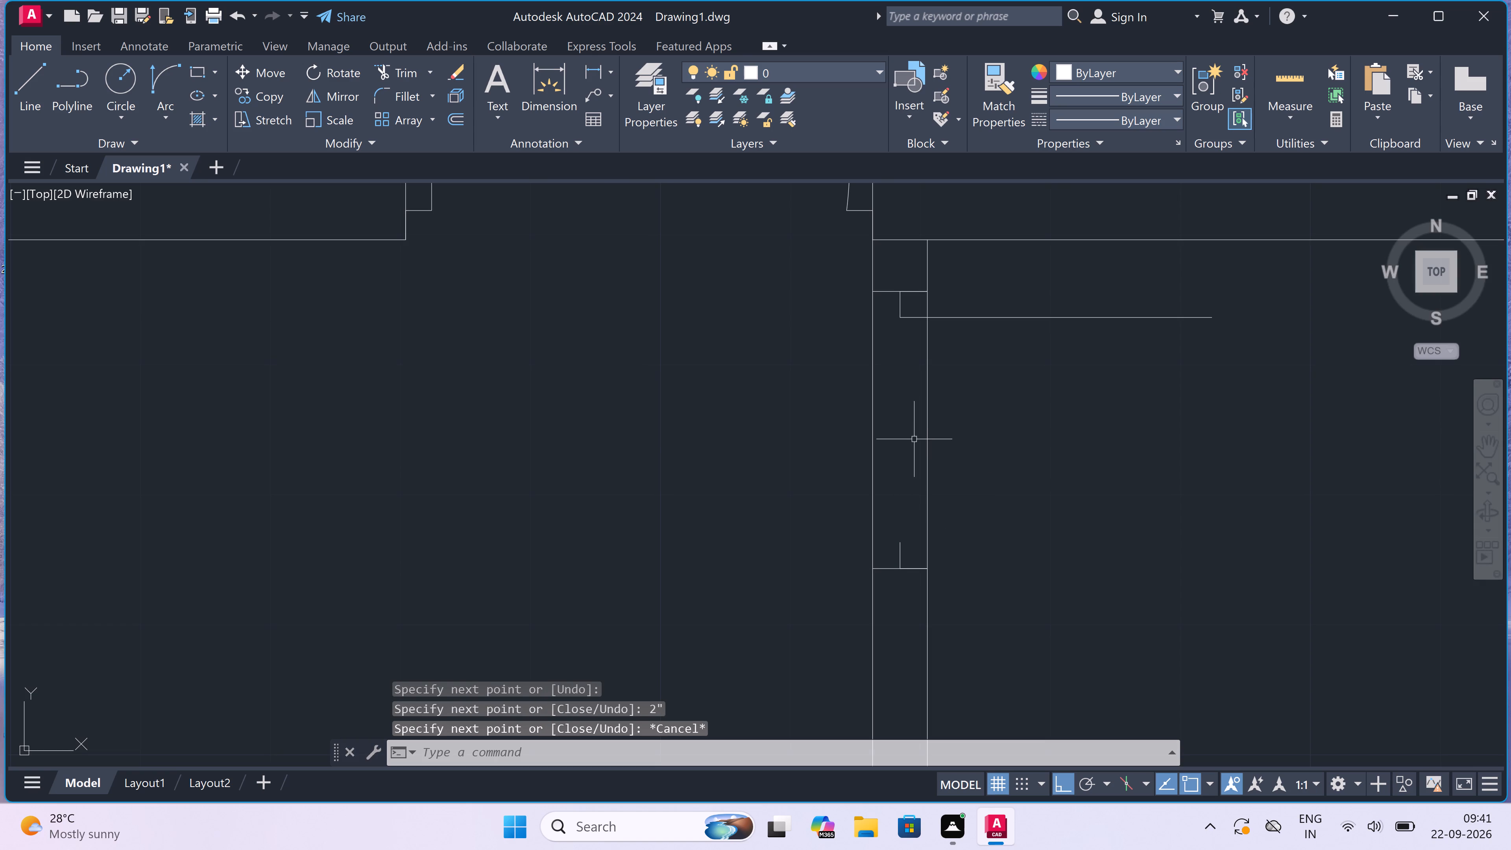
Draw the door swing arc from the free end of the leaf to the tip of the lower jamb stop.
left_click(148, 75)
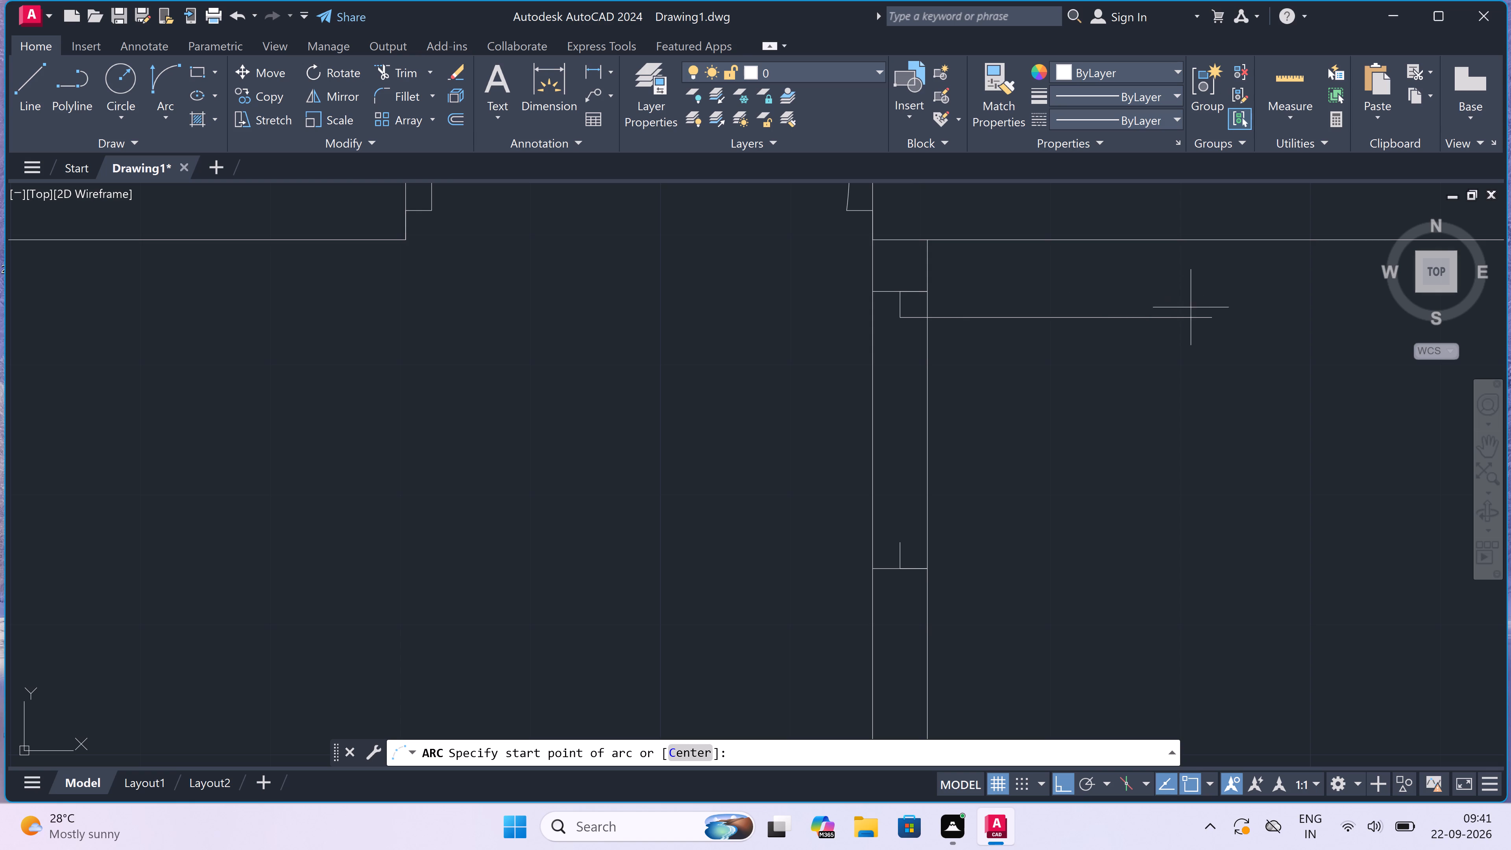
left_click_drag(1208, 323, 1200, 336)
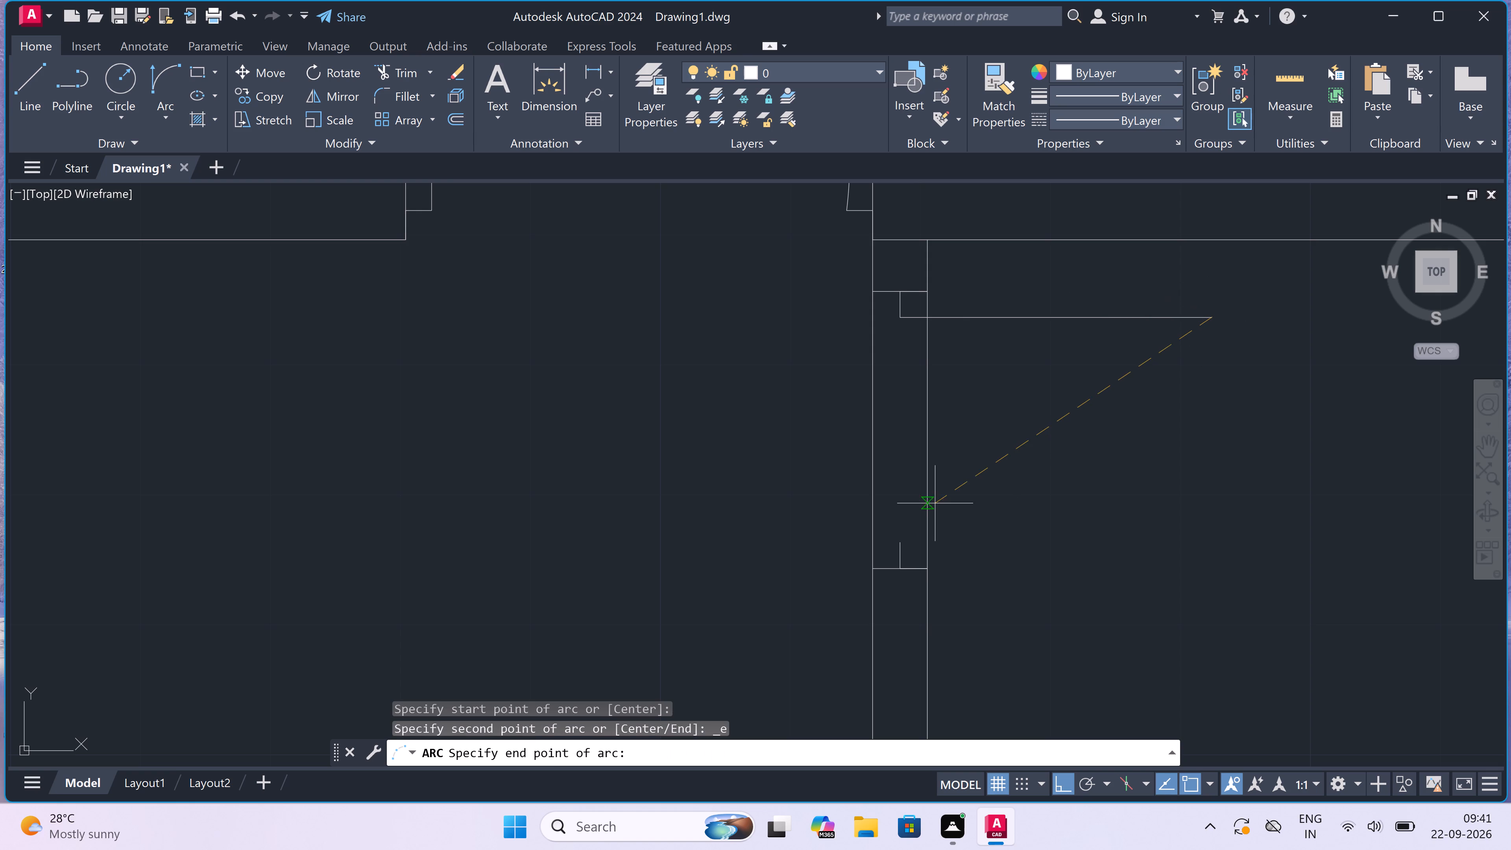
left_click(903, 541)
left_click(1246, 647)
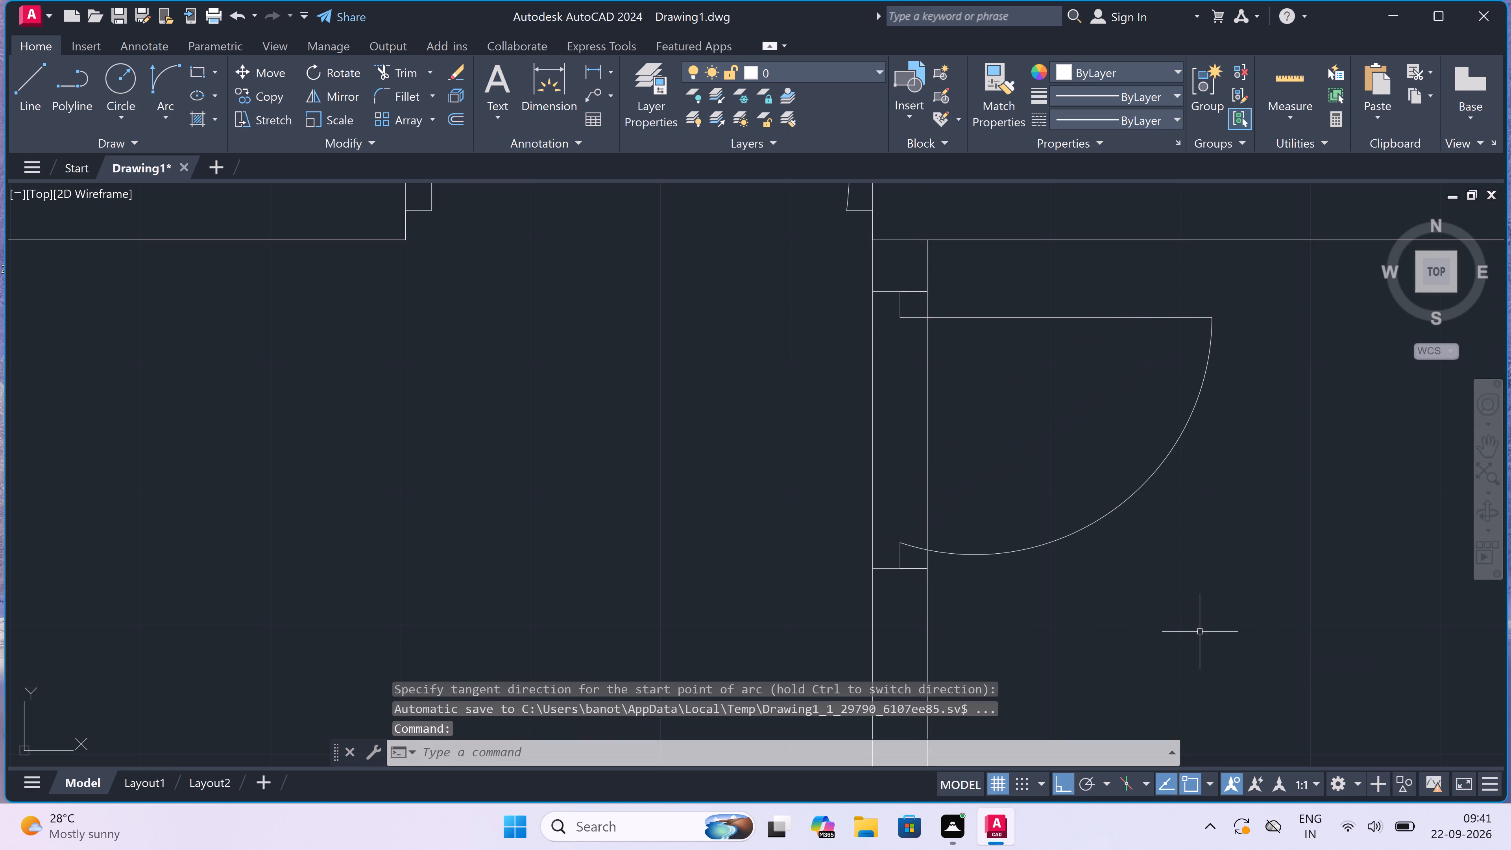
Trim both partition faces out of the new door opening and the line crossing the wall junction above it.
key("t")
key("r")
key("space")
left_click(1007, 498)
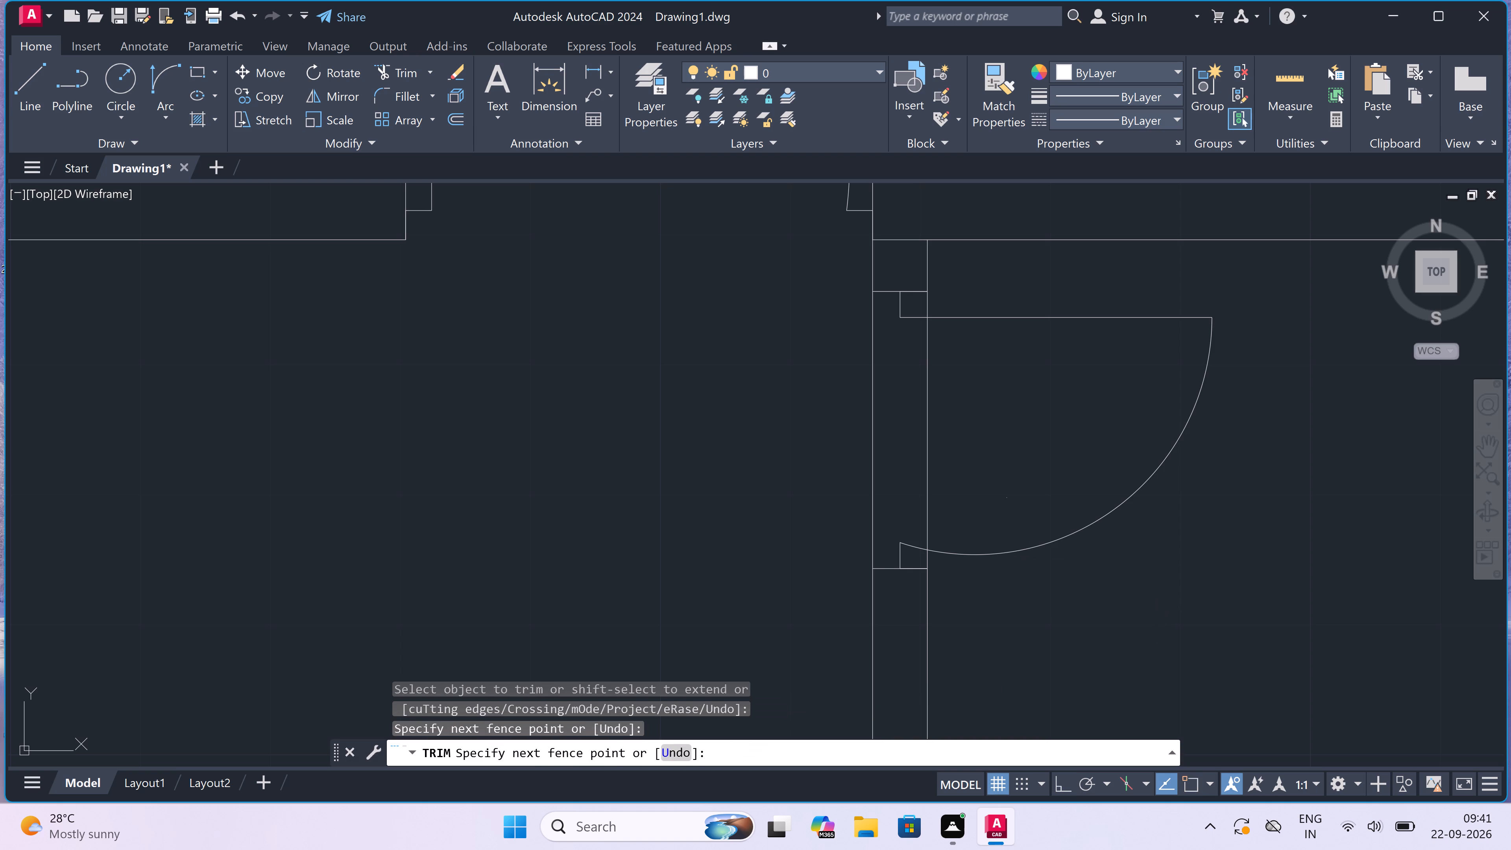
left_click(762, 508)
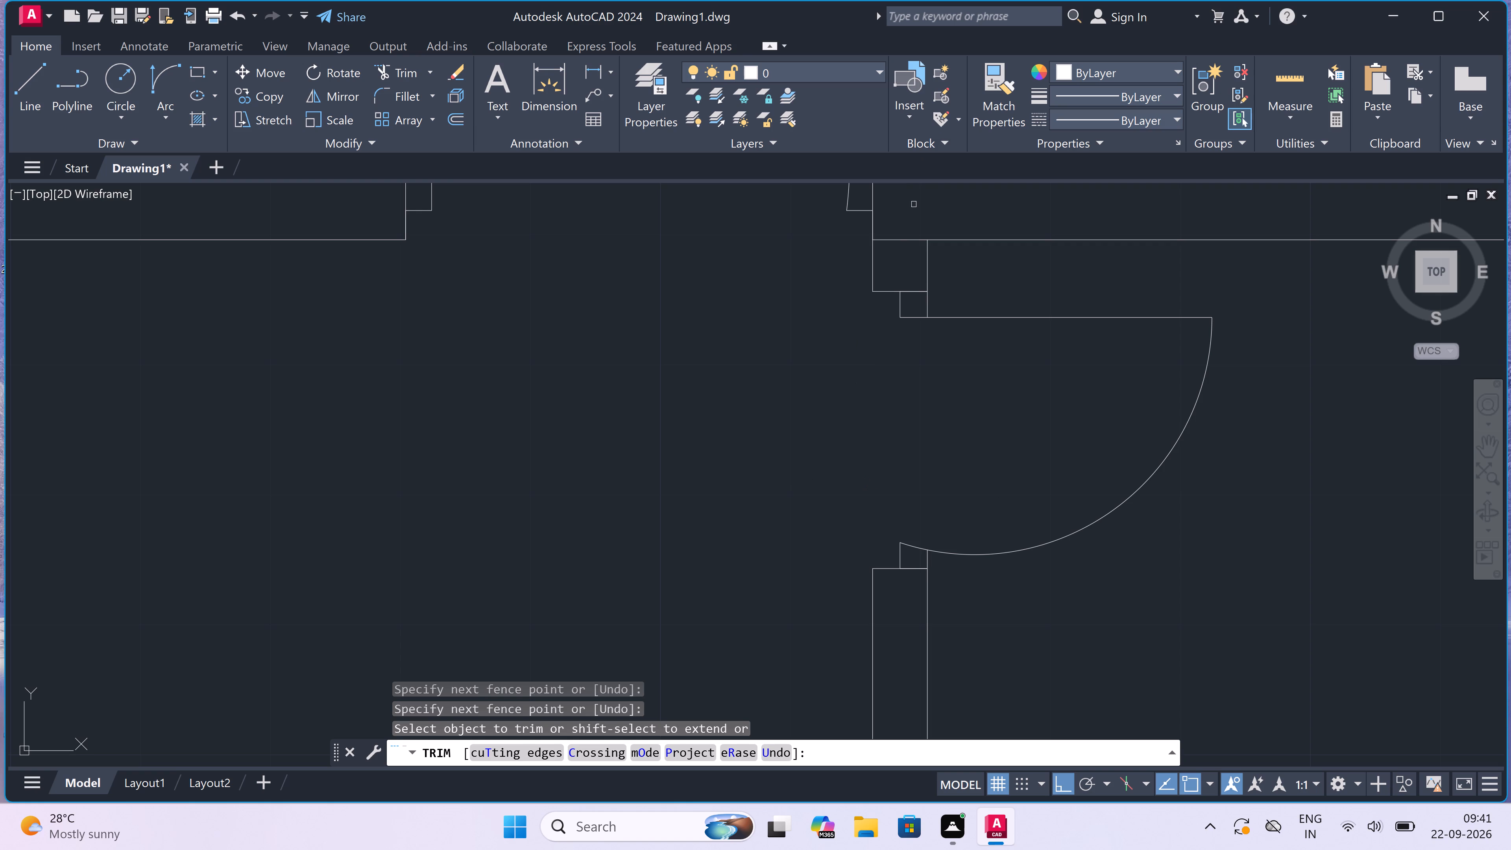
left_click(901, 233)
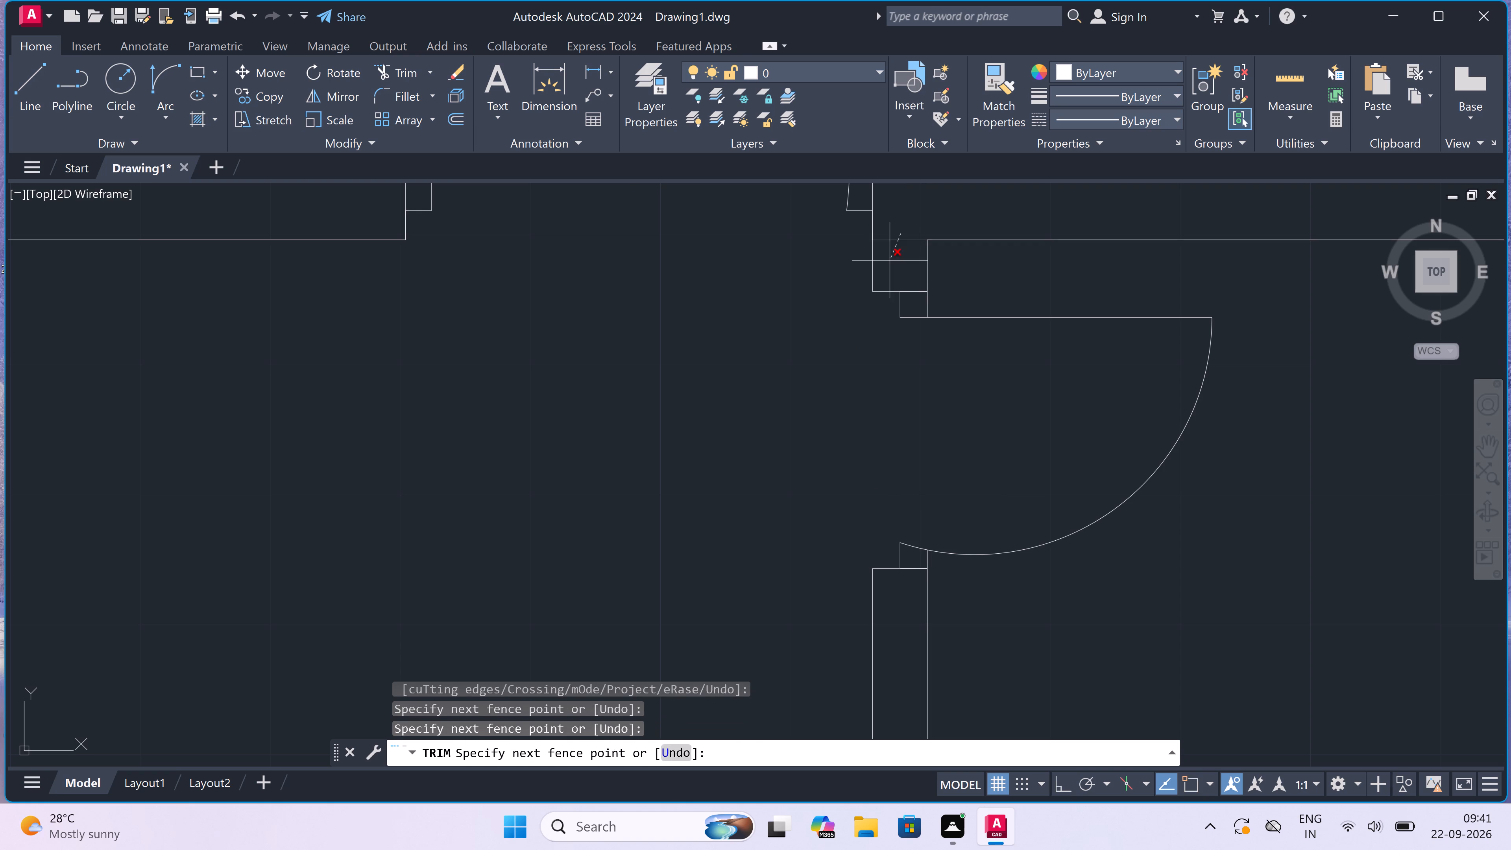
left_click(890, 261)
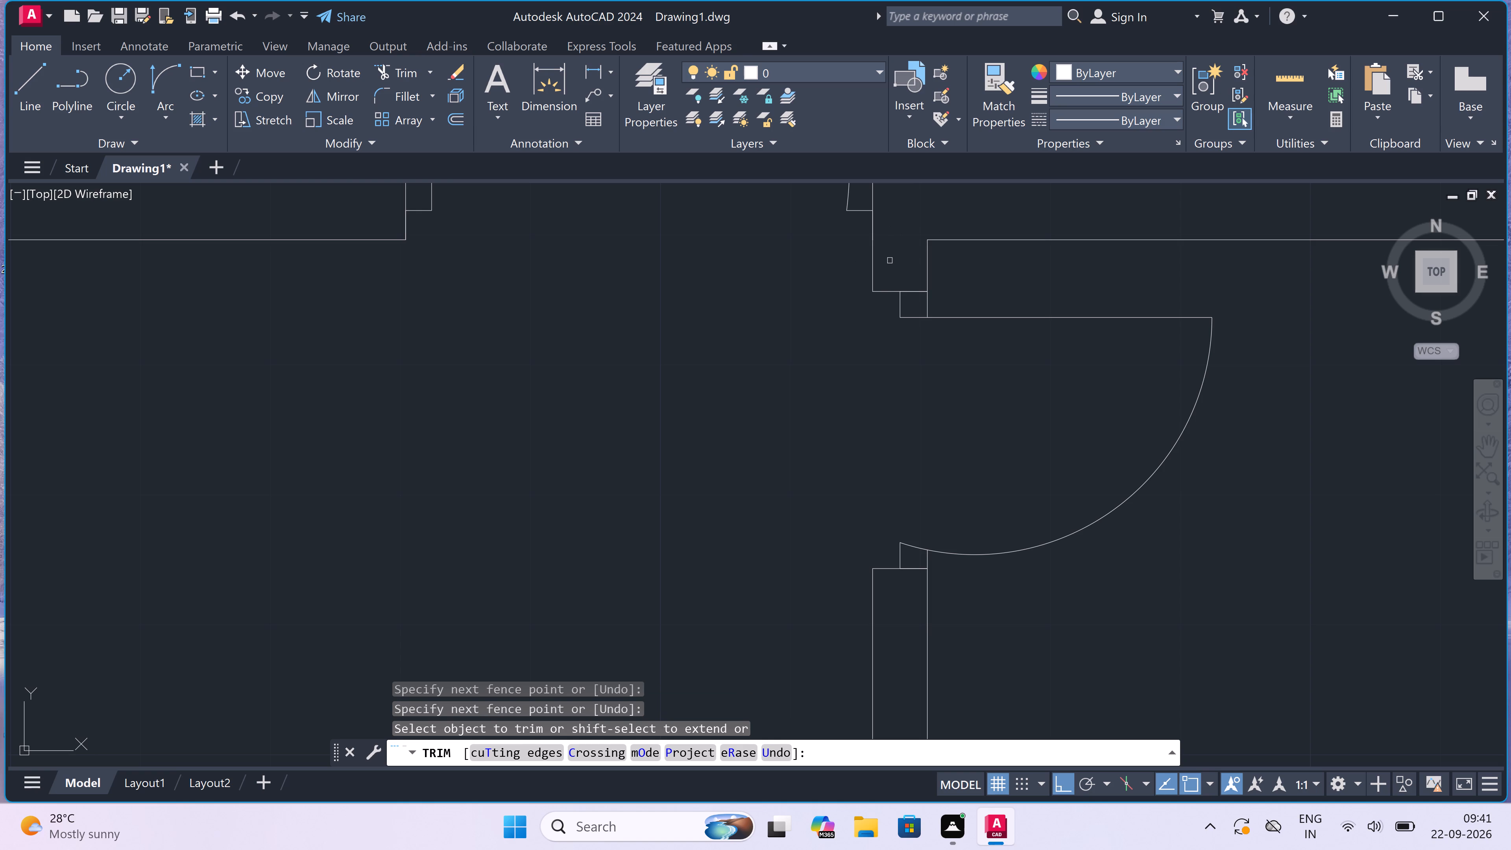
Trim the overlapping lines at the small room's lower-left wall corner and the vertical line extending below it.
scroll(890, 261, "down", 3)
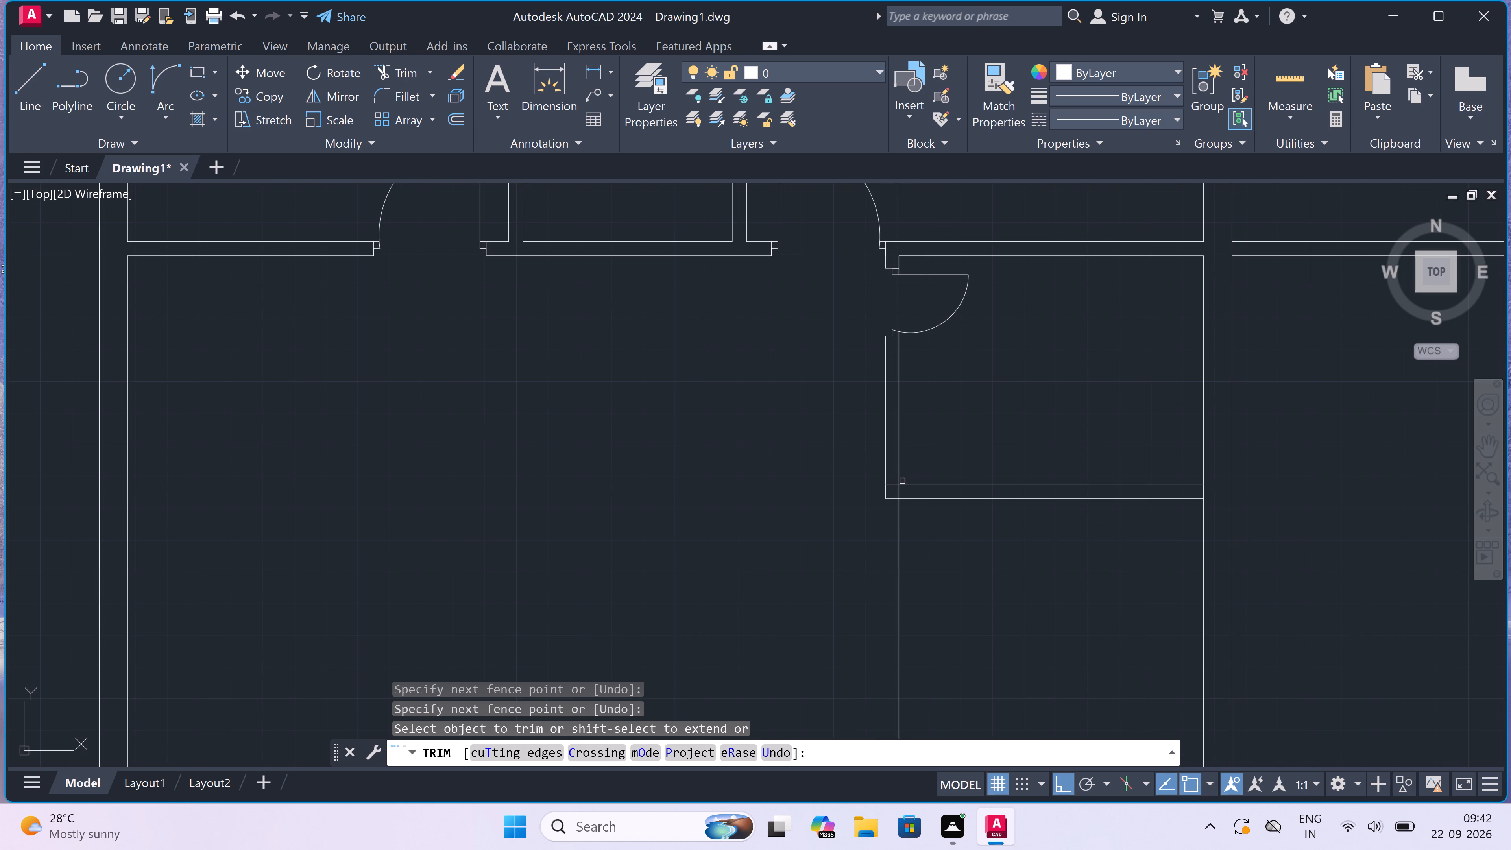
scroll(896, 495, "up", 2)
left_click(900, 489)
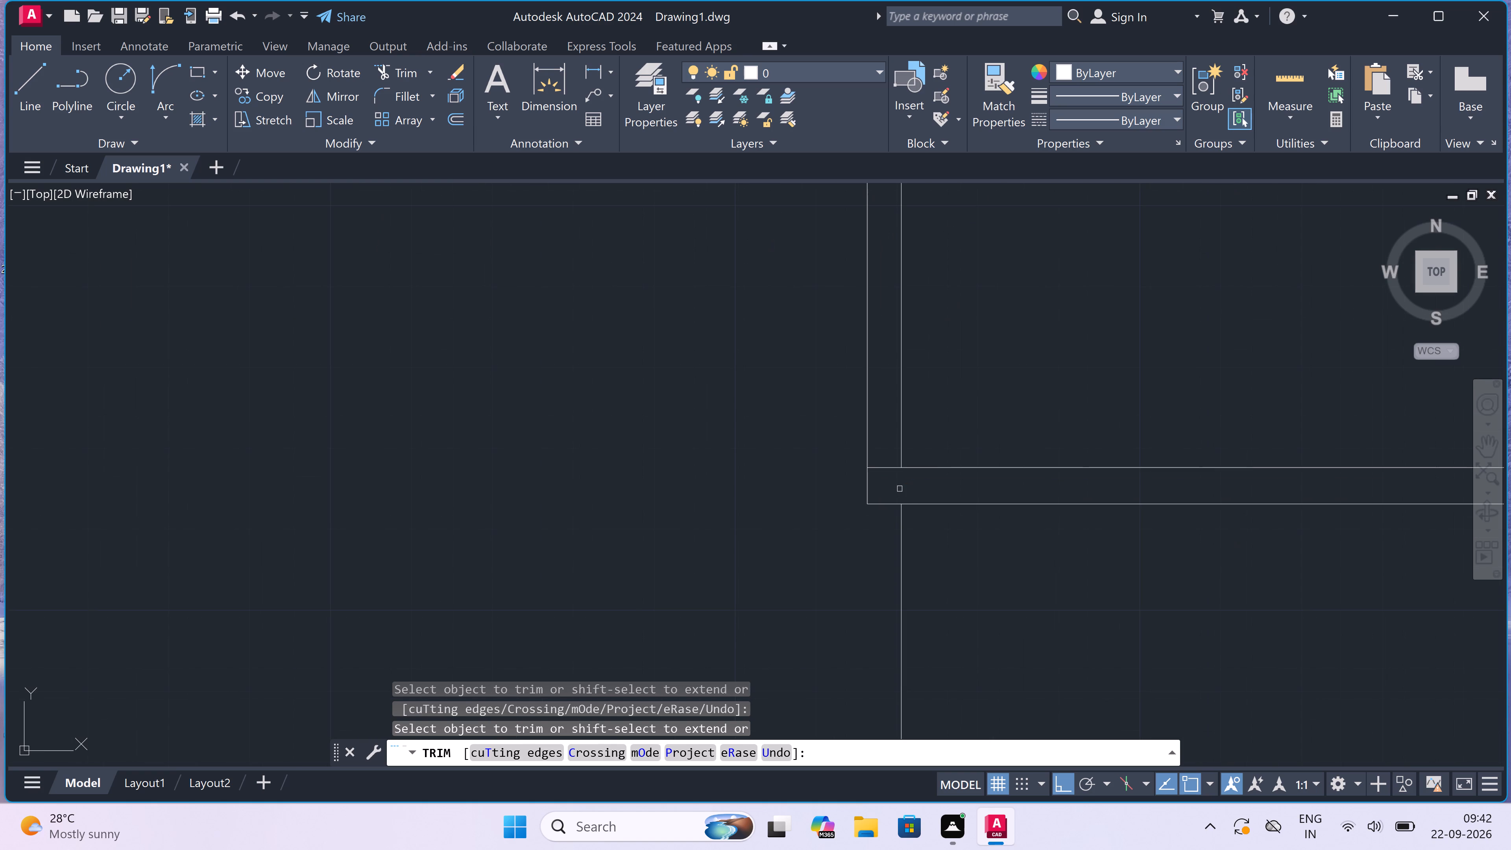
left_click(881, 468)
scroll(881, 468, "down", 1)
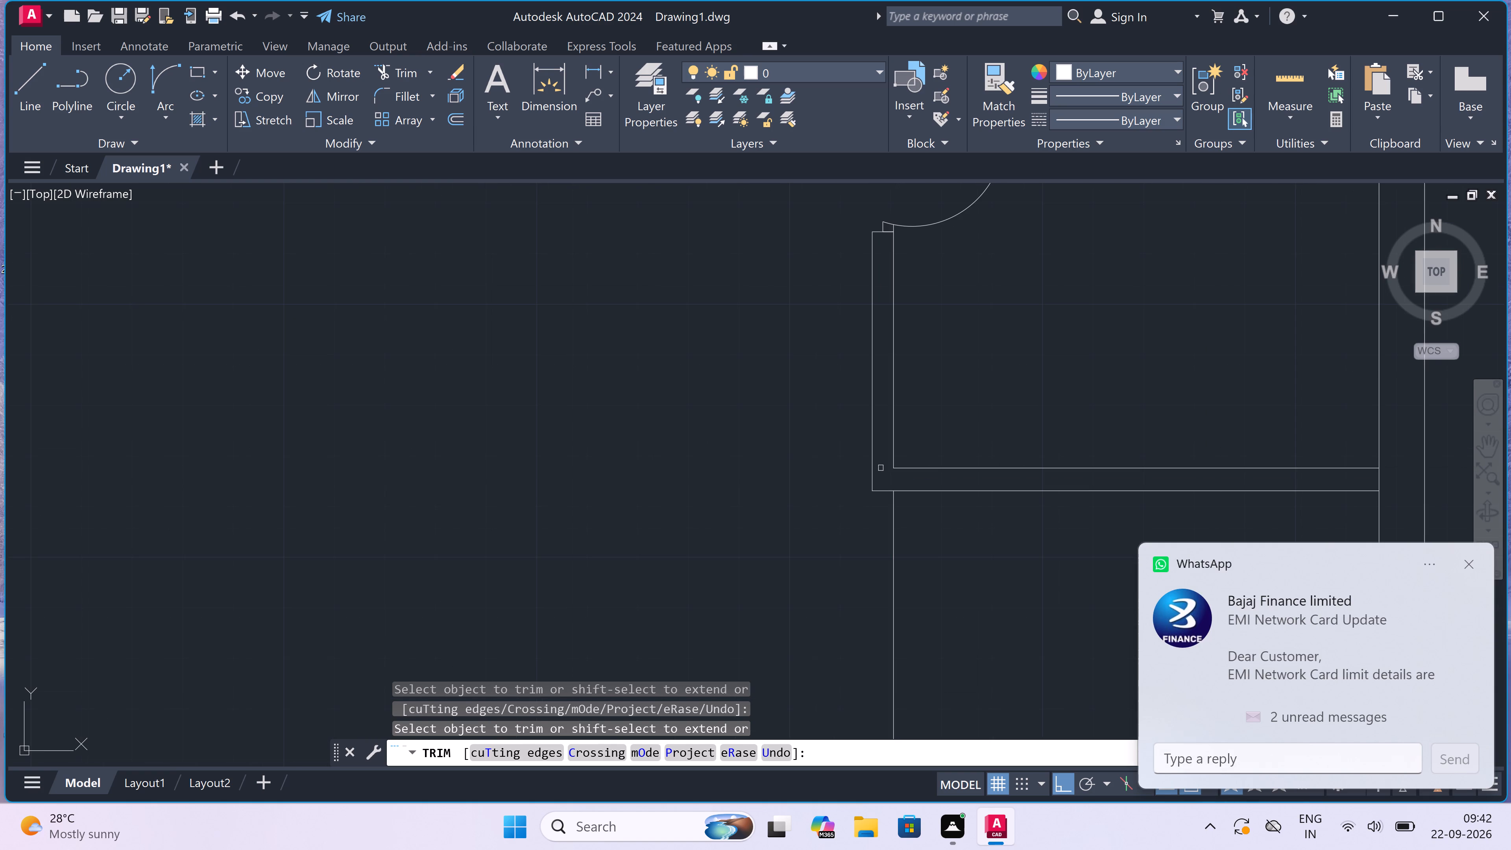
scroll(881, 468, "down", 1)
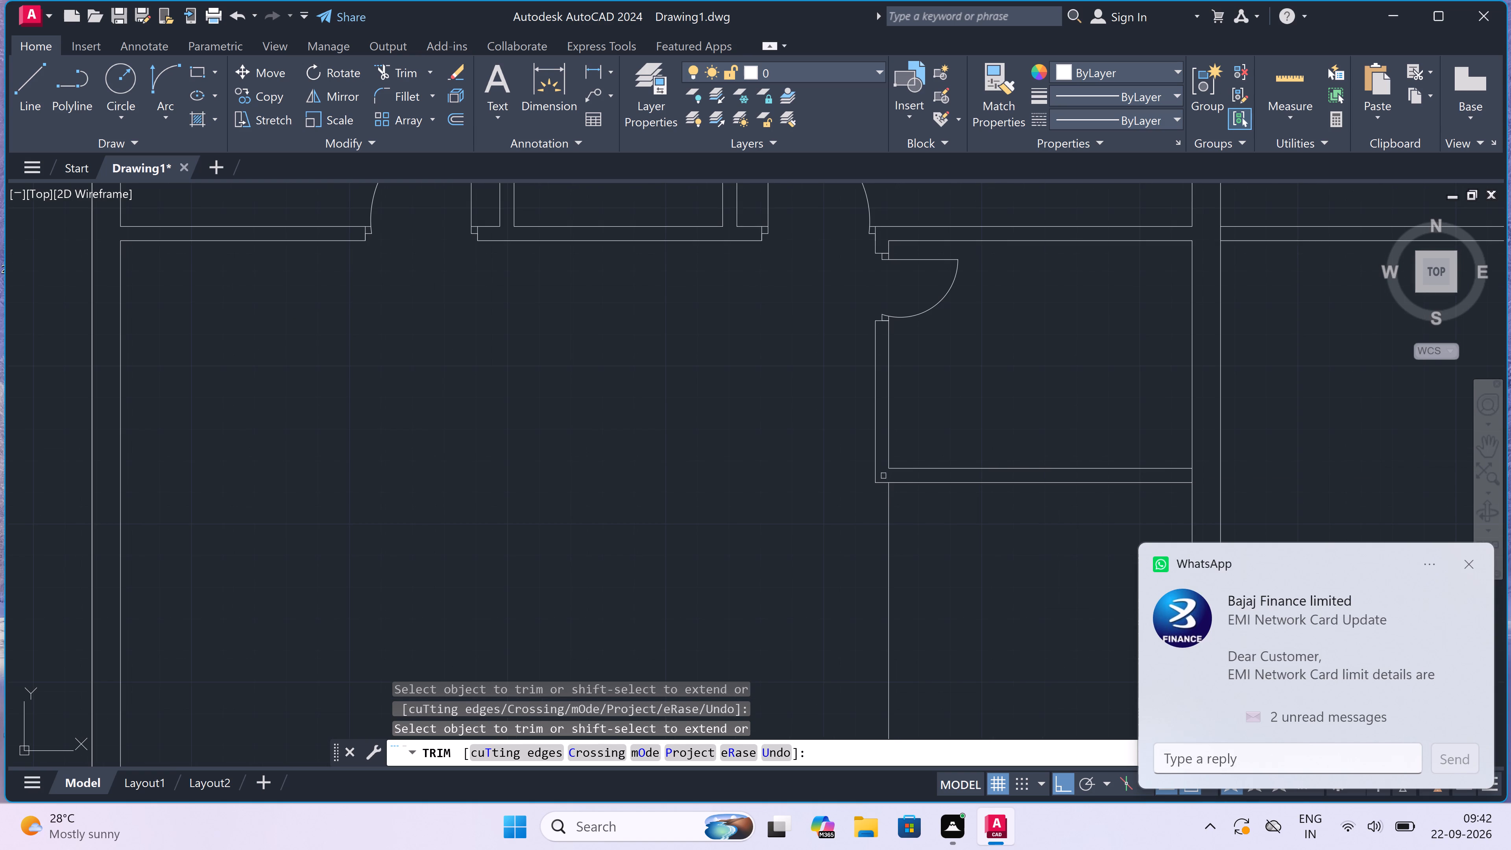
left_click(898, 498)
left_click(864, 524)
scroll(864, 524, "down", 3)
scroll(874, 551, "up", 3)
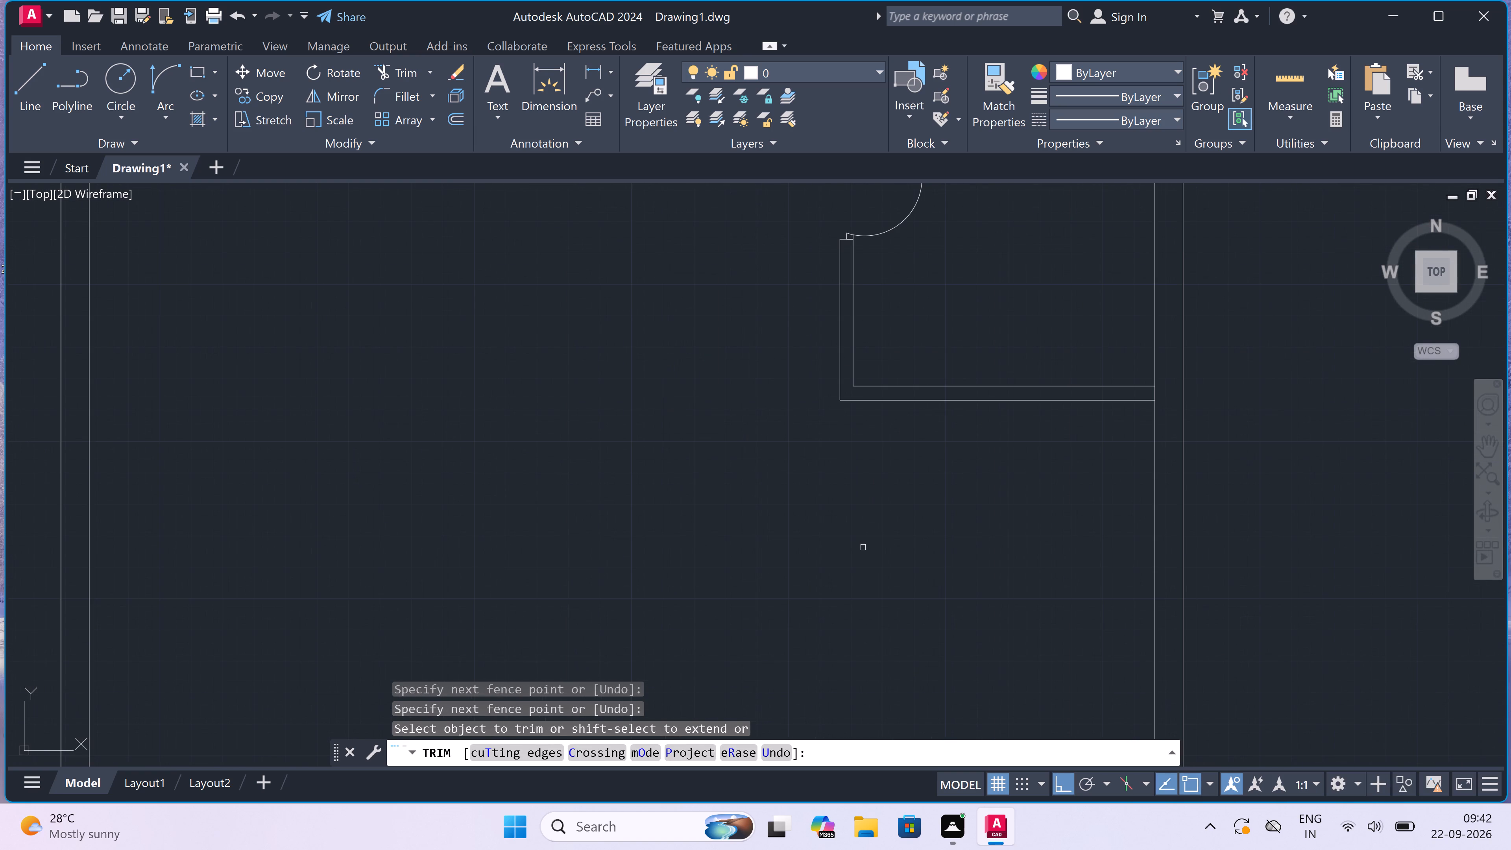
key("Escape")
Offset the outer face line of the small room's bottom wall 10' downward.
type("o")
key("space")
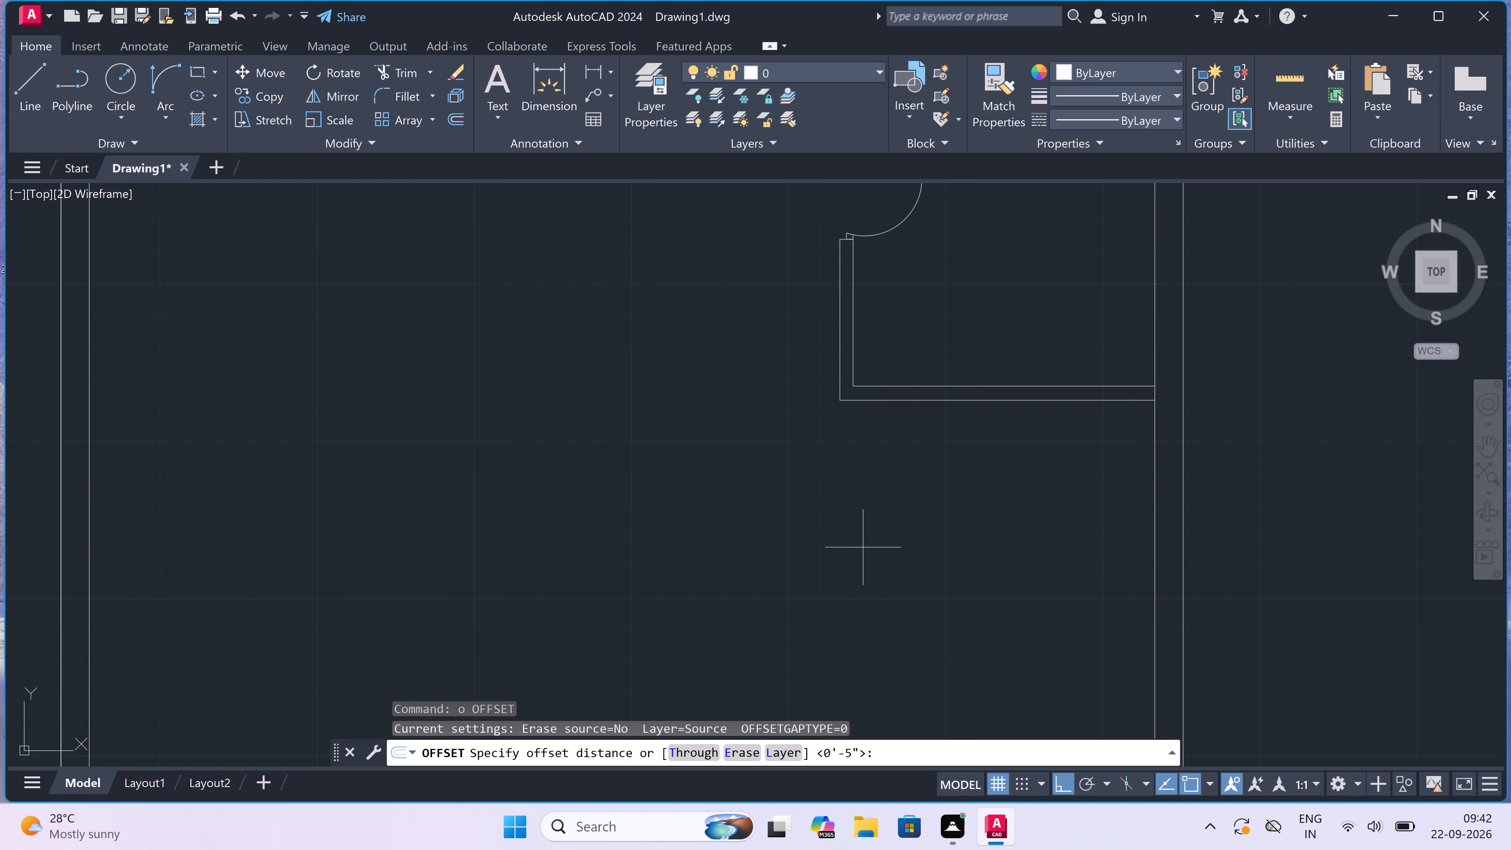
type("o")
key("space")
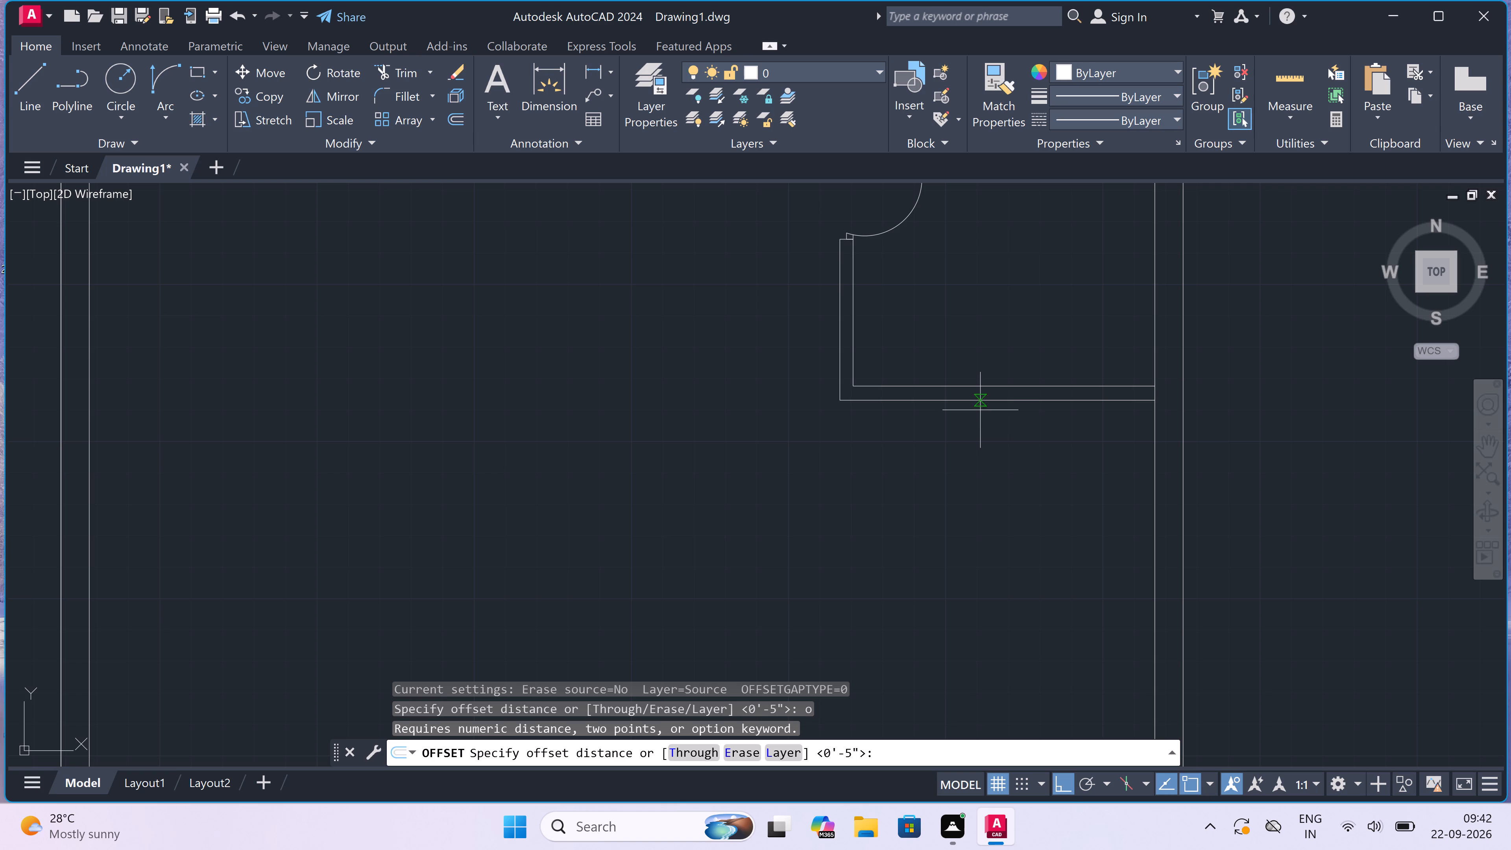
left_click_drag(982, 393, 986, 400)
type("10'")
key("space")
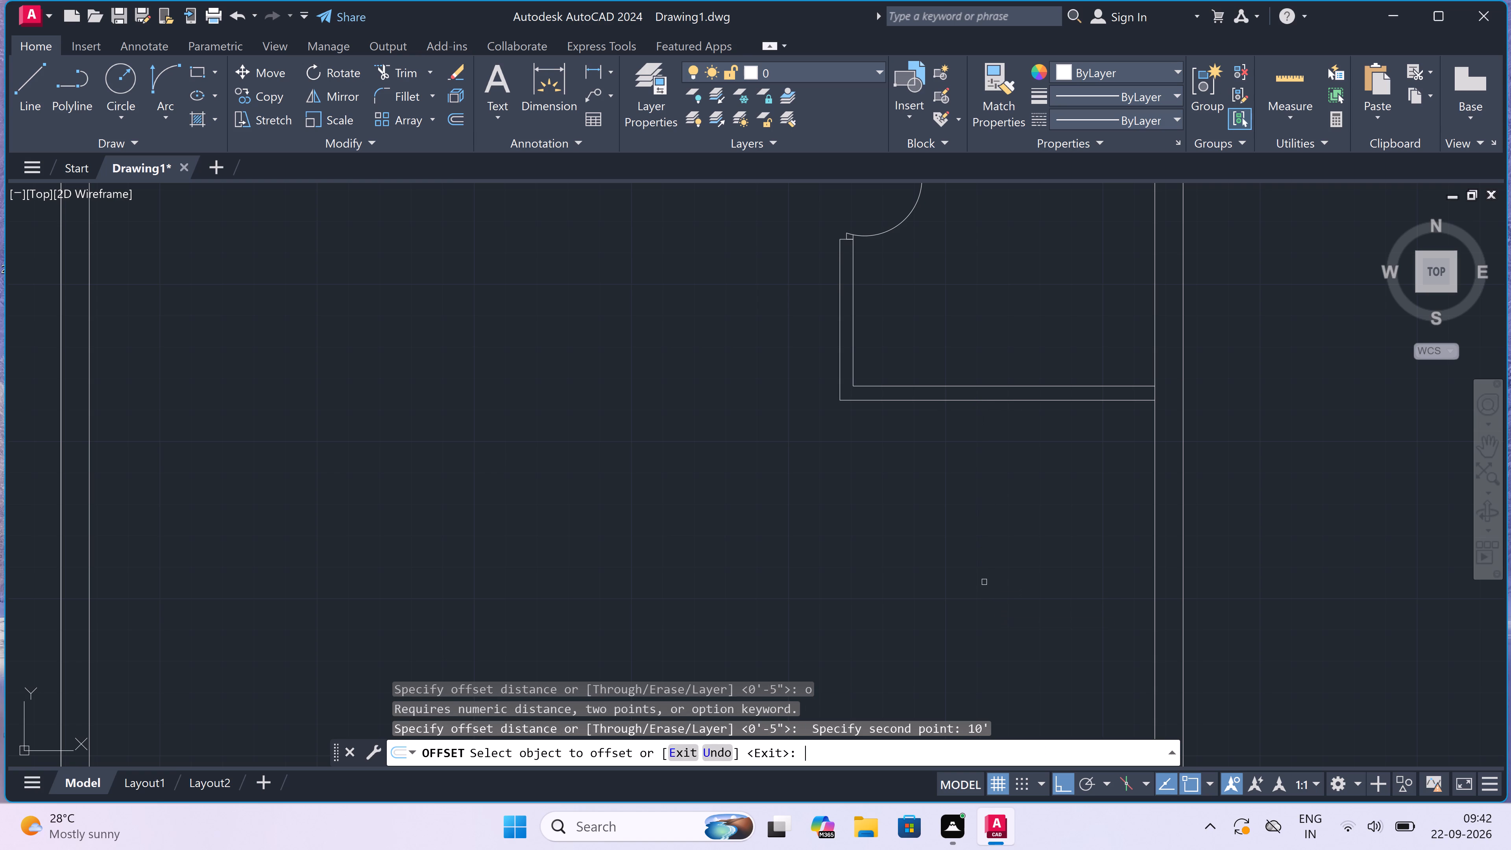
left_click(986, 403)
left_click(992, 453)
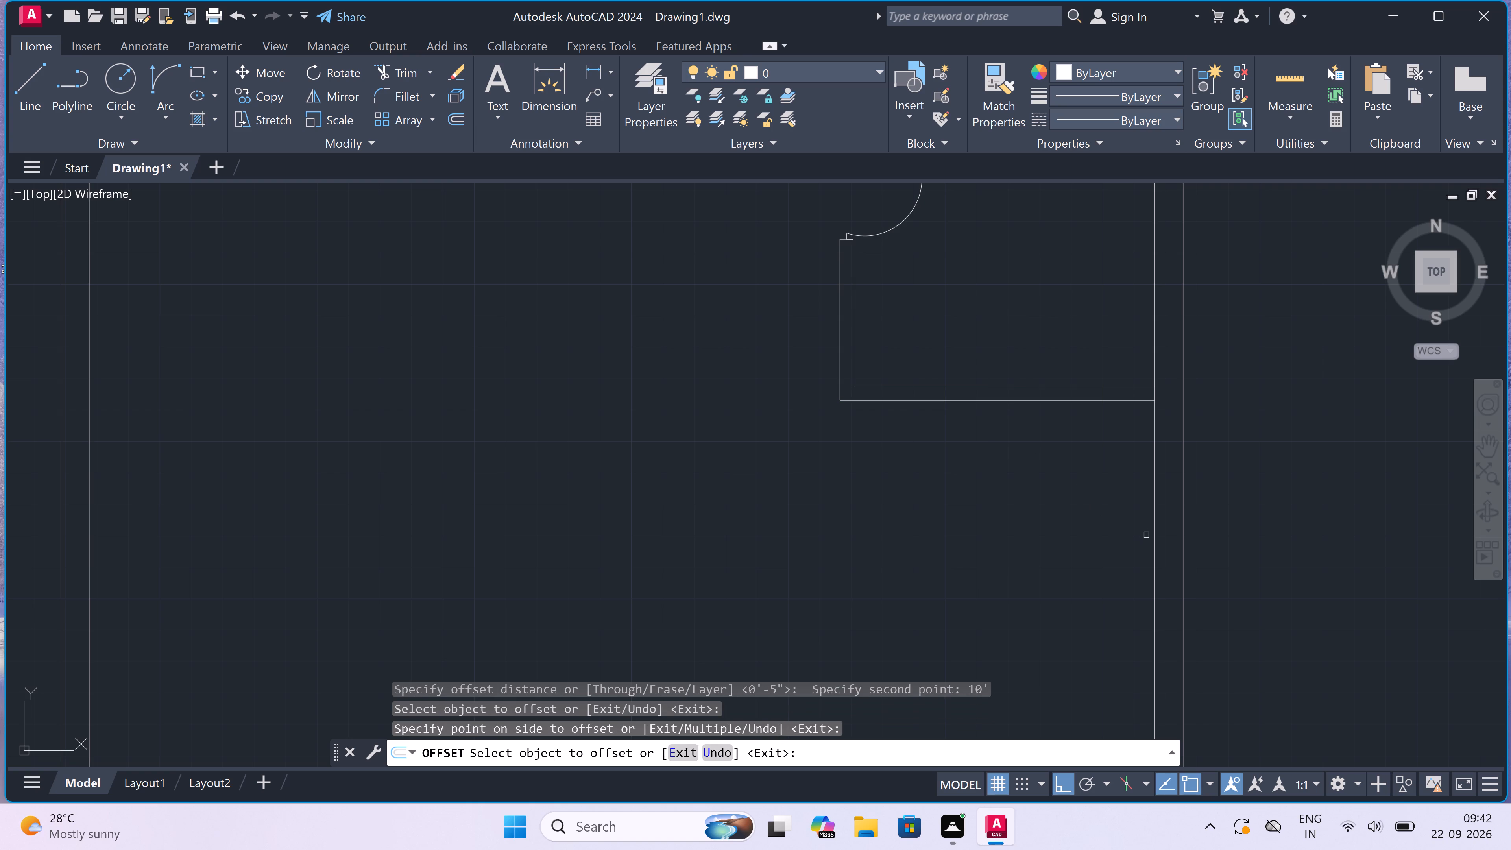
Offset the inner face of the right wall 10' to the left.
left_click_drag(1155, 538, 1142, 542)
left_click(1016, 567)
scroll(961, 507, "down", 2)
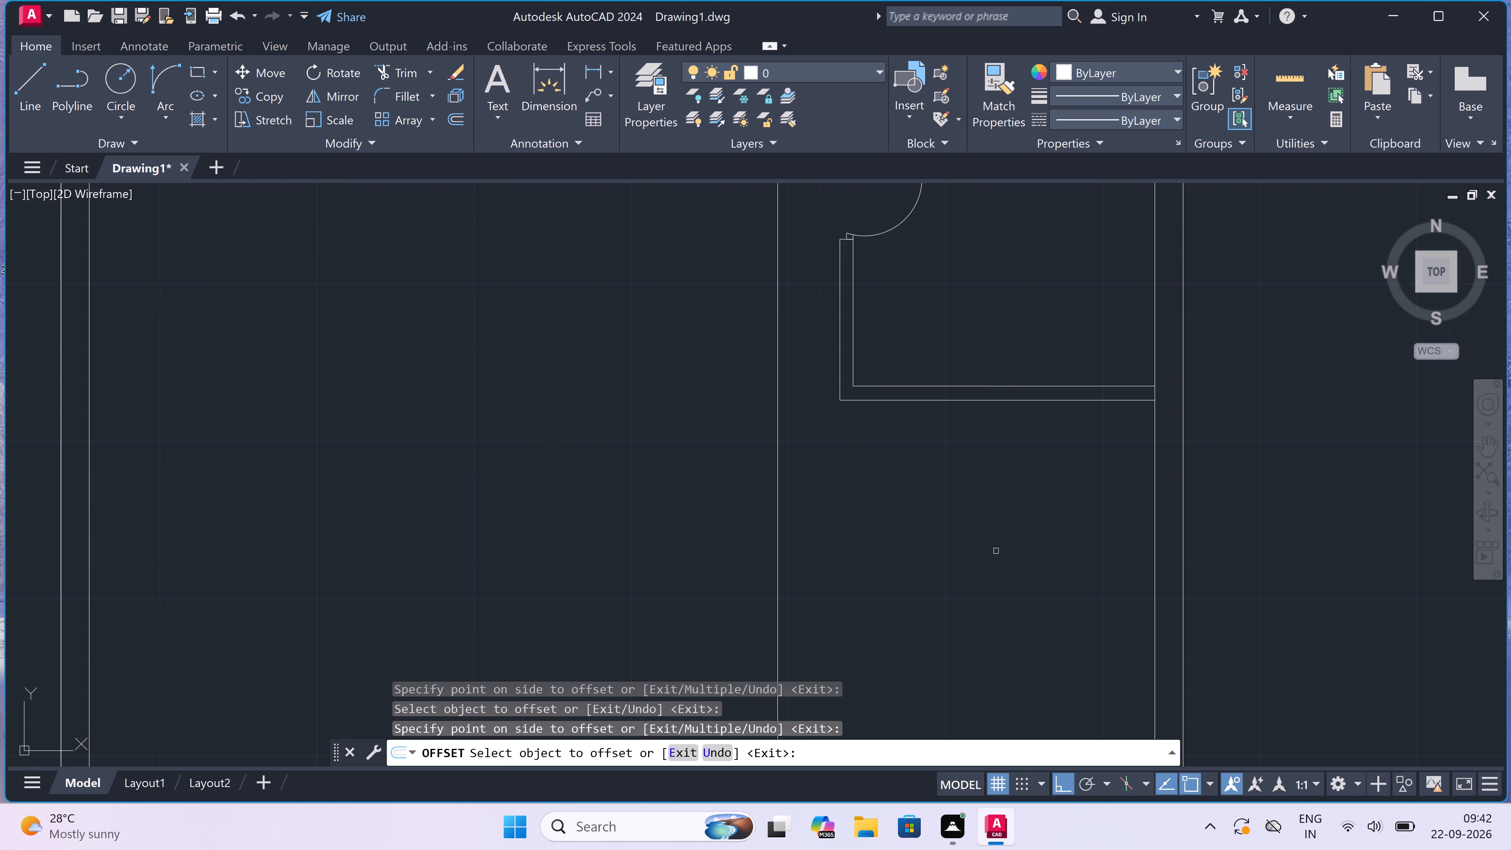
scroll(961, 506, "down", 4)
scroll(962, 515, "up", 3)
scroll(944, 476, "up", 3)
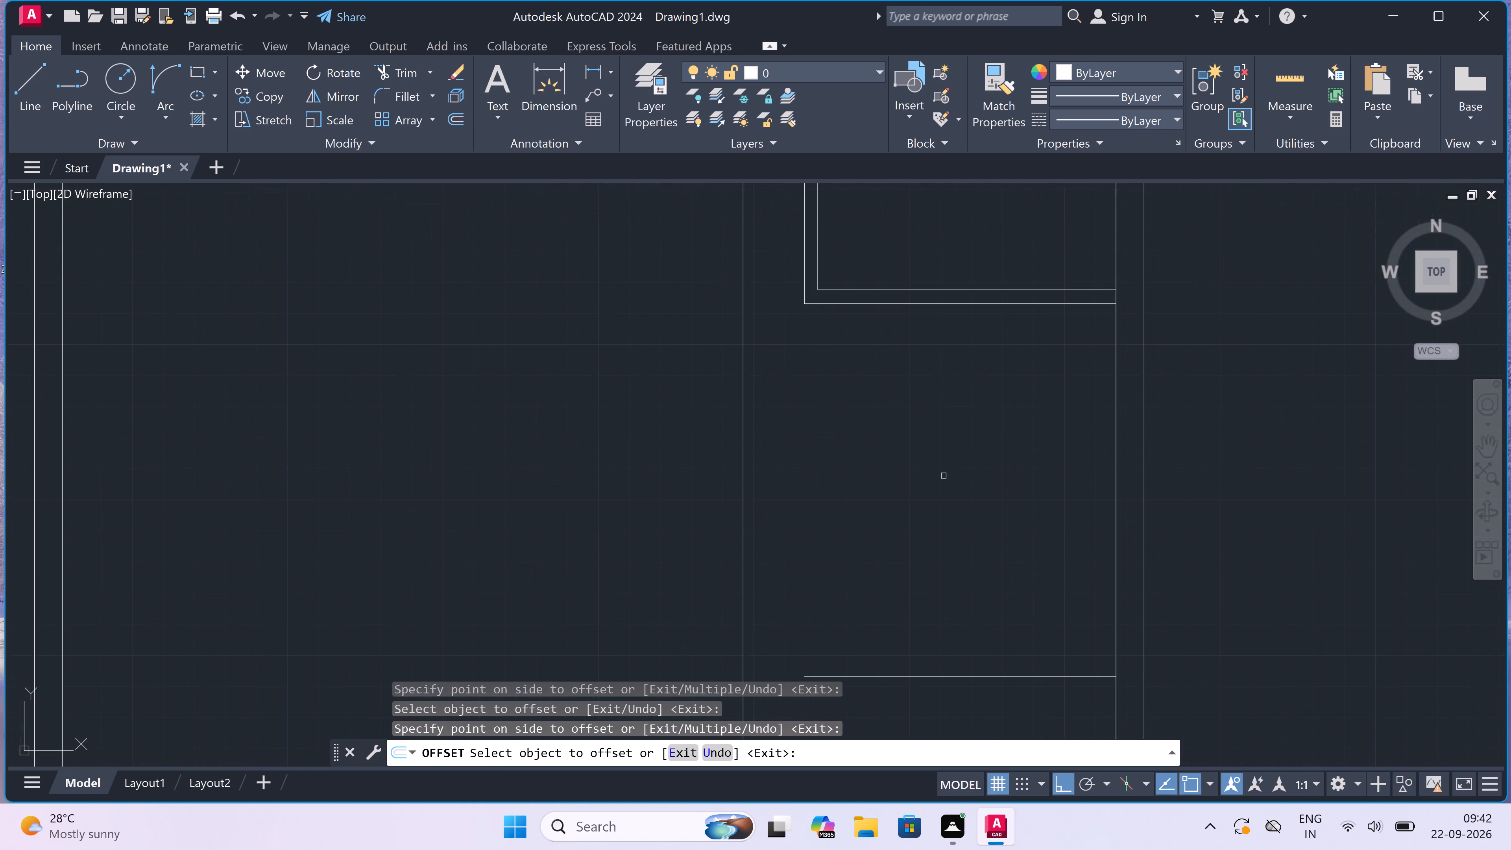
scroll(944, 476, "down", 1)
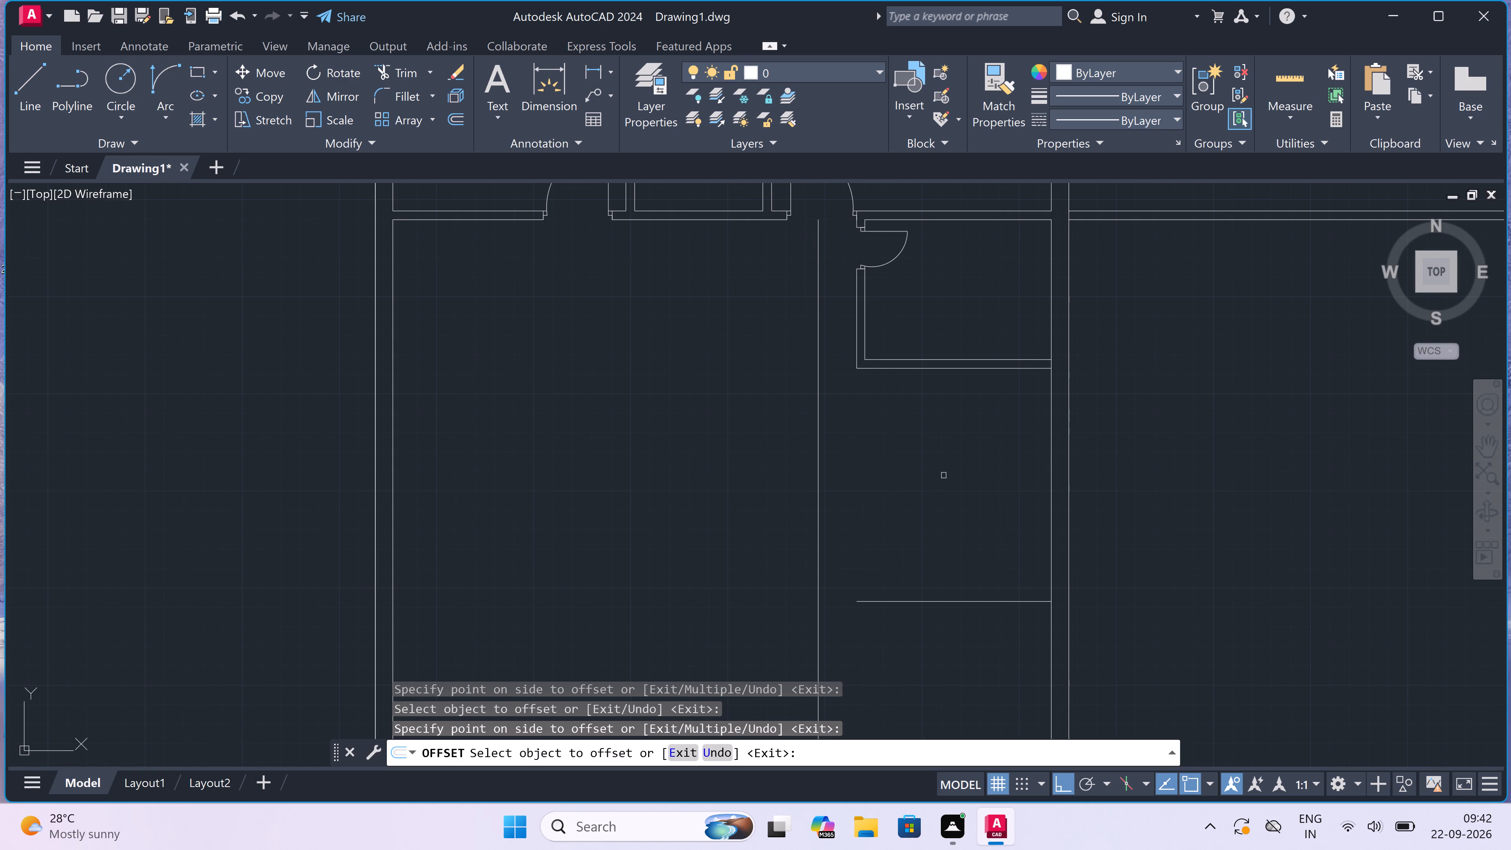
key("Escape")
Offset the lower horizontal room line 4.5" downward and the long vertical partition line 4.5" to the left.
type("o")
key("space")
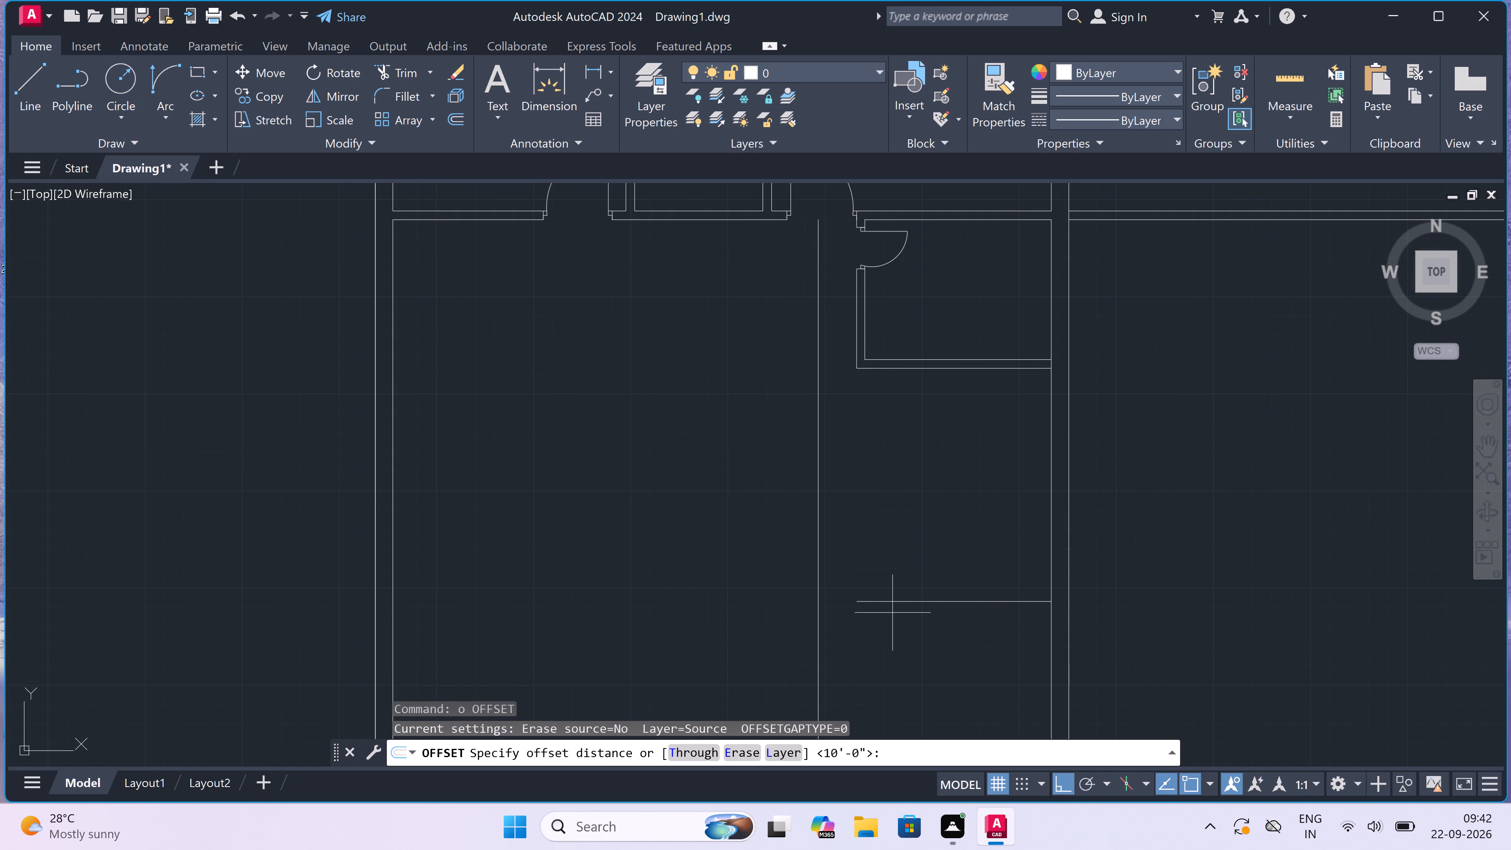
left_click(890, 599)
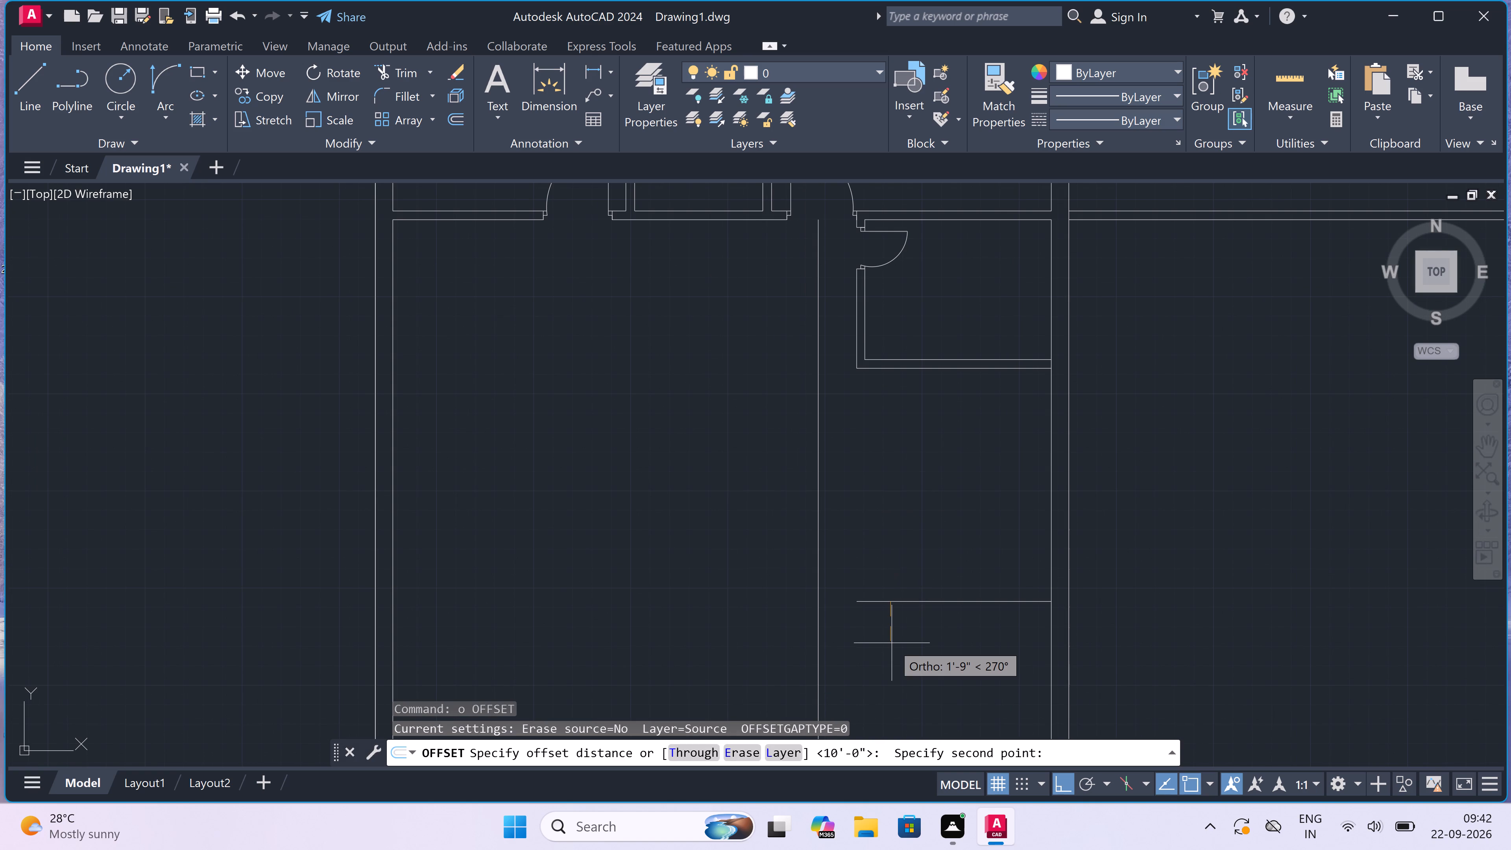
key("4")
type(".5")
type("\"")
key("space")
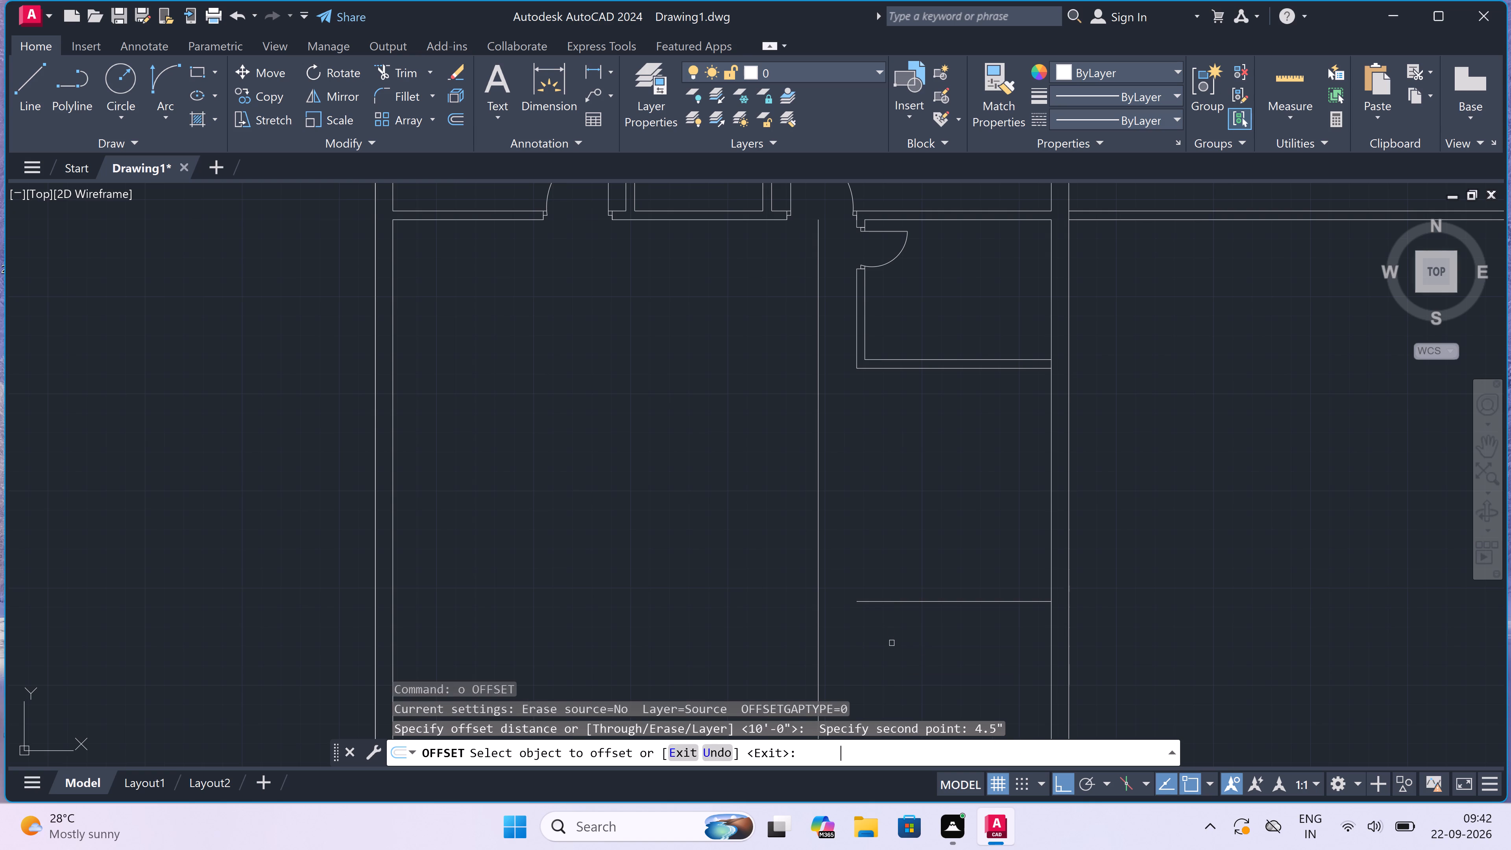
left_click_drag(890, 600, 890, 617)
left_click_drag(890, 617, 876, 667)
left_click(872, 673)
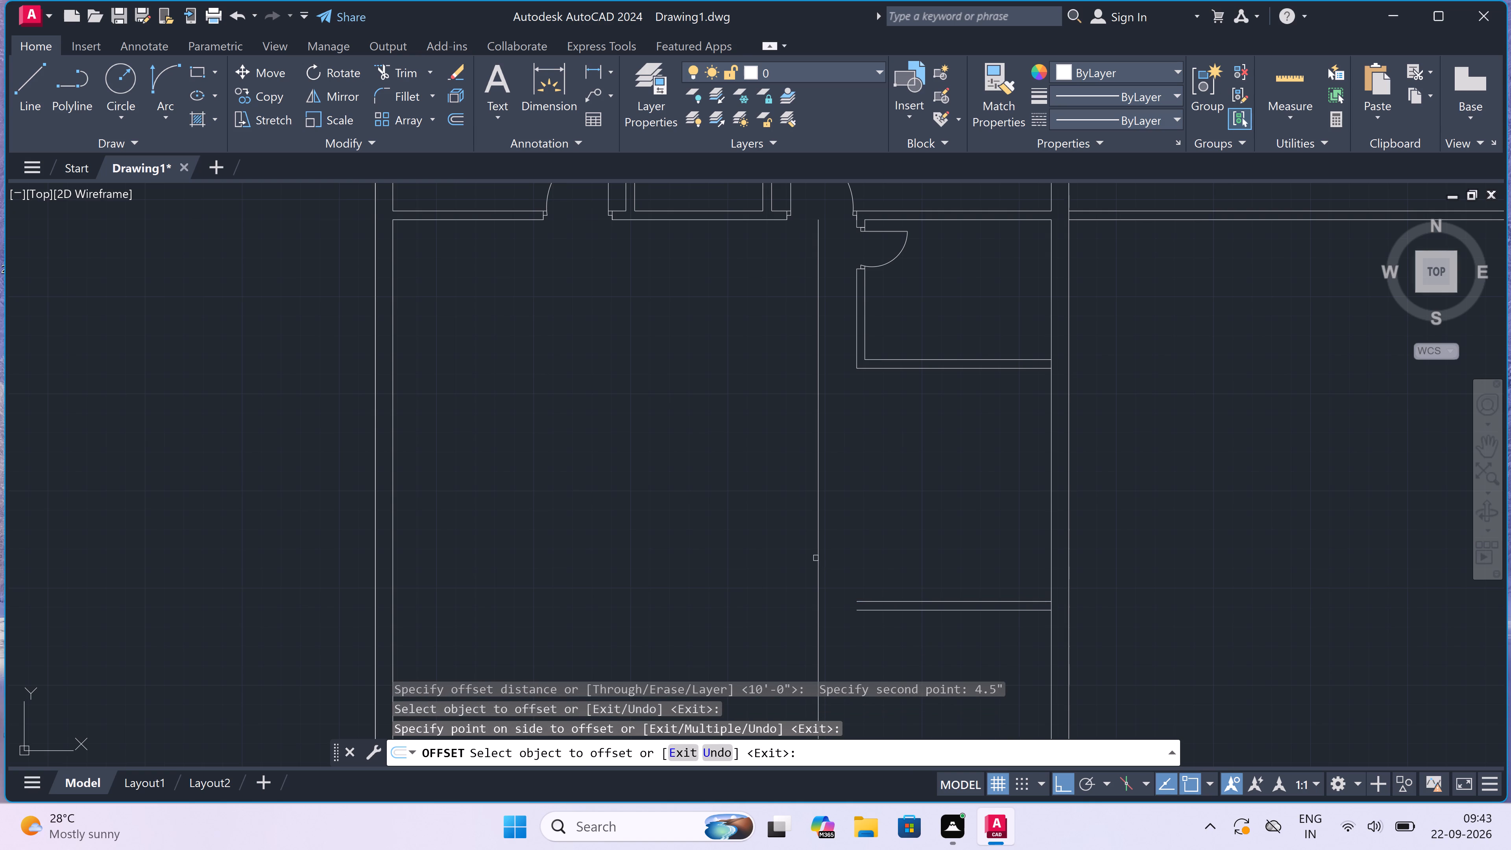
left_click(817, 557)
left_click(805, 562)
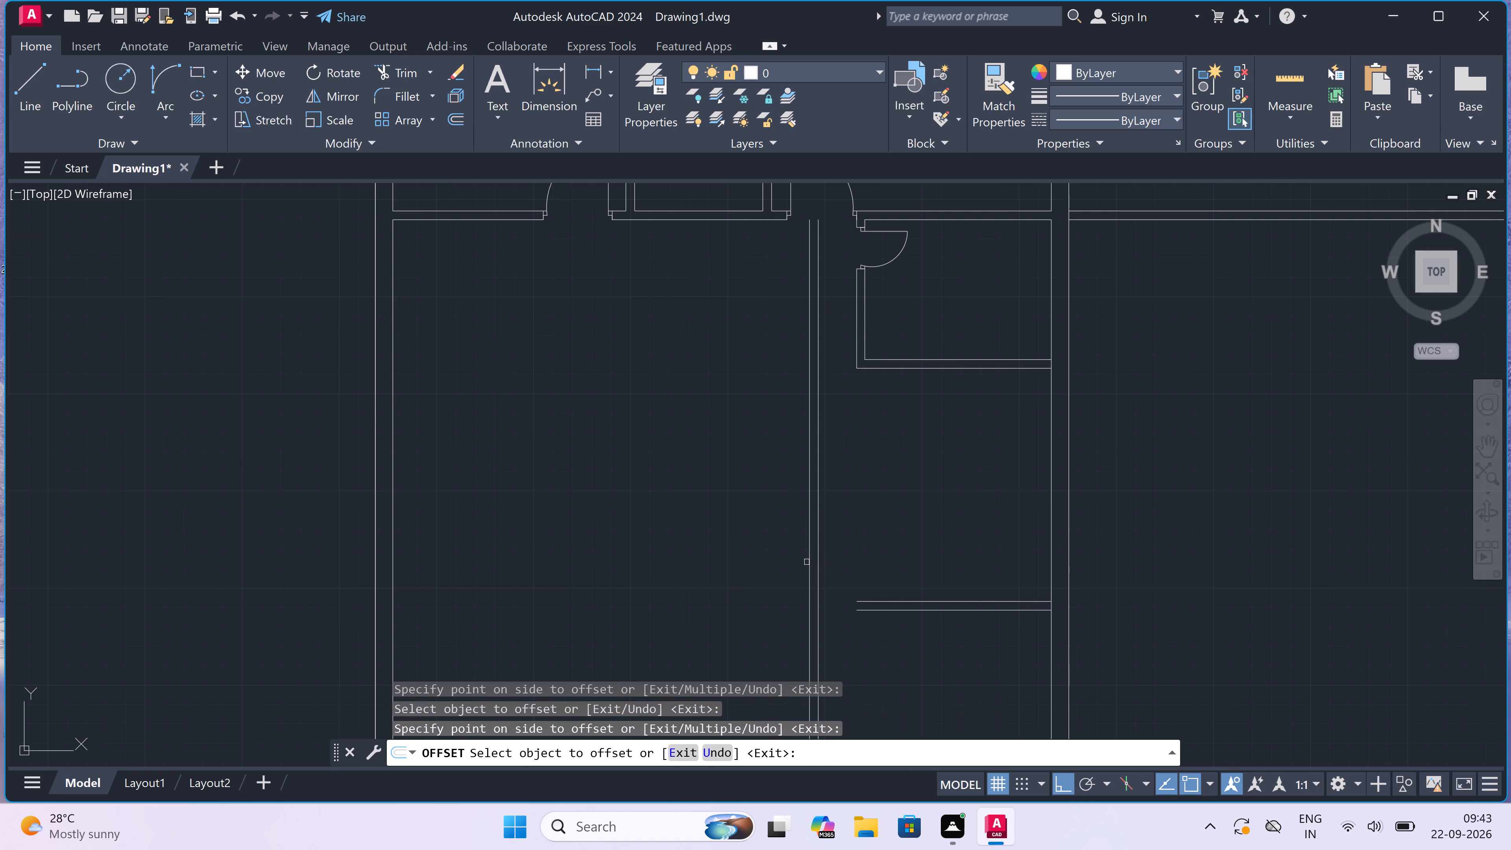
key("Escape")
Extend the lower partition's two horizontal lines leftward, the upper to the vertical partition's near face and the lower to its far face.
key("e")
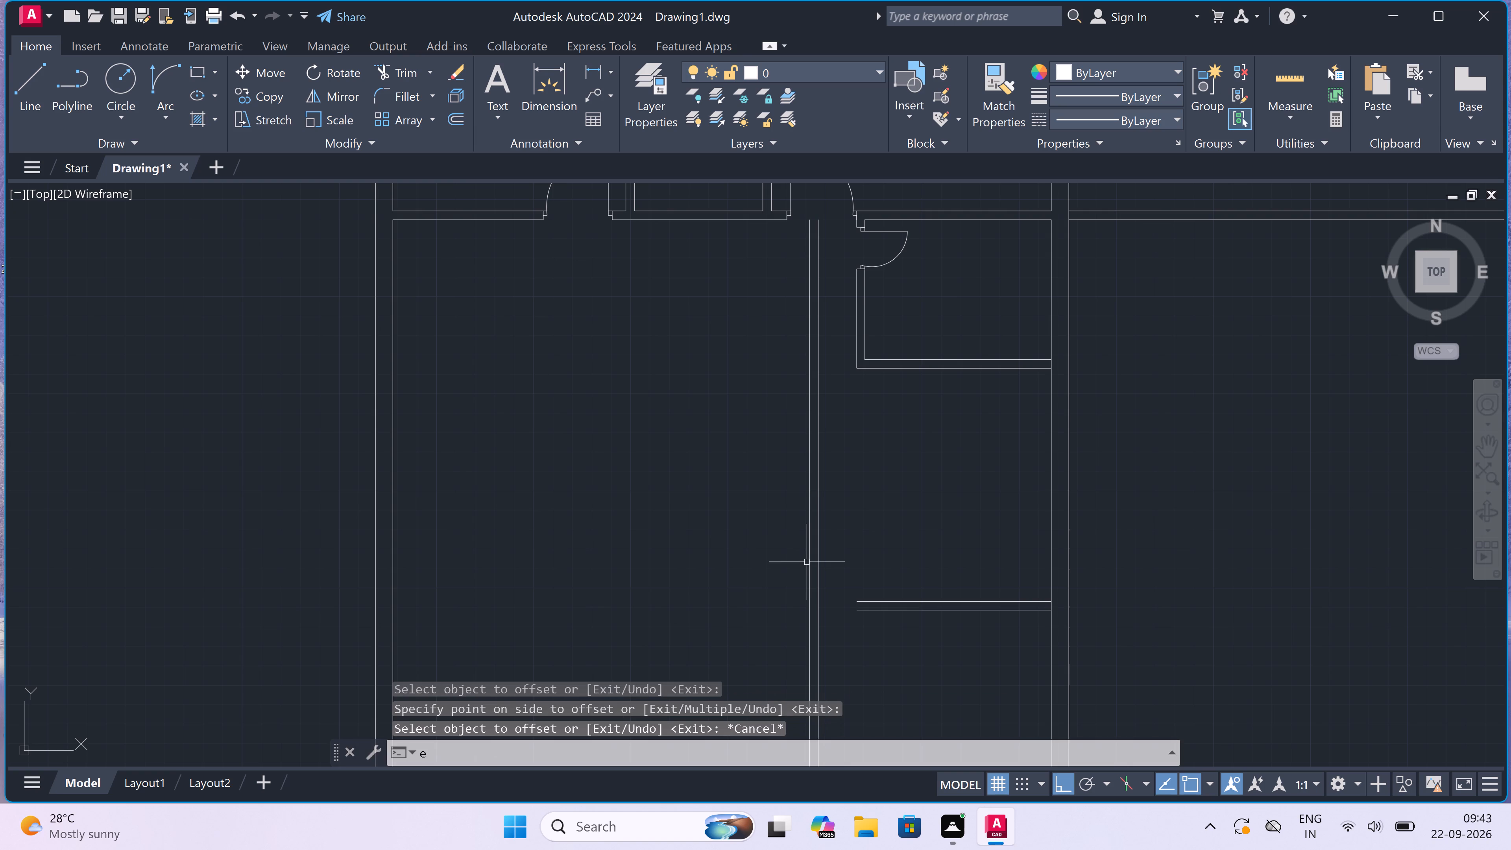
key("x")
key("space")
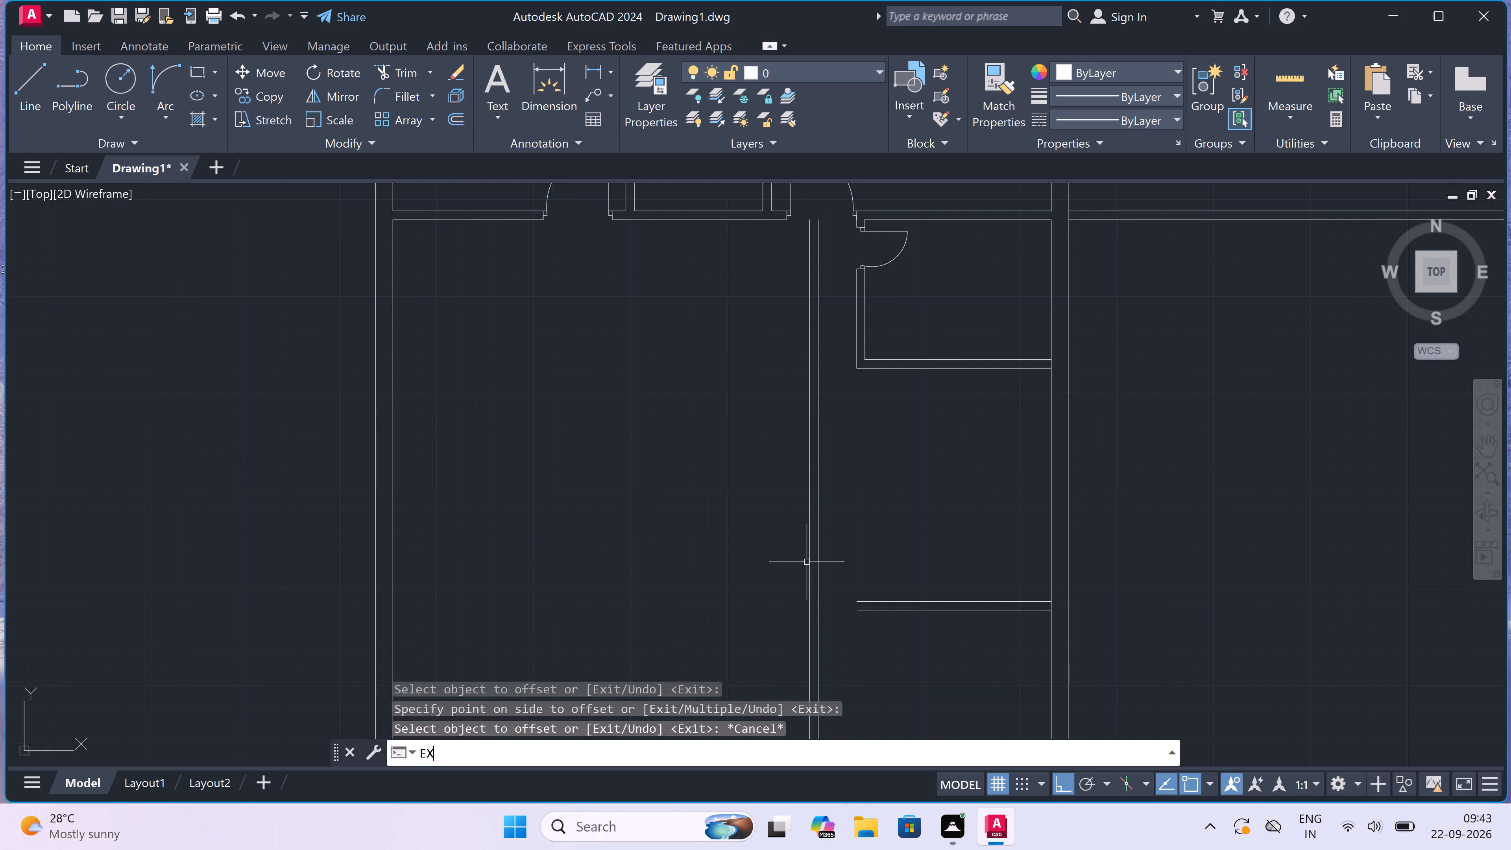
left_click_drag(858, 526, 863, 545)
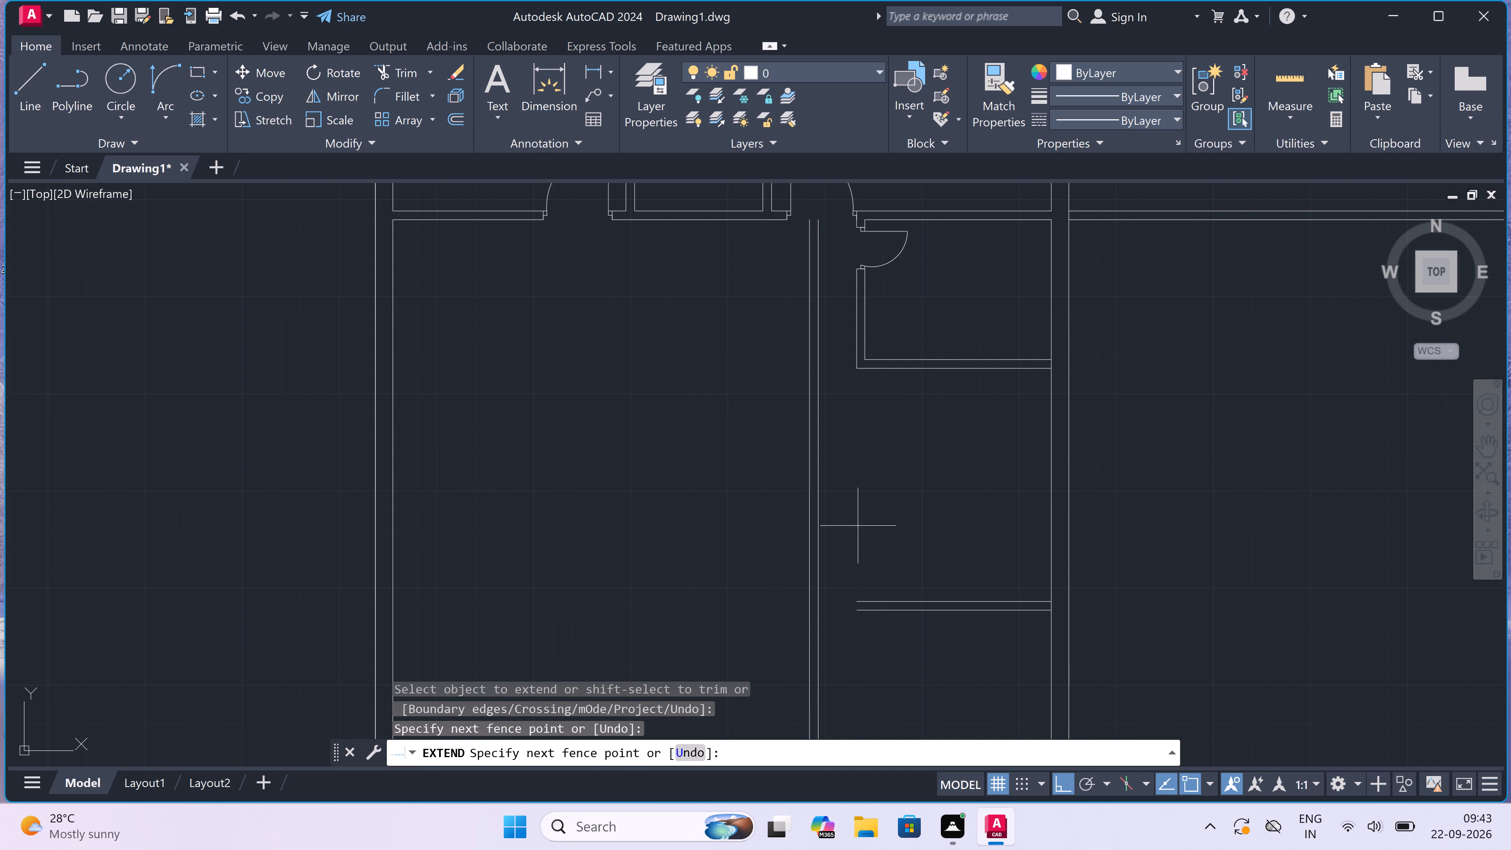
left_click(871, 624)
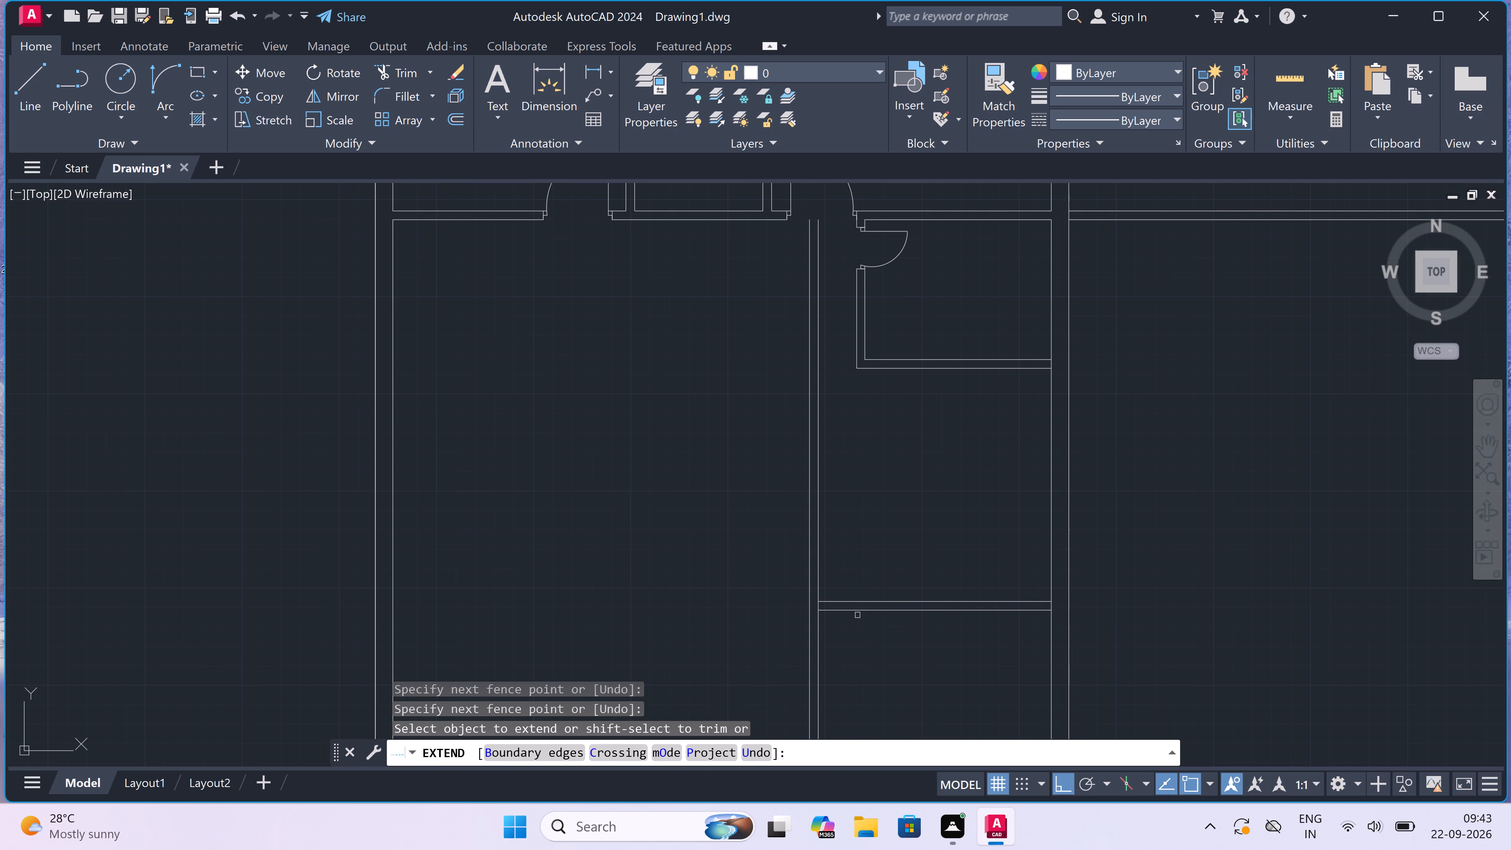
left_click(854, 612)
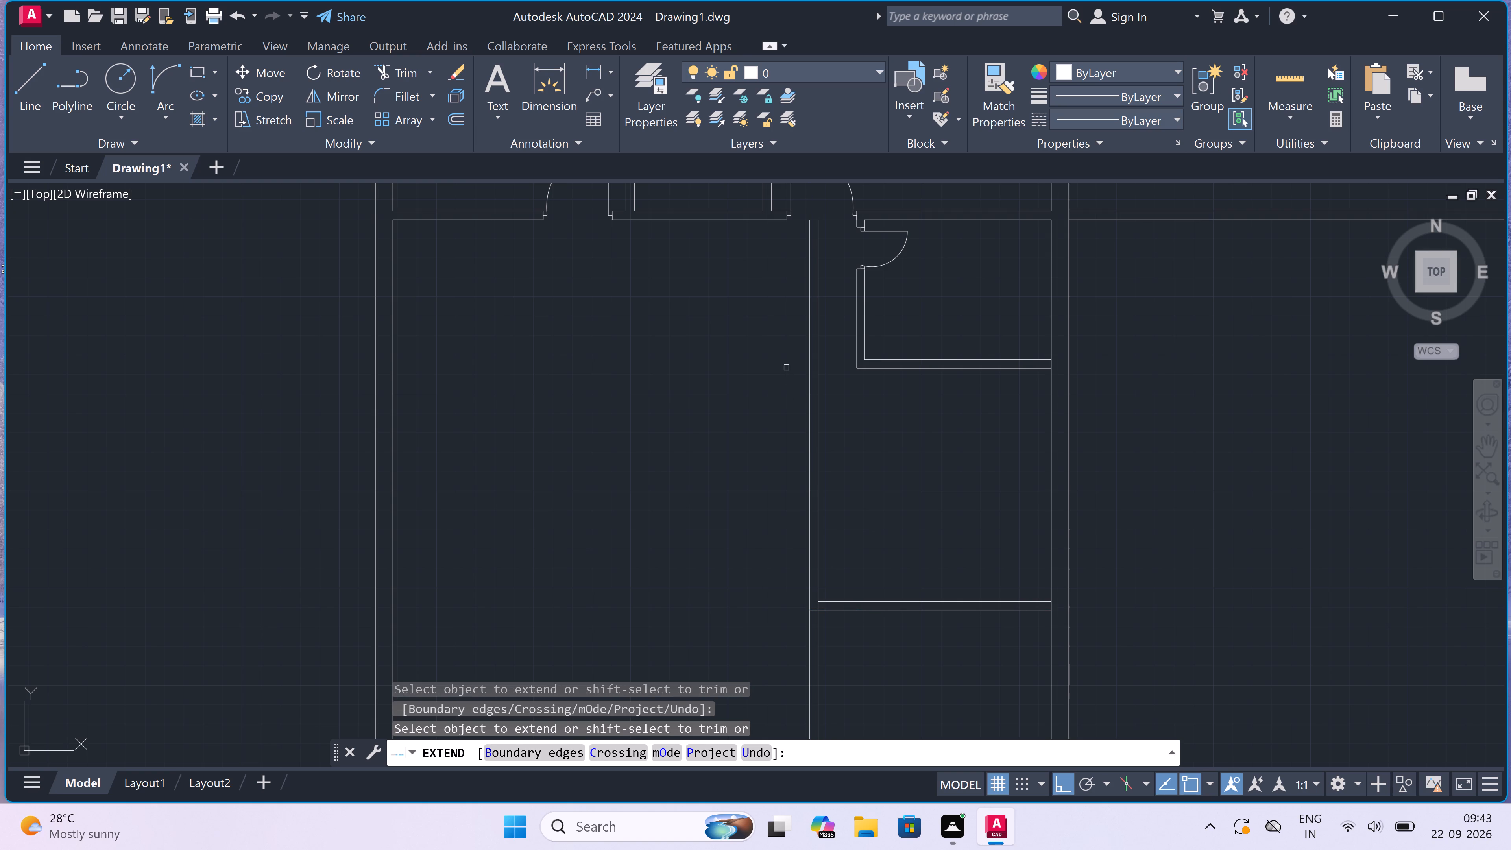
key("Escape")
Draw a 4.5" thick wall connection from the small room's lower-left corner across to the vertical partition's left face.
type("l")
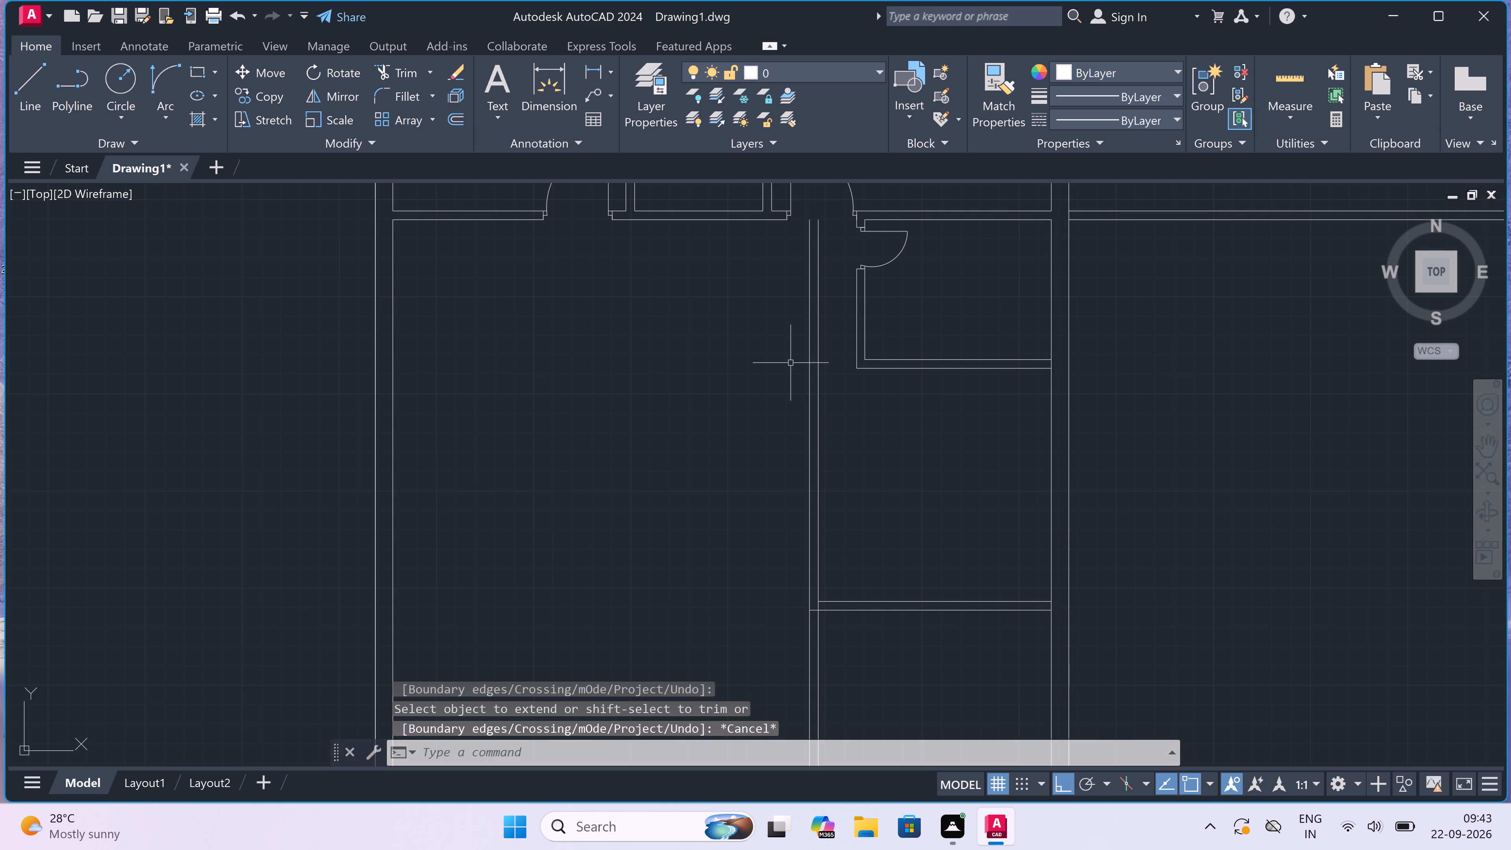
key("space")
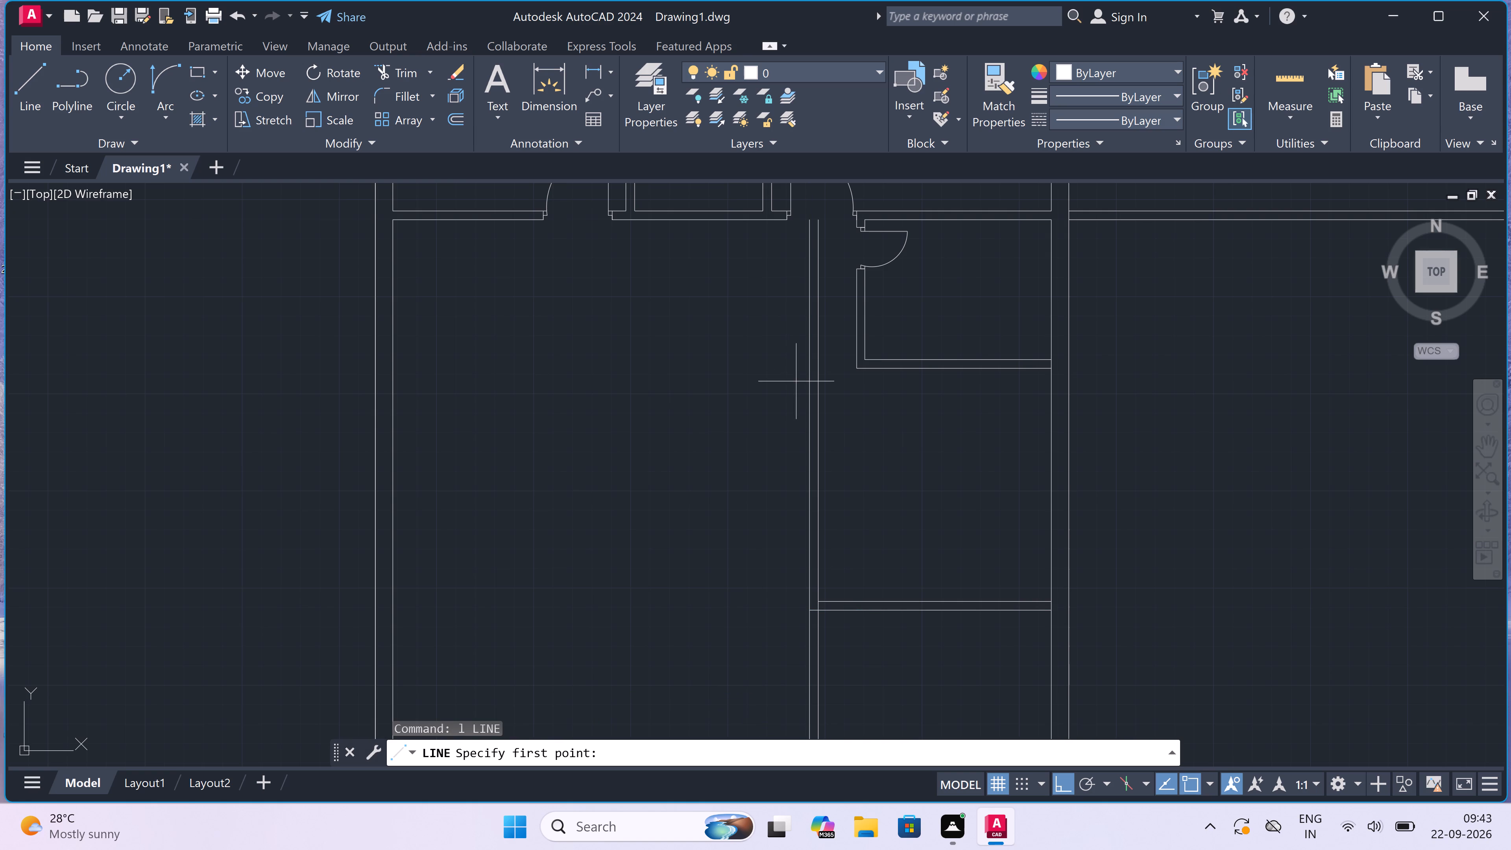
scroll(800, 378, "down", 1)
scroll(807, 338, "up", 3)
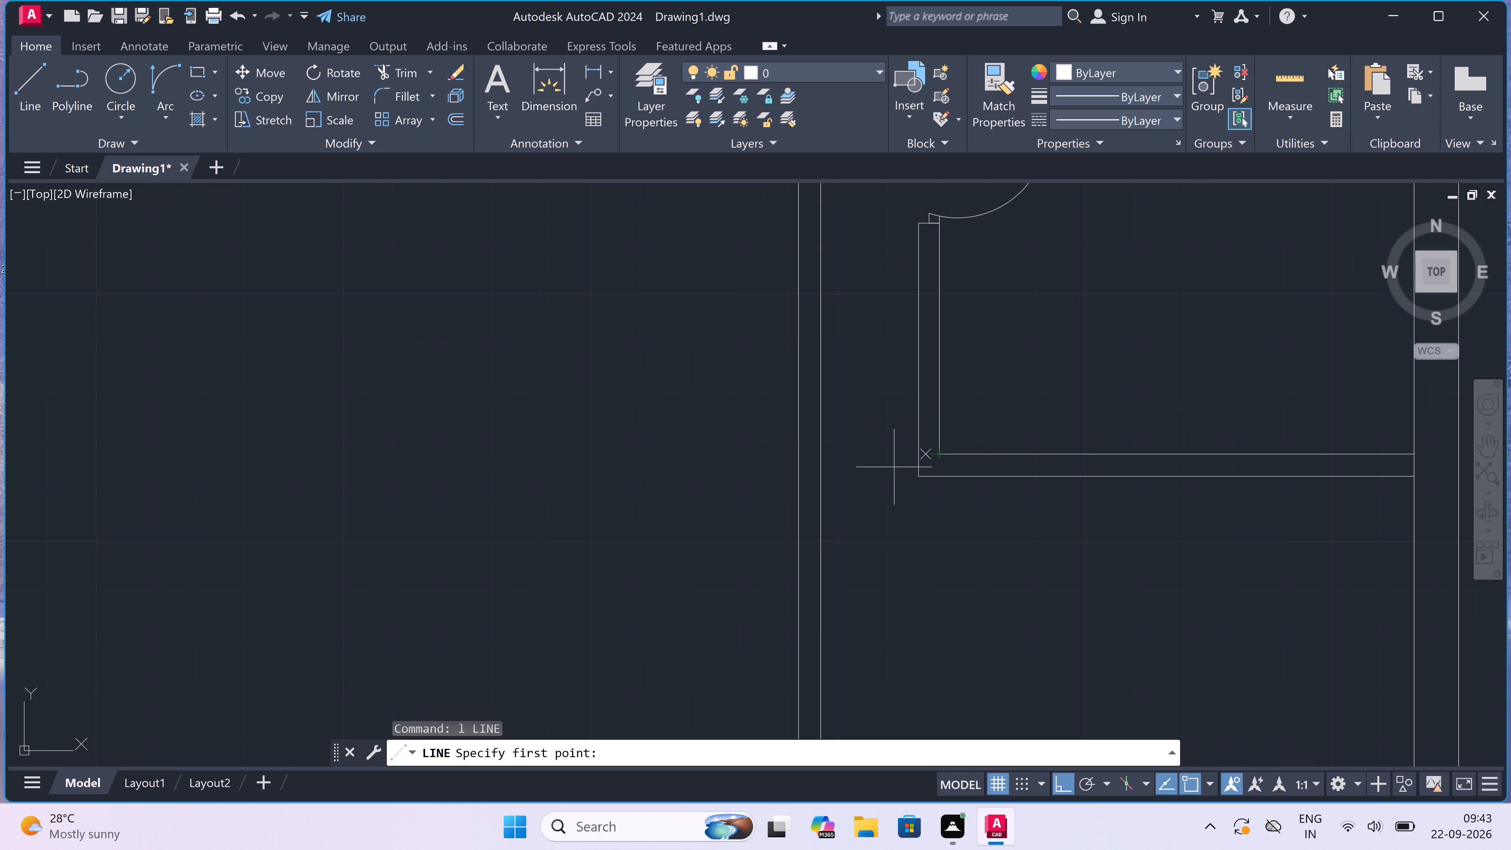
left_click_drag(918, 455, 912, 456)
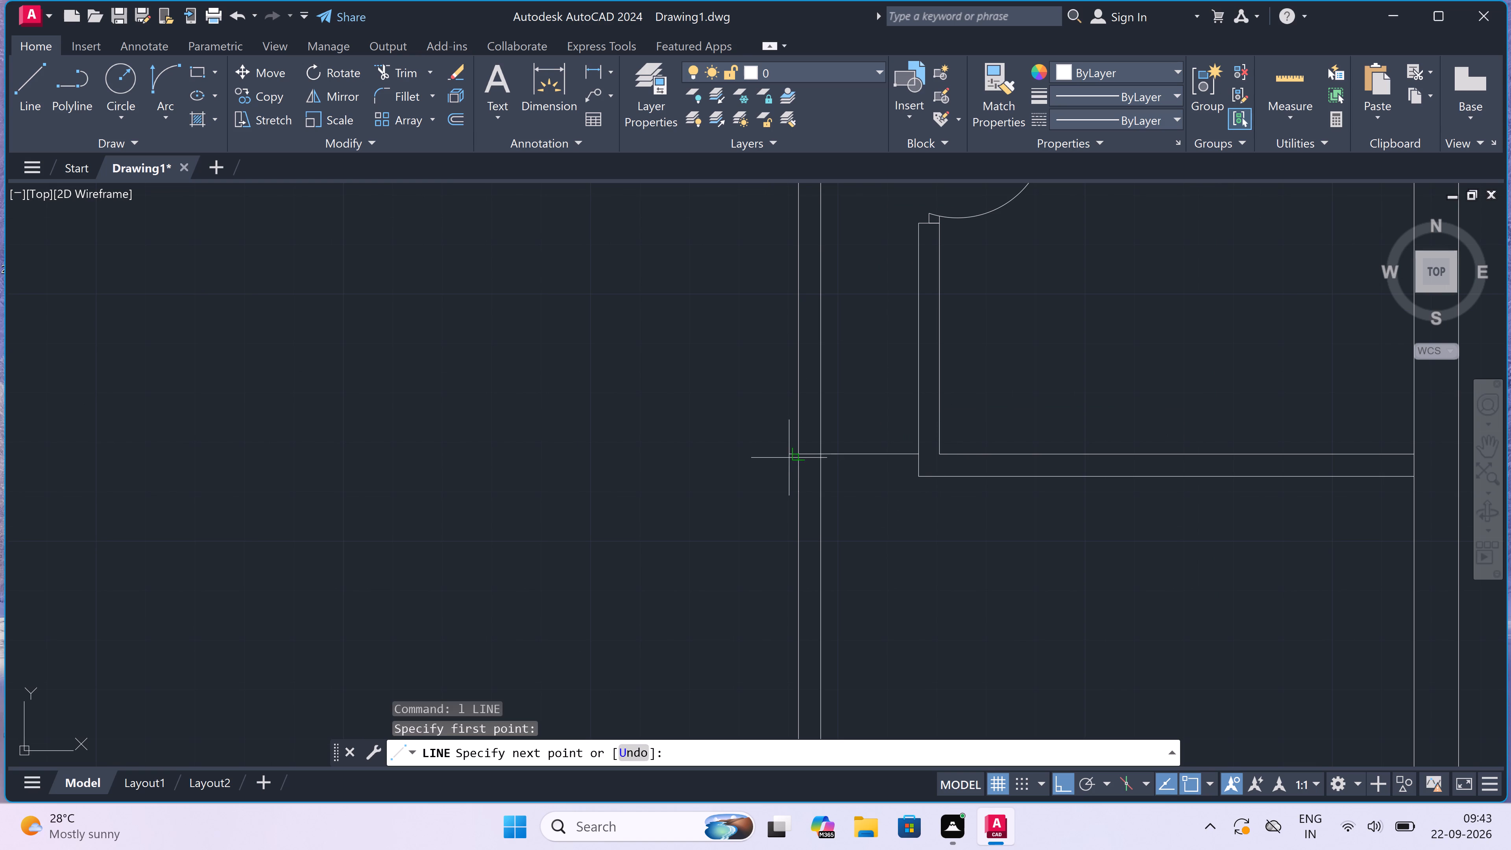
left_click(800, 451)
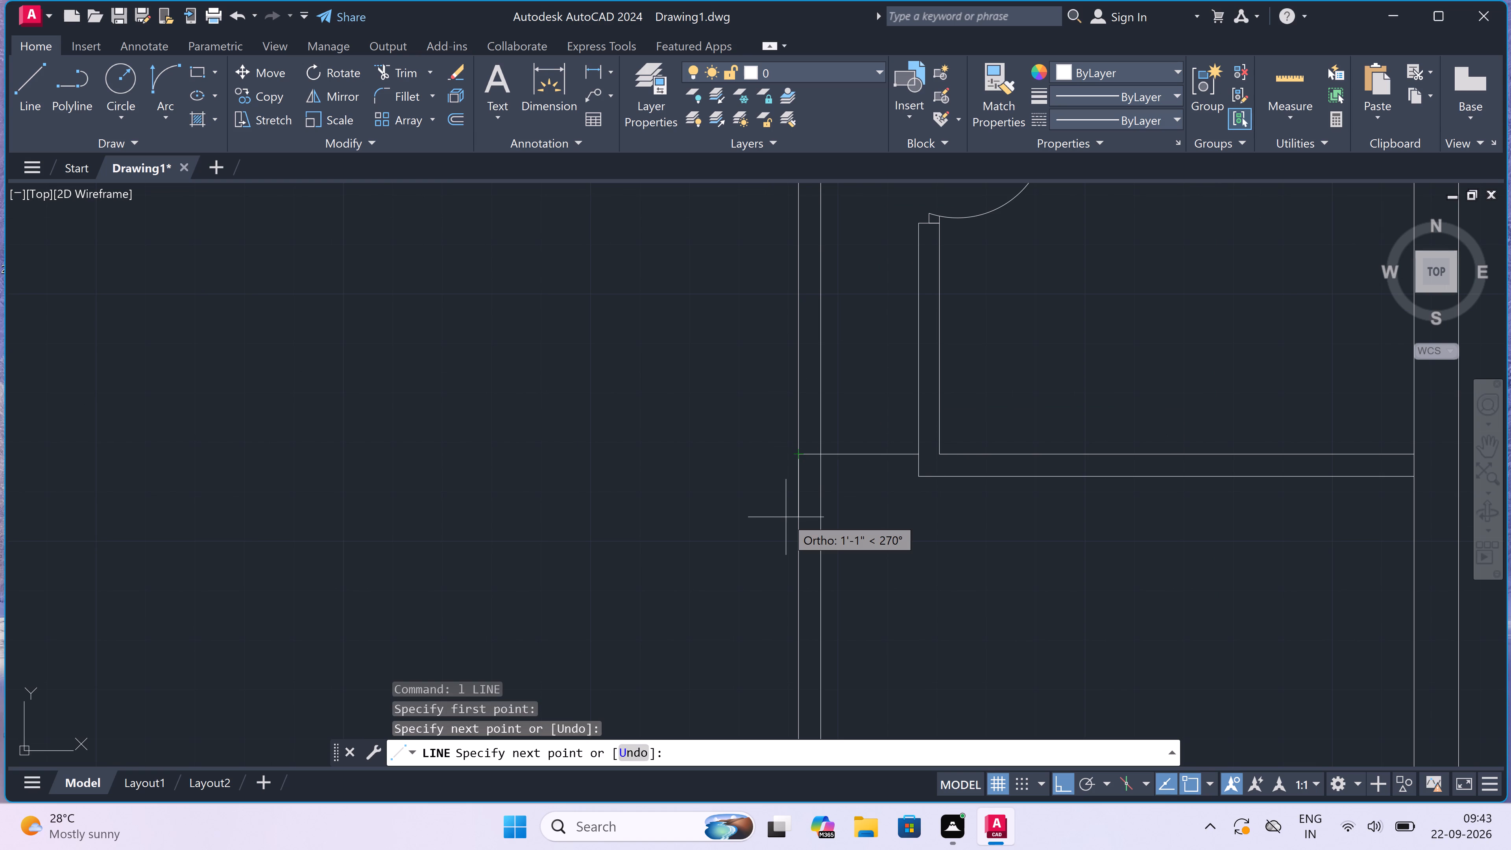
key("4")
type(".5")
type("\"")
key("space")
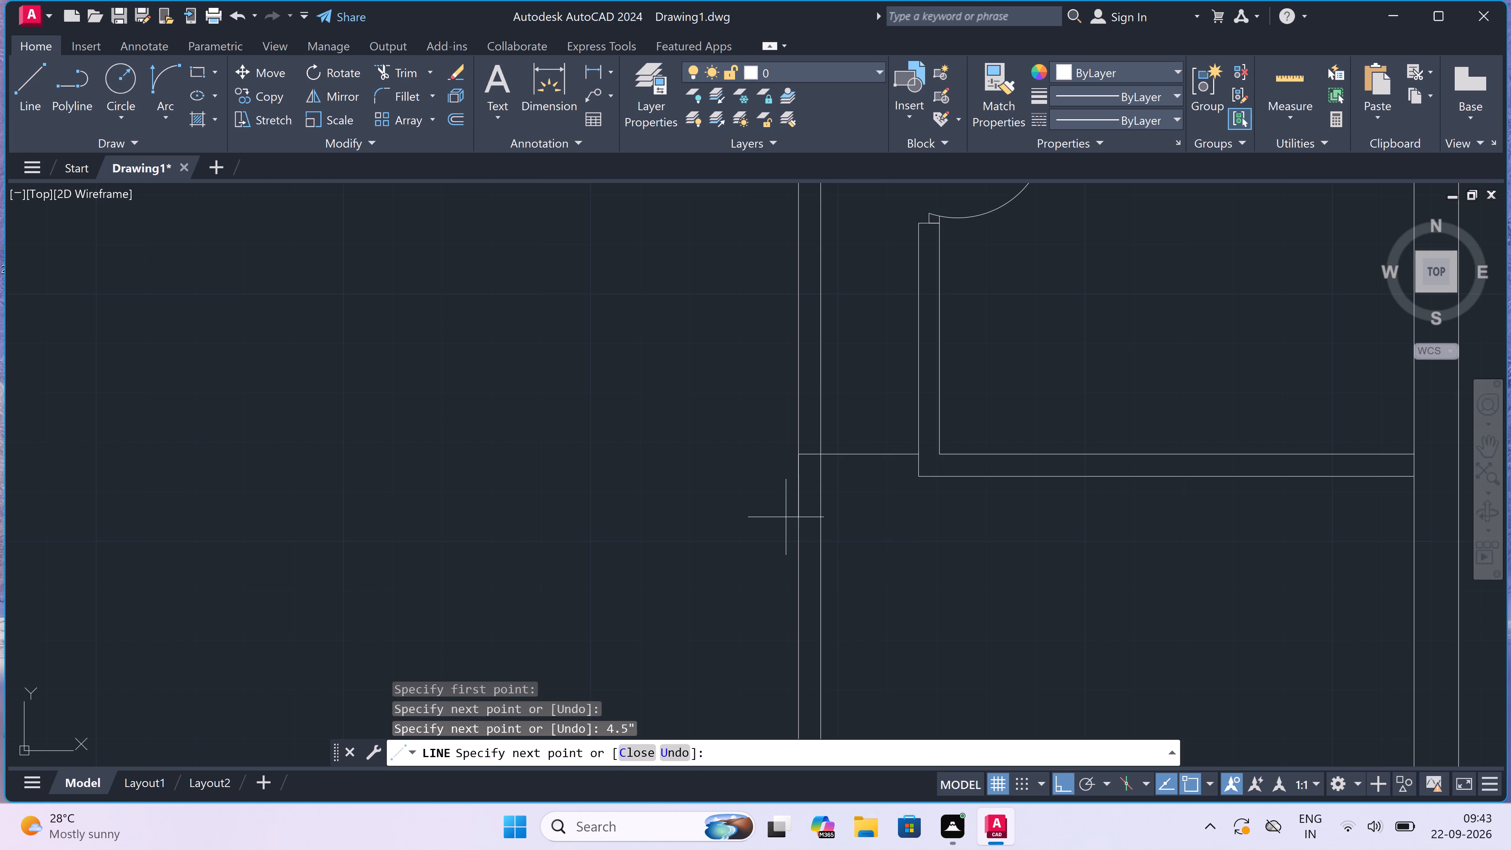
left_click(916, 482)
key("Escape")
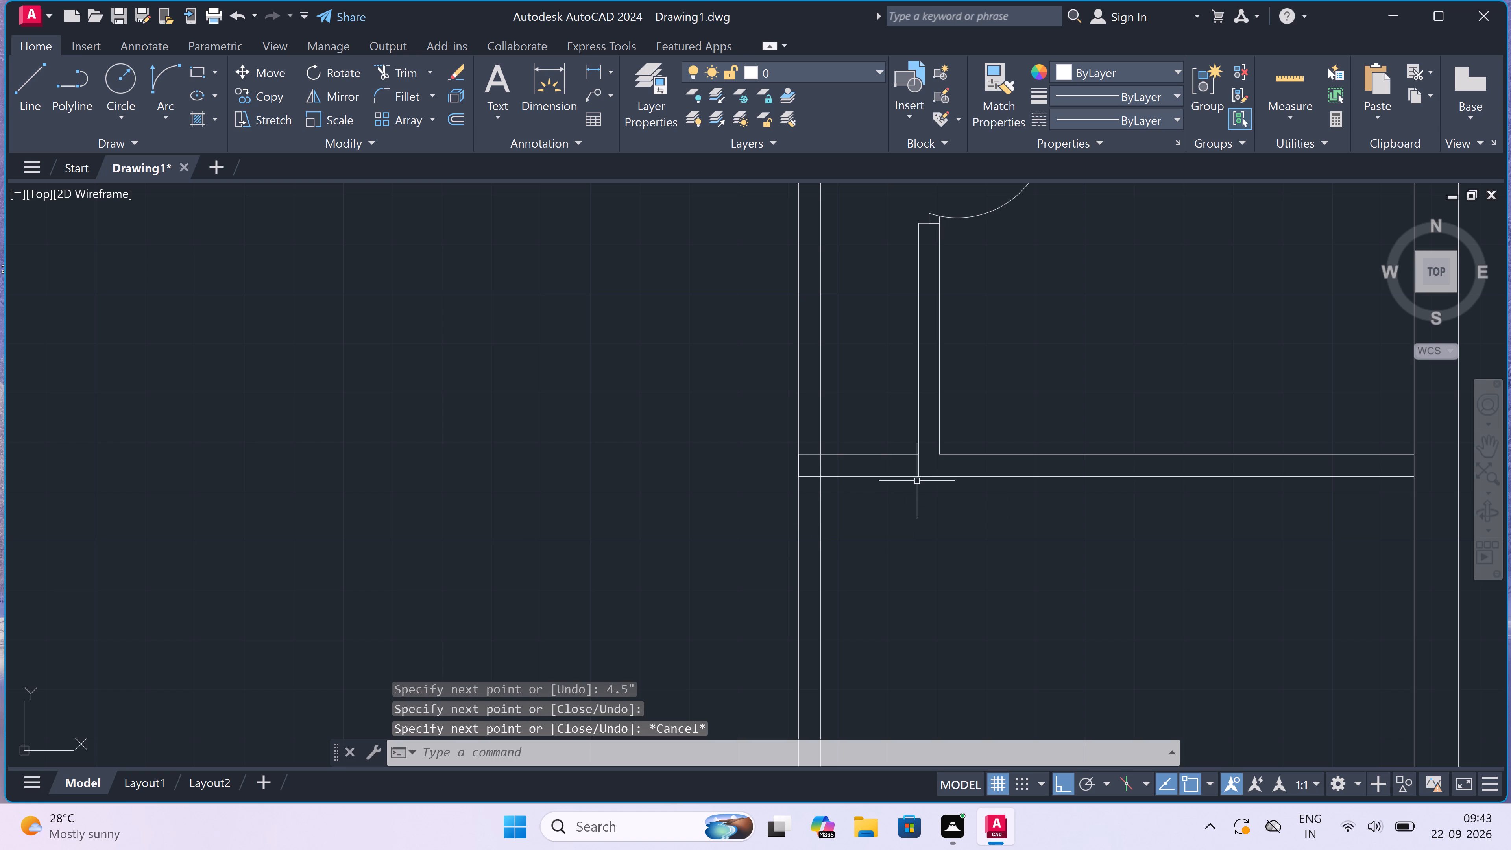
Trim the overlapping lines at the new wall junction and corner, and remove the vertical partition lines above it.
type("tr")
key("space")
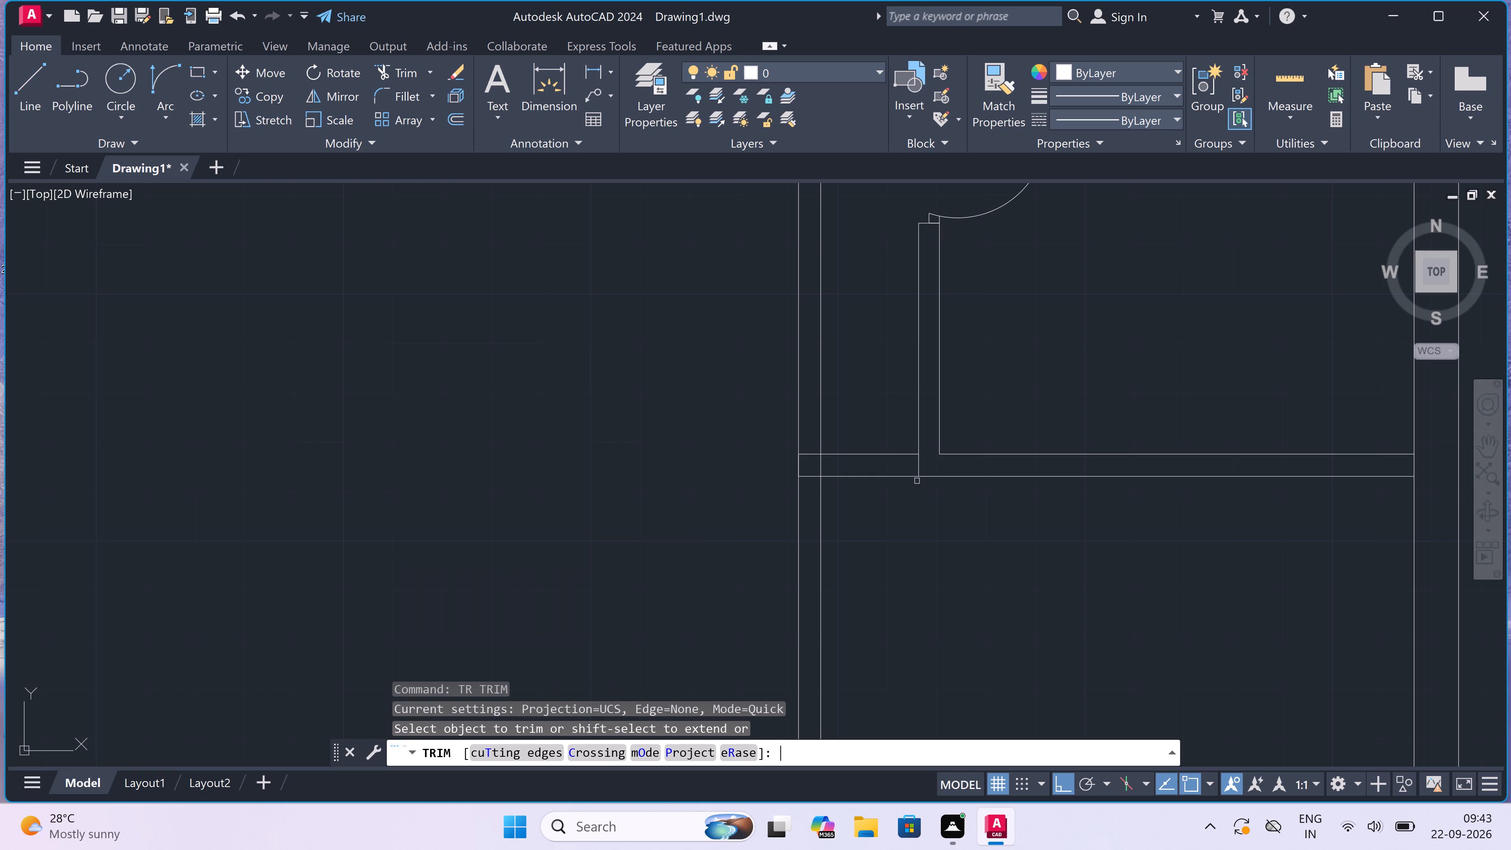
left_click(916, 472)
left_click(820, 462)
left_click(835, 400)
left_click(675, 407)
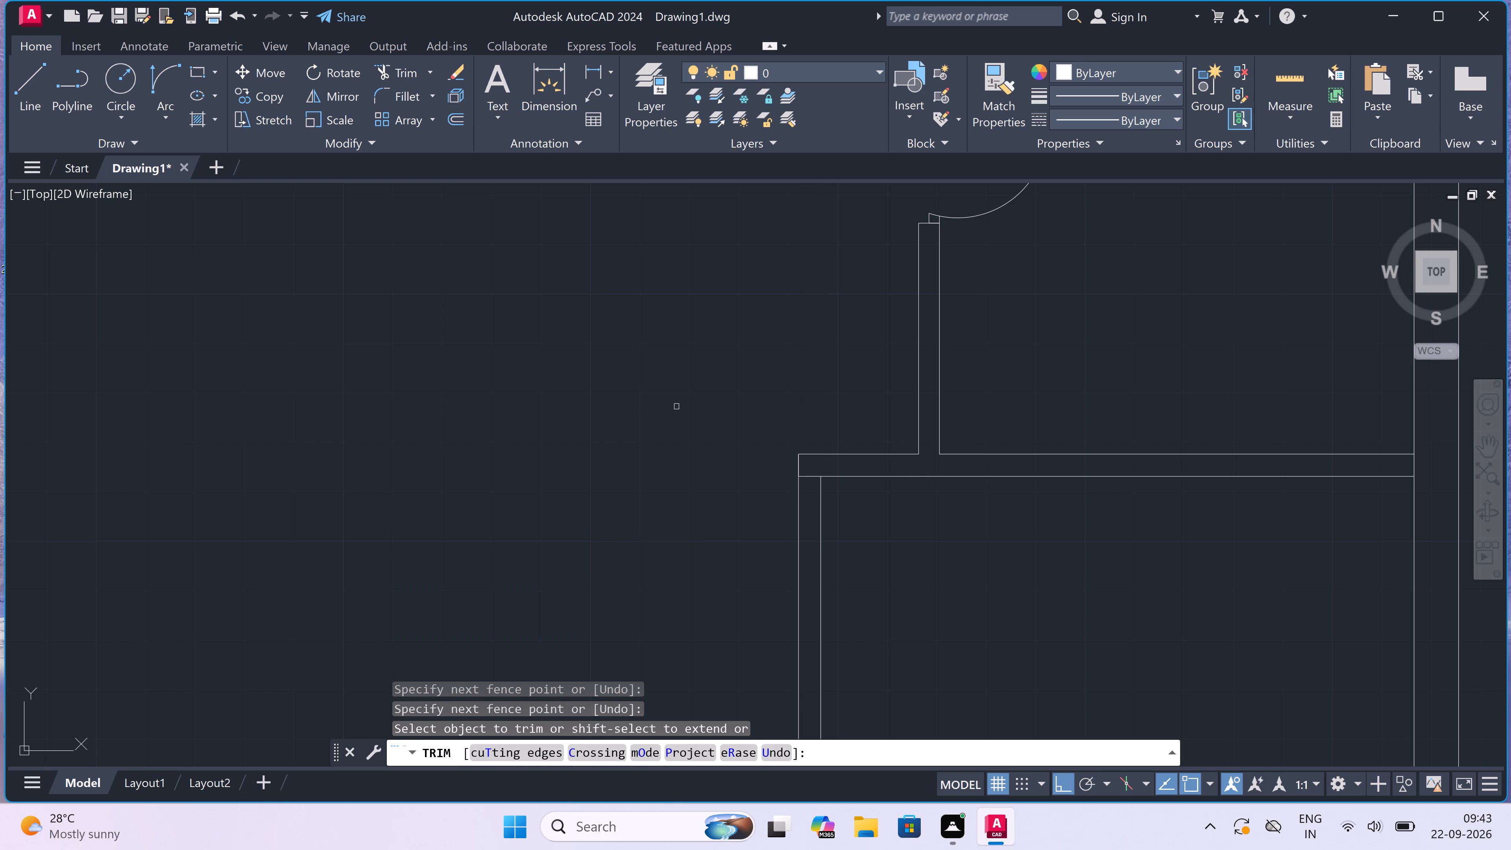
left_click(804, 479)
left_click(806, 474)
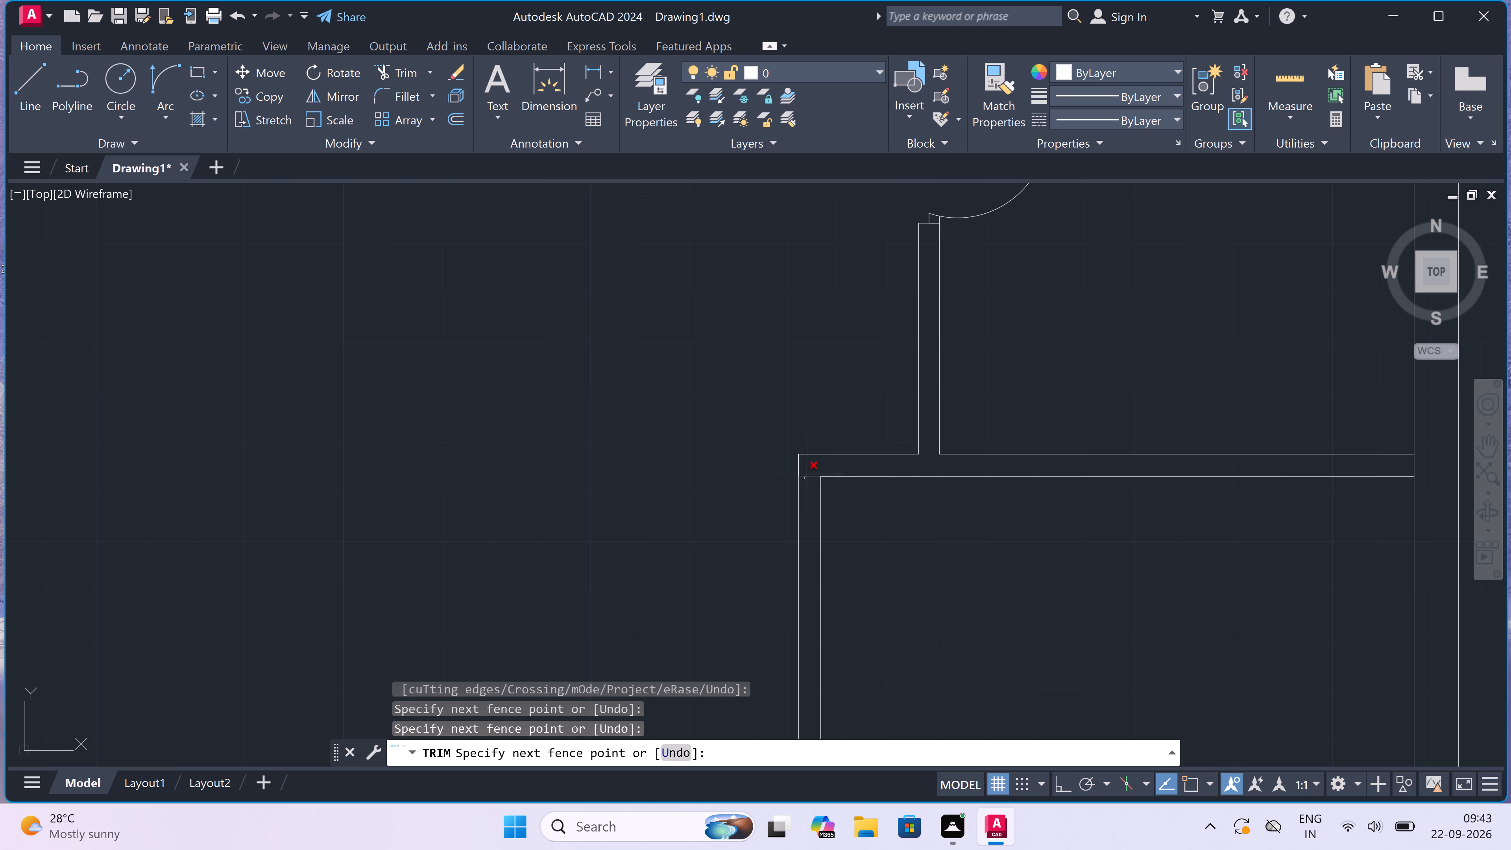
scroll(806, 474, "down", 2)
scroll(807, 477, "up", 3)
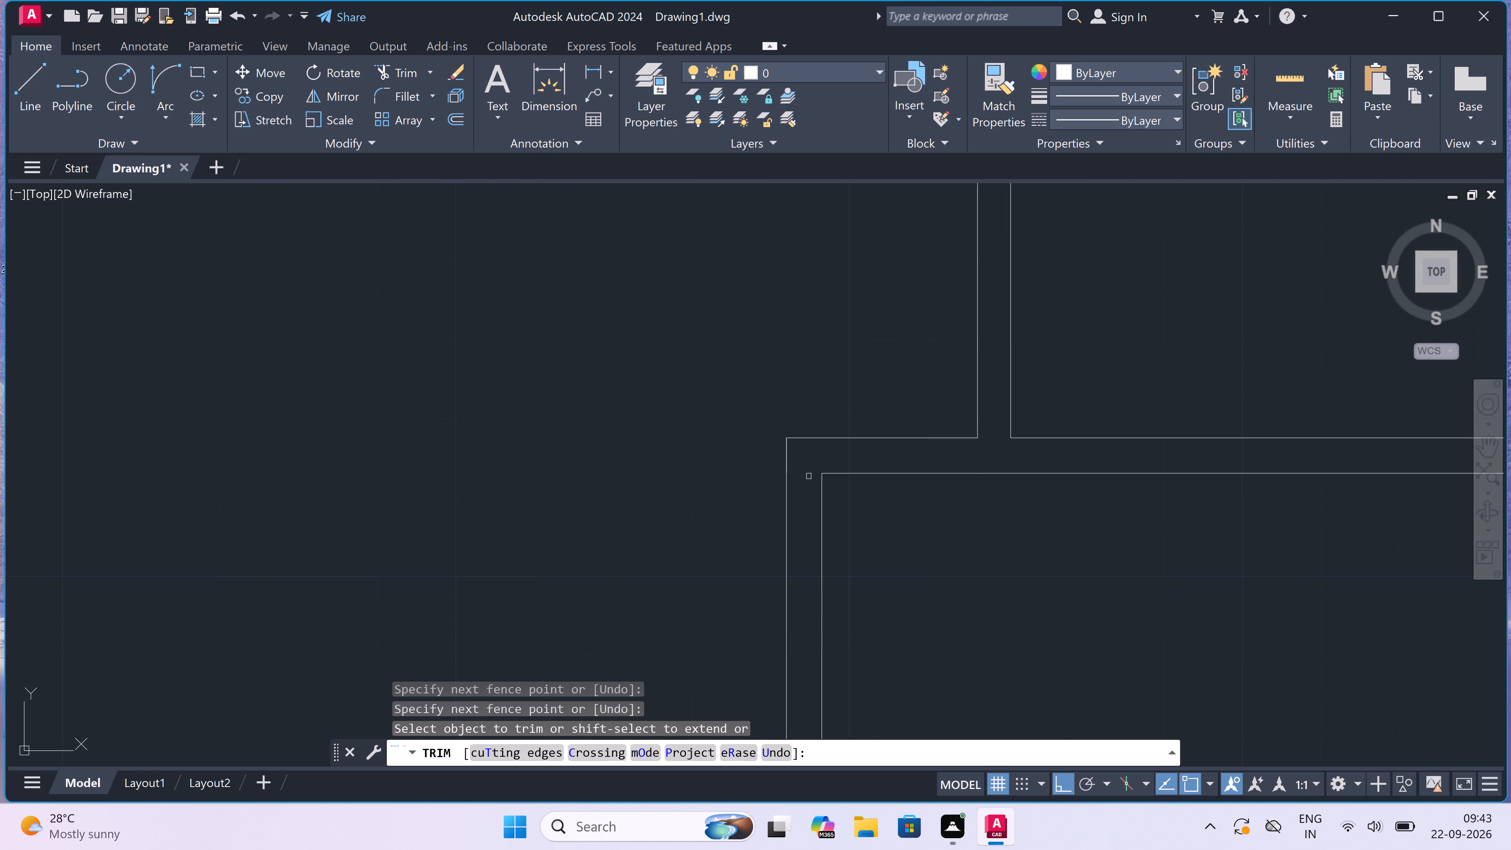
key("Escape")
Draw a jamb line across the vertical partition just below its top corner, with a 2" stop down from its midpoint and a 3' door leaf rightward.
type("l")
key("space")
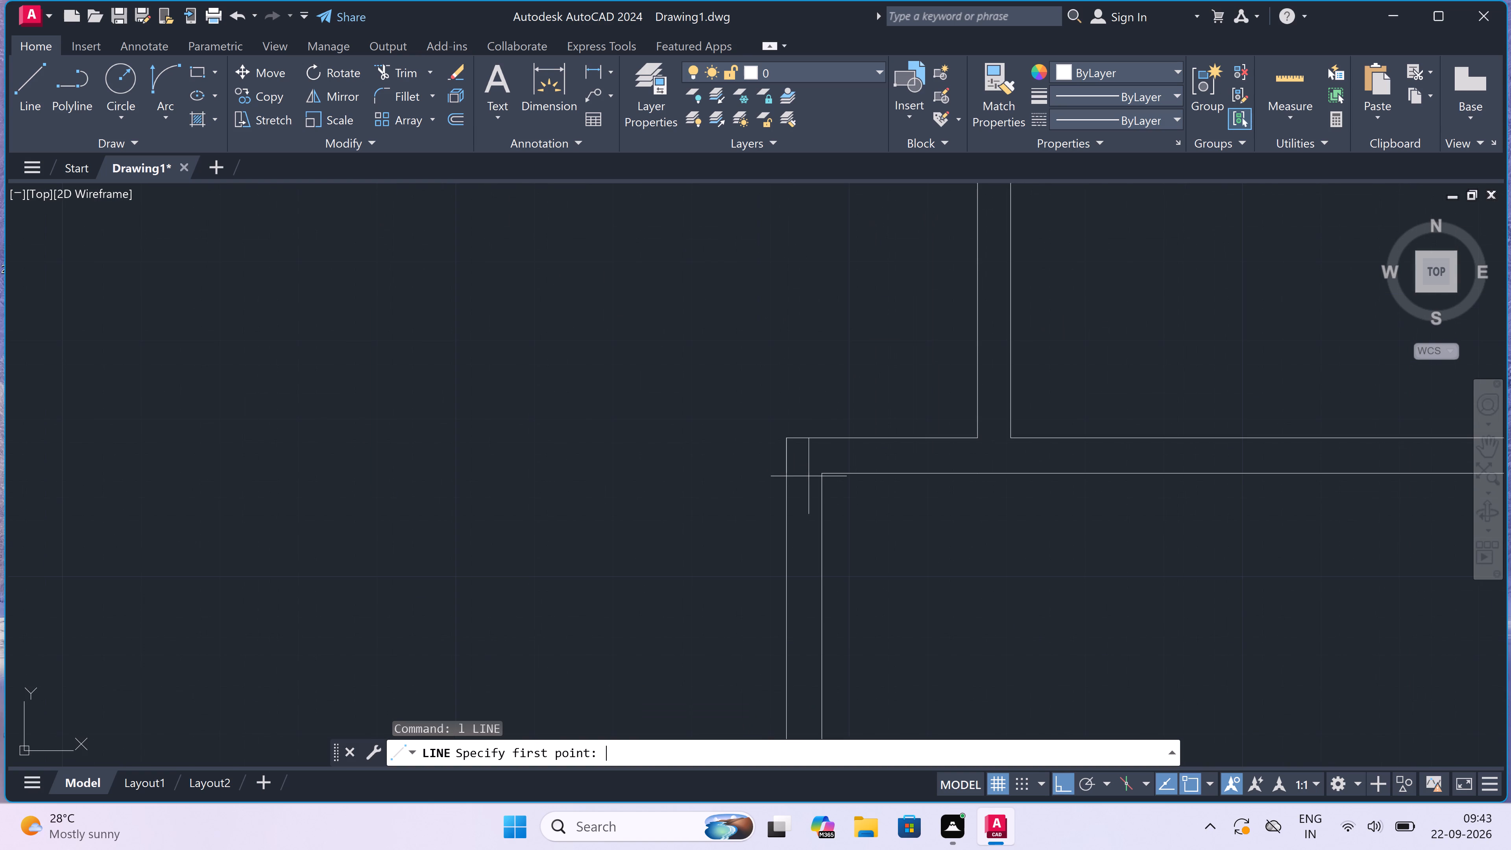
left_click(820, 523)
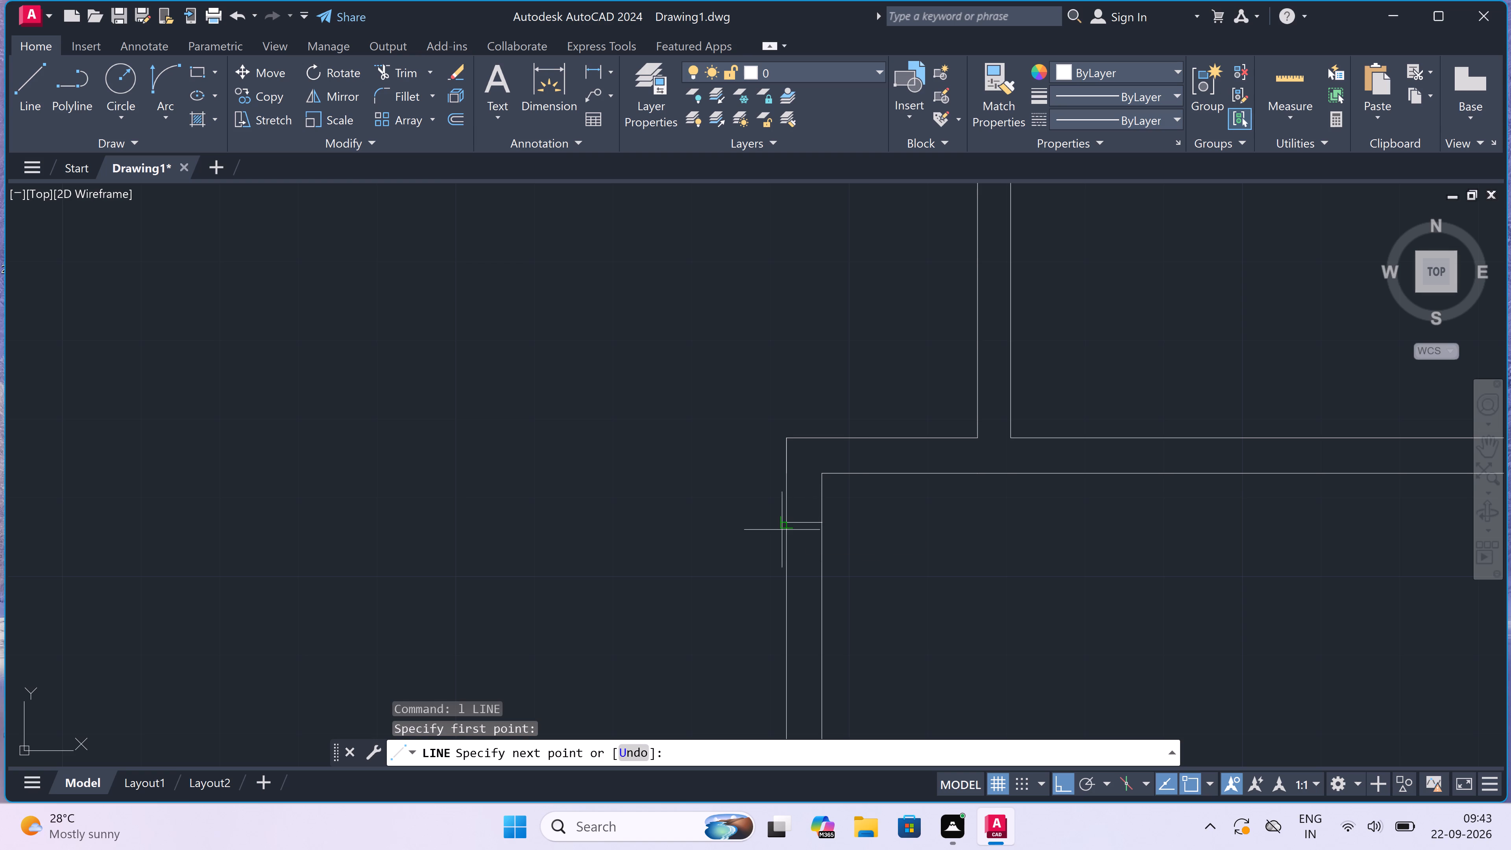
left_click(784, 527)
left_click(809, 523)
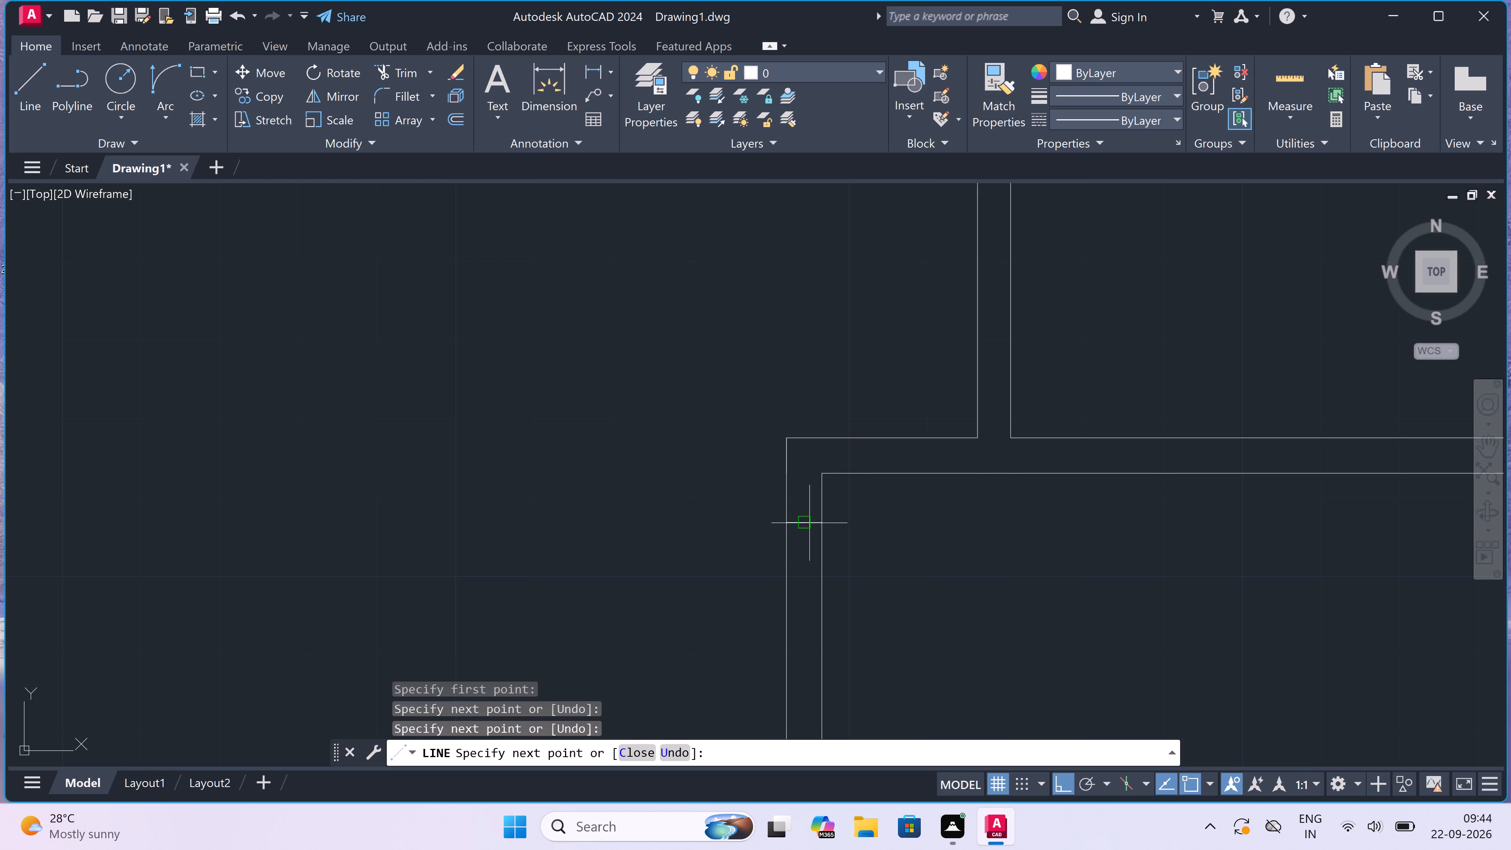
key("2")
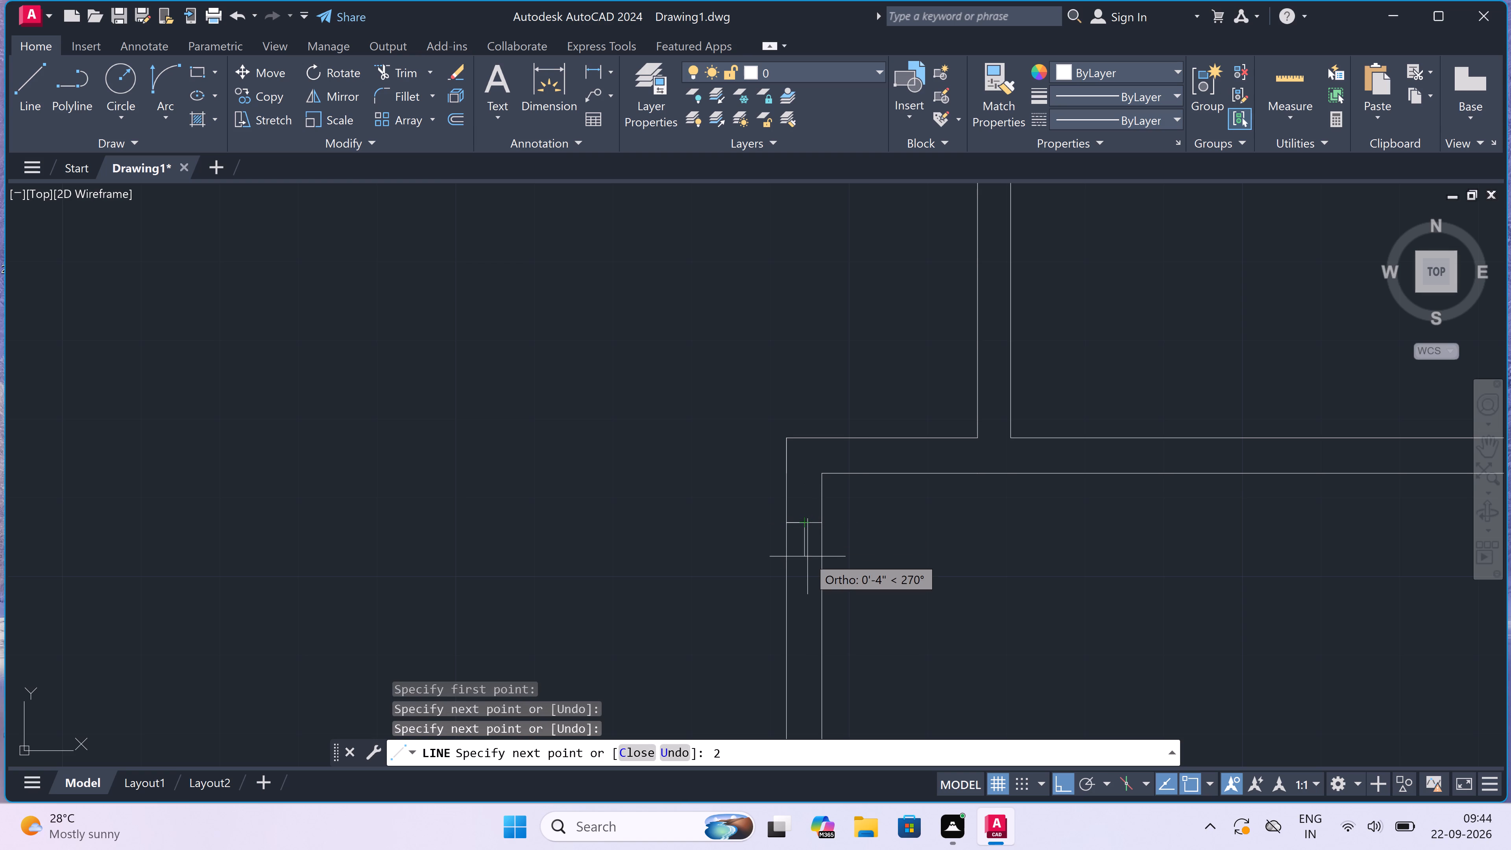
type("\"")
key("space")
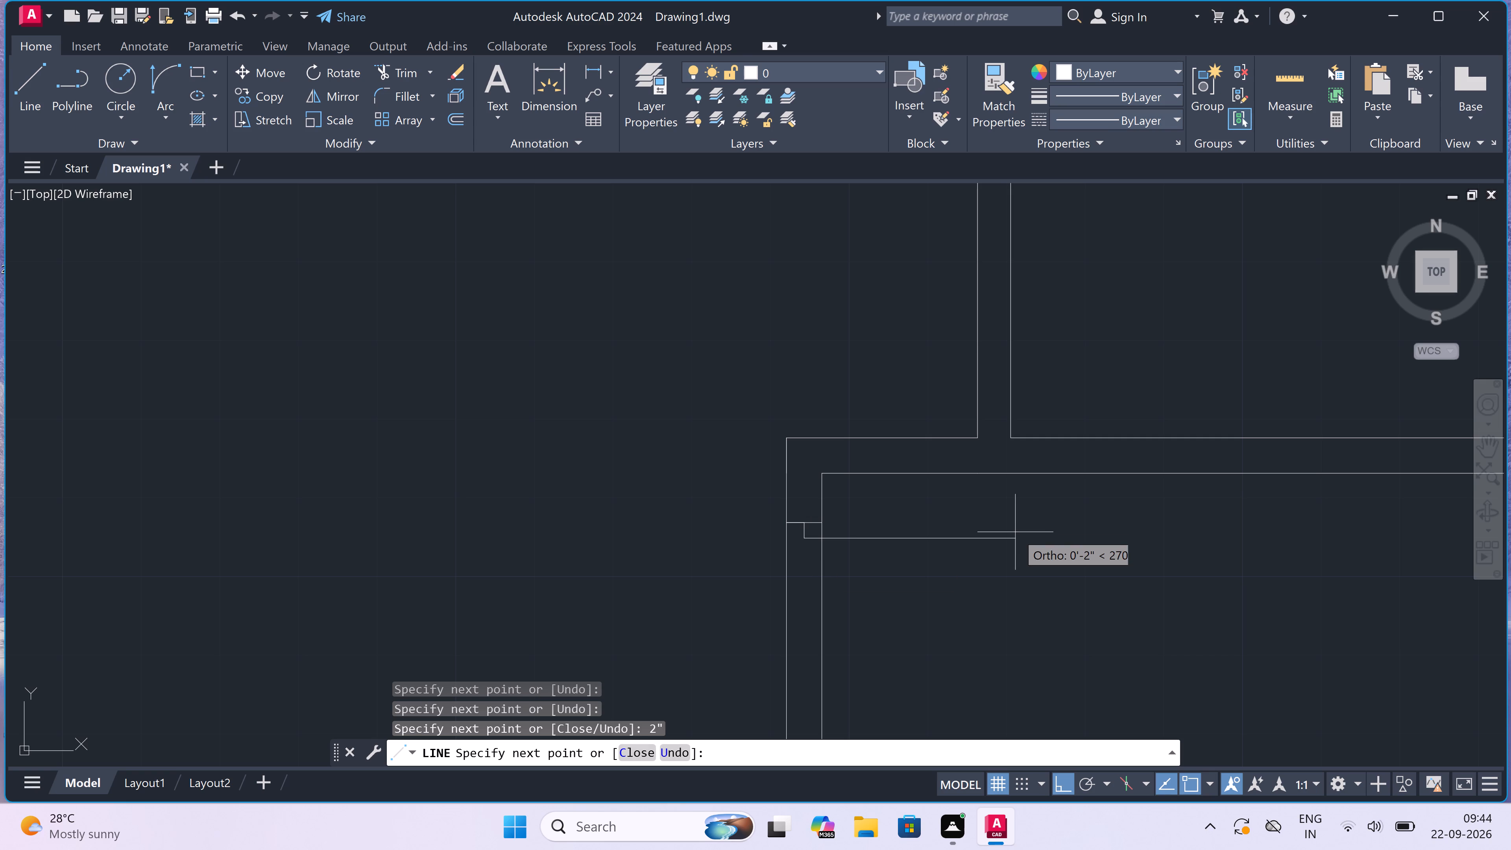
type("3'")
key("space")
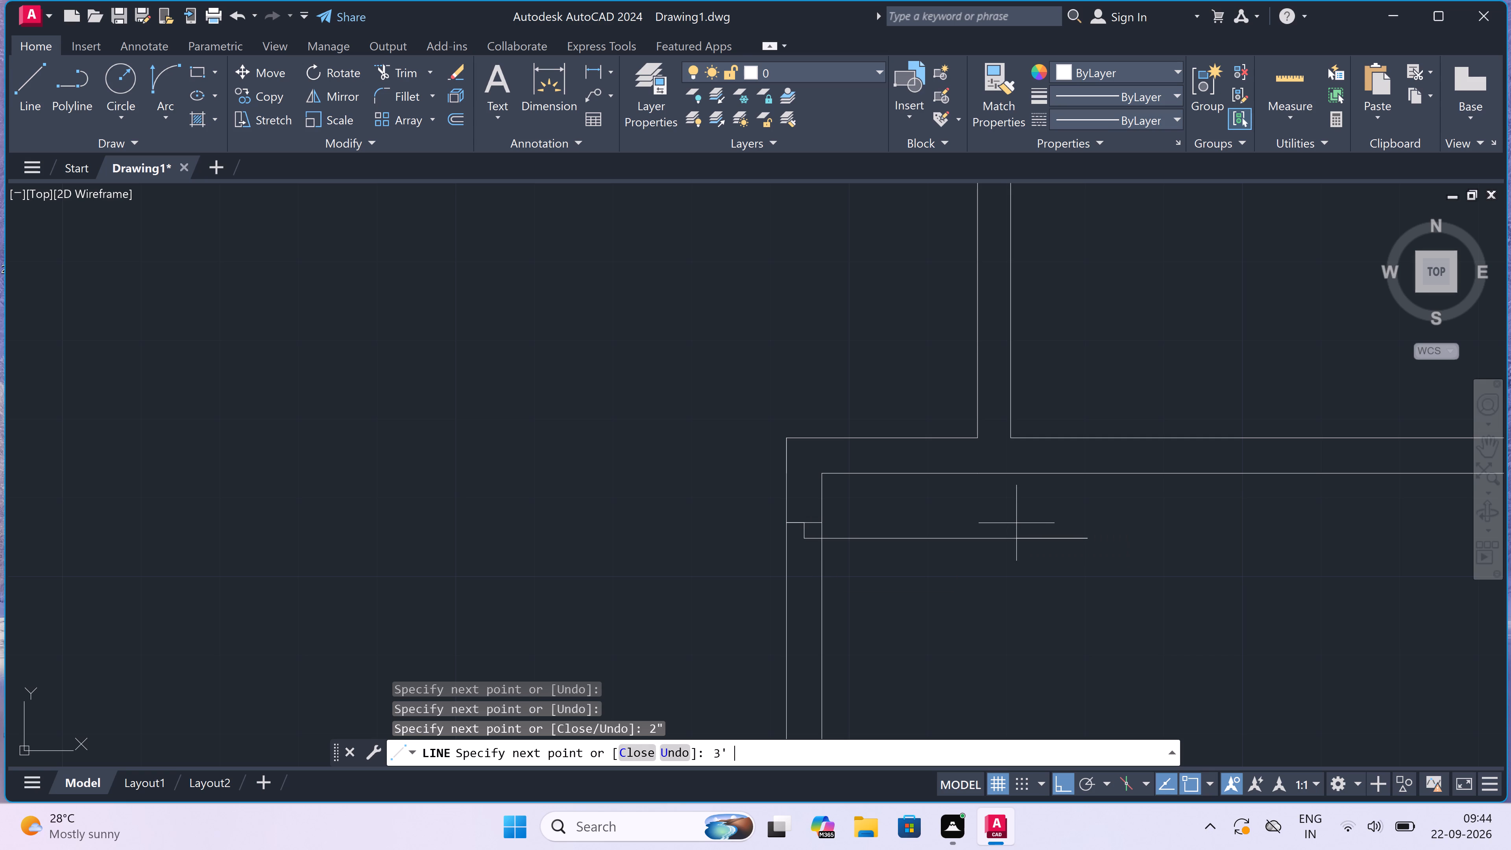
key("Escape")
Draw the opposite jamb line across the vertical partition below the door leaf, with a 2" stop upward from its midpoint.
key("space")
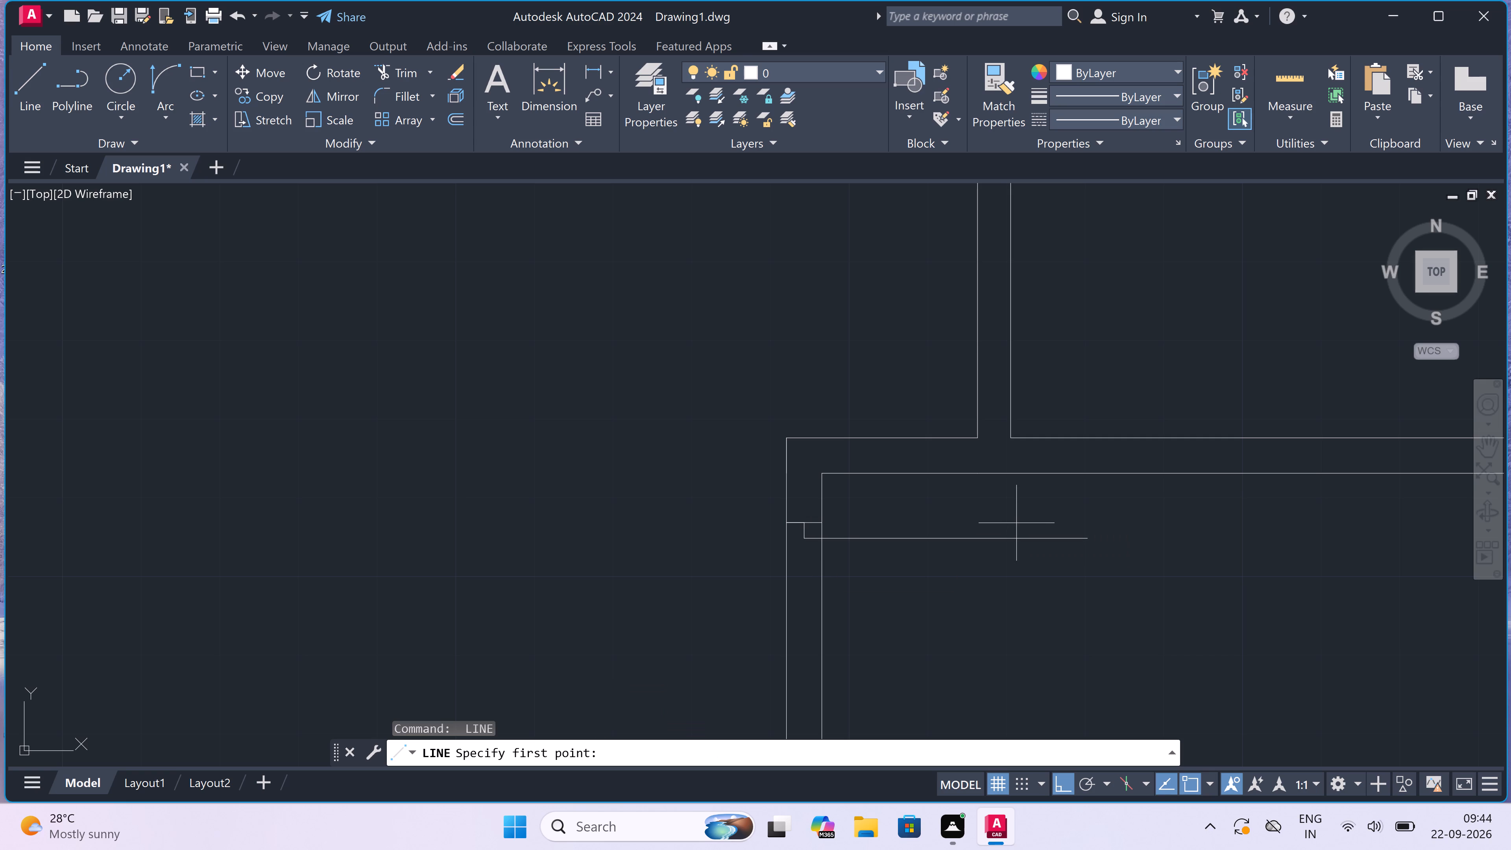
scroll(1016, 523, "down", 2)
scroll(979, 632, "up", 2)
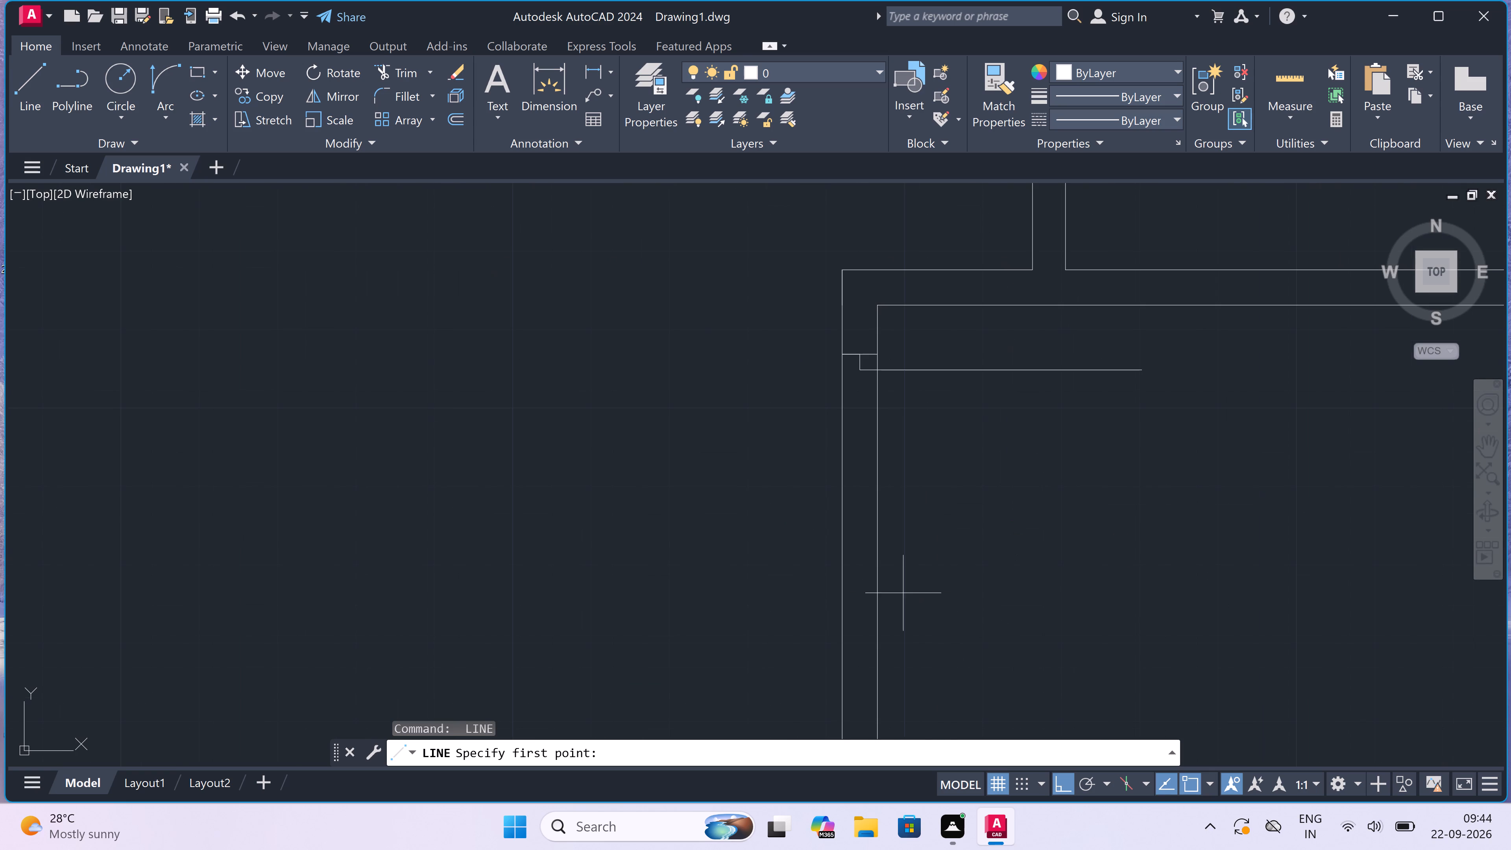
left_click(841, 573)
left_click(870, 580)
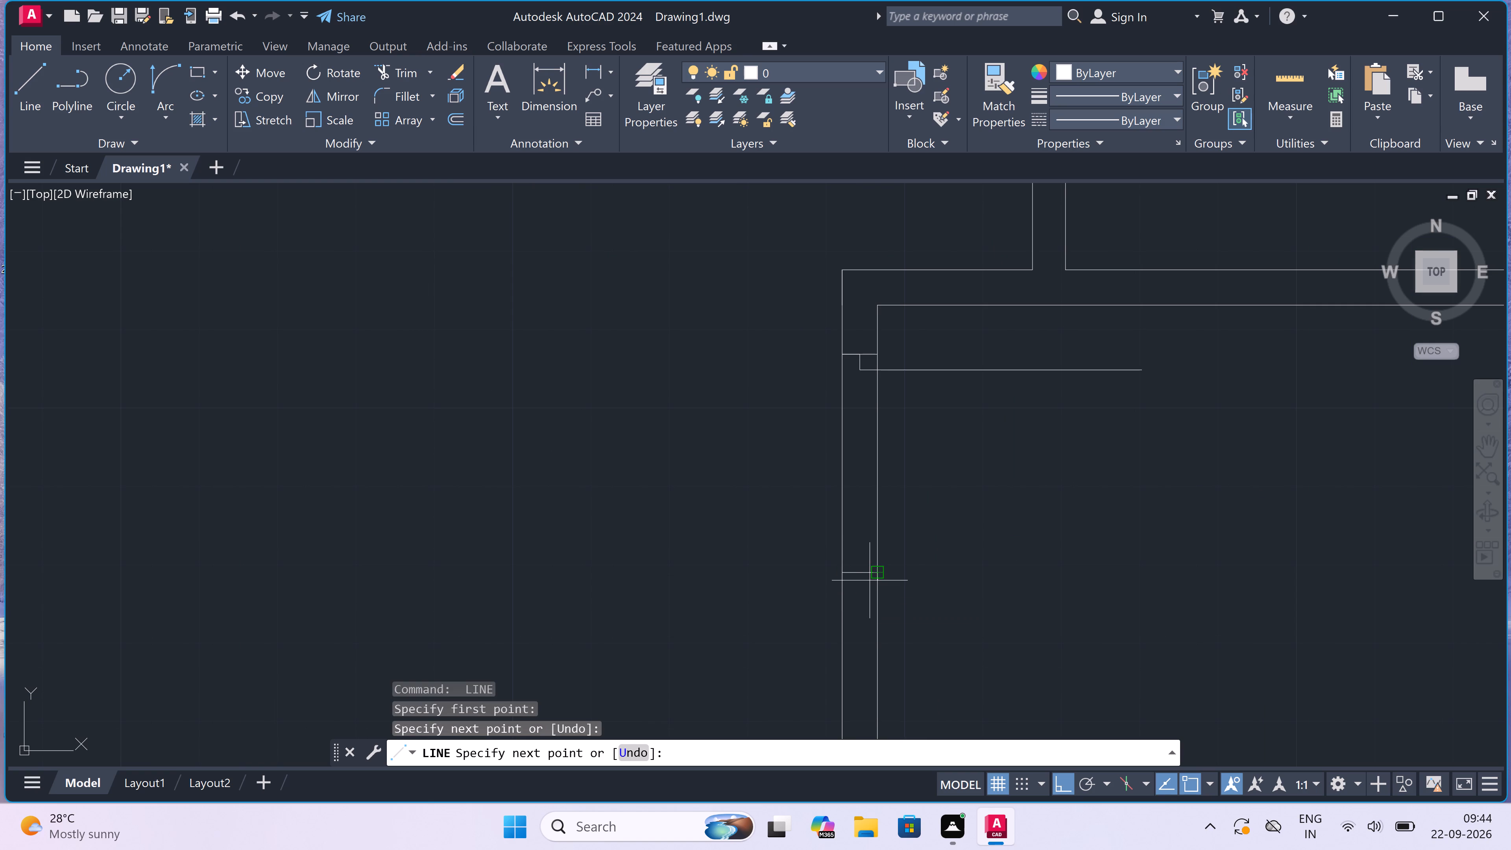
left_click(855, 573)
key("2")
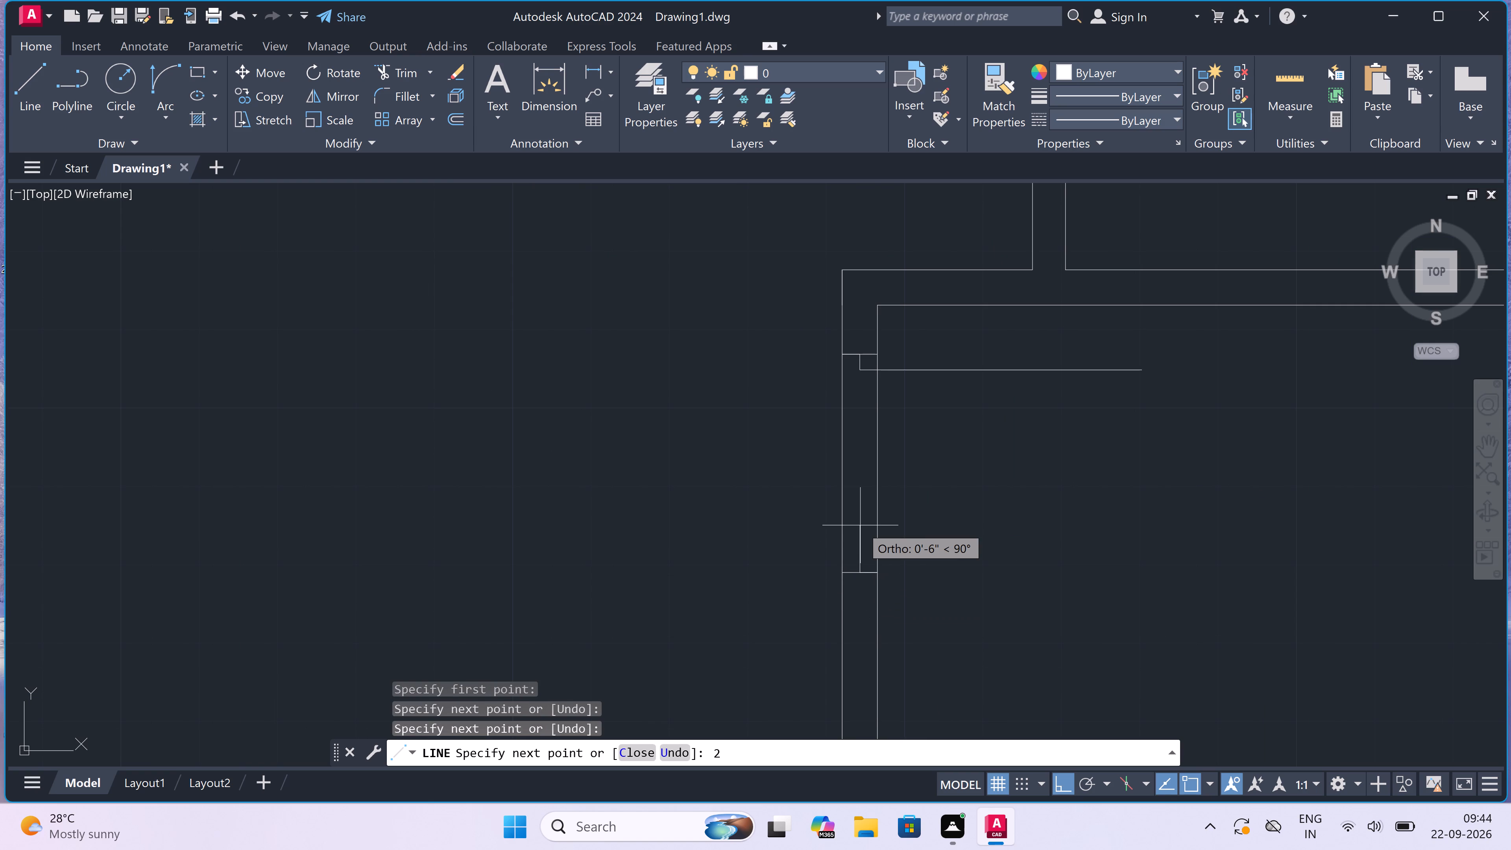
type("\"")
key("space")
key("Escape")
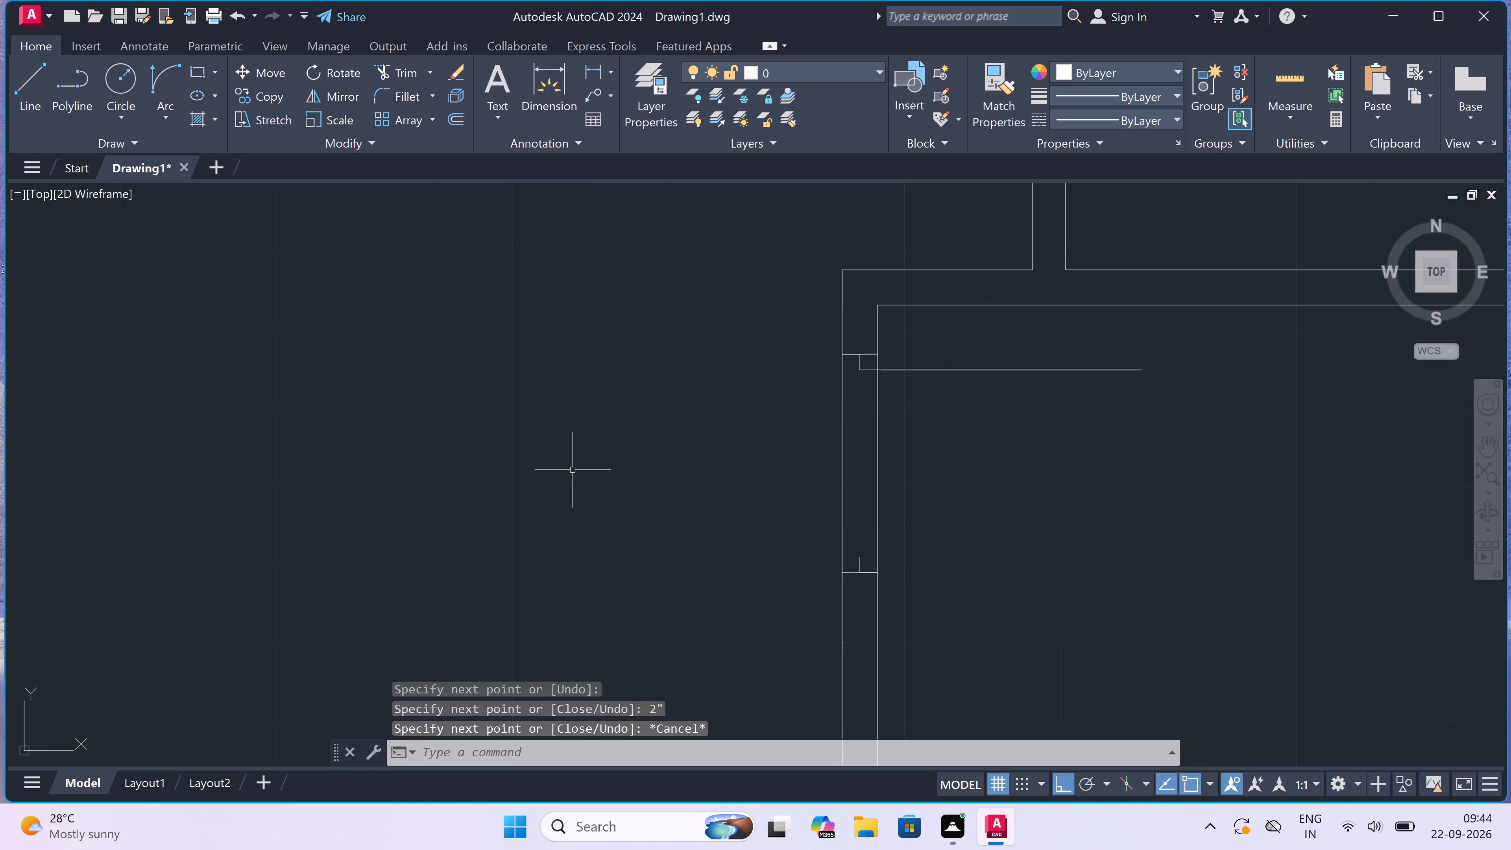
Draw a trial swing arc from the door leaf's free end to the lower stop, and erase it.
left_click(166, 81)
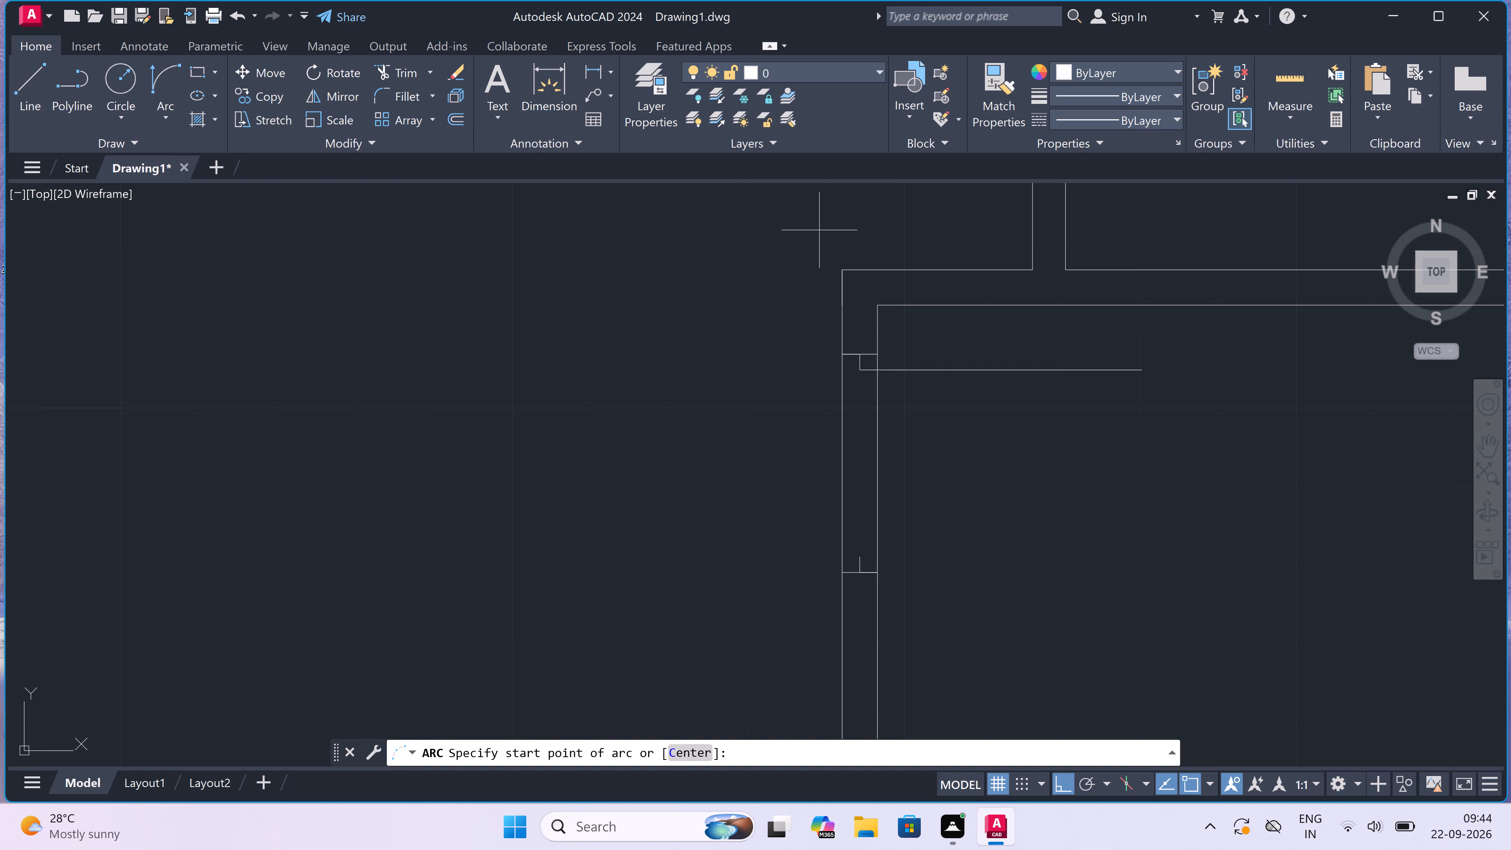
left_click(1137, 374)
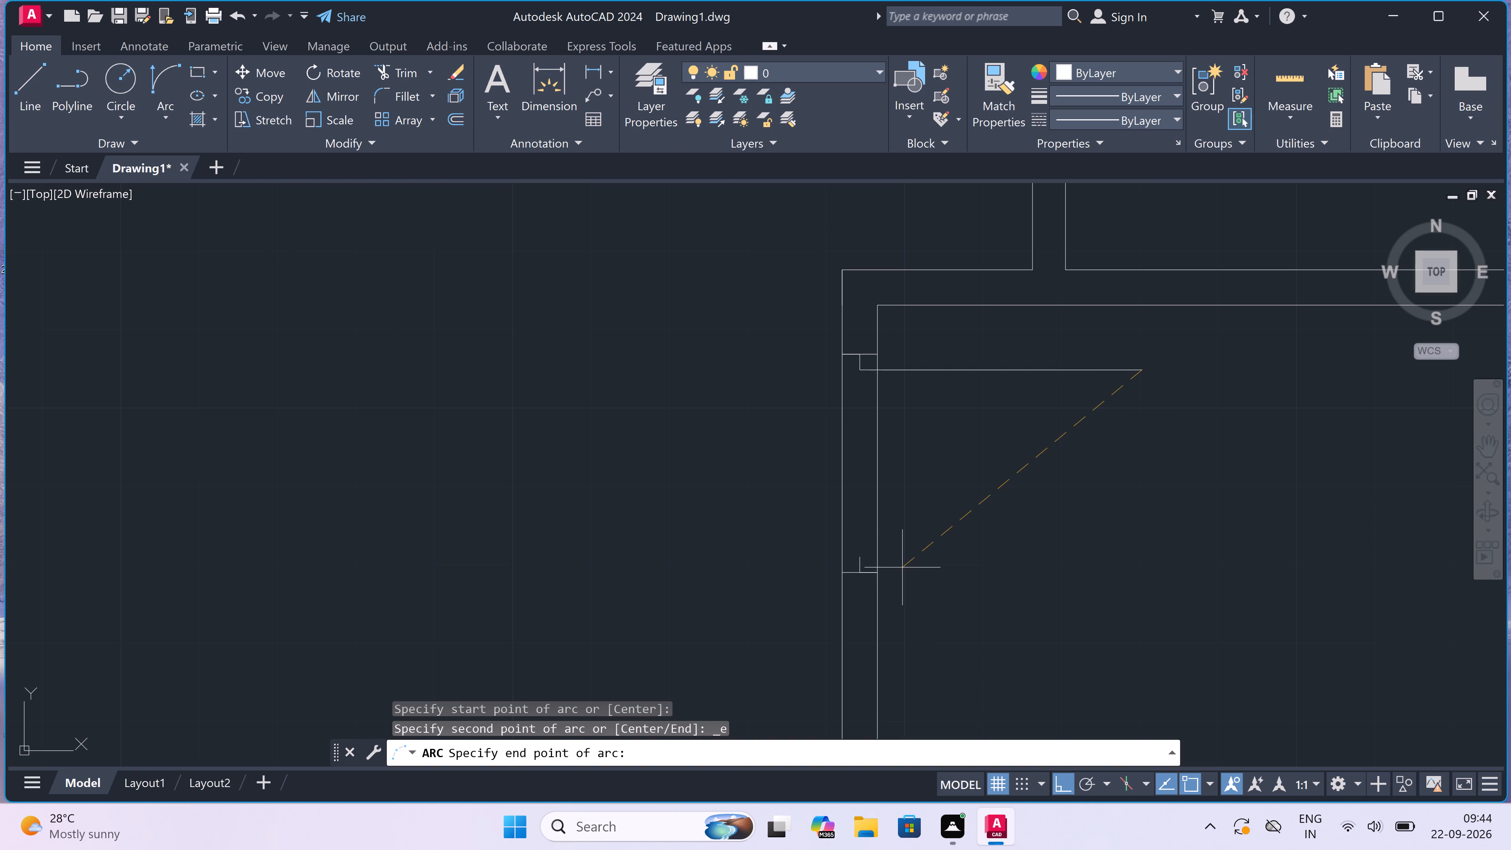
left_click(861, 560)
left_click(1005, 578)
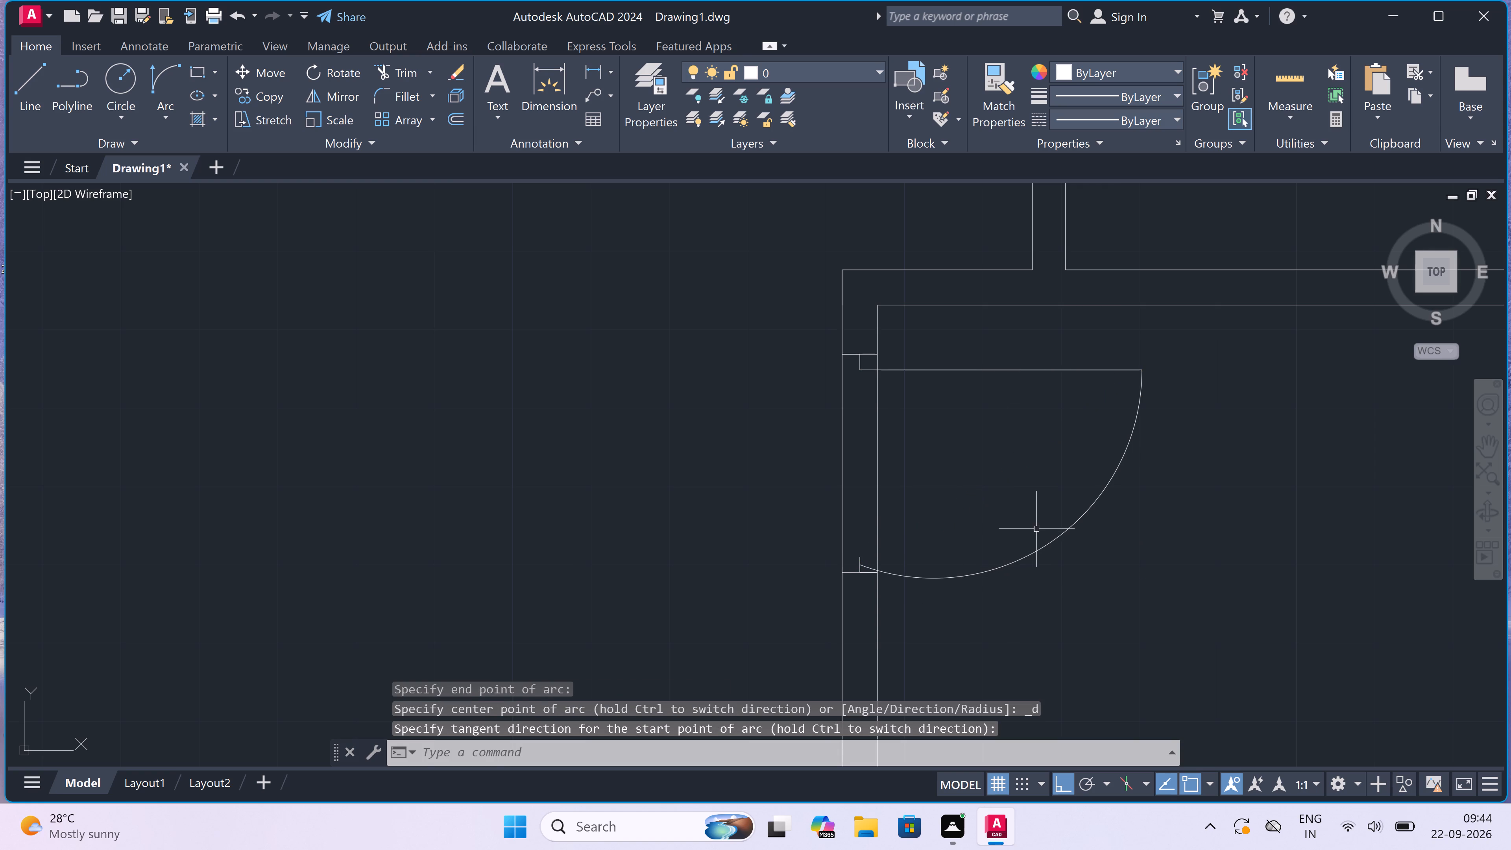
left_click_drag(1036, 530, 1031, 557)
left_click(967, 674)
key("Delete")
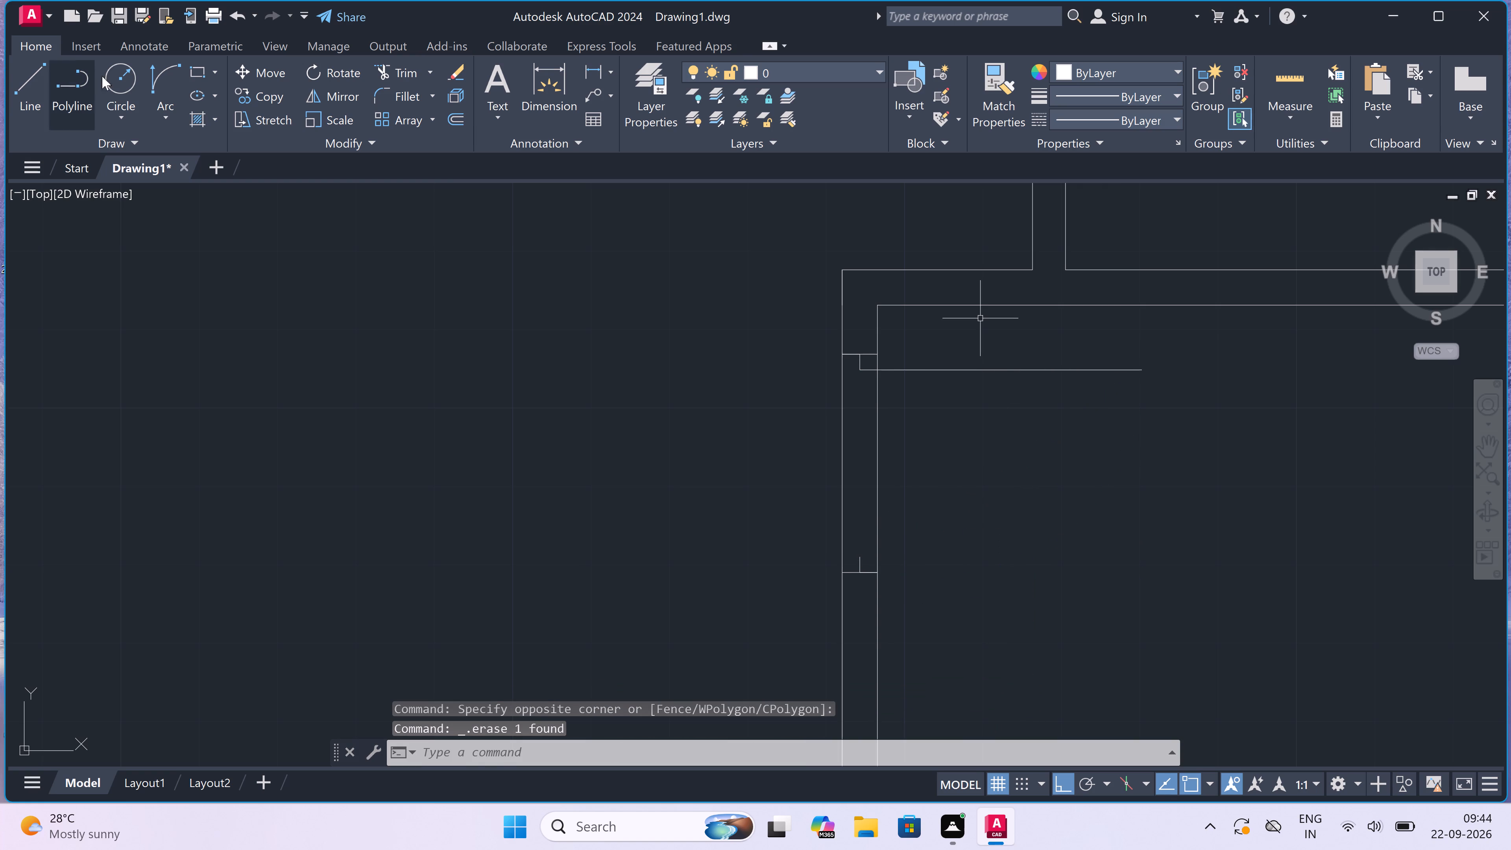
Draw the door swing arc from the leaf's free end to the top endpoint of the lower jamb's stop.
left_click(148, 75)
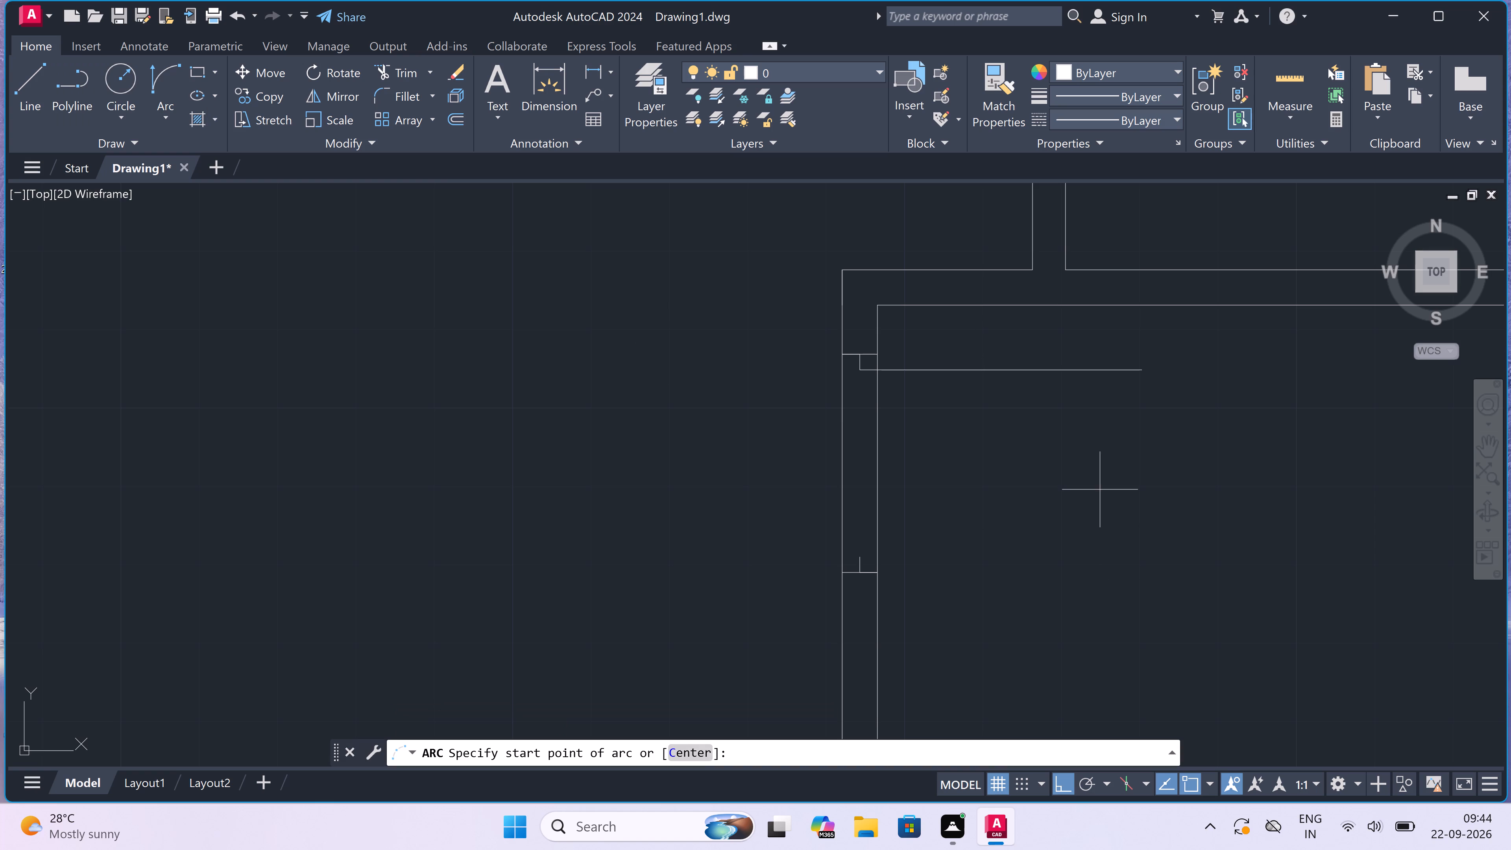
left_click_drag(1141, 372, 1116, 397)
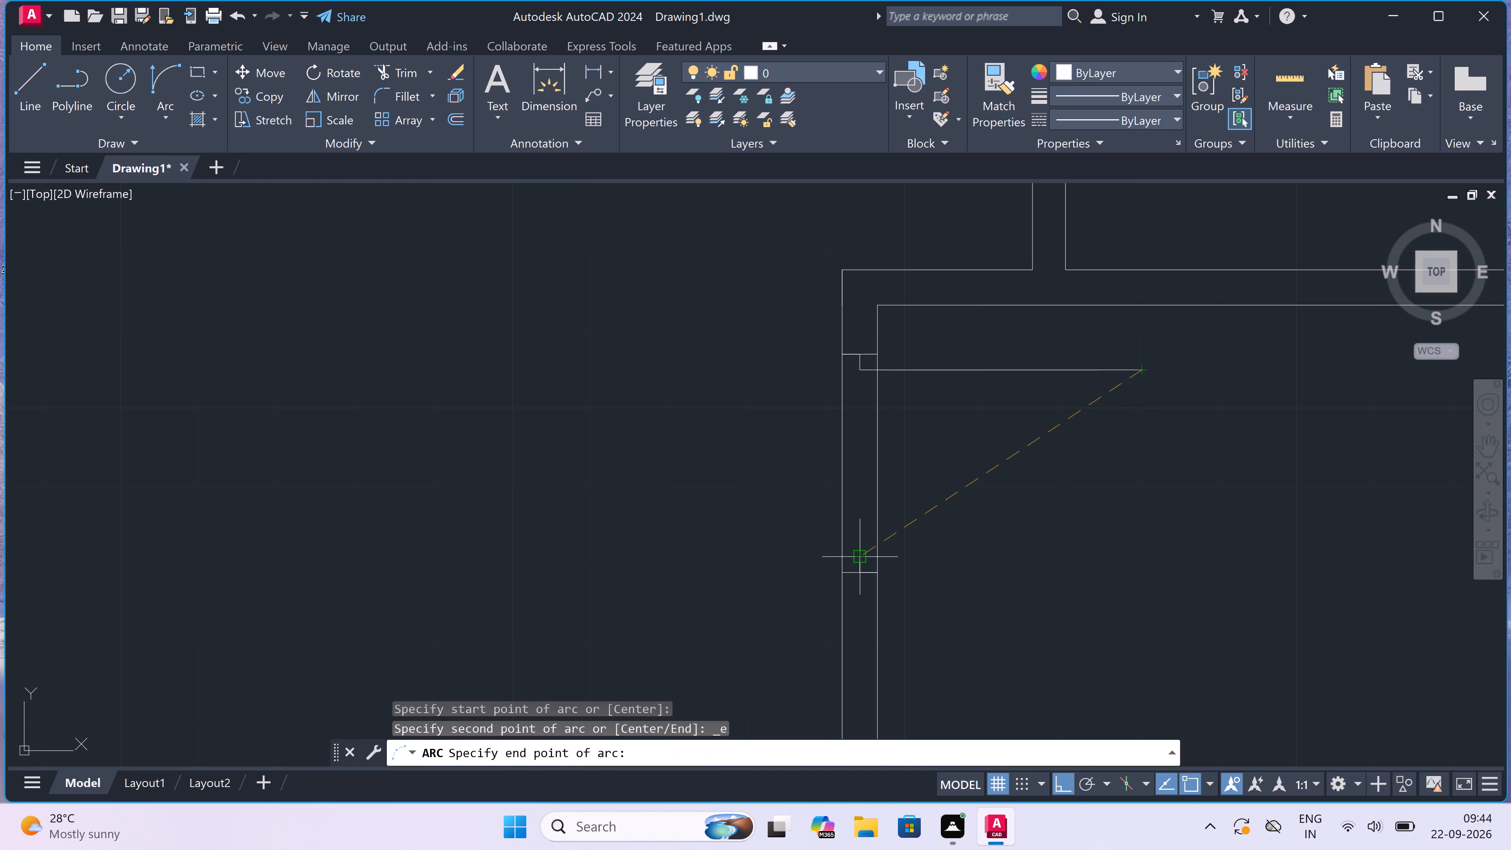
left_click(859, 556)
left_click(1032, 567)
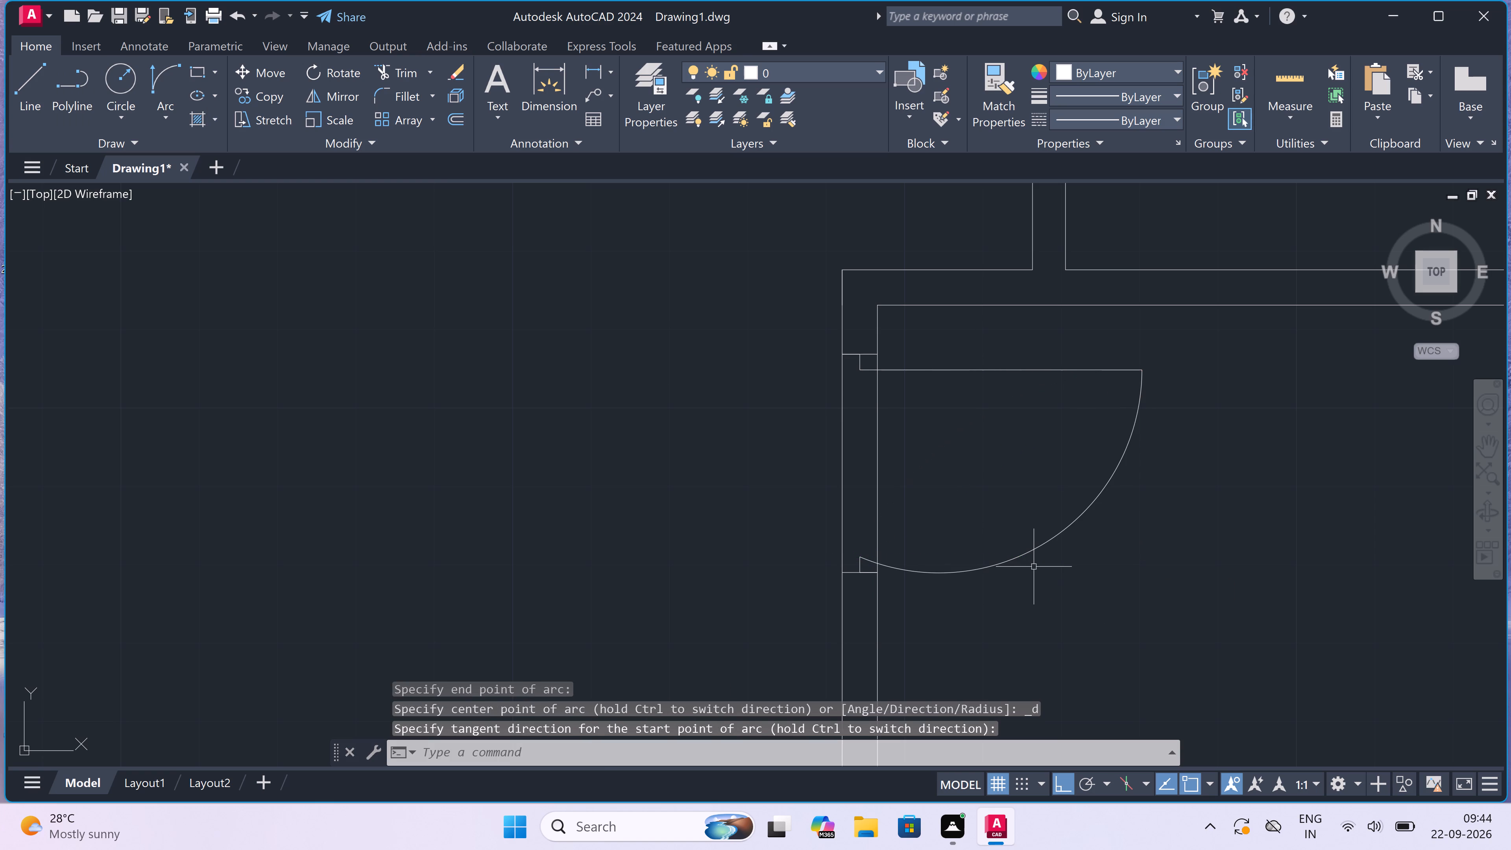
Trim both vertical partition lines between the two jambs to open the doorway.
type("tr")
key("space")
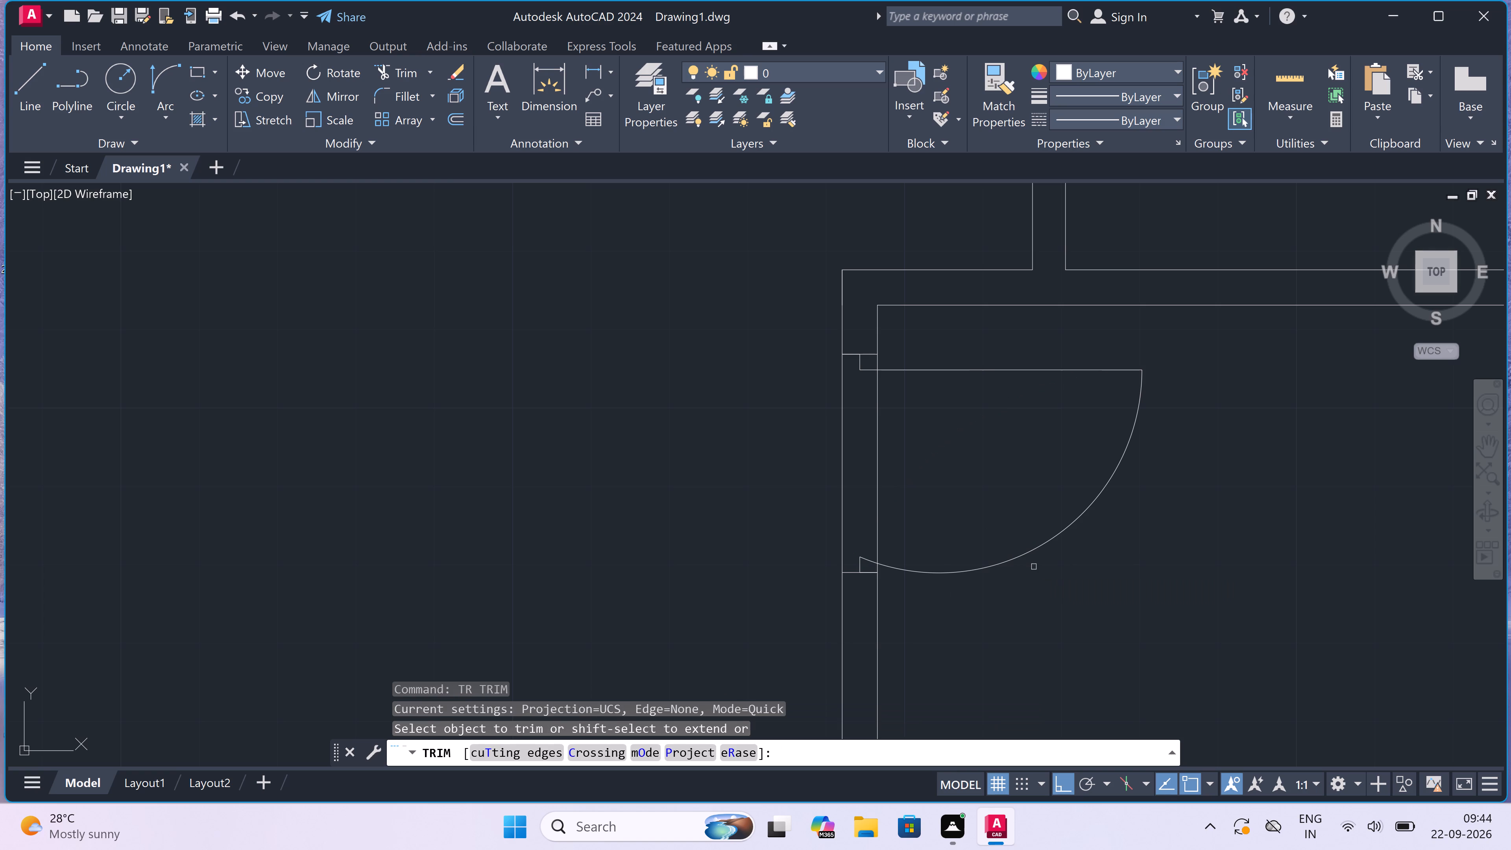
left_click_drag(944, 495, 937, 495)
left_click(731, 492)
Trim the overlap at the room's lower-left partition corner and remove the vertical partition lines below it.
scroll(755, 461, "down", 2)
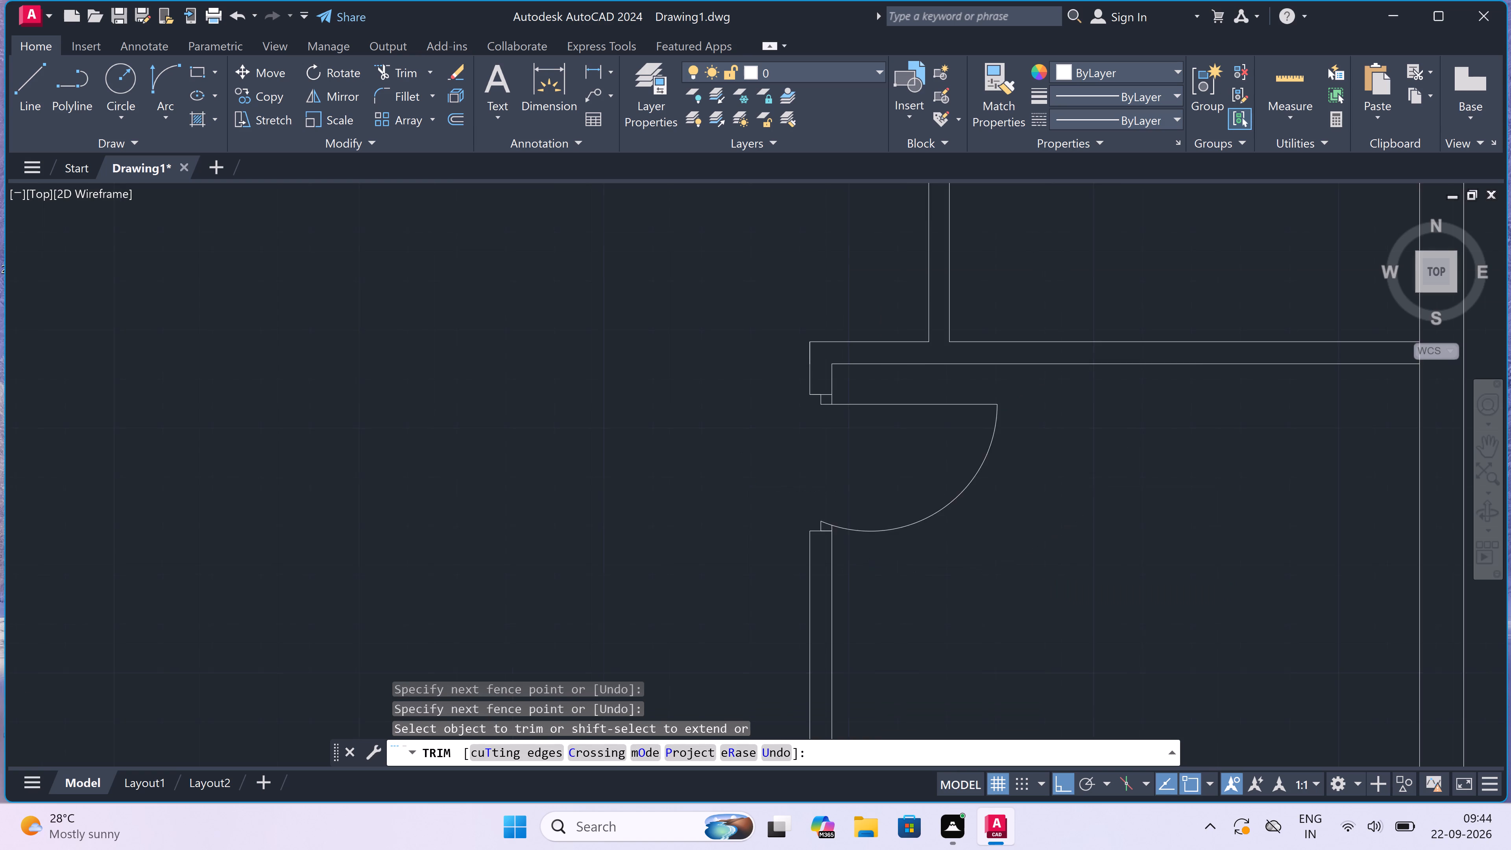
scroll(755, 461, "down", 2)
scroll(648, 525, "up", 1)
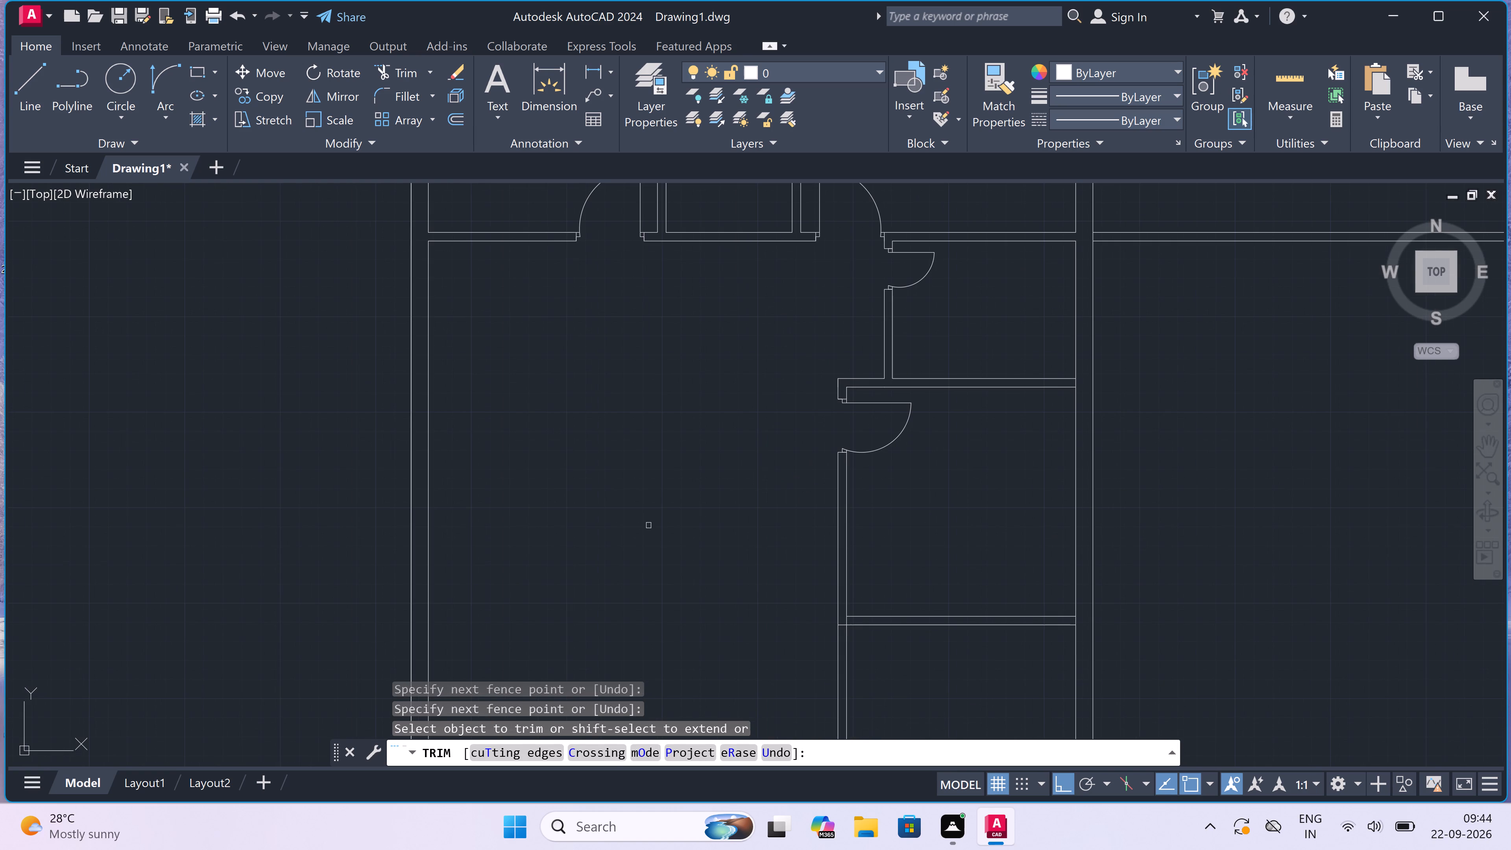
scroll(883, 648, "up", 2)
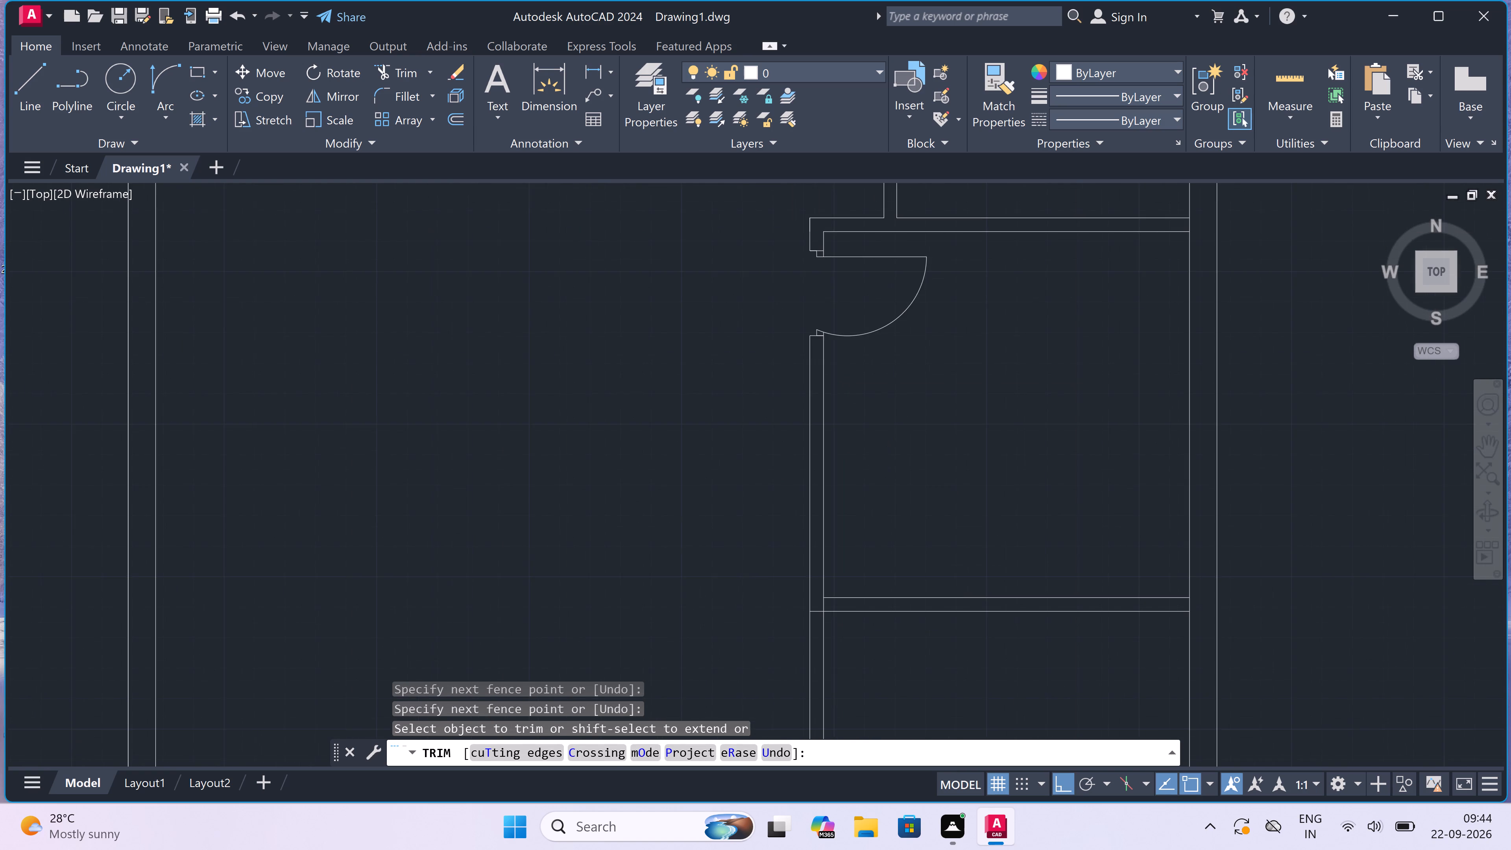
scroll(739, 549, "up", 1)
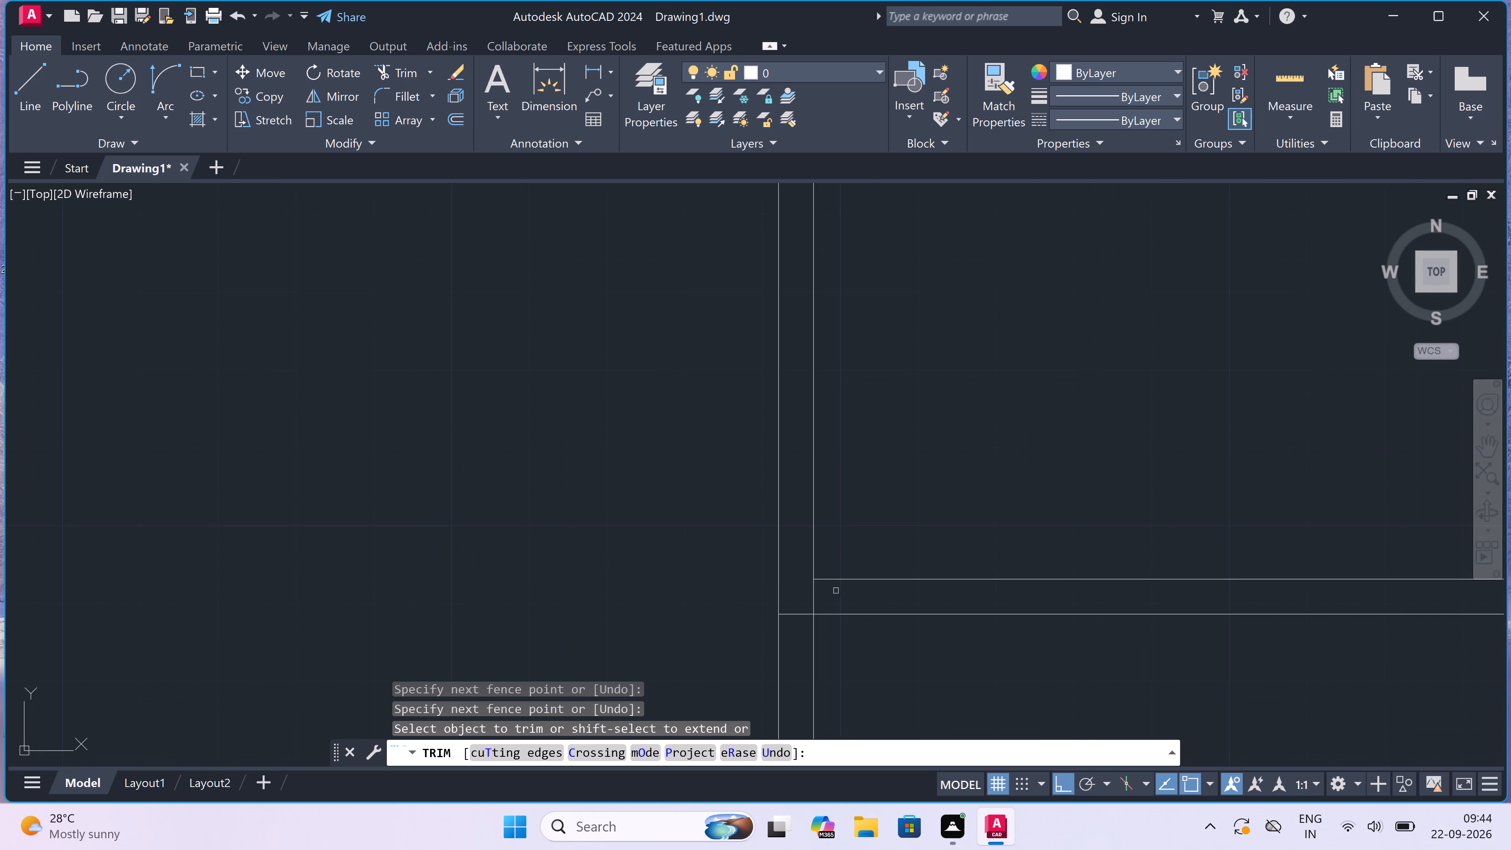
left_click(815, 591)
scroll(815, 590, "down", 2)
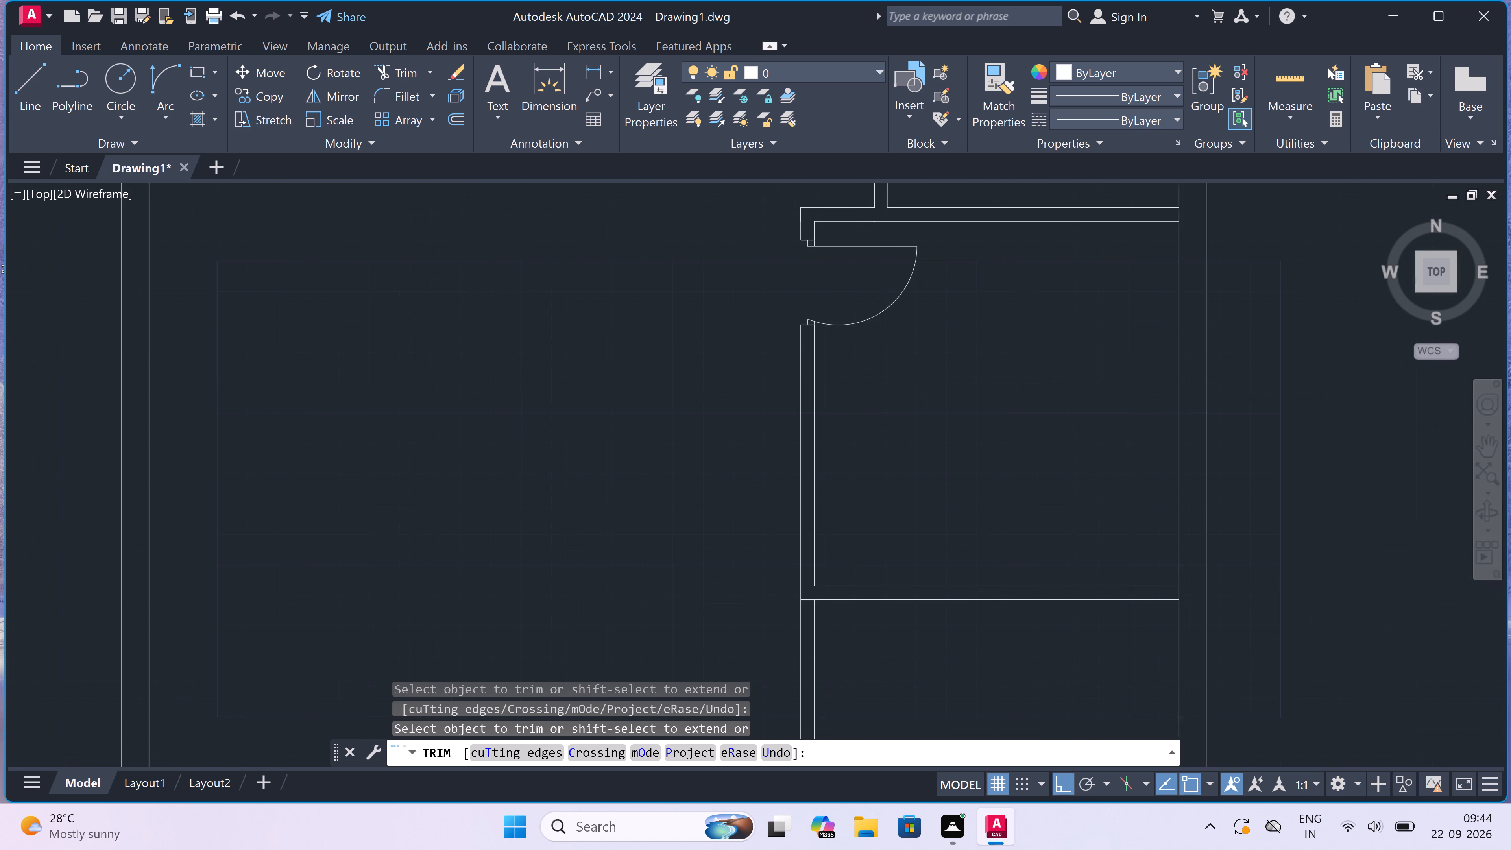
left_click_drag(829, 671, 825, 670)
left_click(716, 639)
scroll(717, 588, "down", 2)
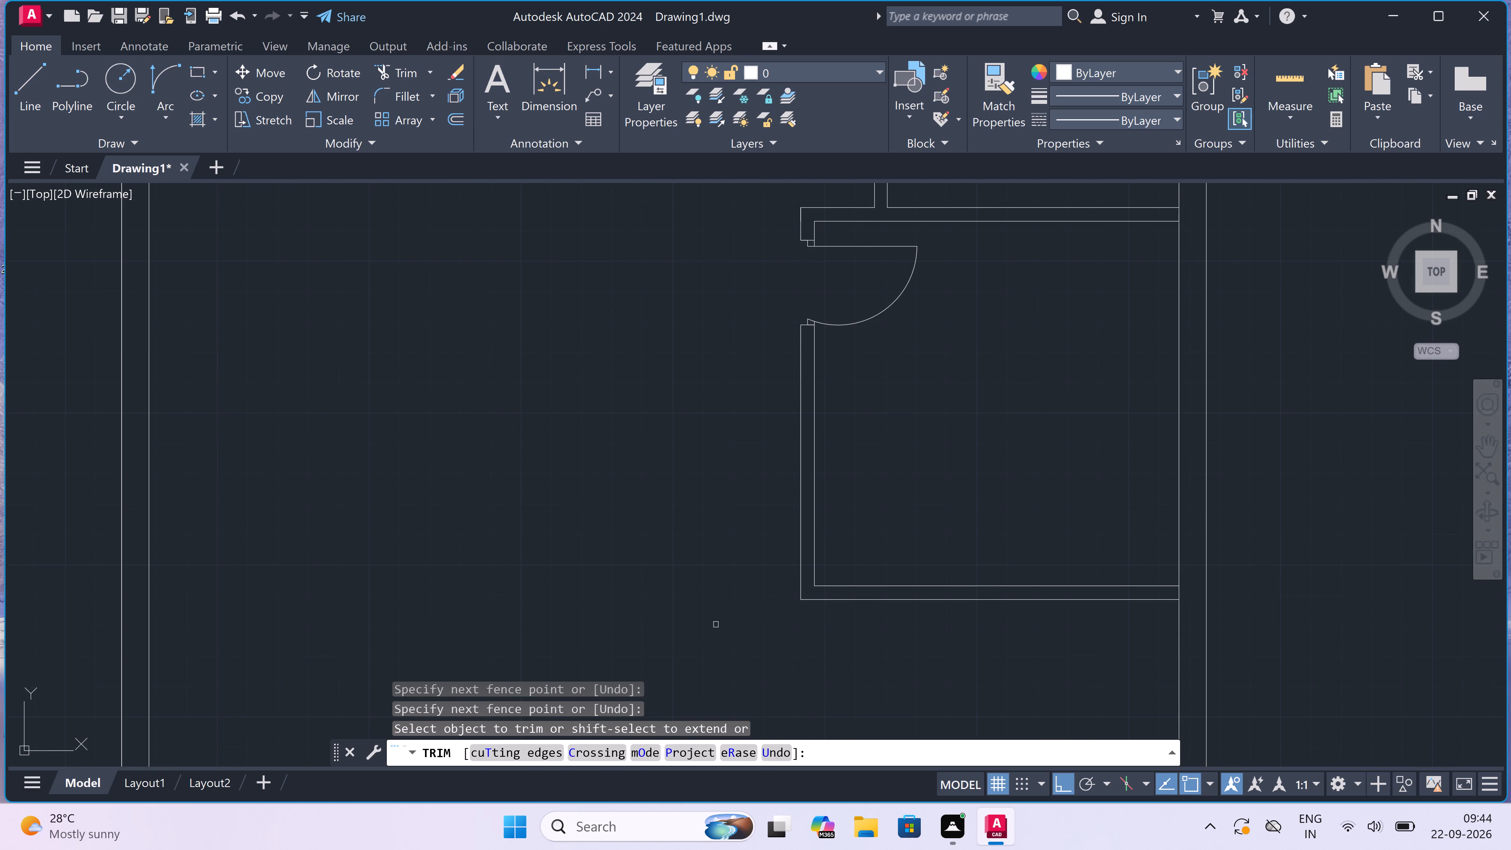
scroll(717, 588, "down", 5)
scroll(706, 635, "up", 4)
scroll(736, 562, "up", 1)
key("Escape")
Offset the lower line of the room's bottom partition 11' downward.
type("o")
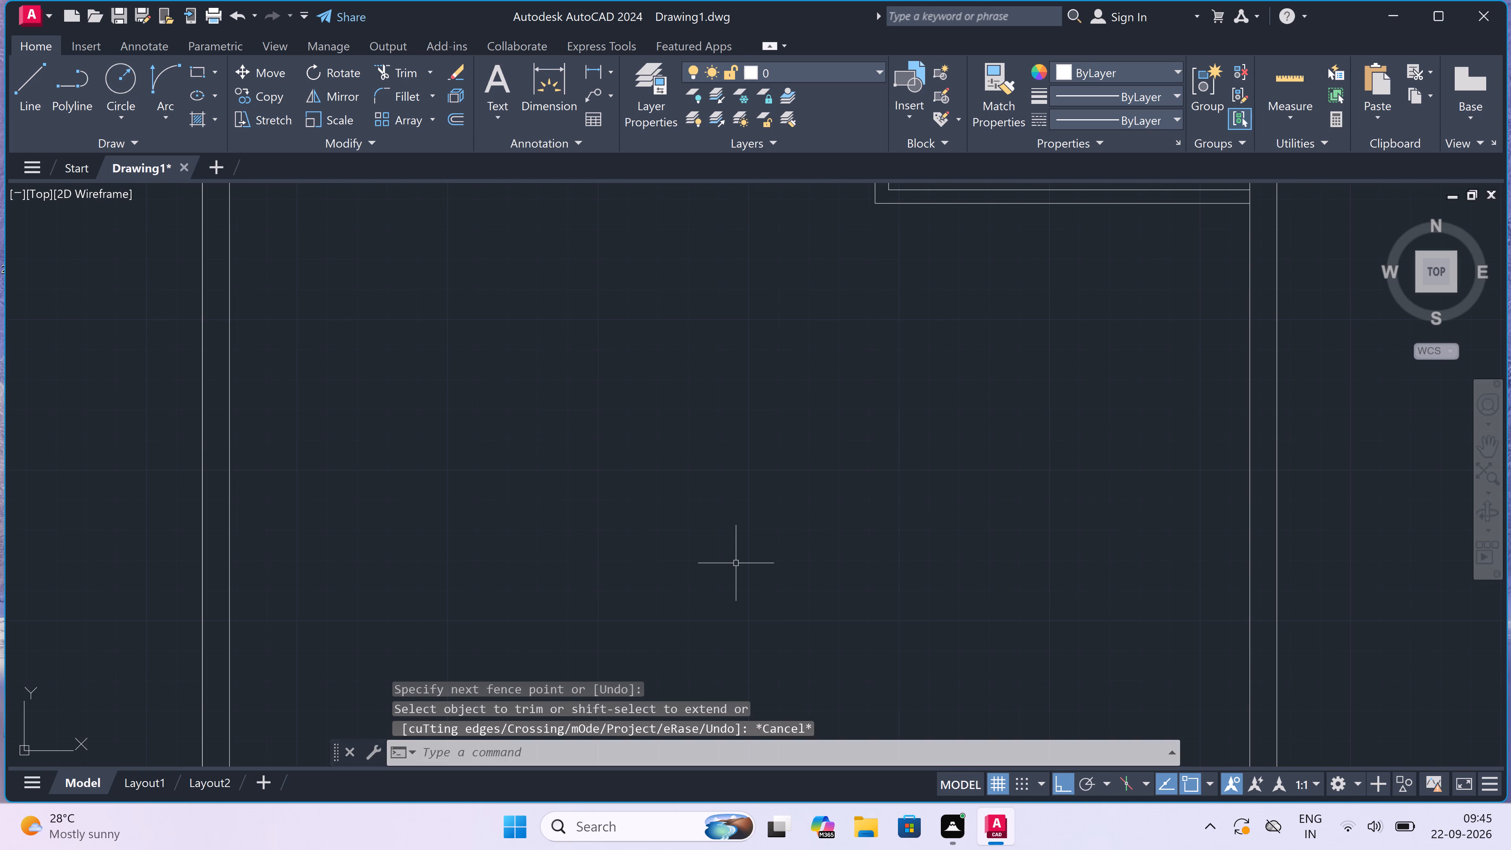
key("space")
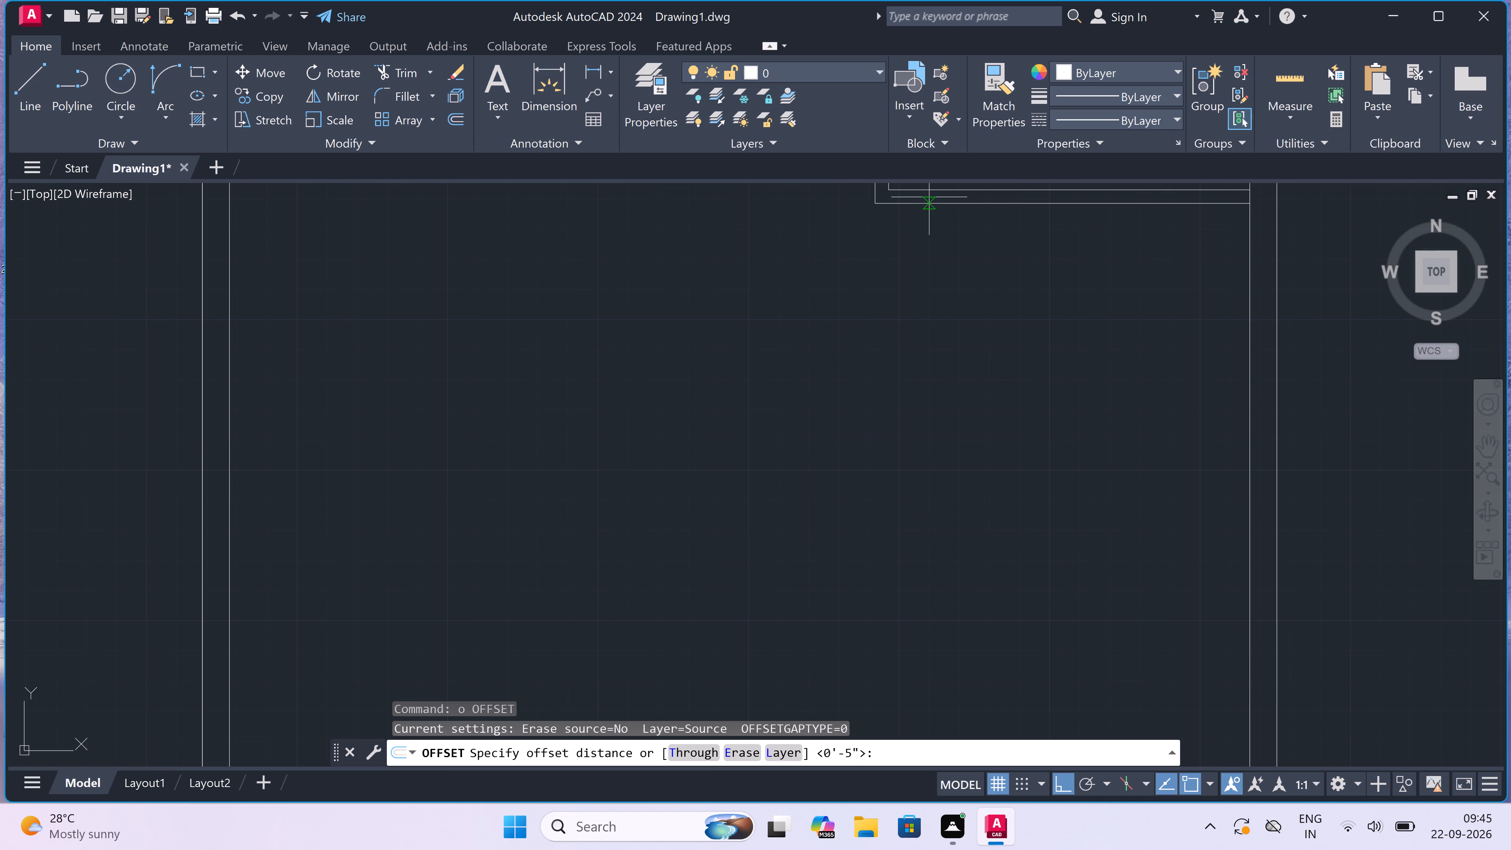
left_click_drag(926, 202, 924, 206)
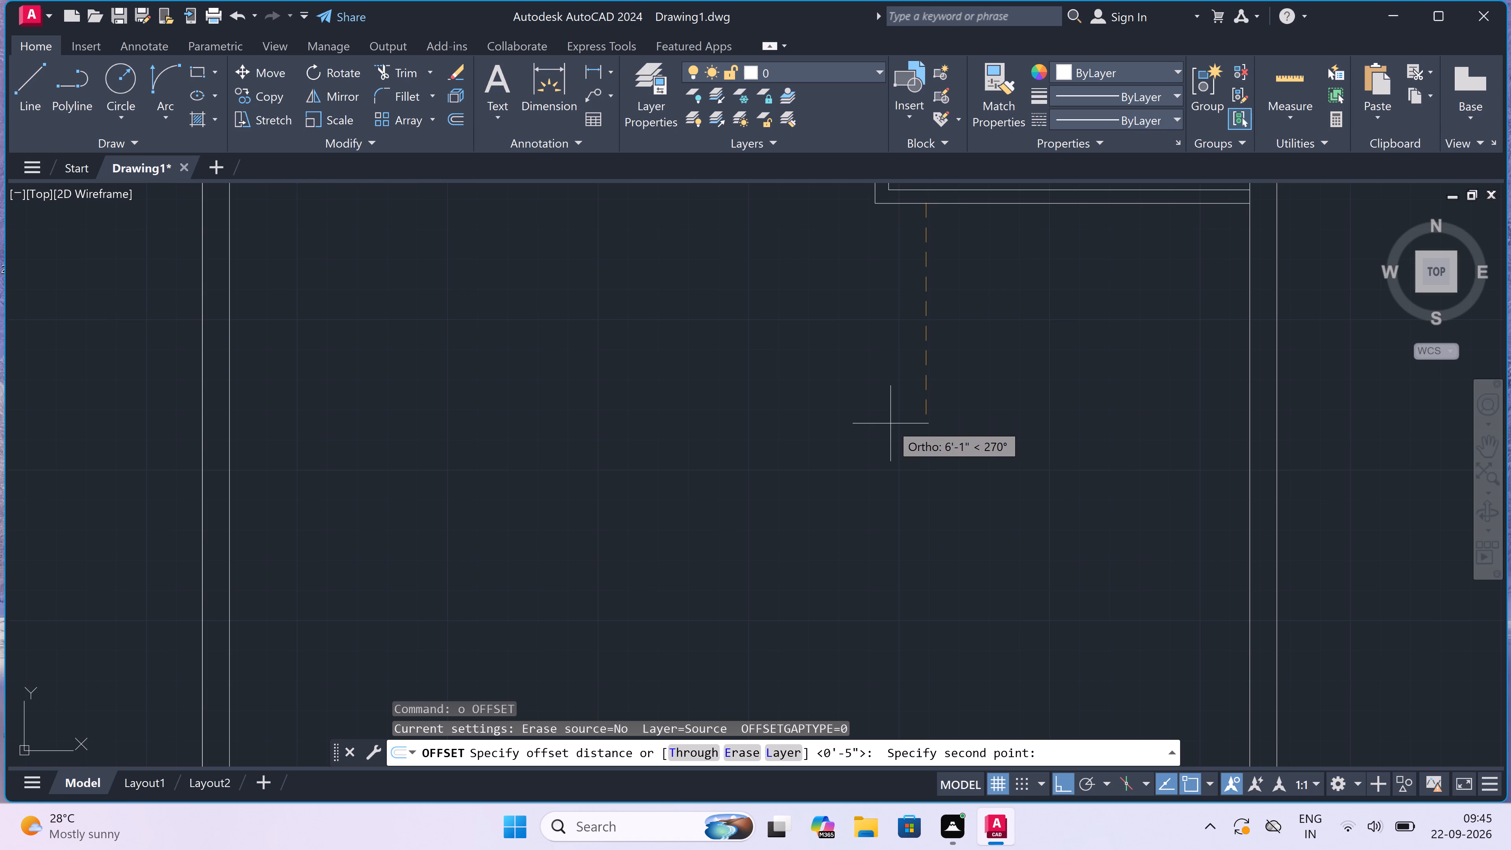
type("11'")
key("space")
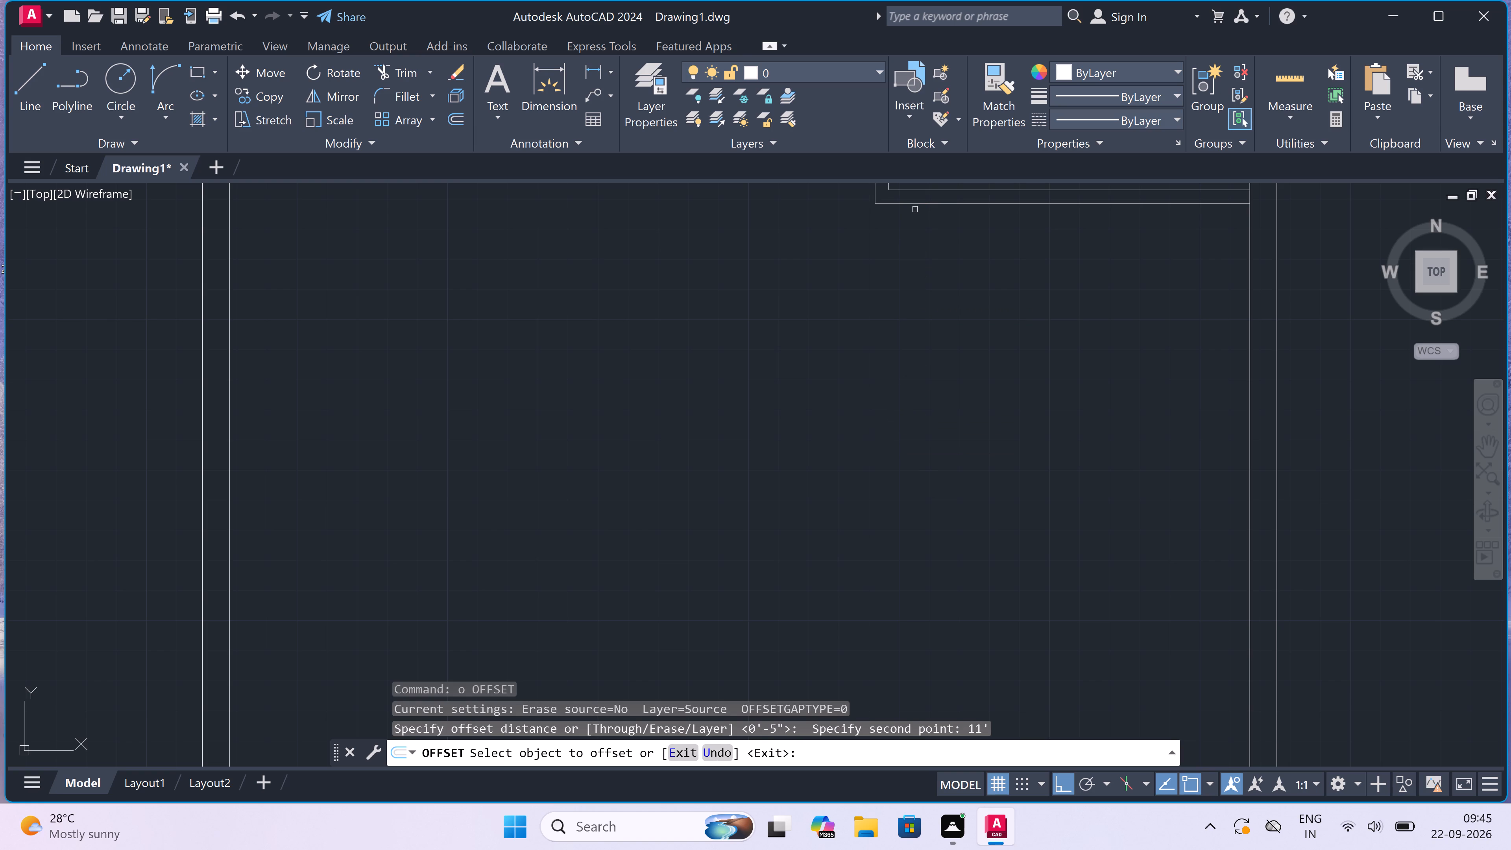
left_click_drag(916, 205, 916, 208)
left_click(912, 326)
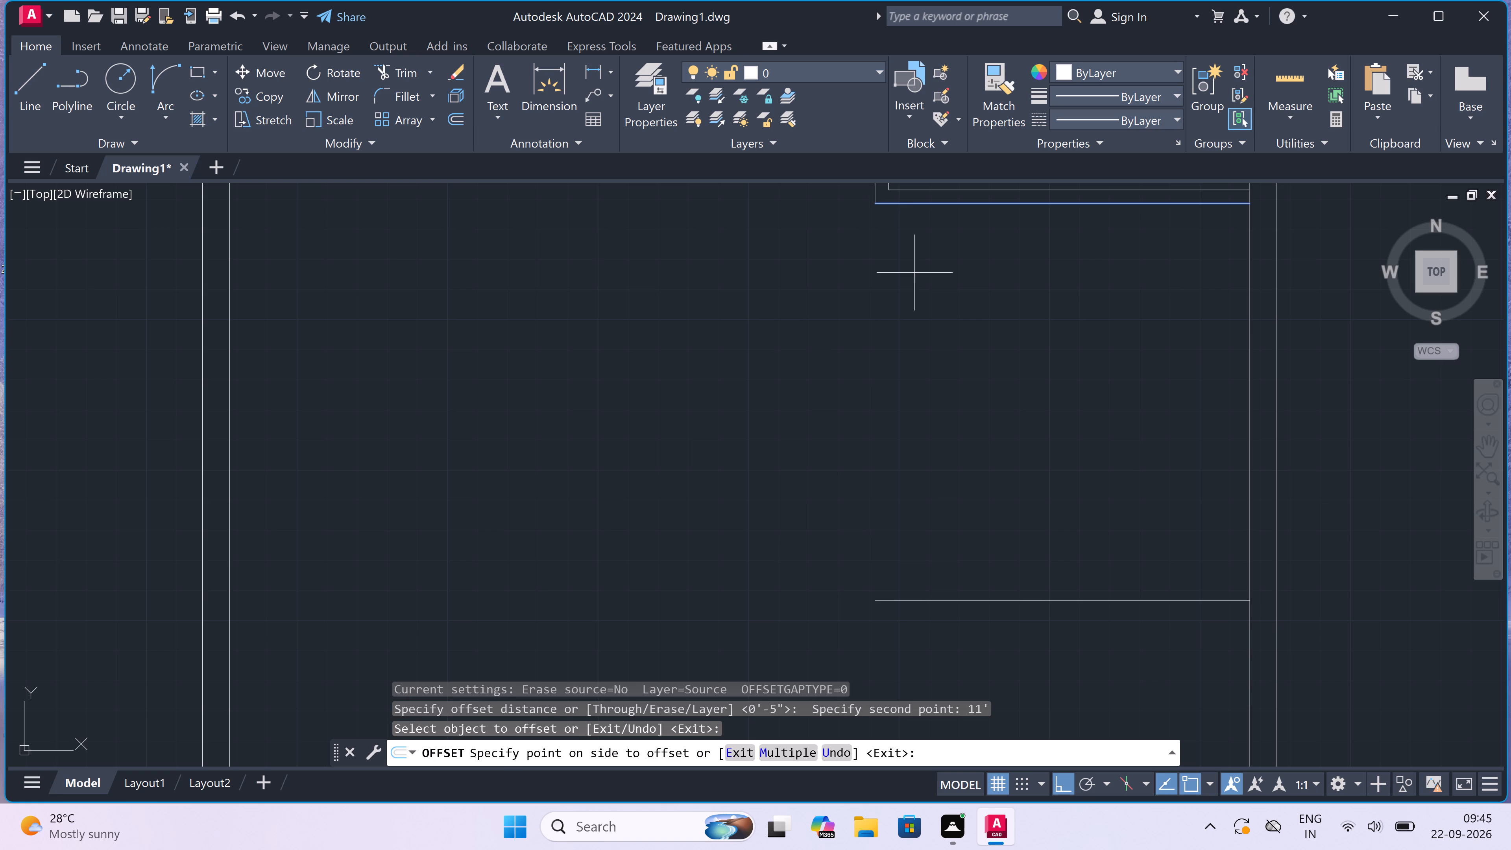
key("Escape")
Offset the new horizontal line 9" downward to form the bottom outer wall.
key("space")
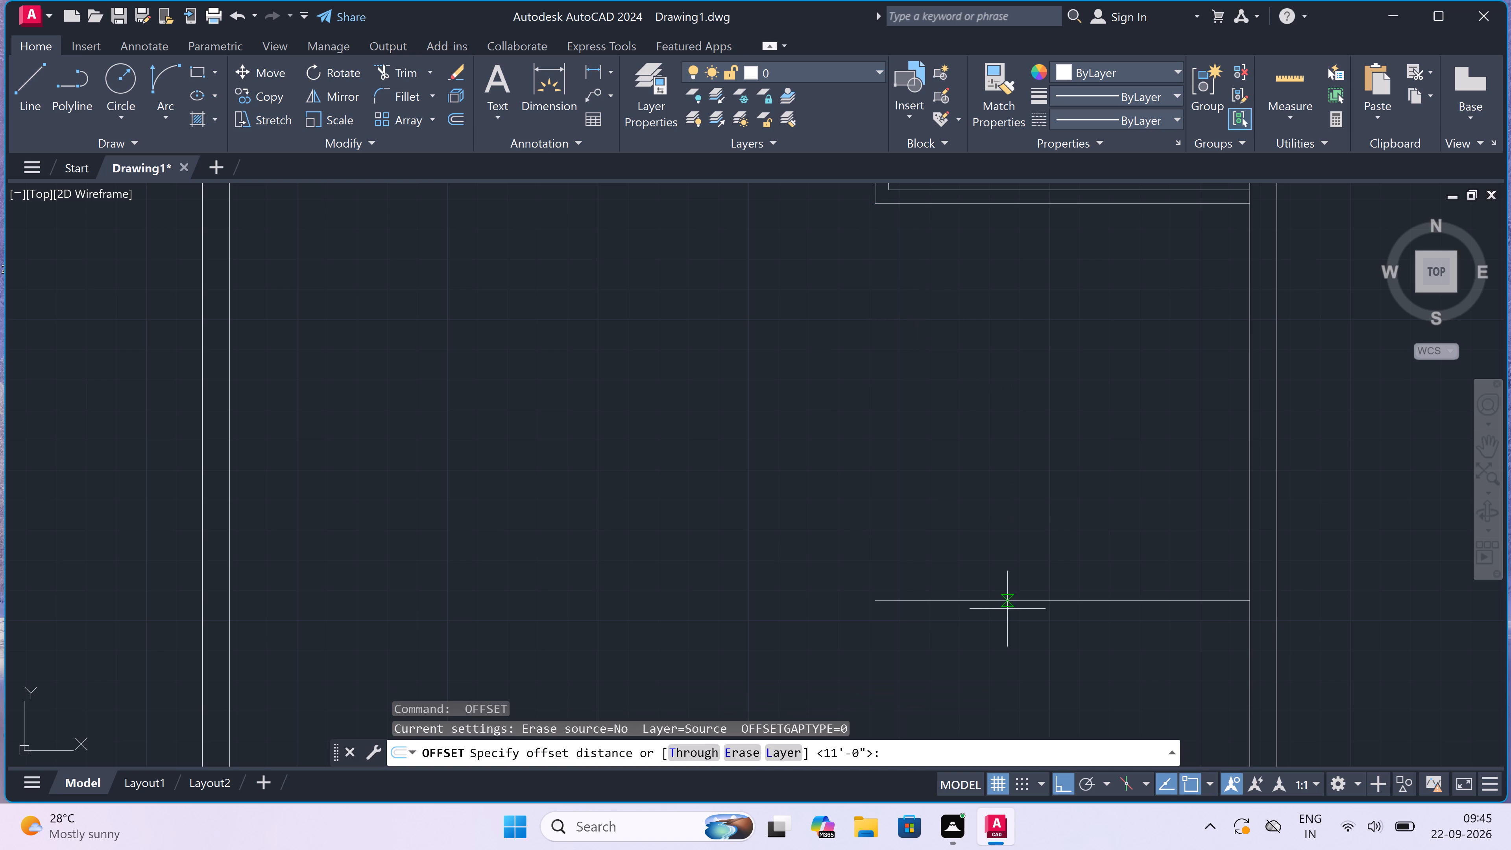
left_click_drag(1003, 600, 1003, 604)
key("9")
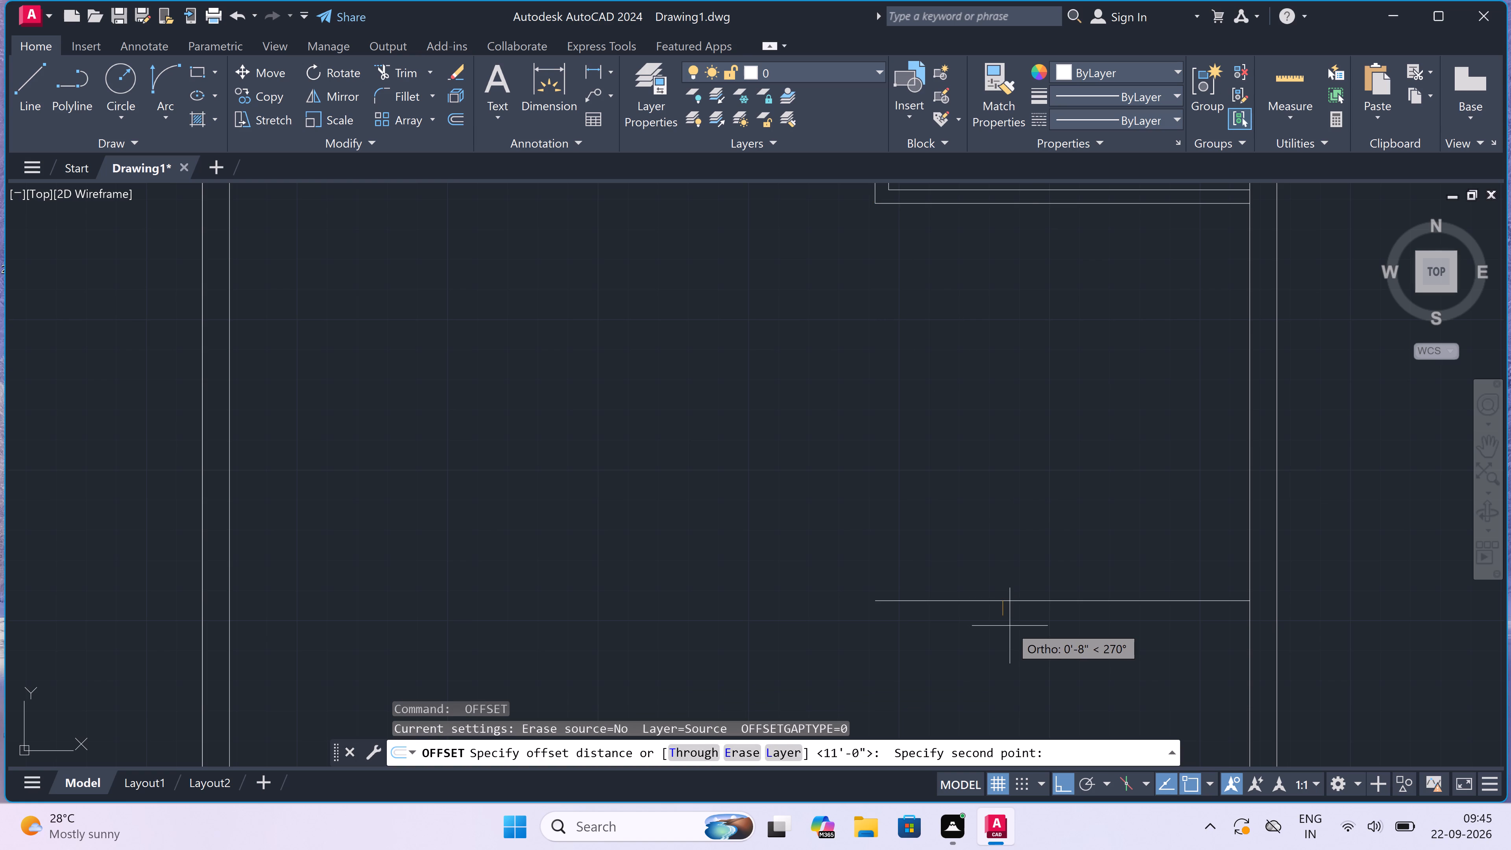
type("\"")
key("space")
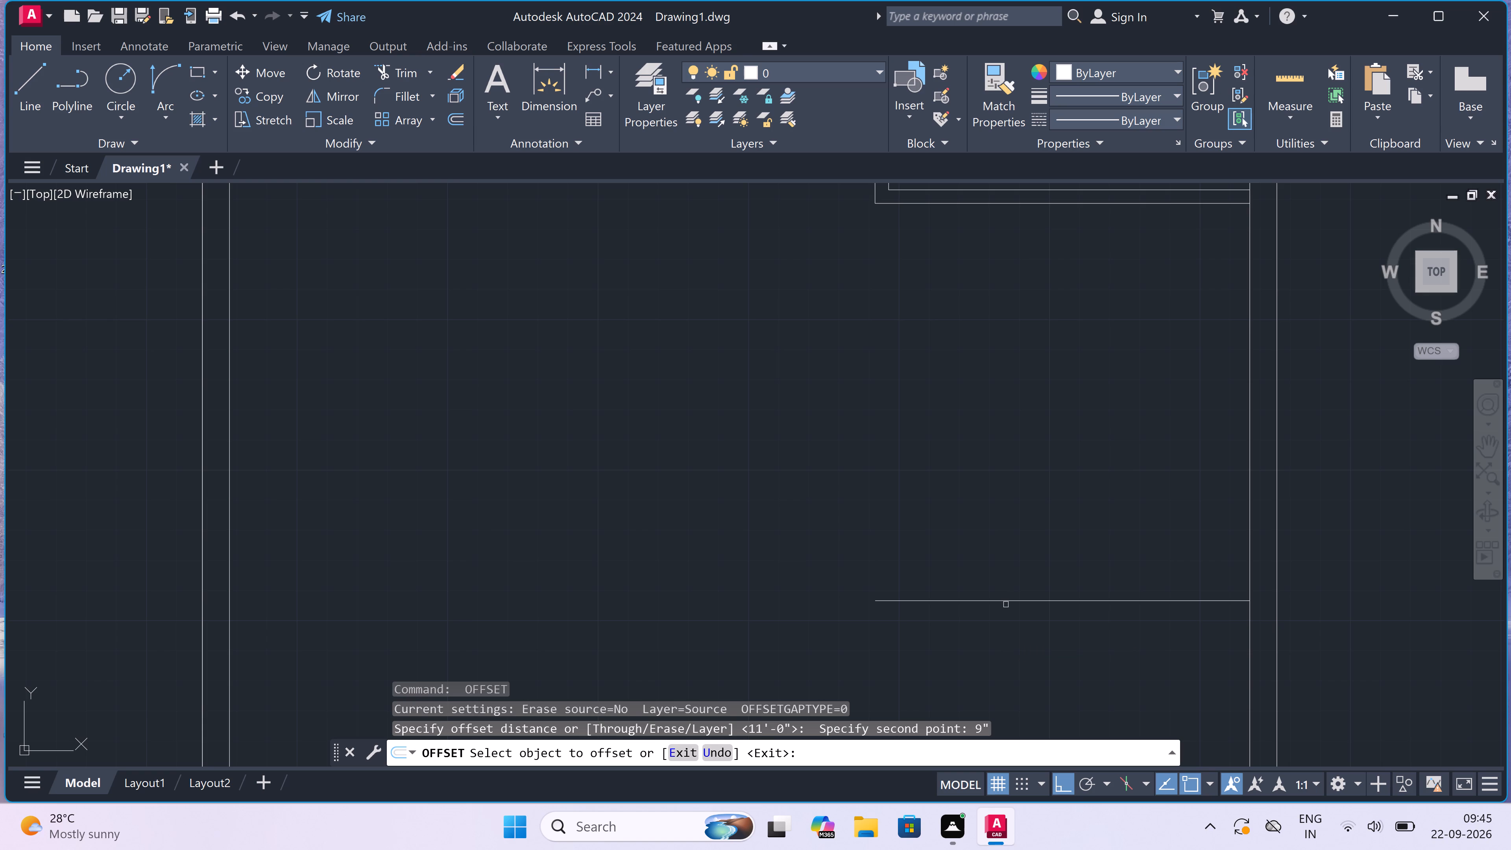
left_click_drag(1005, 601, 1005, 605)
left_click(1004, 625)
scroll(1004, 625, "down", 2)
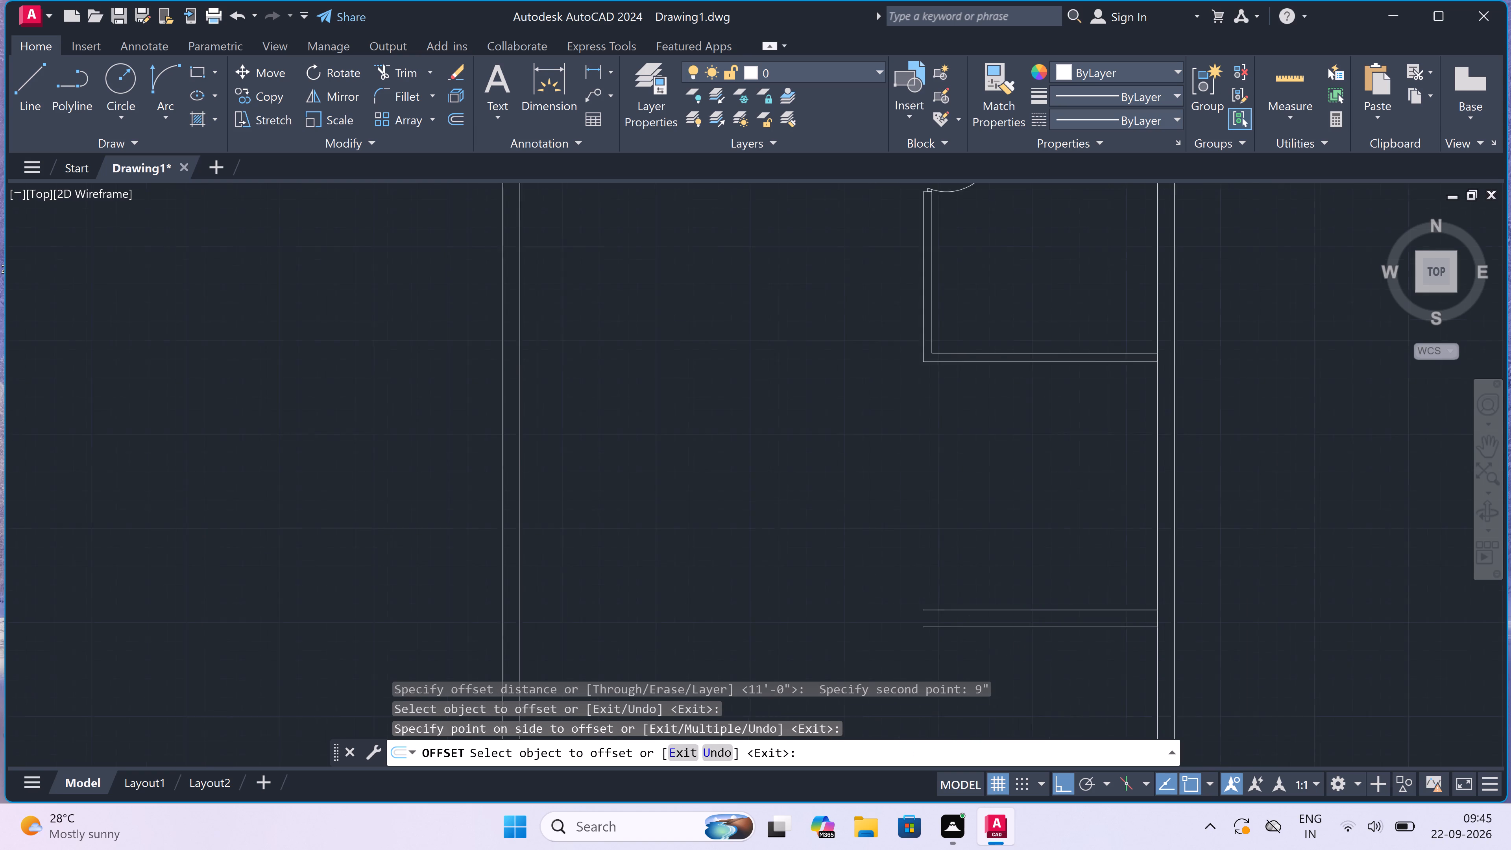
scroll(999, 662, "up", 2)
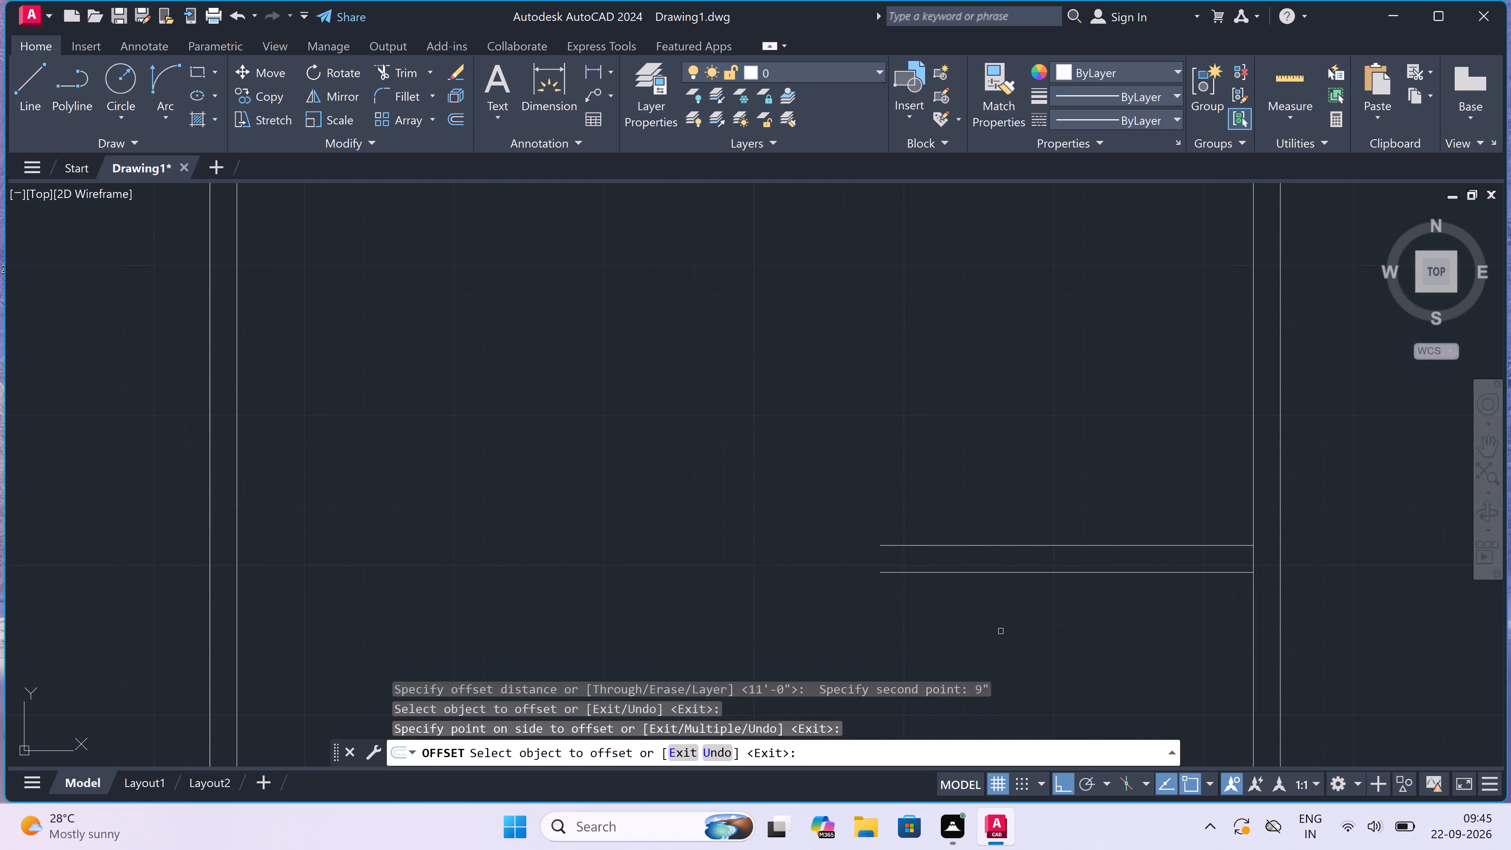
key("Escape")
Extend both bottom wall lines to the left wall's inner face, and the lower line to the outer faces of both side walls.
type("ex")
key("space")
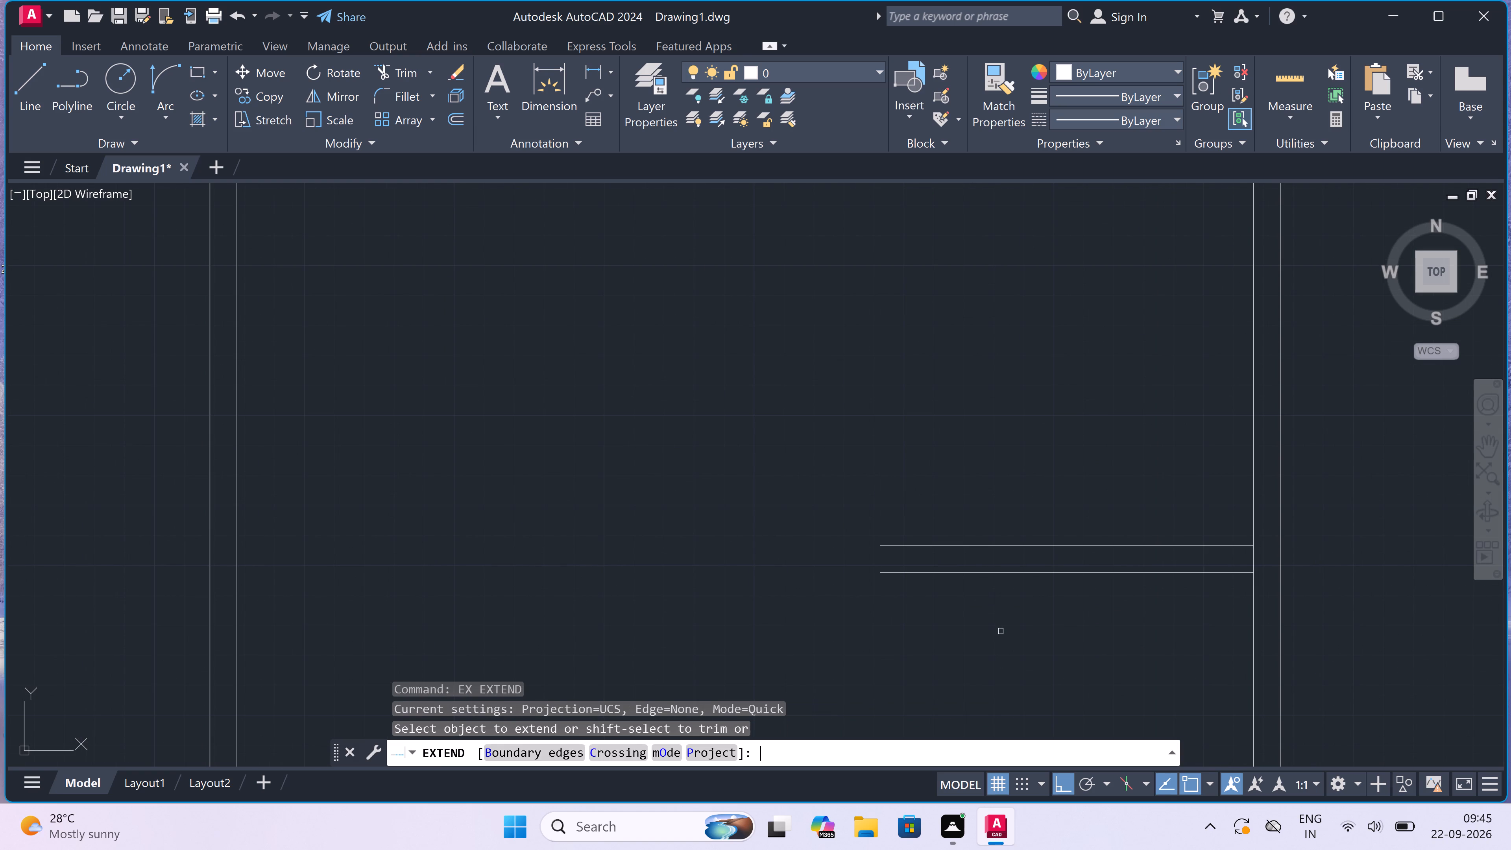
left_click(977, 521)
left_click(925, 663)
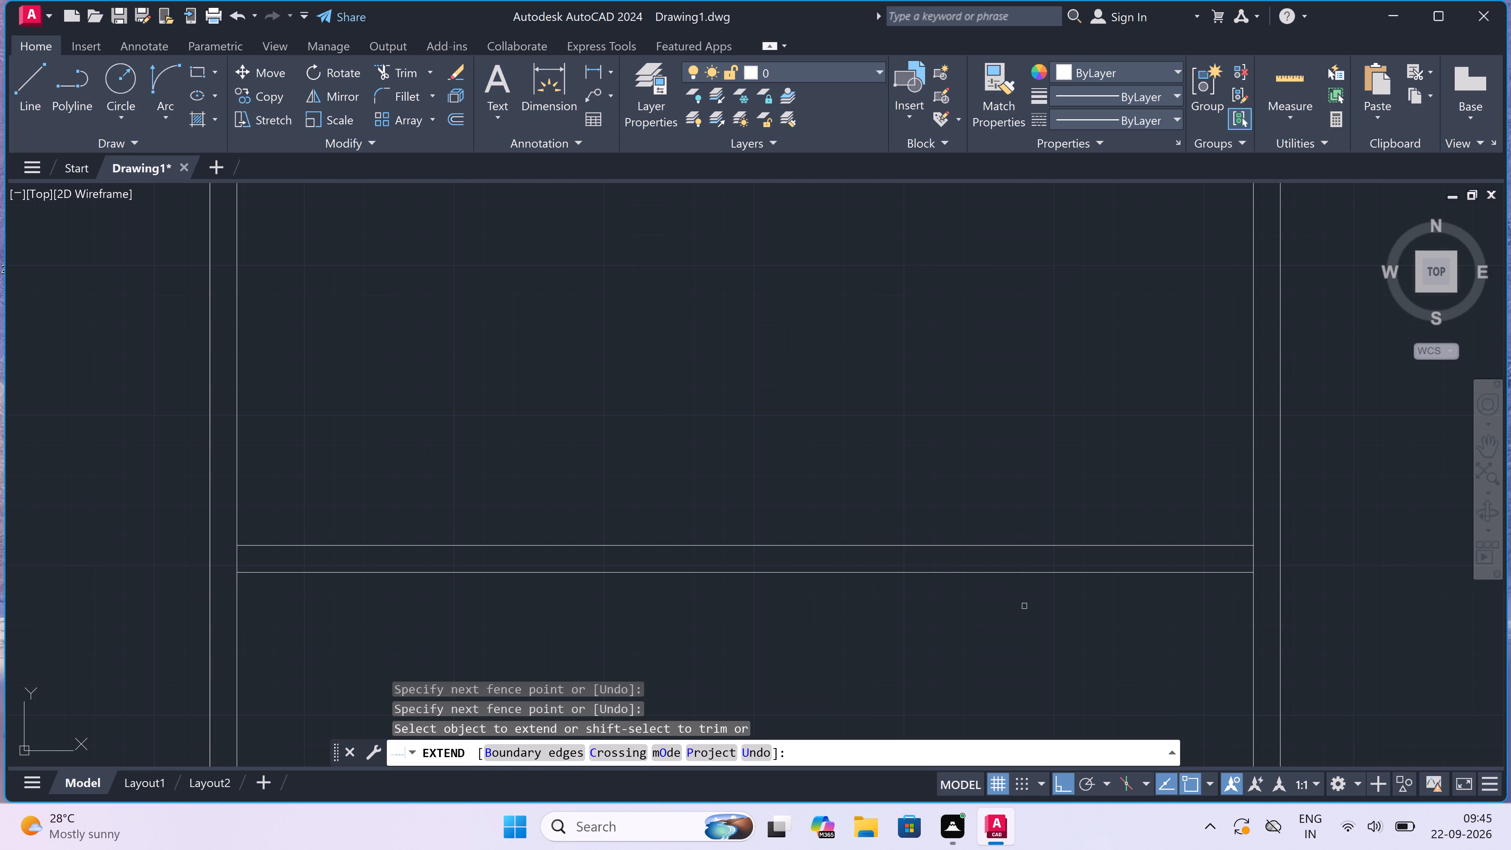
left_click(1037, 573)
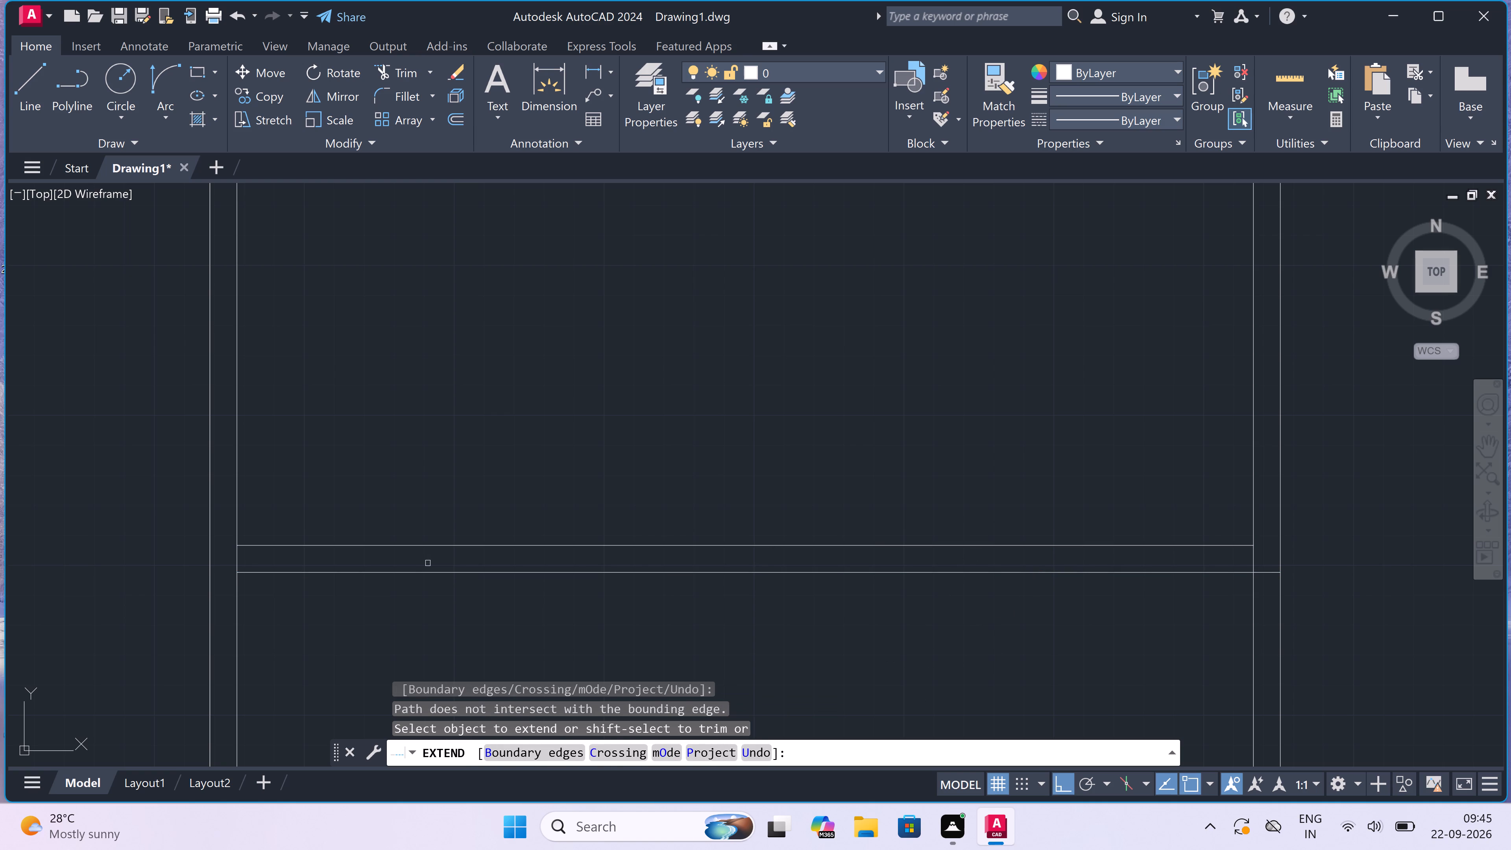
left_click(387, 571)
scroll(413, 523, "down", 3)
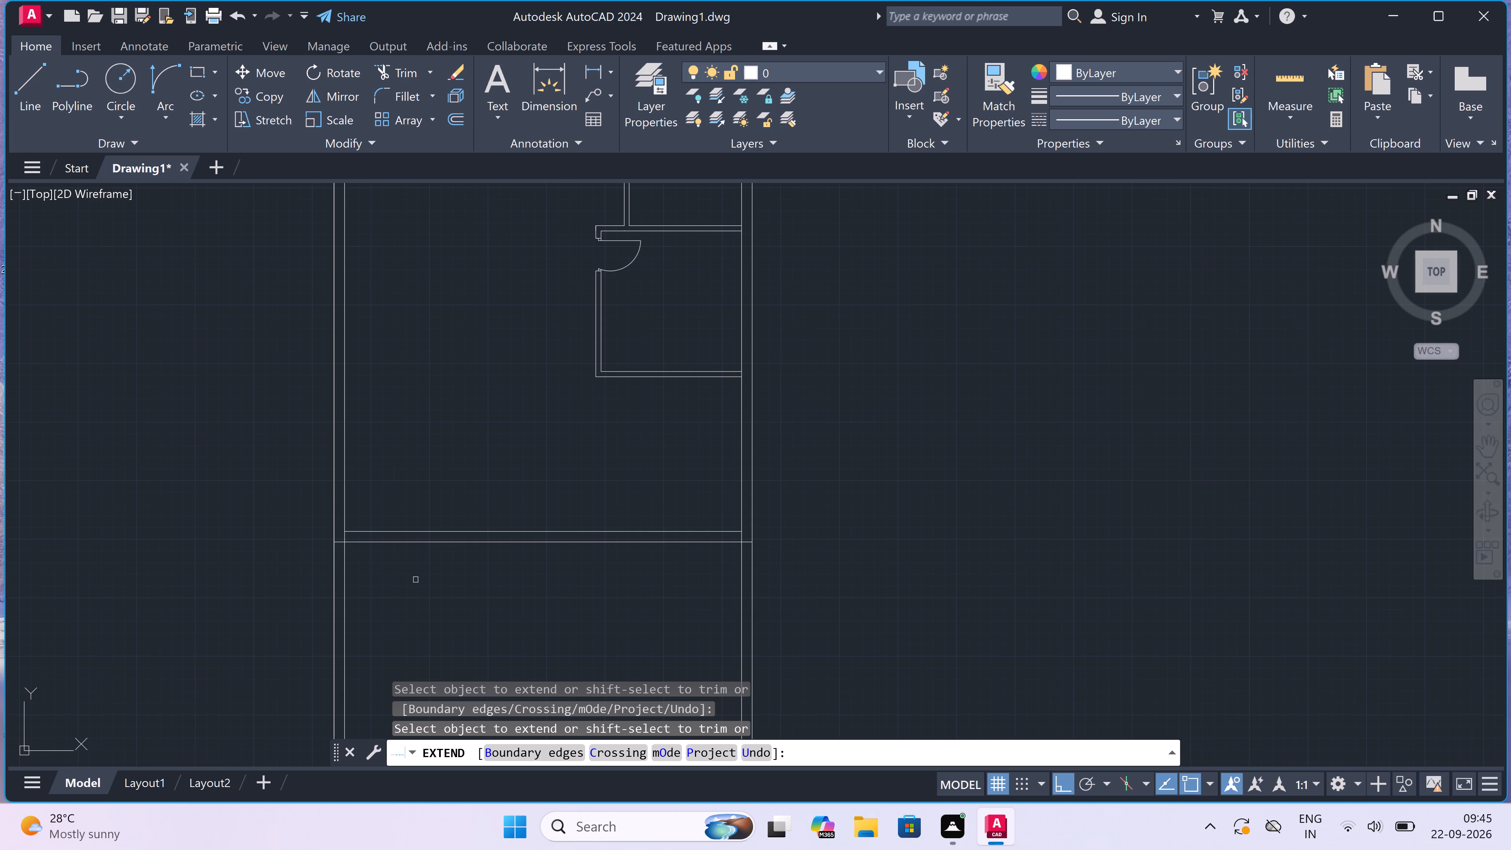
key("Escape")
Trim the side wall lines below the new bottom wall and remove the inner-face overlaps at both bottom corners.
type("tr")
key("space")
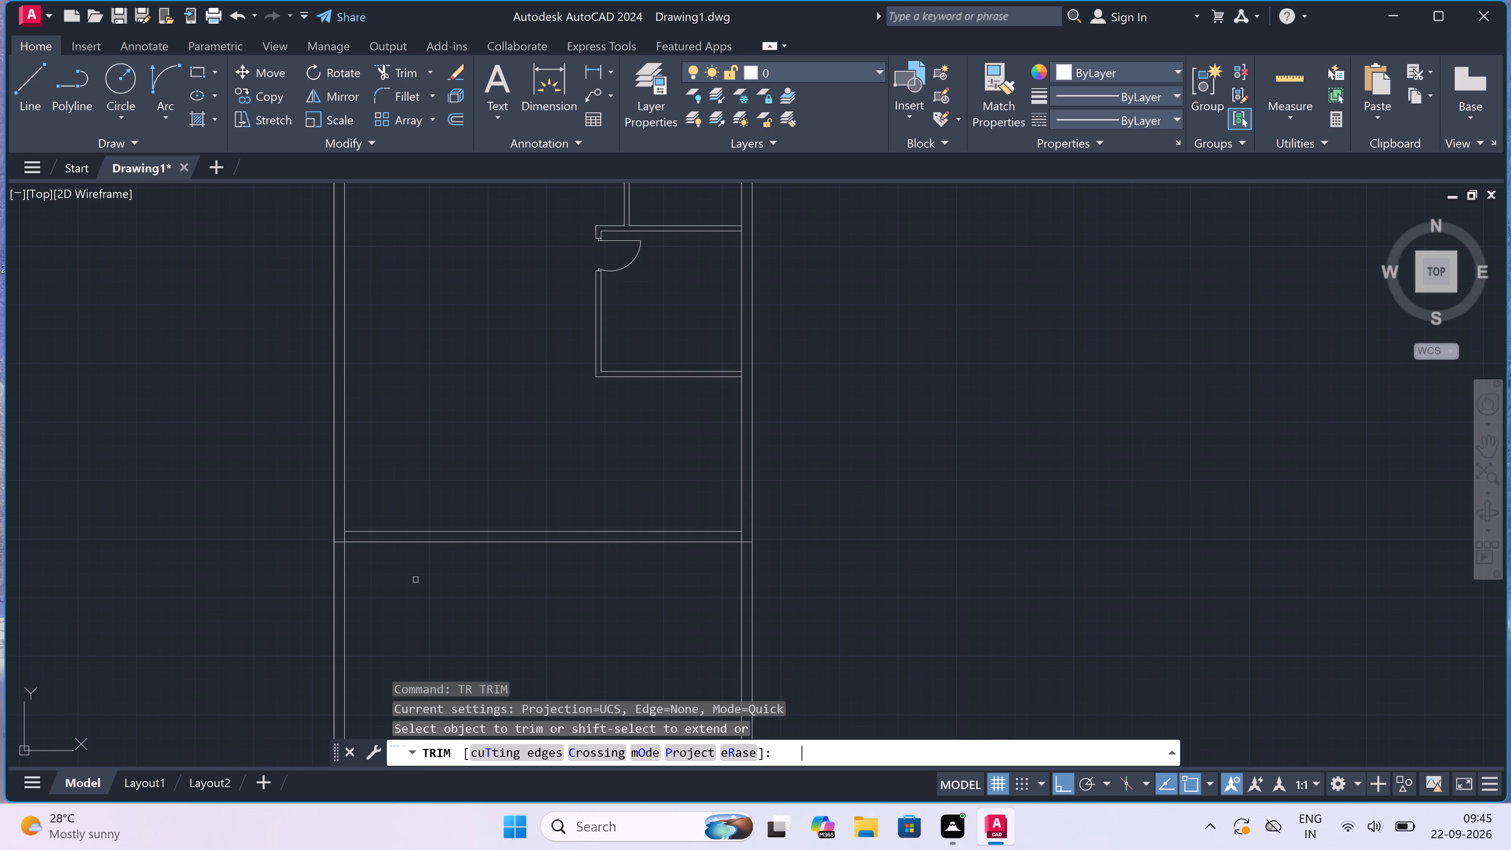
left_click(128, 577)
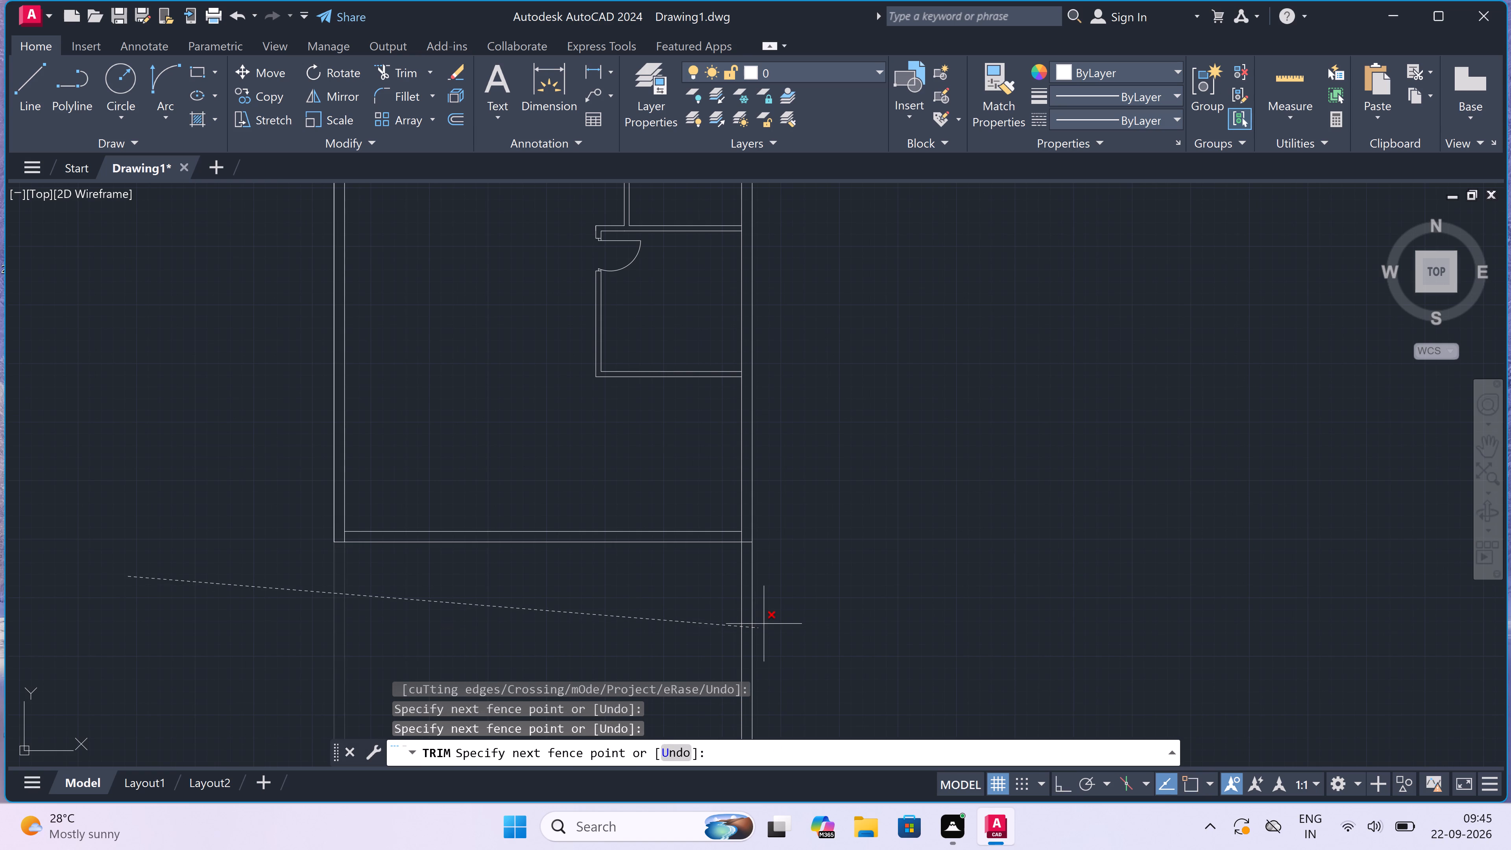
left_click(778, 602)
scroll(744, 553, "up", 4)
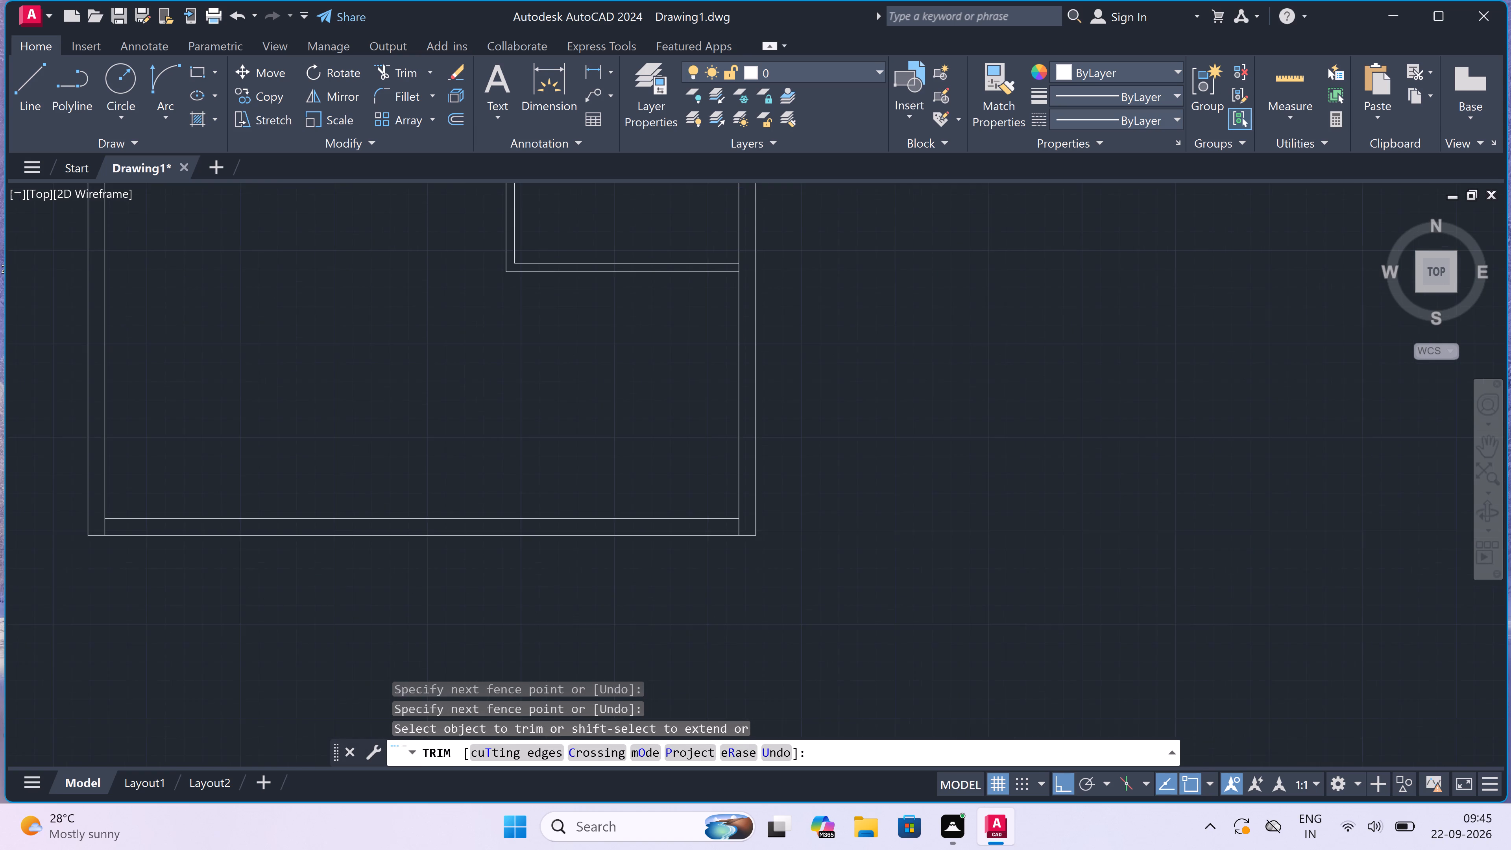
left_click(702, 446)
left_click(734, 444)
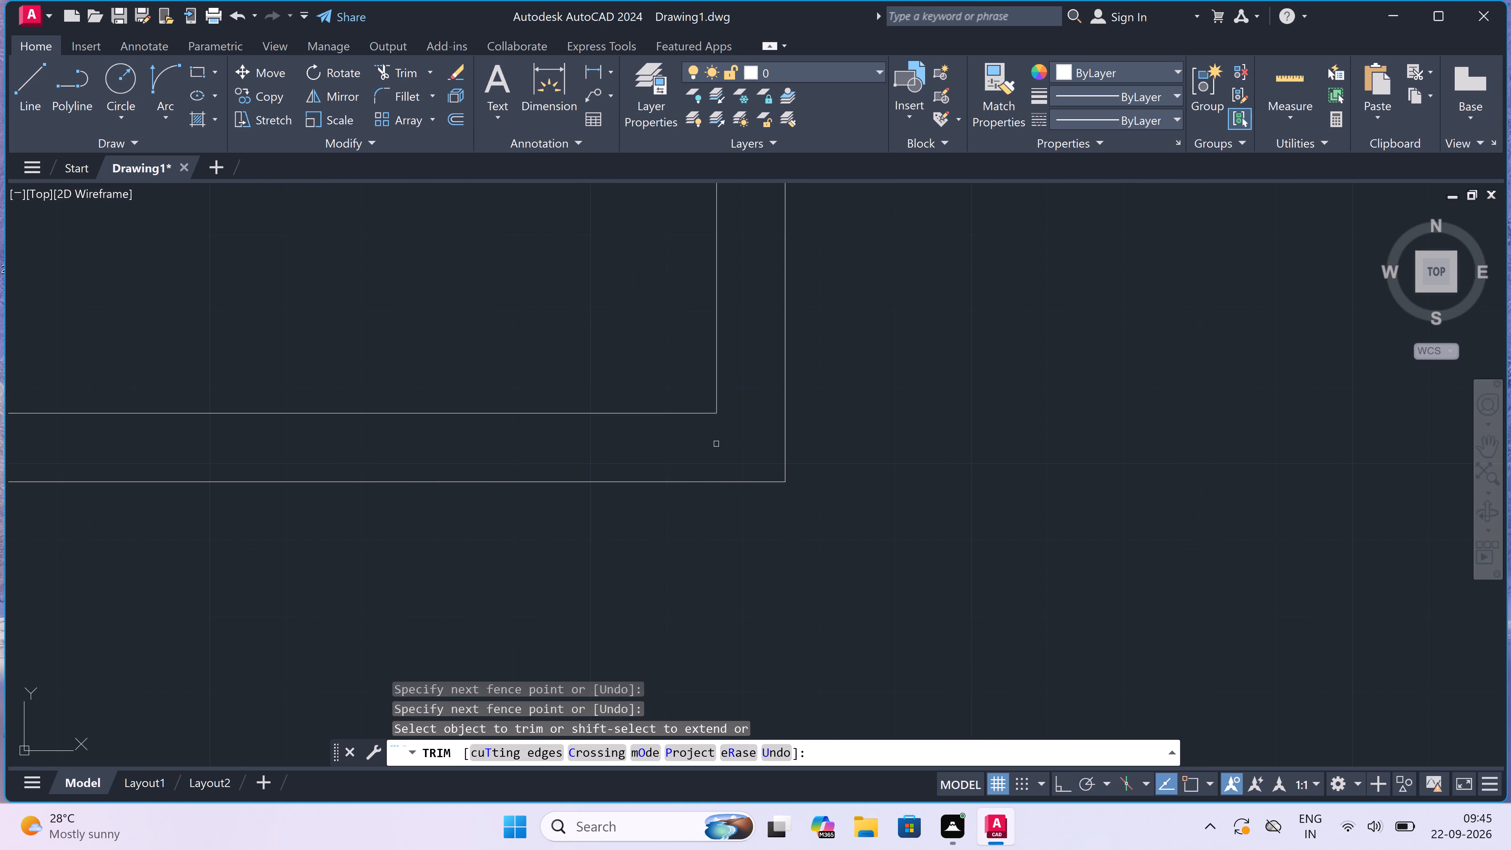
scroll(734, 444, "down", 6)
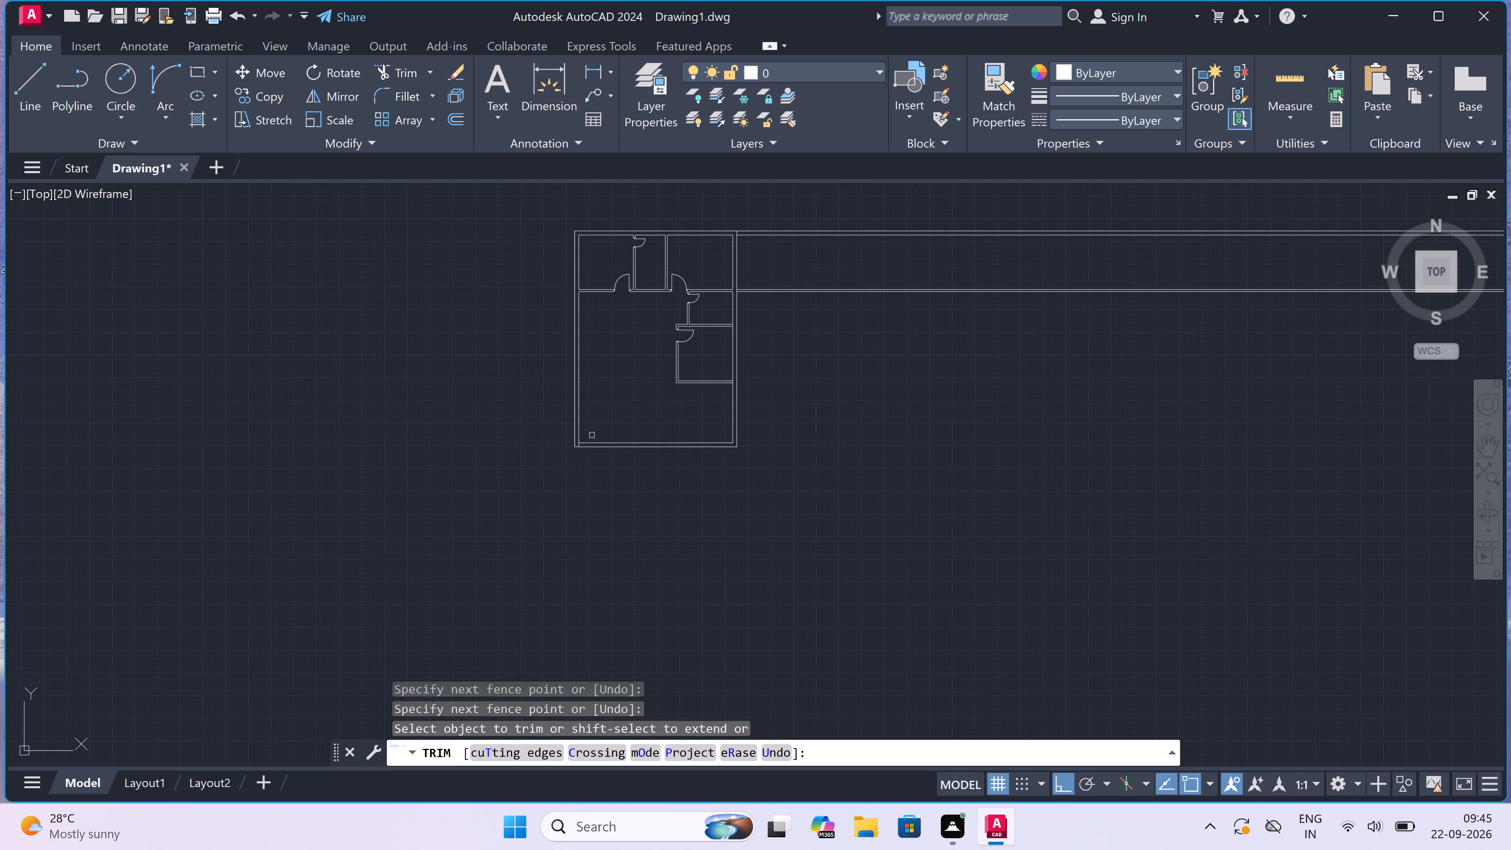
scroll(583, 438, "up", 4)
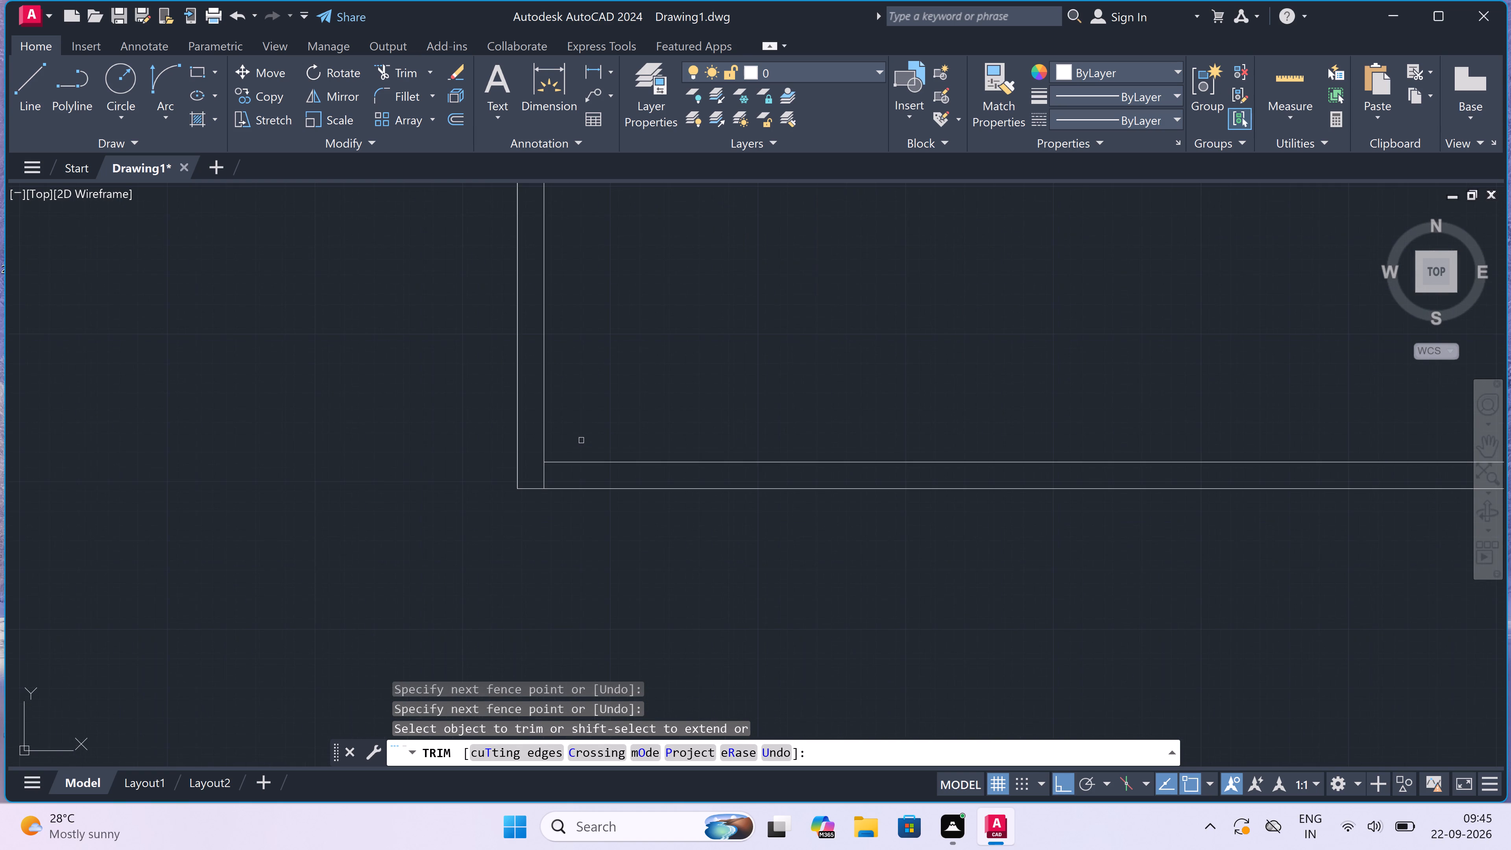
scroll(538, 482, "up", 2)
left_click(537, 481)
left_click(569, 481)
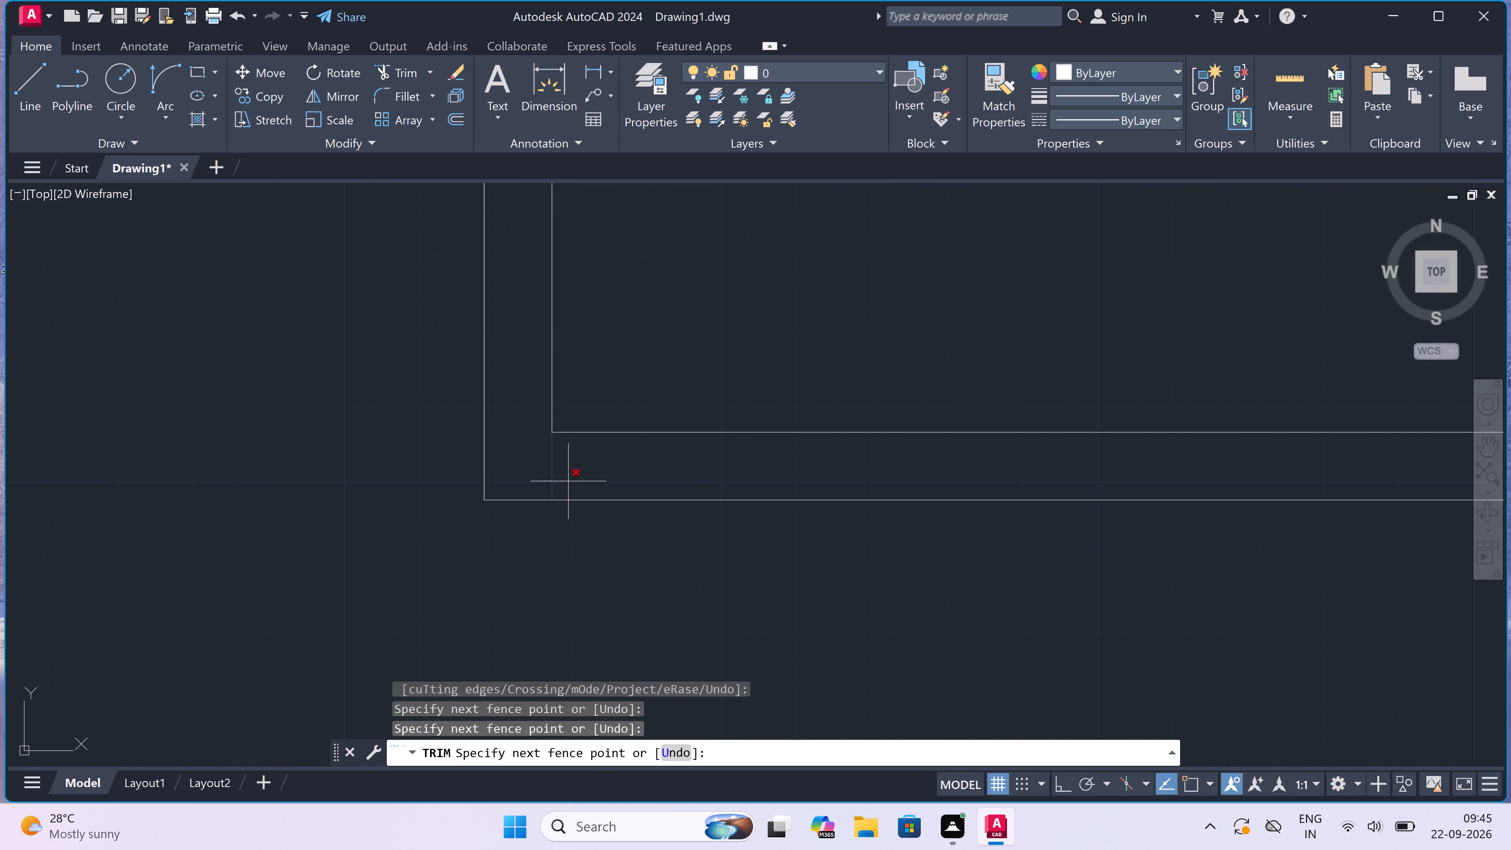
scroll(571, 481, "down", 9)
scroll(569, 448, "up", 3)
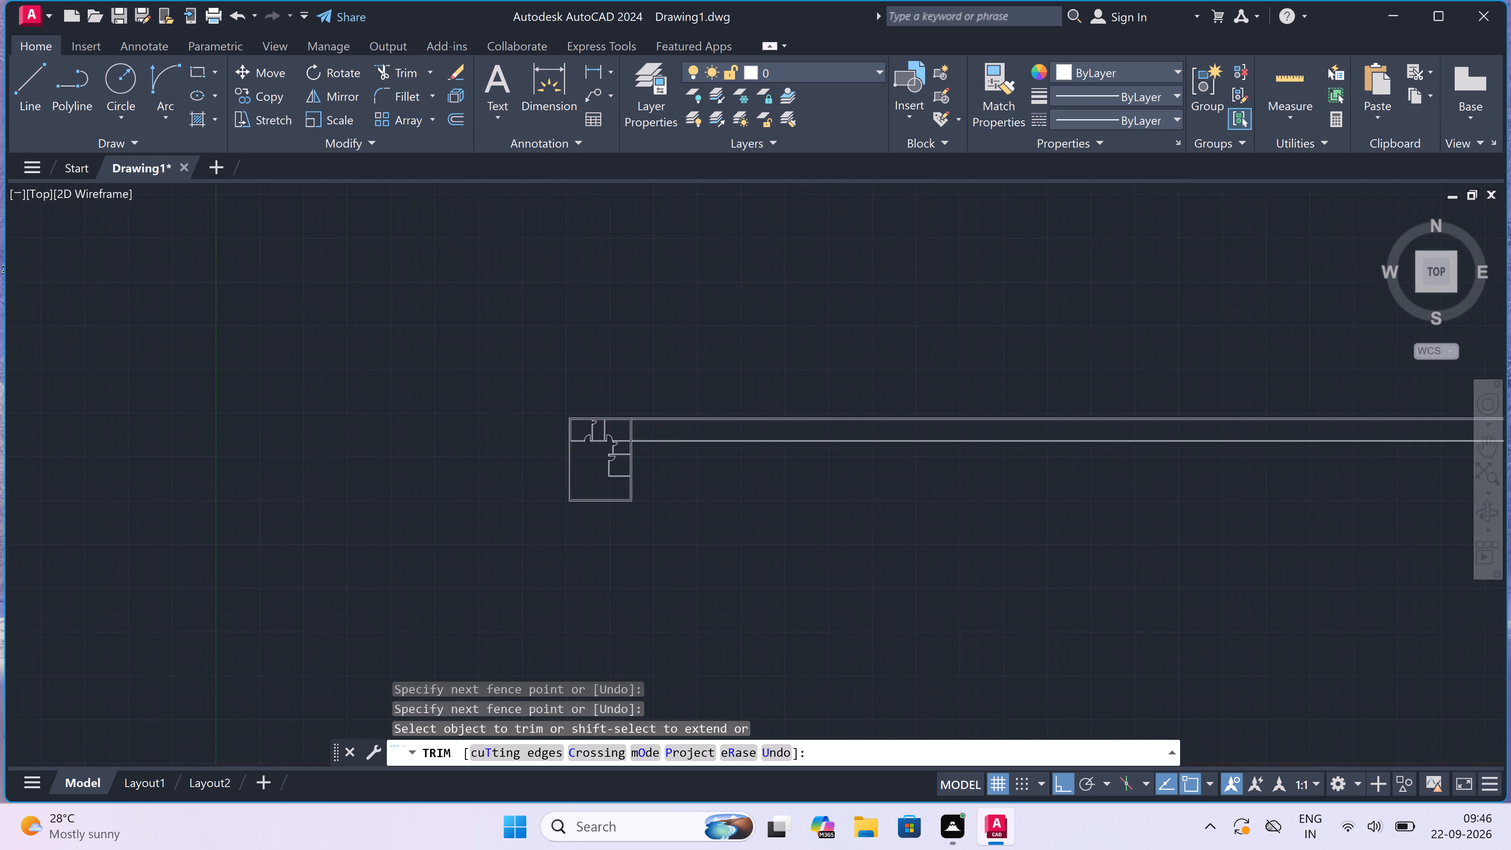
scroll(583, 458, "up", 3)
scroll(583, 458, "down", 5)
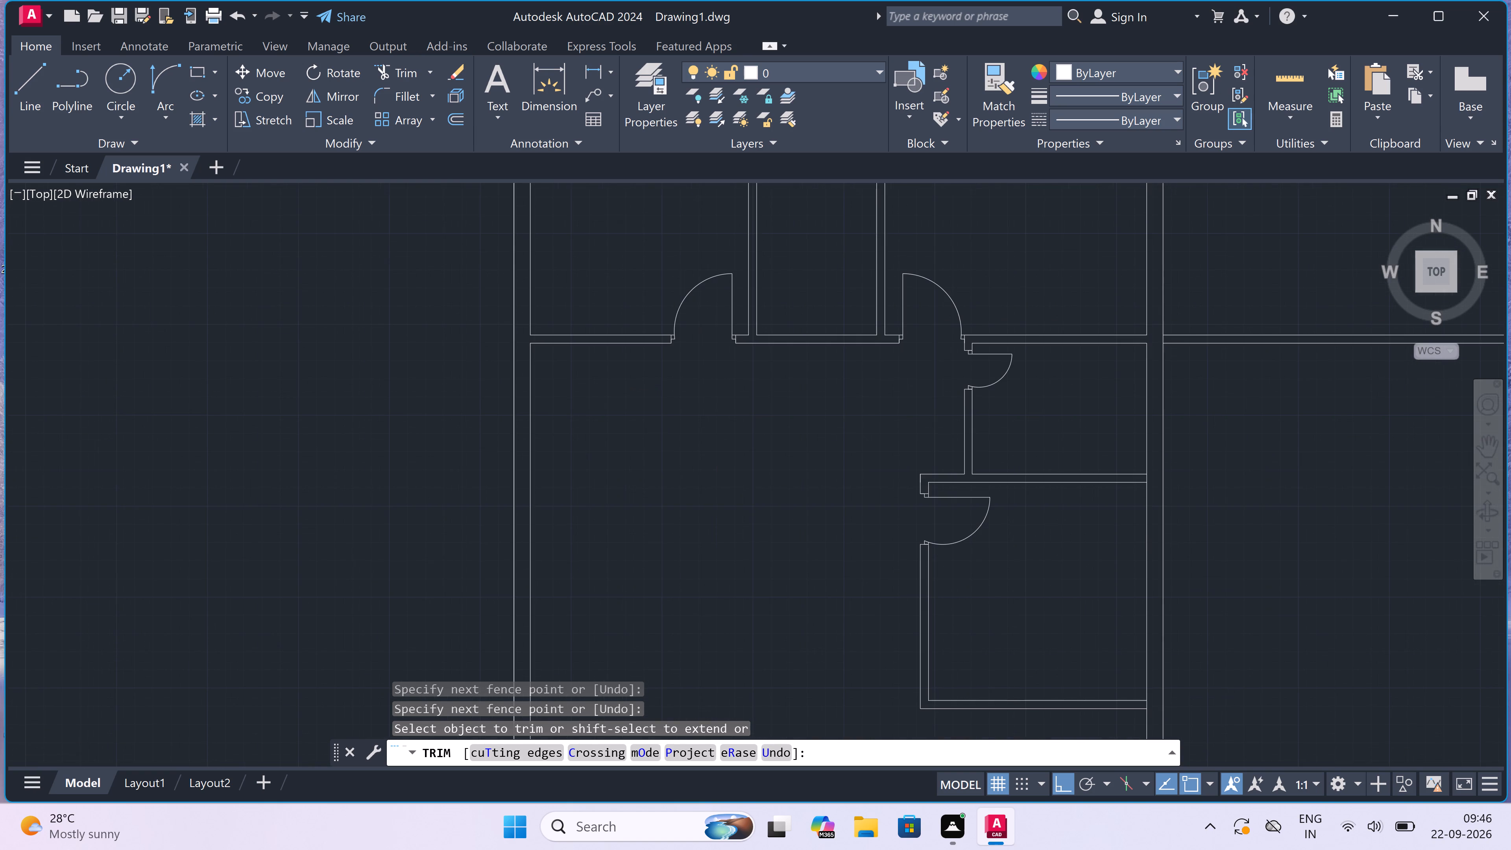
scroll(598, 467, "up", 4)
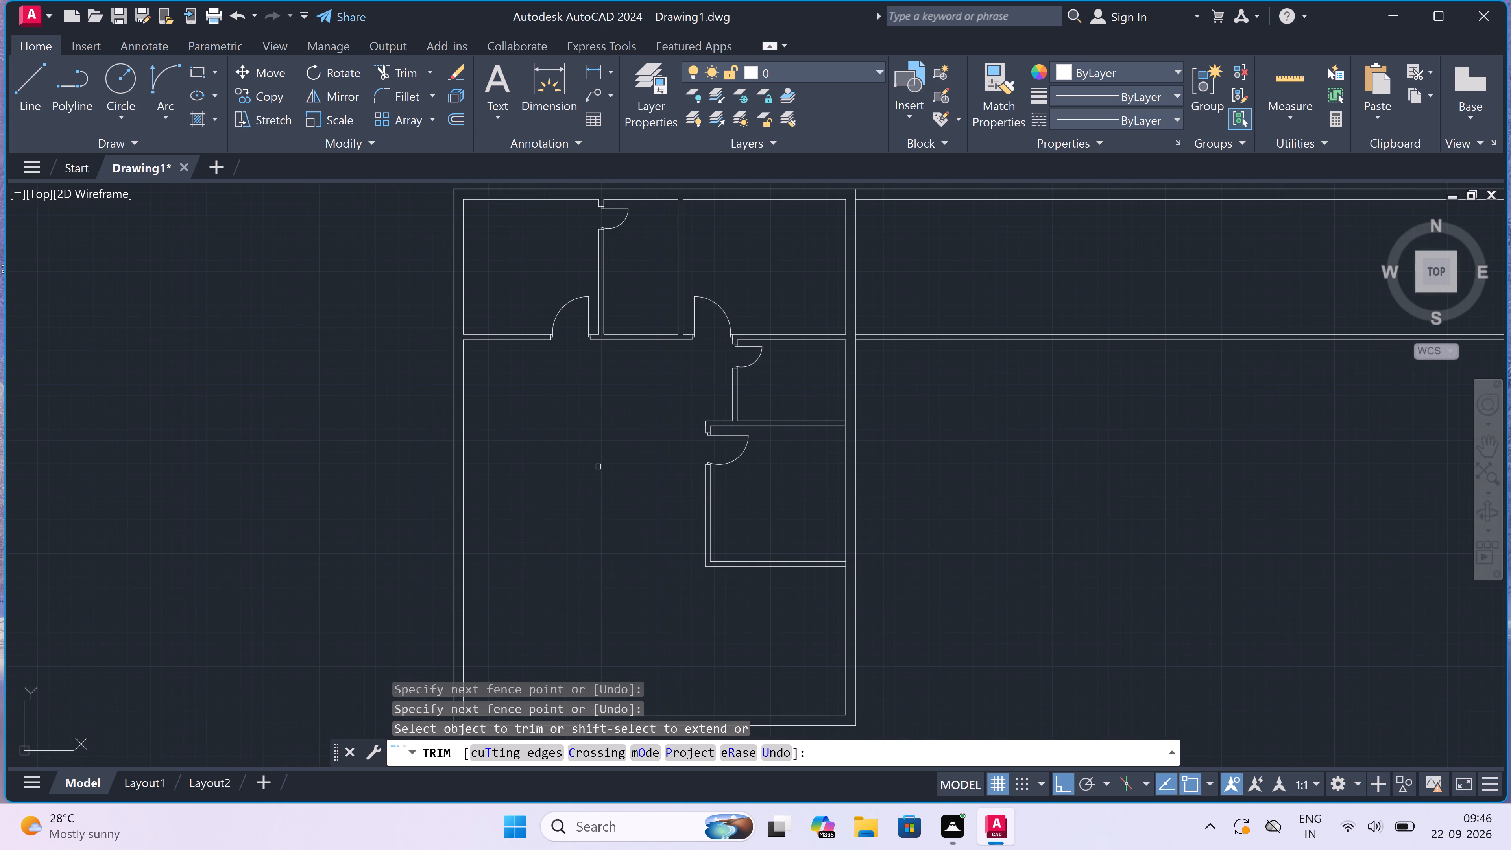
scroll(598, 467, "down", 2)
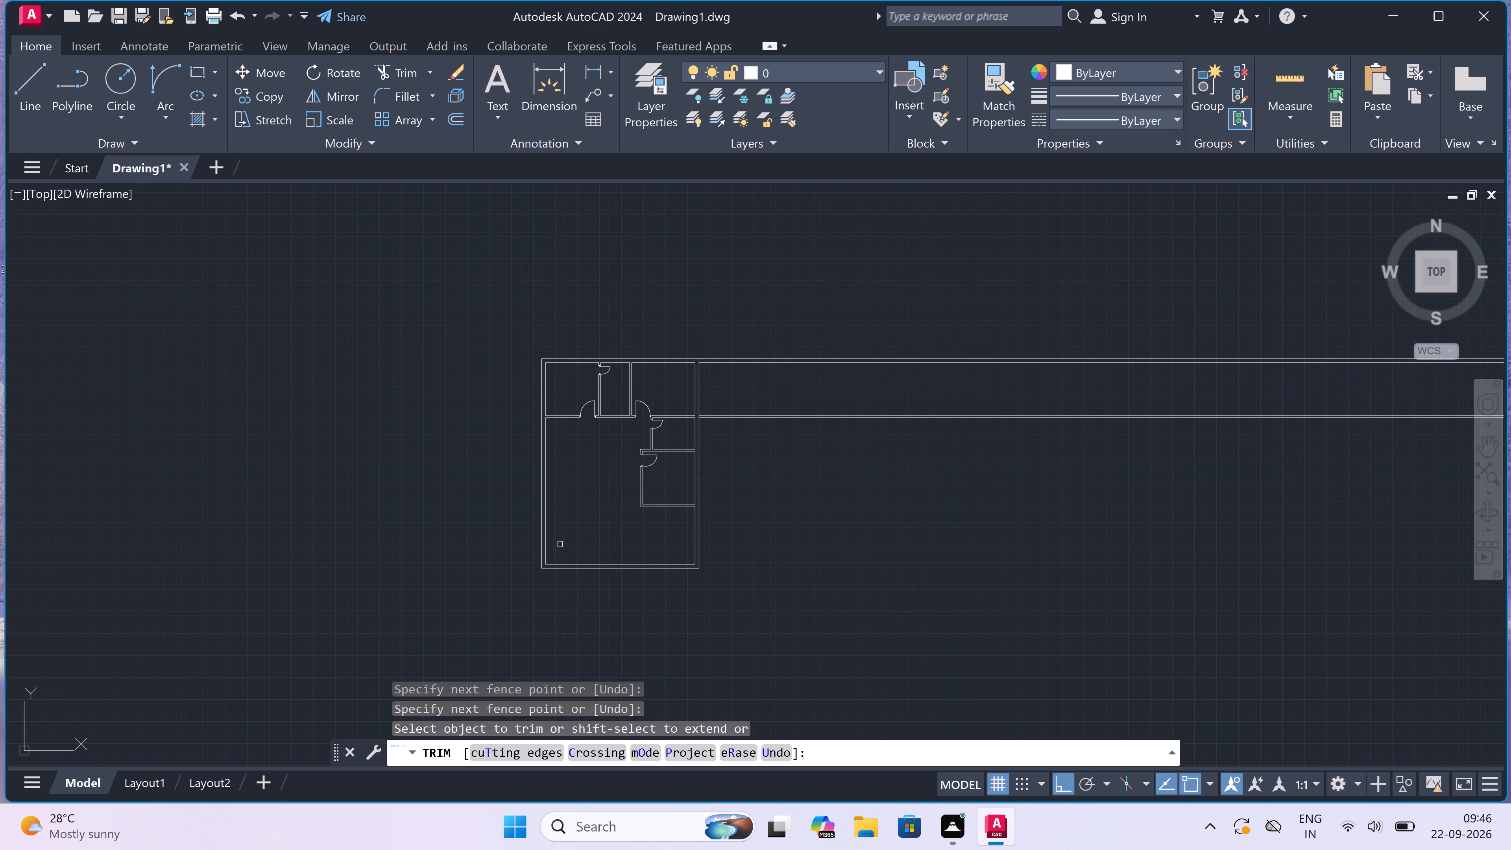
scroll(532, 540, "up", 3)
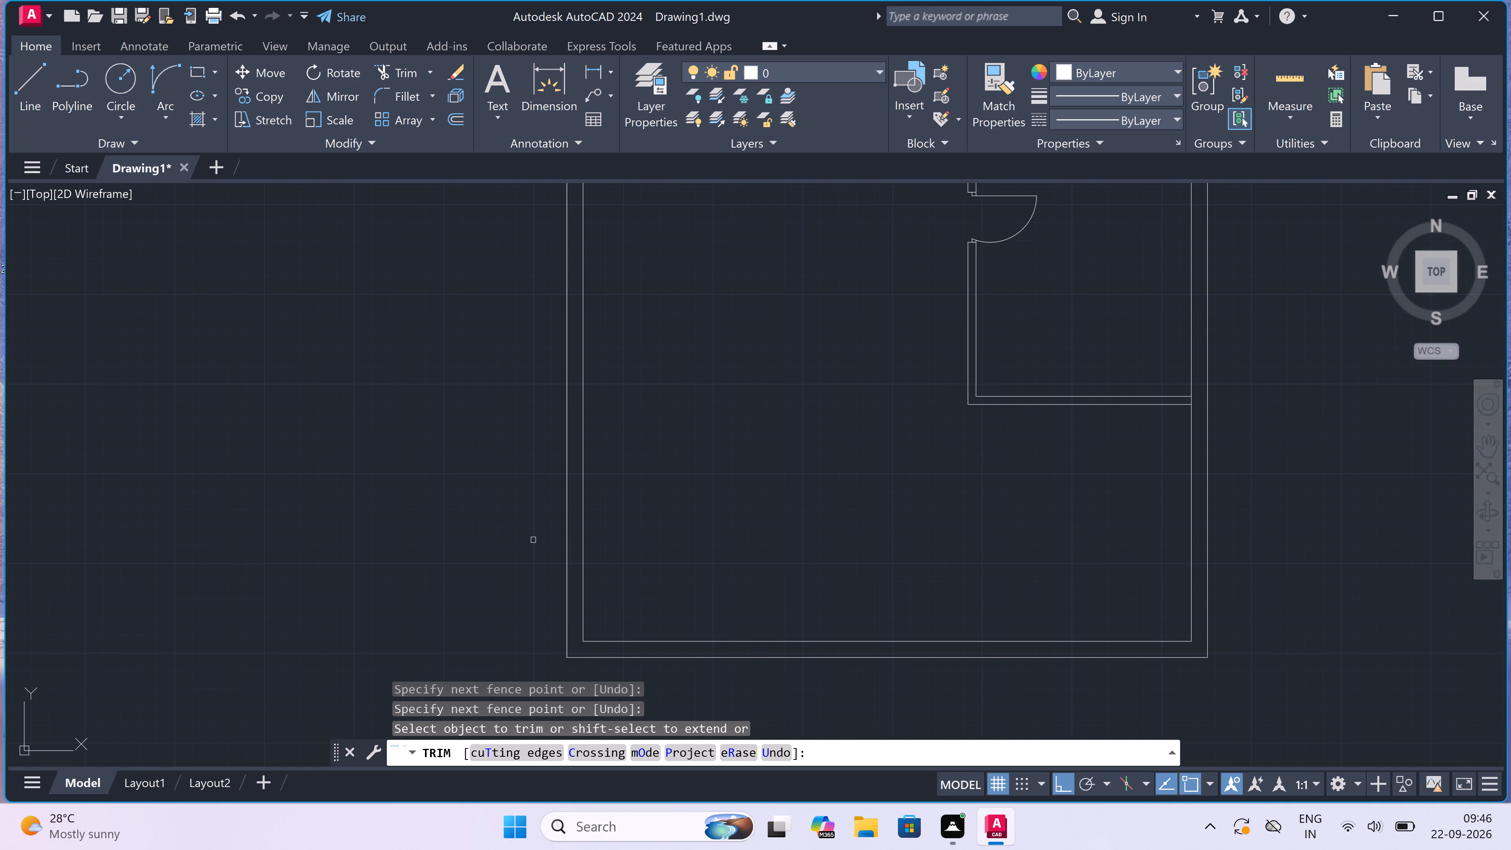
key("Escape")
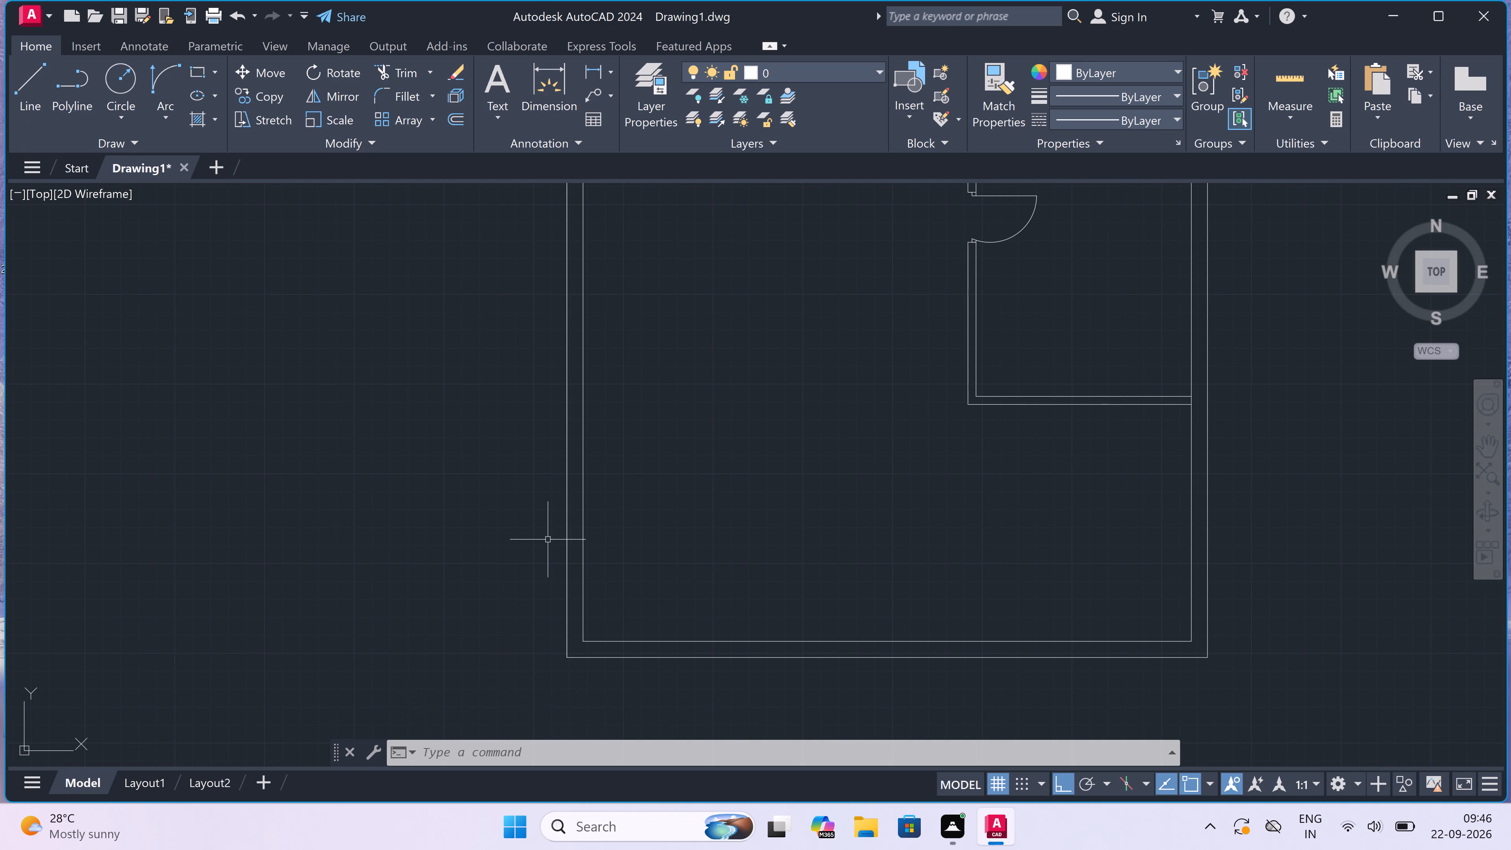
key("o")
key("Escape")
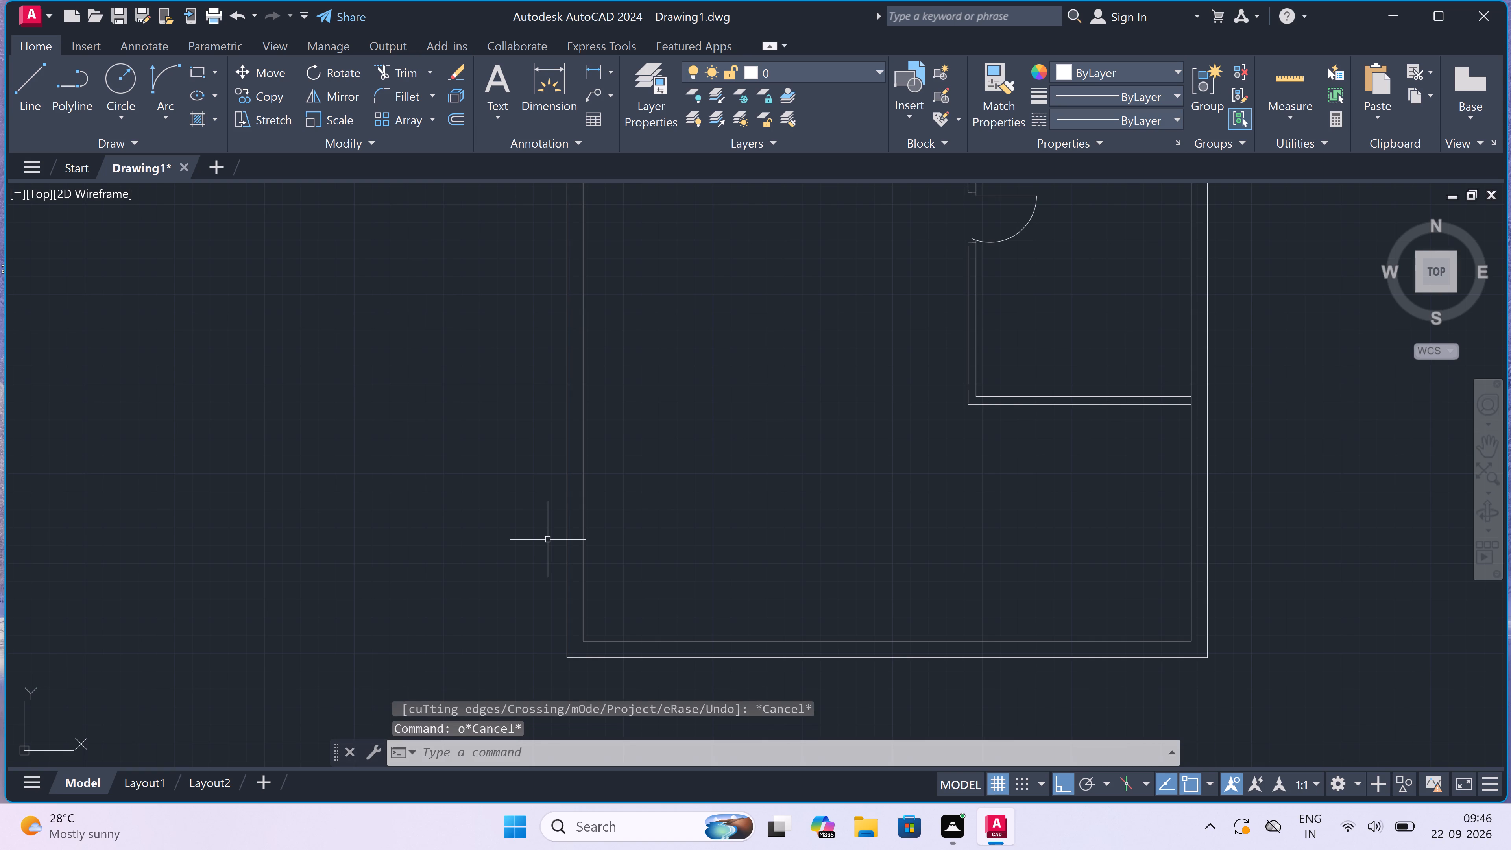
Draw a 4.5" wide partition rising about 6'-10" from the bottom wall's inner face, starting 8' from the inner lower-left corner.
type("l")
key("space")
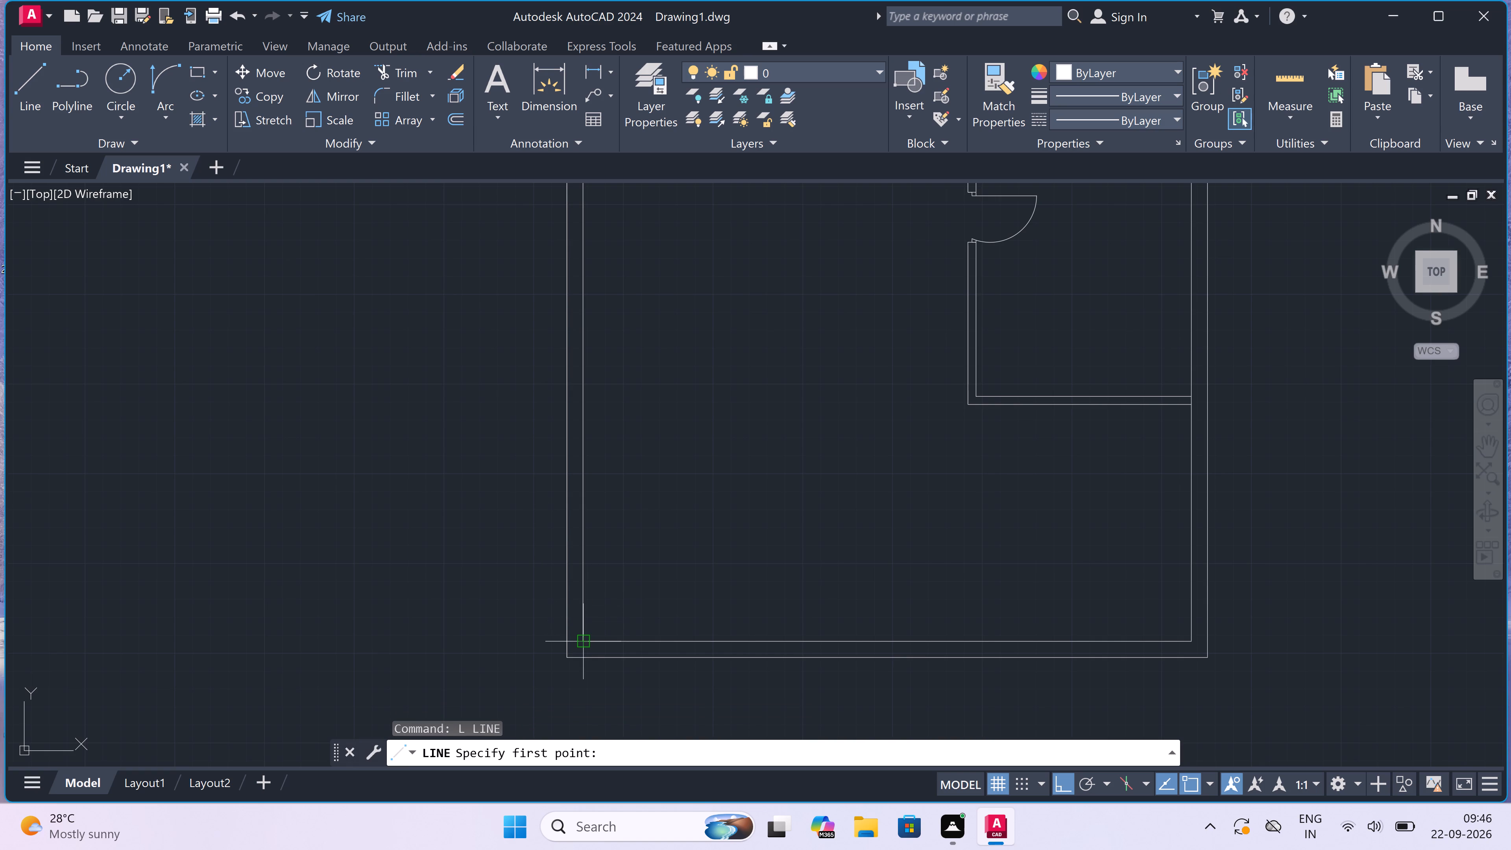
left_click_drag(585, 639, 604, 650)
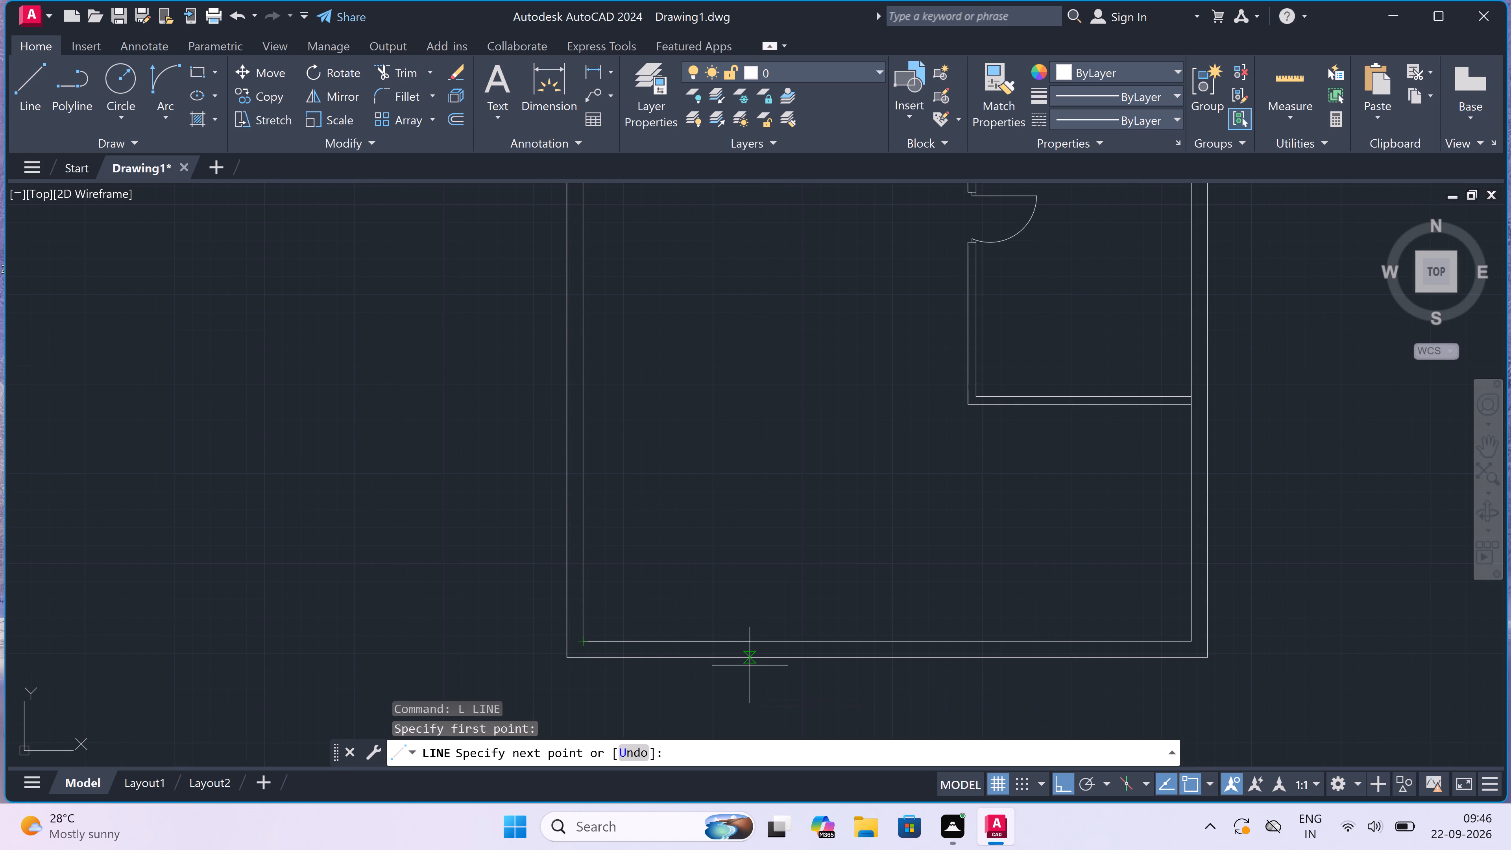
type("8'")
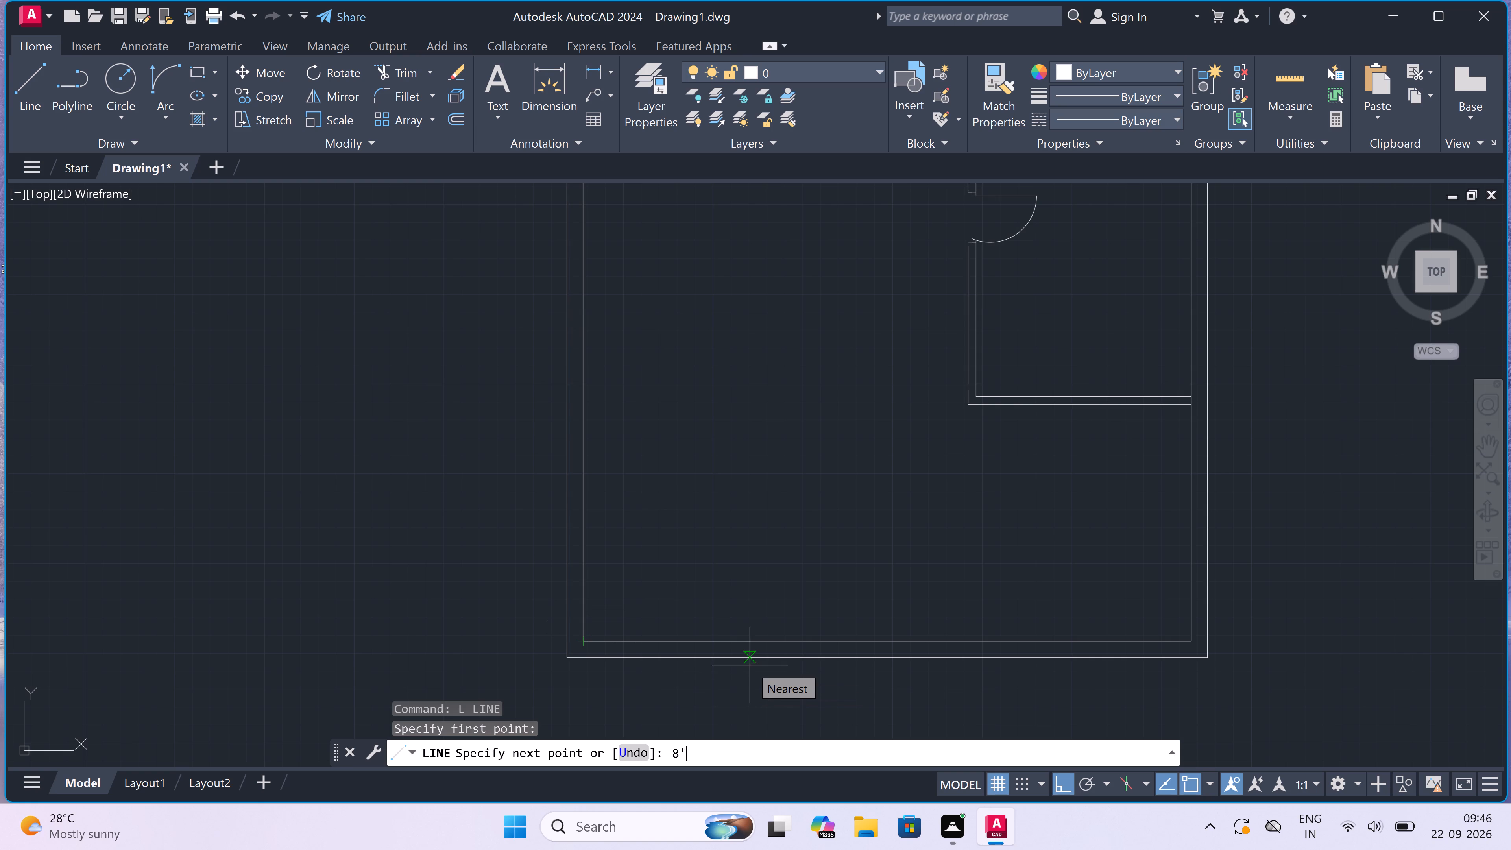
key("space")
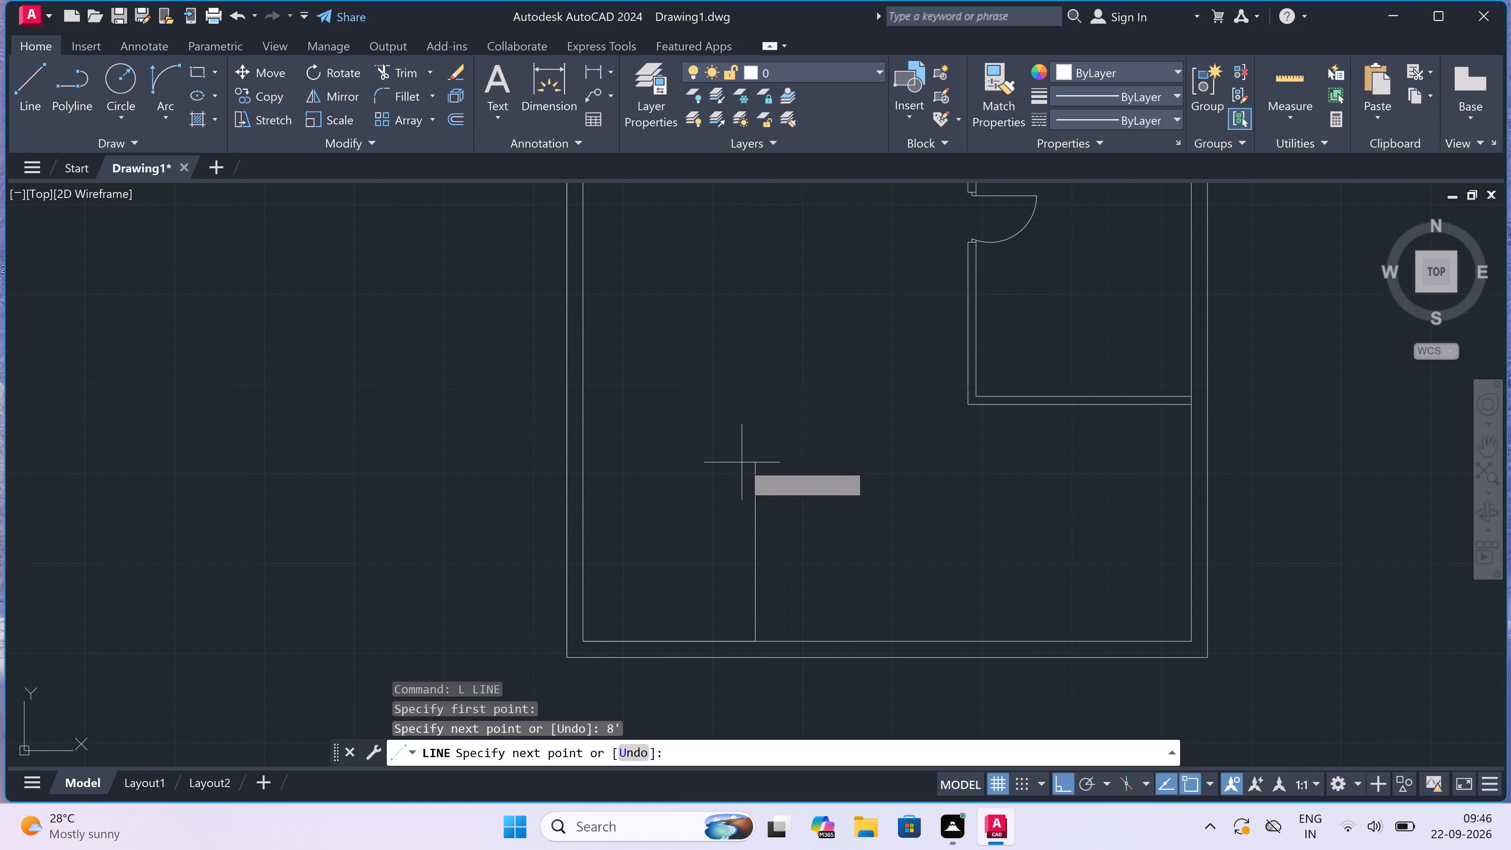
left_click(752, 496)
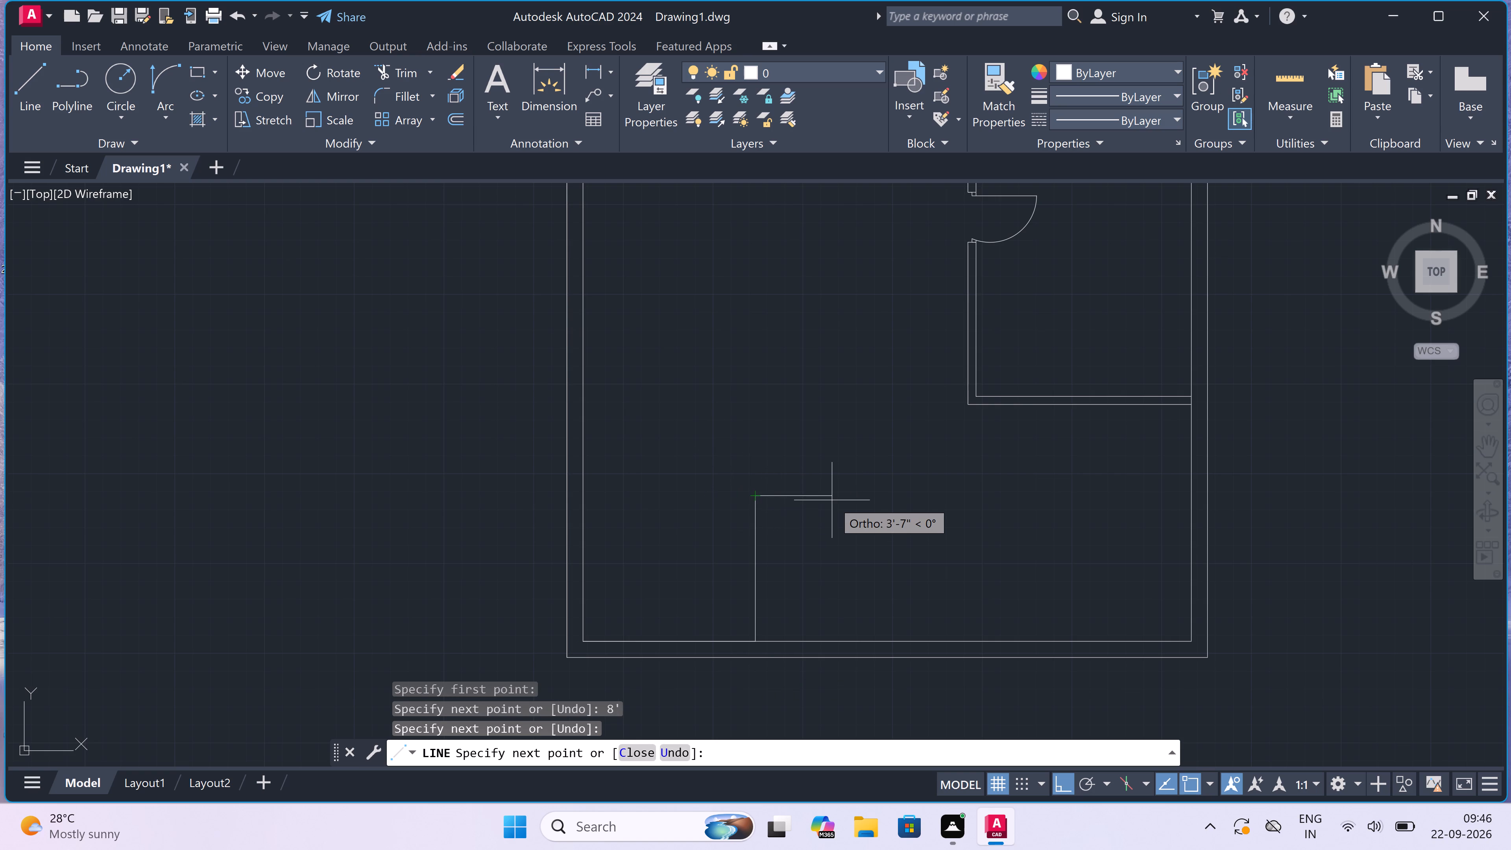
key("4")
type(".5")
type("\"")
key("space")
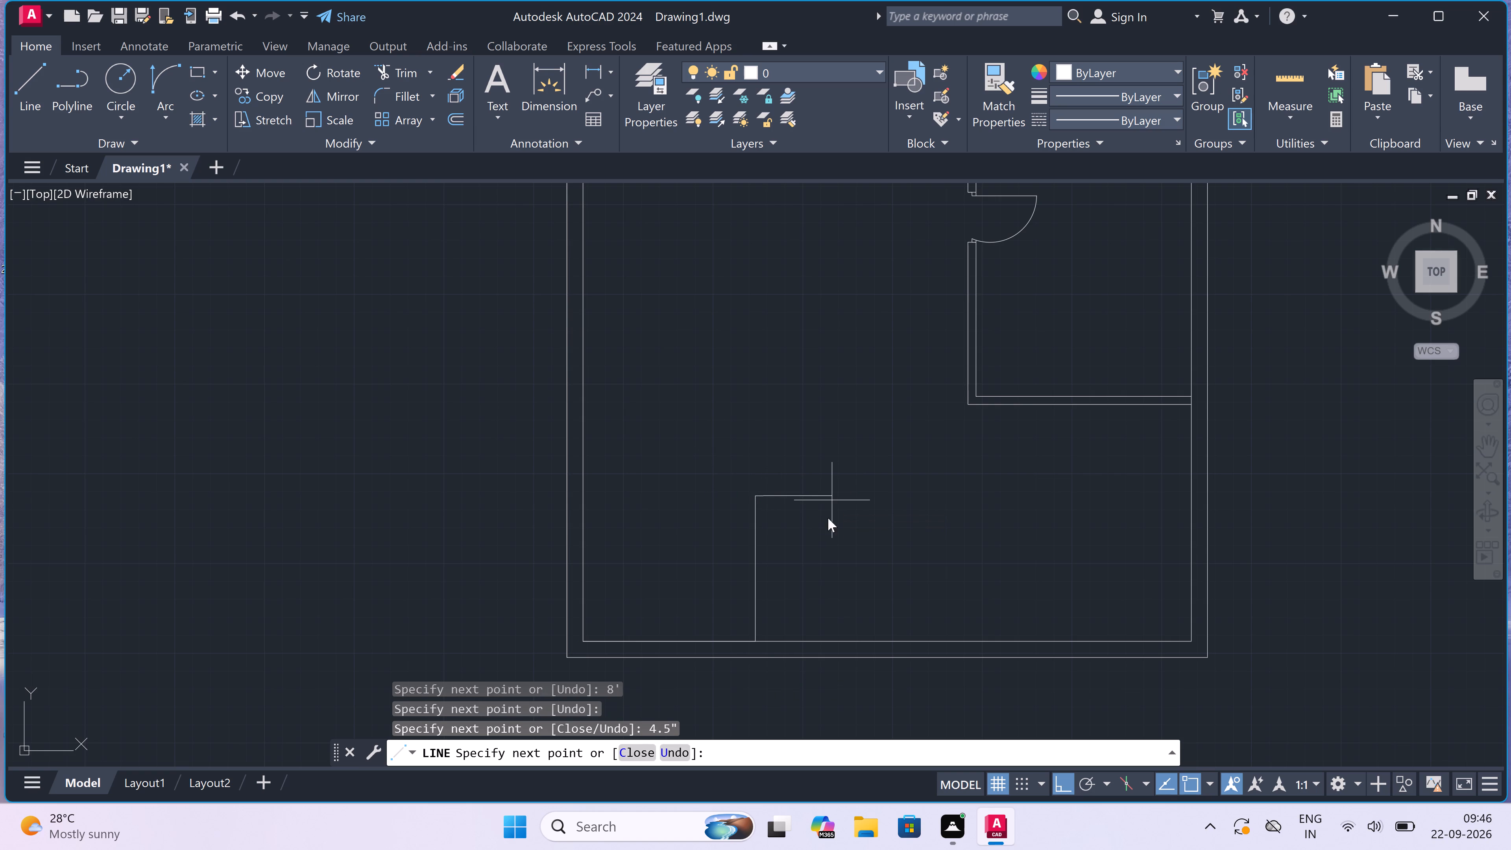
scroll(694, 798, "up", 3)
scroll(759, 647, "up", 2)
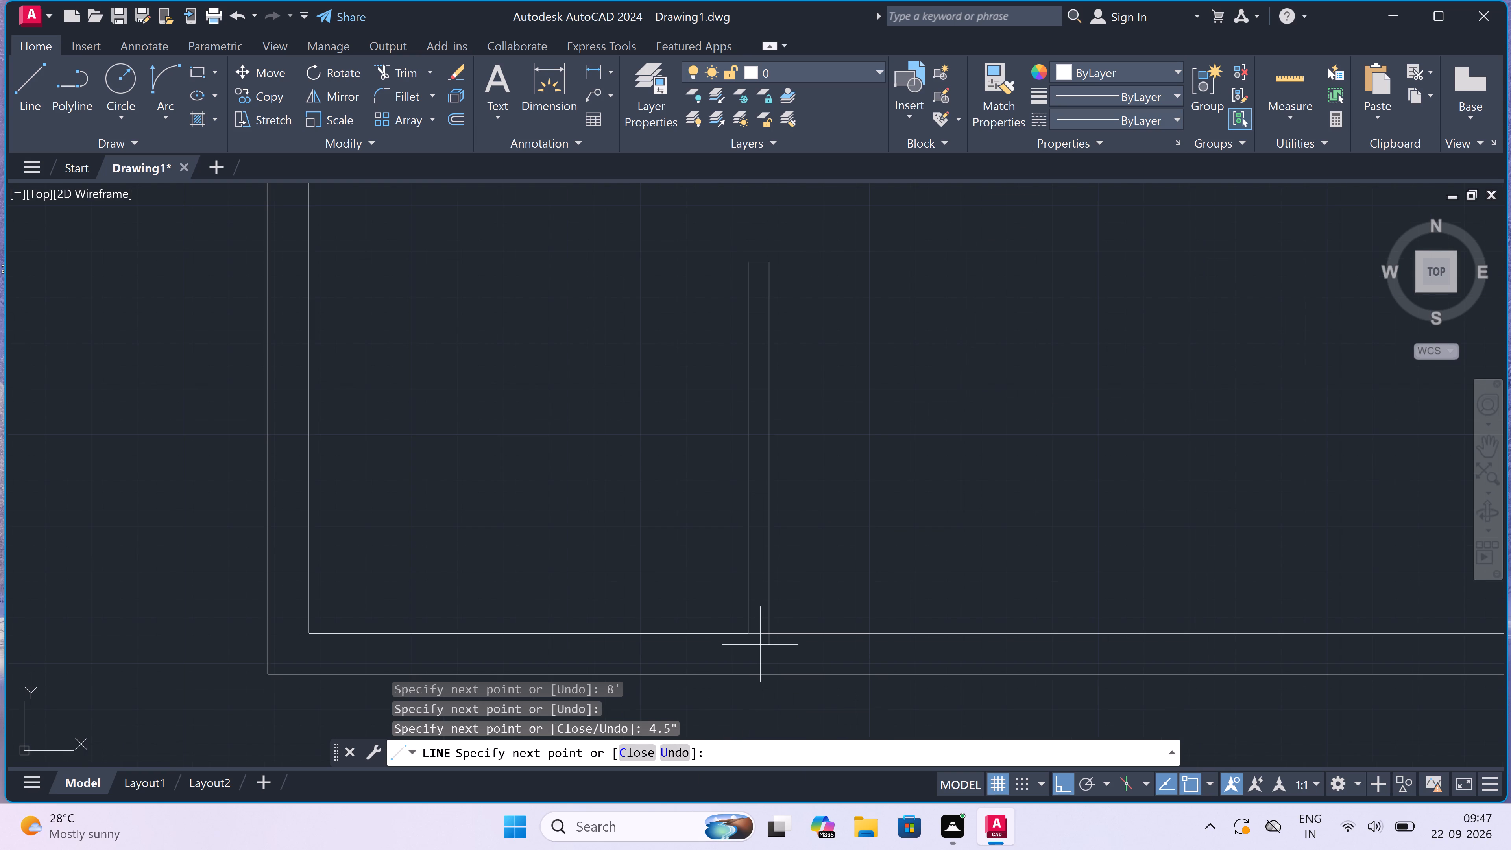
left_click(772, 633)
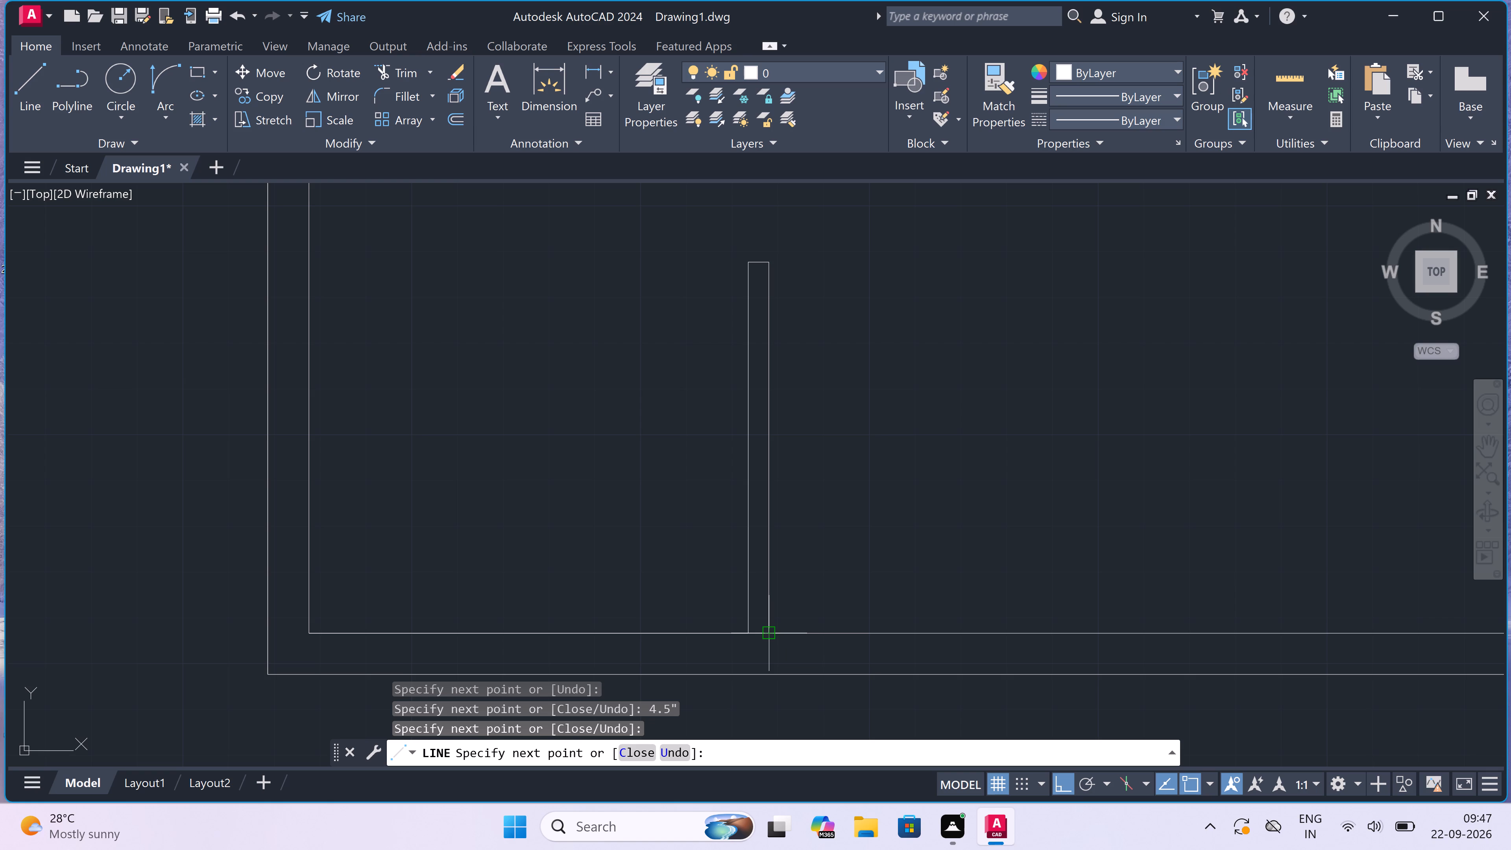
key("Escape")
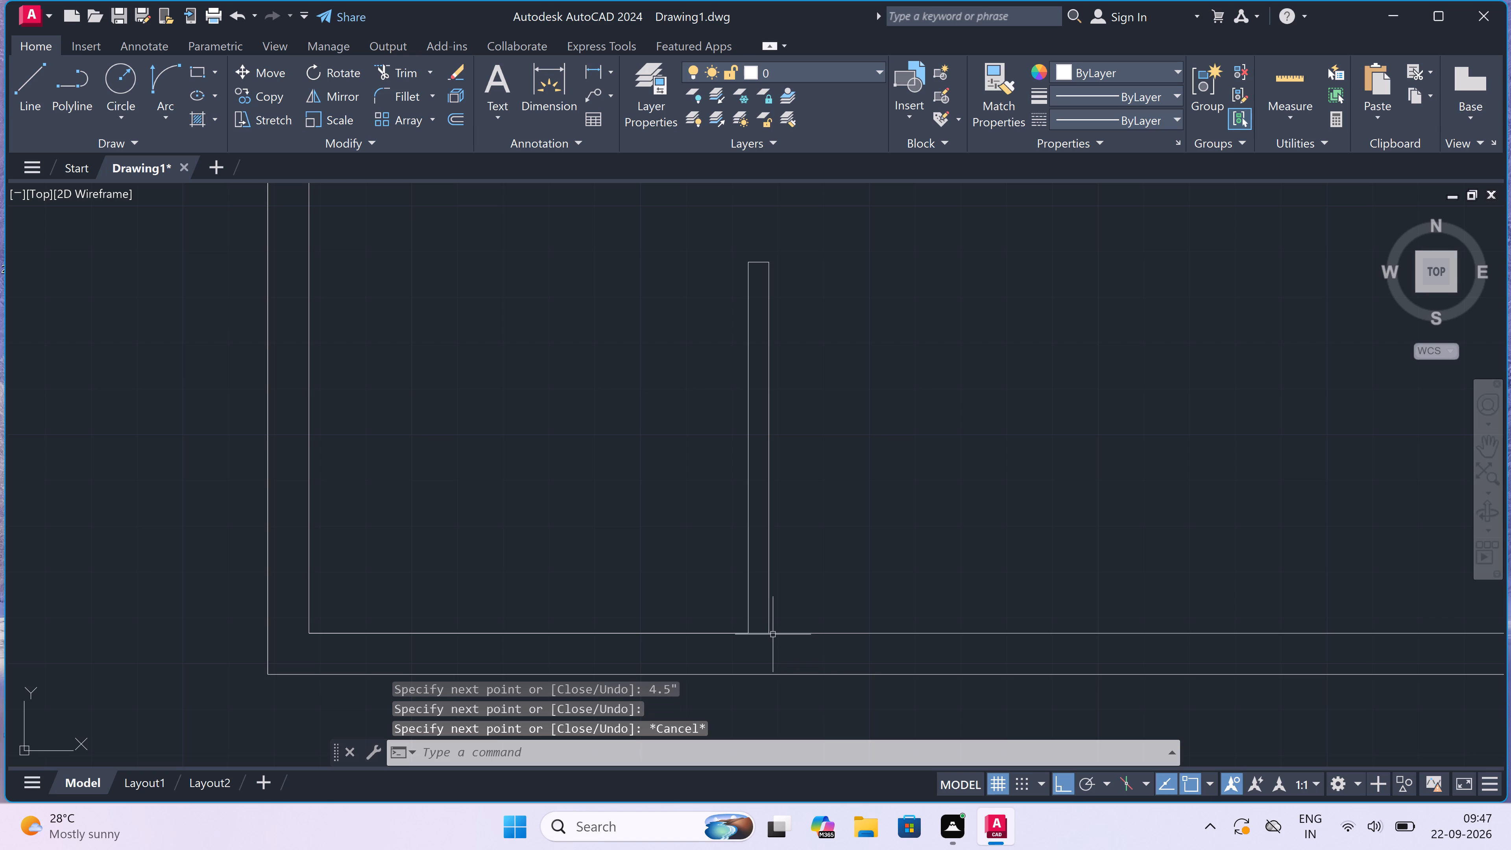
Trim the bottom wall's inner line between the two faces of the new partition.
type("tr")
key("space")
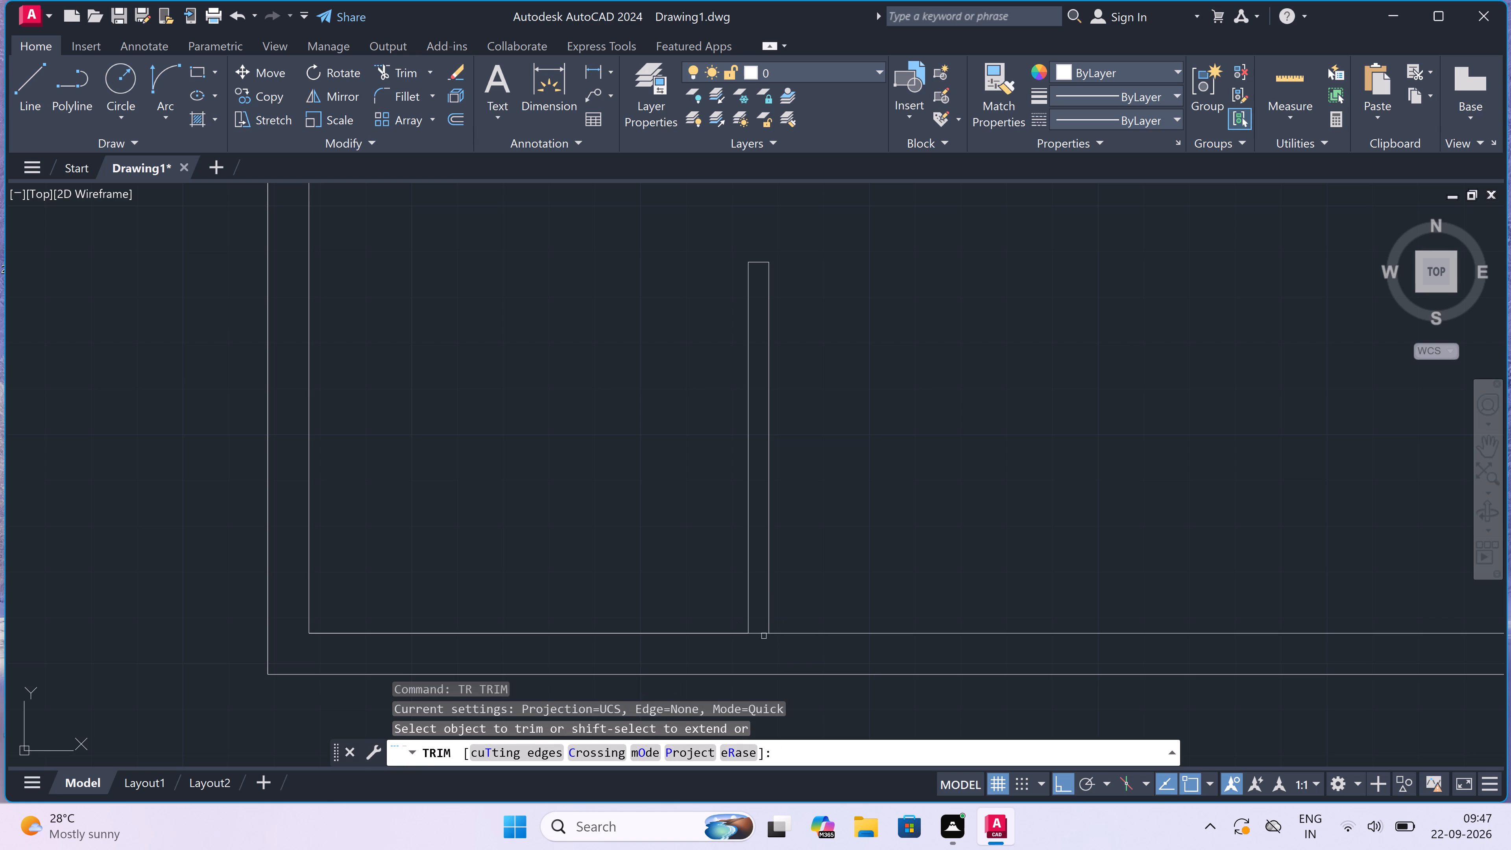
left_click(759, 631)
scroll(759, 631, "down", 1)
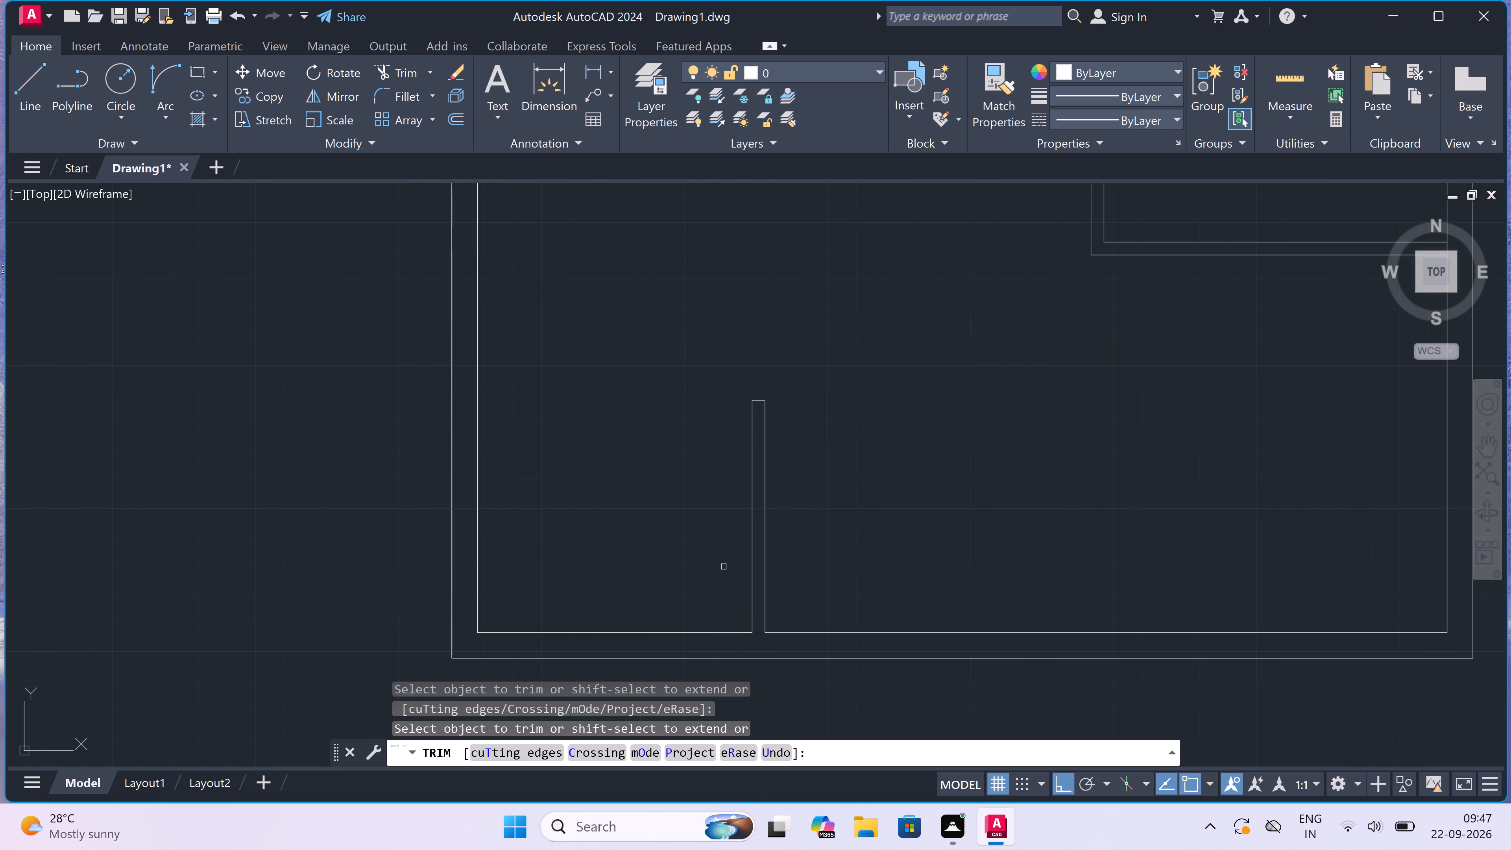
key("Escape")
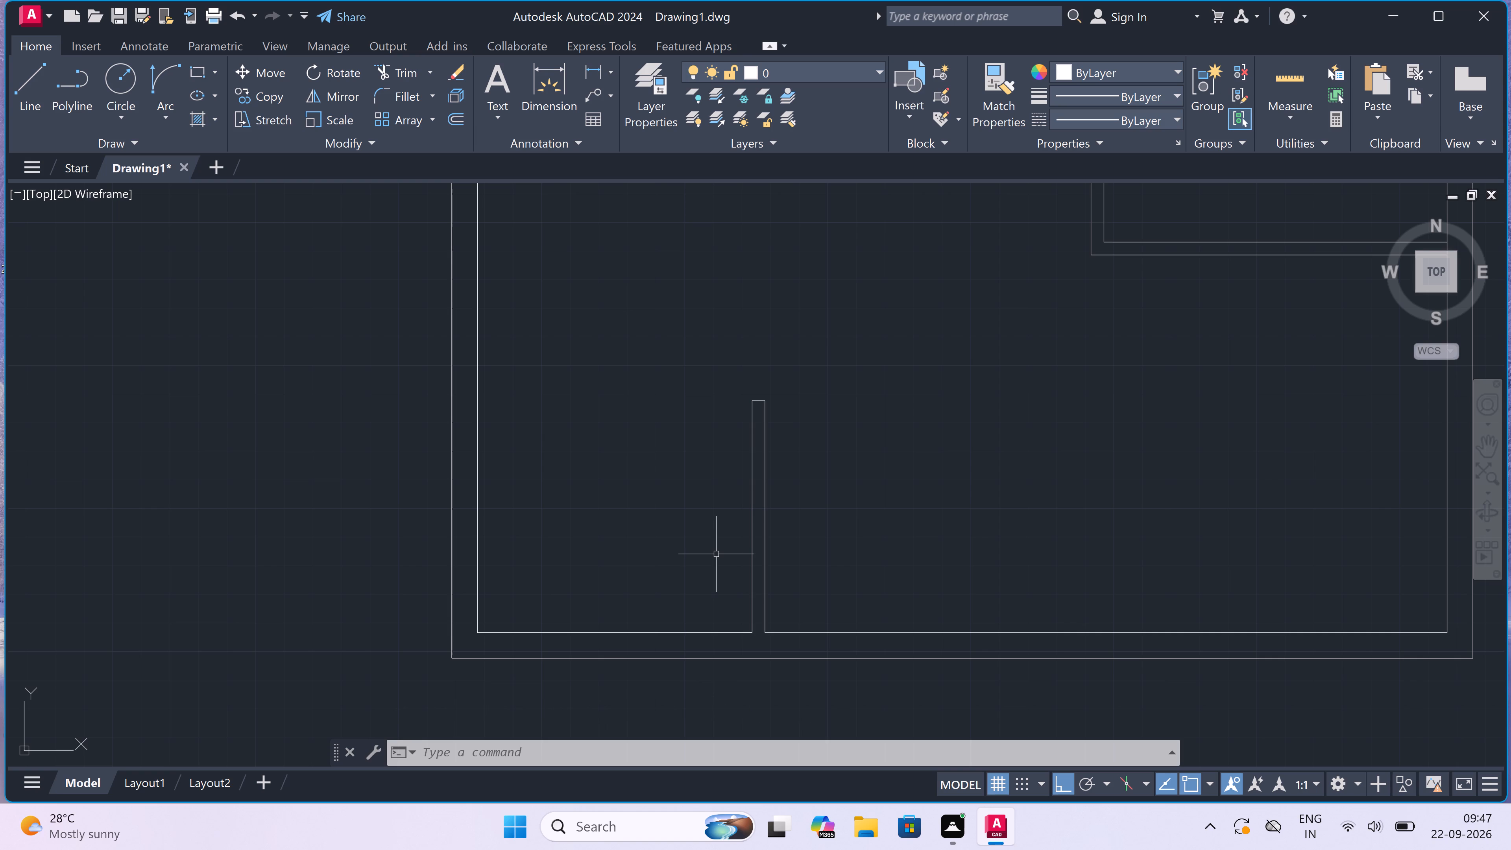
Draw a jamb across the bottom wall near its right end, with a 2" stub leftward from its midpoint and a 4' door leaf upward.
scroll(716, 554, "down", 2)
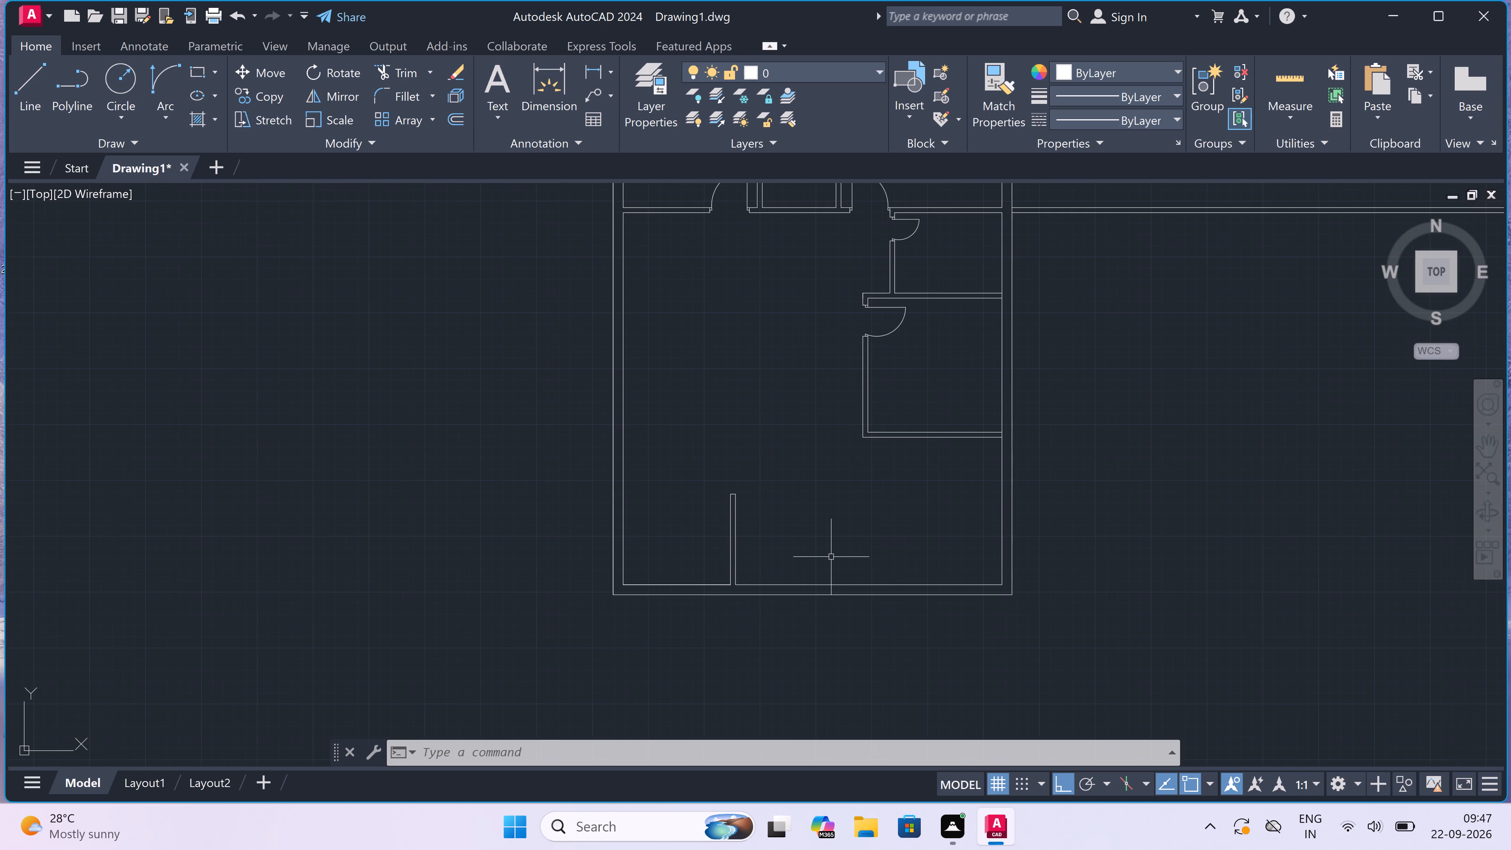
scroll(831, 557, "down", 1)
scroll(937, 567, "up", 1)
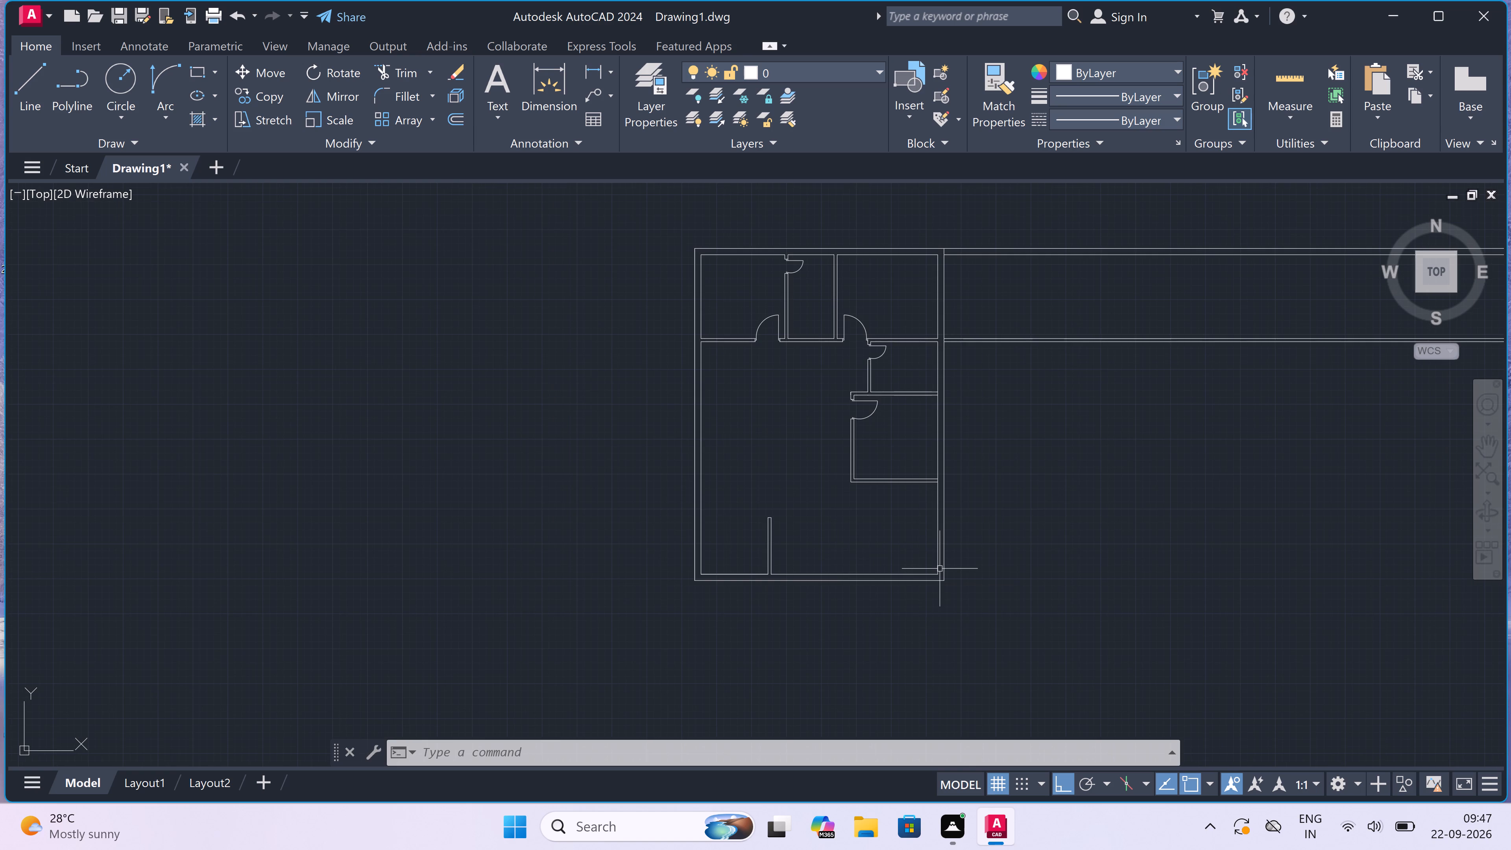
scroll(937, 569, "up", 3)
key("l")
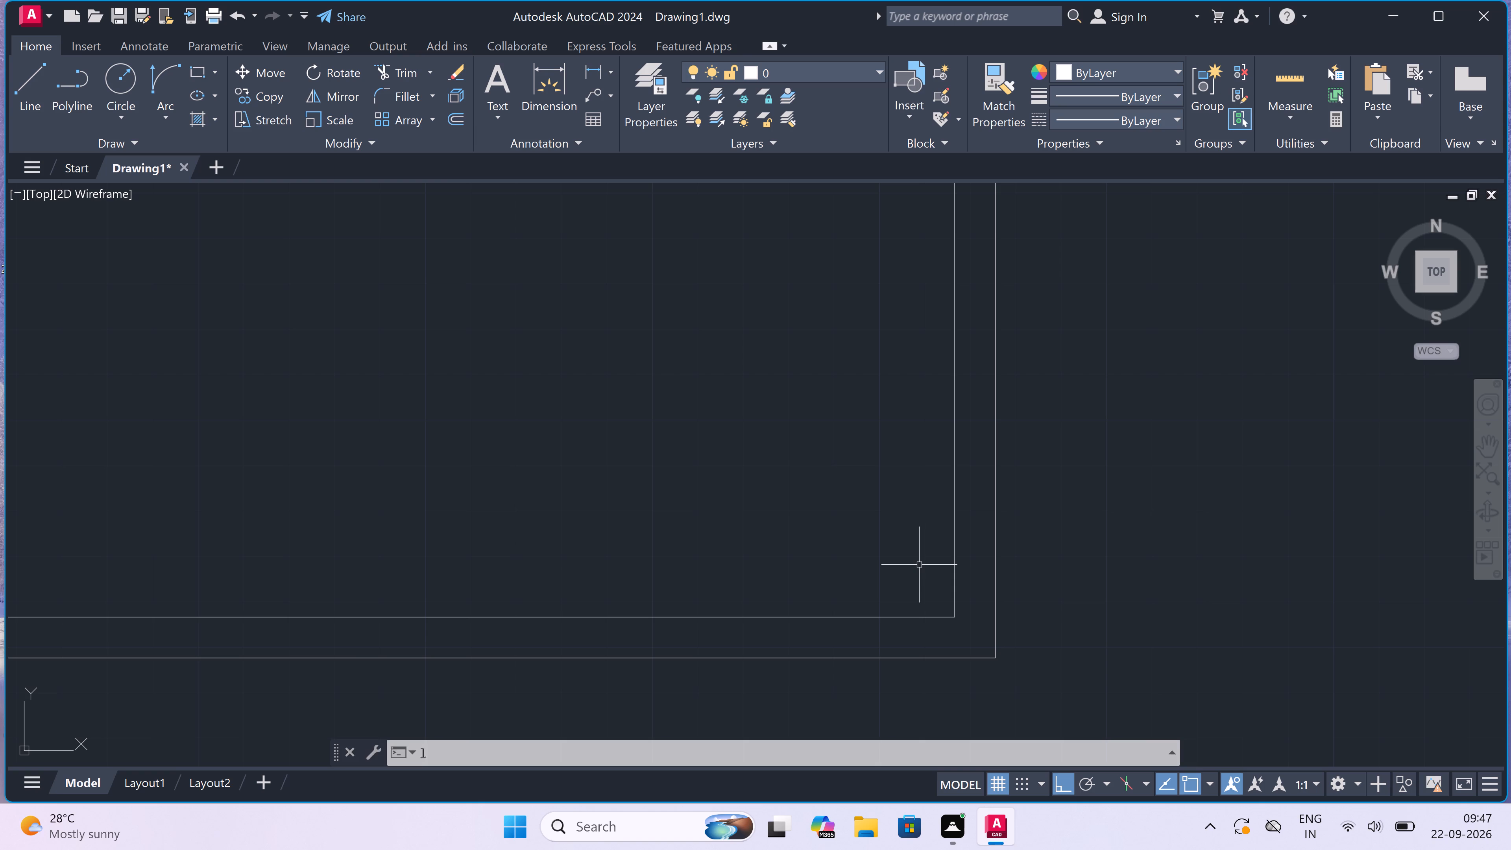
key("space")
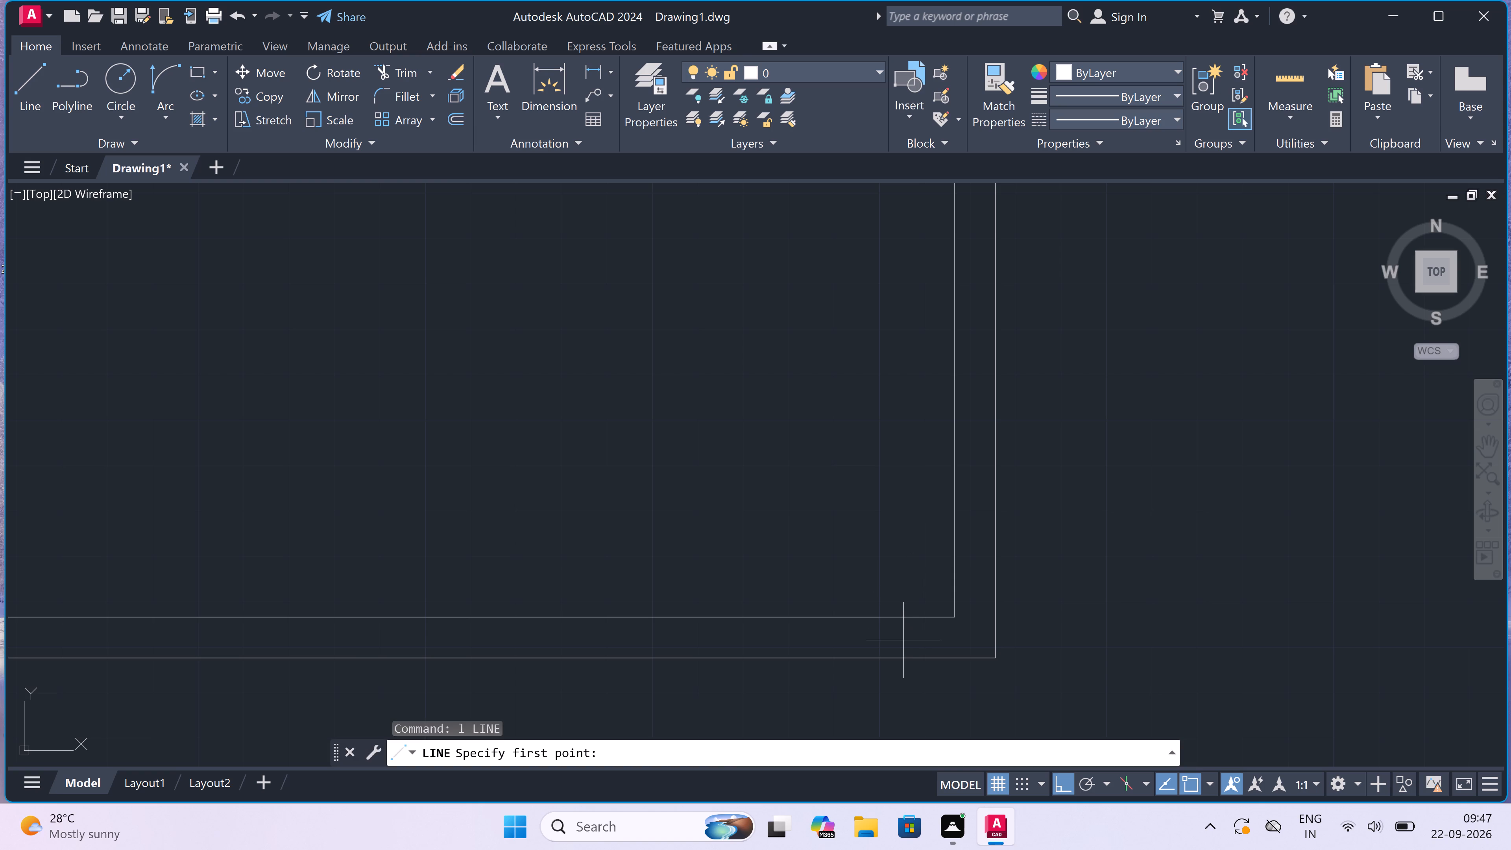
left_click(907, 619)
left_click(907, 659)
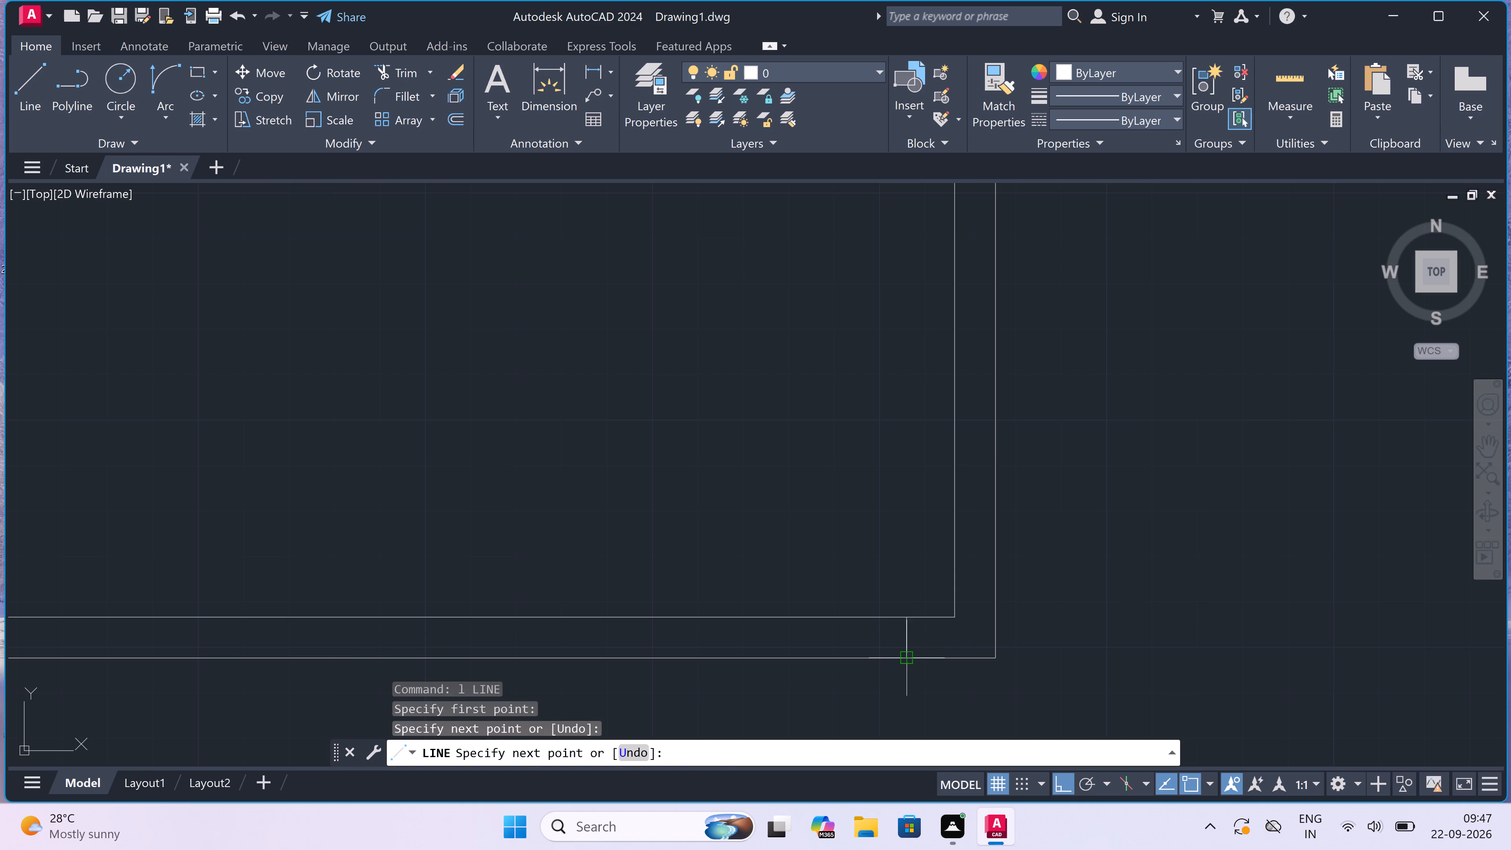
left_click(907, 637)
type("2\"")
key("space")
type("3'")
key("space")
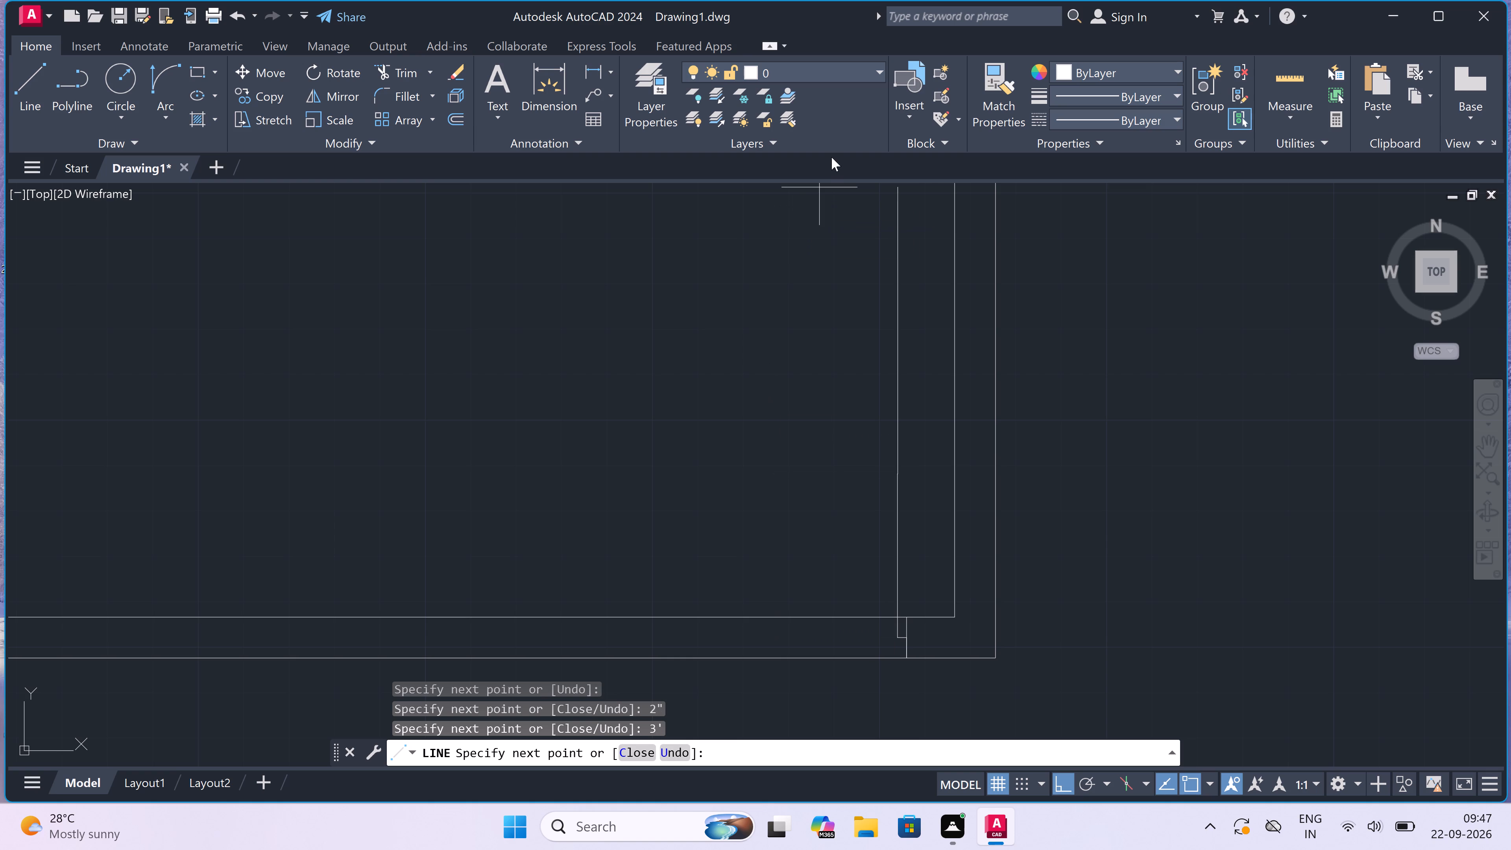
type("1'")
key("space")
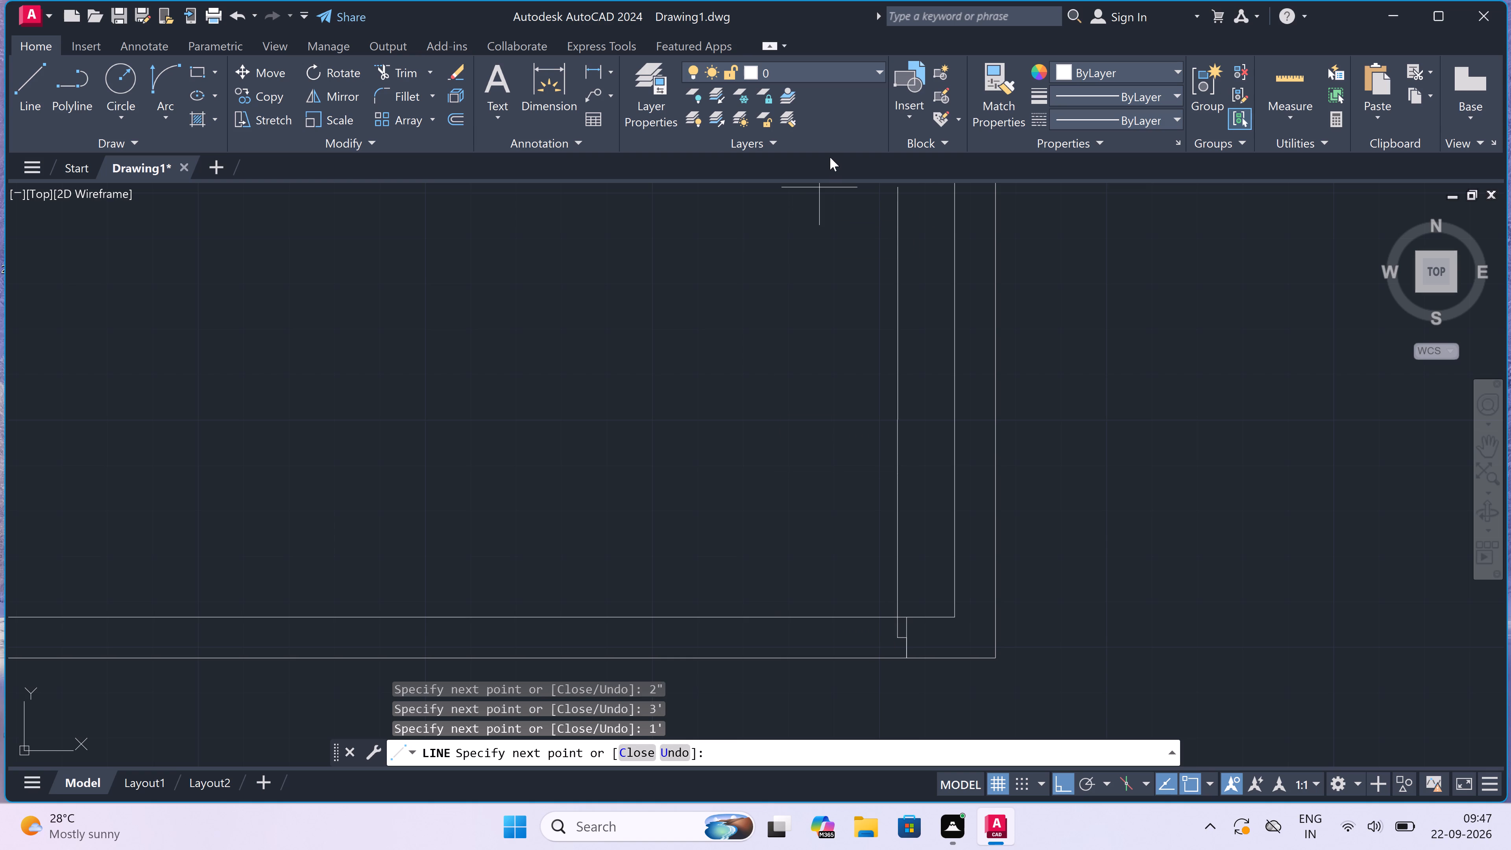
key("Escape")
Draw the opposite door jamb across the bottom wall, with a 2" stub pointing toward the door opening.
key("space")
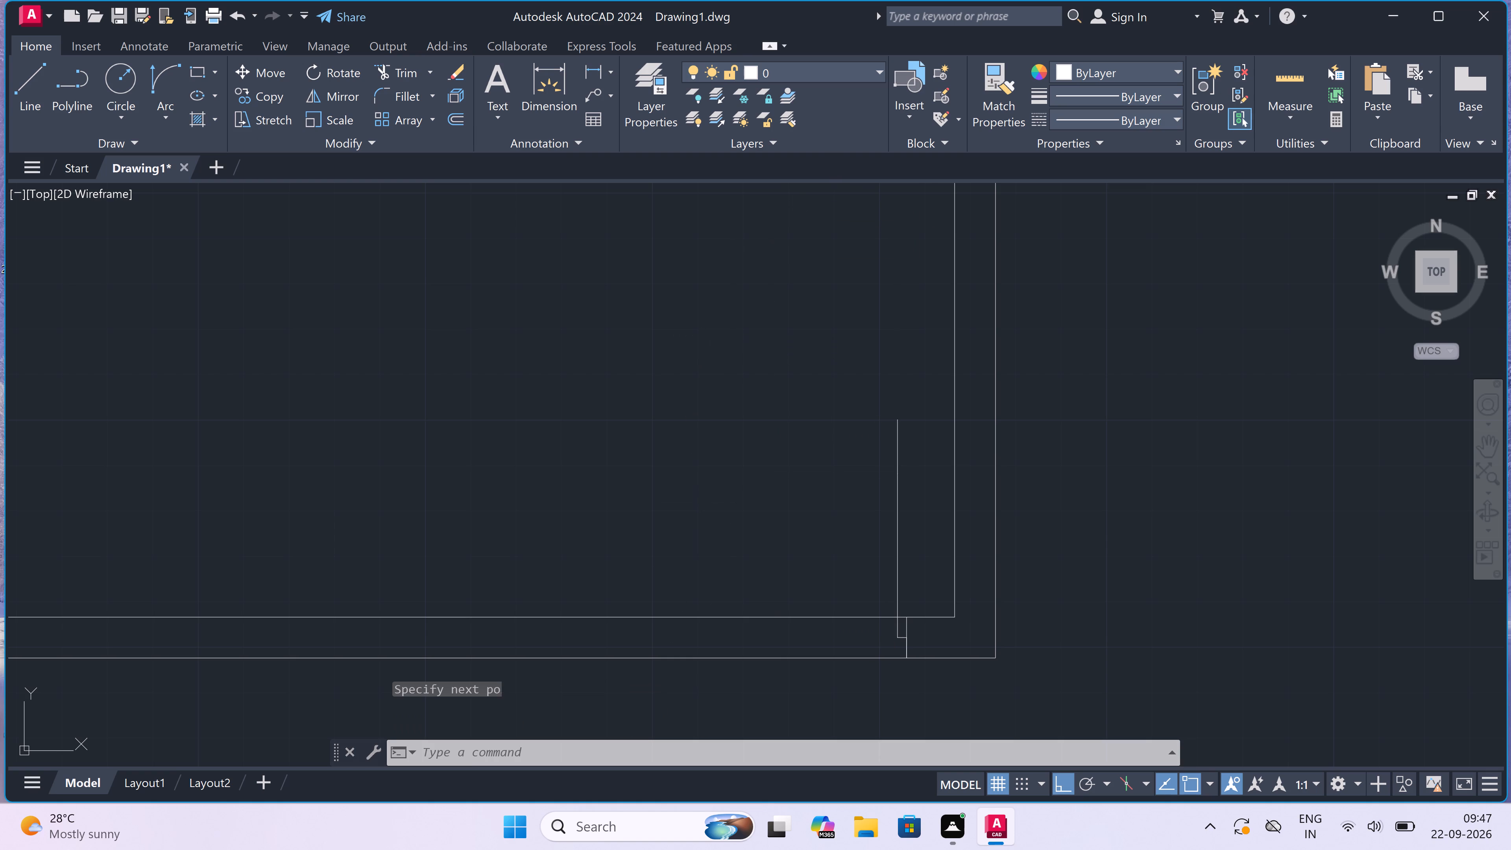
left_click(667, 617)
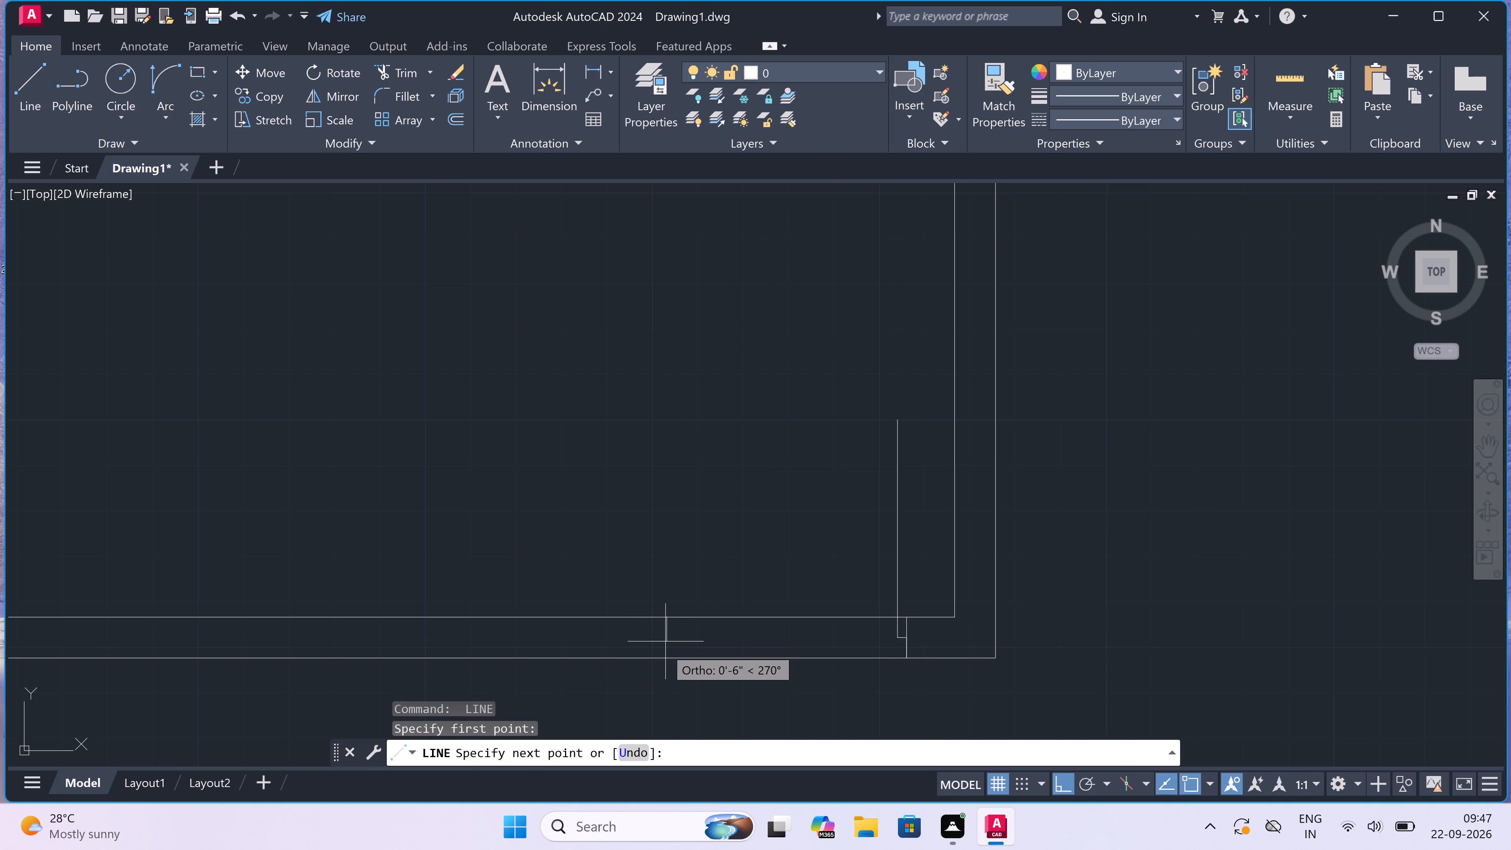
left_click(664, 656)
left_click(667, 643)
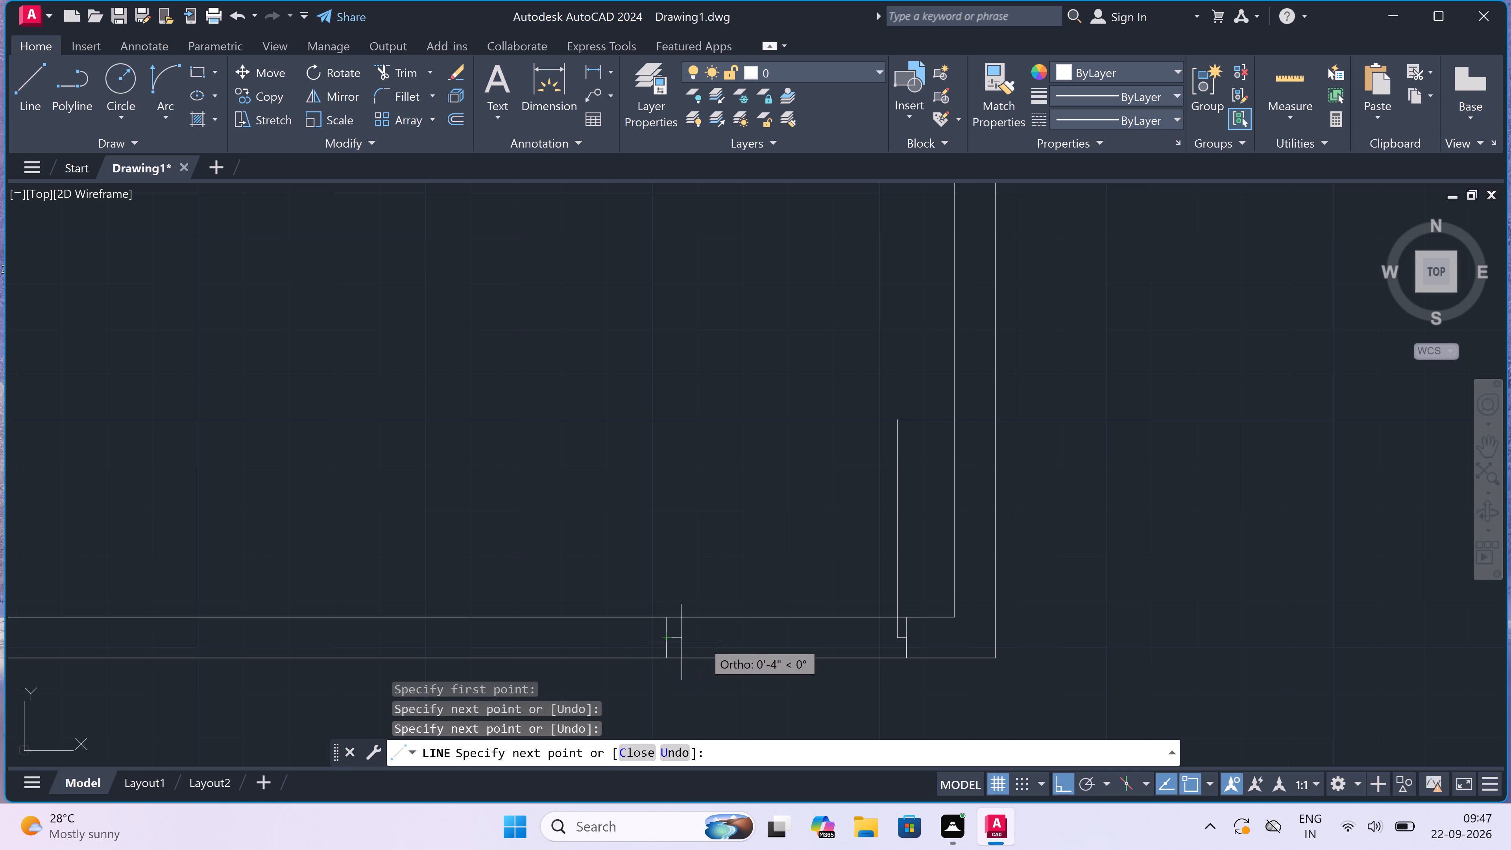
type("2\"")
key("space")
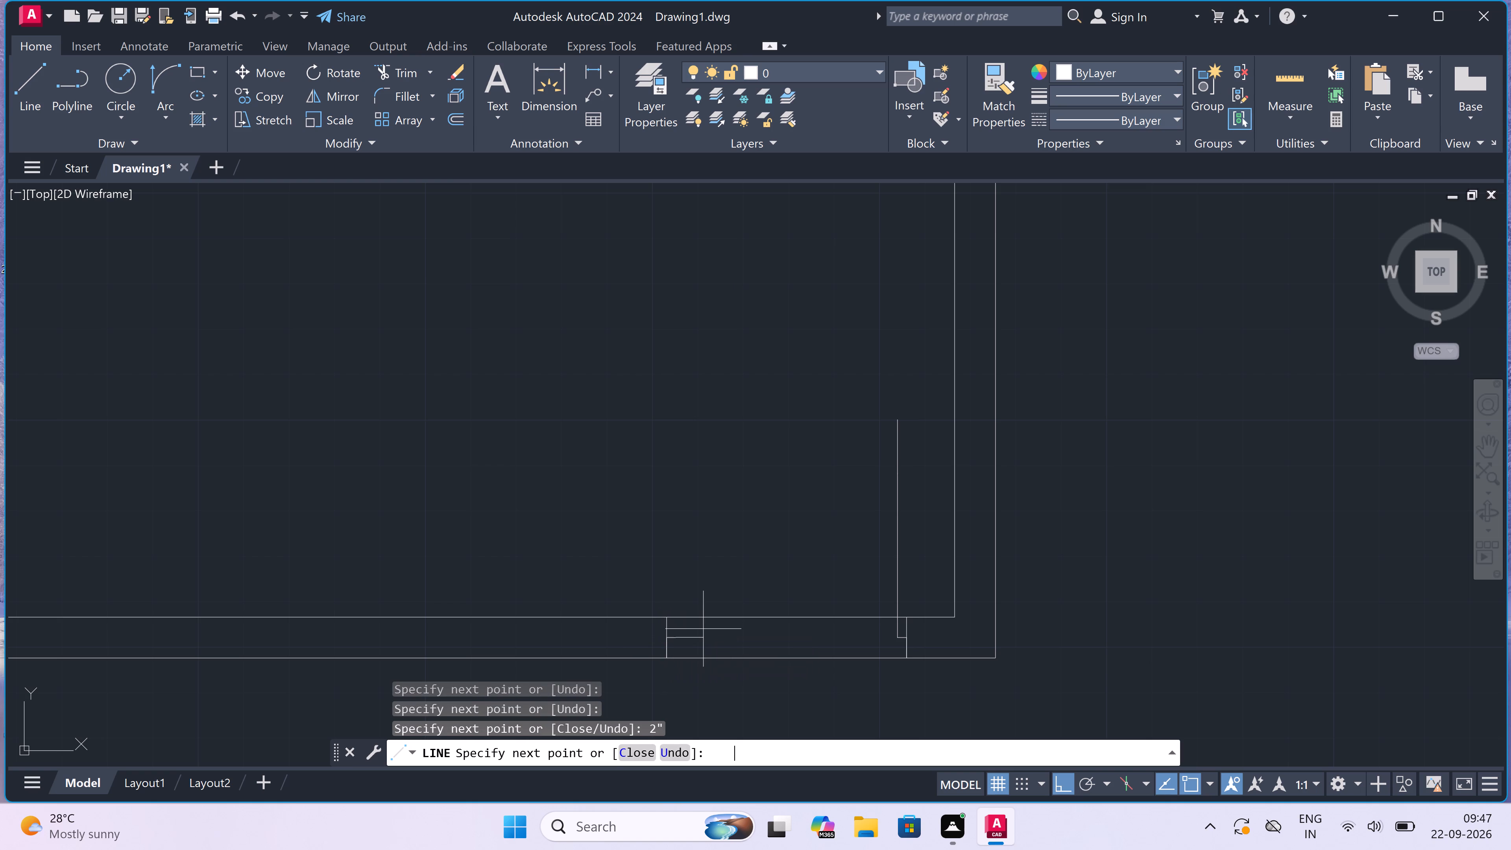
key("Escape")
Draw the entrance door's swing arc from the top of the door leaf to the end of the opposite jamb's stub.
left_click_drag(169, 68, 171, 72)
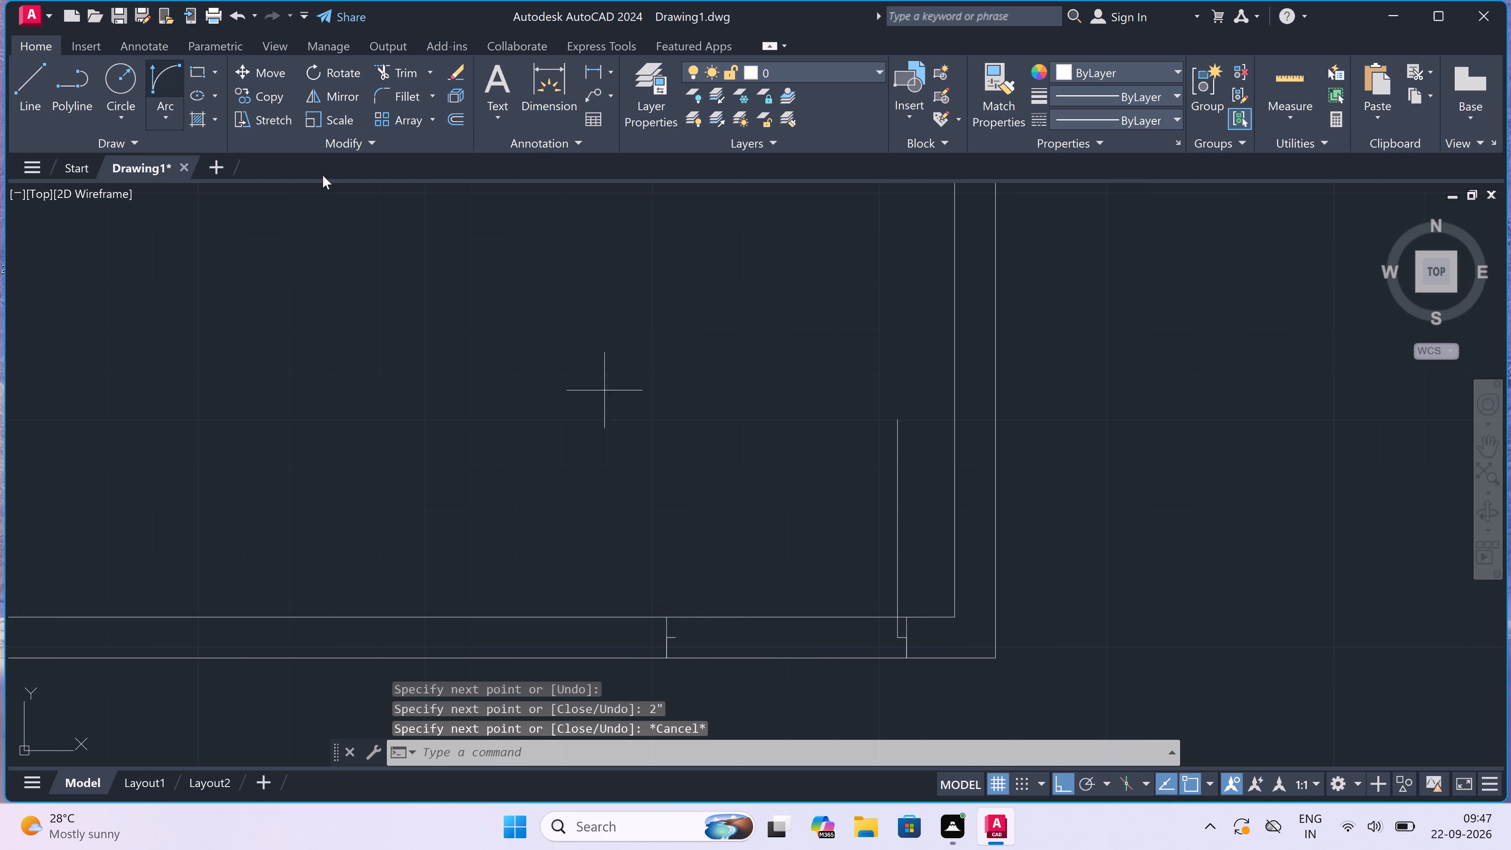
left_click(901, 415)
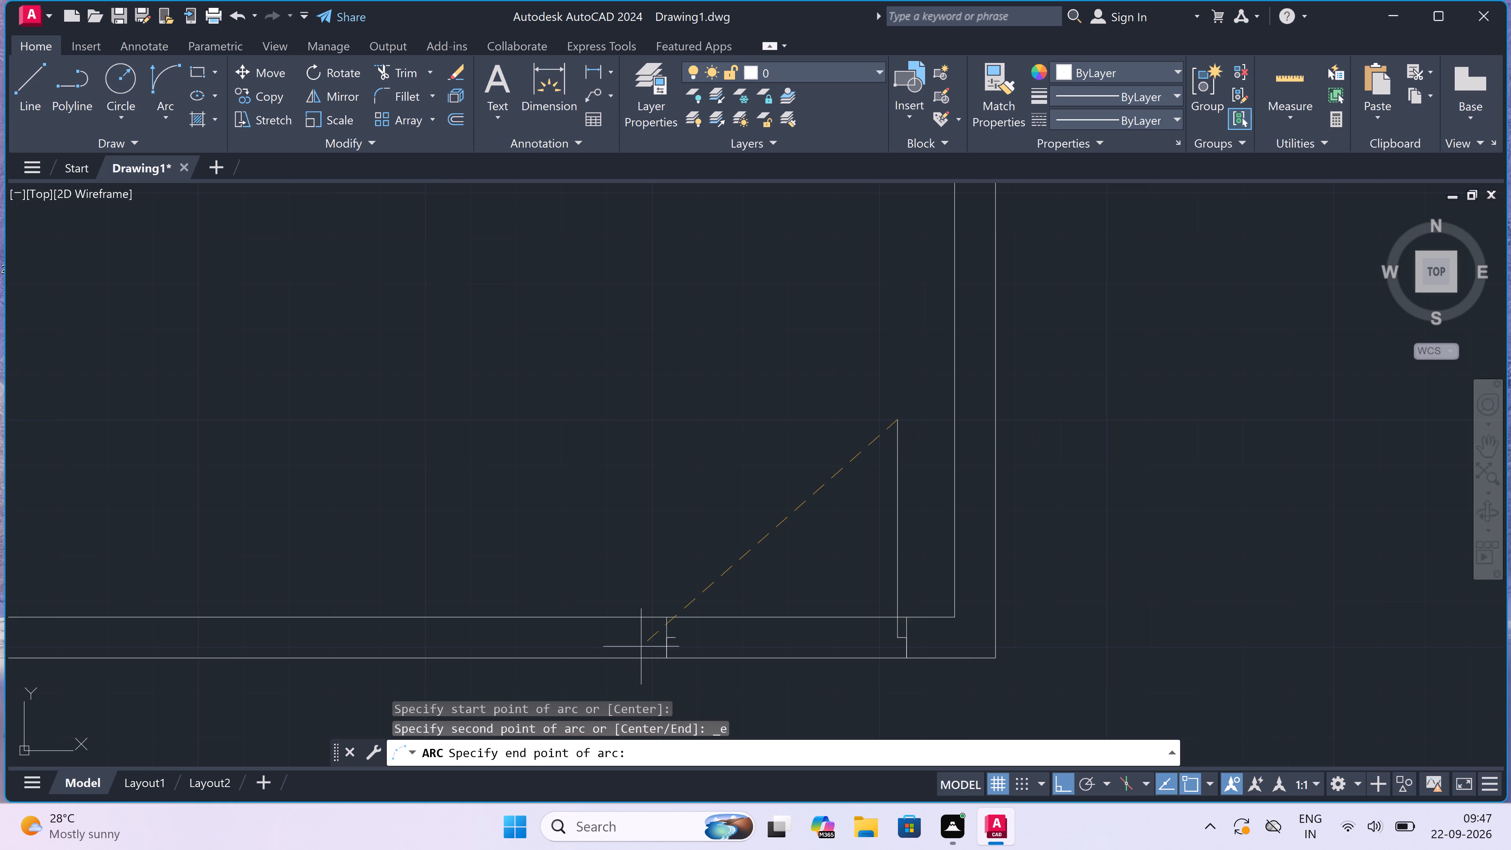
left_click(678, 635)
left_click(631, 519)
Trim both bottom wall lines between the two entrance door jambs to open the doorway.
scroll(638, 512, "down", 2)
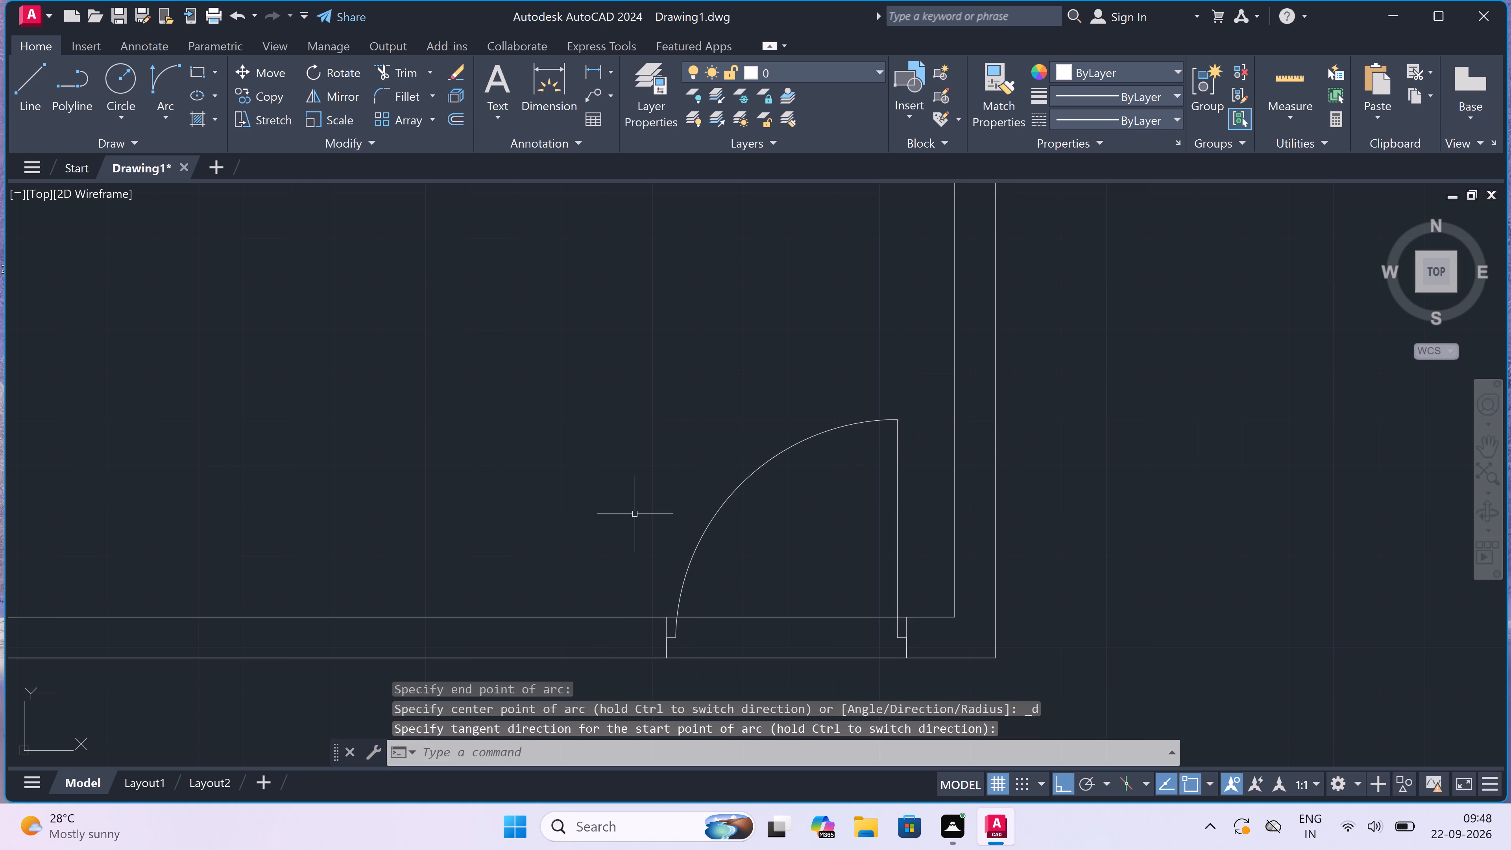
scroll(638, 512, "down", 1)
scroll(655, 575, "up", 2)
type("tr")
key("space")
left_click(693, 462)
left_click(675, 599)
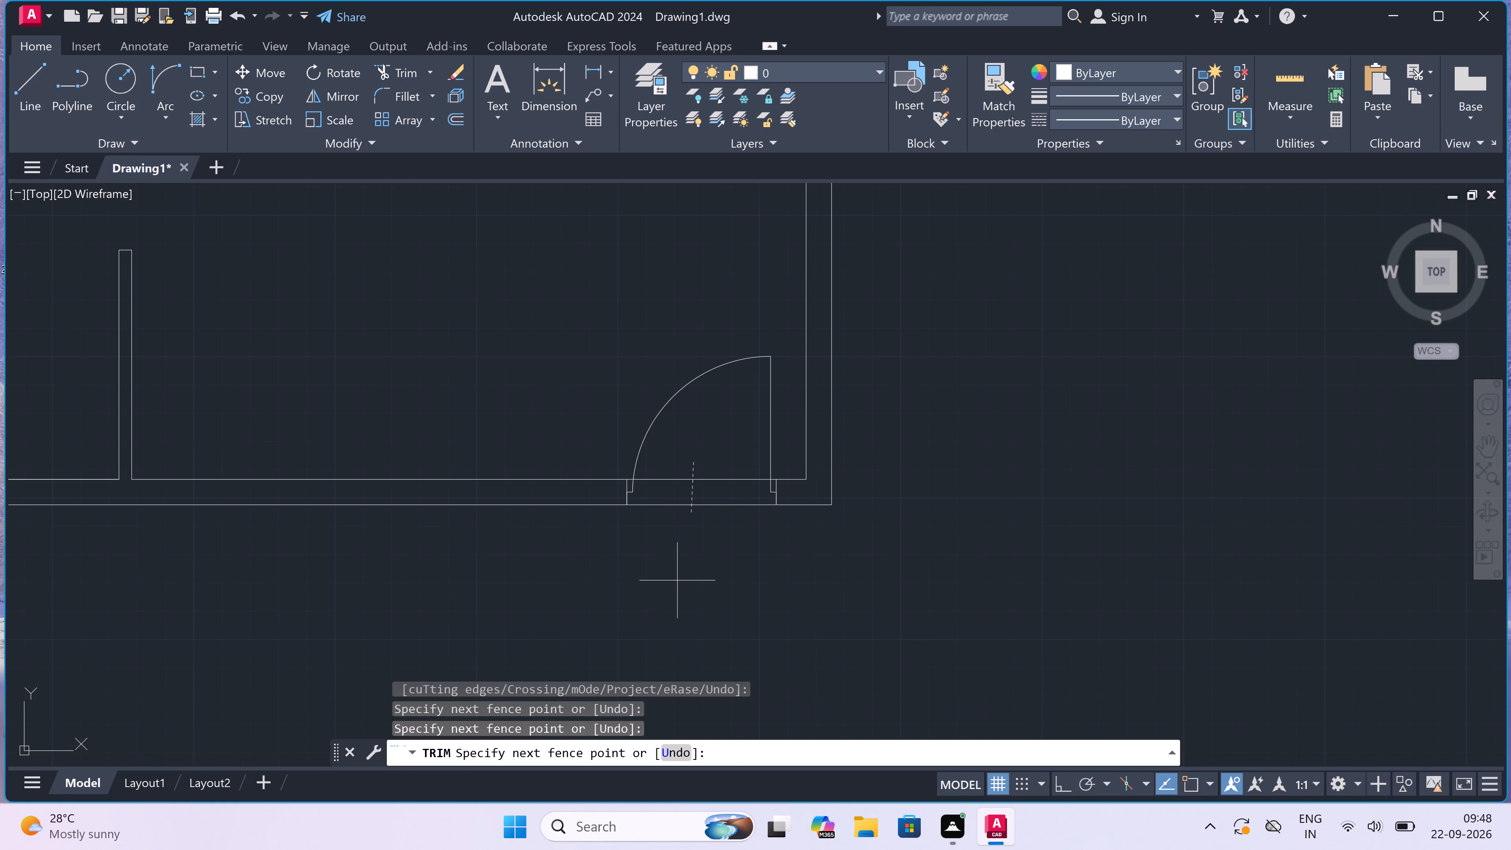
key("Escape")
Draw a 5' window in the bottom wall between the short partition and the entrance door, with a centre line and end lines across the wall.
scroll(676, 593, "down", 4)
scroll(586, 561, "up", 3)
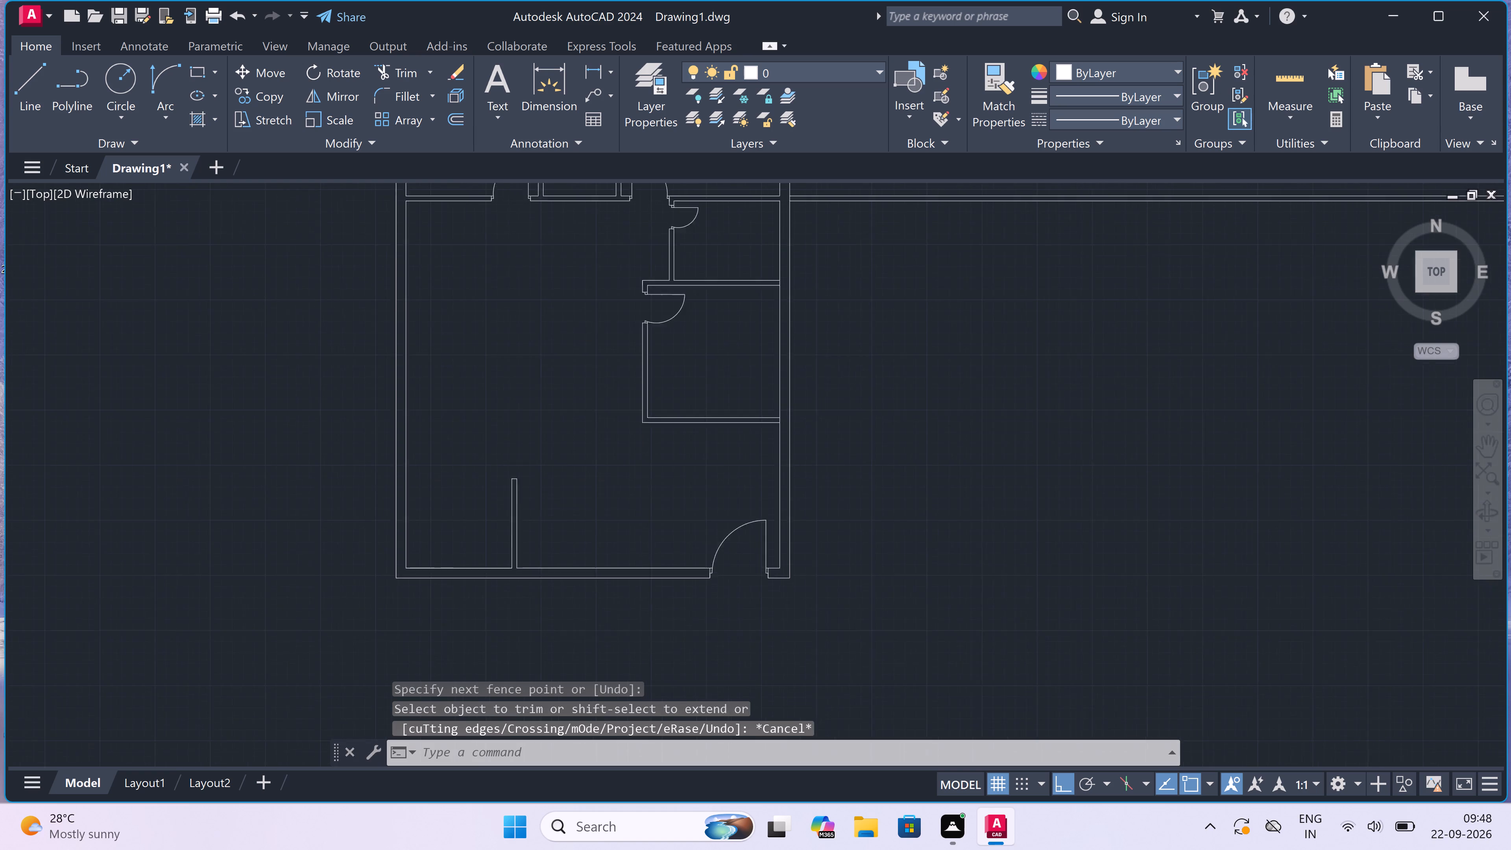
scroll(541, 548, "up", 2)
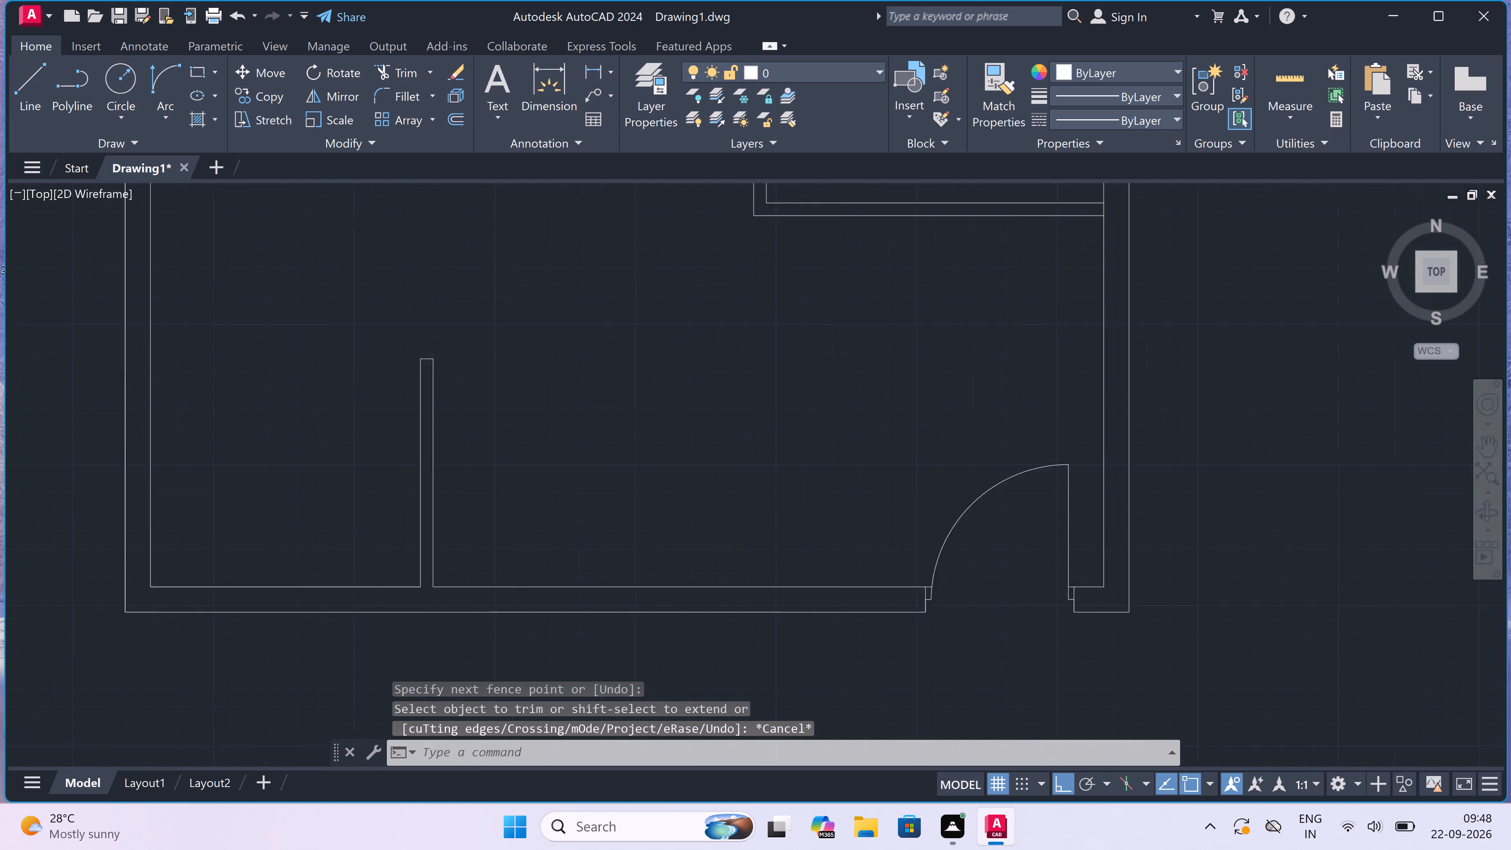
key("l")
key("space")
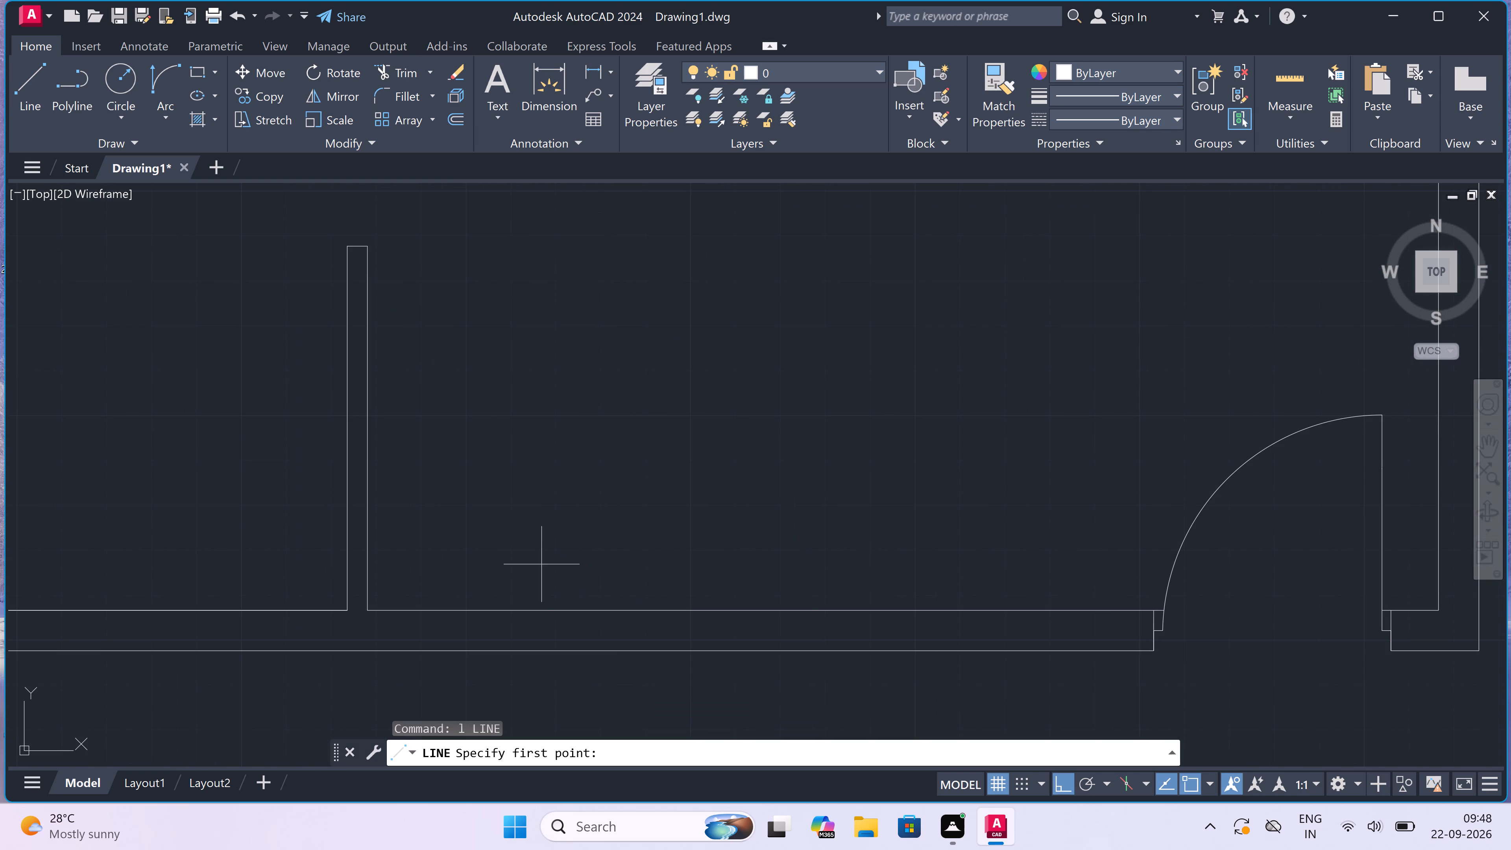
left_click(560, 610)
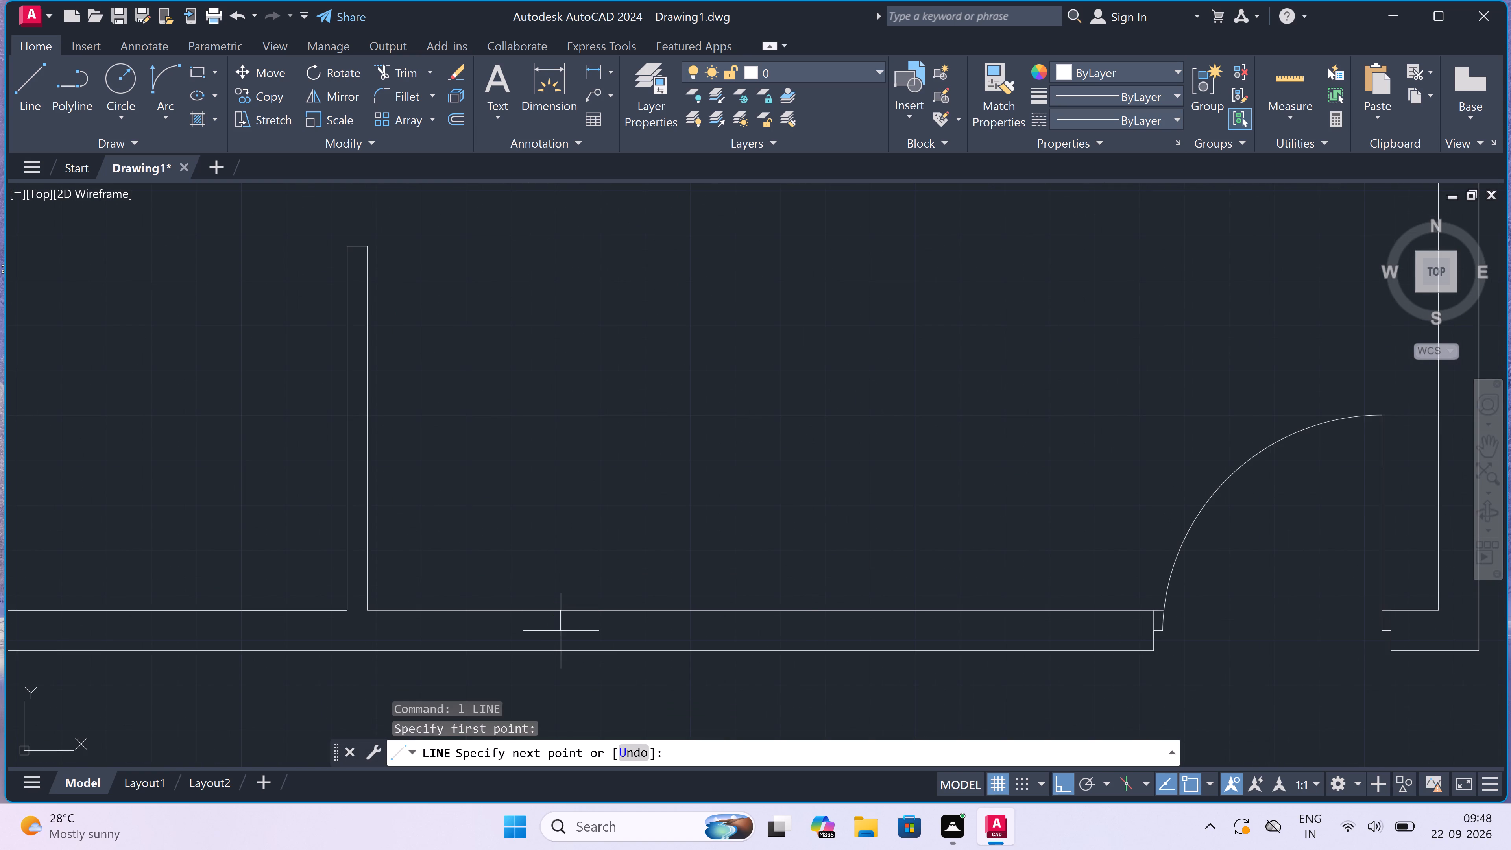
left_click(557, 652)
left_click(557, 632)
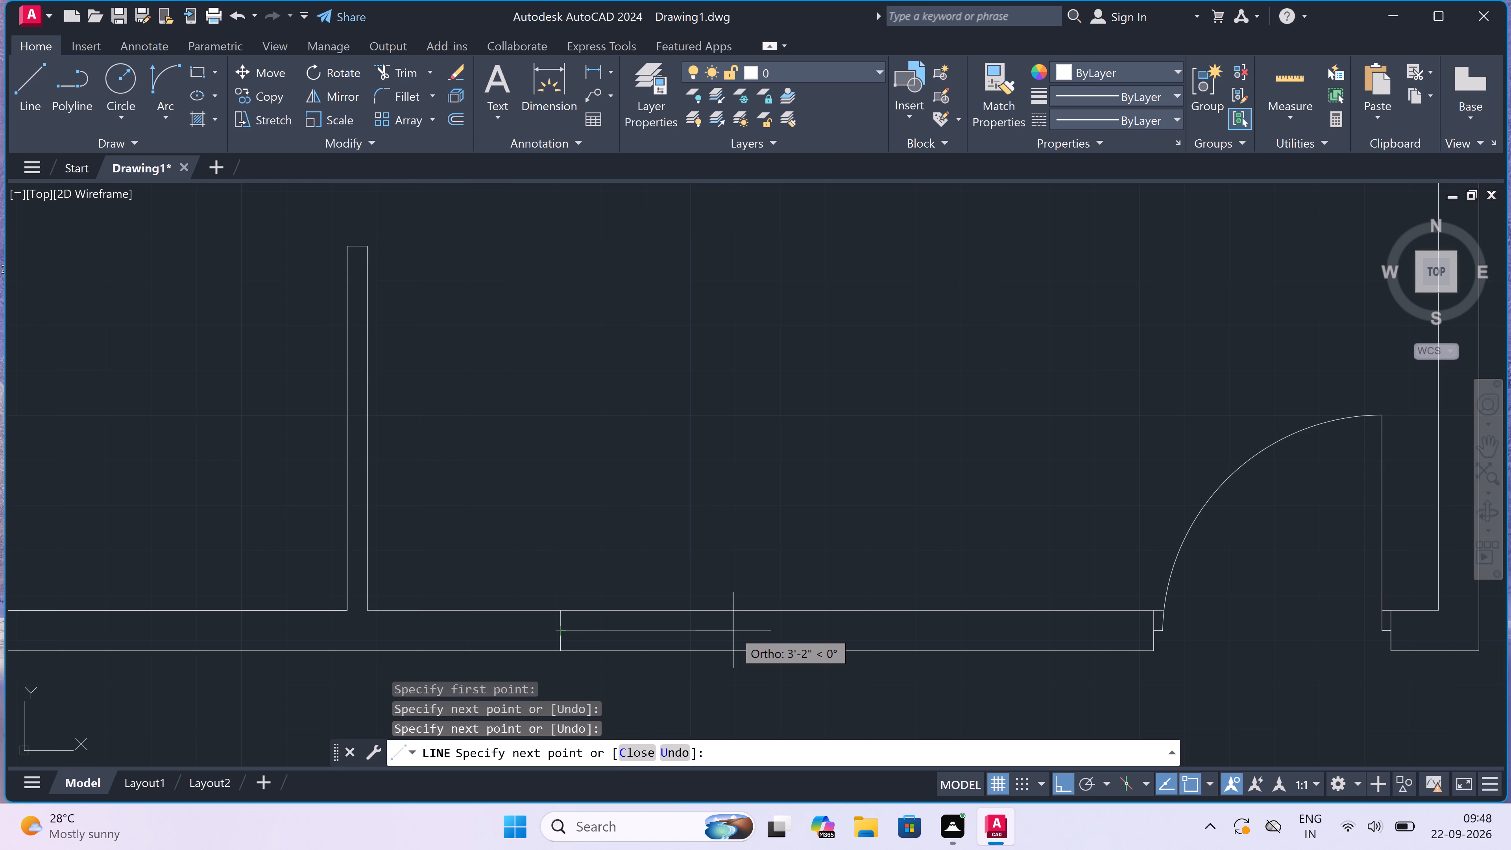
type("5'")
key("space")
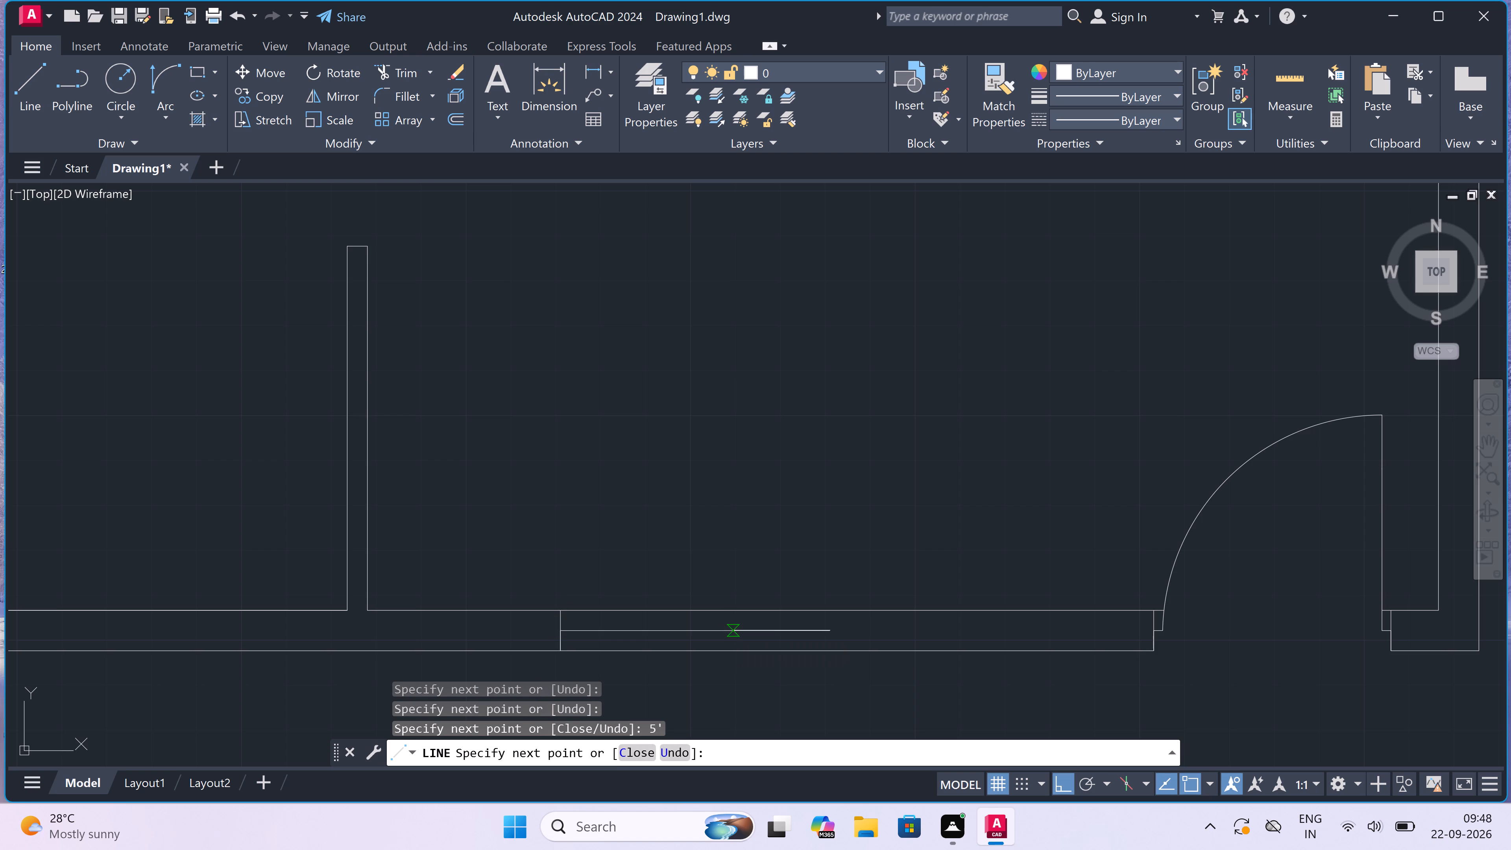
left_click(824, 612)
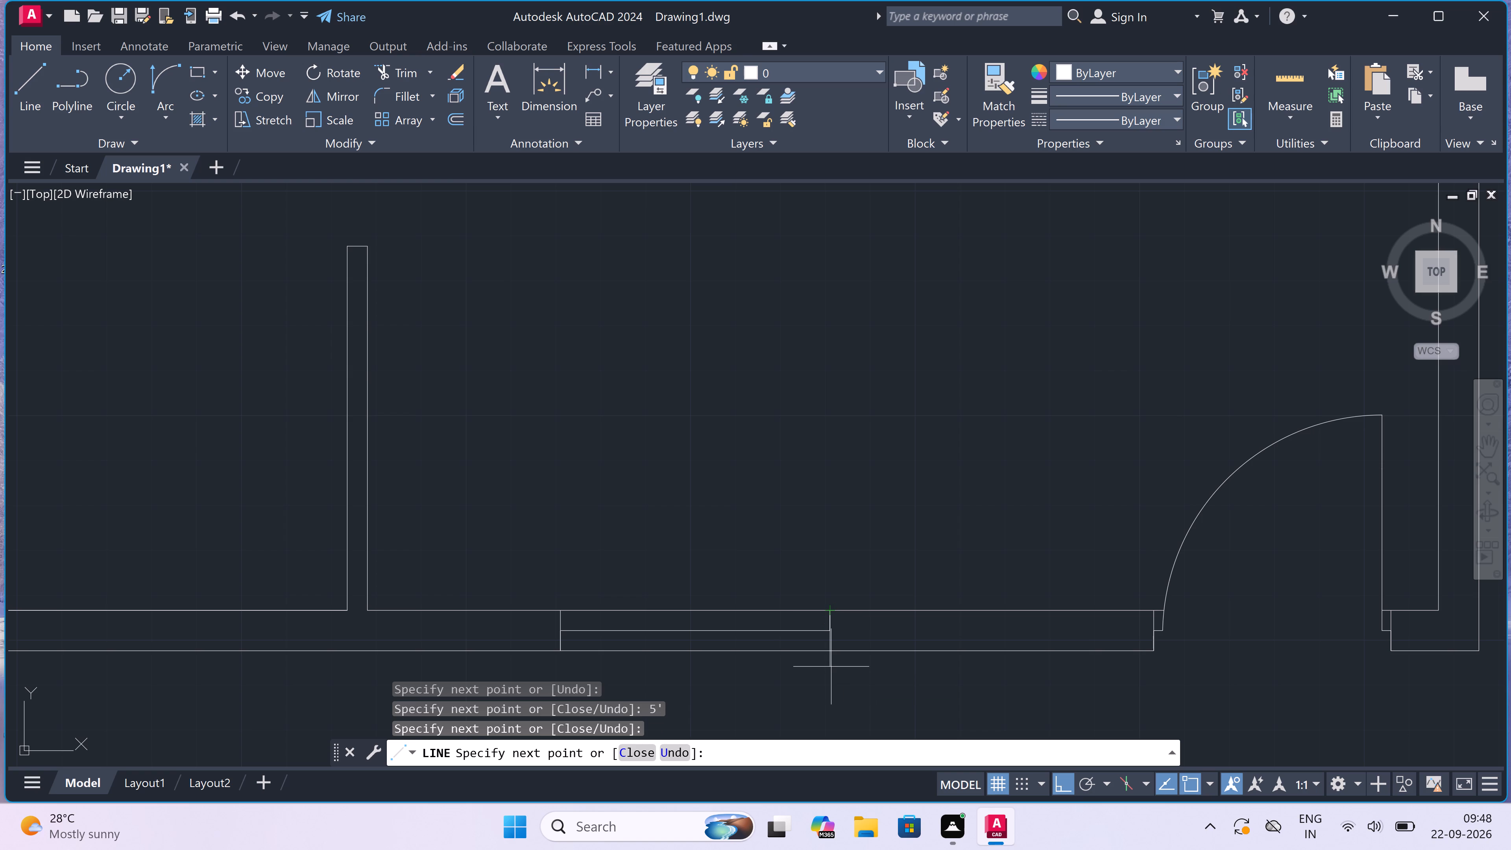
left_click(827, 650)
key("Escape")
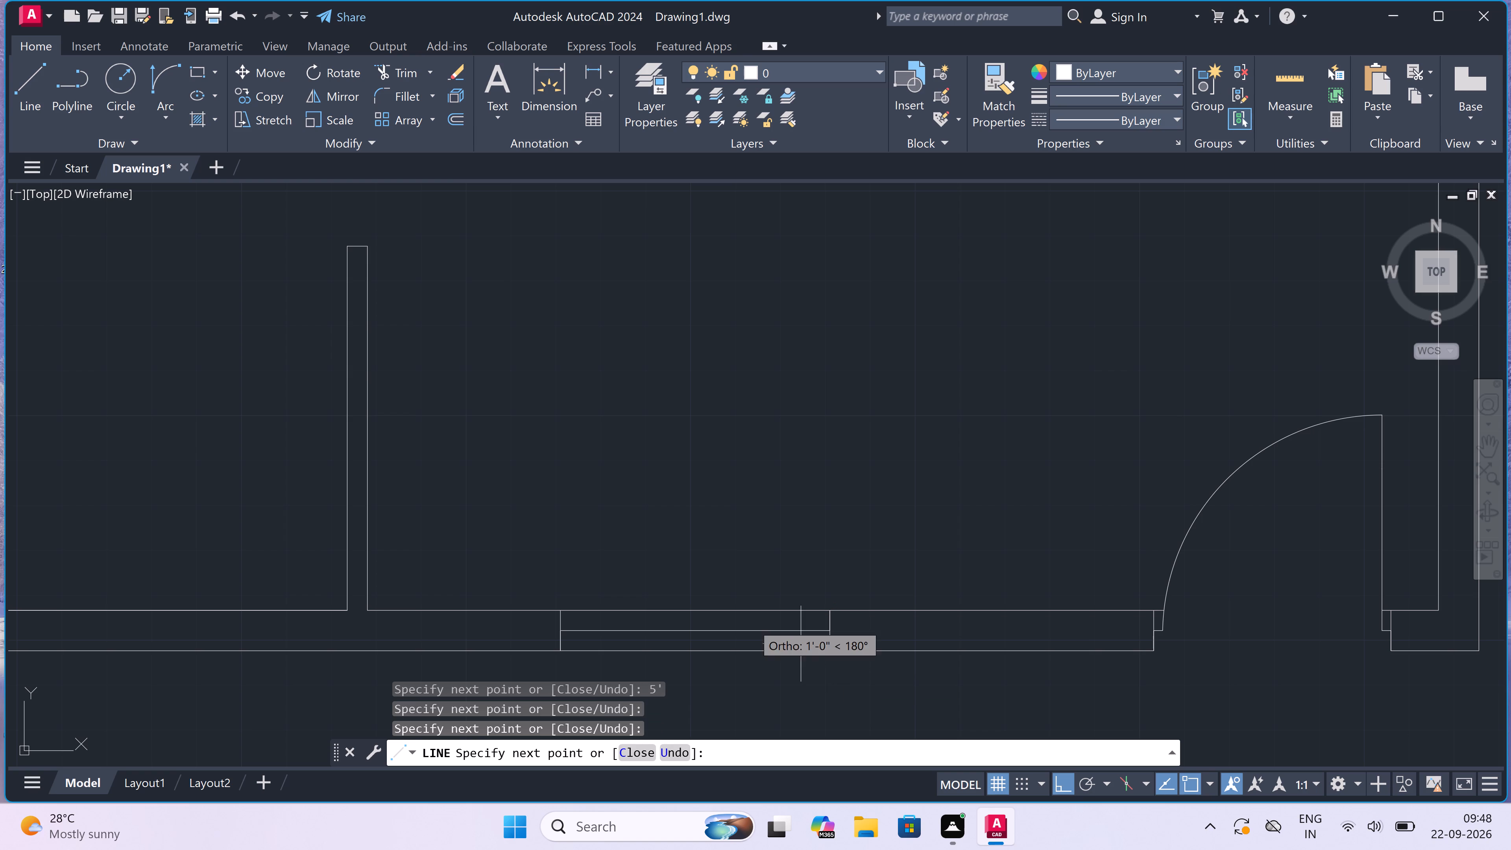
Draw a 5' window in the right outer wall of the lower enclosed room, with a centre line and end lines across the wall.
scroll(706, 569, "down", 4)
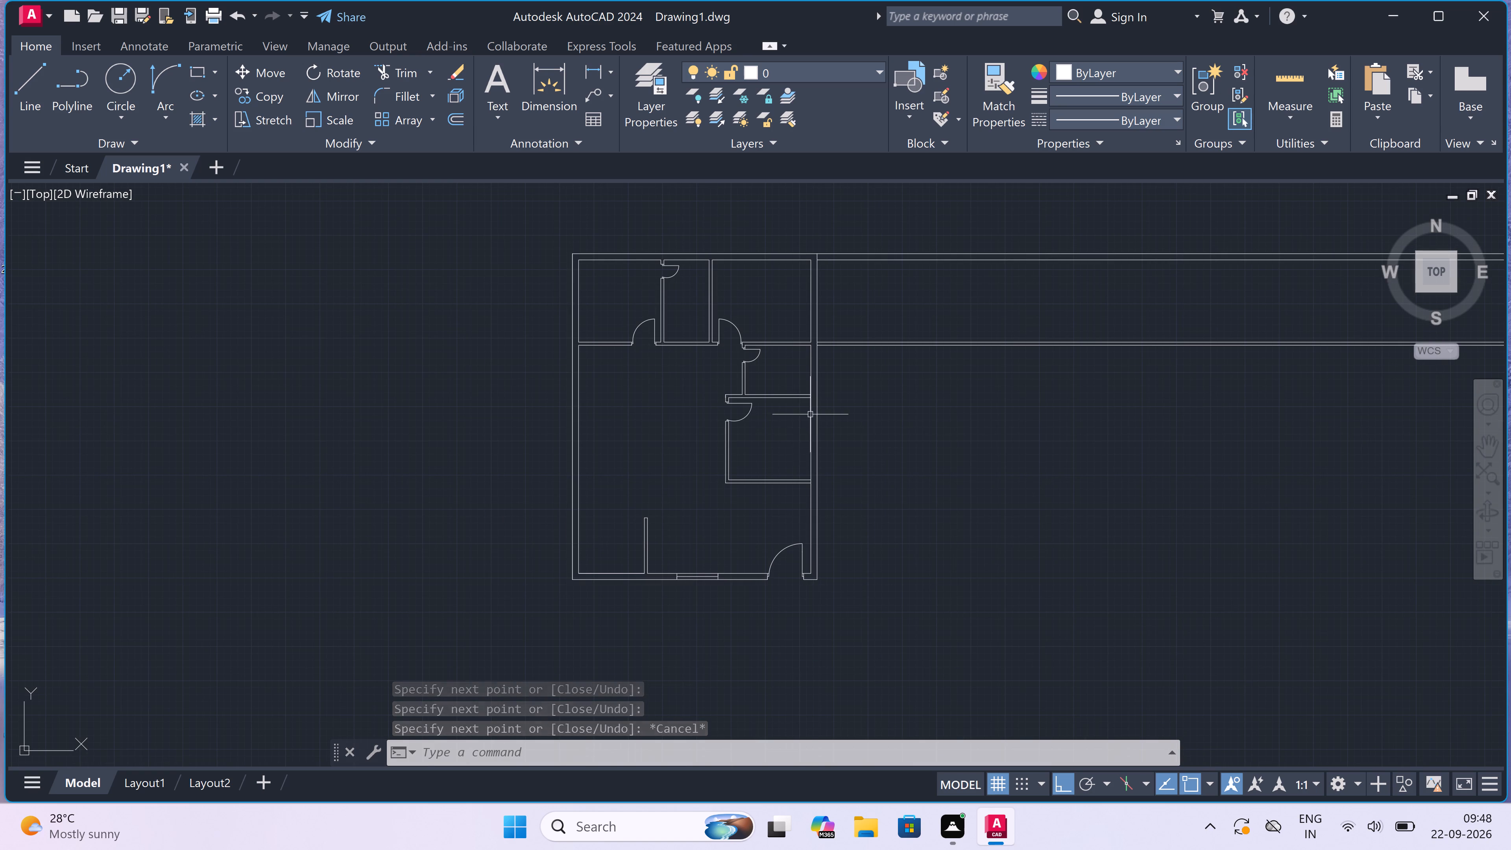
scroll(810, 414, "up", 3)
key("space")
left_click(809, 416)
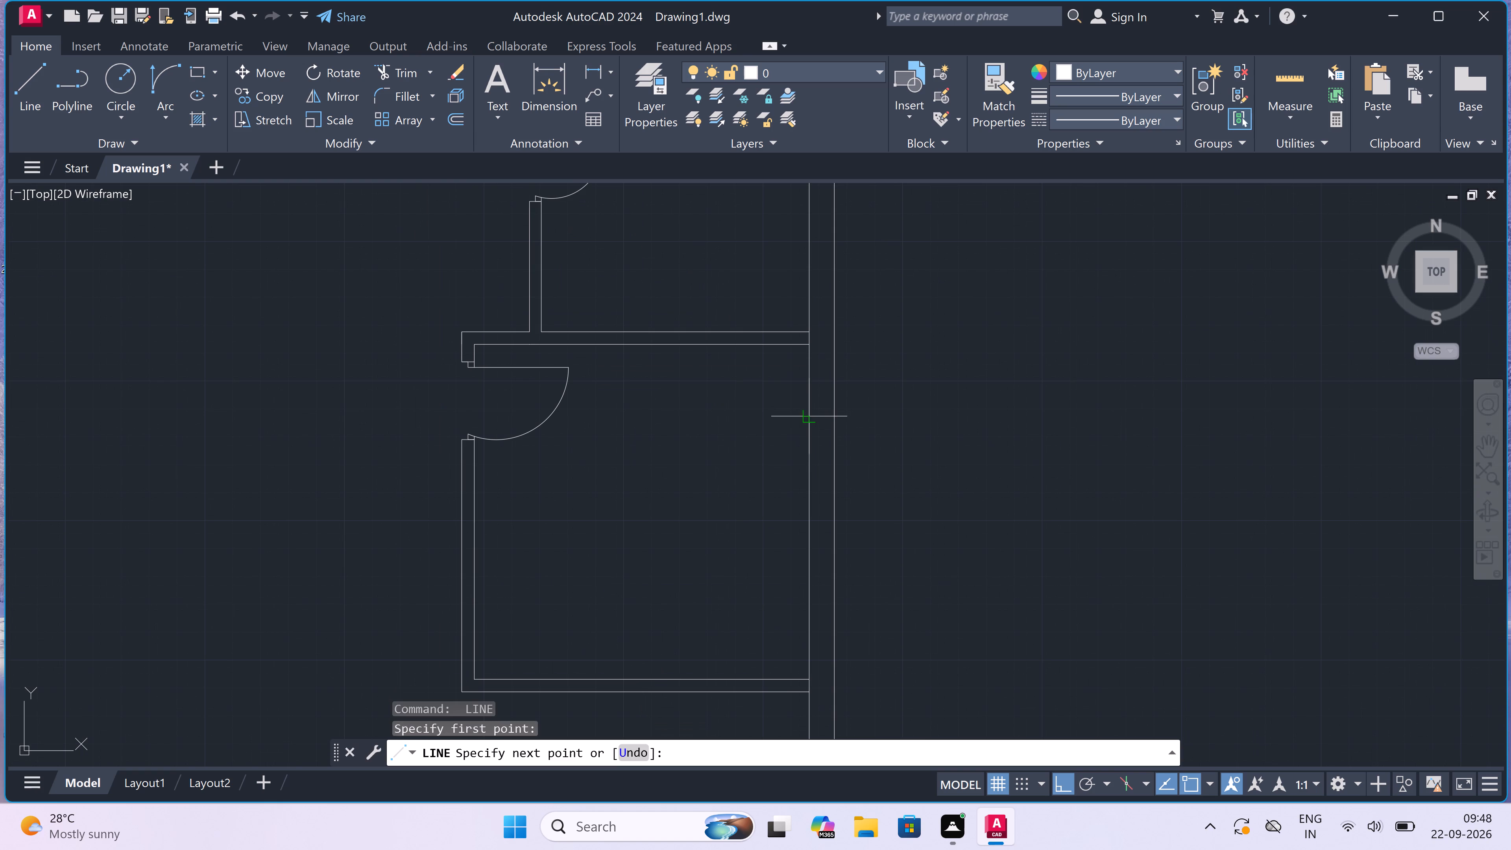
scroll(835, 417, "up", 2)
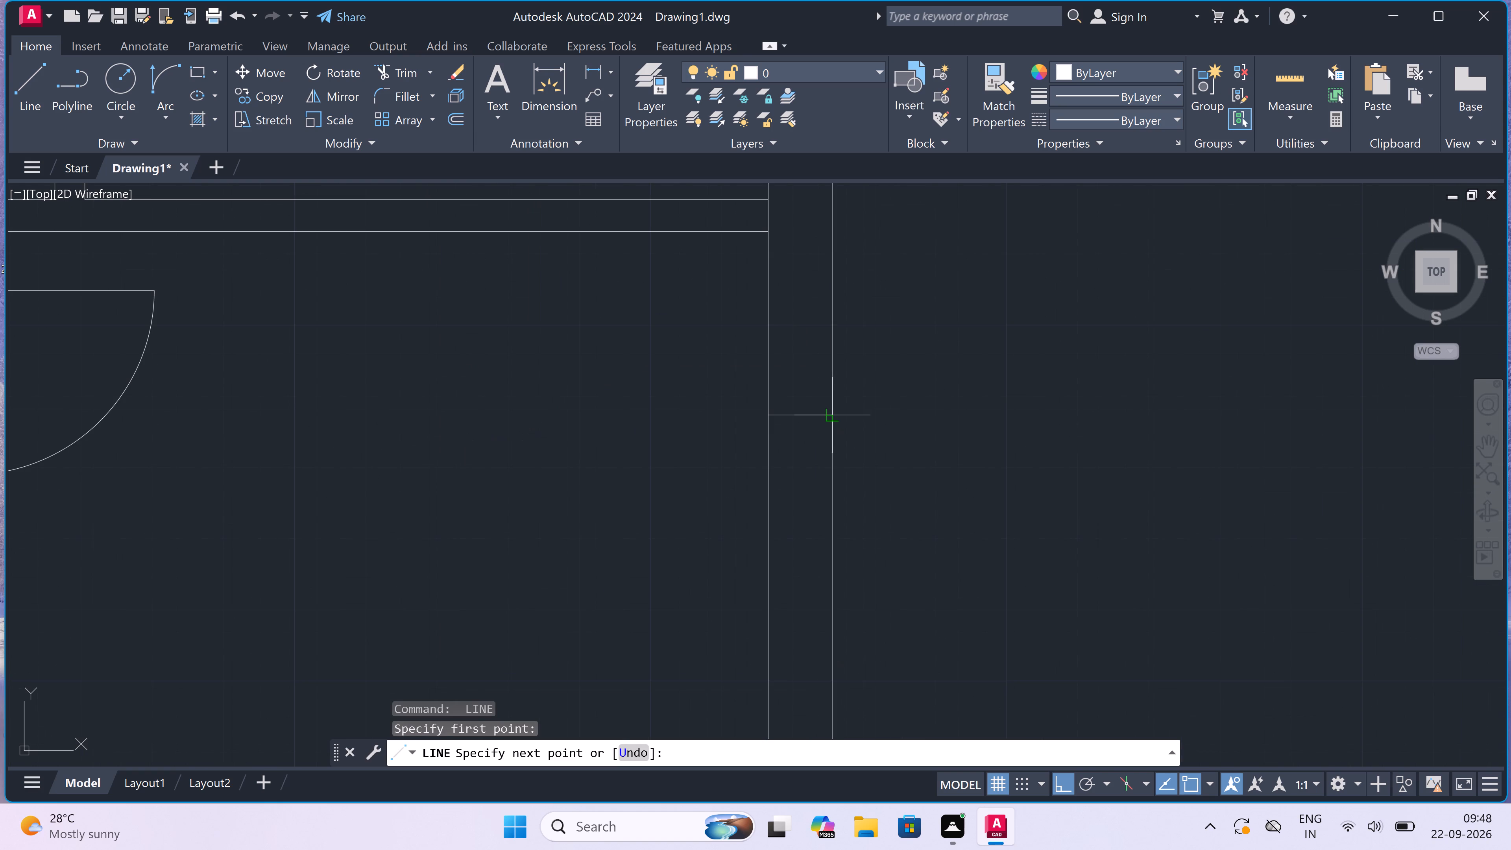
left_click(823, 415)
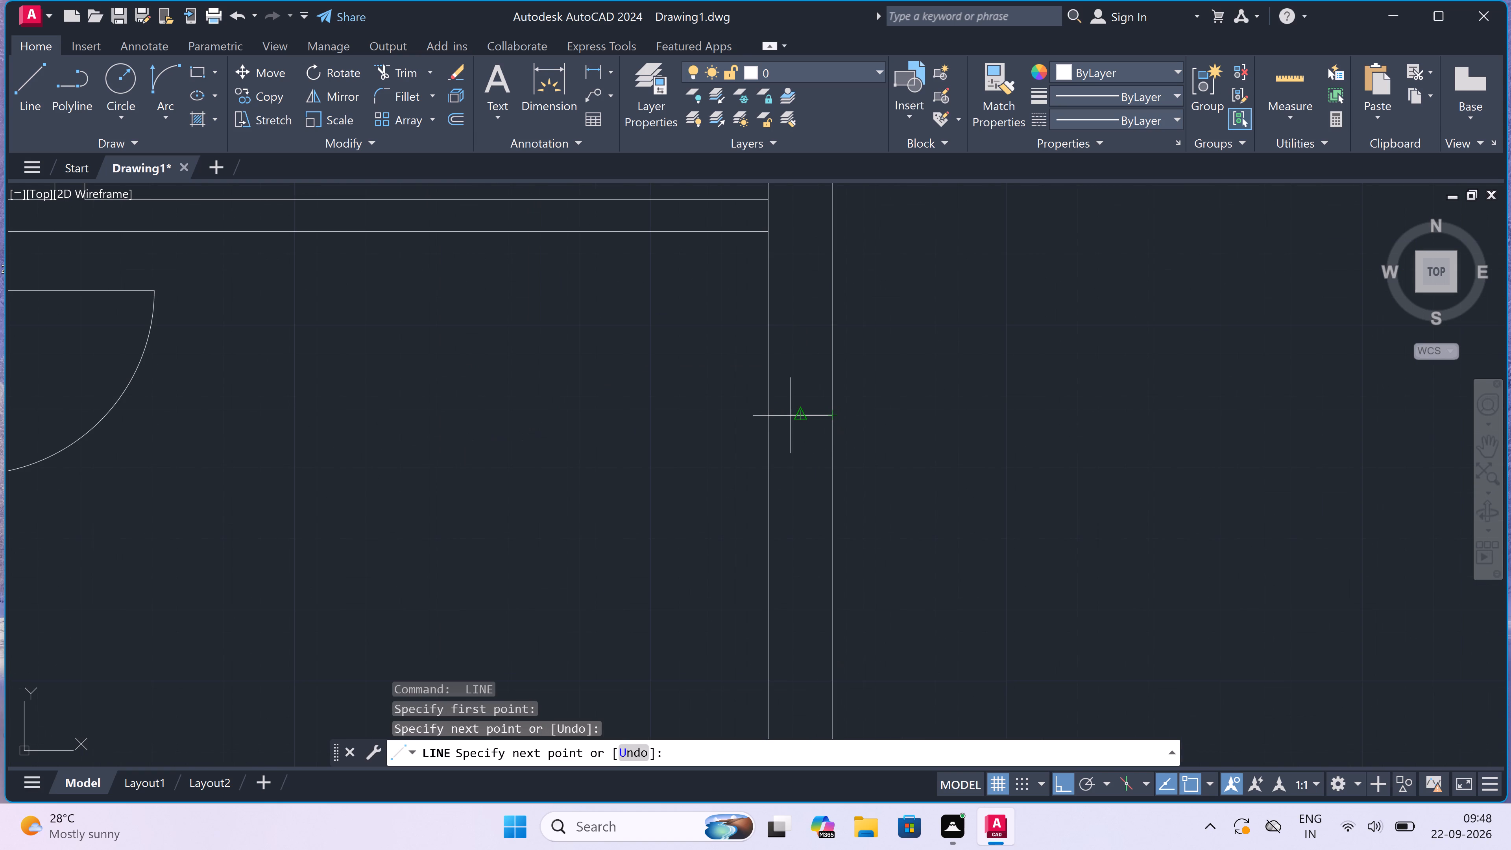
left_click(798, 414)
scroll(798, 414, "down", 2)
scroll(797, 446, "up", 2)
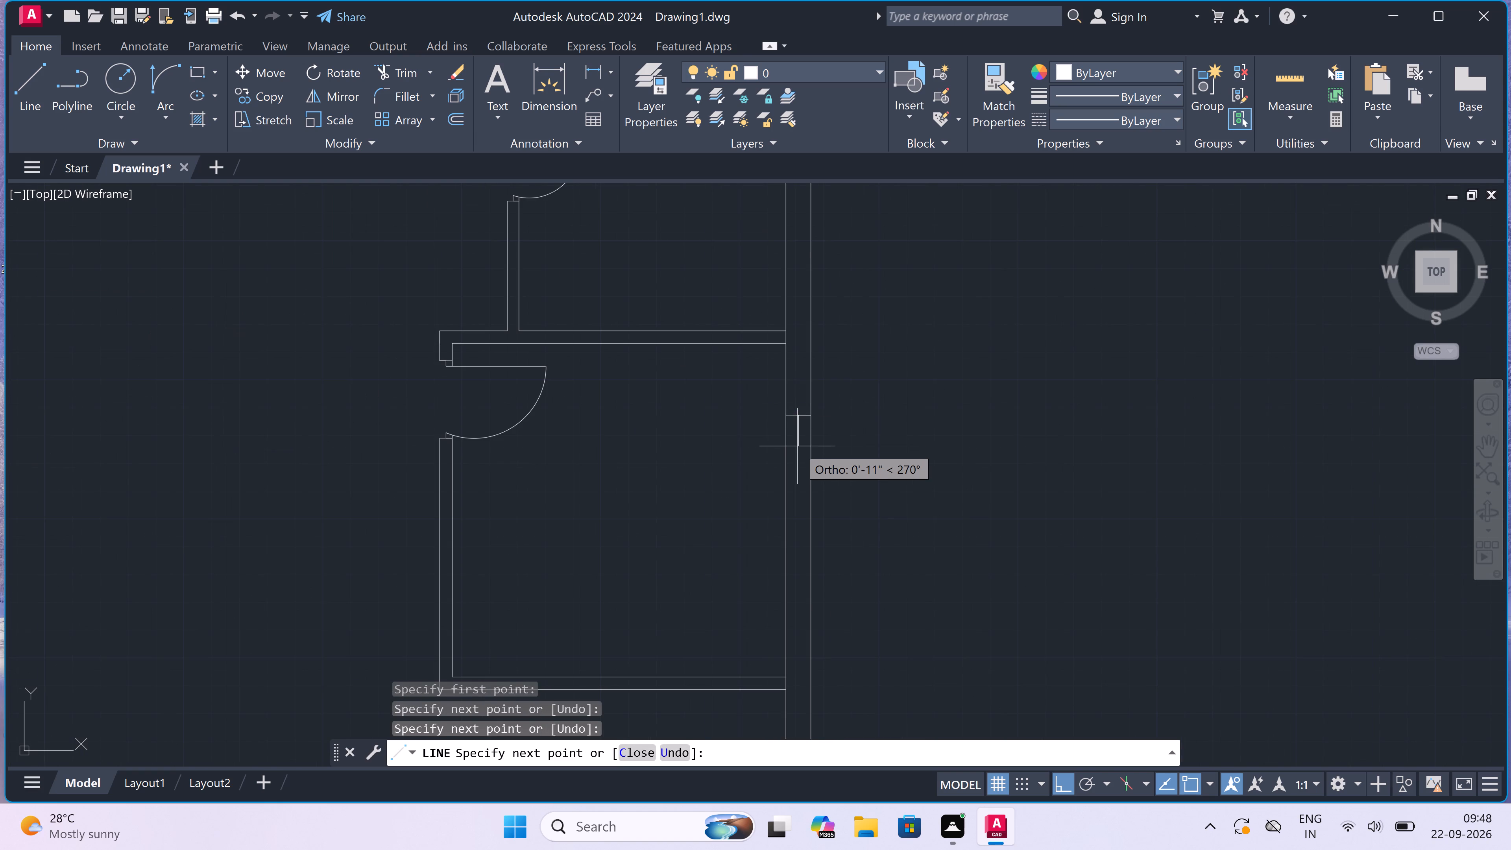
scroll(797, 446, "up", 1)
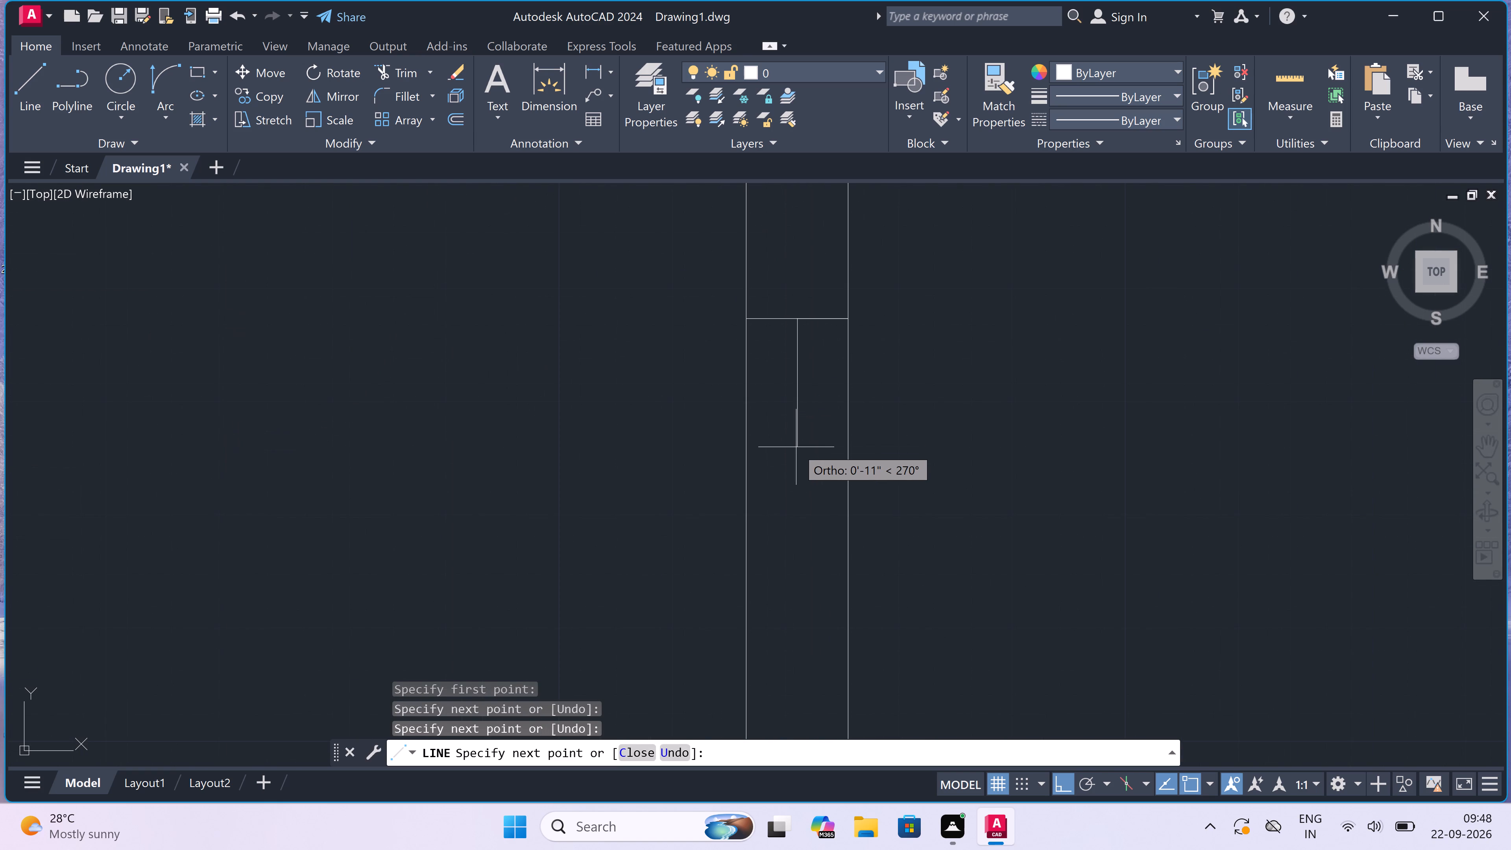
type("5'")
key("space")
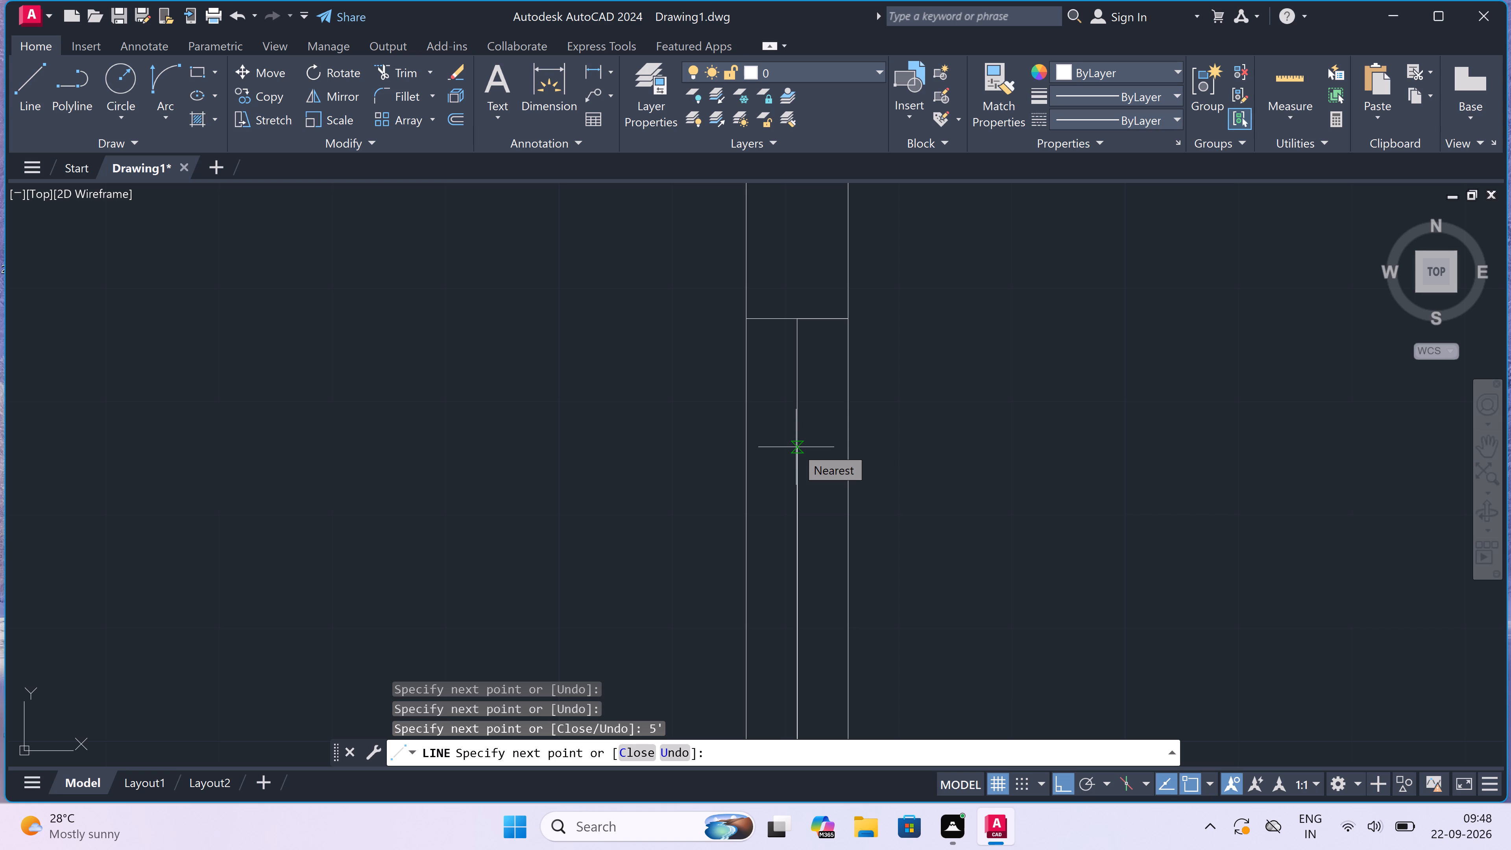
scroll(773, 297, "down", 4)
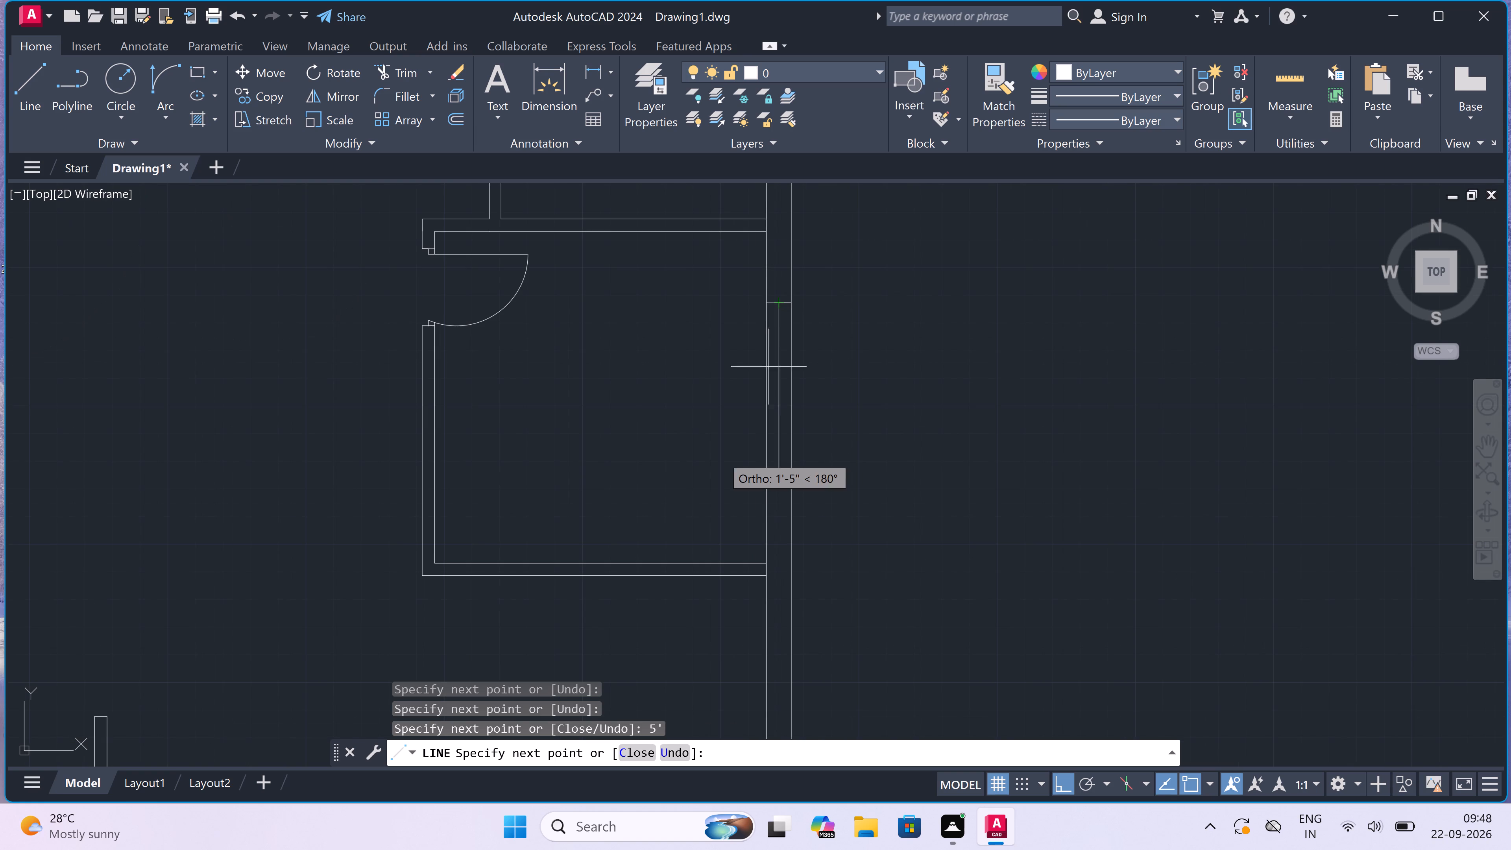
scroll(725, 458, "up", 1)
scroll(772, 479, "up", 3)
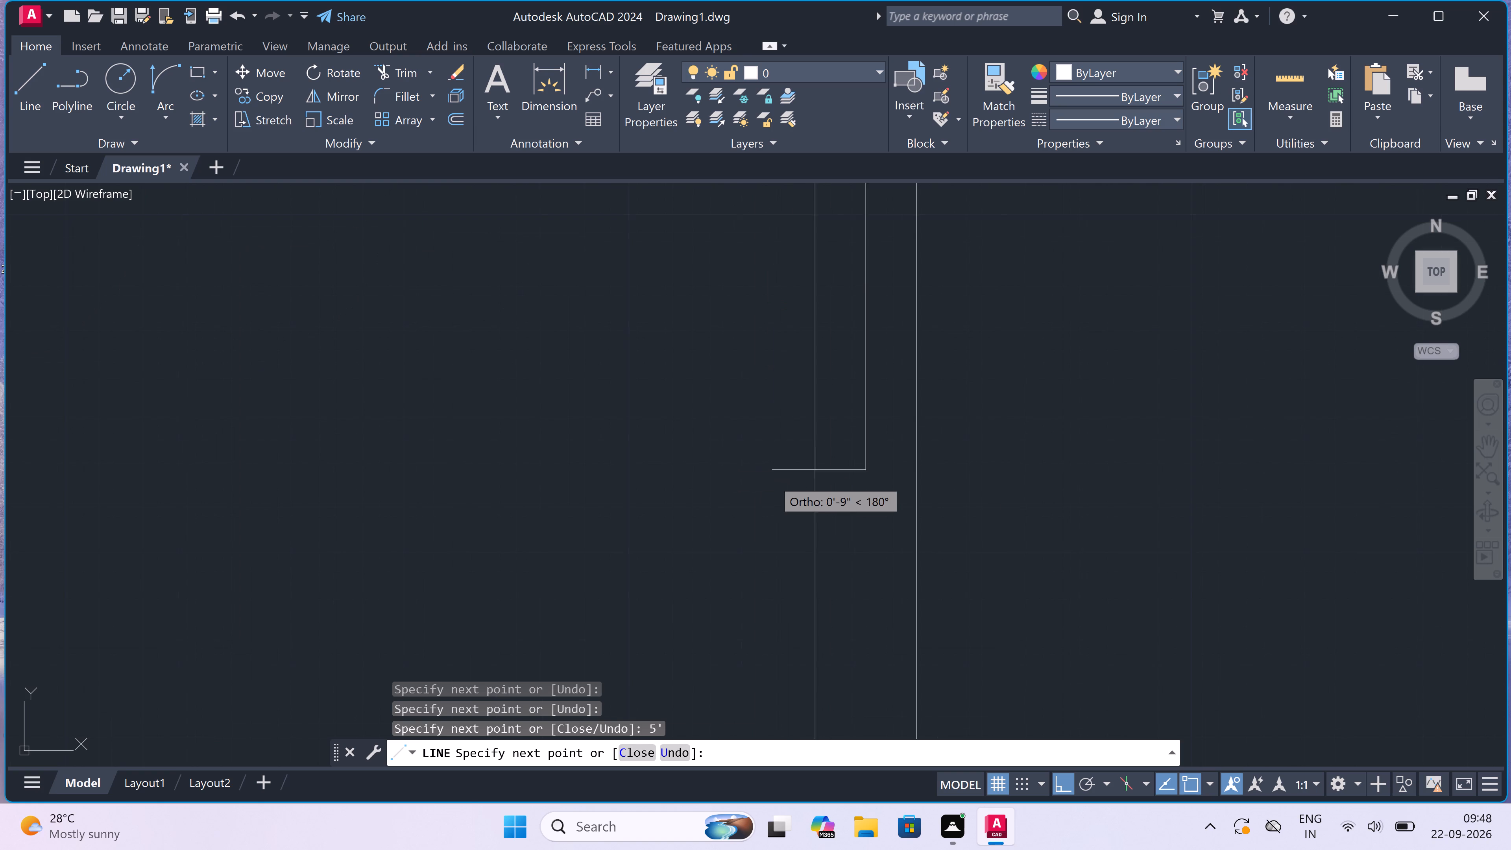
left_click_drag(834, 463, 839, 465)
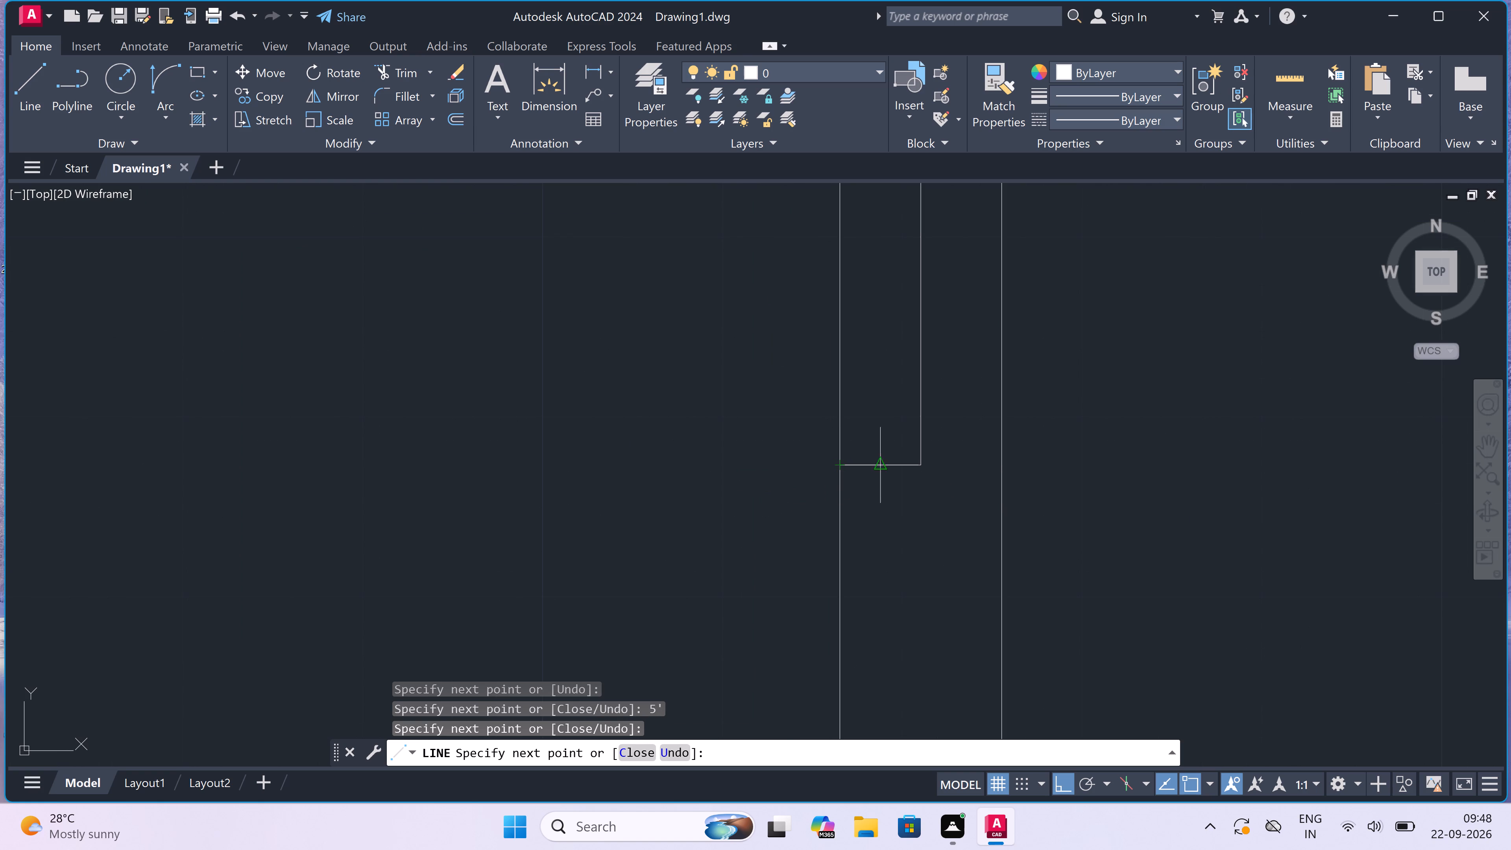
left_click(998, 466)
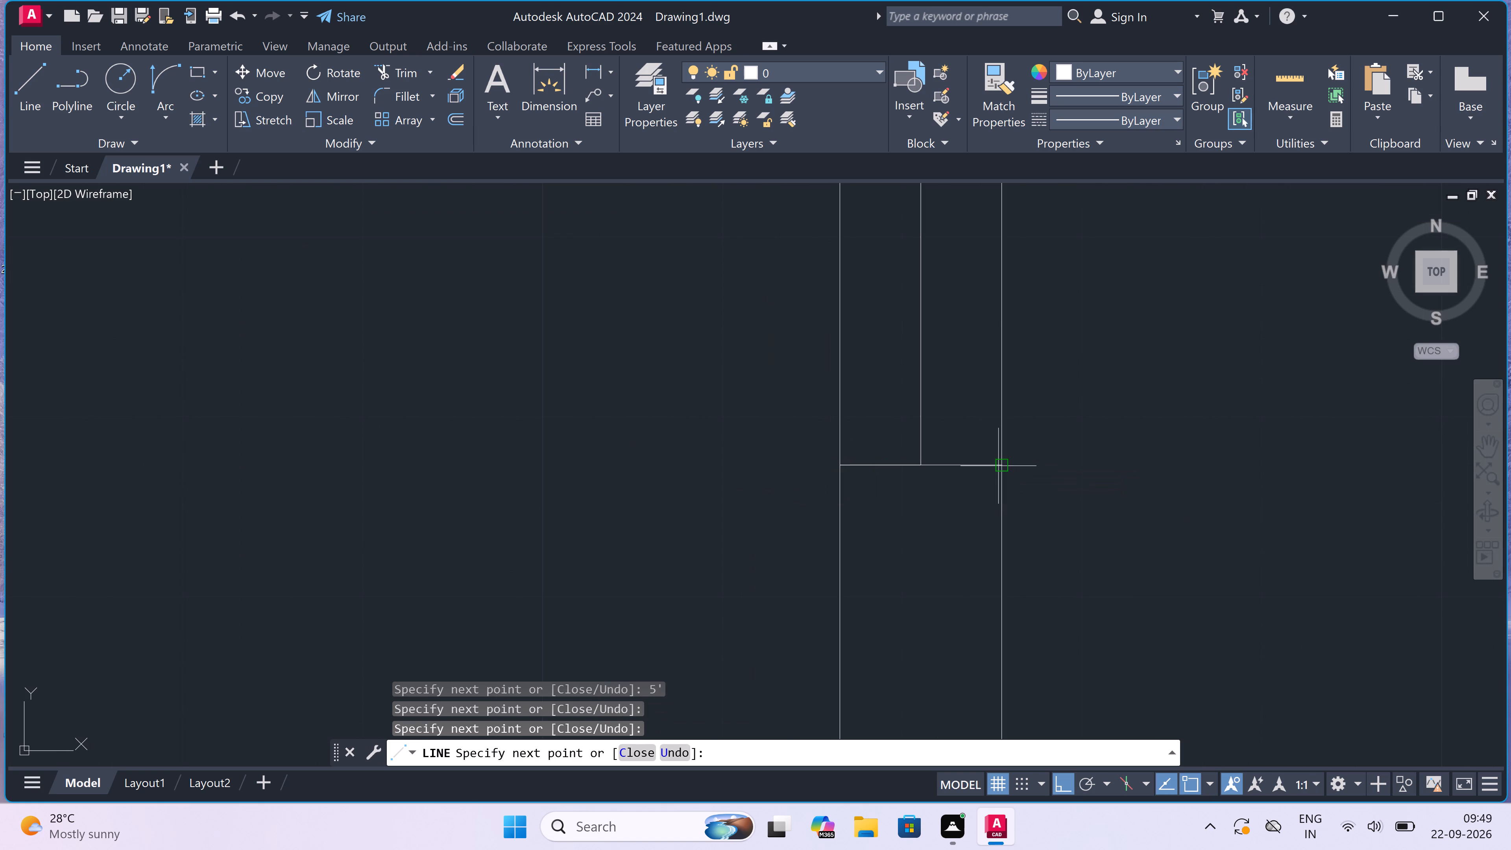
key("Escape")
Draw a 2' window in the right outer wall of the small room above, with a centre line and end lines across the wall.
scroll(735, 437, "down", 7)
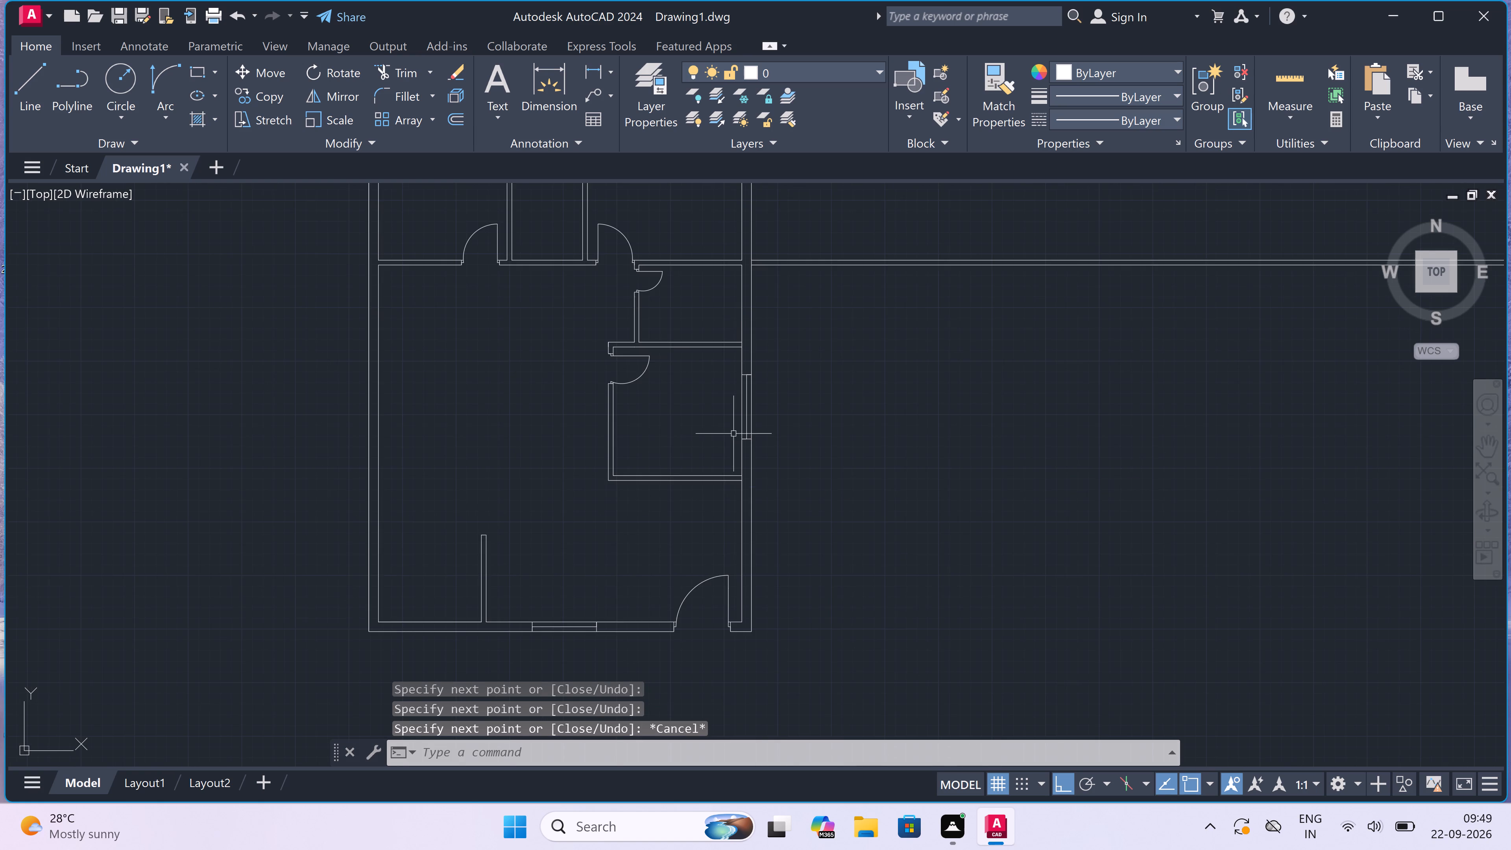
scroll(711, 339, "up", 1)
scroll(740, 325, "up", 3)
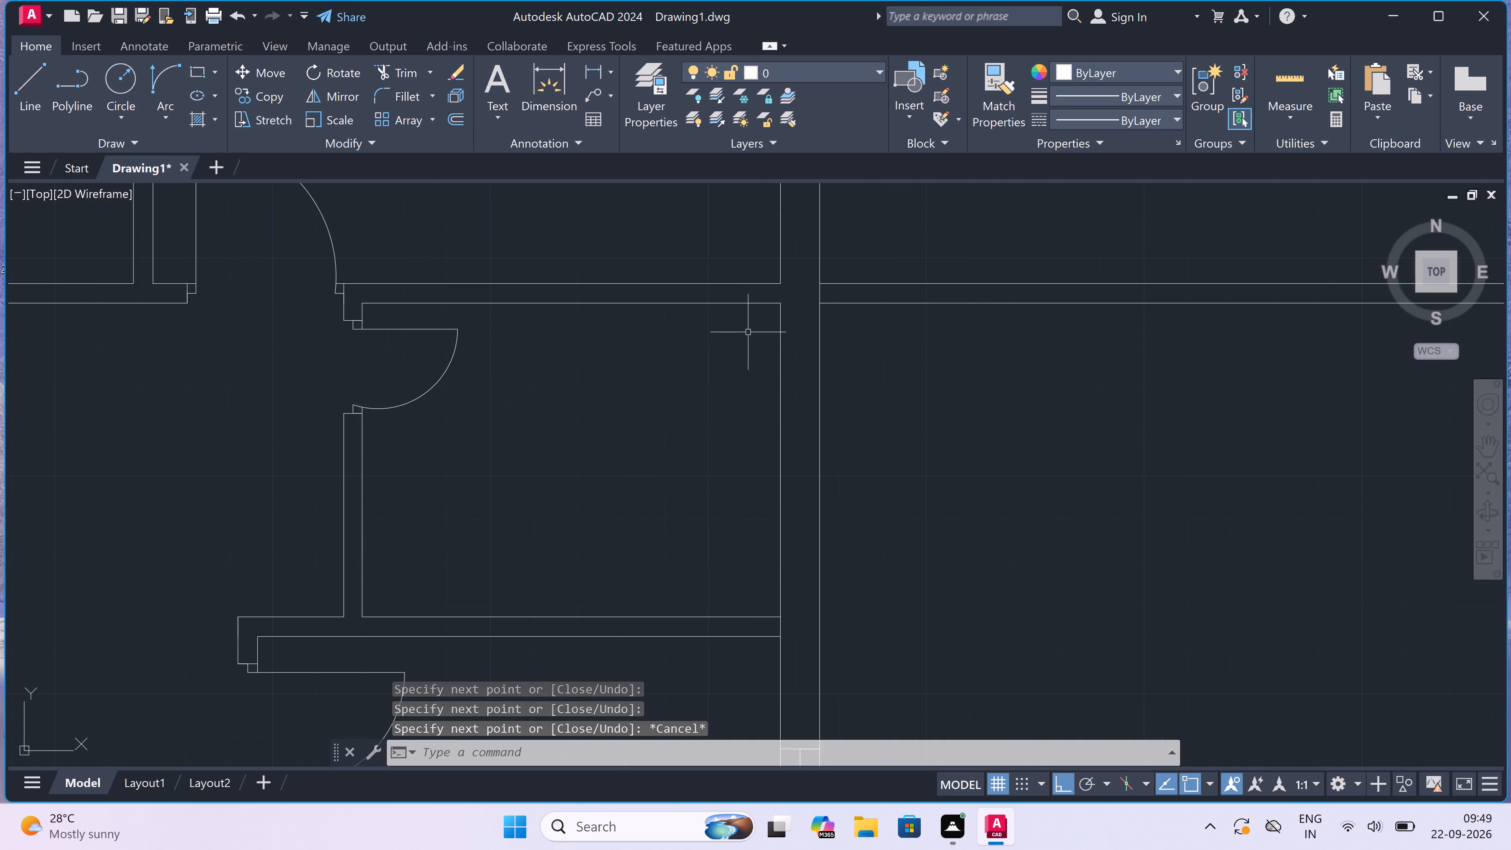
key("space")
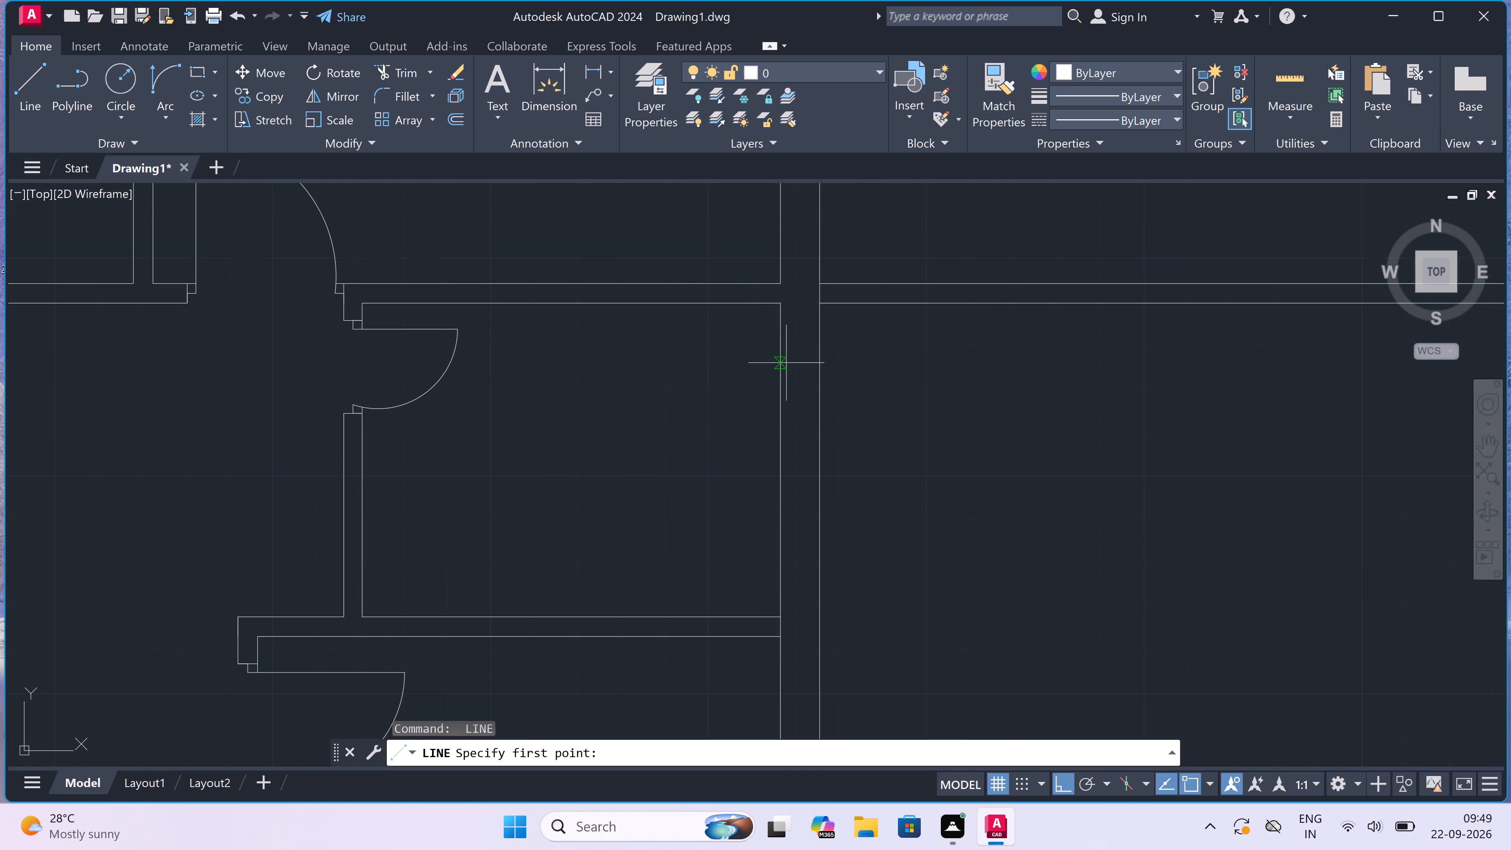
left_click(784, 363)
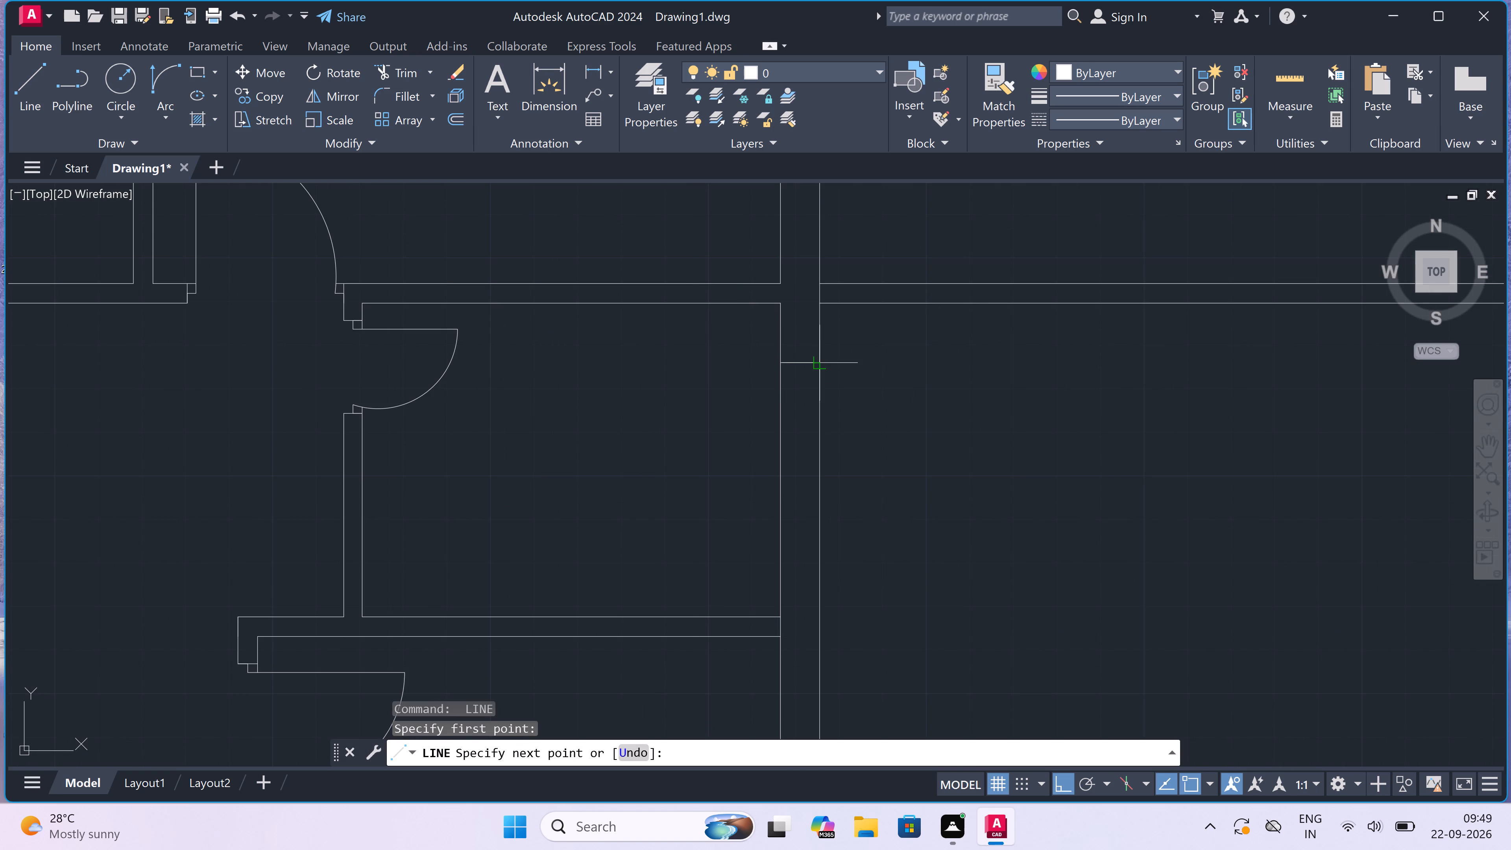
left_click(815, 369)
left_click_drag(804, 364, 804, 368)
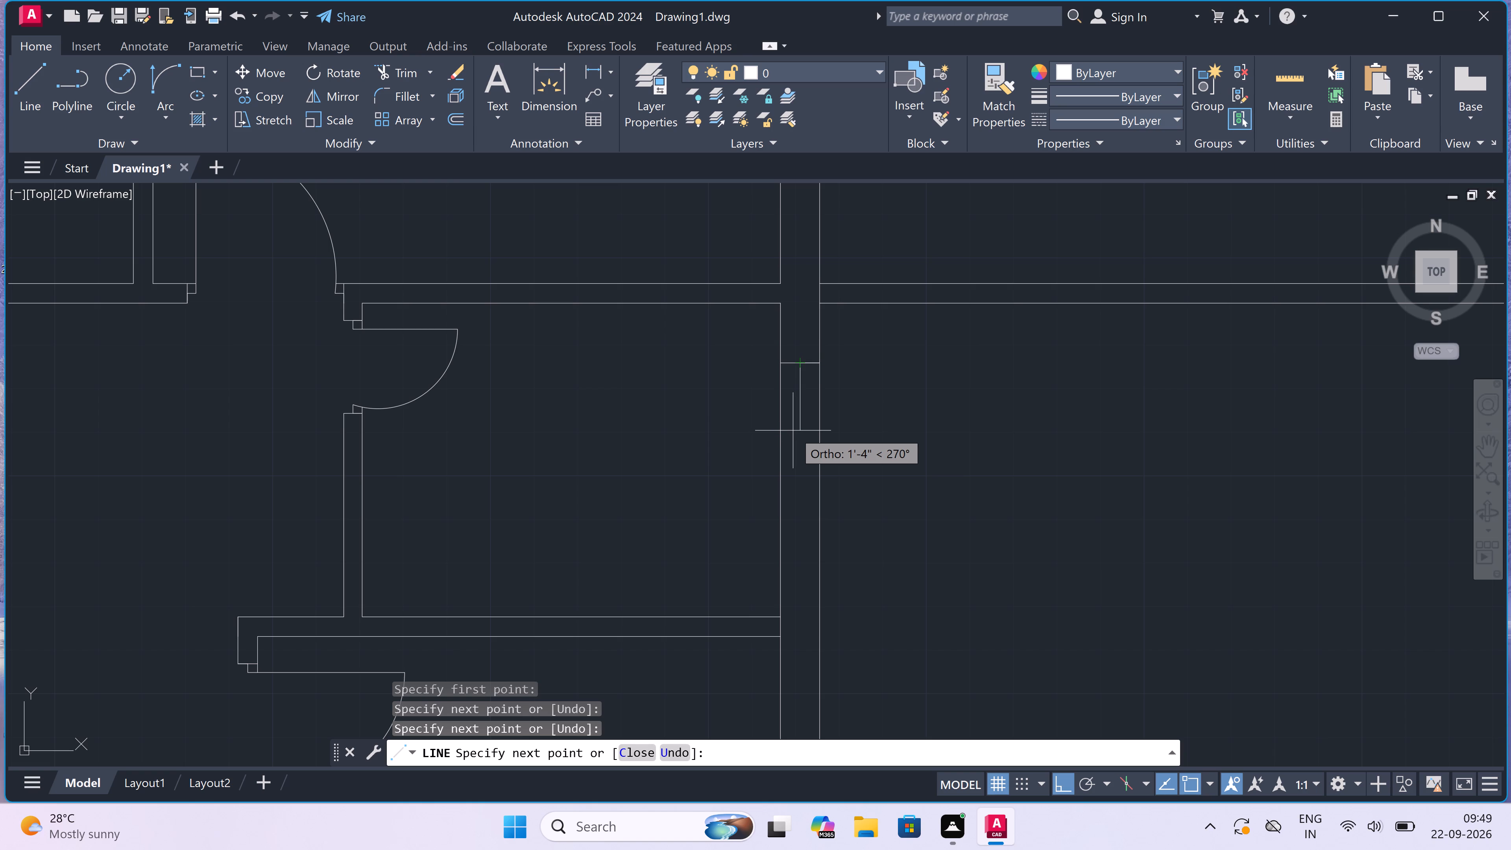
type("2'")
key("space")
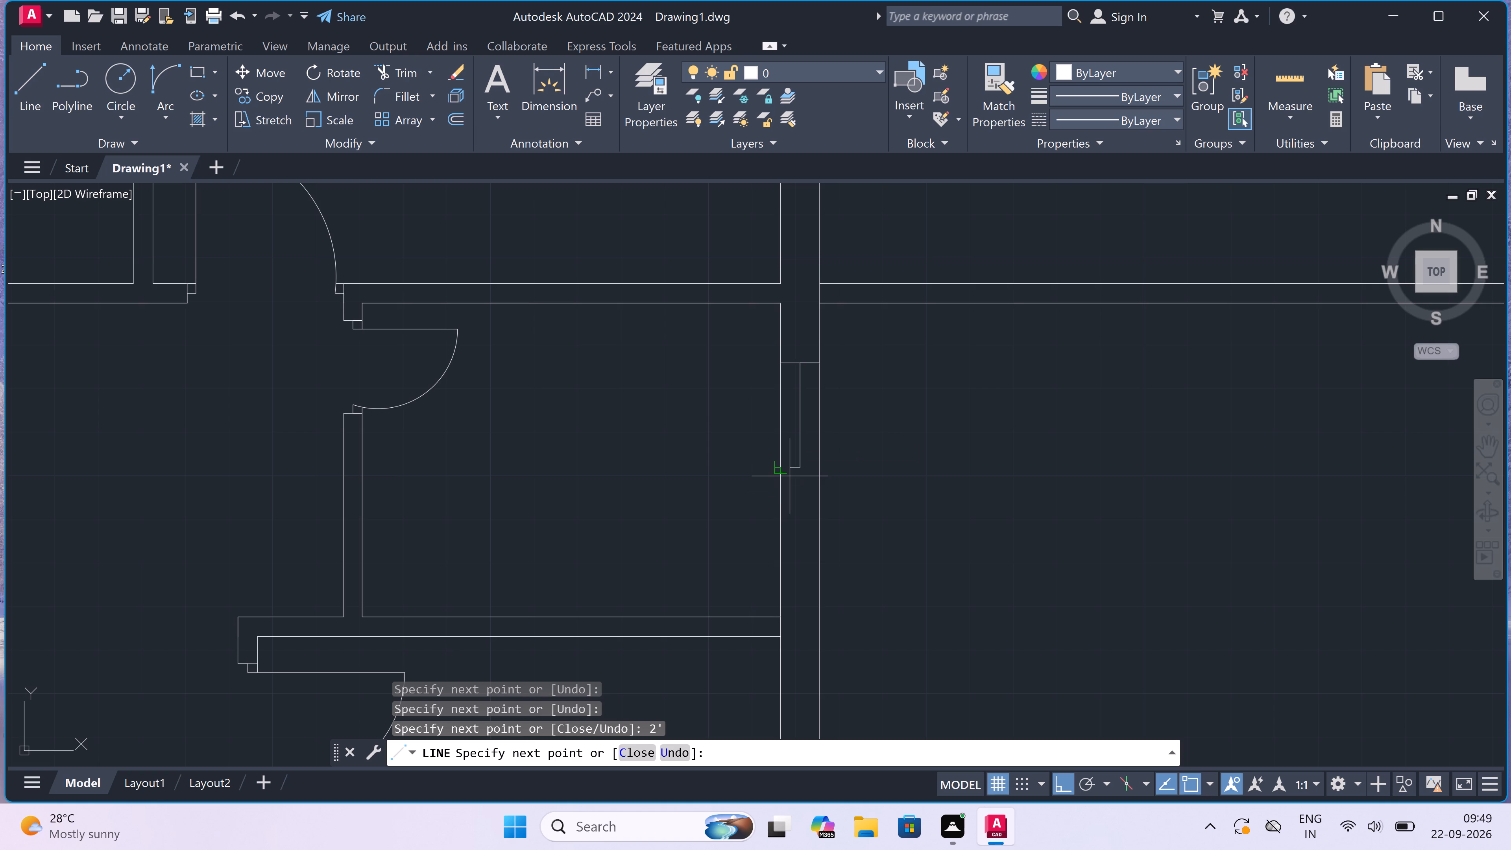
left_click(782, 464)
left_click(822, 470)
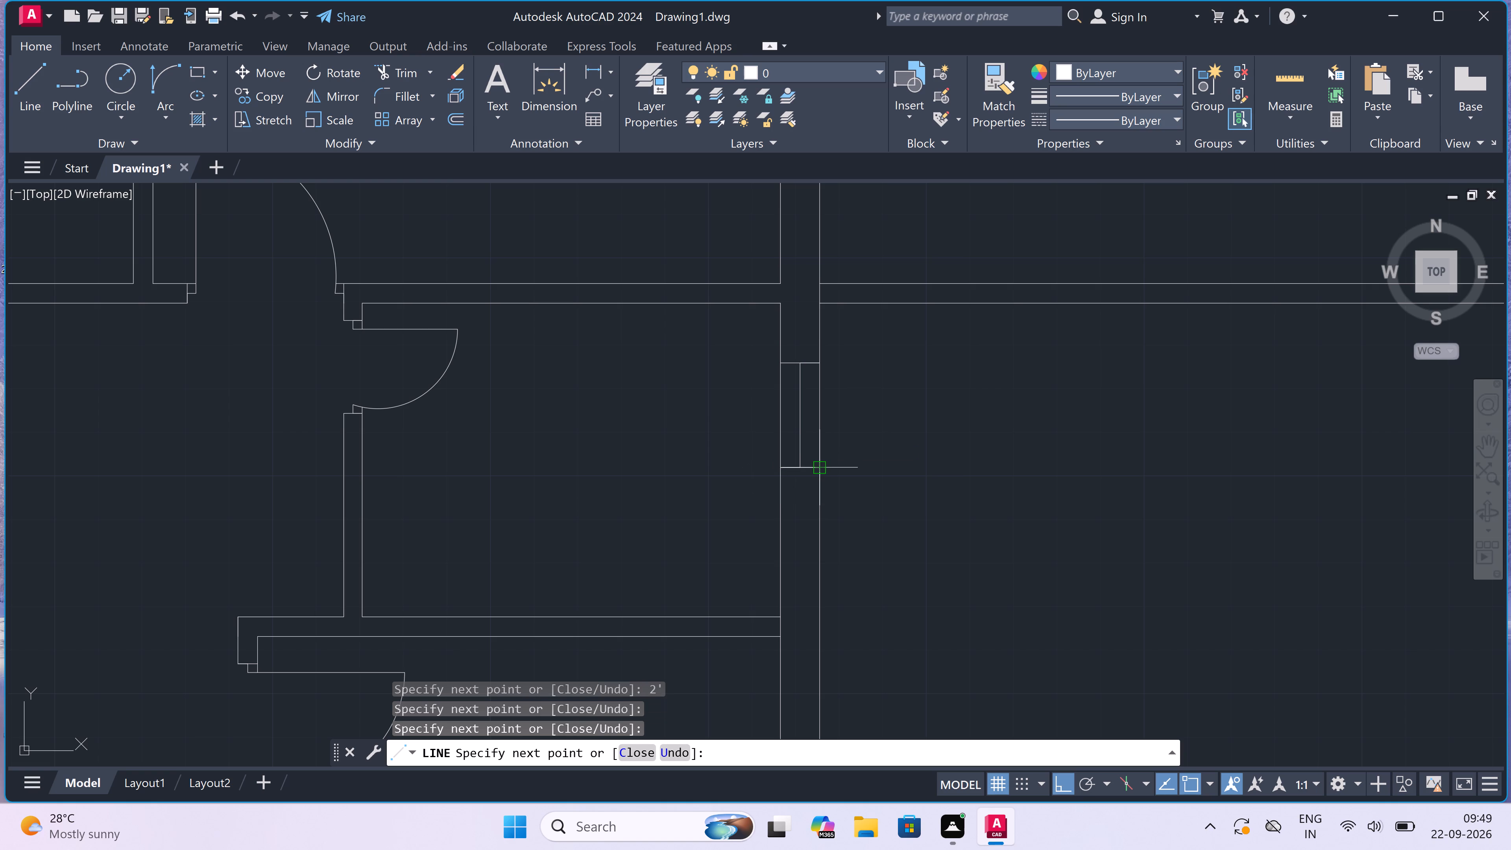
key("Escape")
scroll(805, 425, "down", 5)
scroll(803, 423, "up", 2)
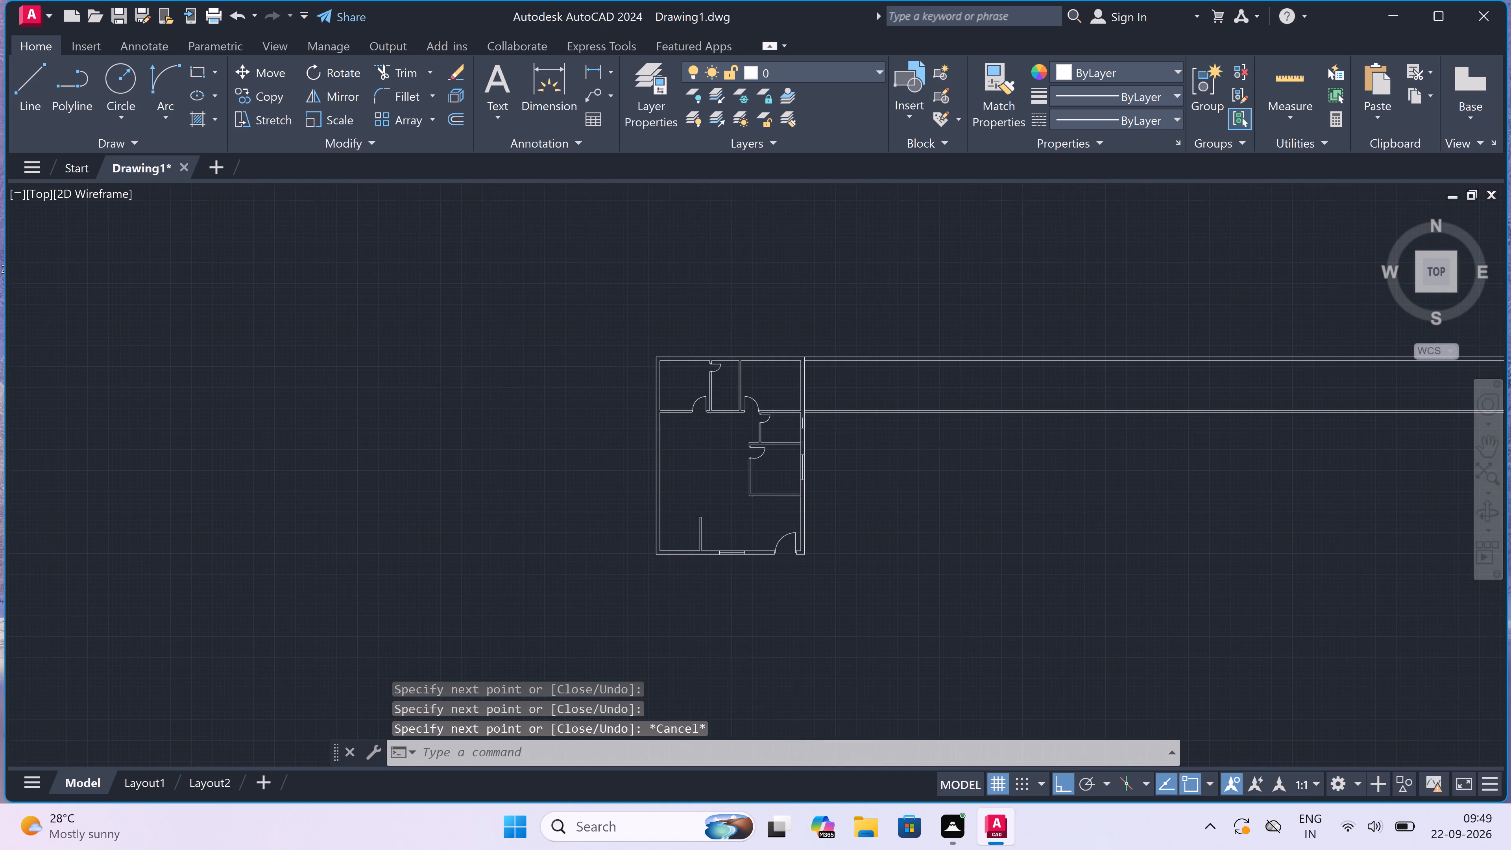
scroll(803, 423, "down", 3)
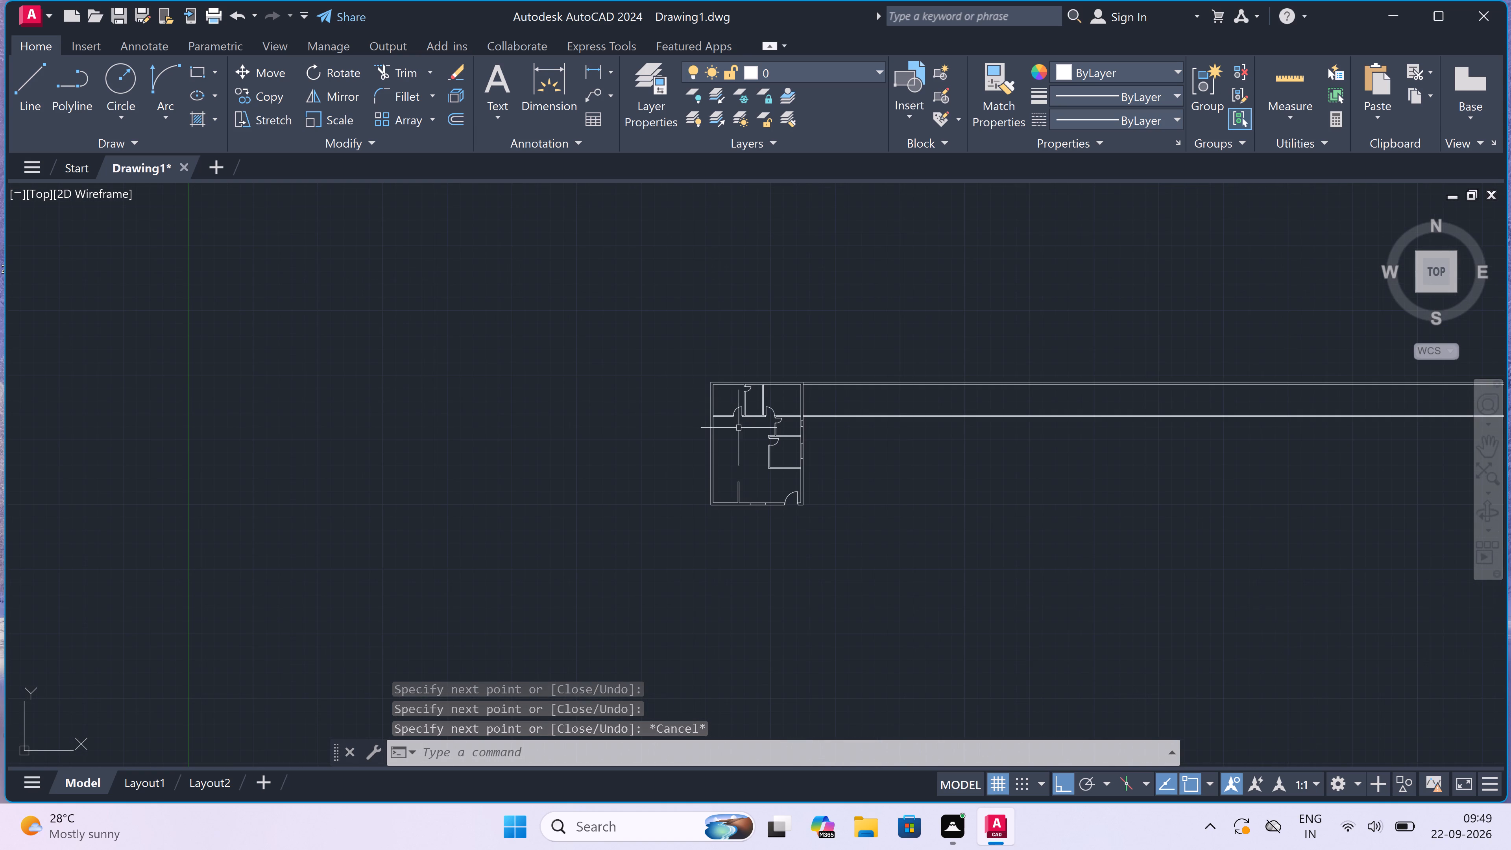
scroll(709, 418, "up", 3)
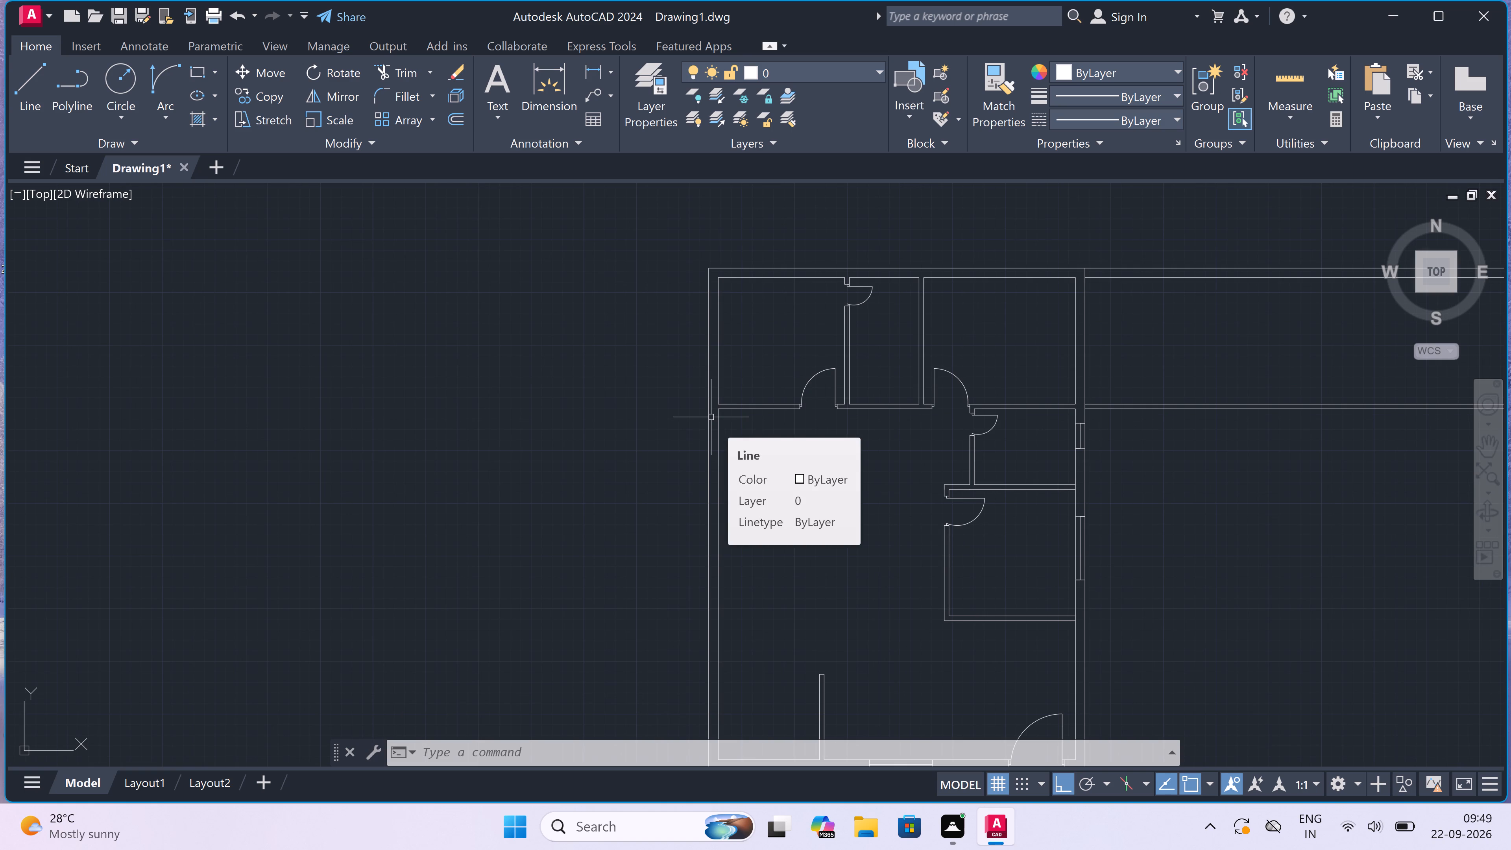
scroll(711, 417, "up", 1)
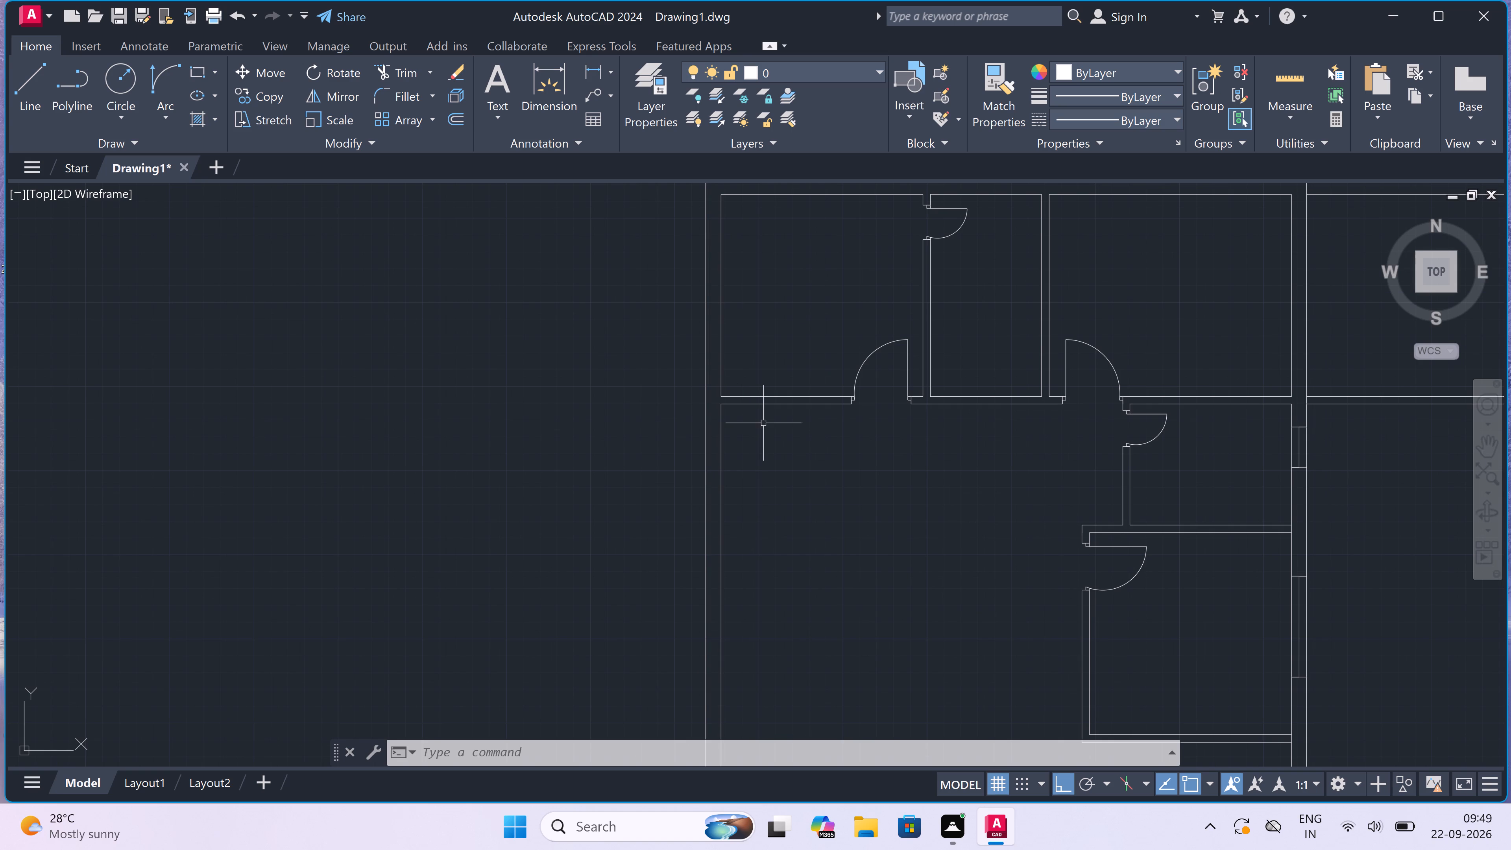
Draw a 4.5" thick partition running down from the middle horizontal wall, just beside the jamb of the upper-left room's door.
scroll(828, 439, "up", 1)
key("l")
key("space")
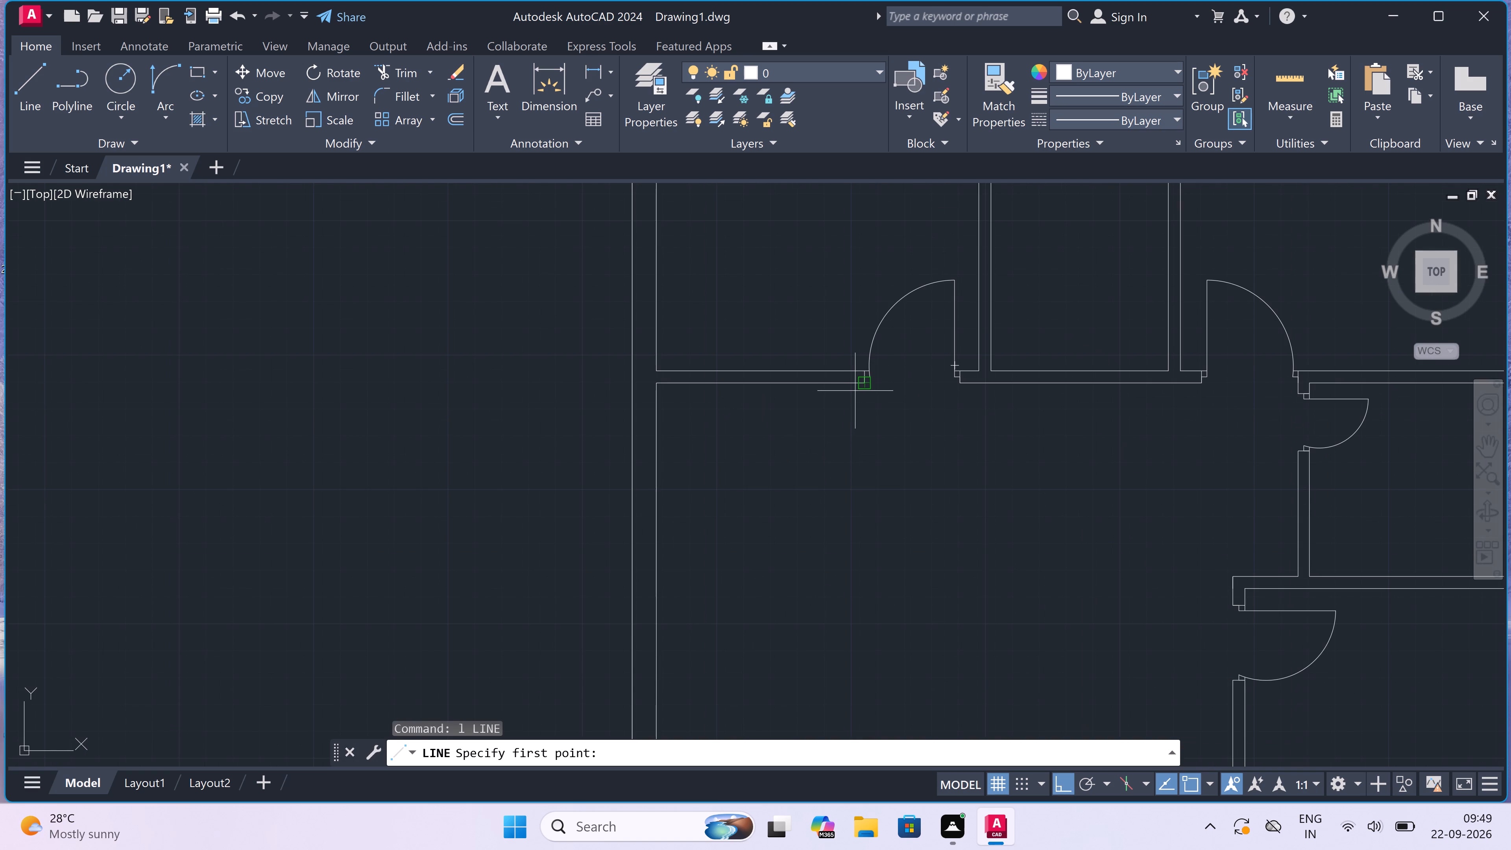
scroll(855, 390, "up", 2)
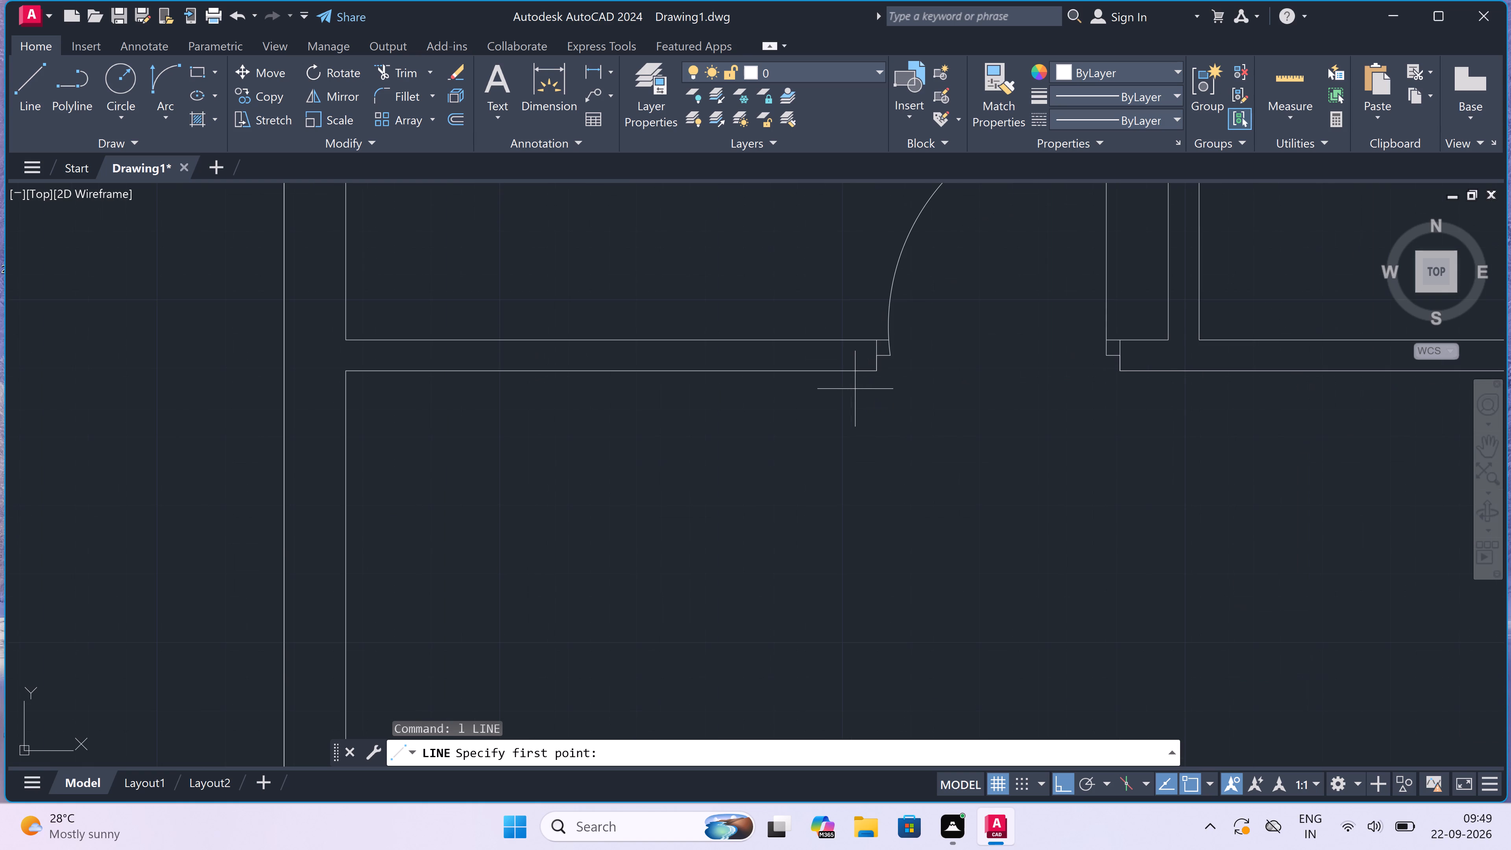
left_click(855, 371)
scroll(855, 371, "down", 2)
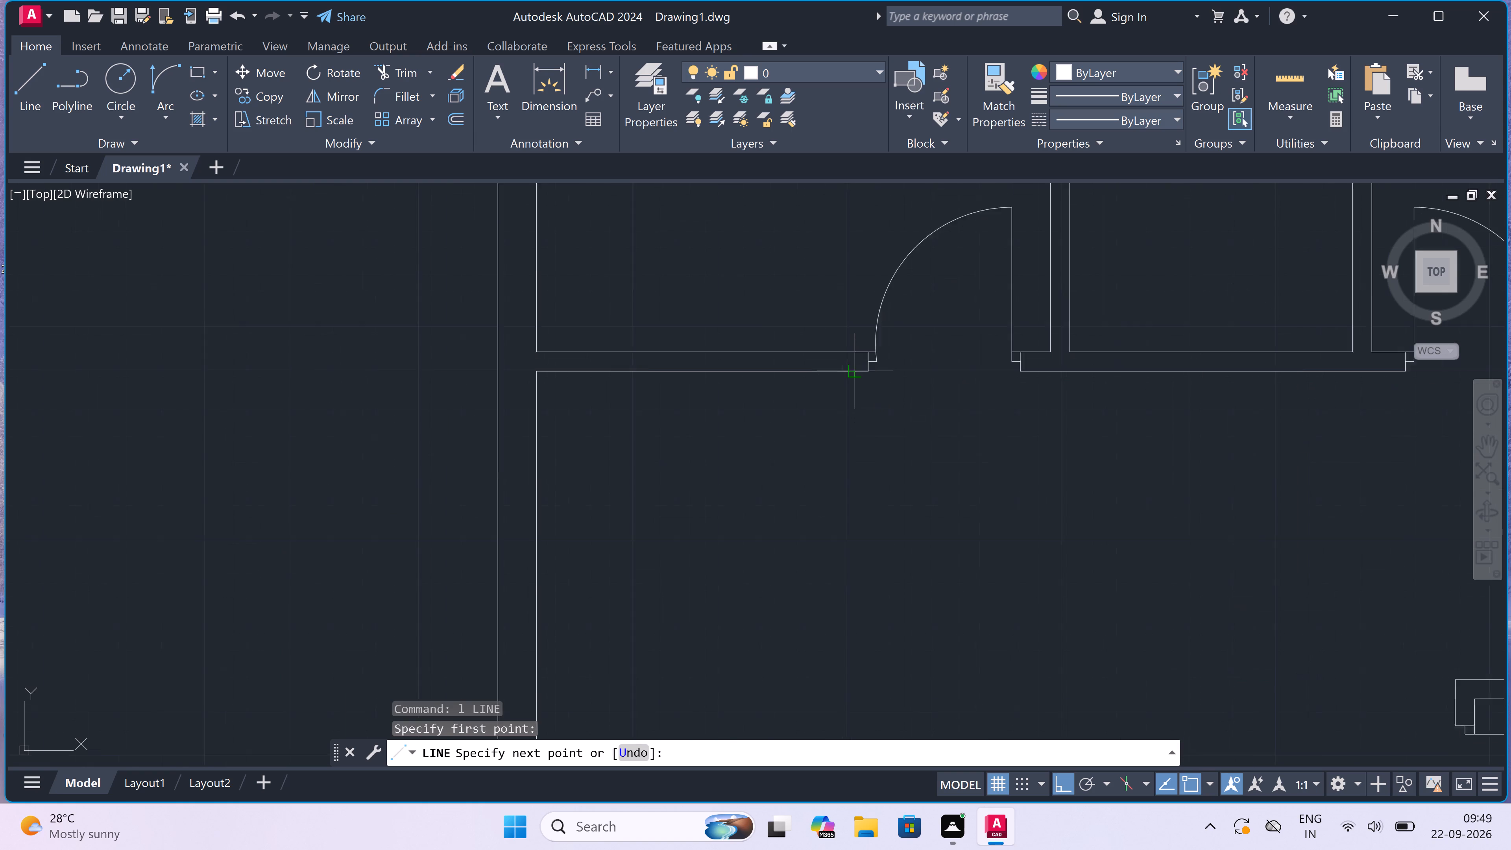
scroll(855, 371, "down", 1)
left_click(843, 574)
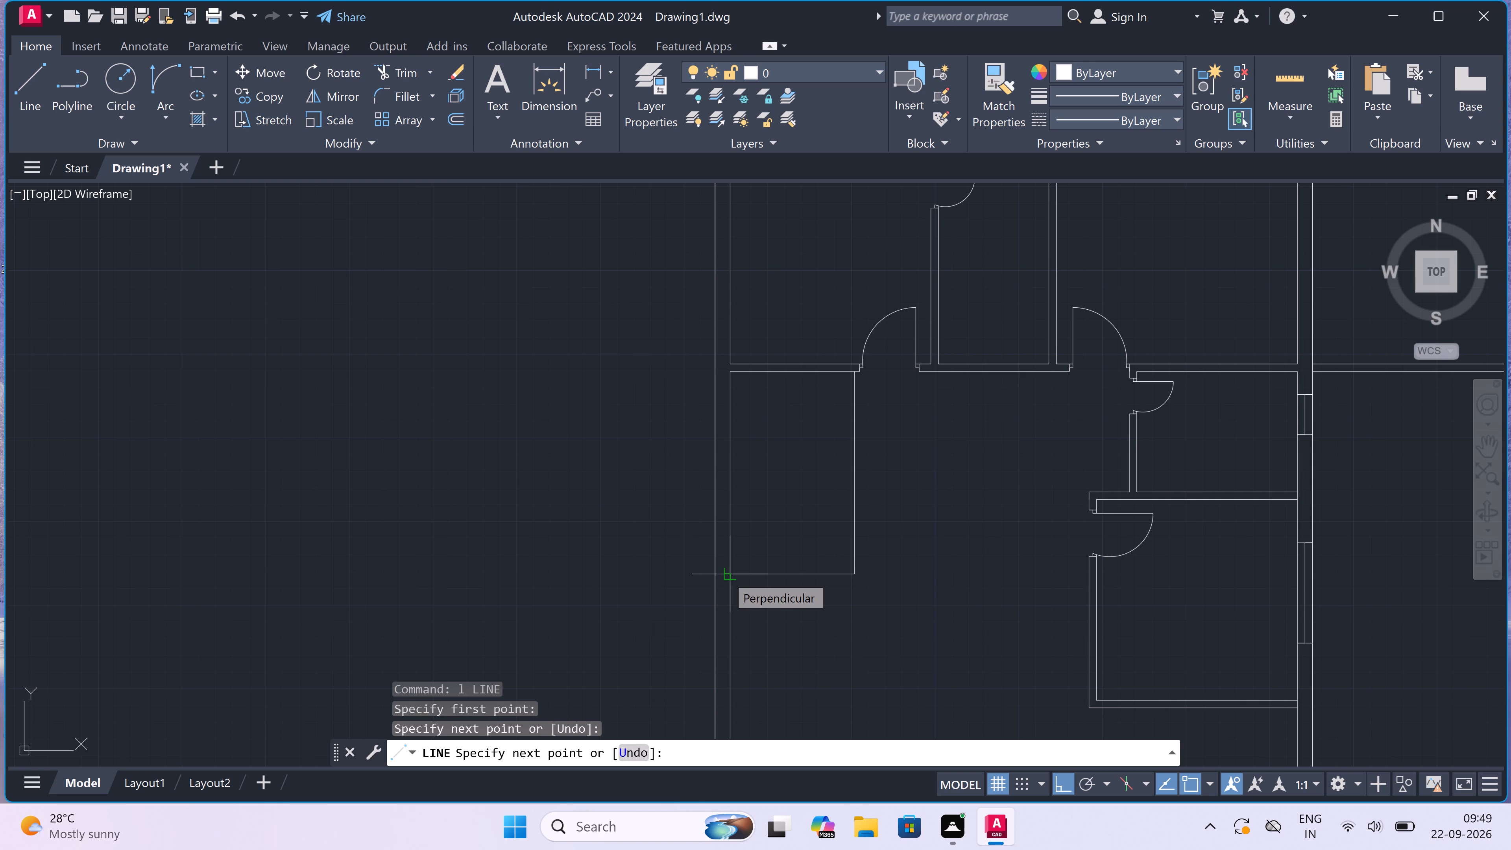
type("4.5\"")
key("space")
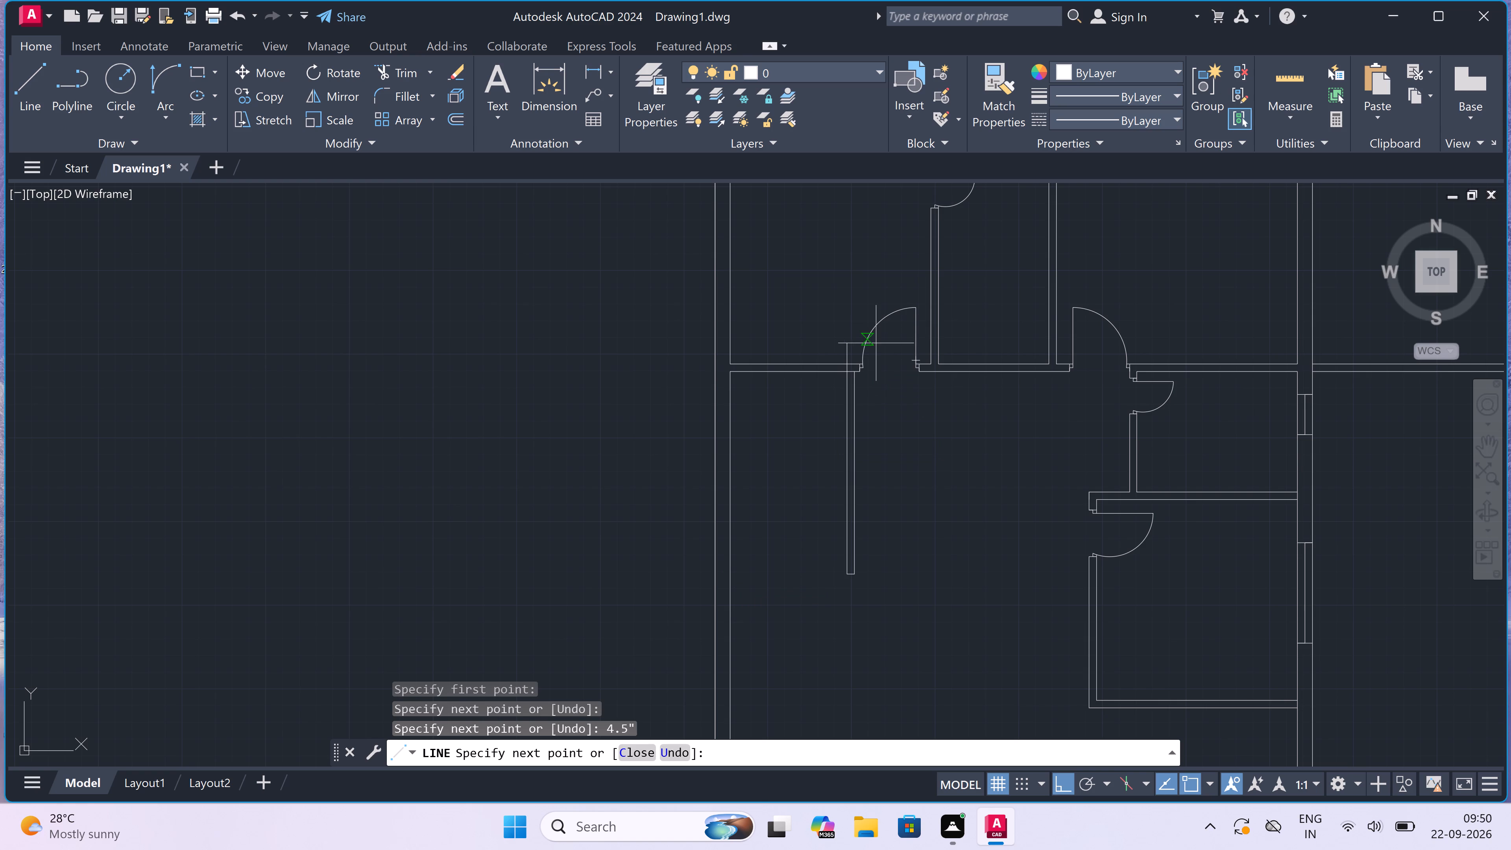
scroll(848, 368, "up", 3)
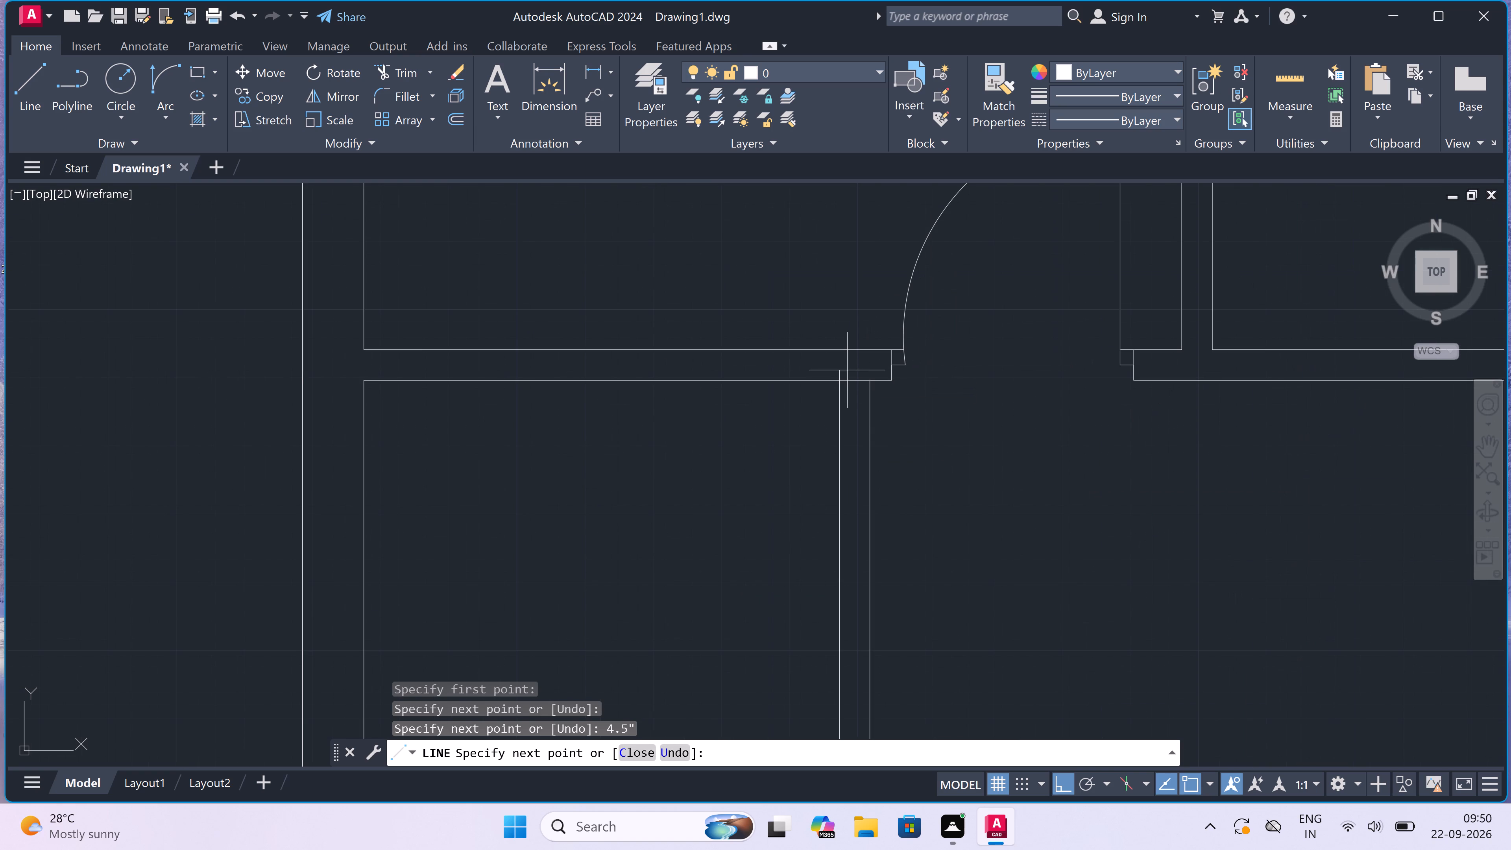
left_click(833, 384)
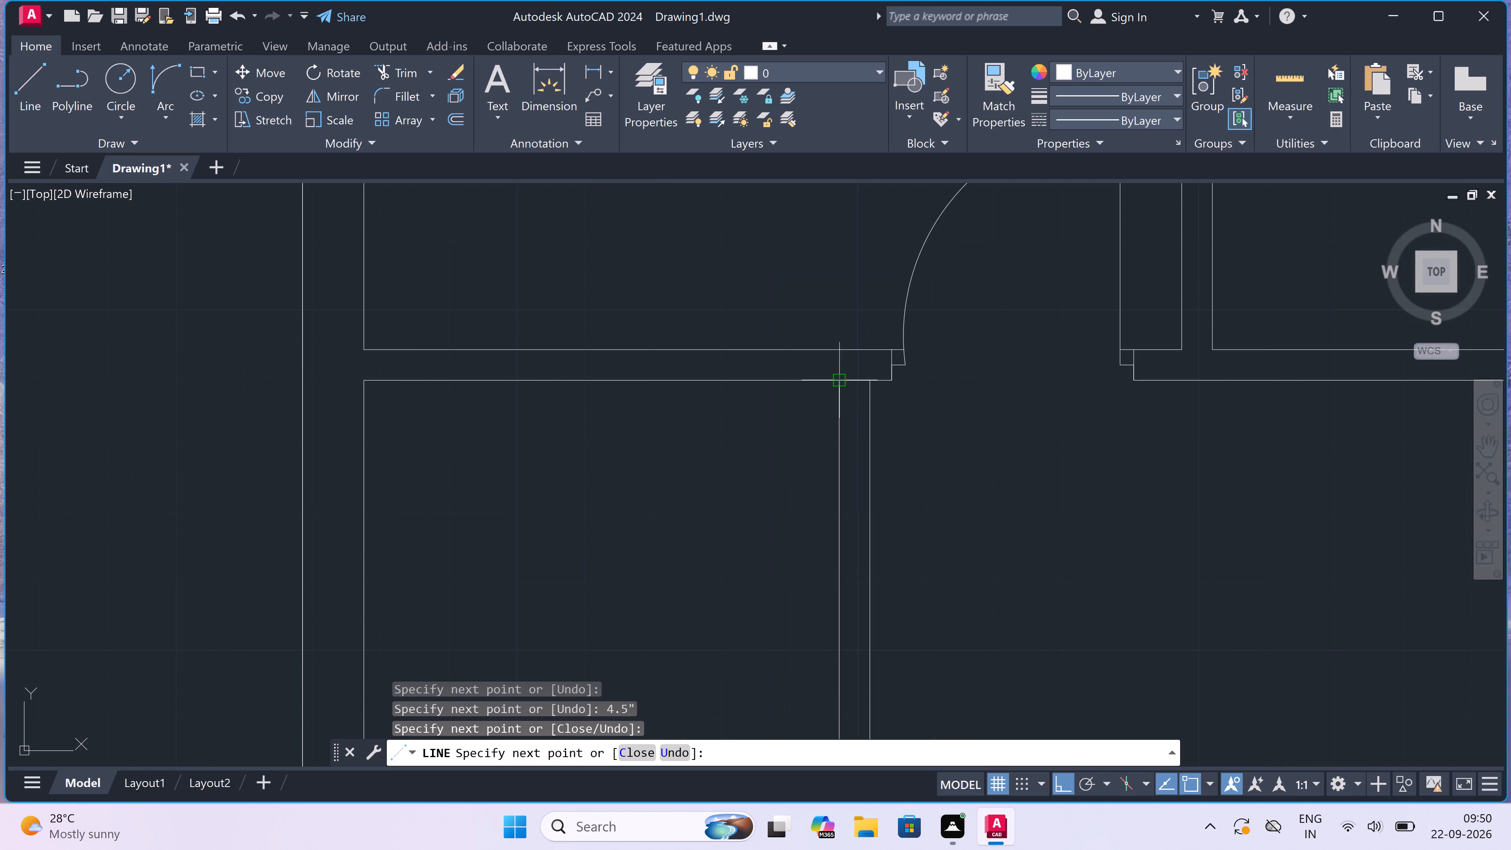
key("Escape")
Trim the horizontal wall line between the two faces of the new 4.5" partition to open the junction.
type("tr")
key("space")
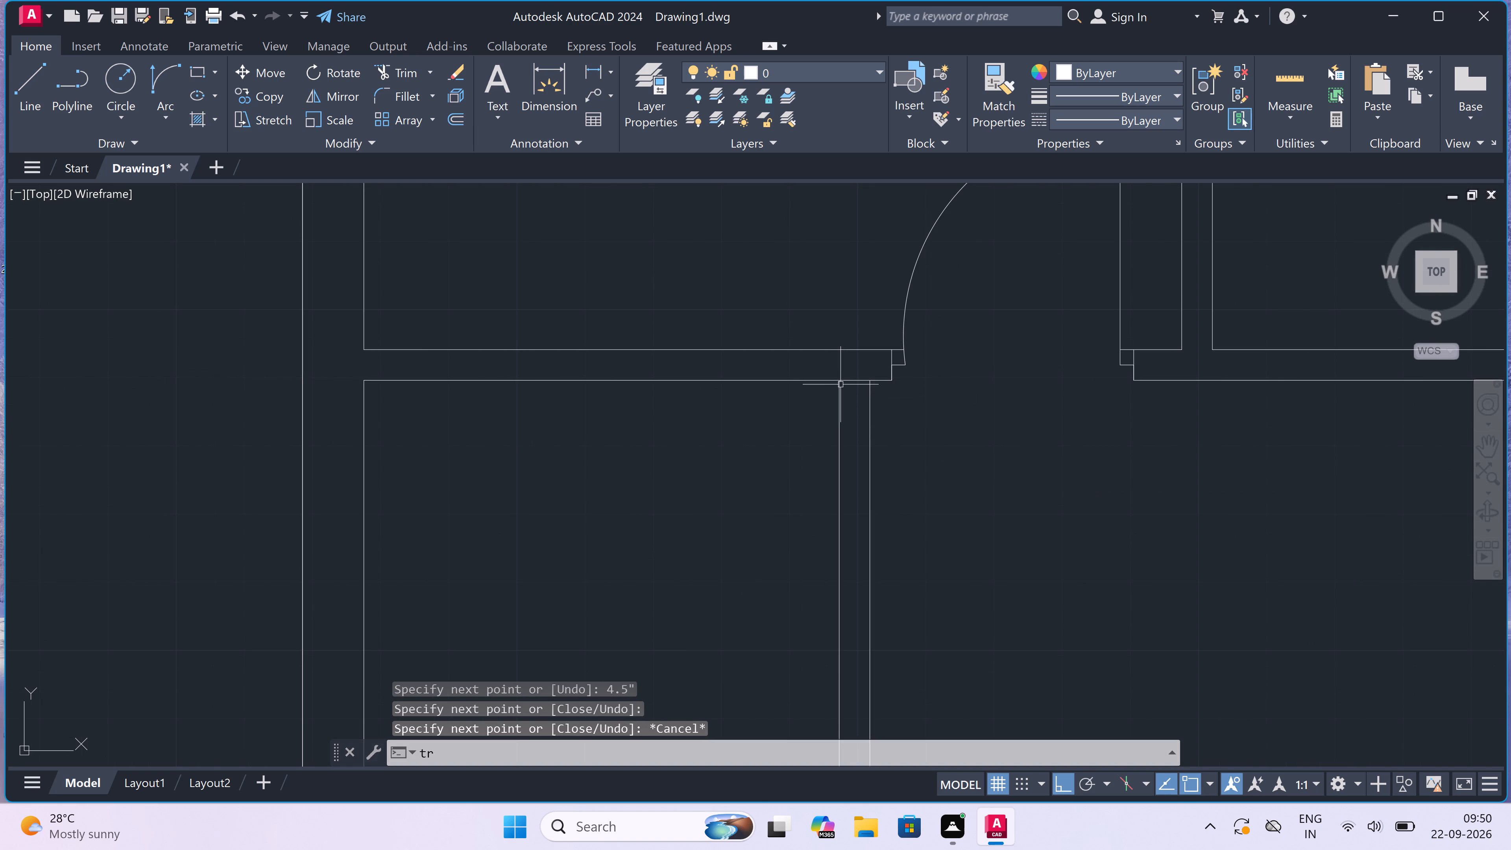
left_click(849, 379)
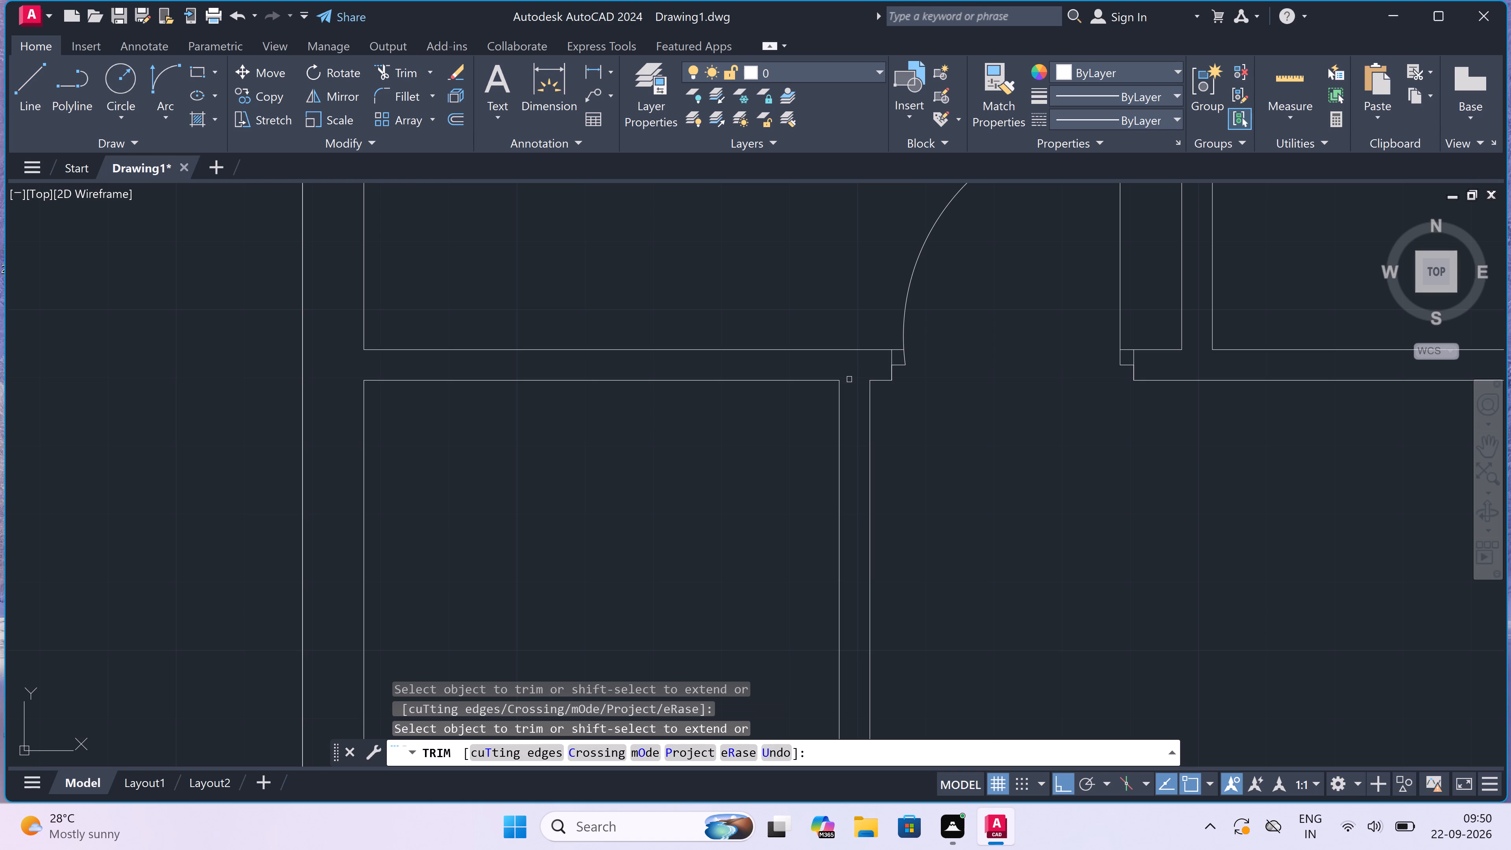
key("Escape")
Draw a line from the partition's lower end to the left outer wall, and a centre line about 7.5' up from its midpoint.
scroll(848, 379, "down", 4)
scroll(816, 487, "up", 3)
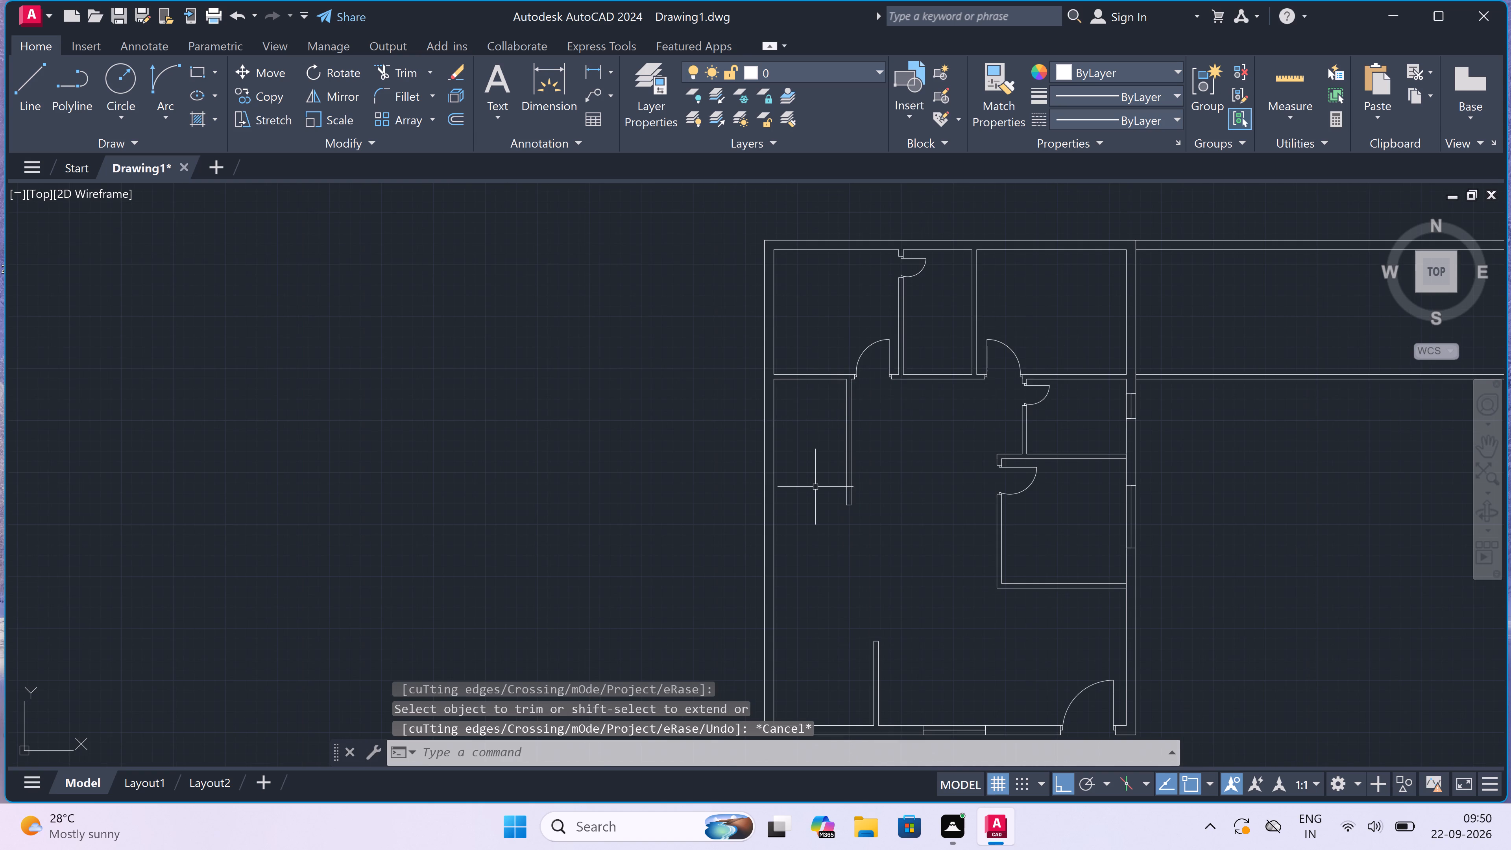
key("space")
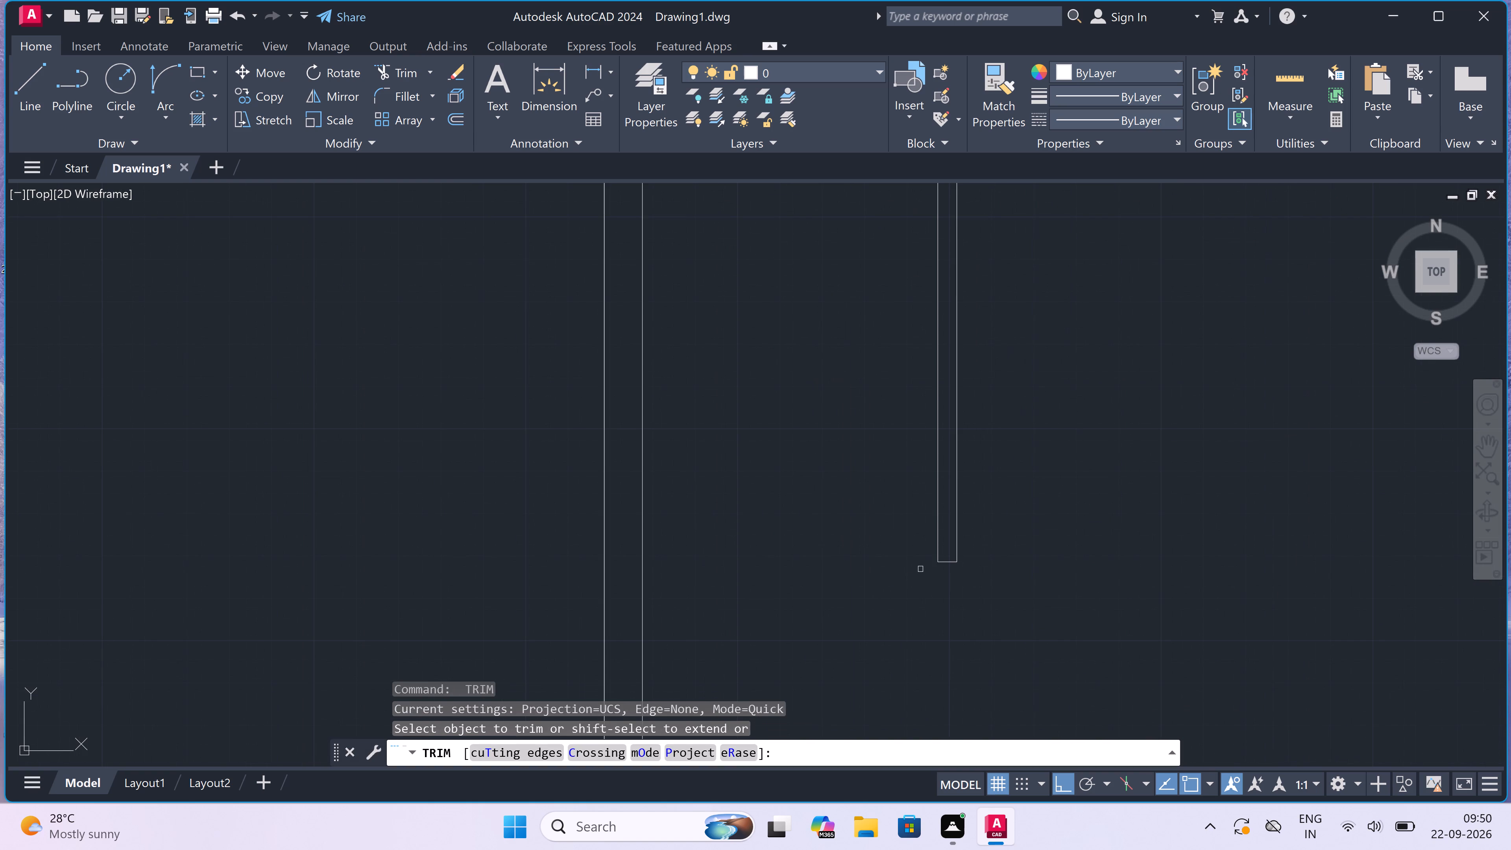
key("Escape")
key("l")
key("space")
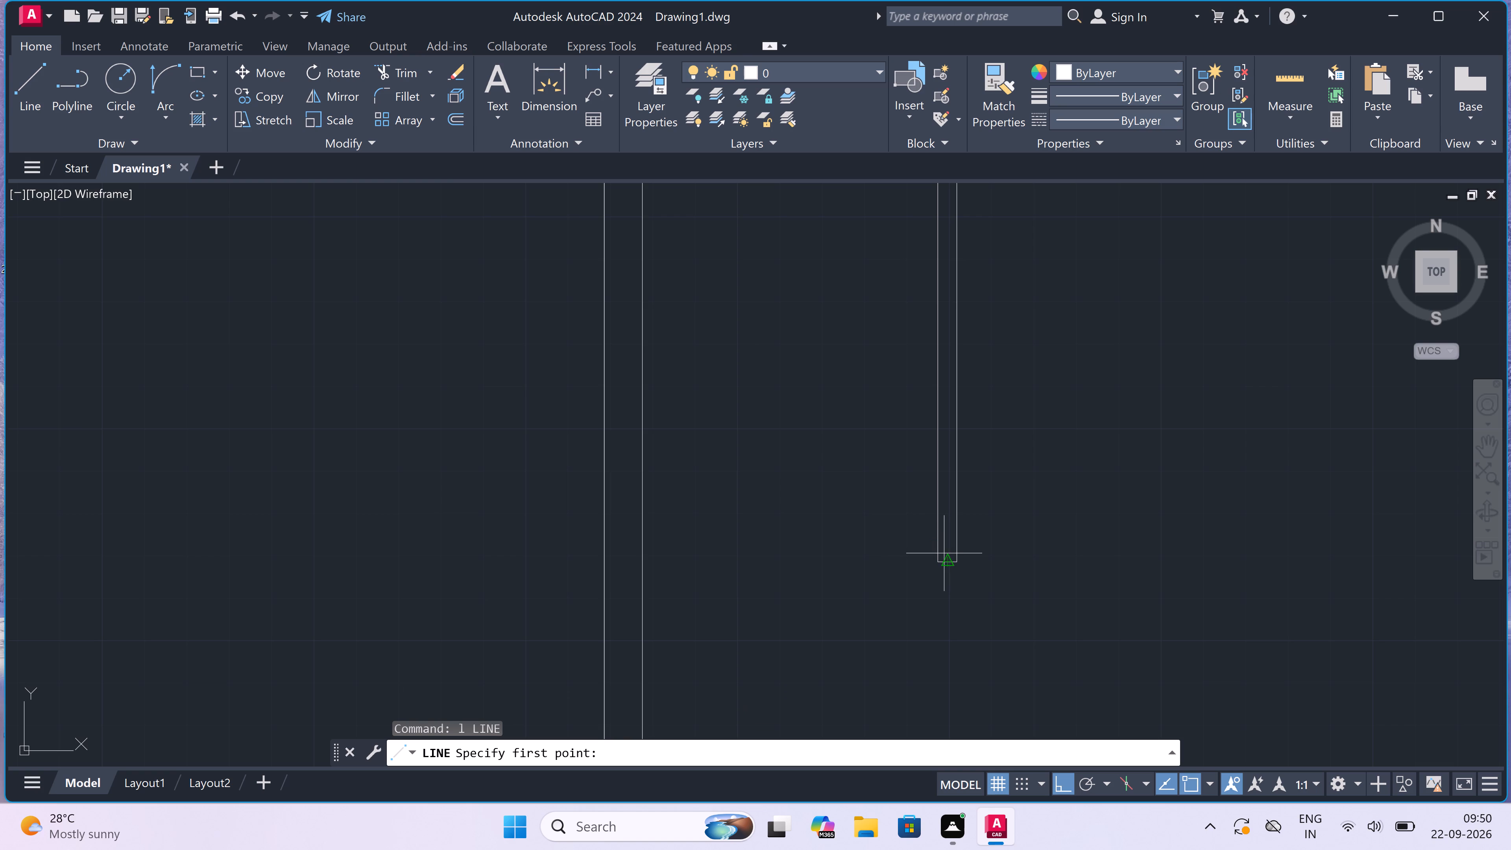
left_click(939, 556)
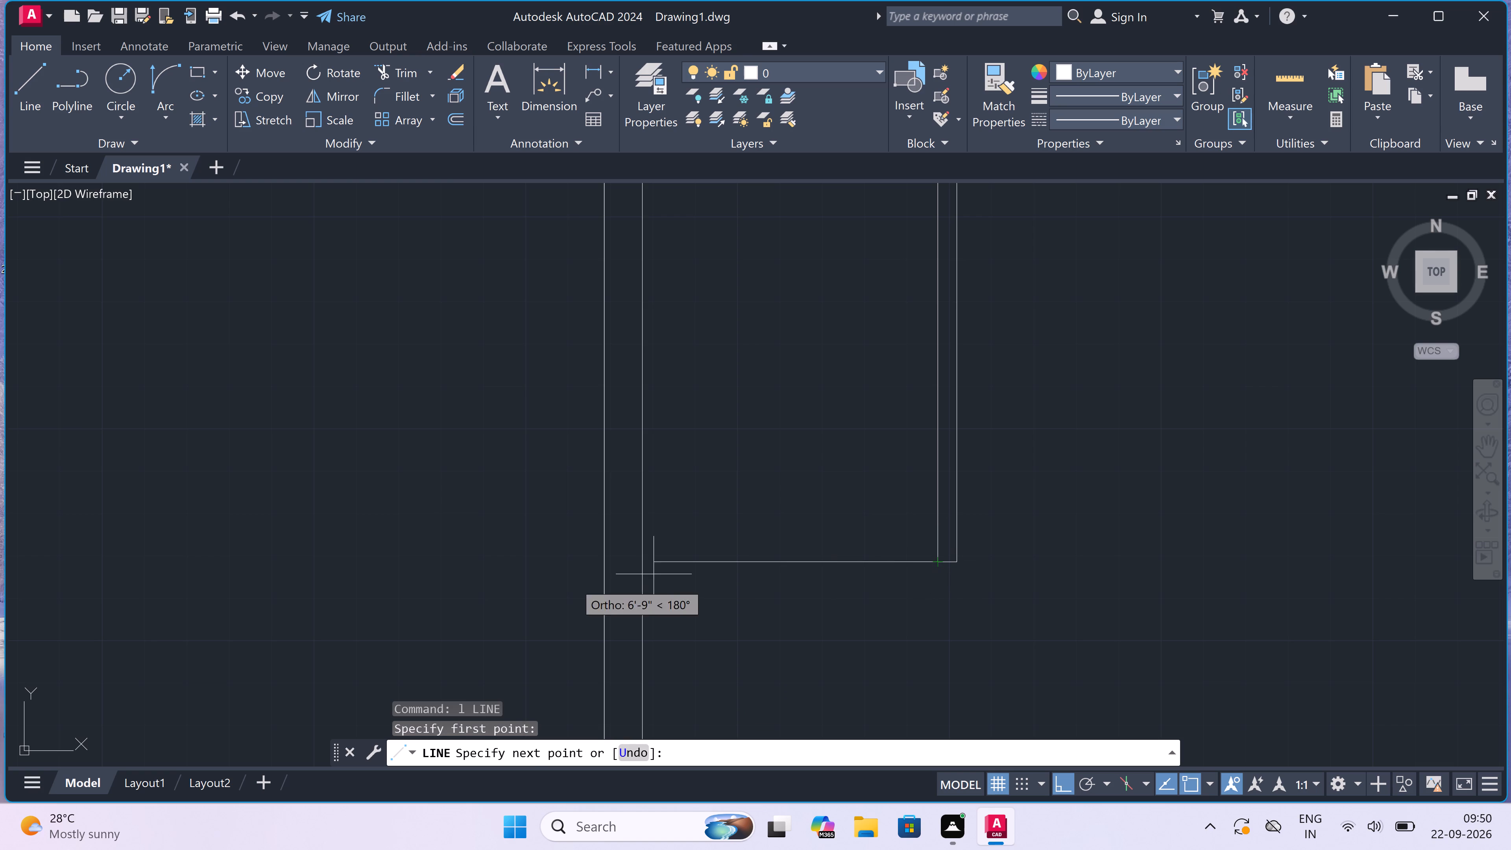
left_click(641, 563)
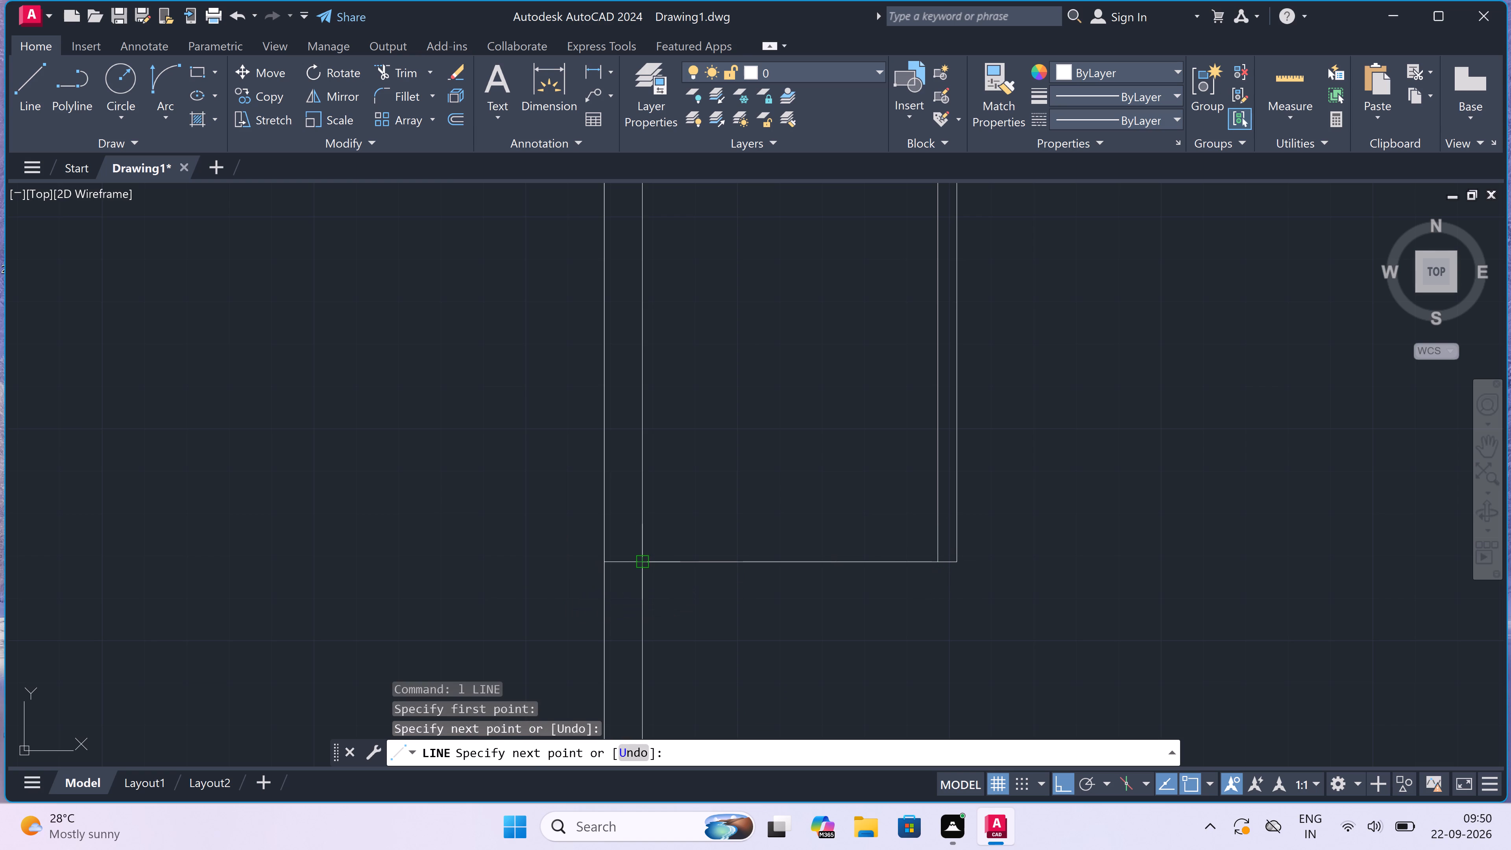
left_click(787, 564)
scroll(787, 564, "down", 3)
scroll(782, 480, "up", 2)
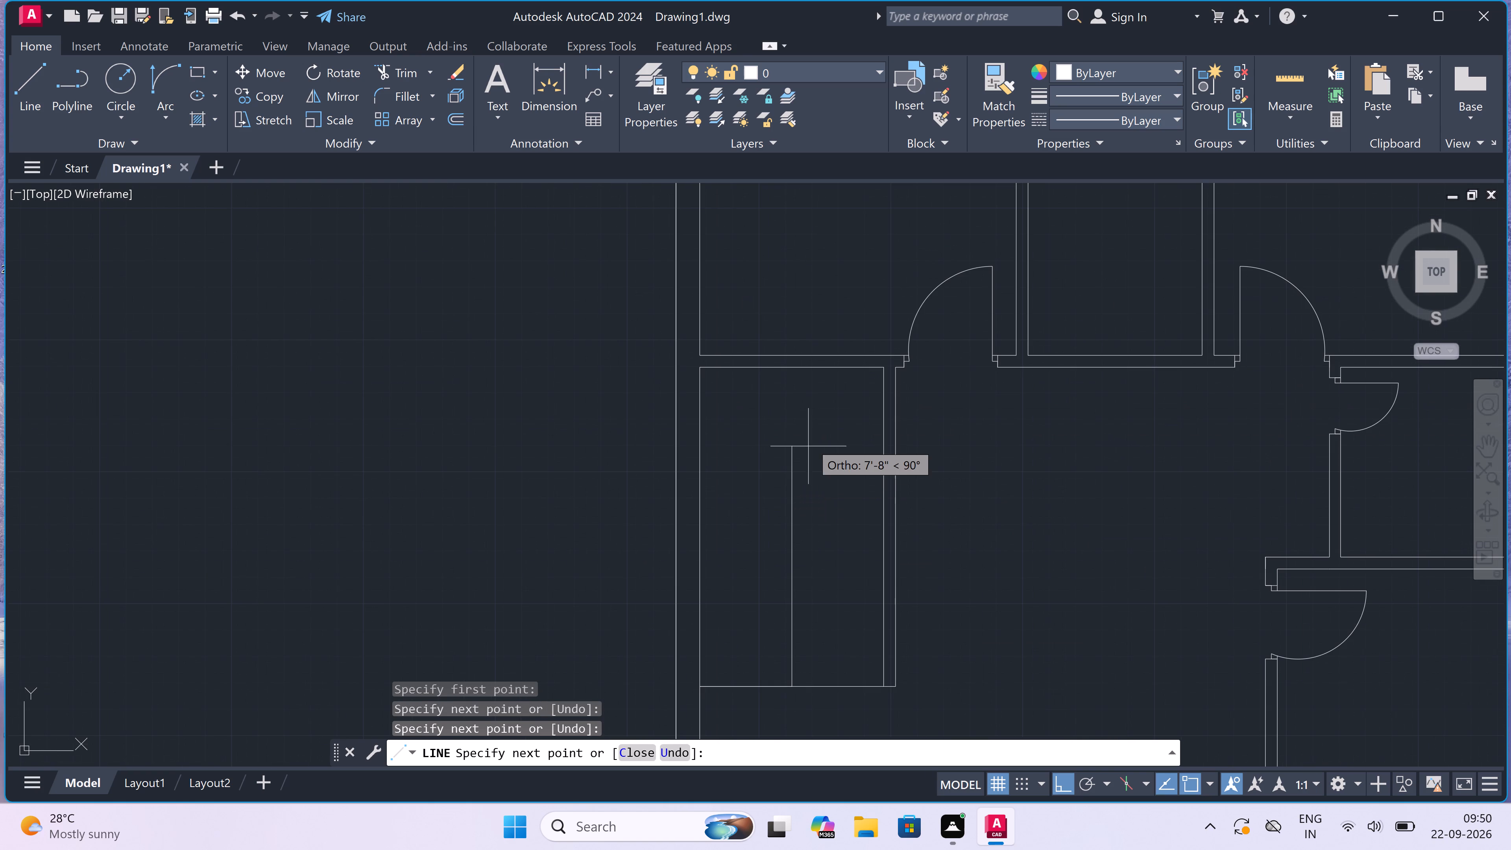
left_click(797, 449)
key("Escape")
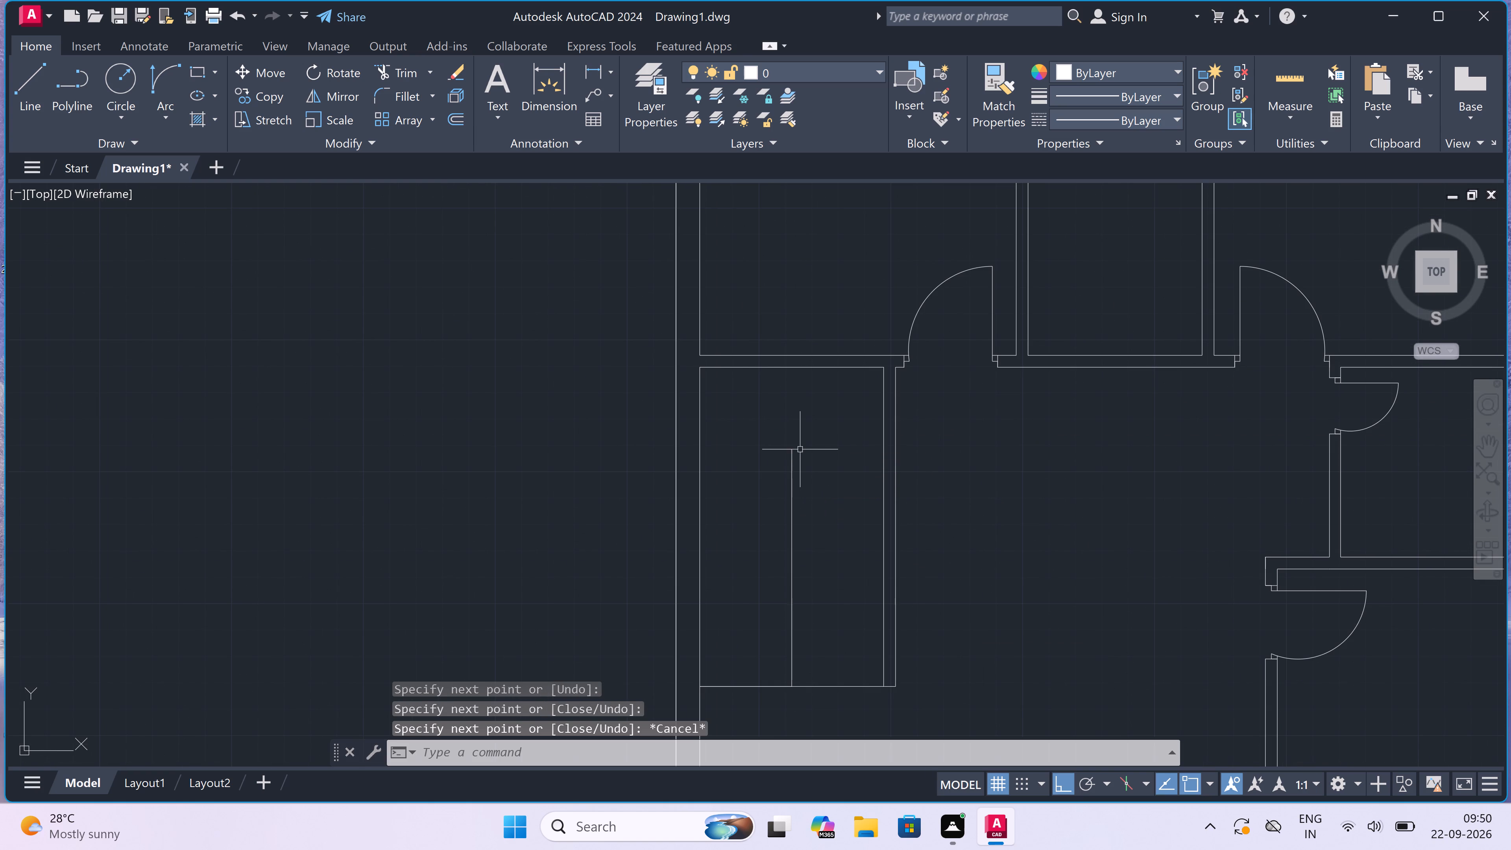
Trim the part of the bottom closing line between the stair centre line and the partition.
scroll(800, 449, "down", 1)
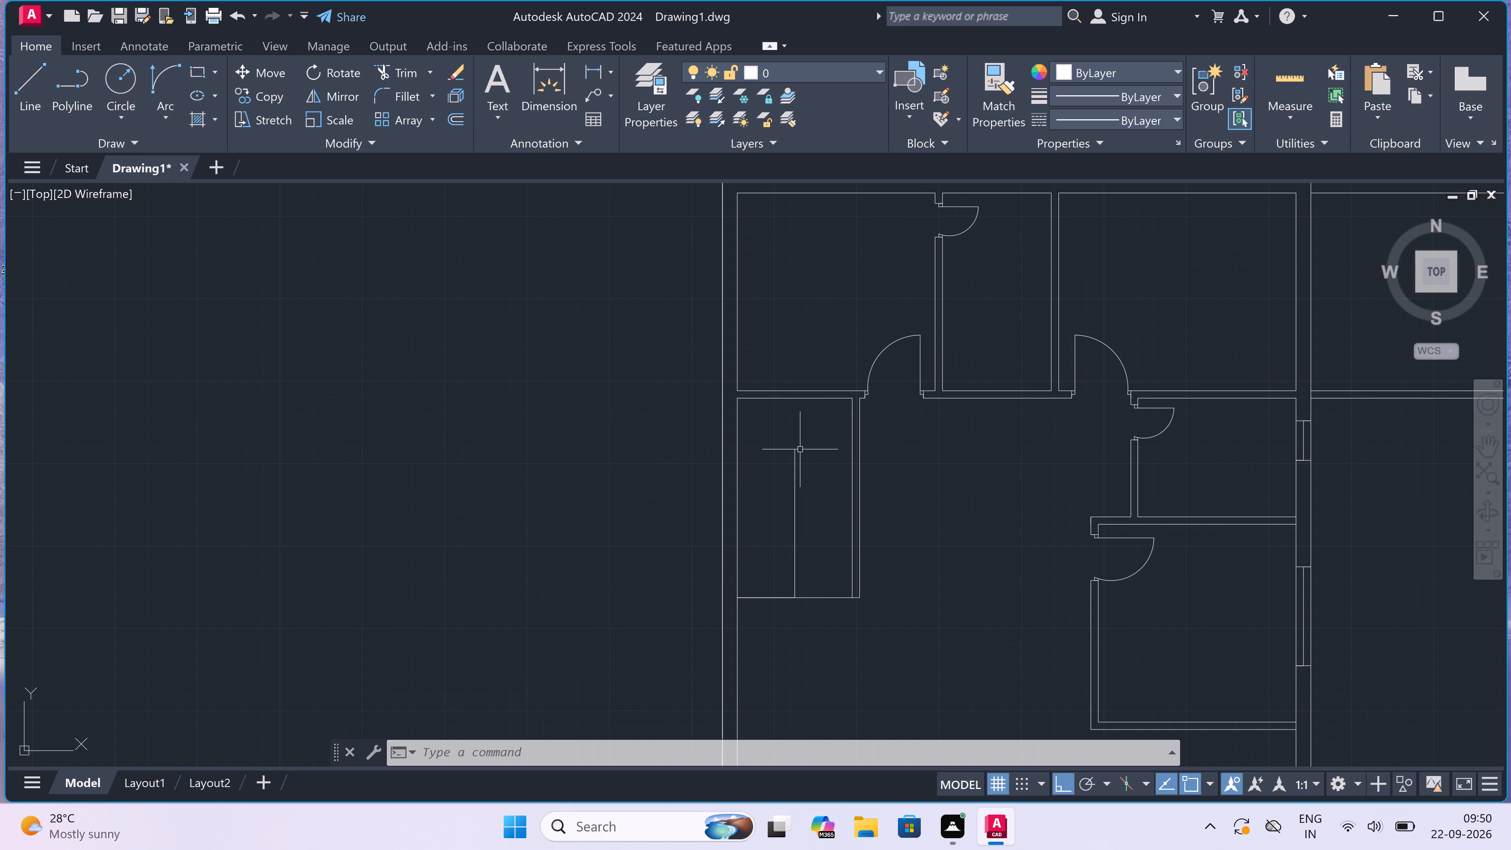
scroll(799, 642, "up", 1)
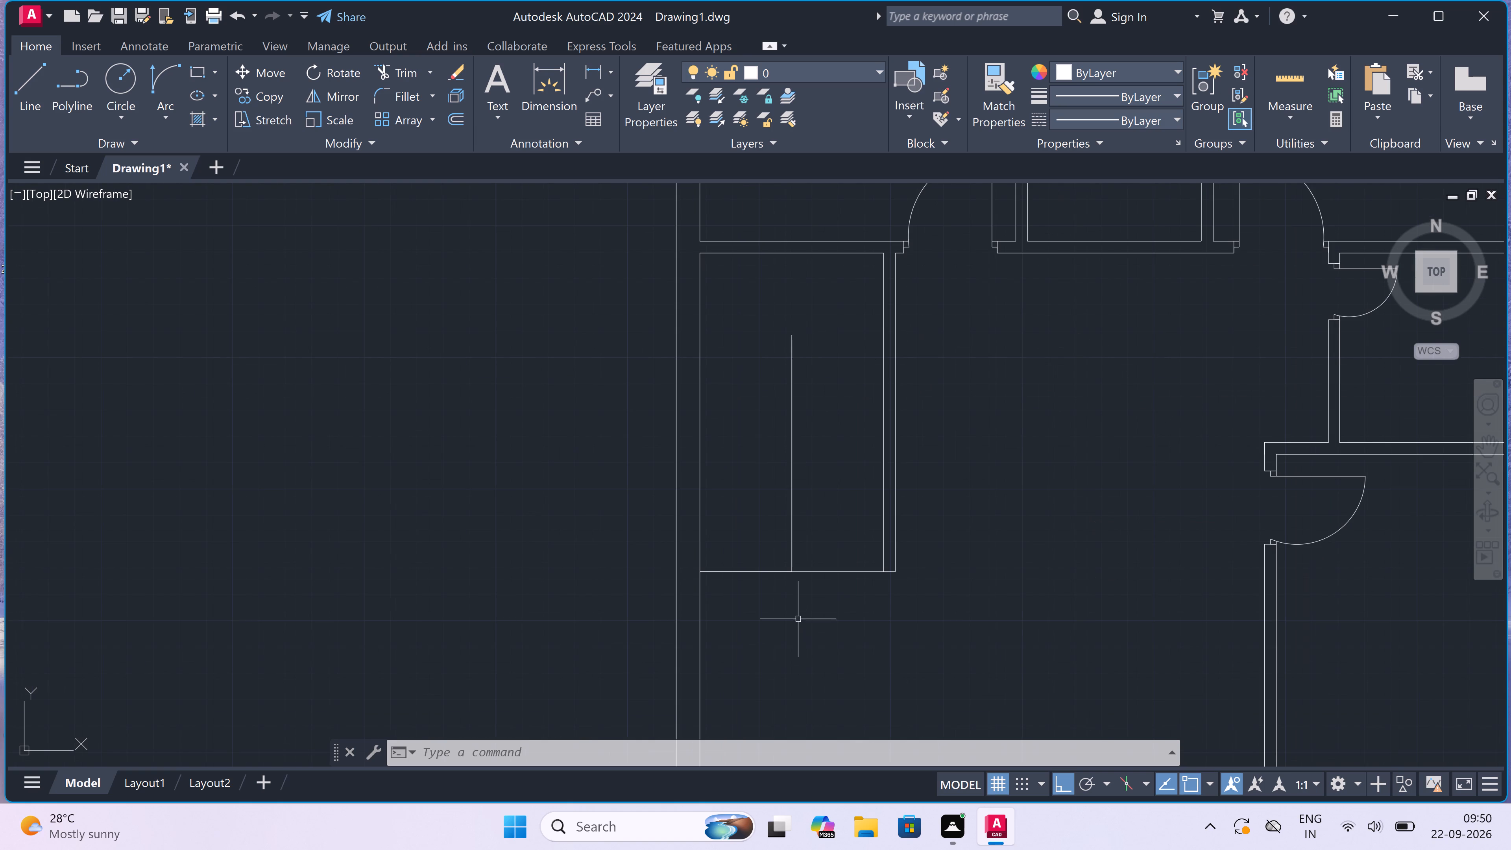
type("tr")
key("space")
left_click(811, 593)
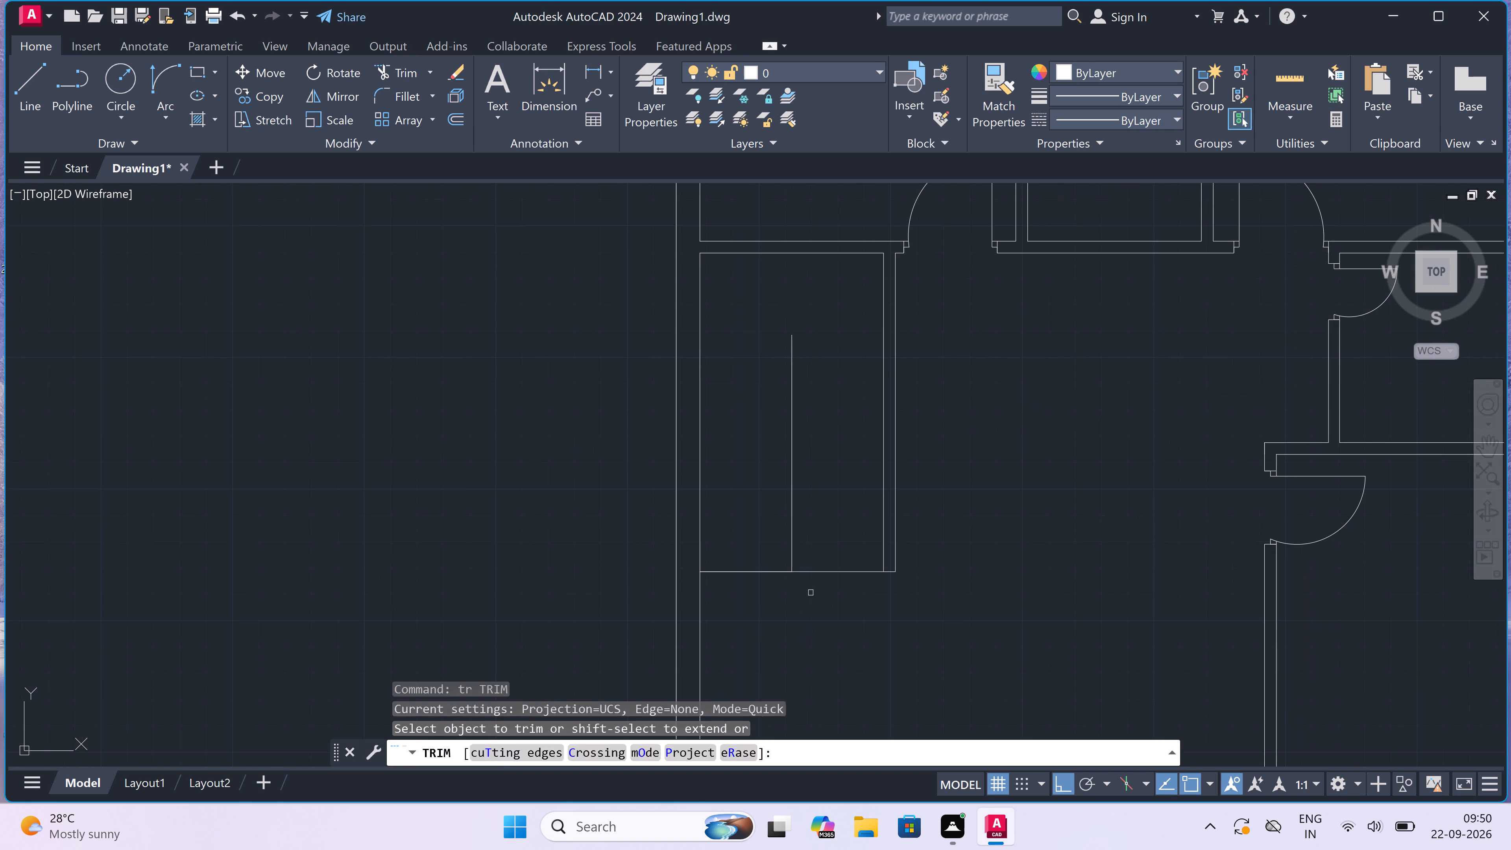
left_click(816, 553)
key("Escape")
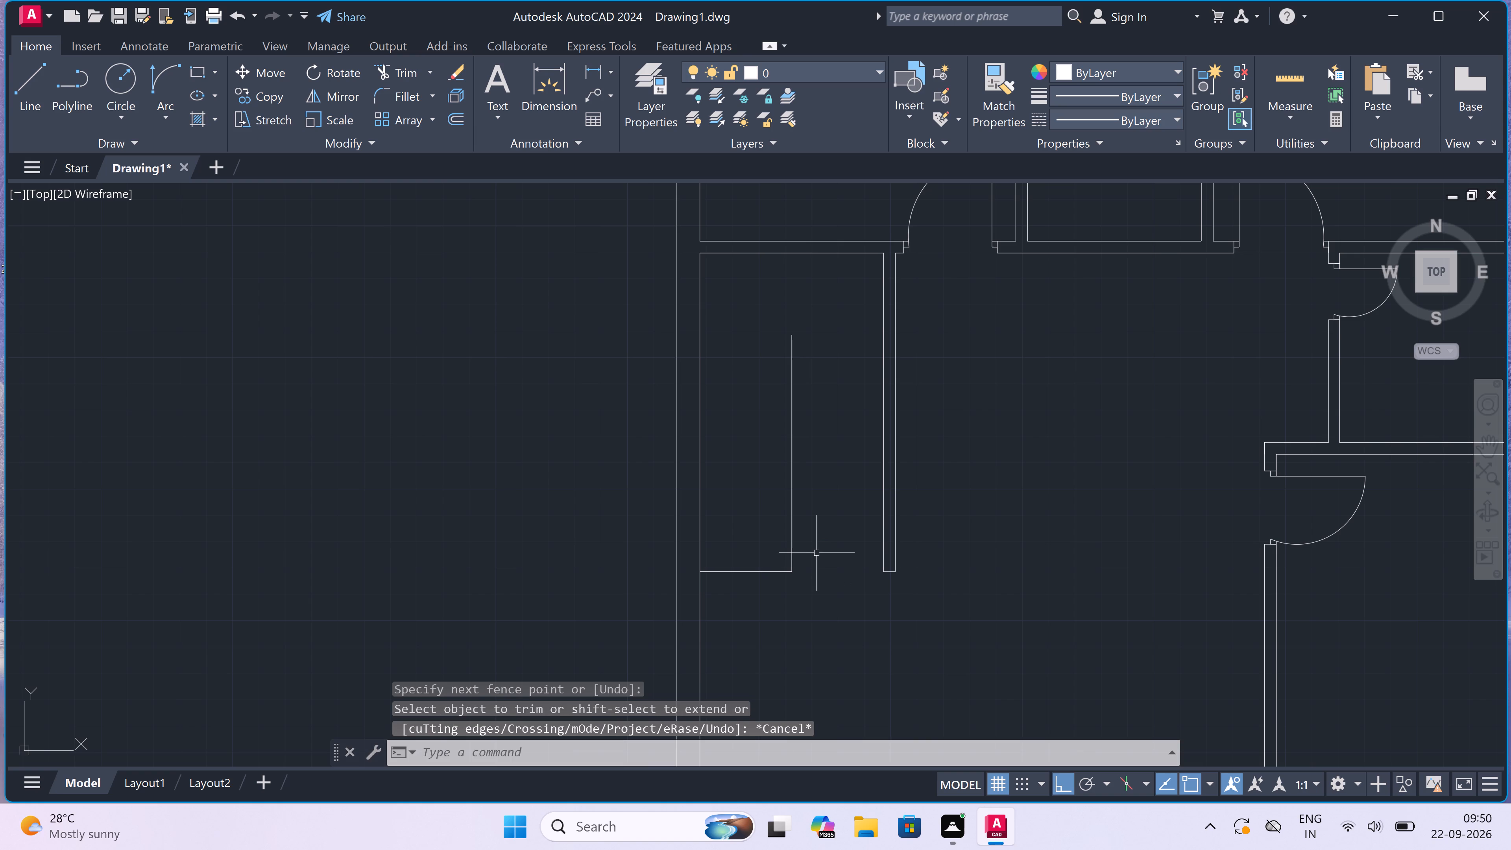
Draw the first stair tread line 9" above the centre line's lower end, across from the centre line to the partition.
type("l")
key("space")
scroll(810, 561, "up", 1)
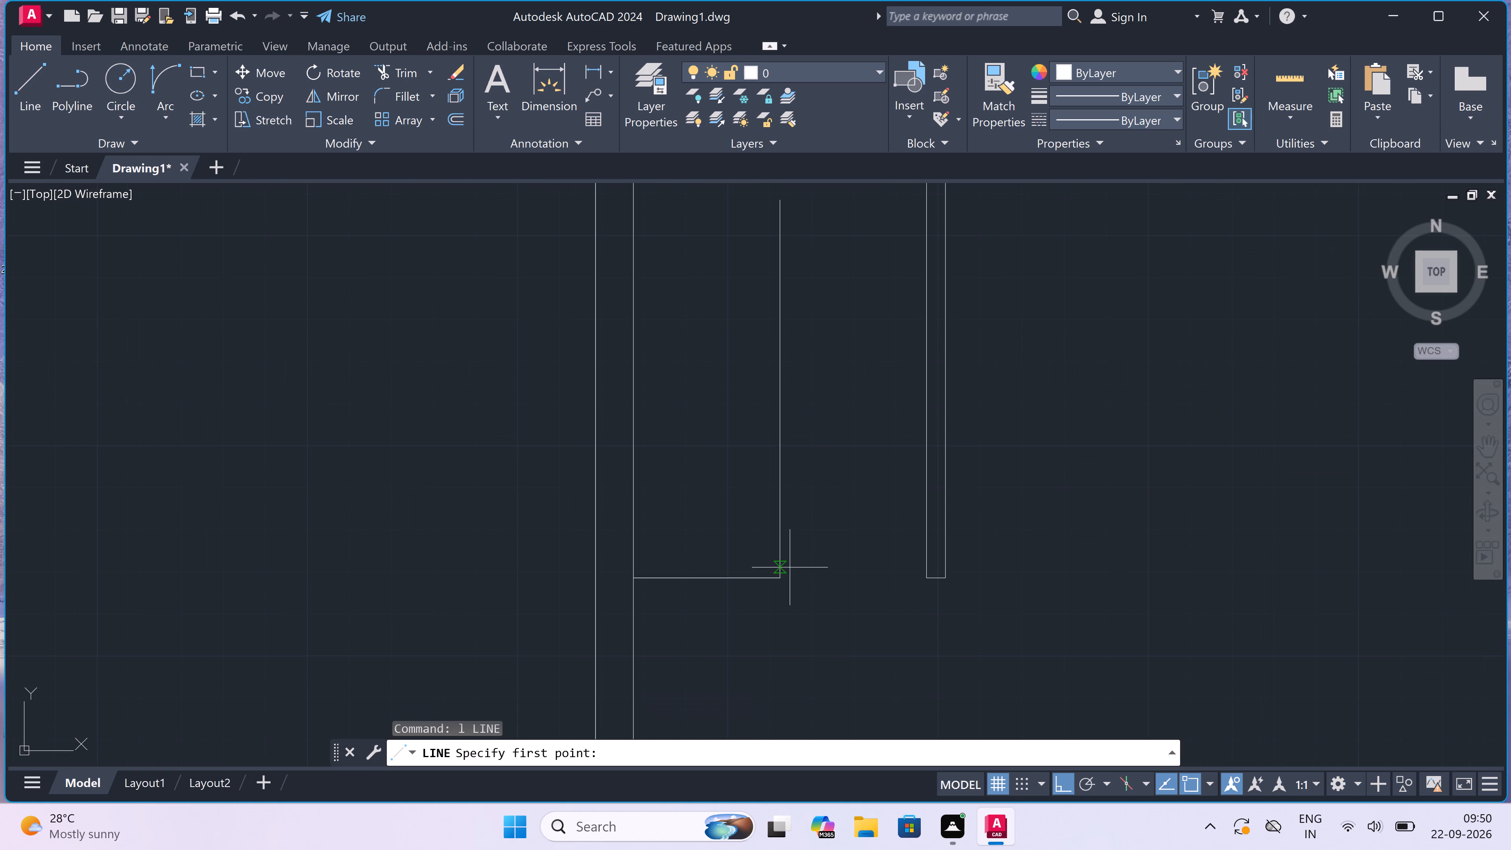
left_click(779, 579)
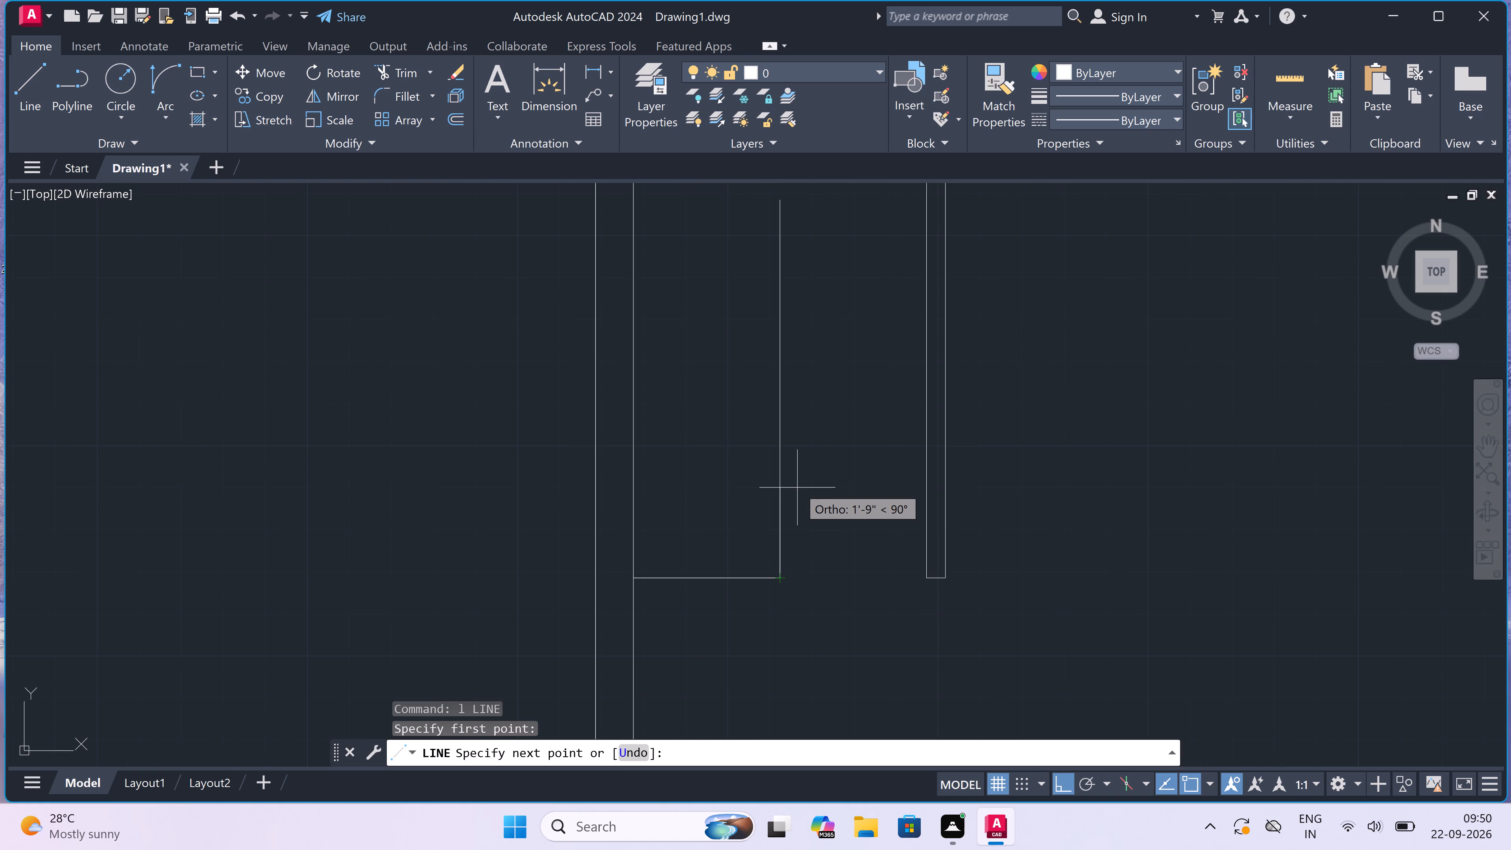
type("9\"")
key("space")
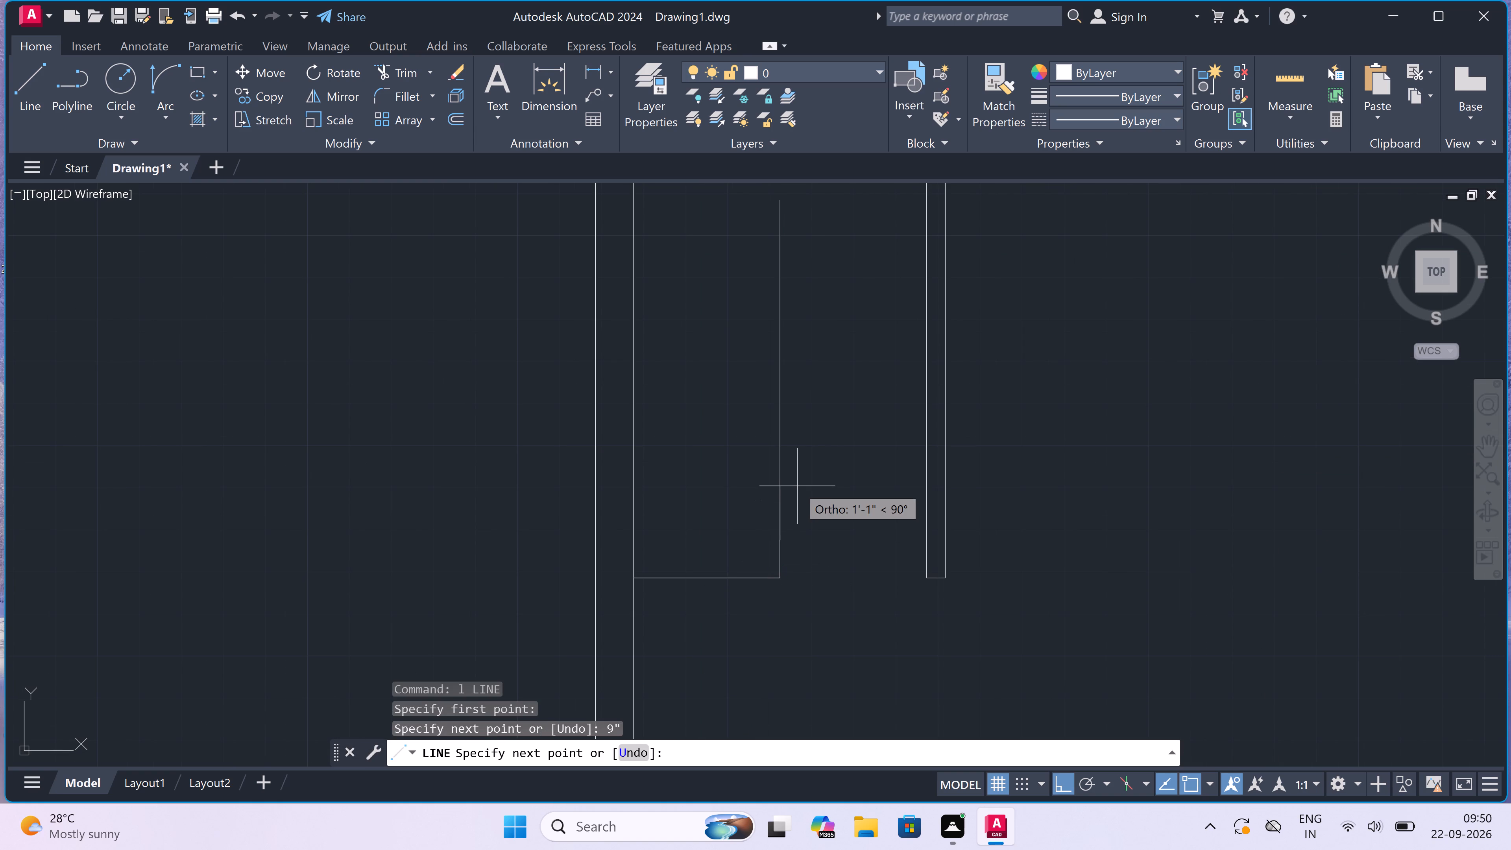
left_click(921, 543)
key("Escape")
Offset the first tread upward repeatedly at 9" spacing with the Multiple option, up to the top end of the stair centre line.
key("o")
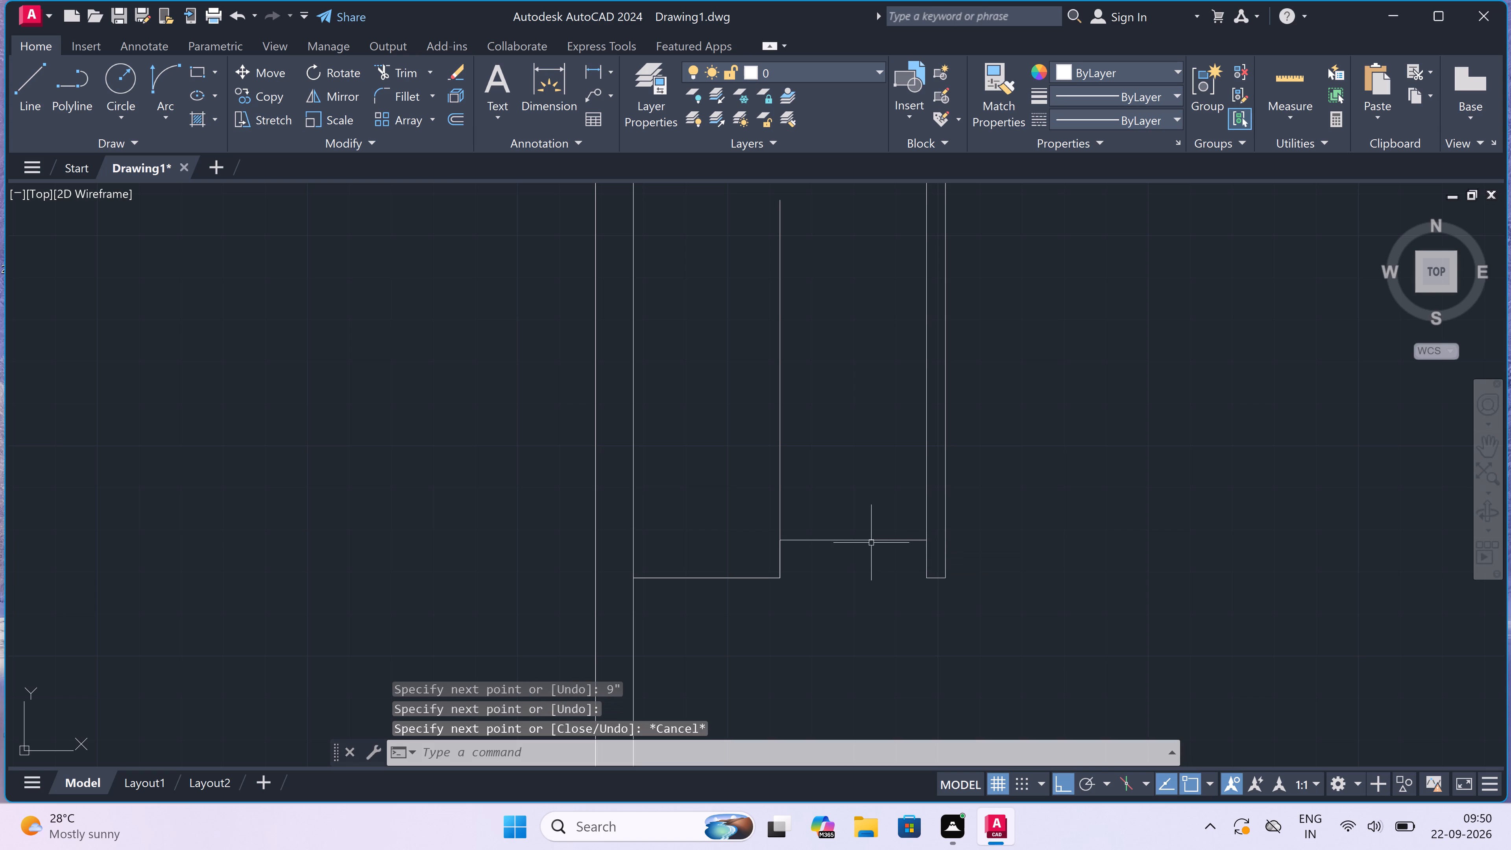
key("space")
left_click(860, 545)
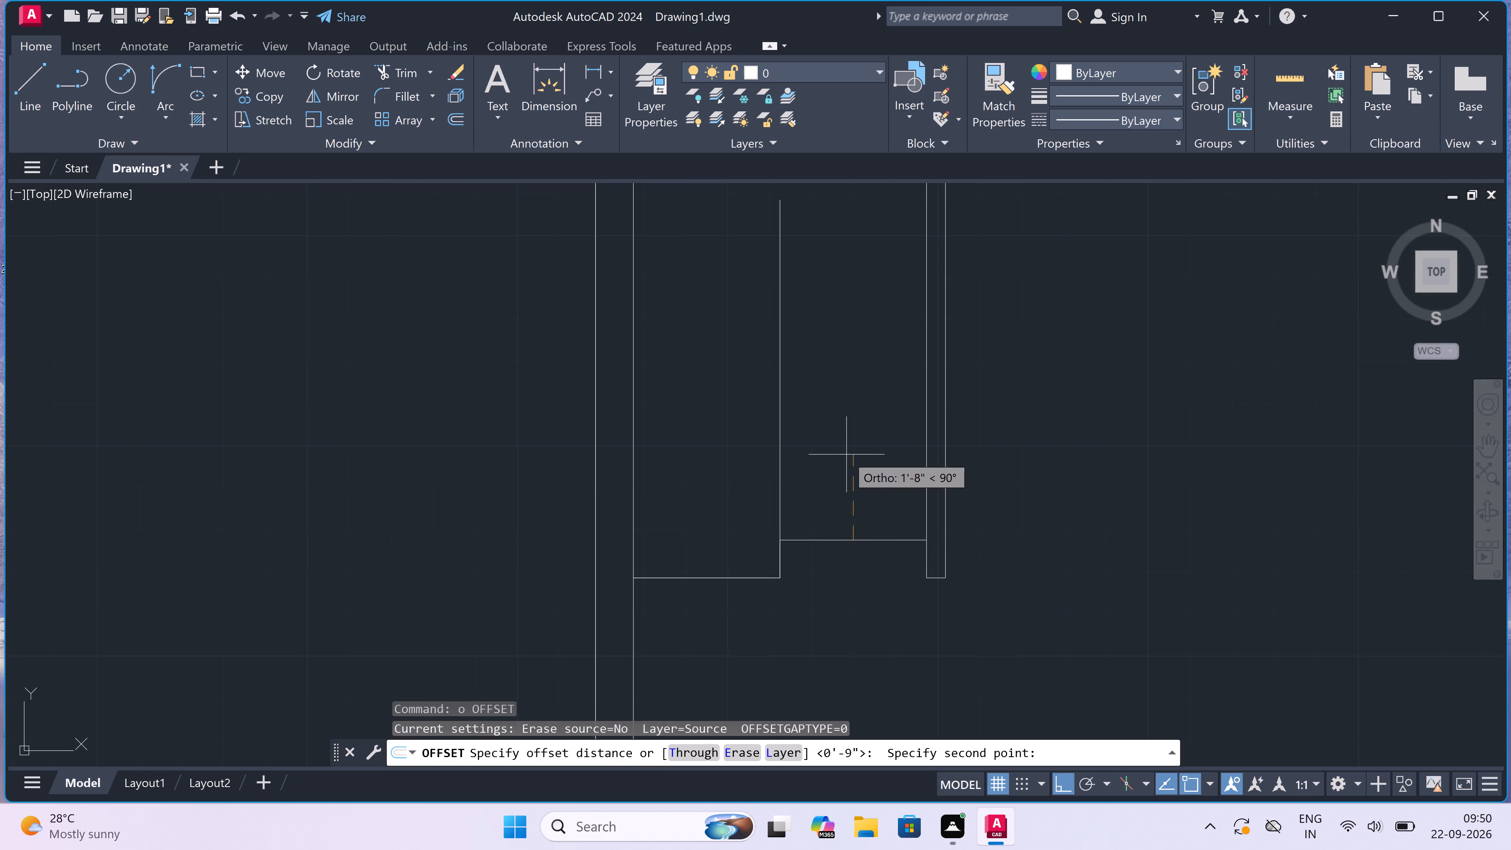
key("9")
type("\"")
key("space")
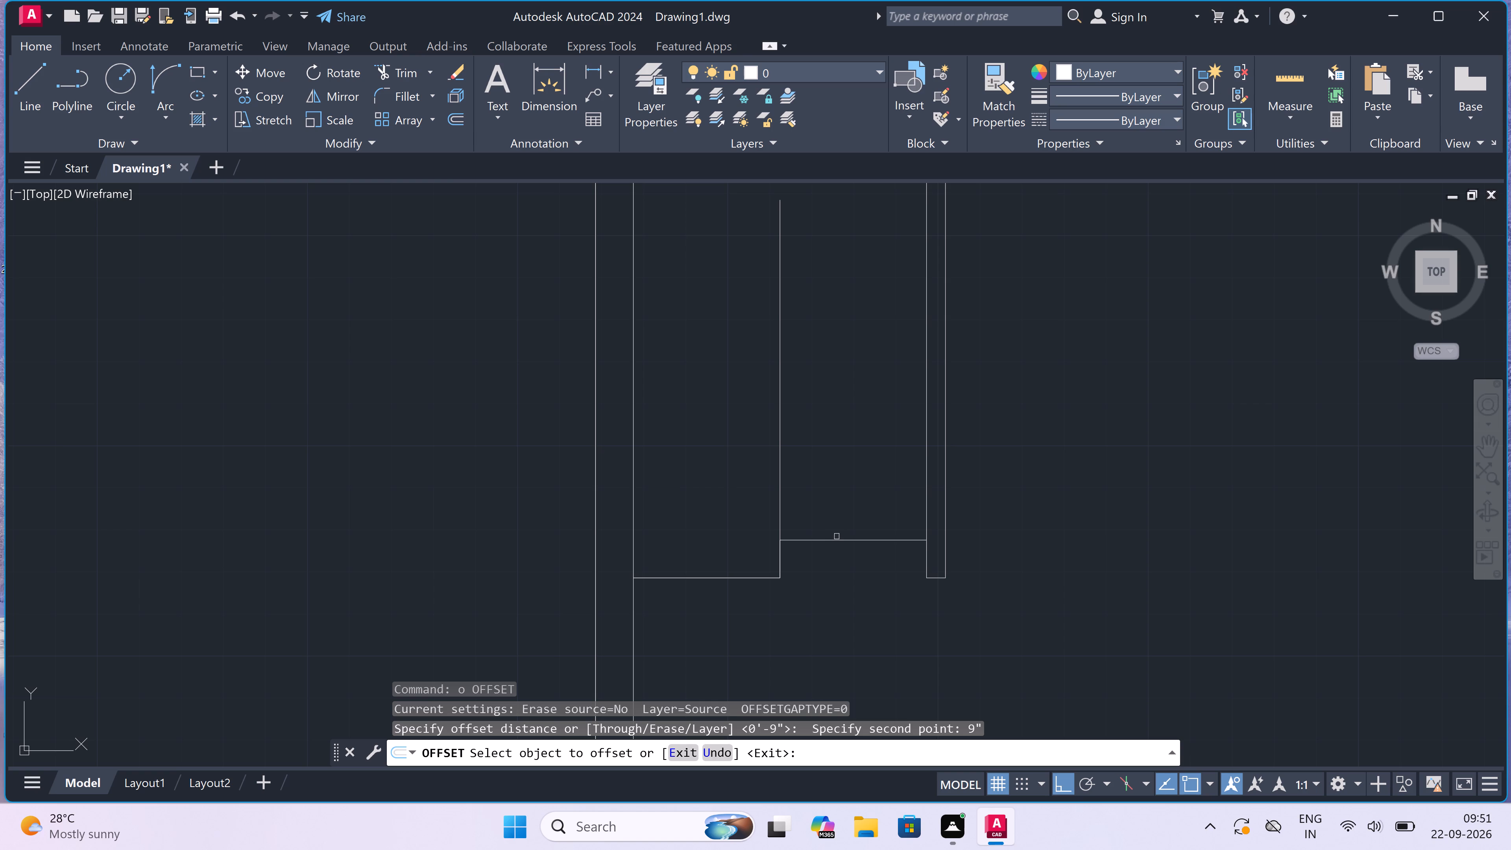
left_click(835, 541)
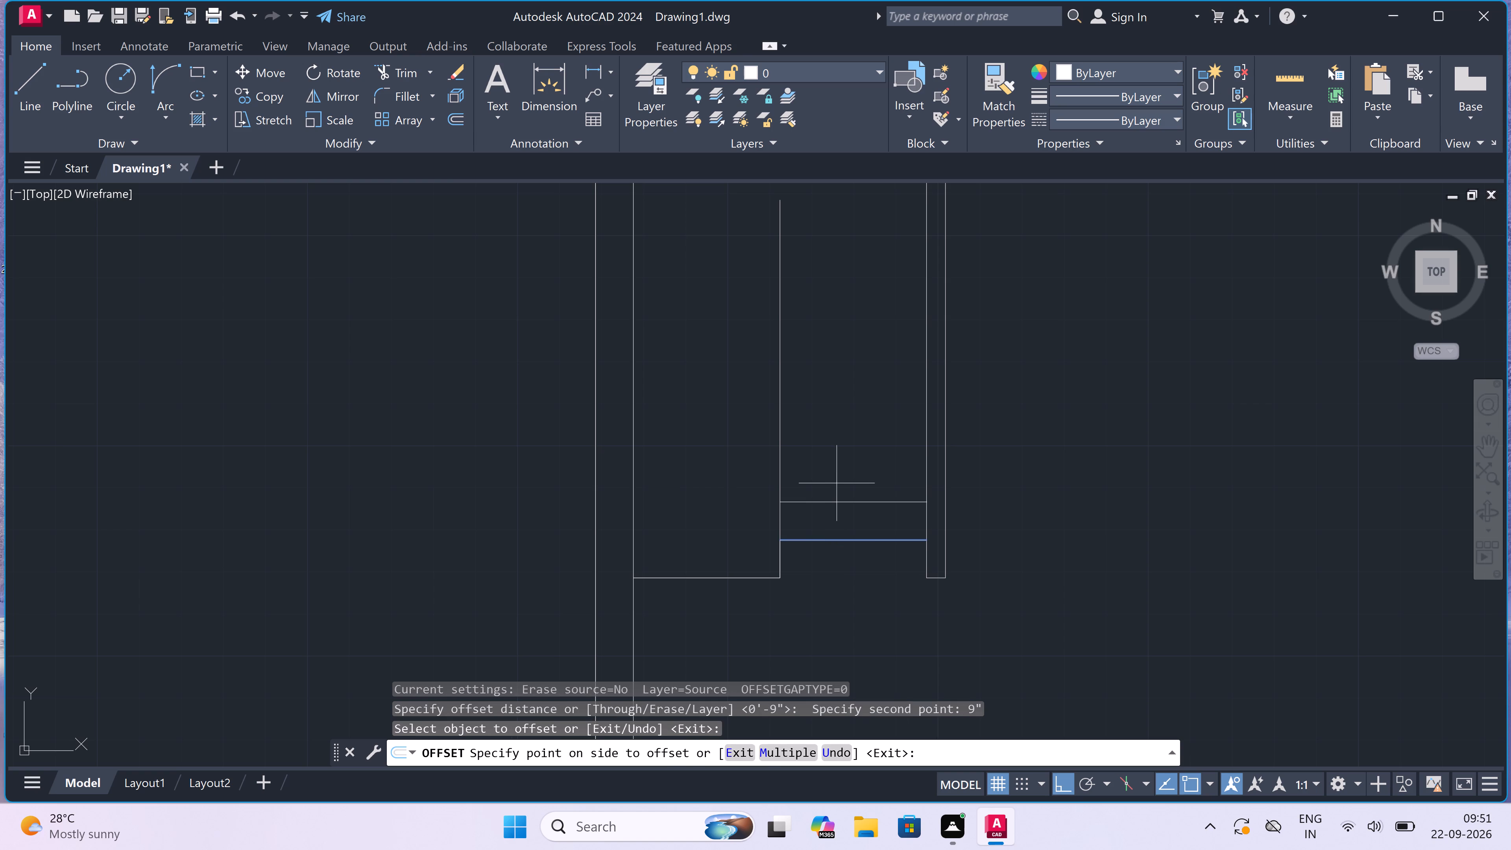
left_click(769, 748)
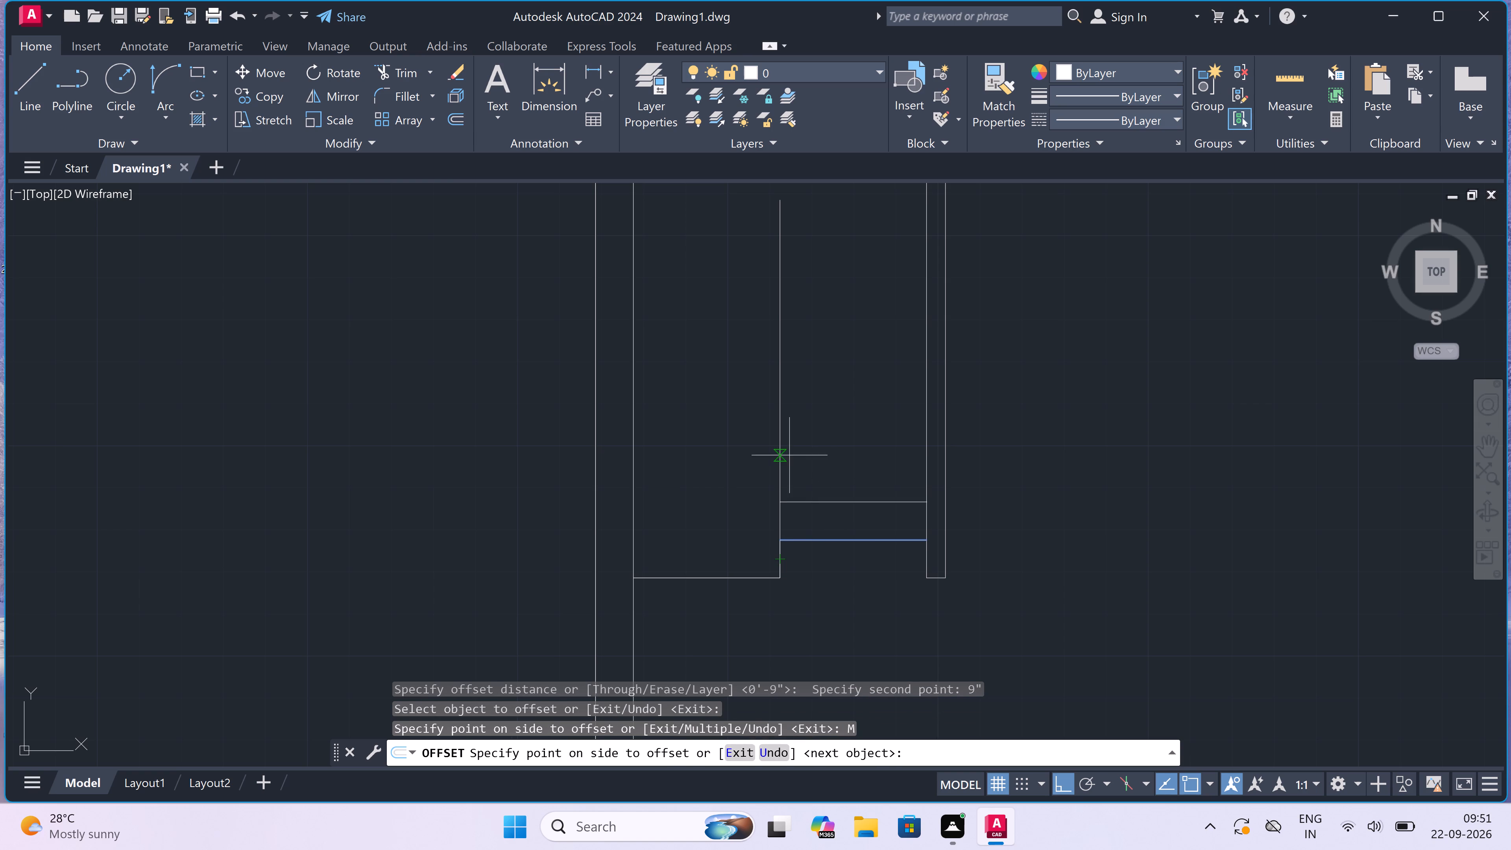
left_click(796, 427)
left_click(802, 409)
left_click(804, 397)
left_click(807, 389)
left_click(810, 357)
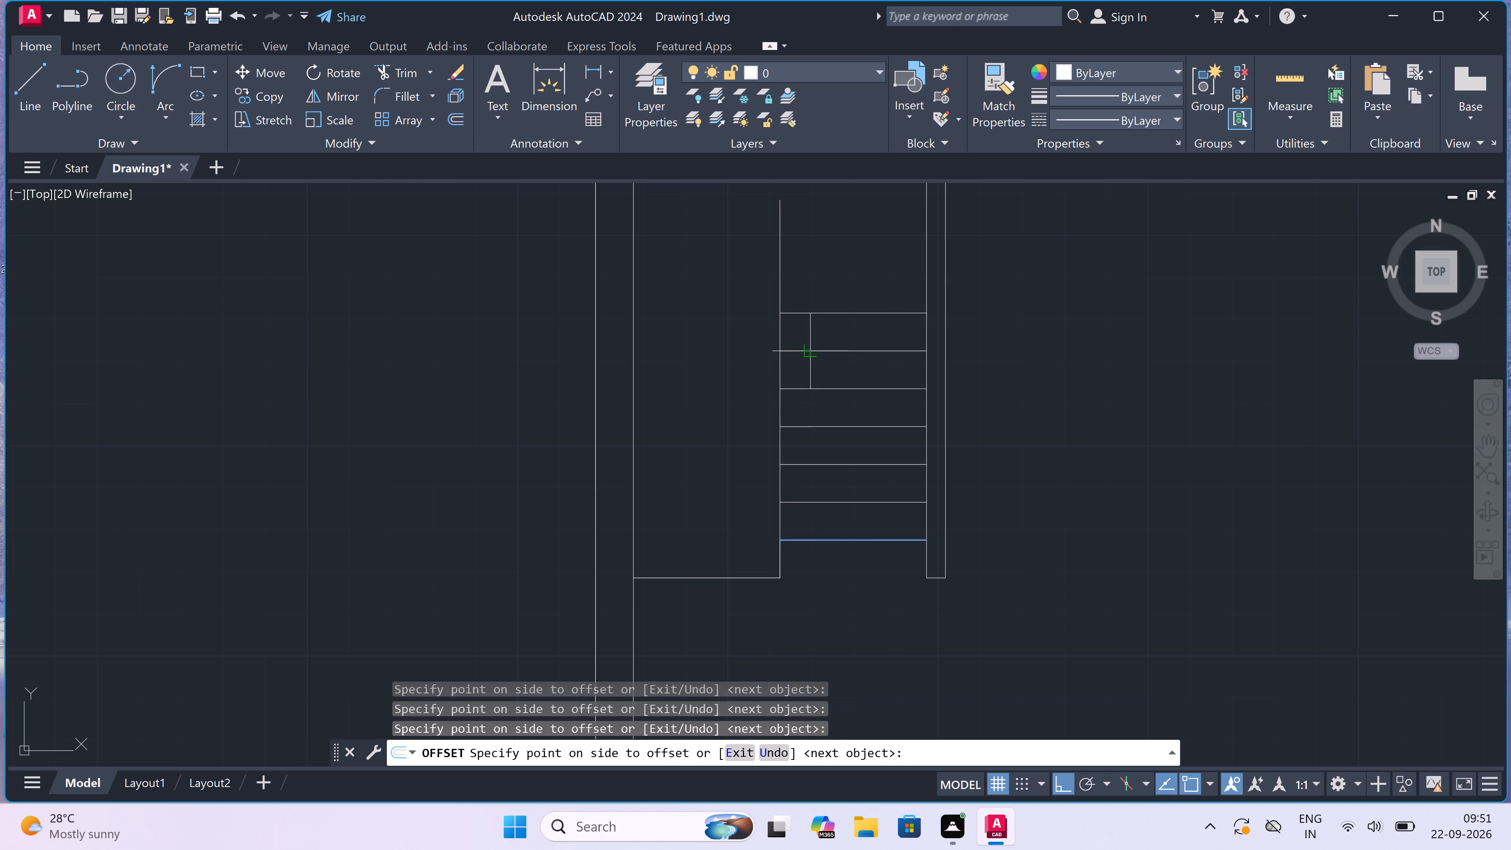
scroll(811, 342, "down", 1)
scroll(823, 300, "down", 4)
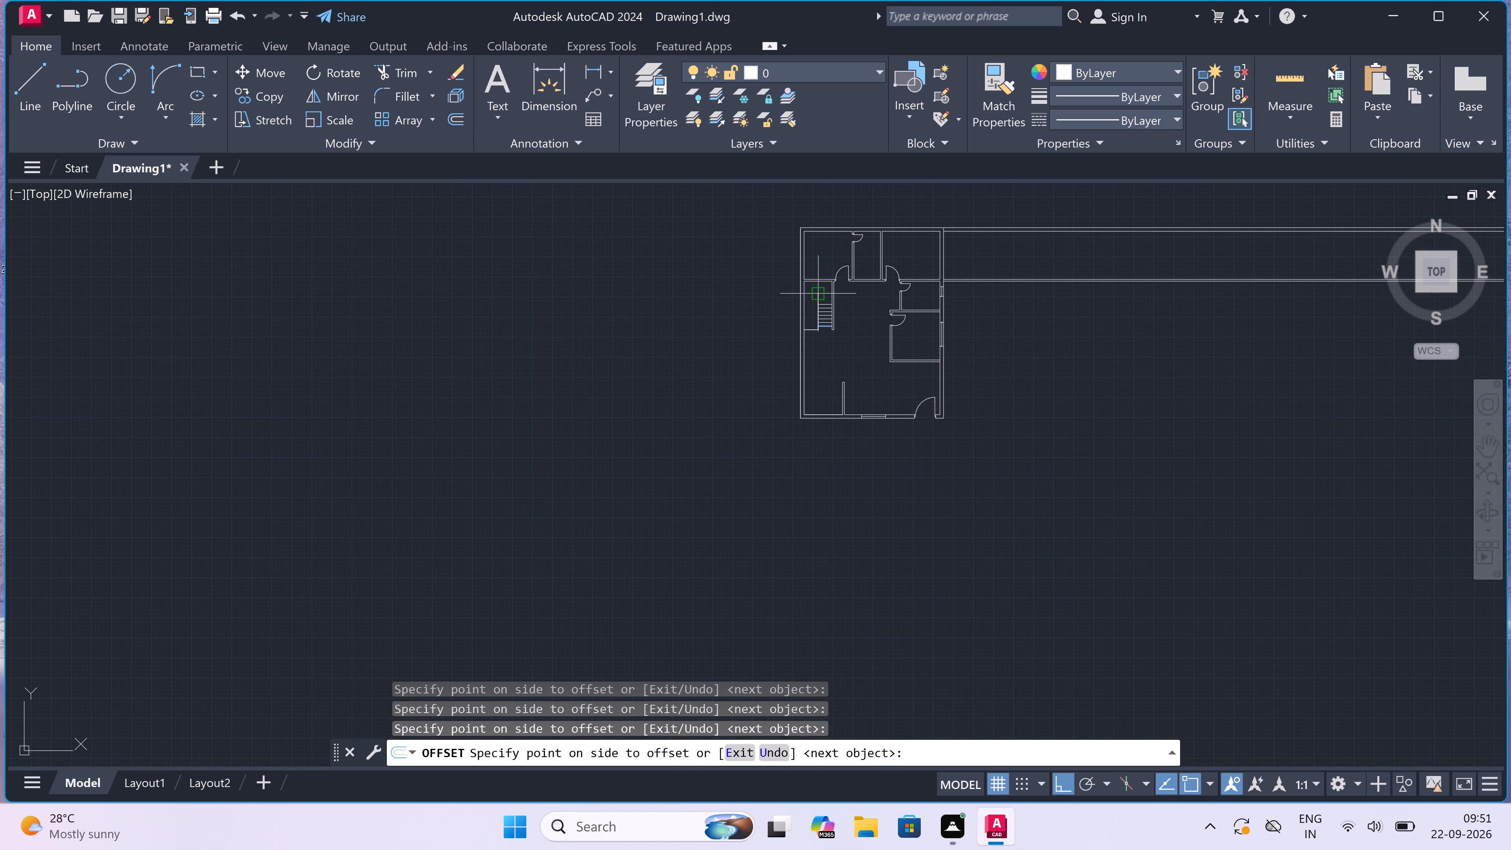
scroll(818, 281, "up", 4)
triple_click(815, 327)
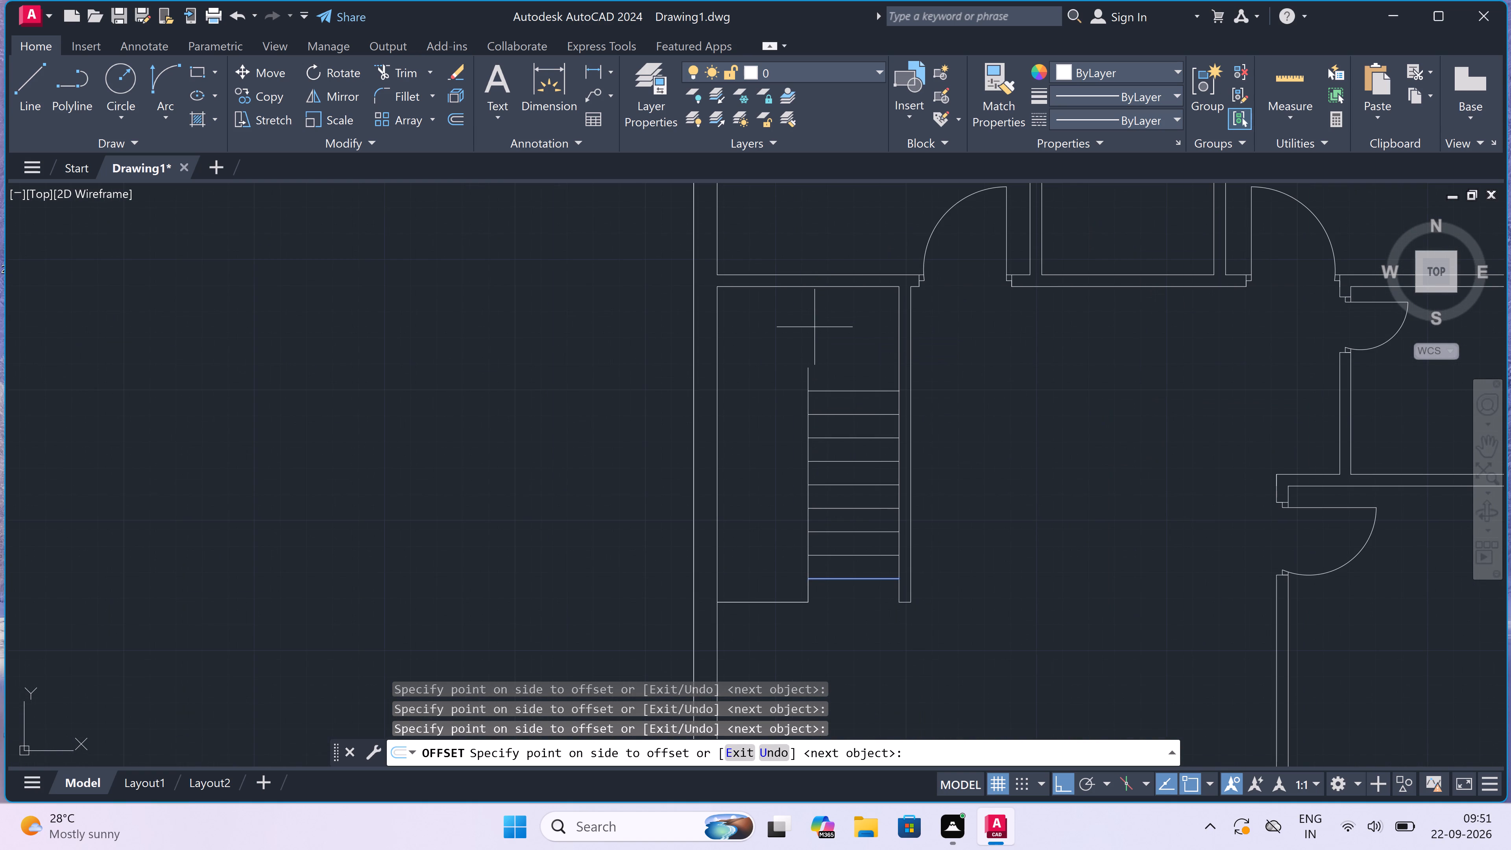
left_click(815, 327)
left_click(815, 327)
key("Escape")
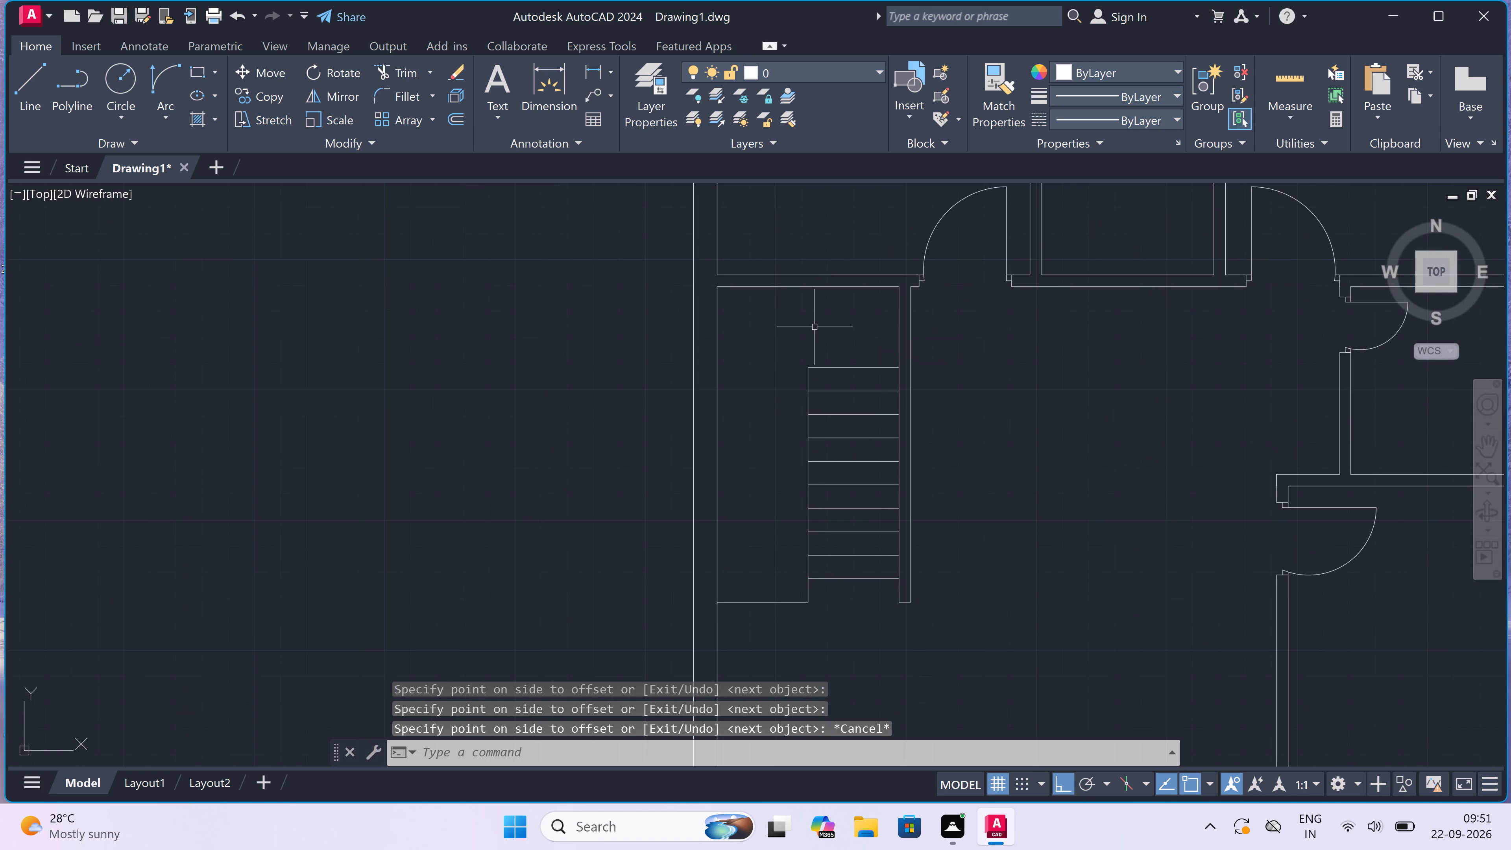
Offset the stair's bottom closing line upward repeatedly at 9" spacing with the Multiple option, up to the centre line's top end.
scroll(815, 327, "up", 2)
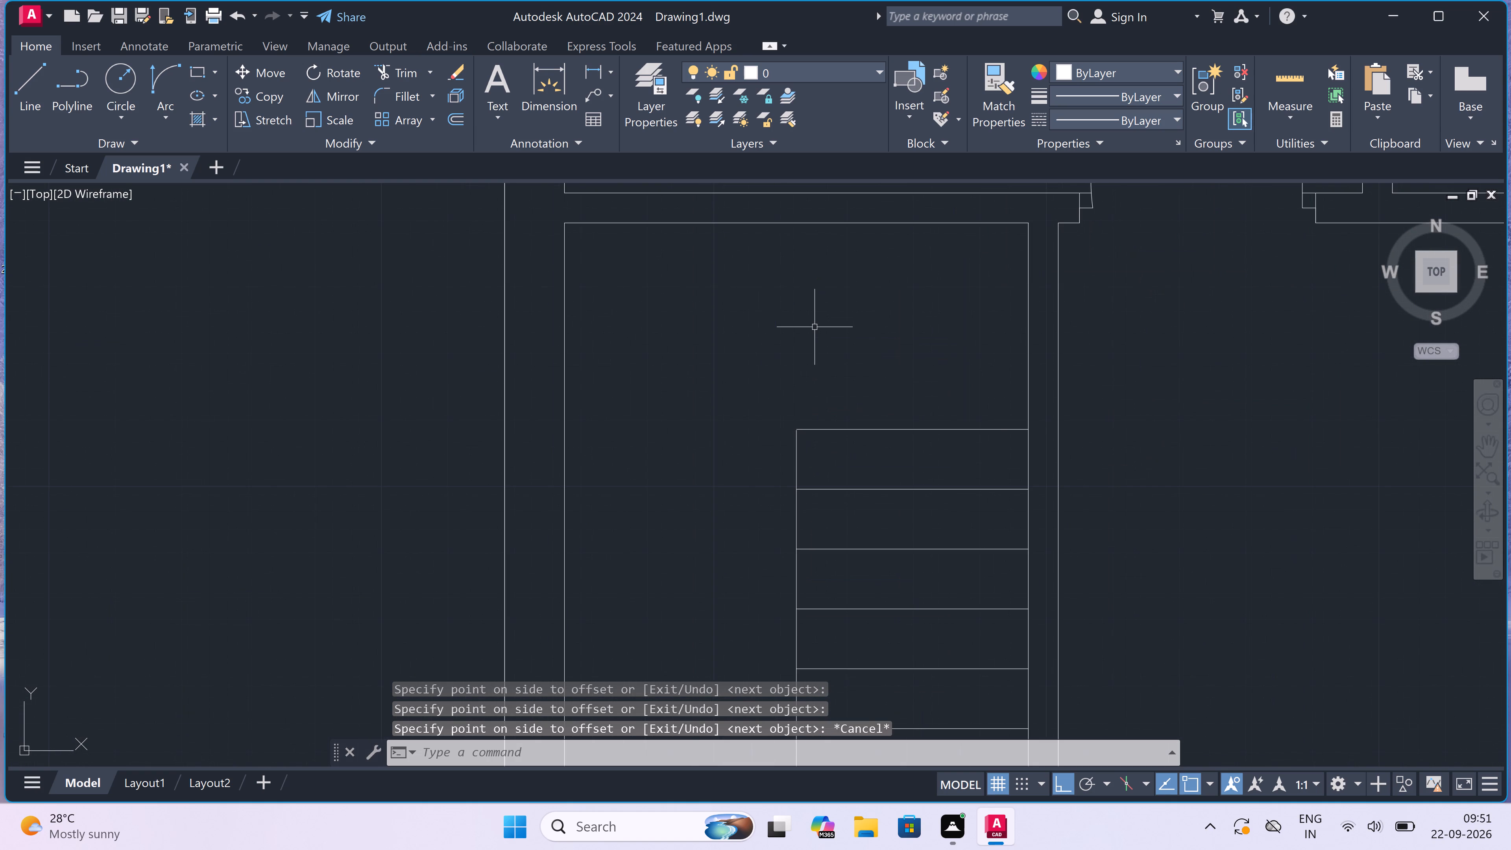
scroll(815, 327, "down", 2)
key("o")
key("space")
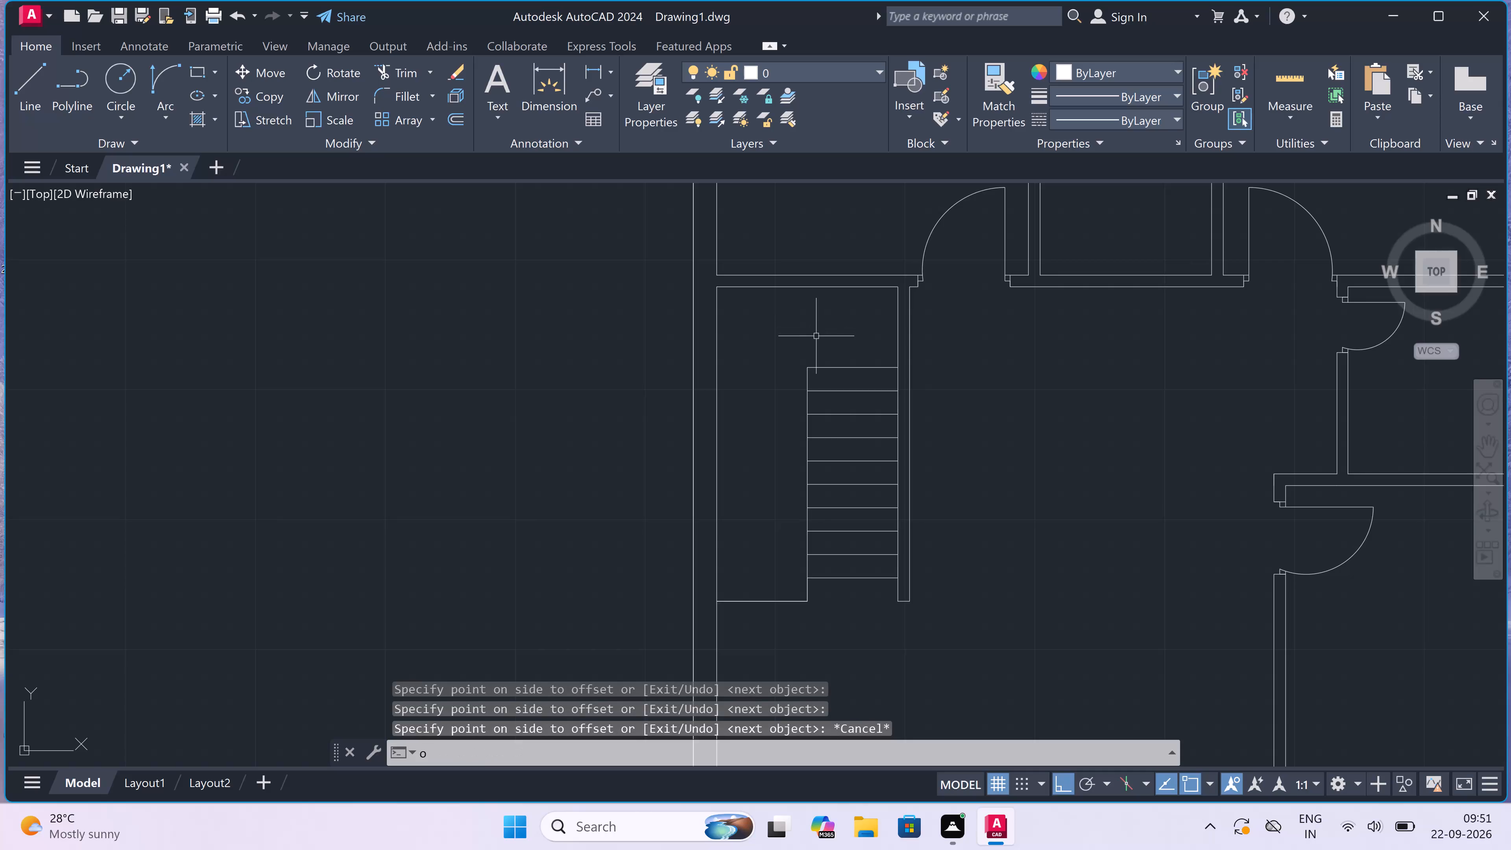
left_click(748, 598)
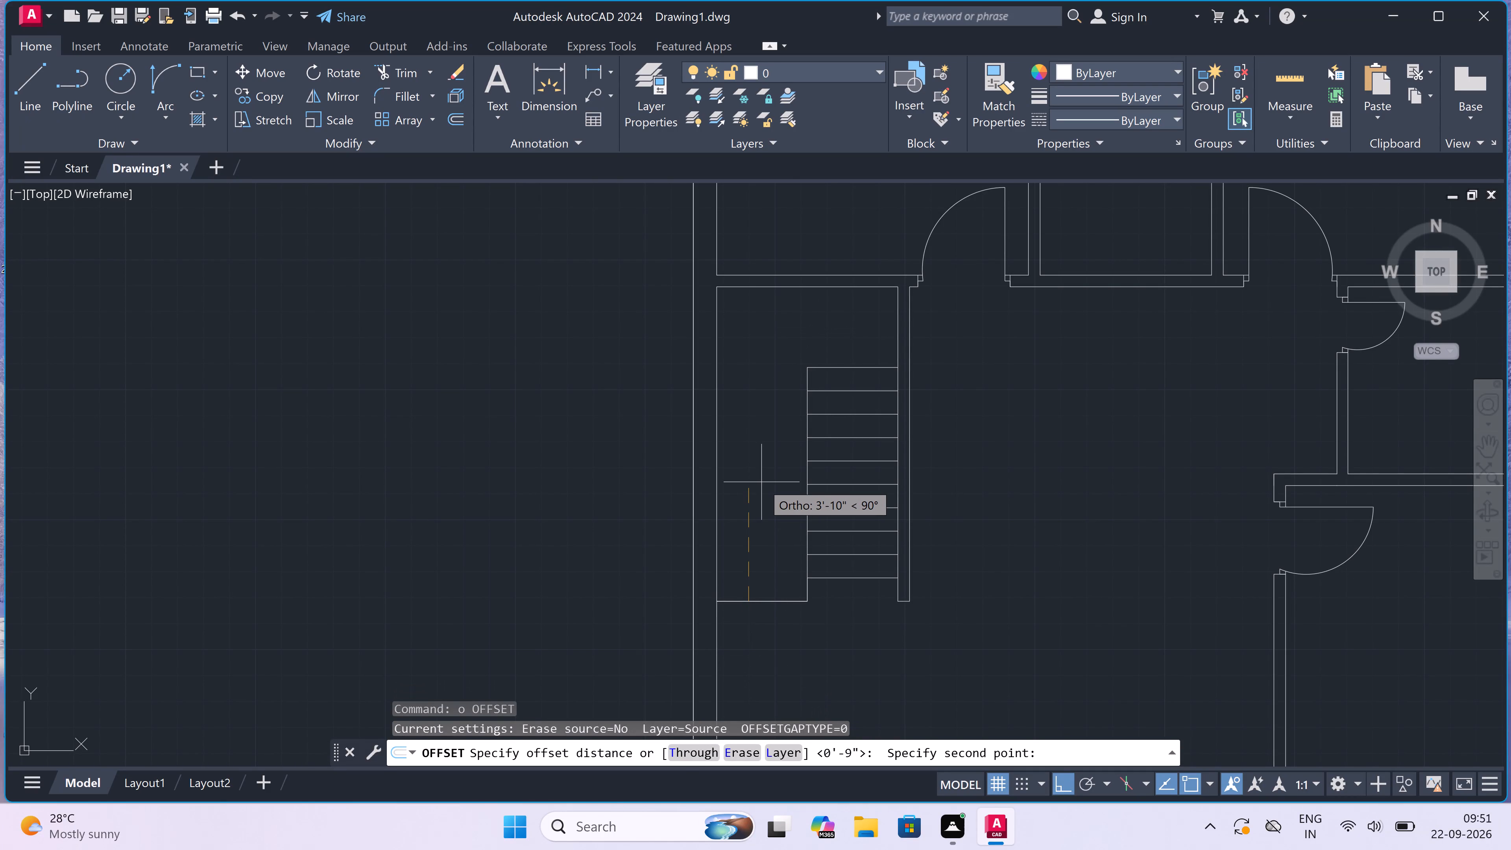
key("9")
type("\"")
key("space")
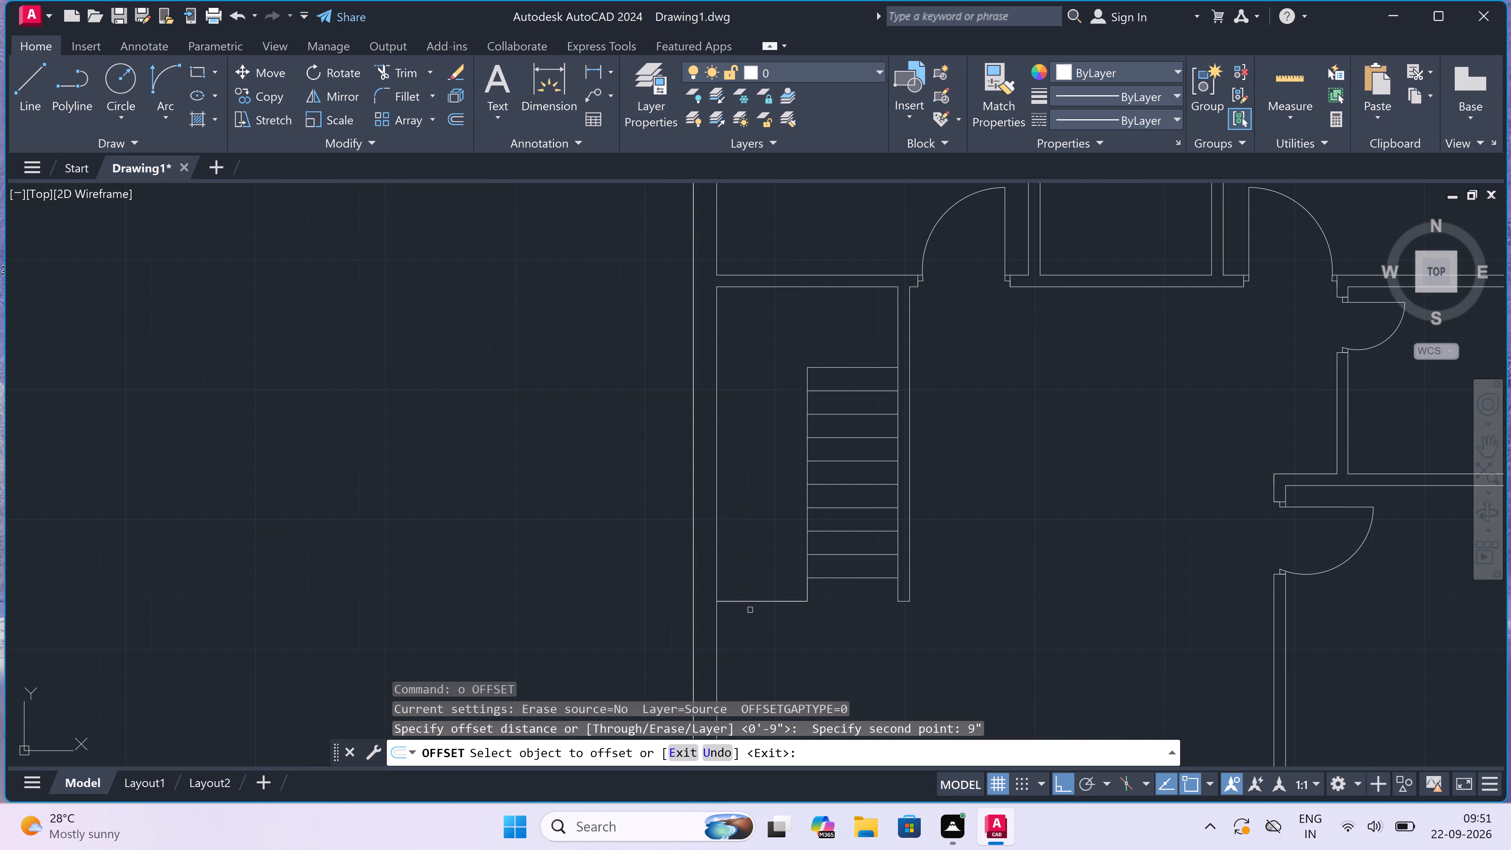
left_click_drag(750, 602, 750, 597)
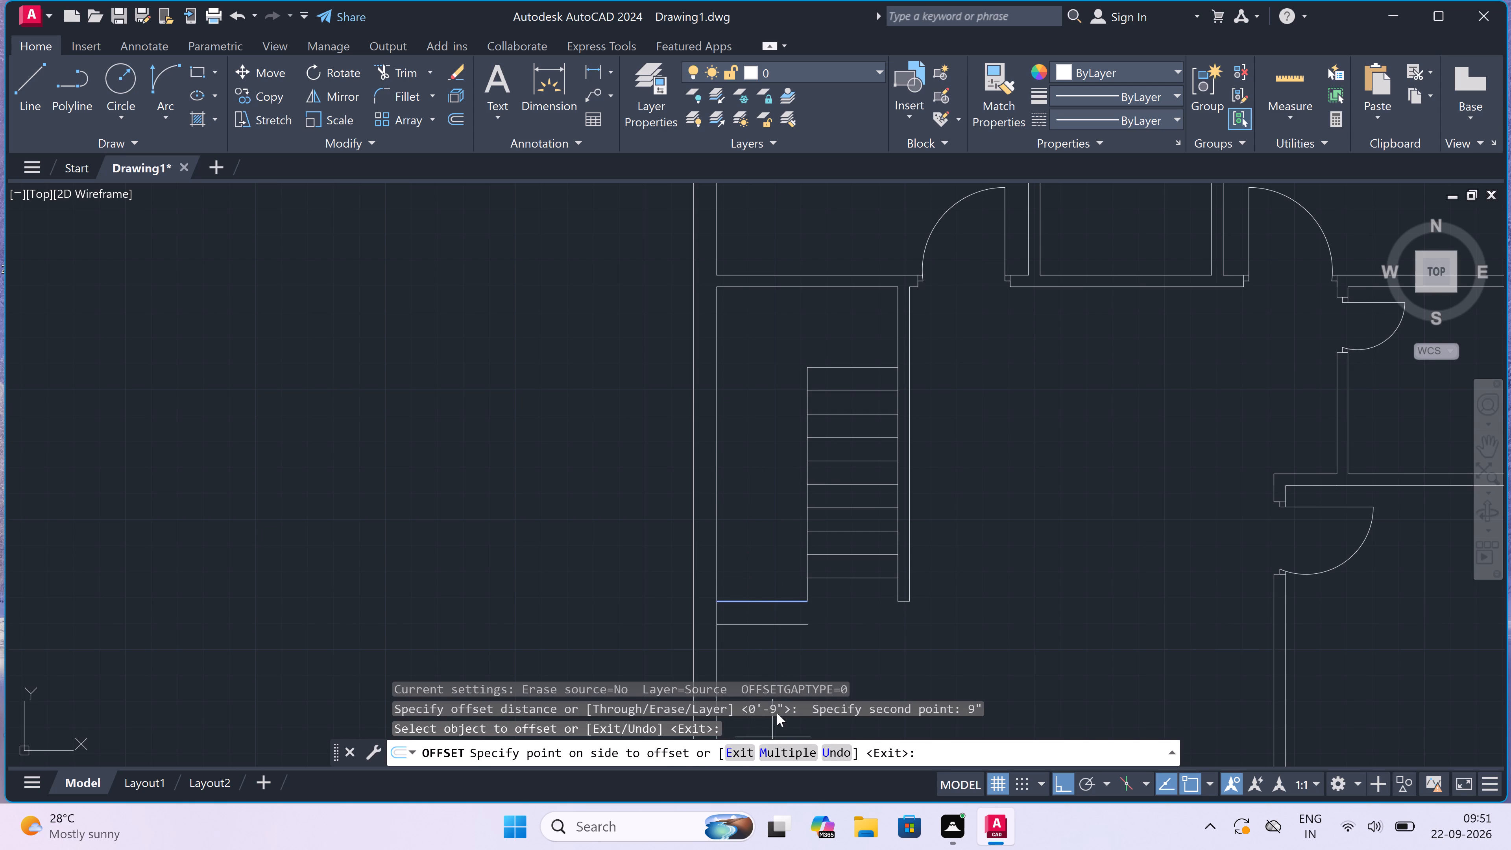
left_click(793, 750)
left_click(752, 381)
left_click(754, 368)
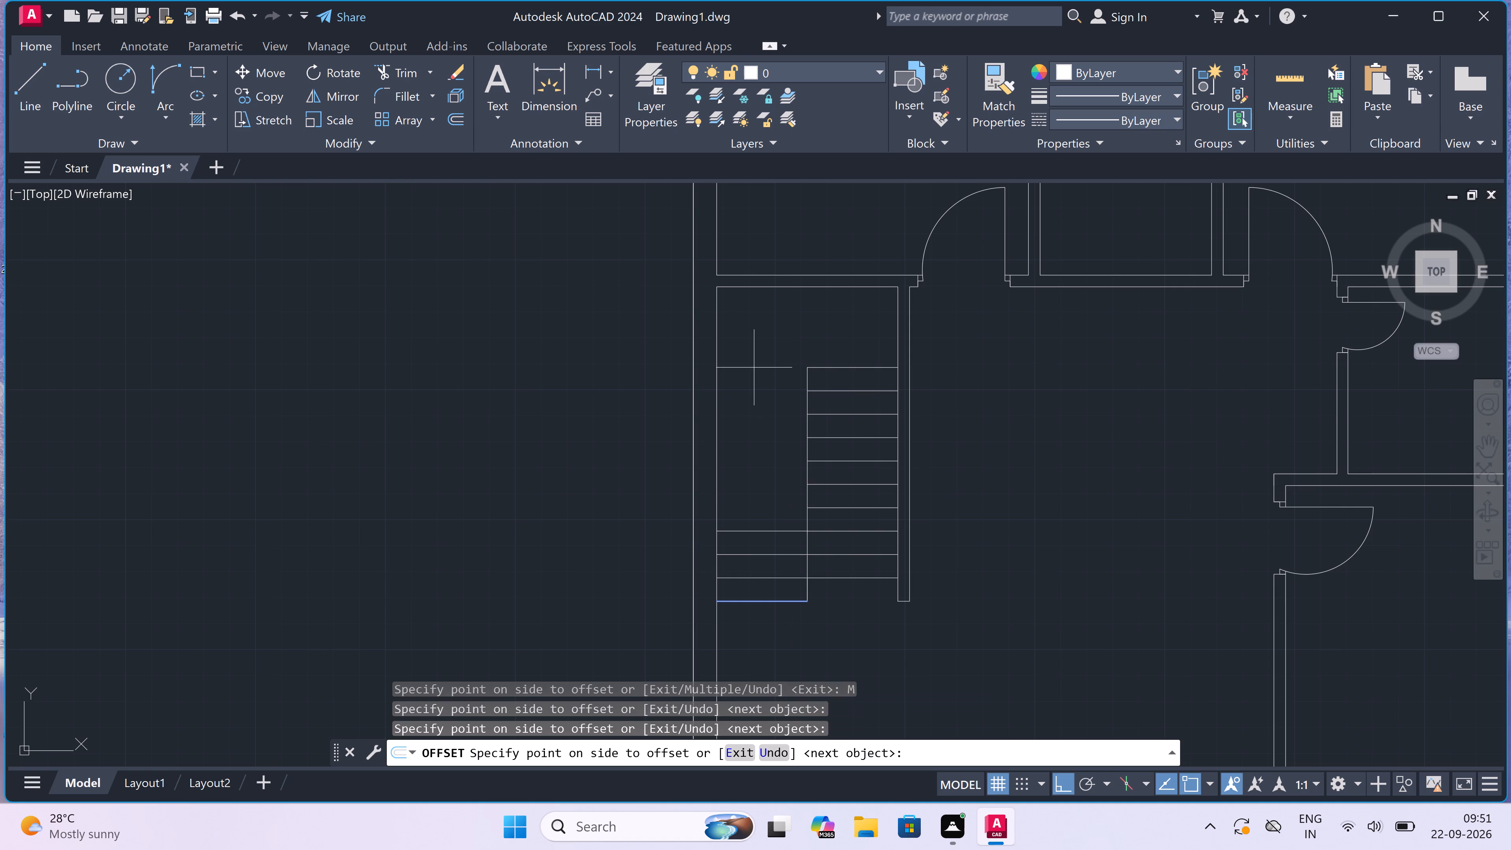
left_click(756, 361)
left_click(757, 355)
triple_click(761, 349)
left_click(761, 347)
left_click(761, 345)
double_click(764, 334)
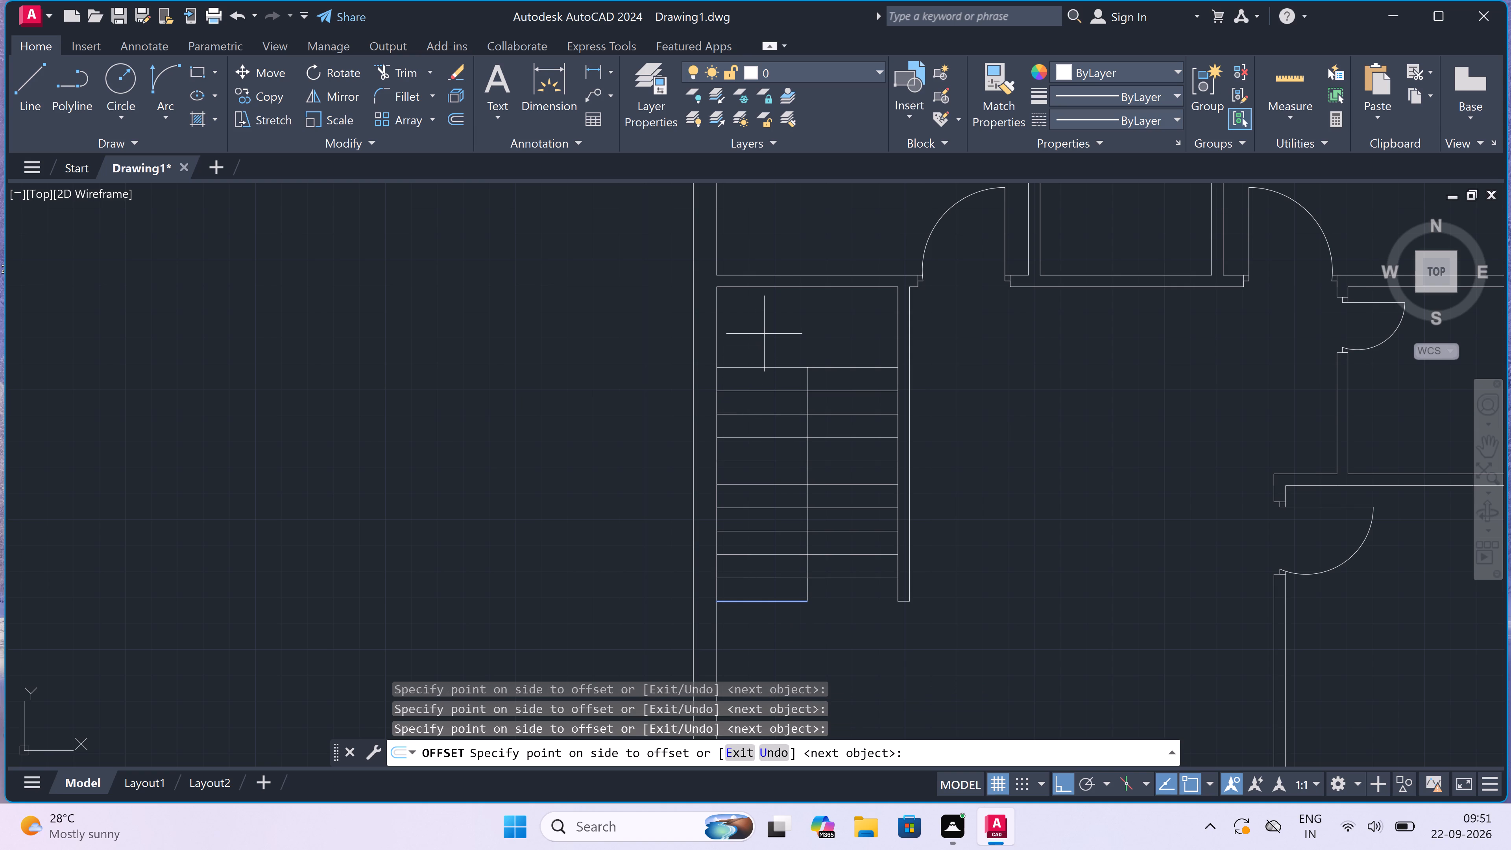
left_click(764, 334)
key("Escape")
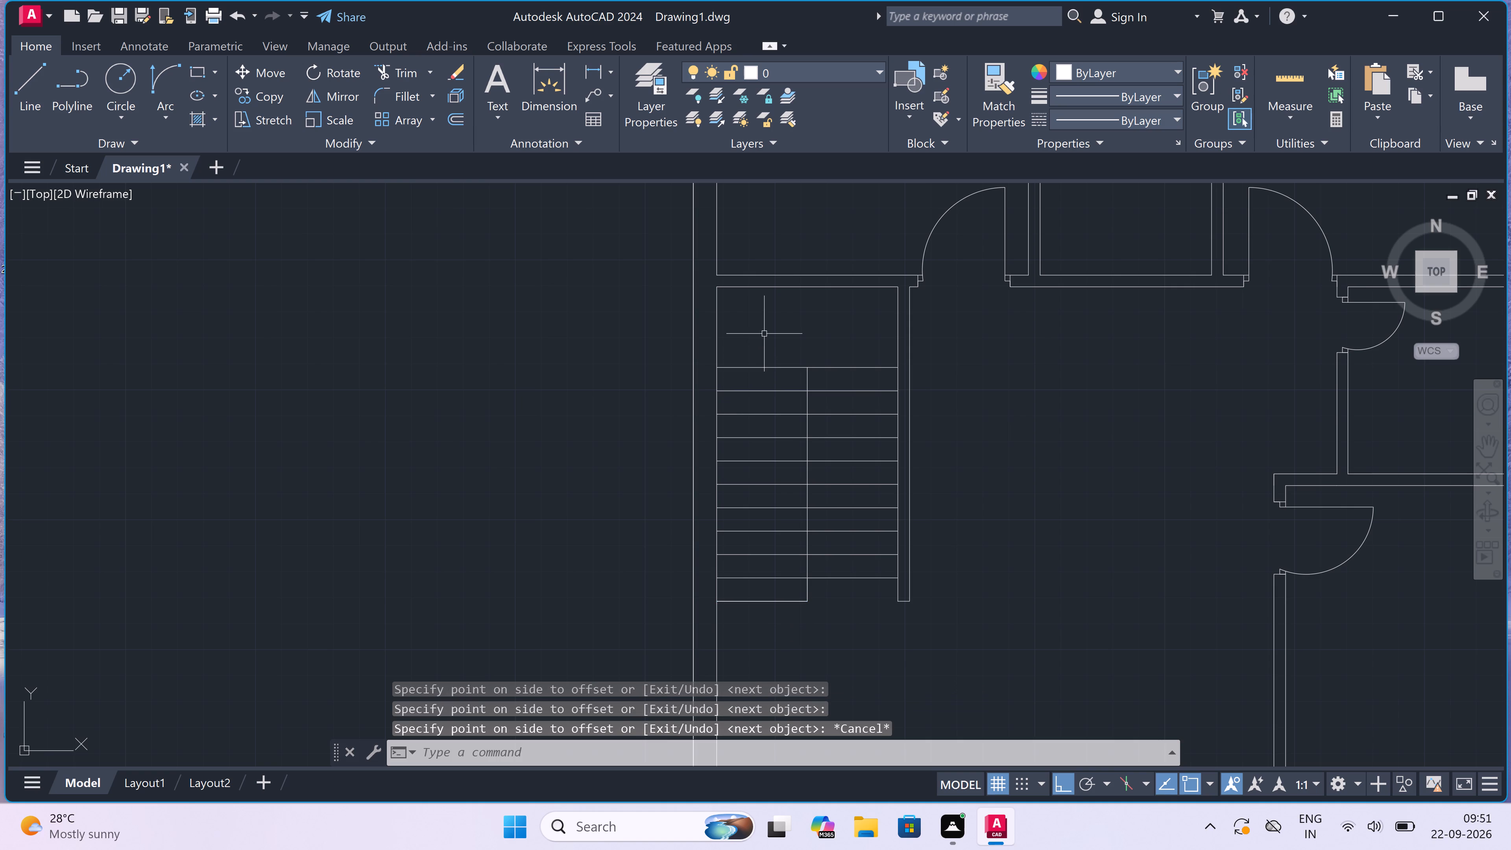
Draw the stair direction line from below the left flight up to the landing, across, and about 4' down the right flight.
key("l")
key("space")
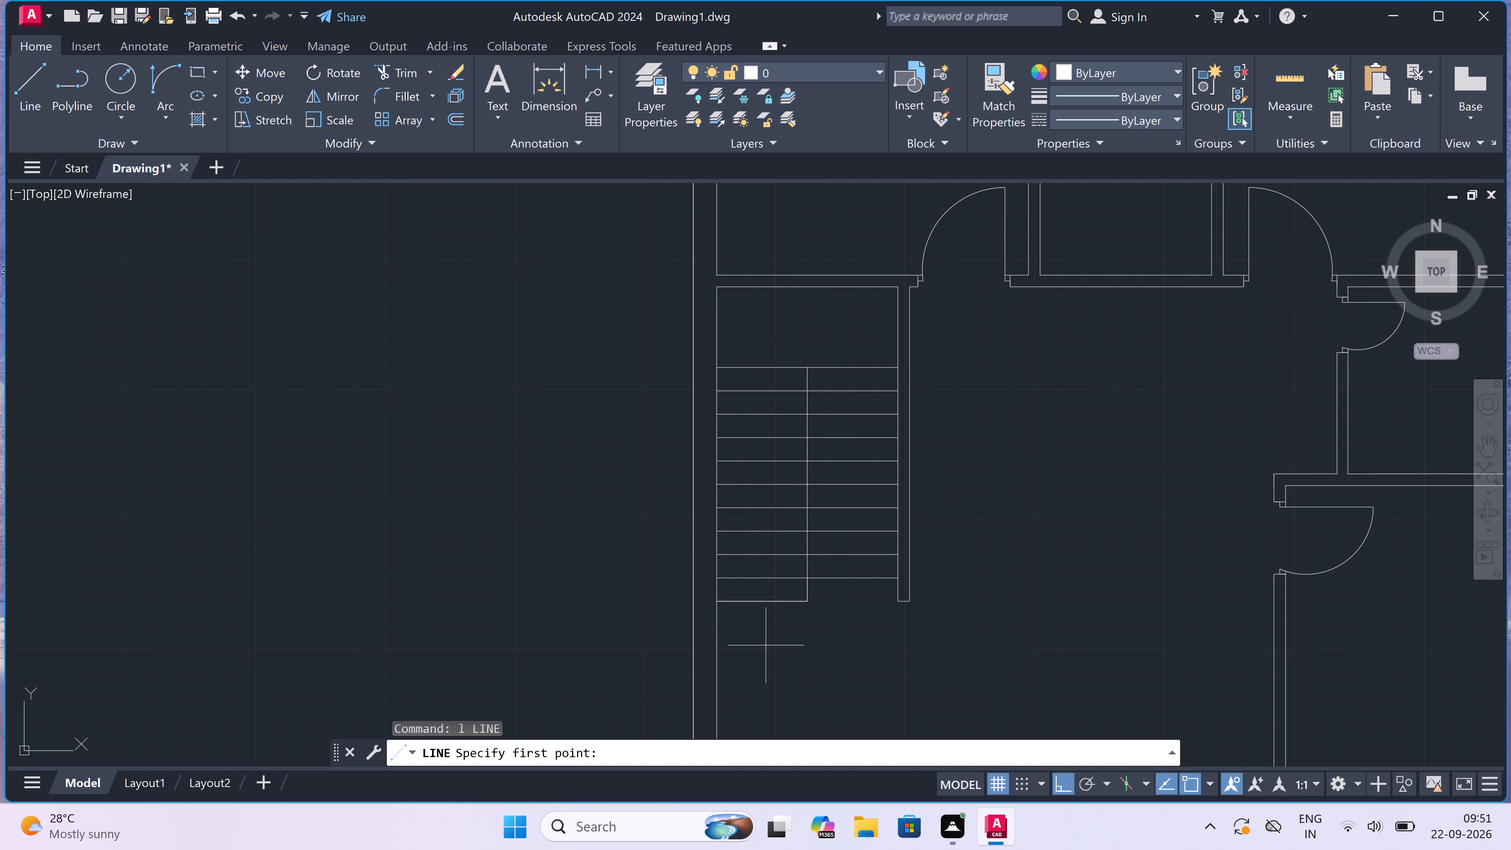
left_click(752, 620)
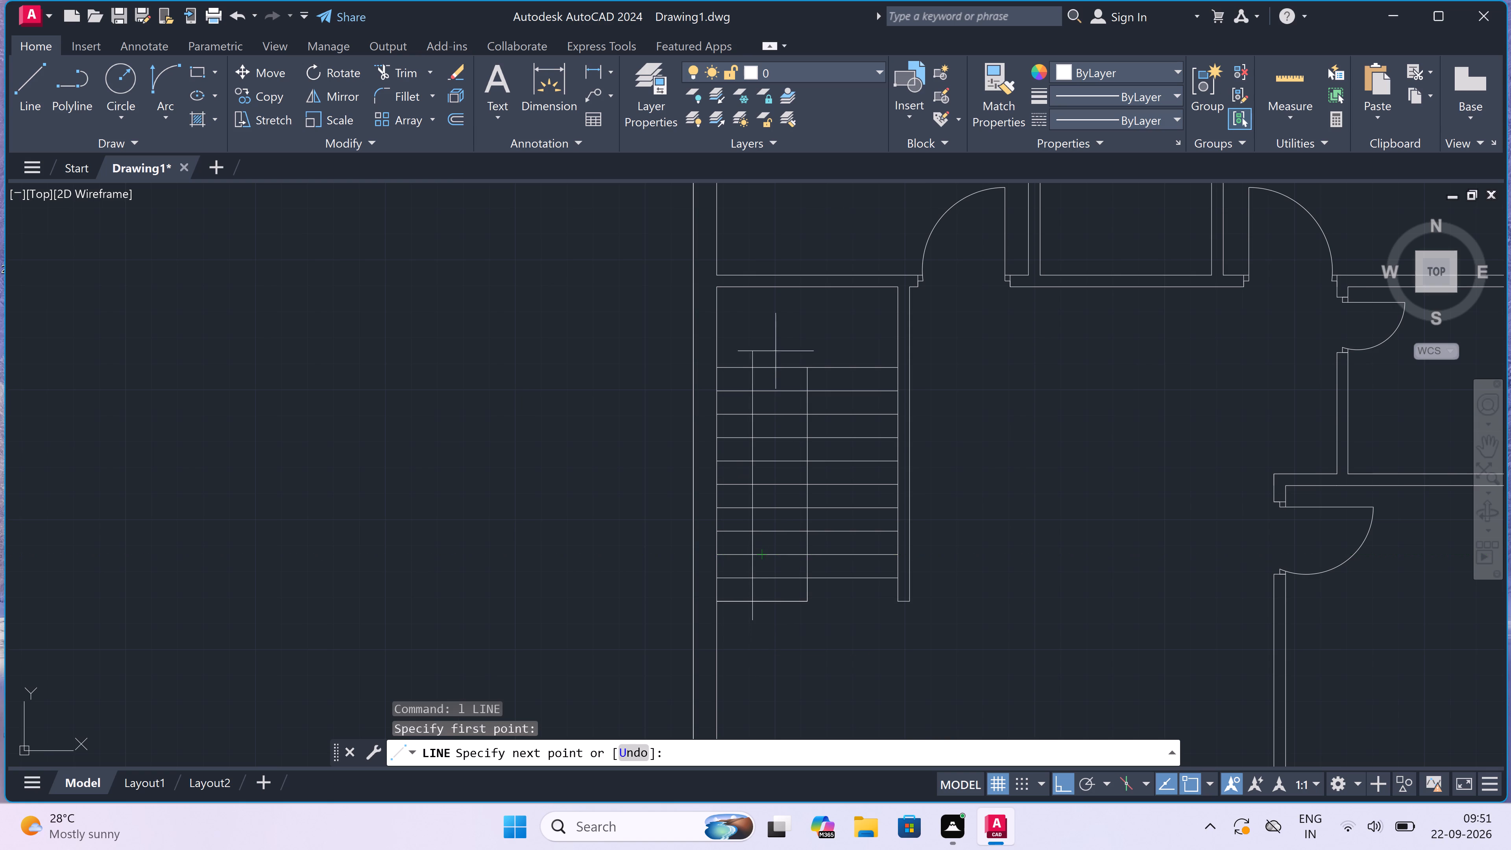
left_click(752, 331)
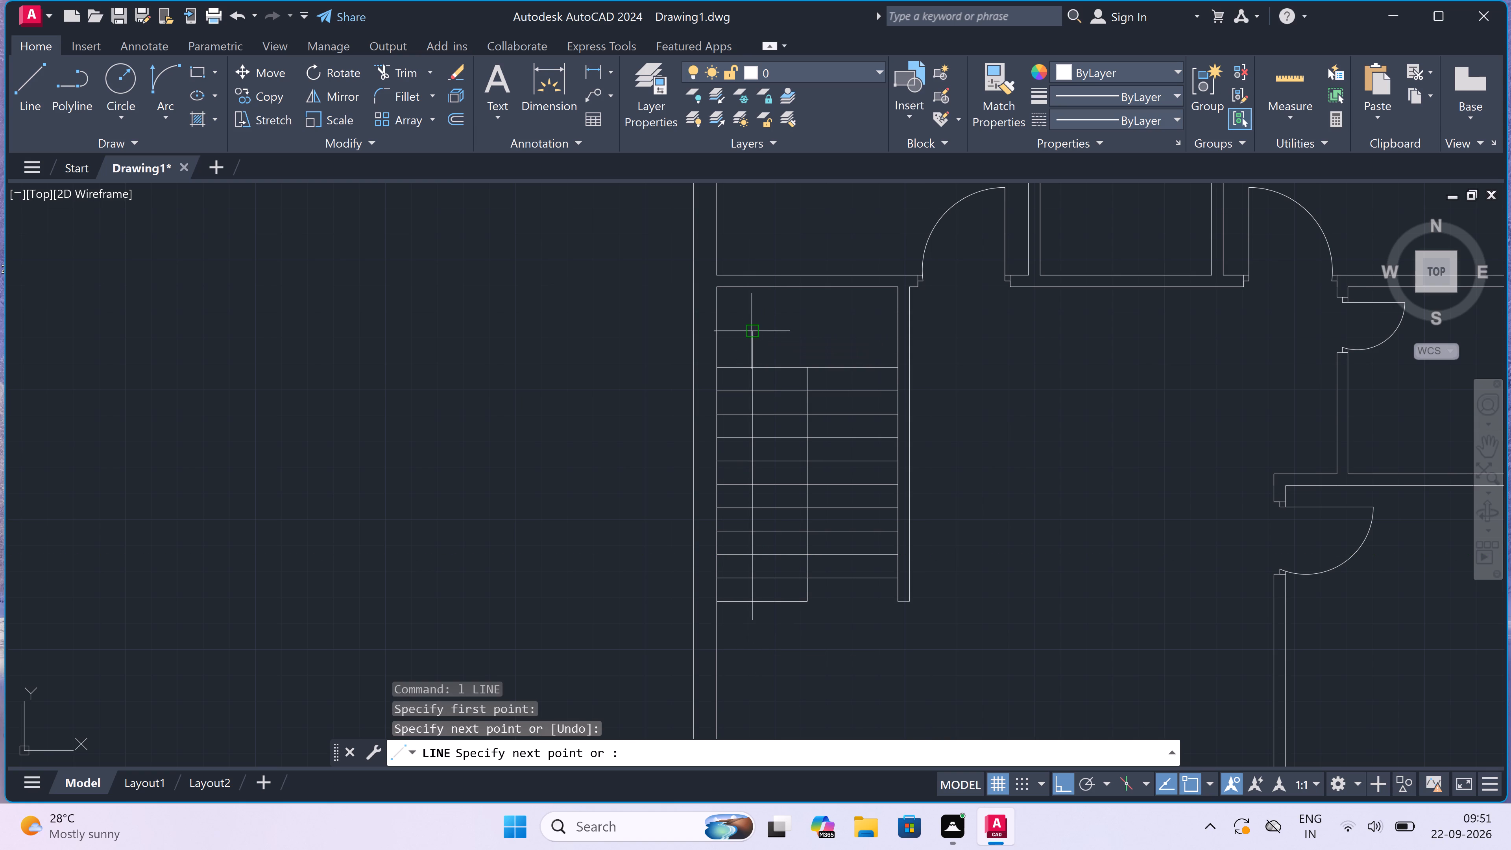
left_click(852, 336)
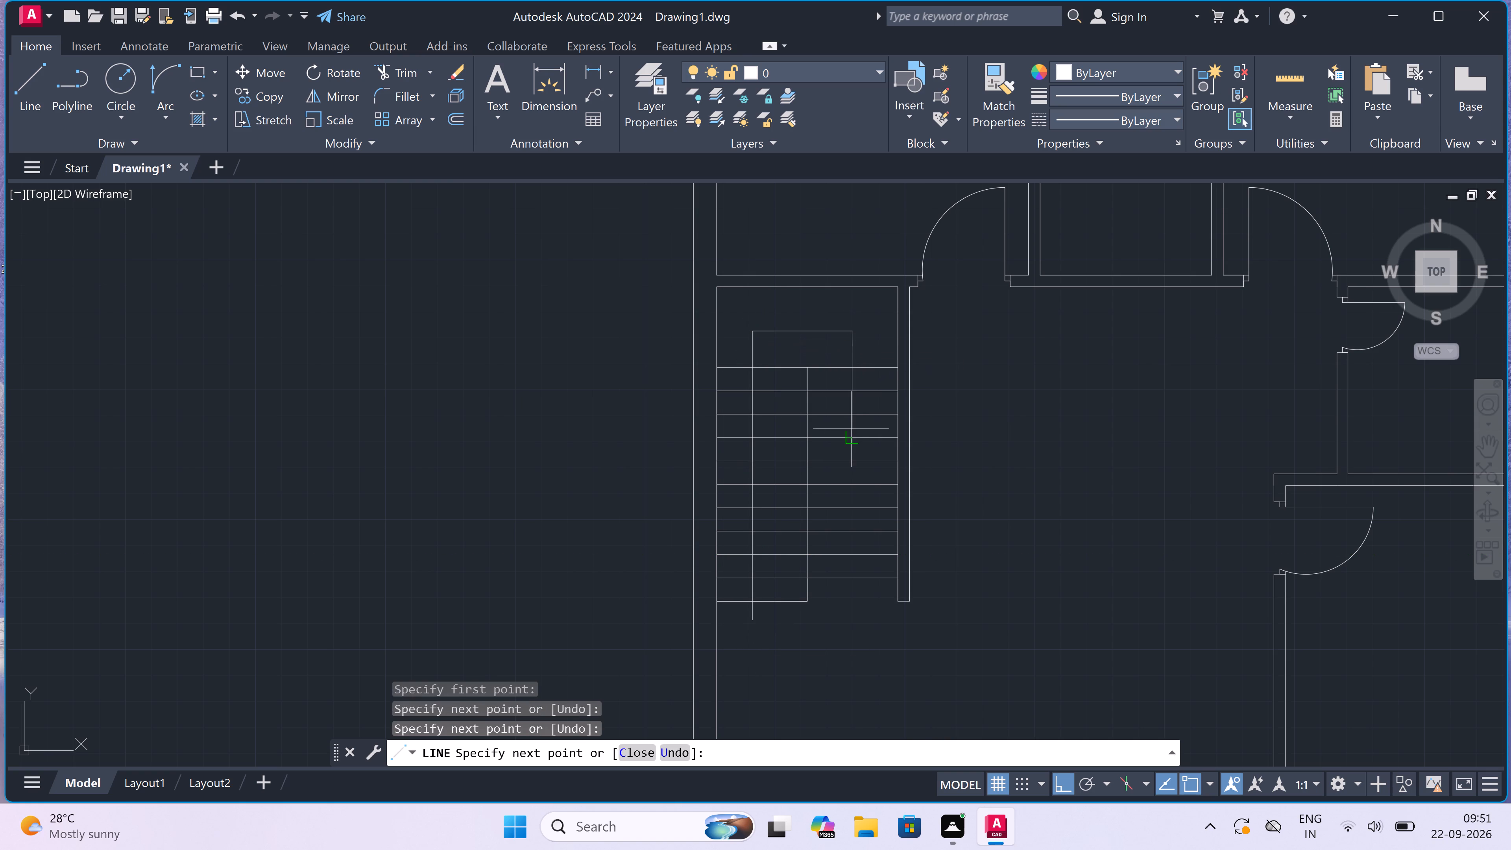
scroll(856, 426, "up", 3)
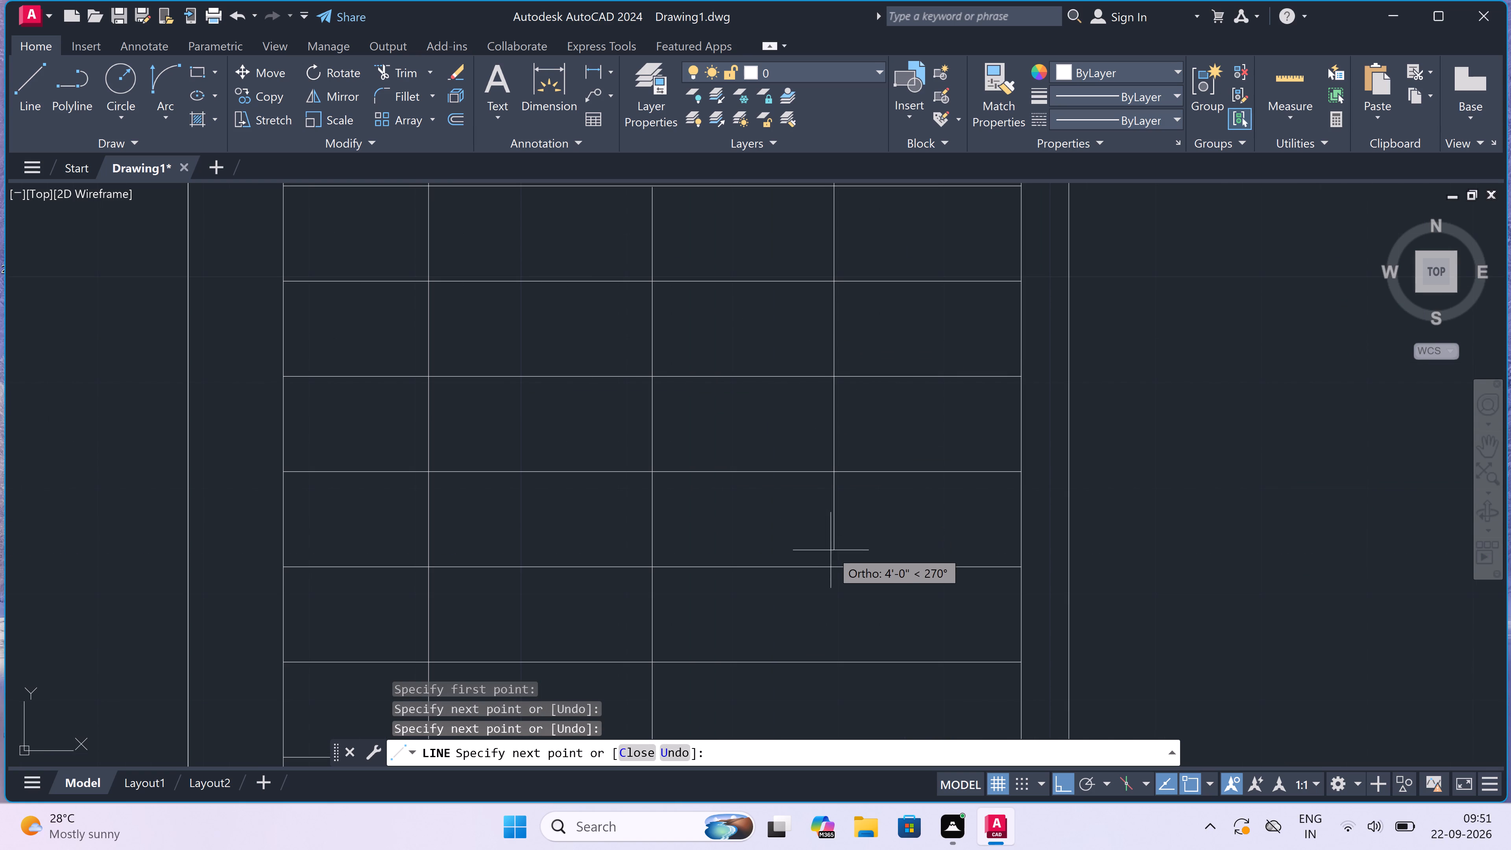
left_click(835, 561)
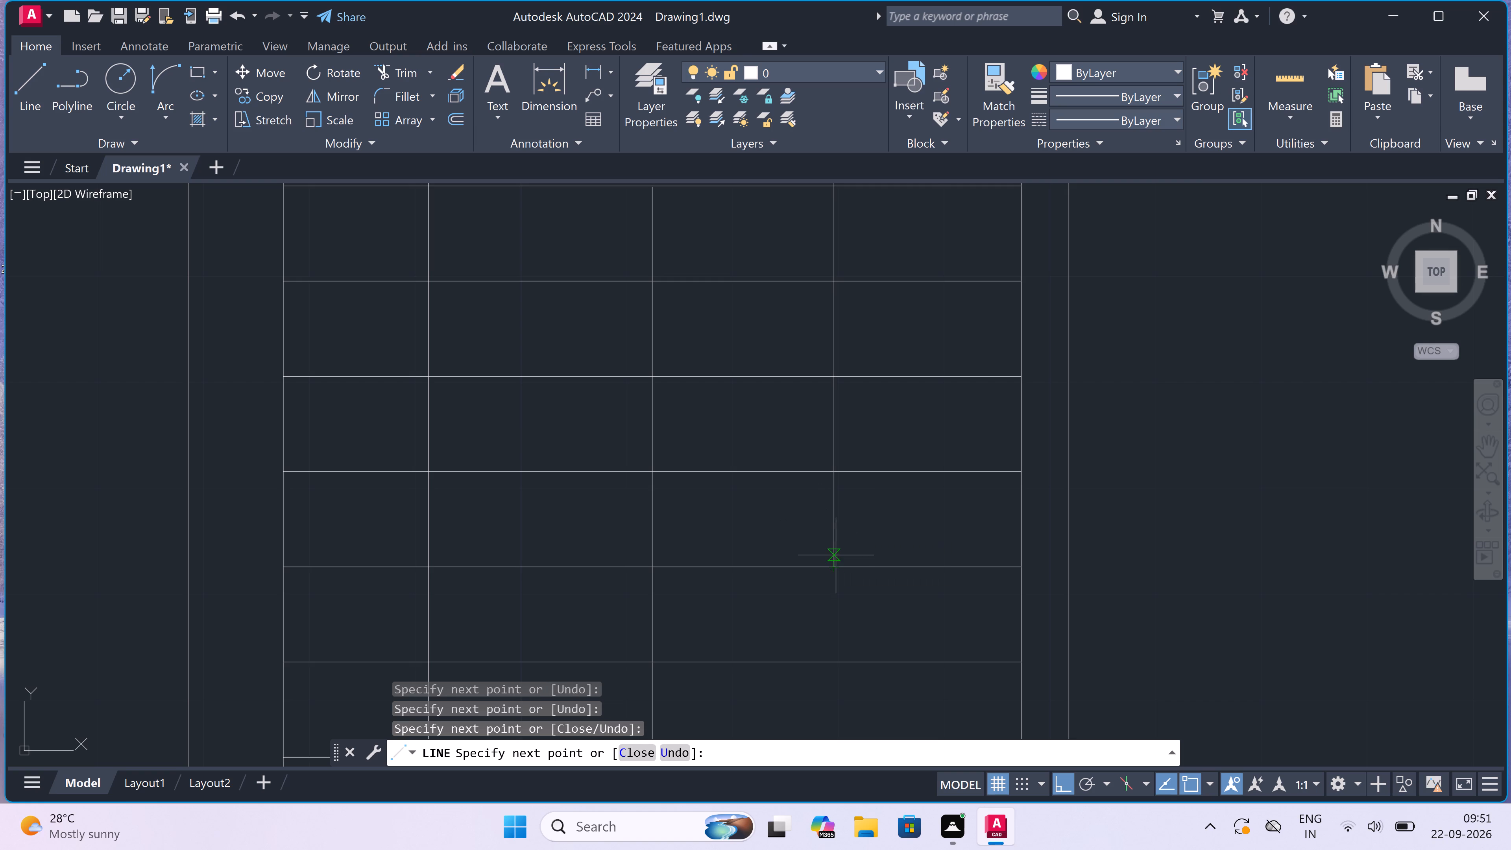
Draw a triangular arrowhead one tread deep, with its tip at the direction line's end on the right flight.
key("F8")
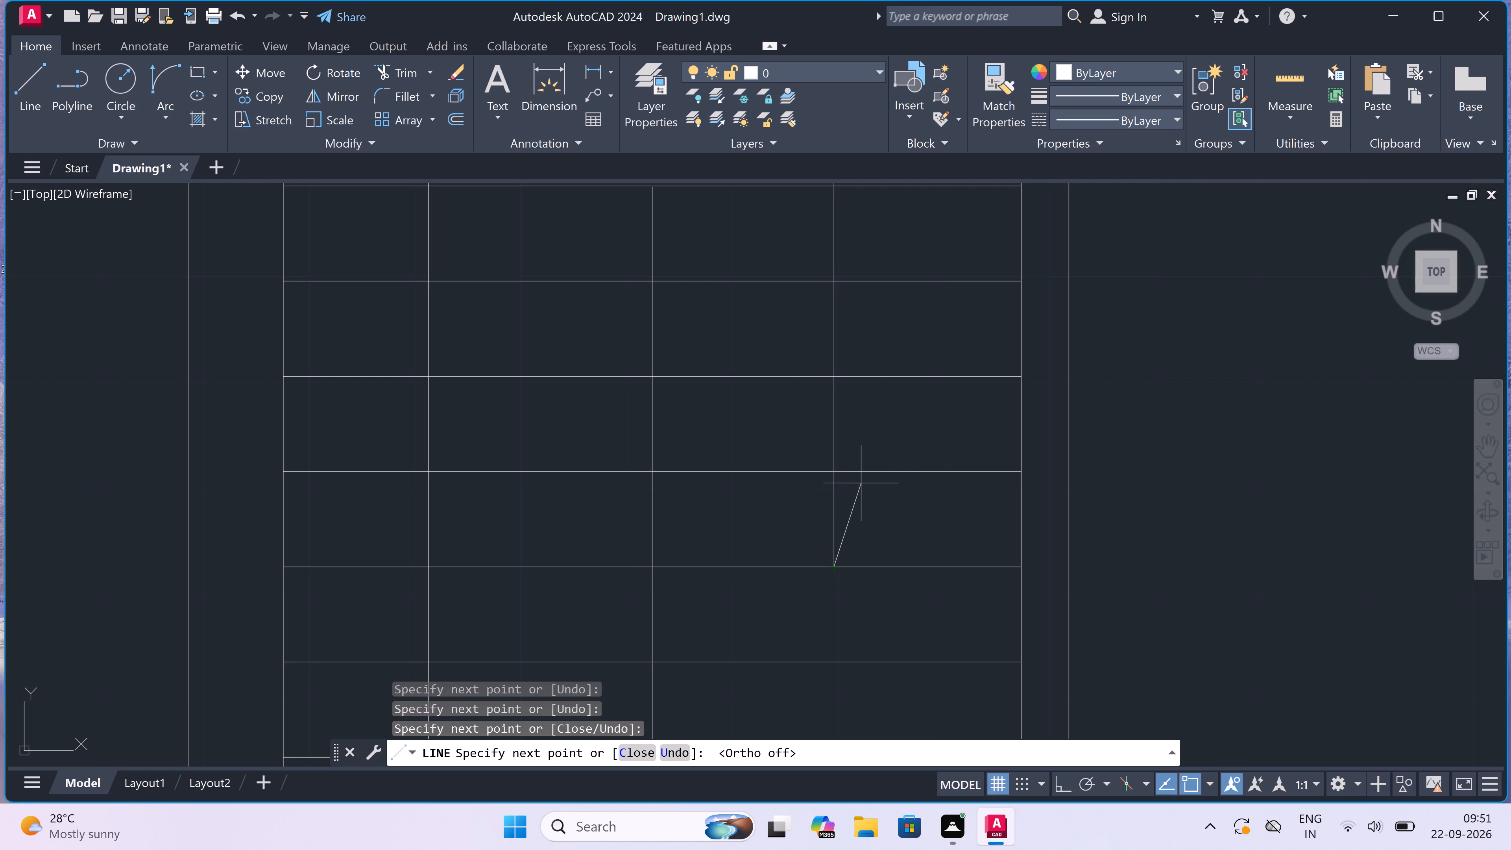
left_click(877, 471)
key("F8")
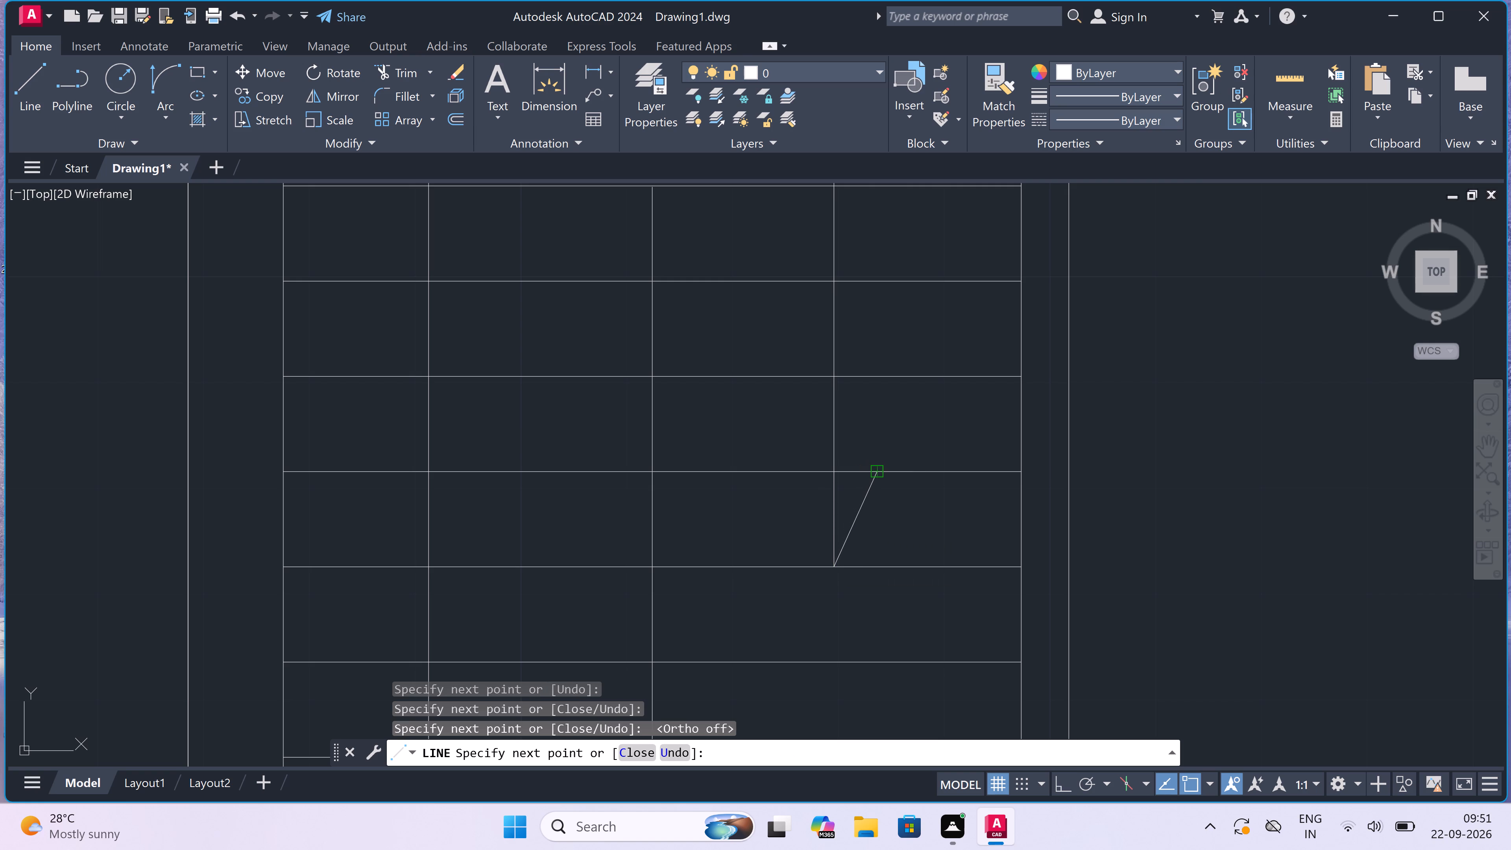
left_click(785, 467)
key("F8")
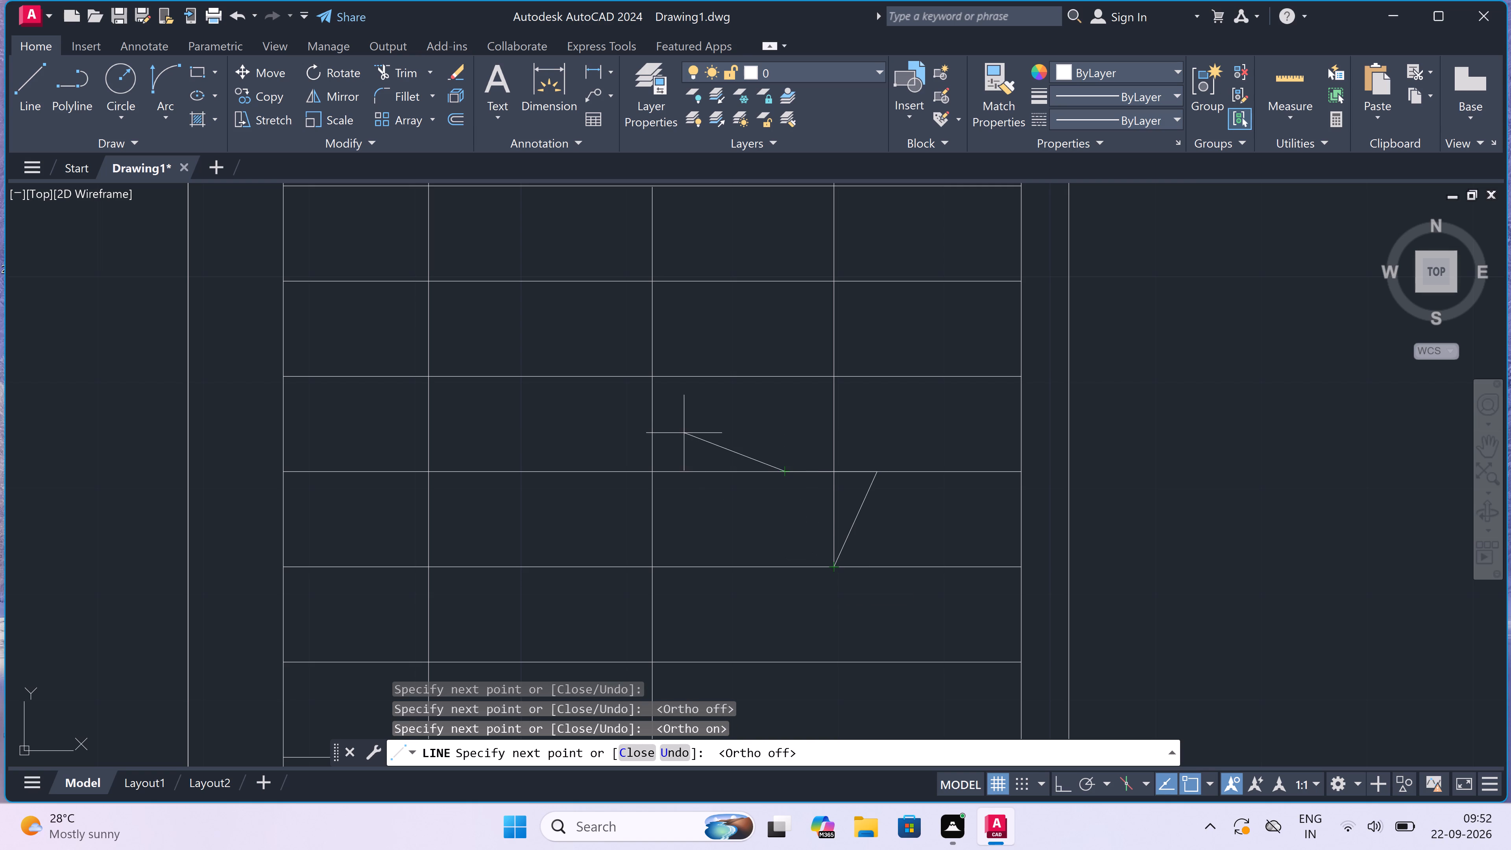
key("ctrl+z")
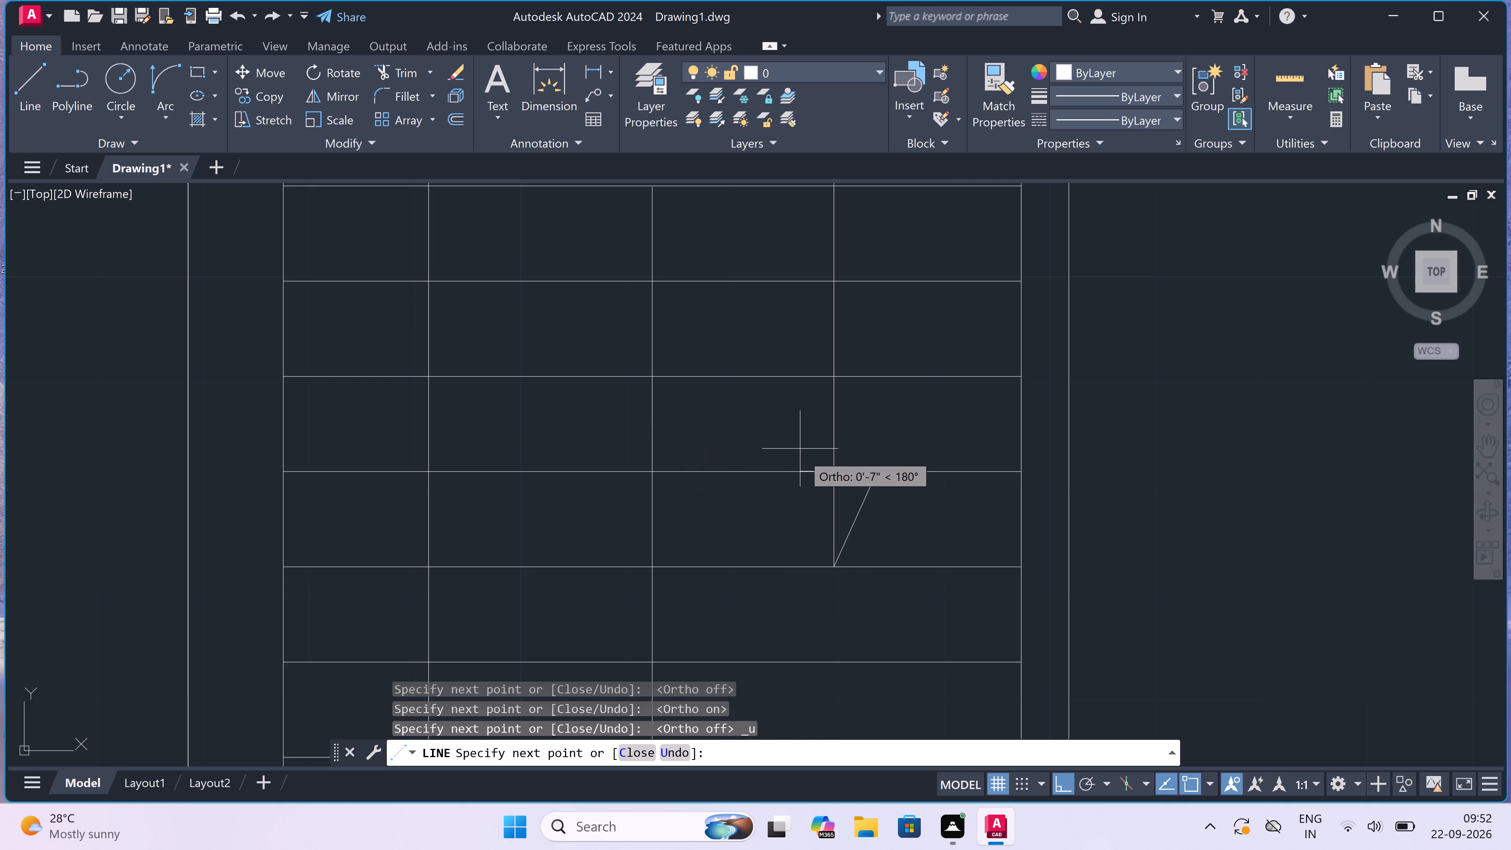
scroll(802, 453, "up", 2)
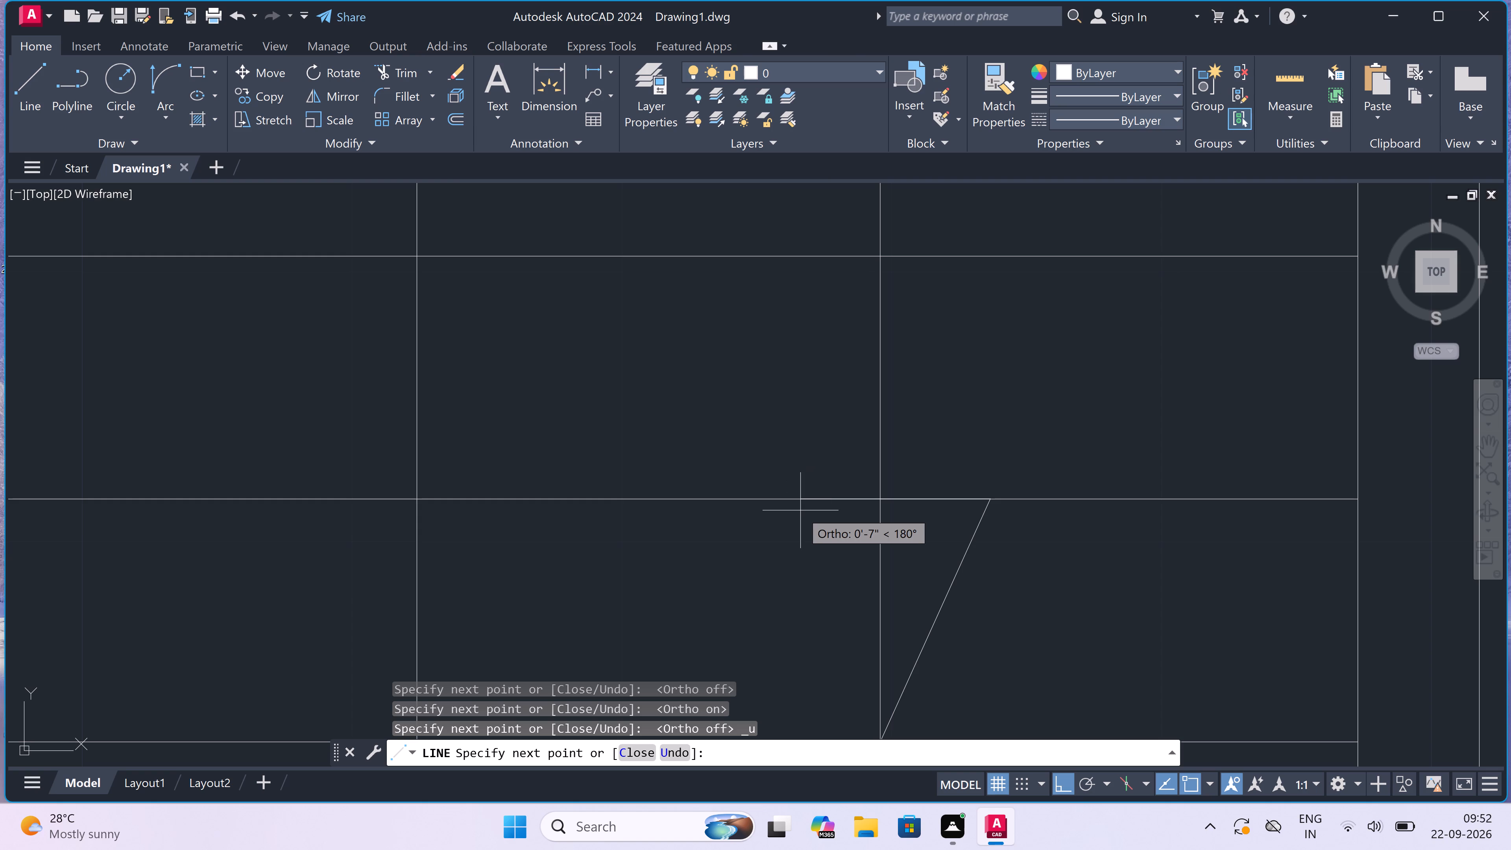
left_click(793, 498)
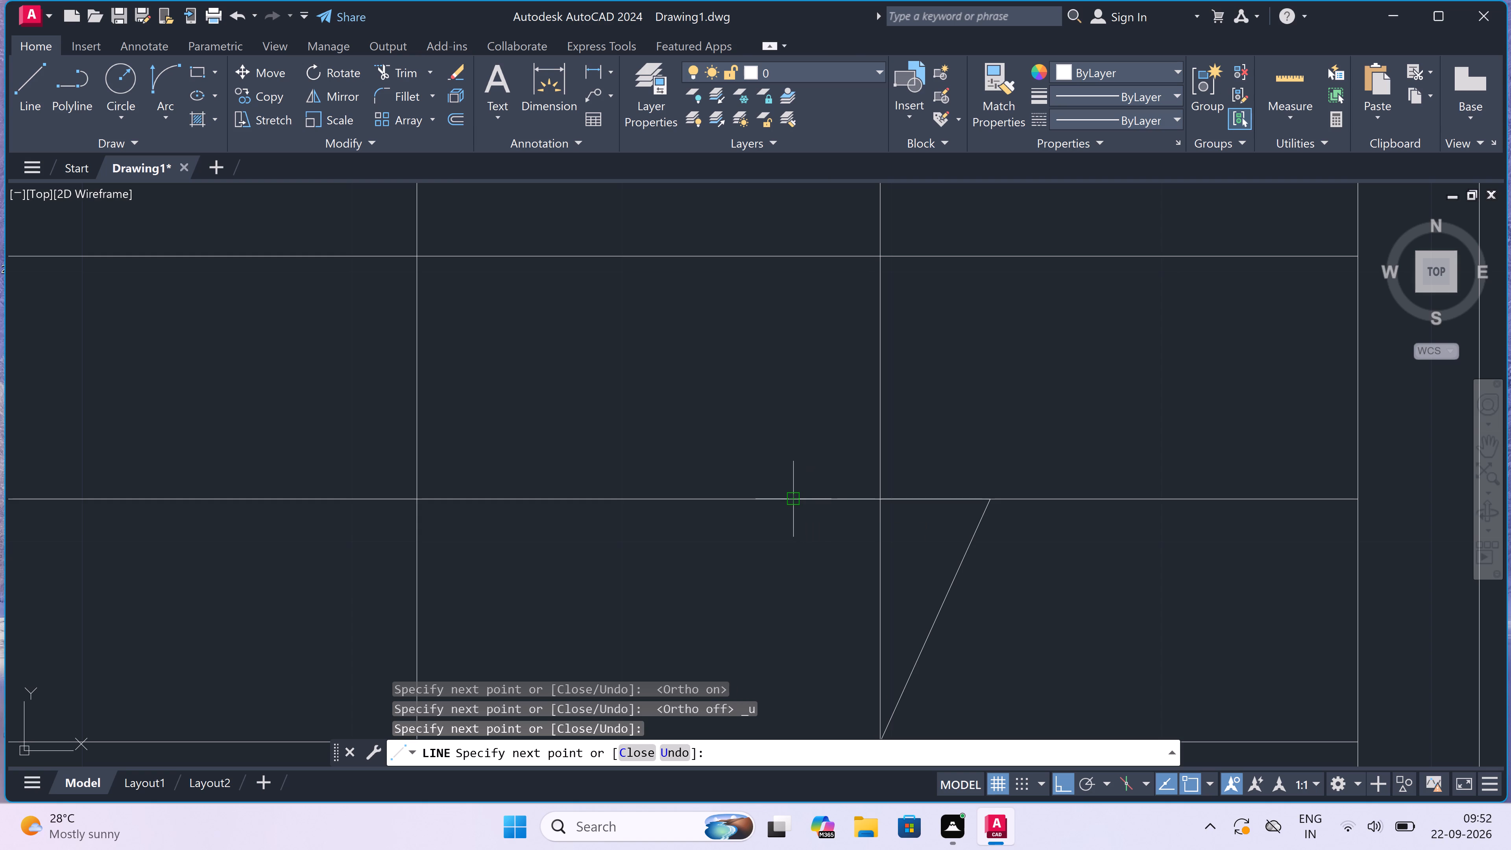
scroll(793, 497, "down", 2)
scroll(799, 562, "up", 2)
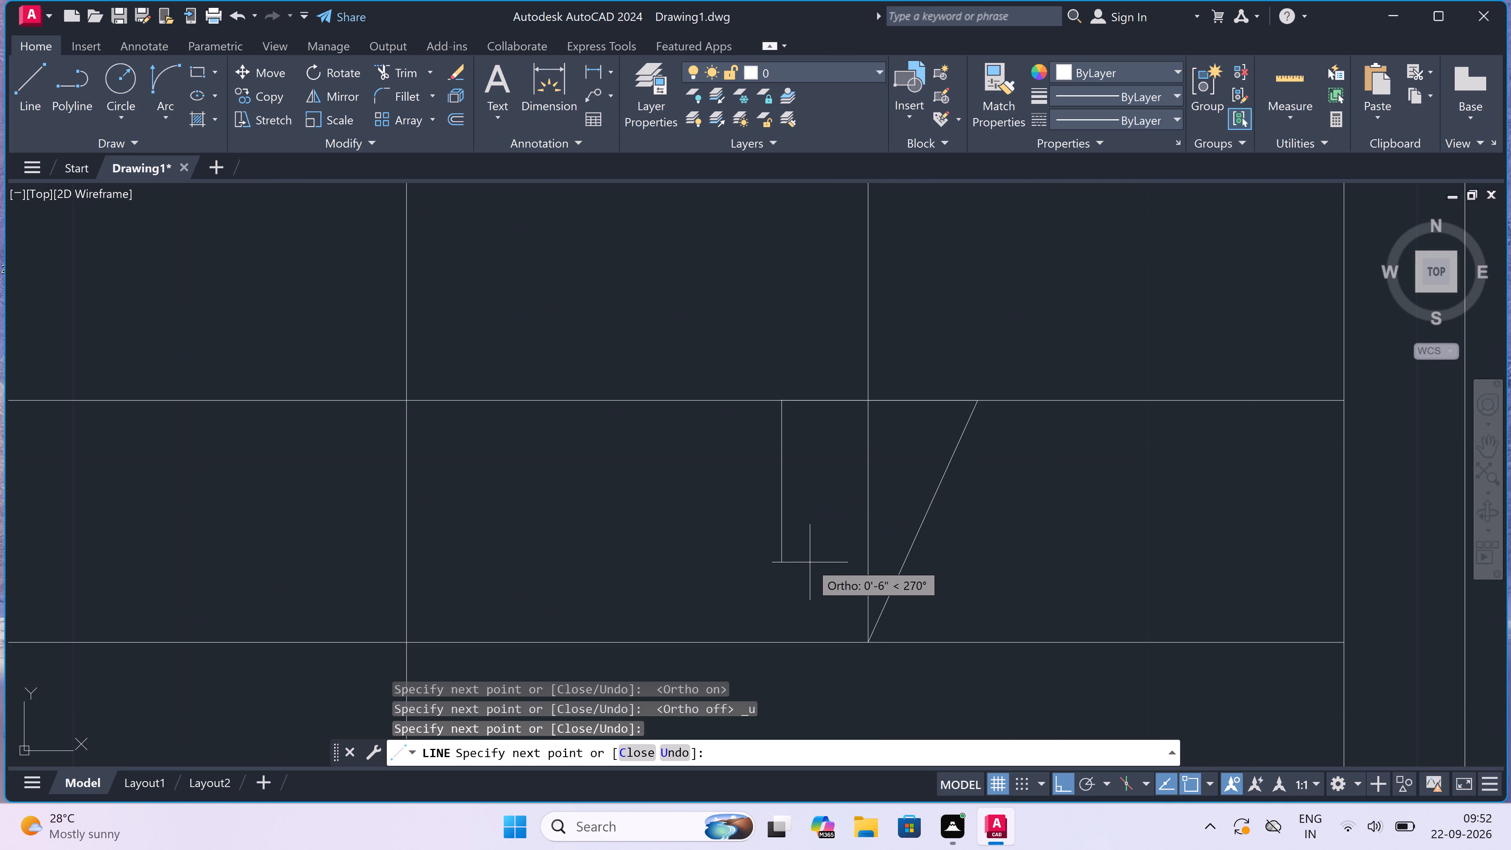
key("F8")
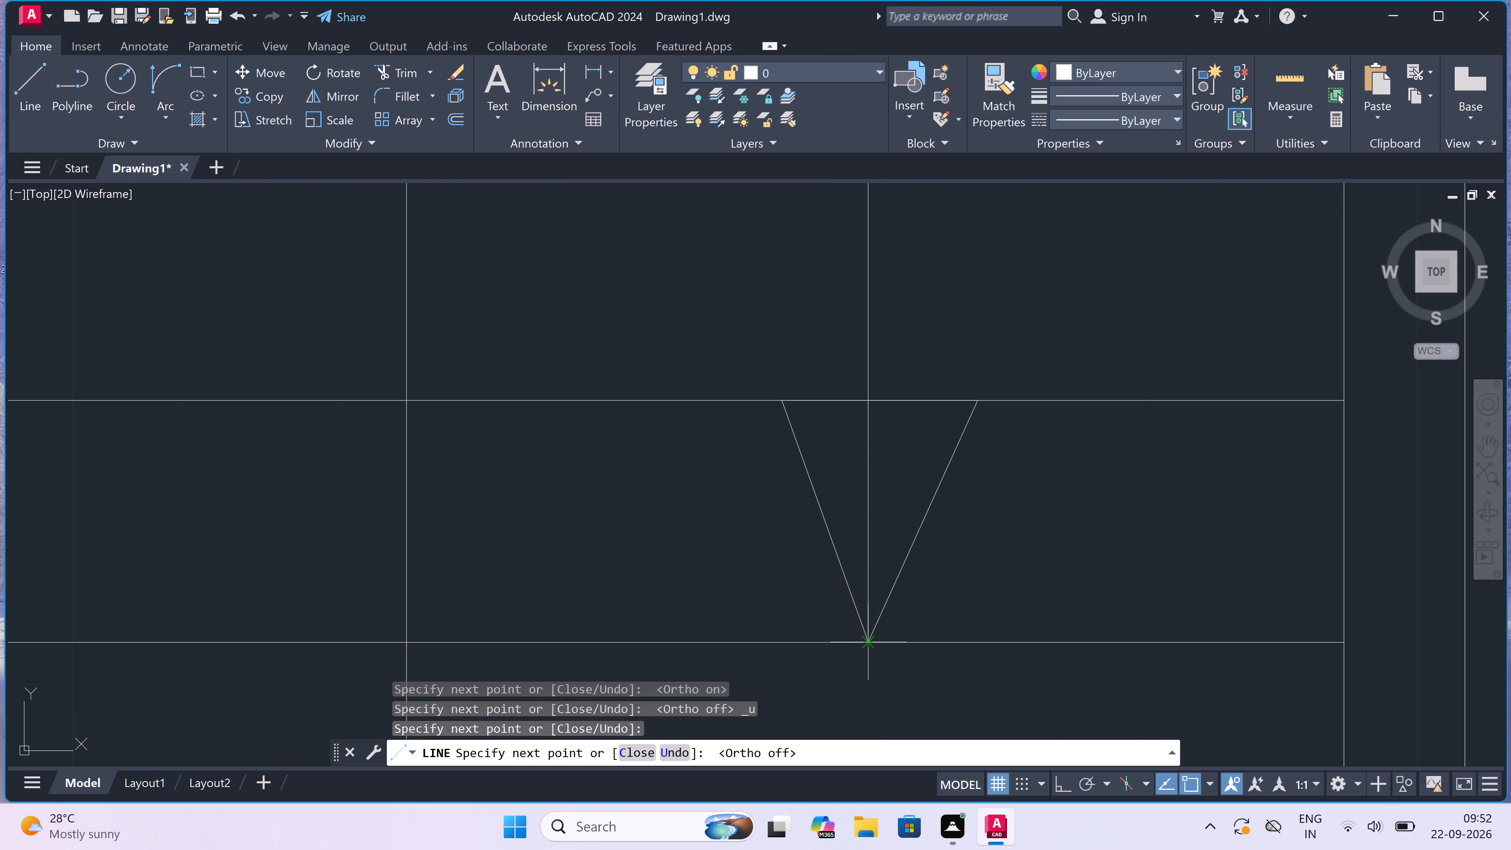
left_click(868, 645)
key("Escape")
Trim the piece of the direction line inside the arrowhead.
key("t")
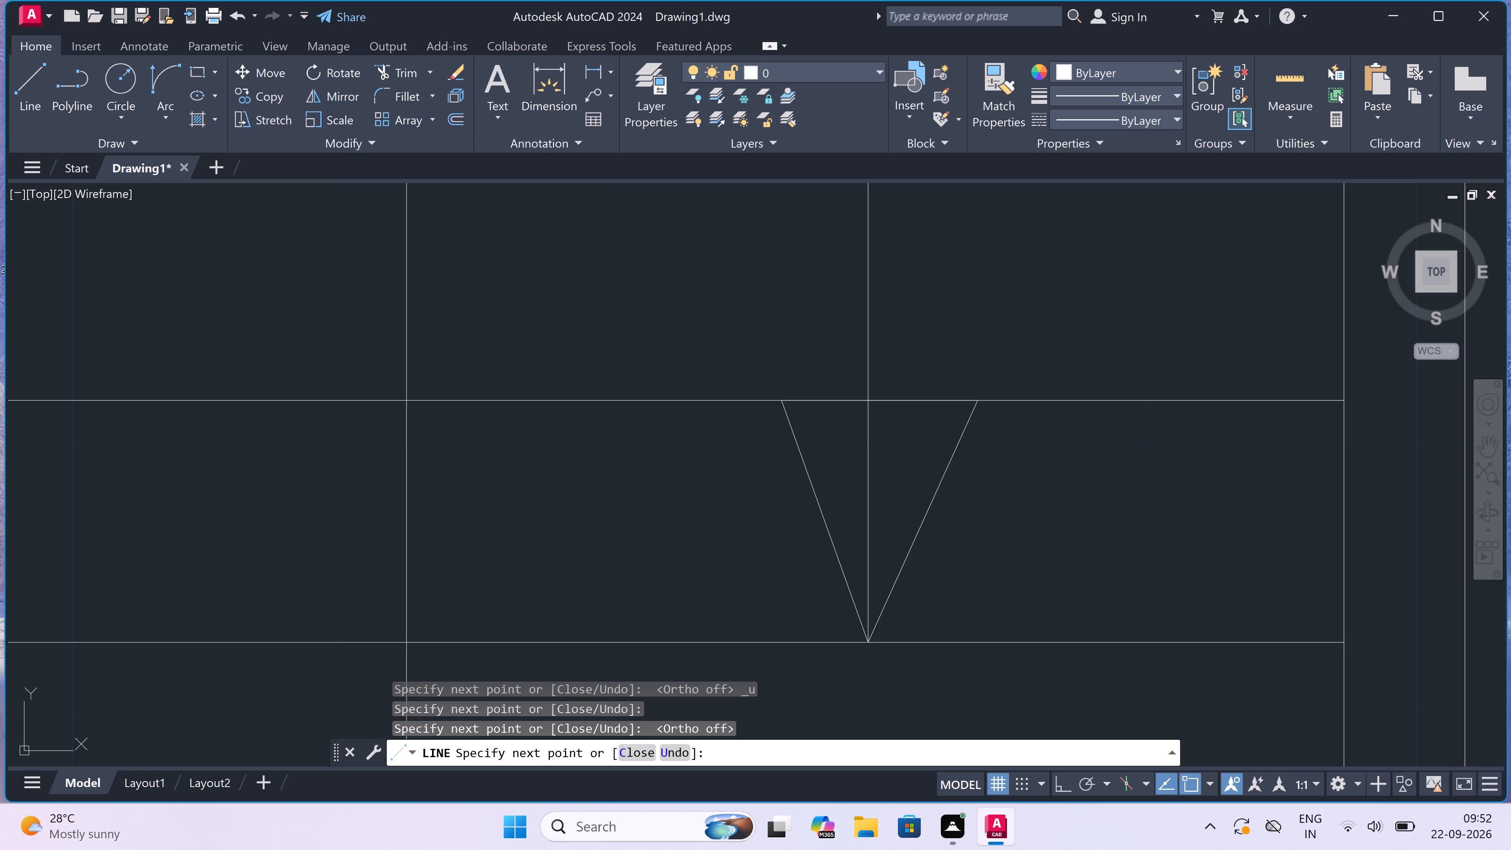
key("r")
key("space")
left_click(852, 502)
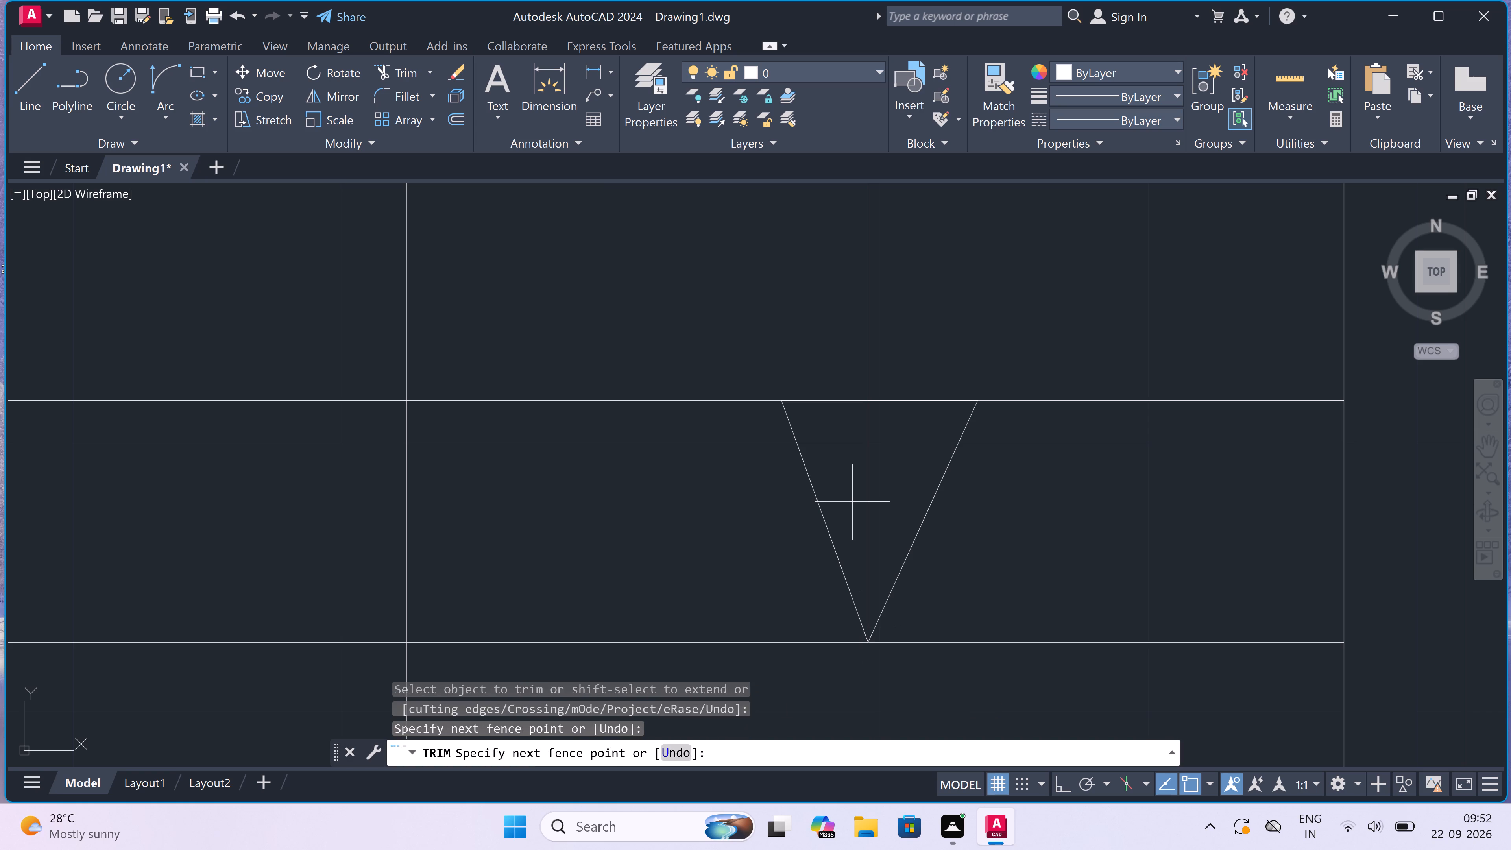
left_click(883, 462)
key("Escape")
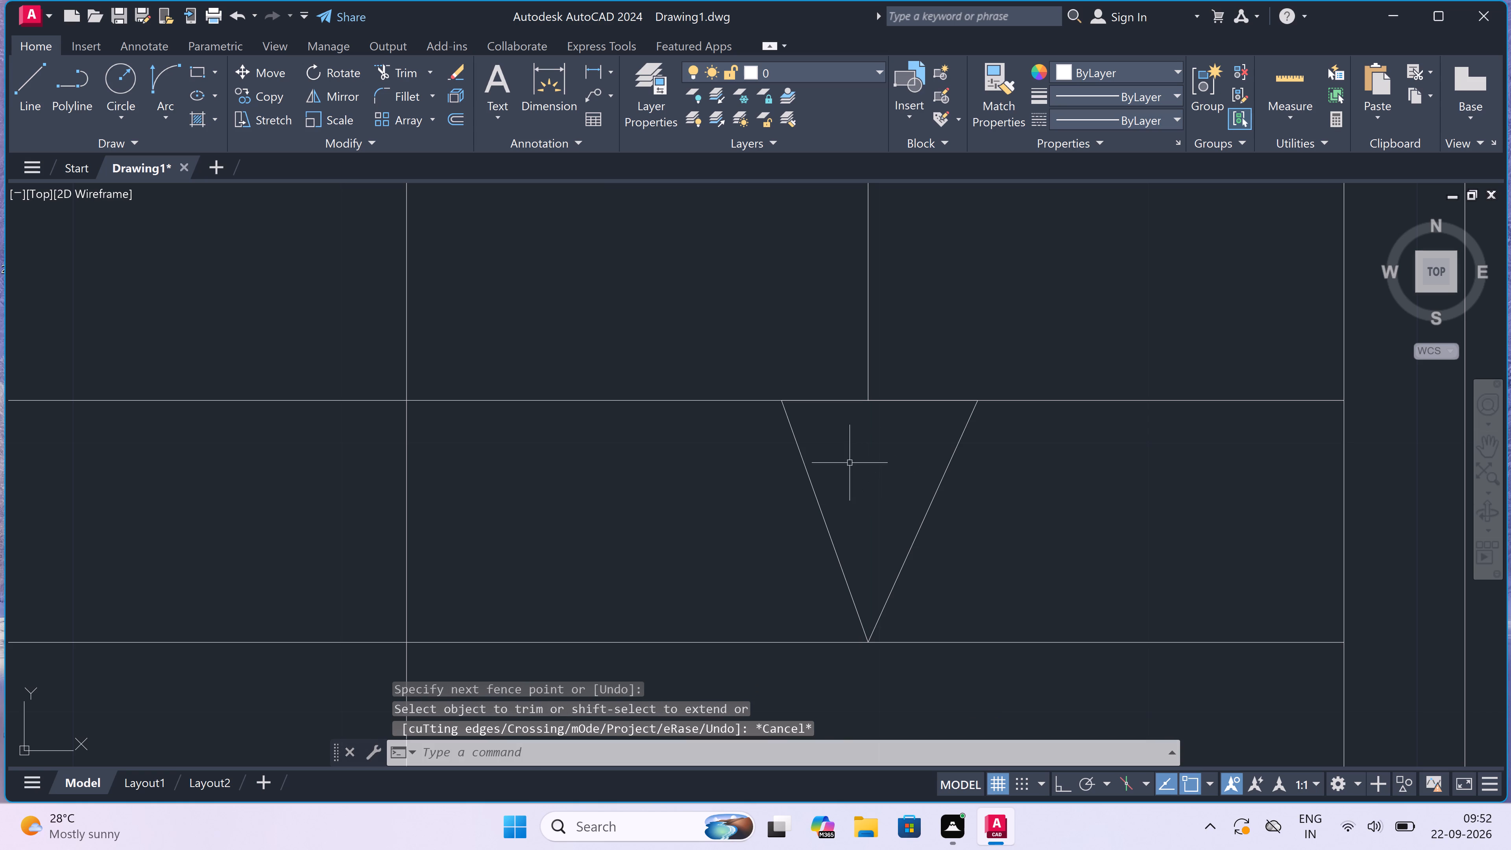
Draw a vertical line just outside the right outer wall, from the top extended wall line down to the plan's bottom edge level.
scroll(819, 443, "down", 4)
scroll(795, 401, "down", 3)
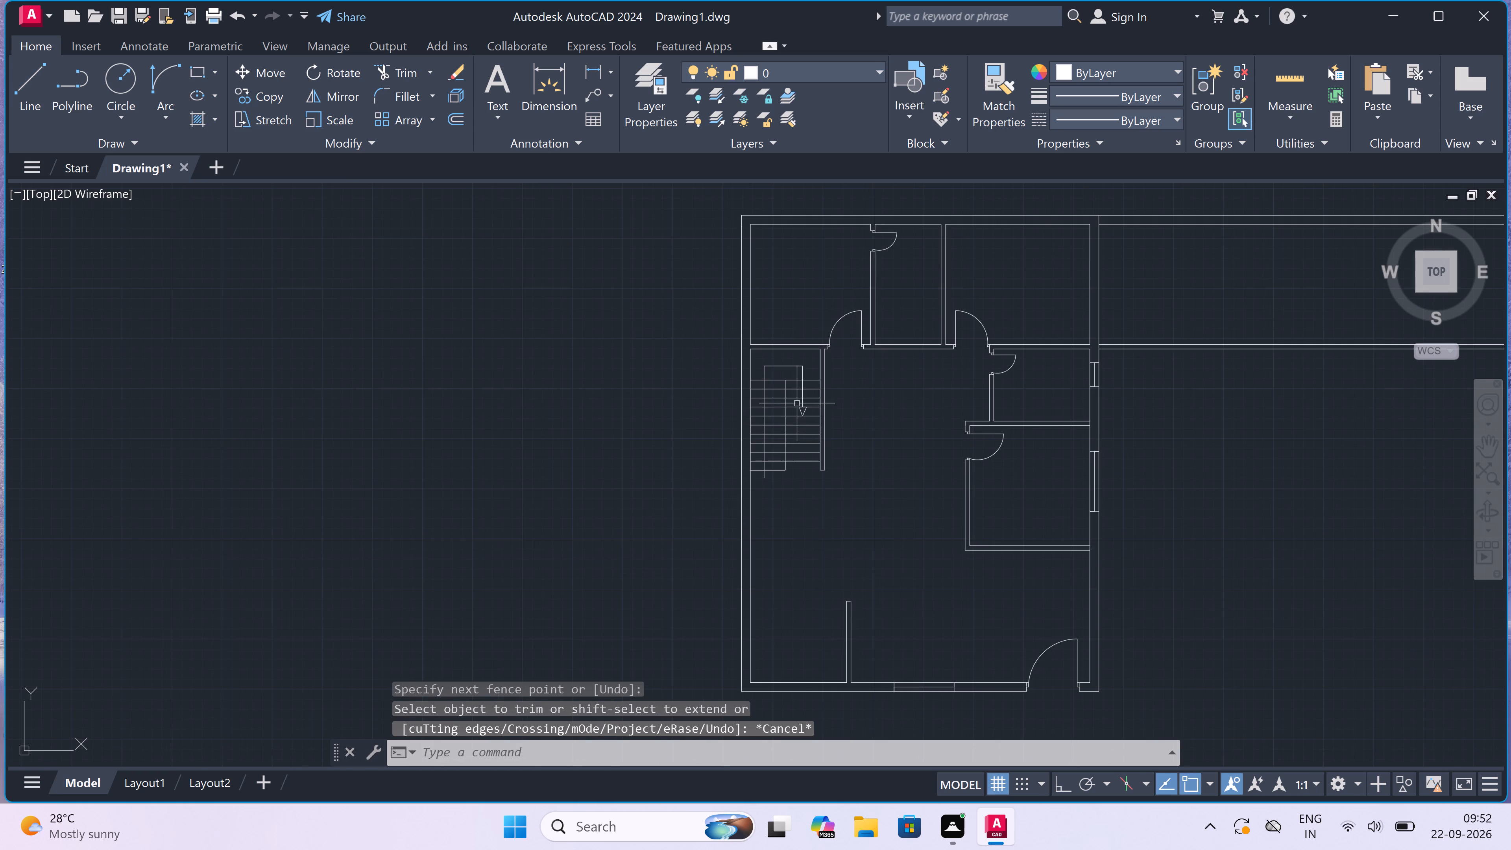
scroll(811, 450, "up", 1)
scroll(811, 450, "down", 3)
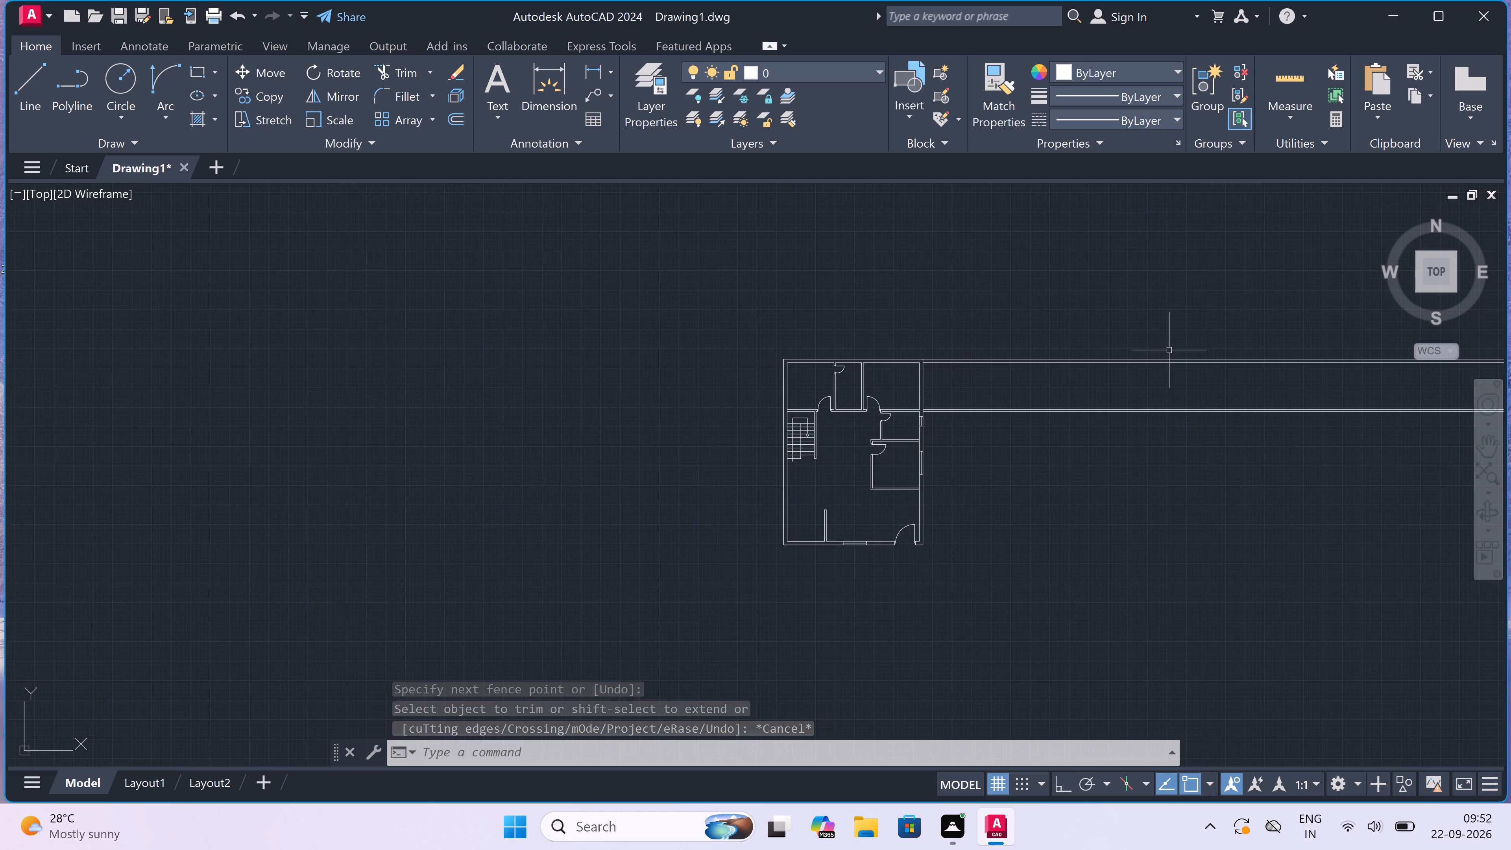
scroll(1170, 349, "up", 1)
key("l")
key("space")
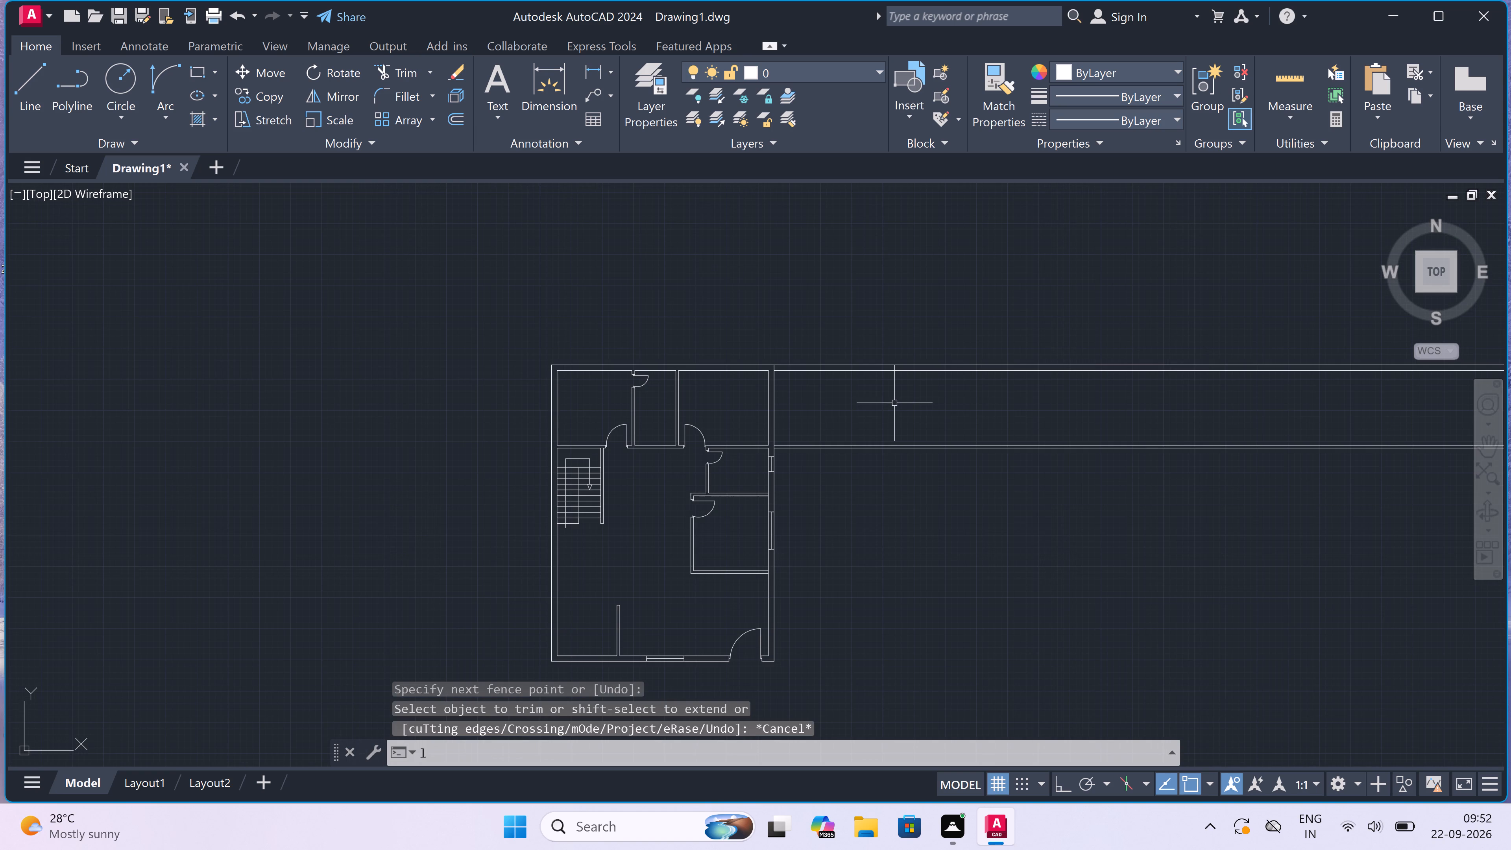
scroll(872, 395, "up", 2)
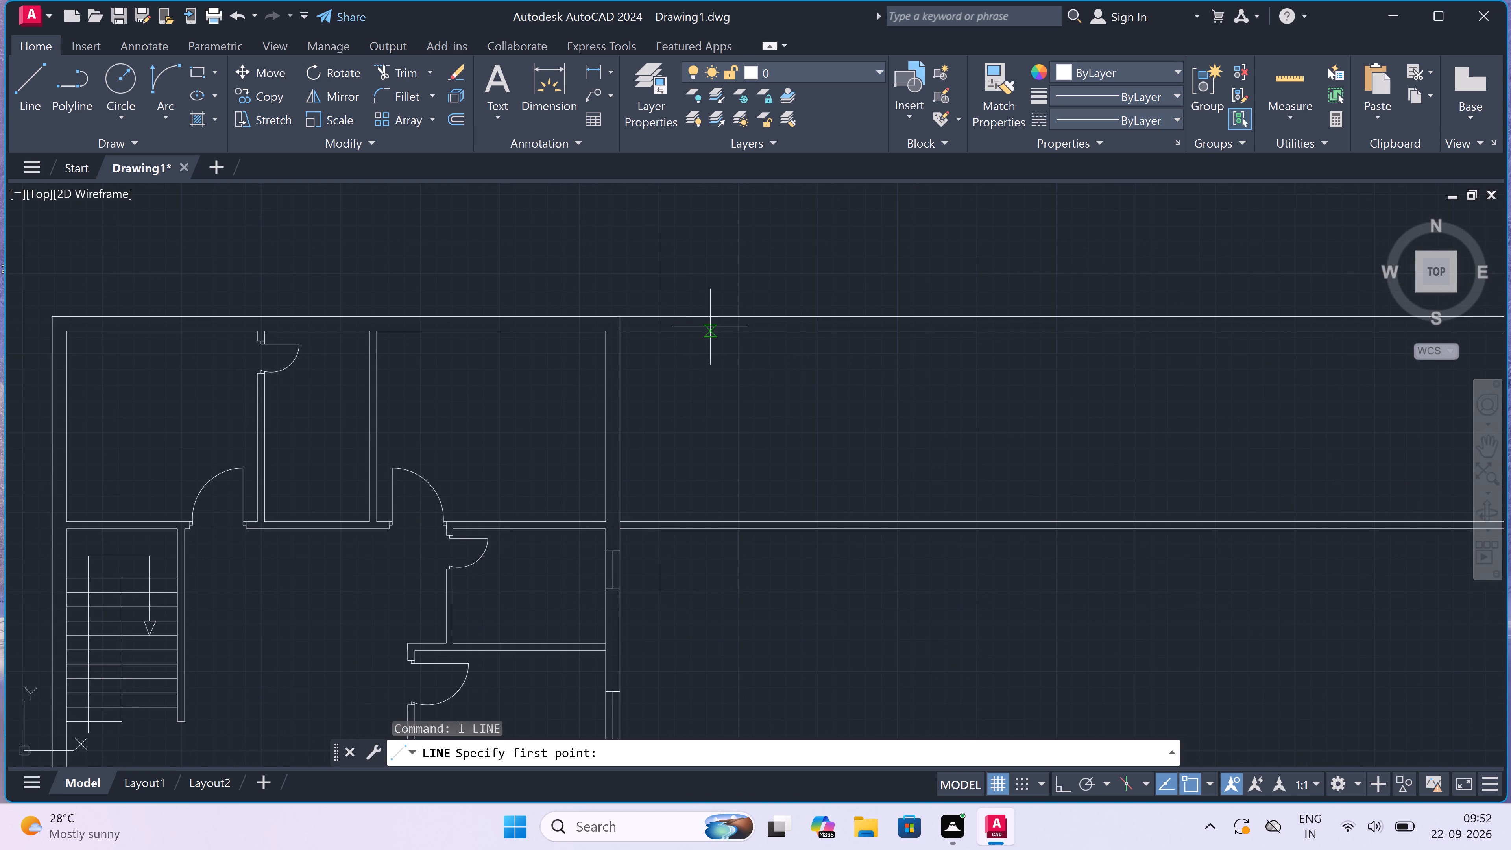
left_click(713, 319)
scroll(696, 323, "down", 2)
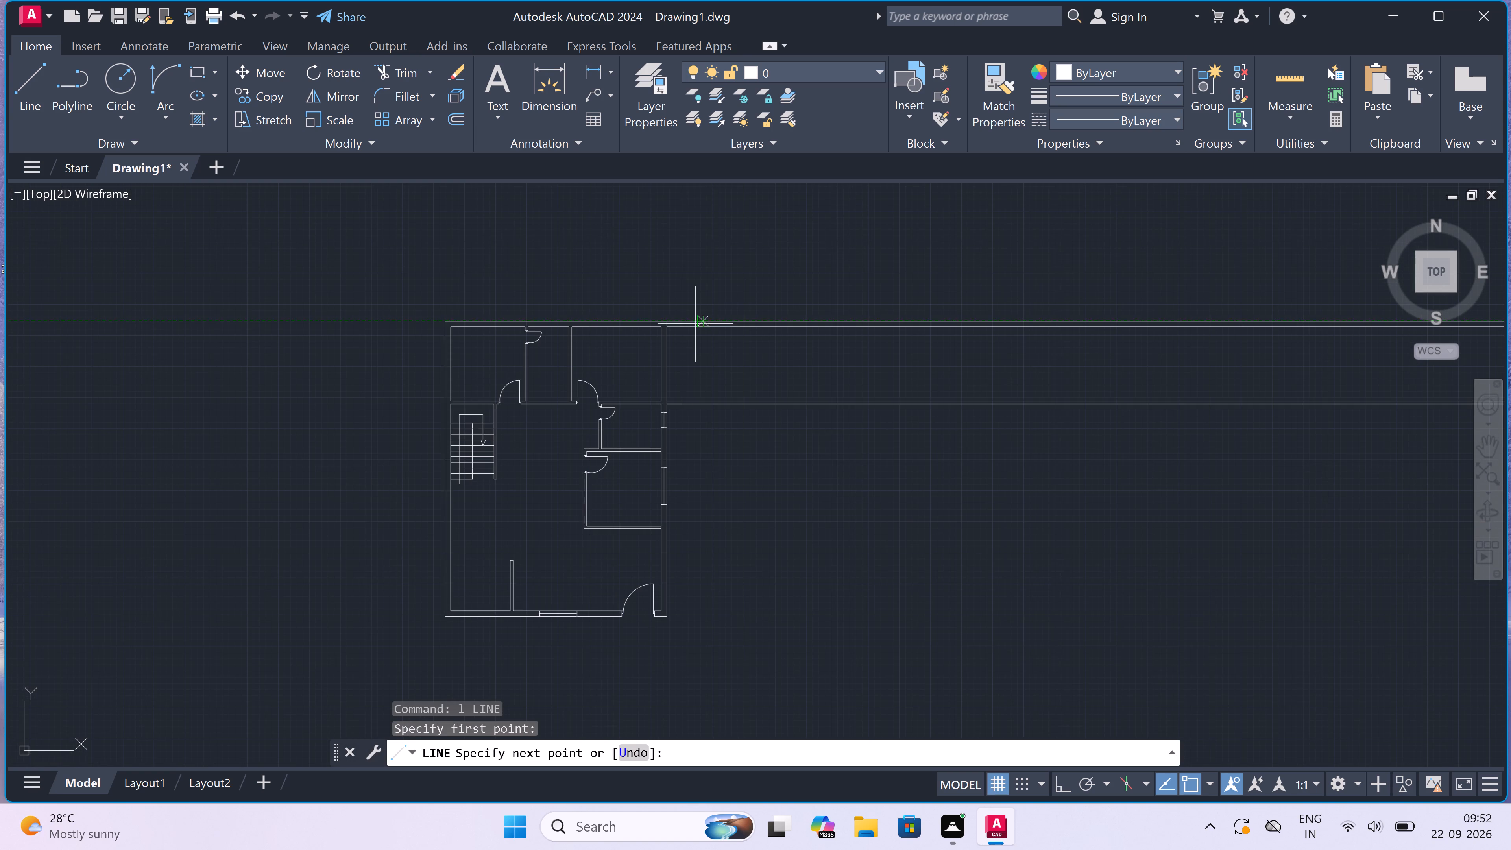
key("F8")
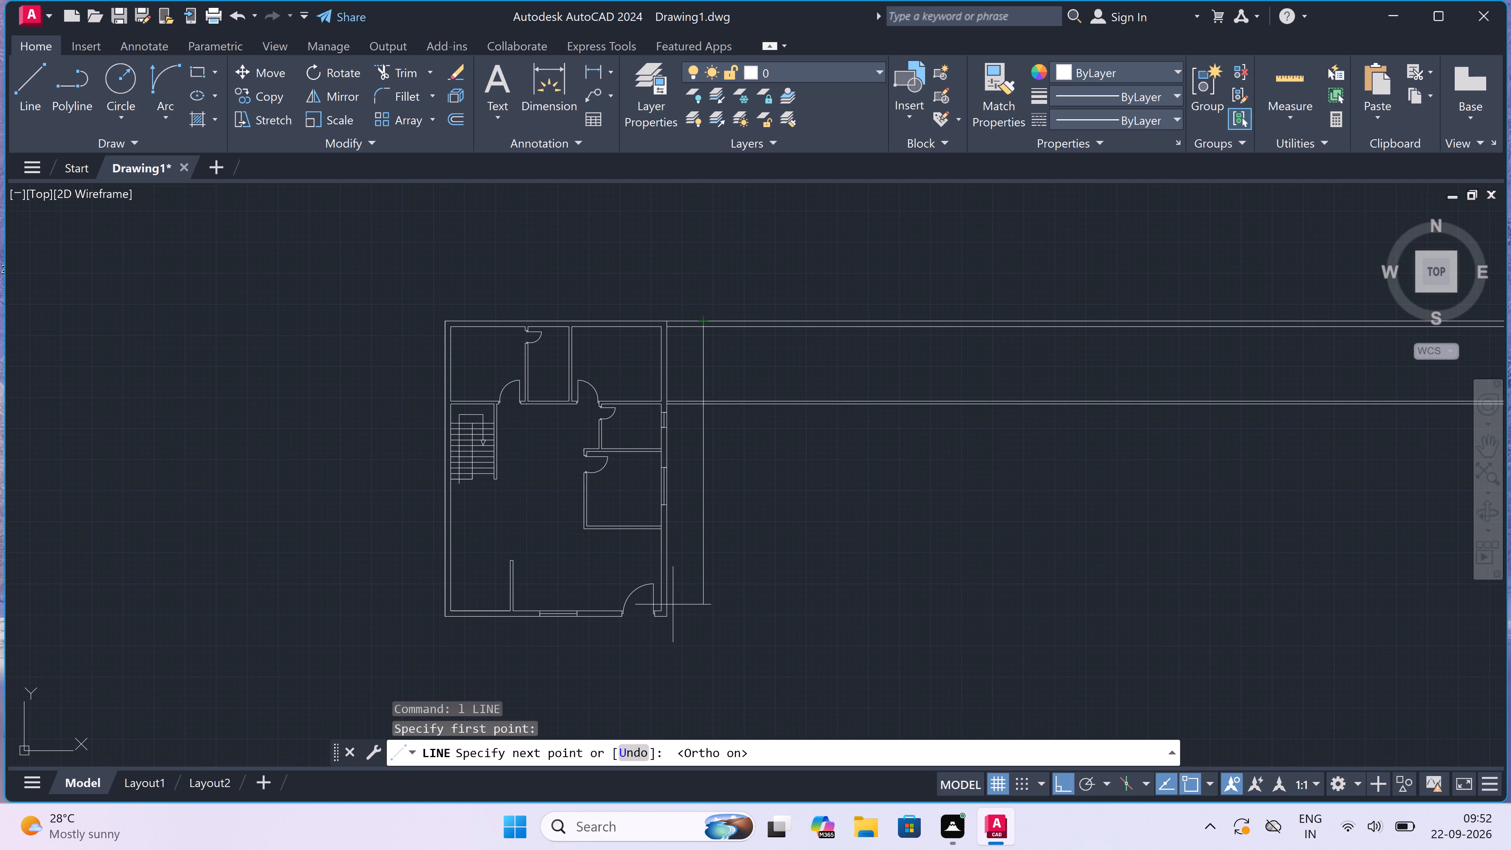
left_click(695, 619)
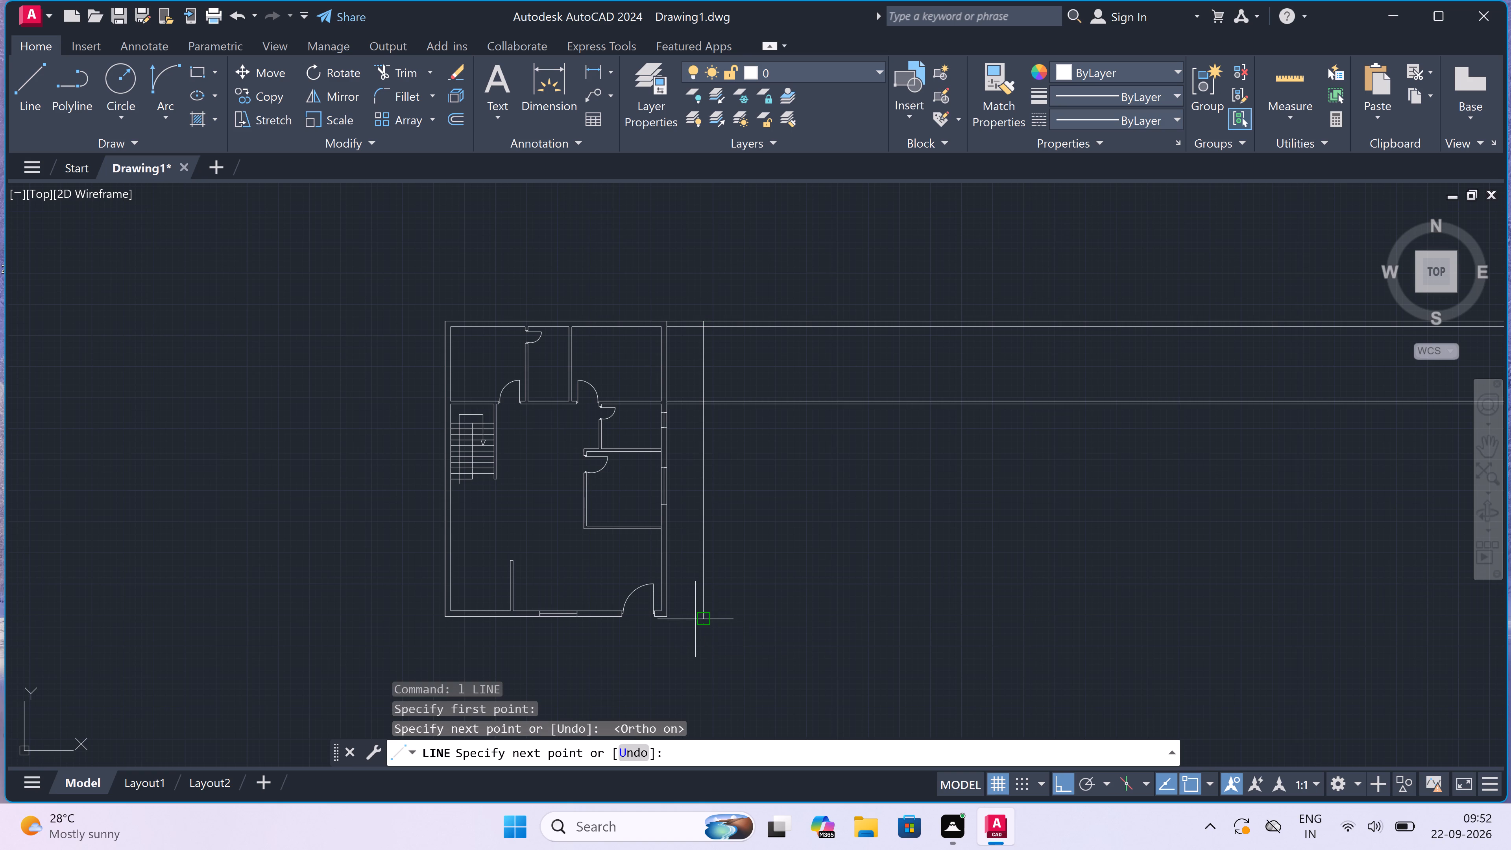
key("Escape")
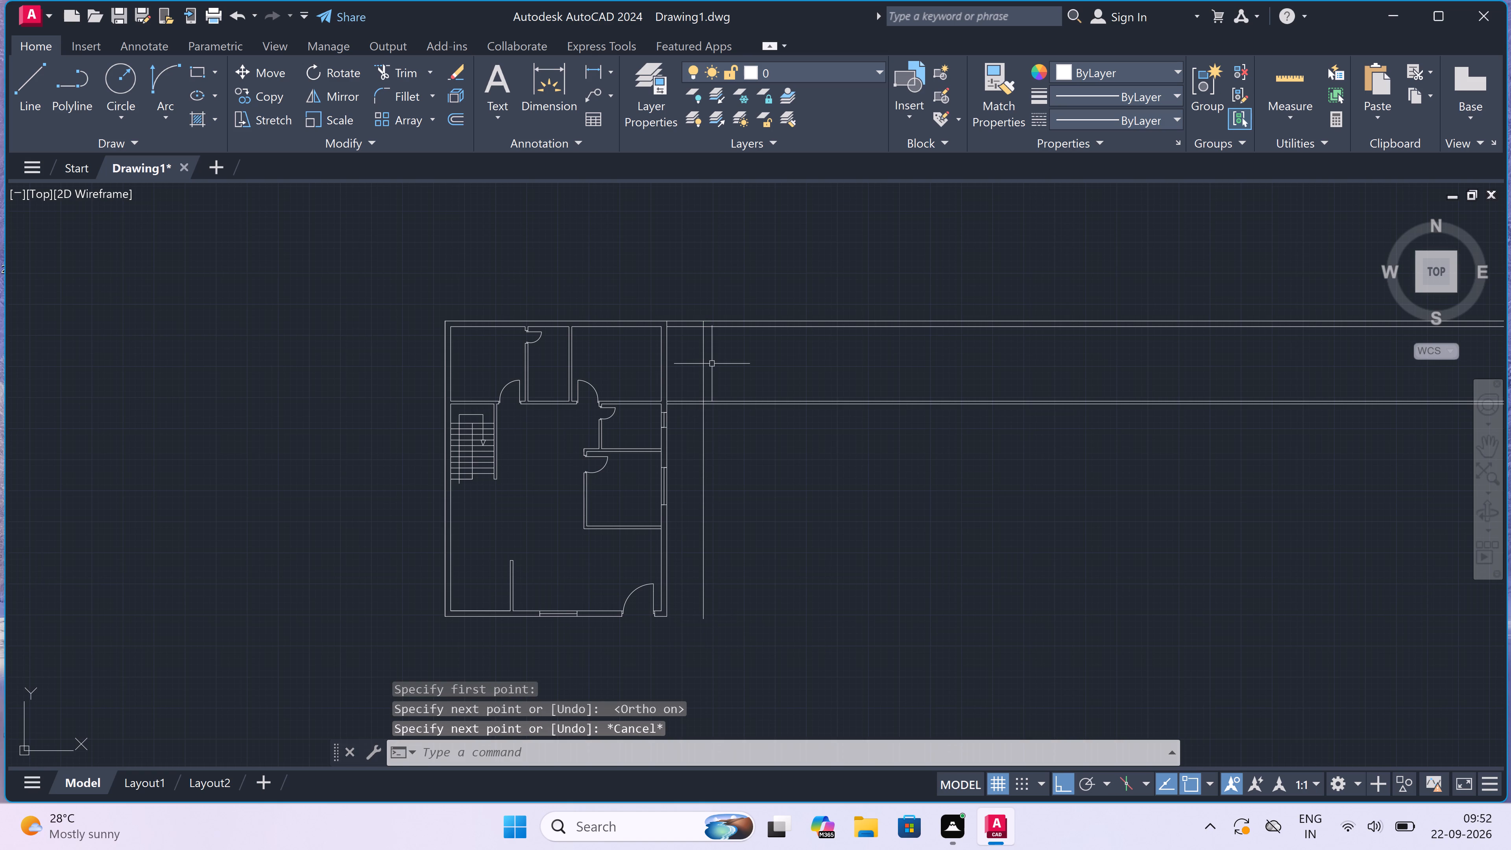
Trim the extended horizontal wall lines in the gap between the plan's right outer wall and the separate vertical line.
key("t")
key("r")
key("space")
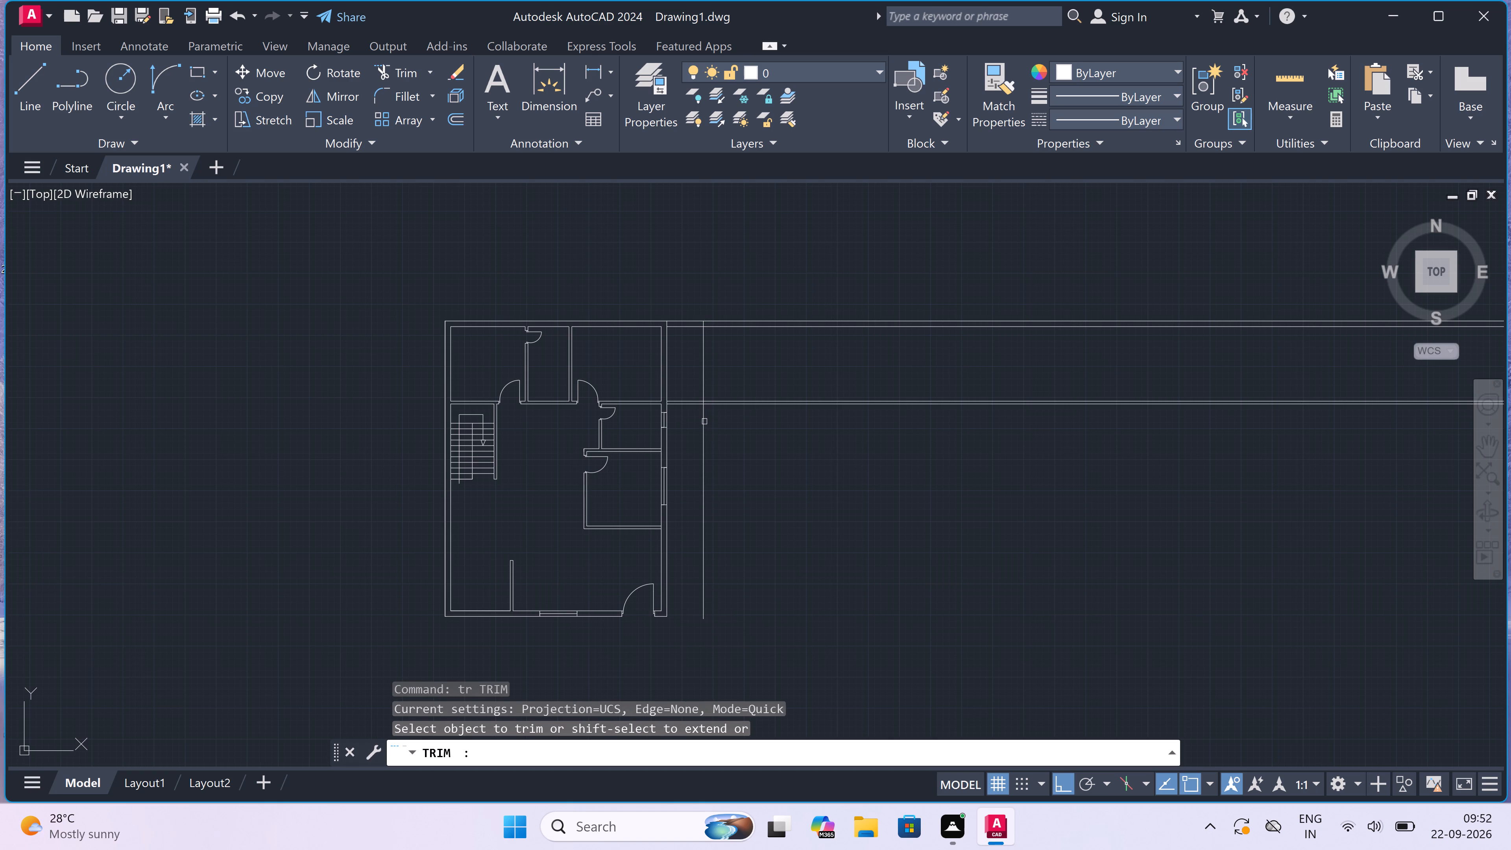
scroll(683, 423, "up", 2)
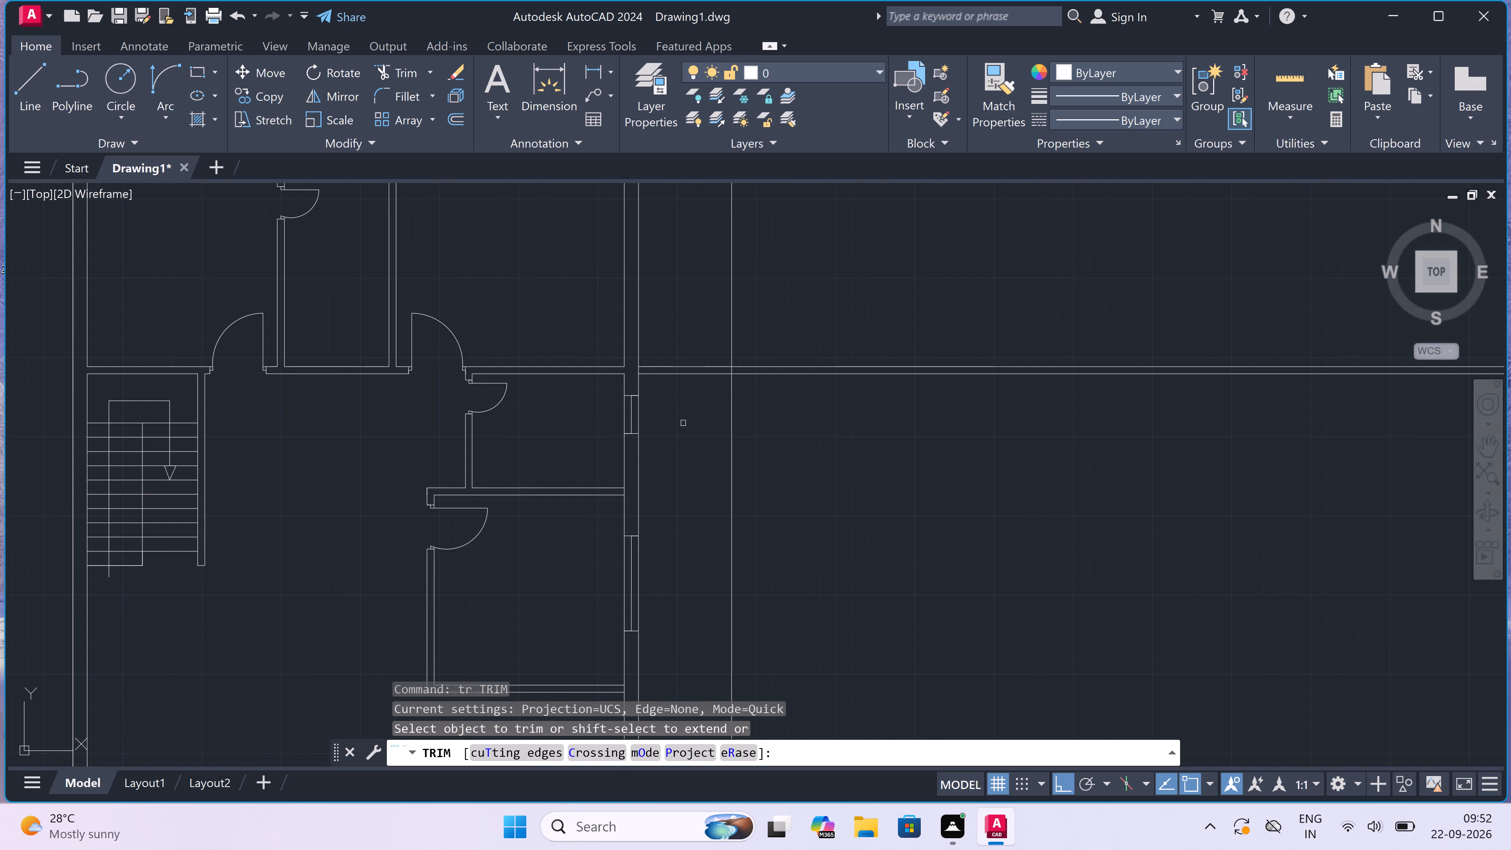
left_click(683, 423)
scroll(698, 303, "down", 3)
scroll(691, 251, "up", 2)
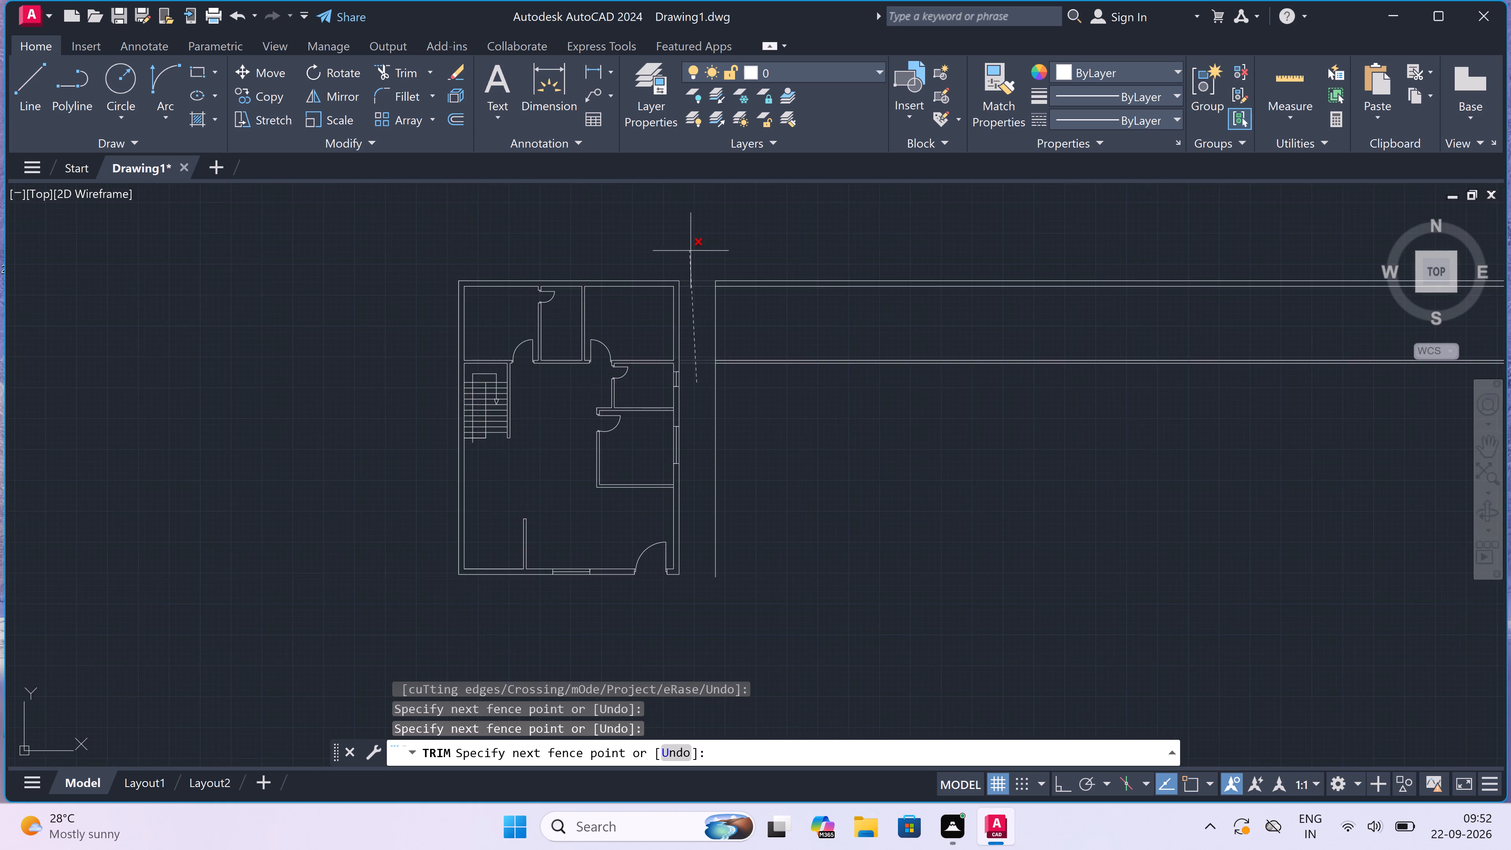
left_click(691, 251)
key("Escape")
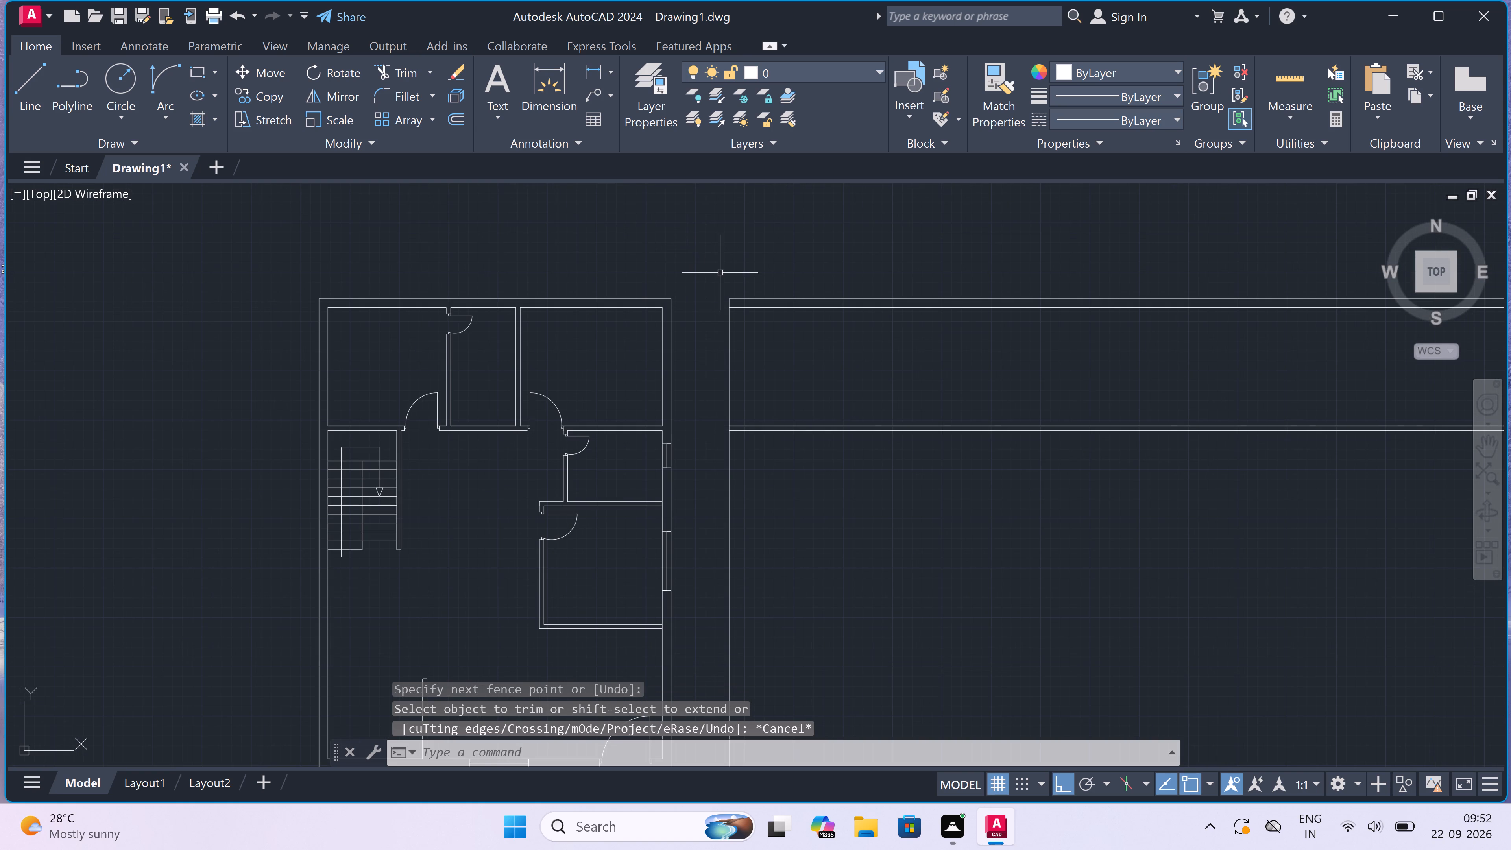
Offset the separate vertical line 9" to the right to form the second plan's left outer wall.
key("o")
key("space")
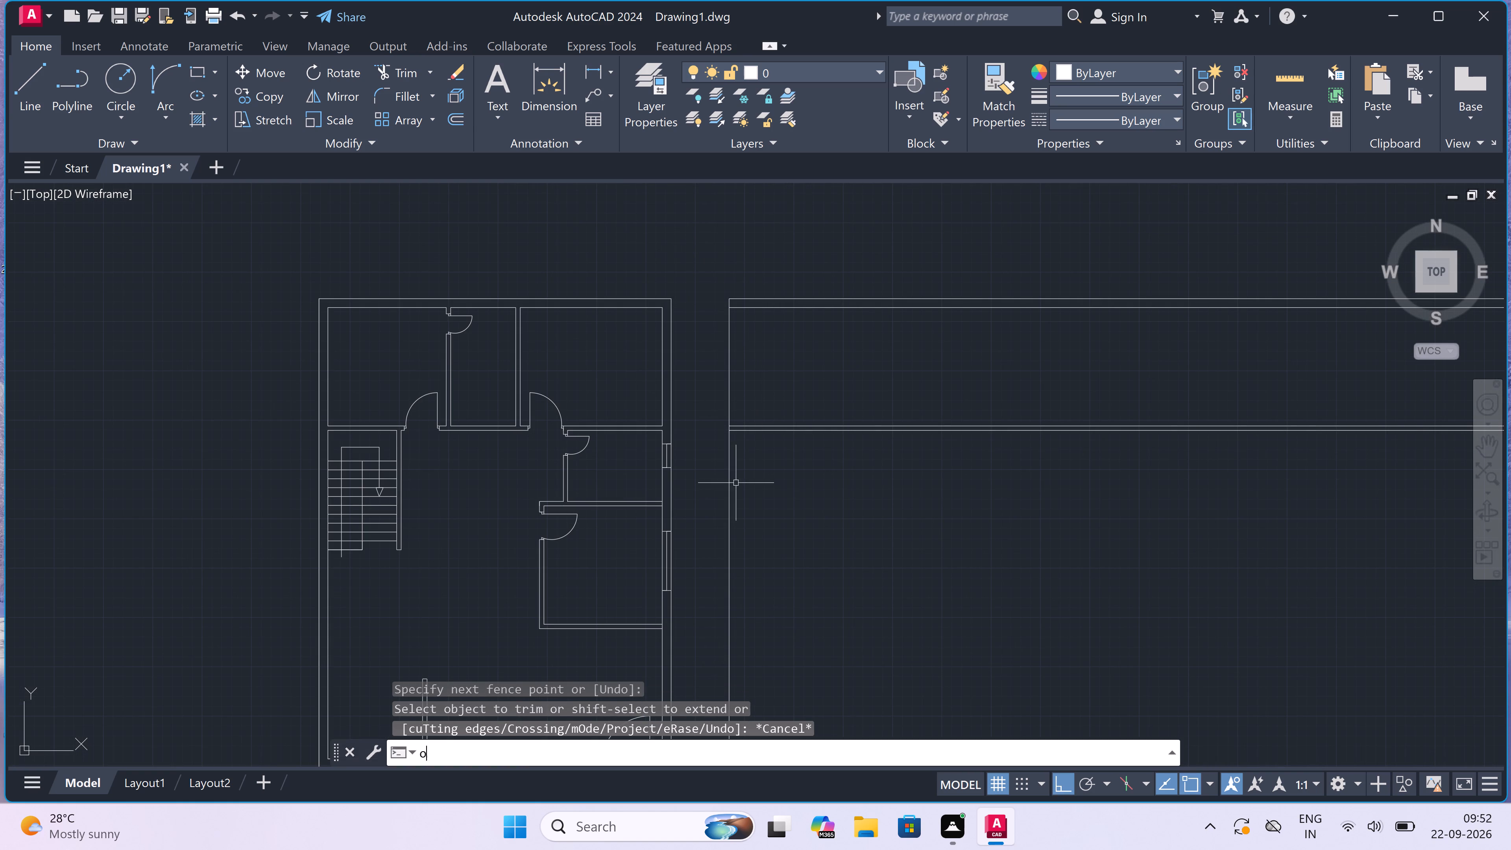
left_click(730, 405)
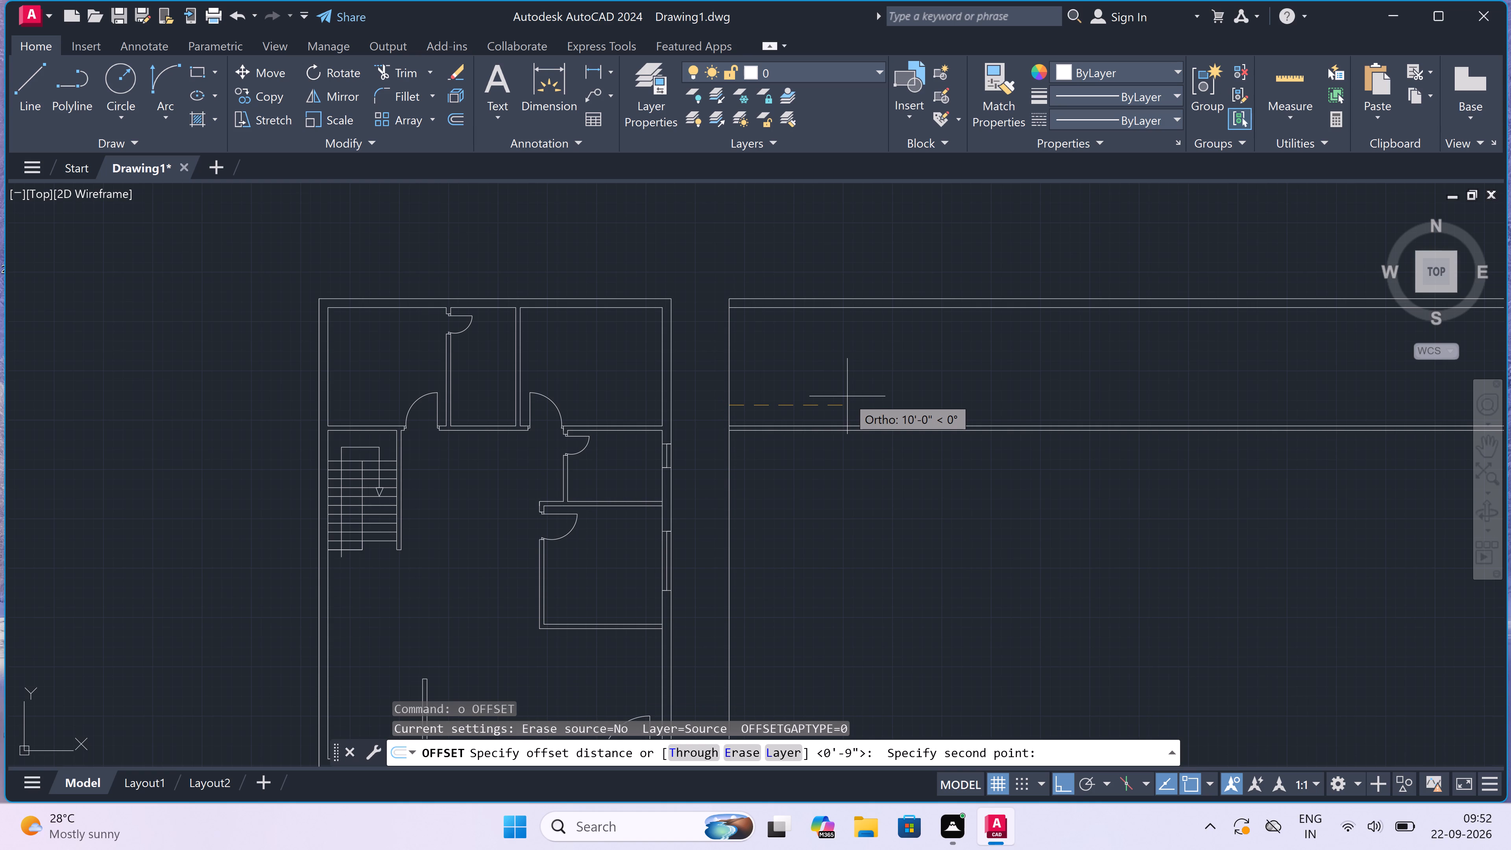
type("9\"")
key("space")
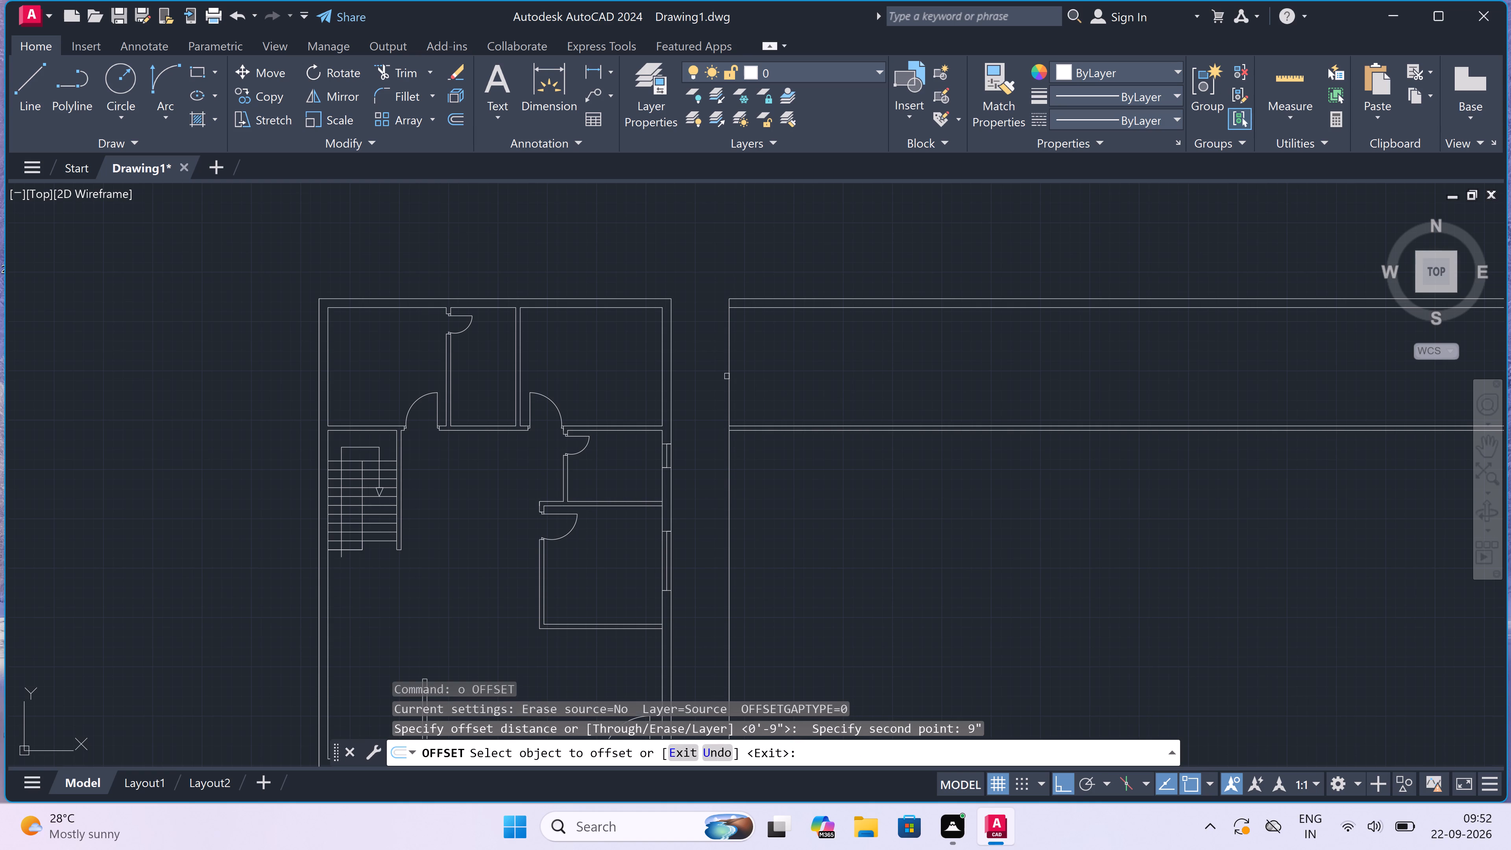
left_click_drag(727, 376, 734, 372)
left_click(771, 370)
key("Escape")
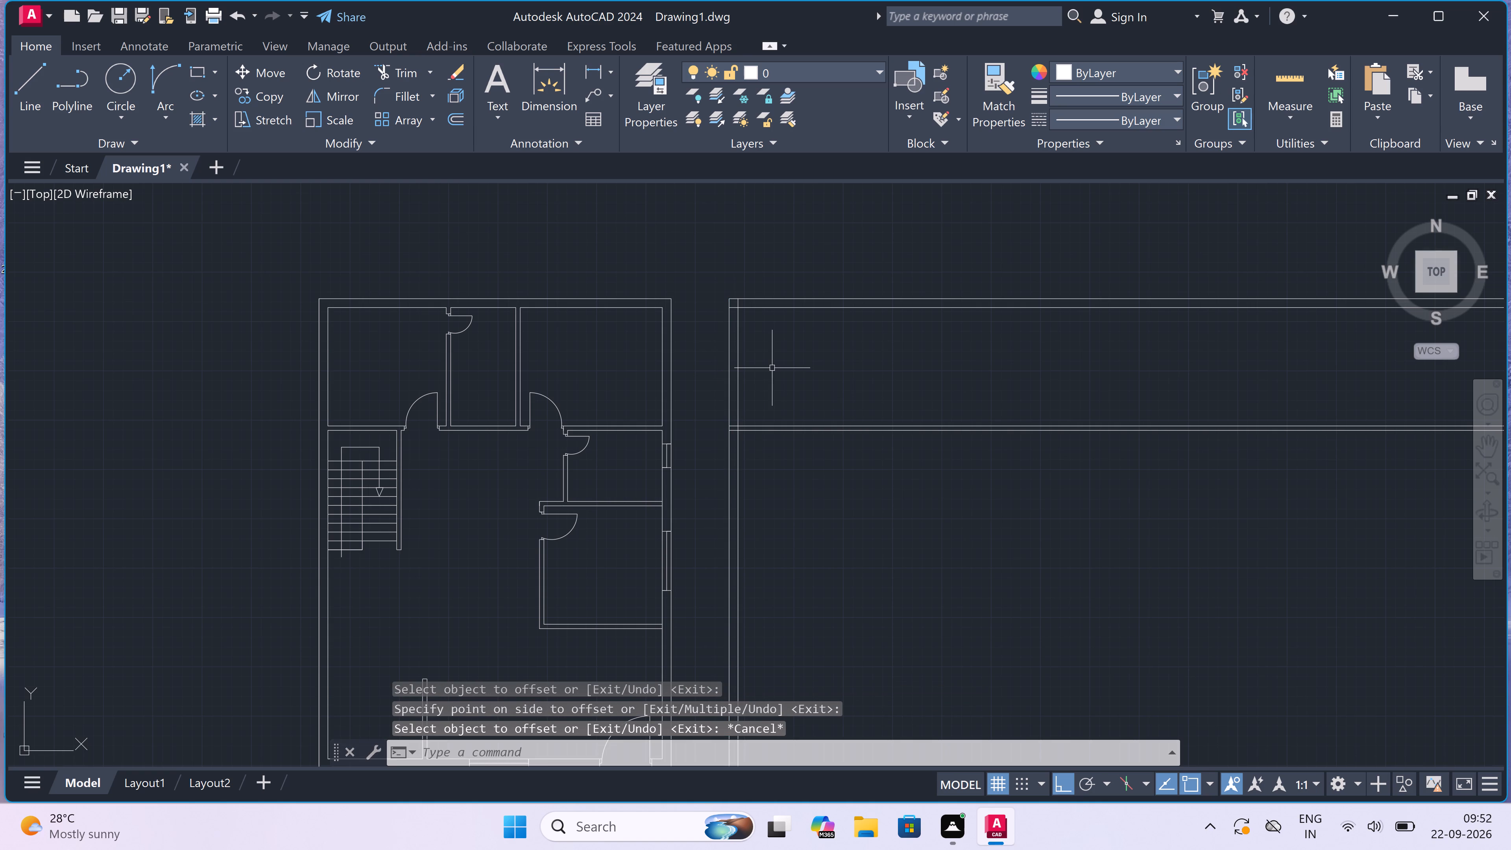
Offset the inner face of the second plan's left outer wall 10' to the right for the first room width.
key("o")
key("space")
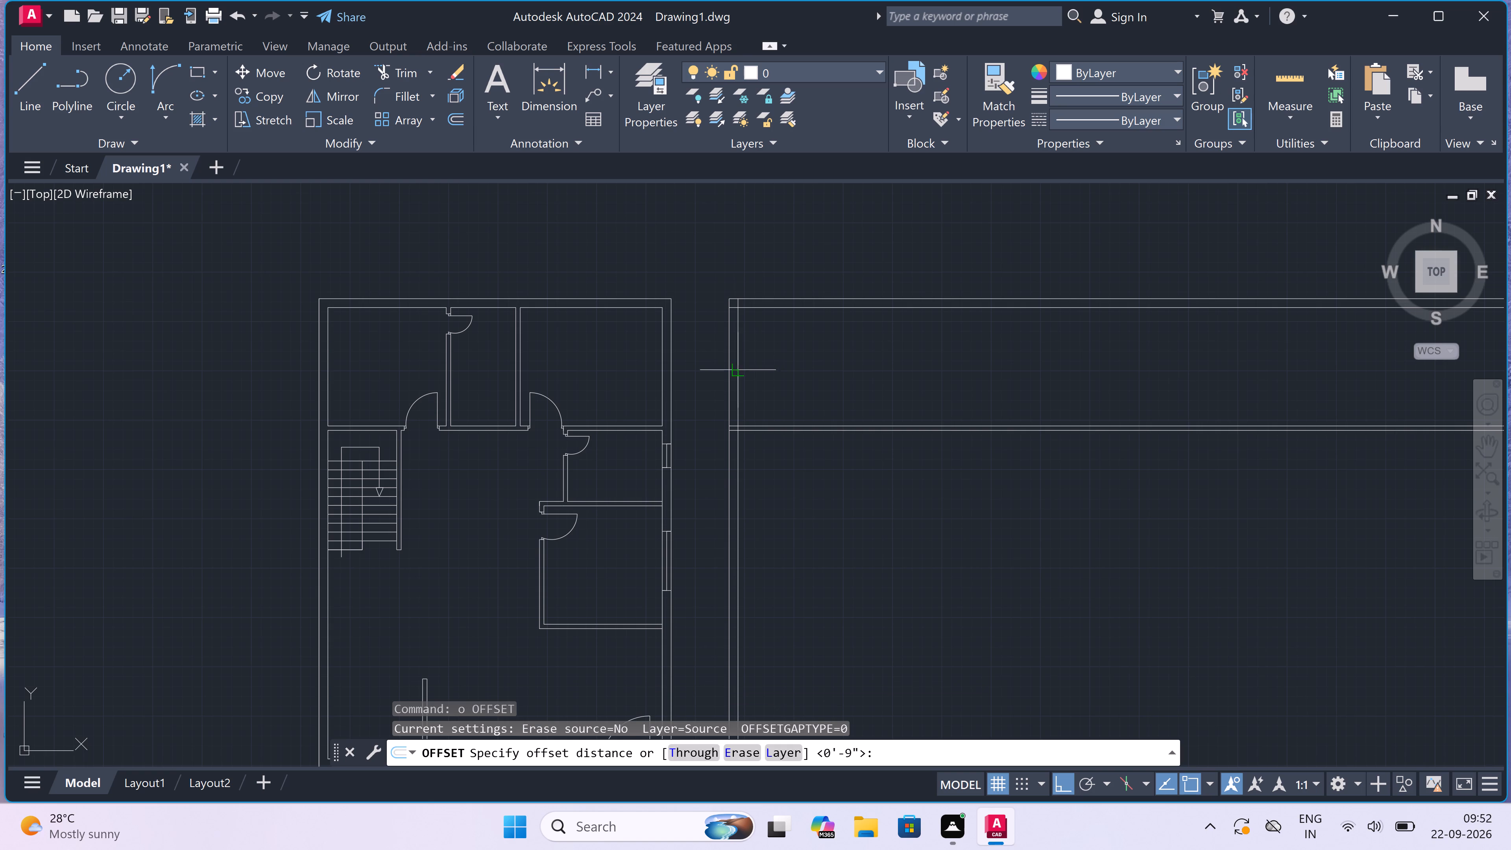
left_click(740, 364)
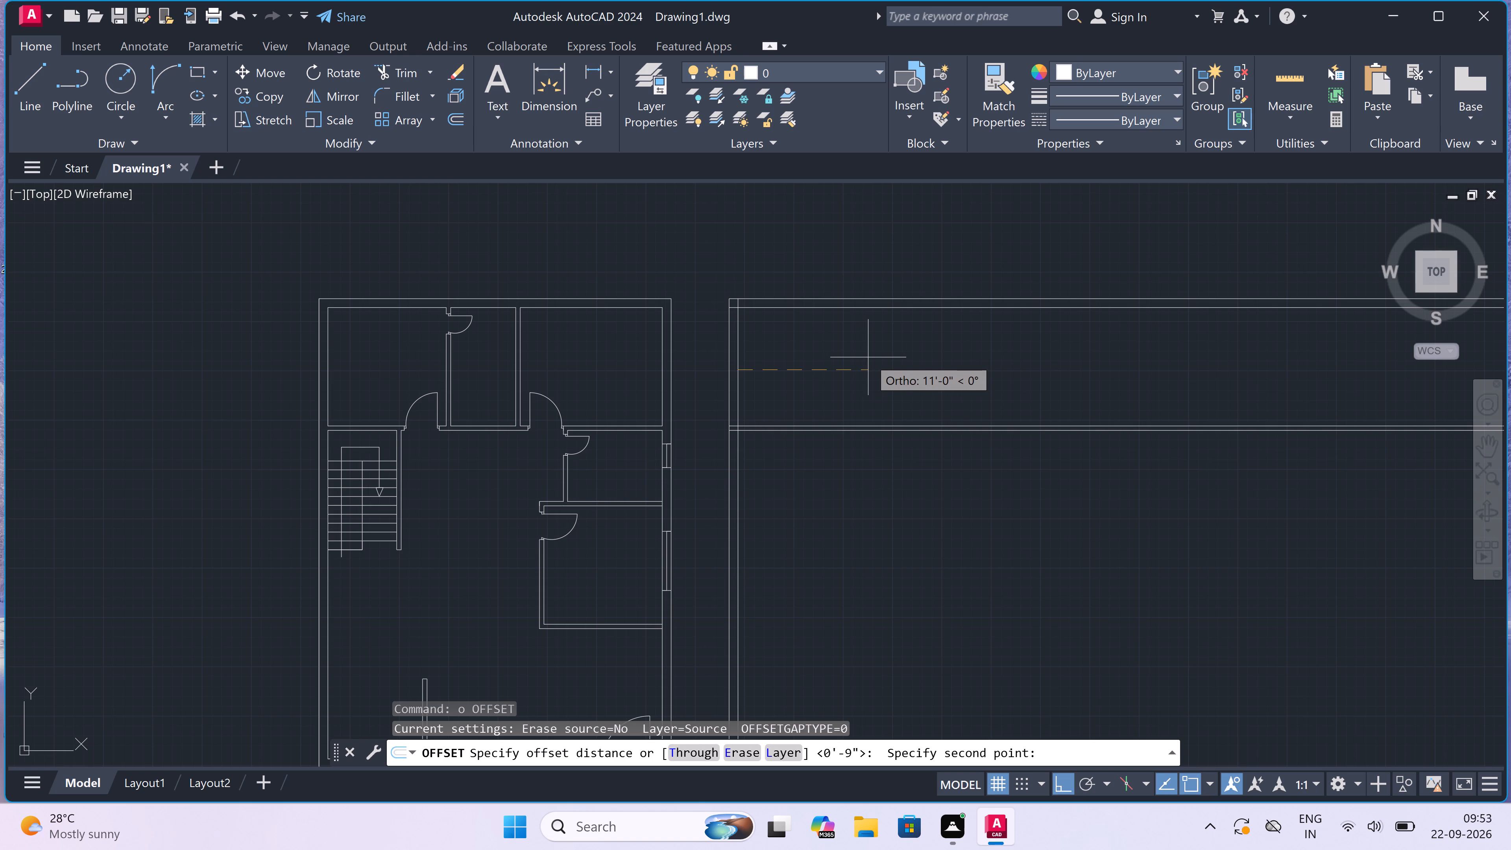
type("10'")
key("space")
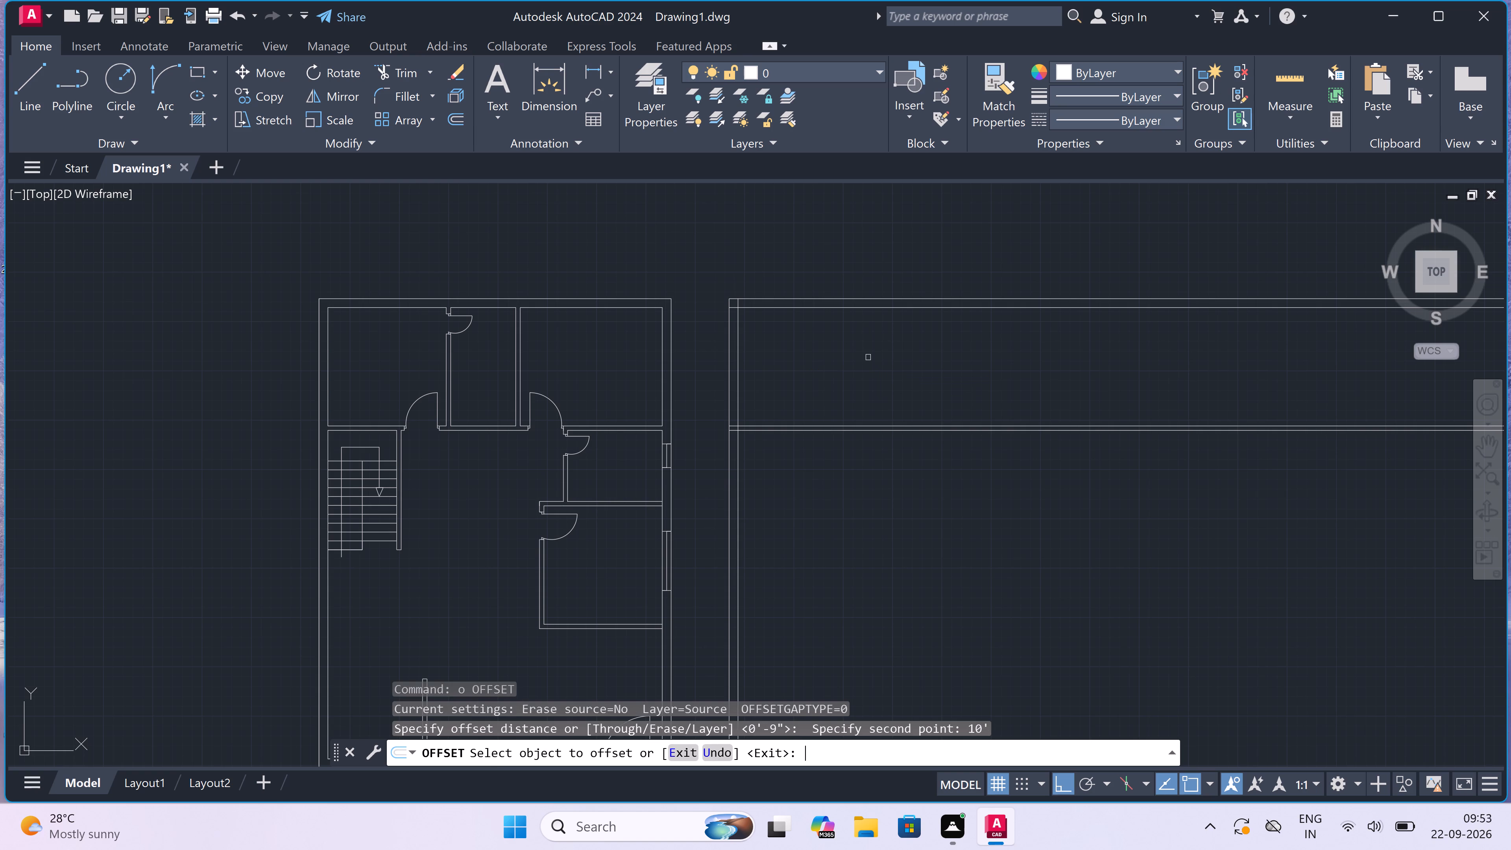
left_click(738, 331)
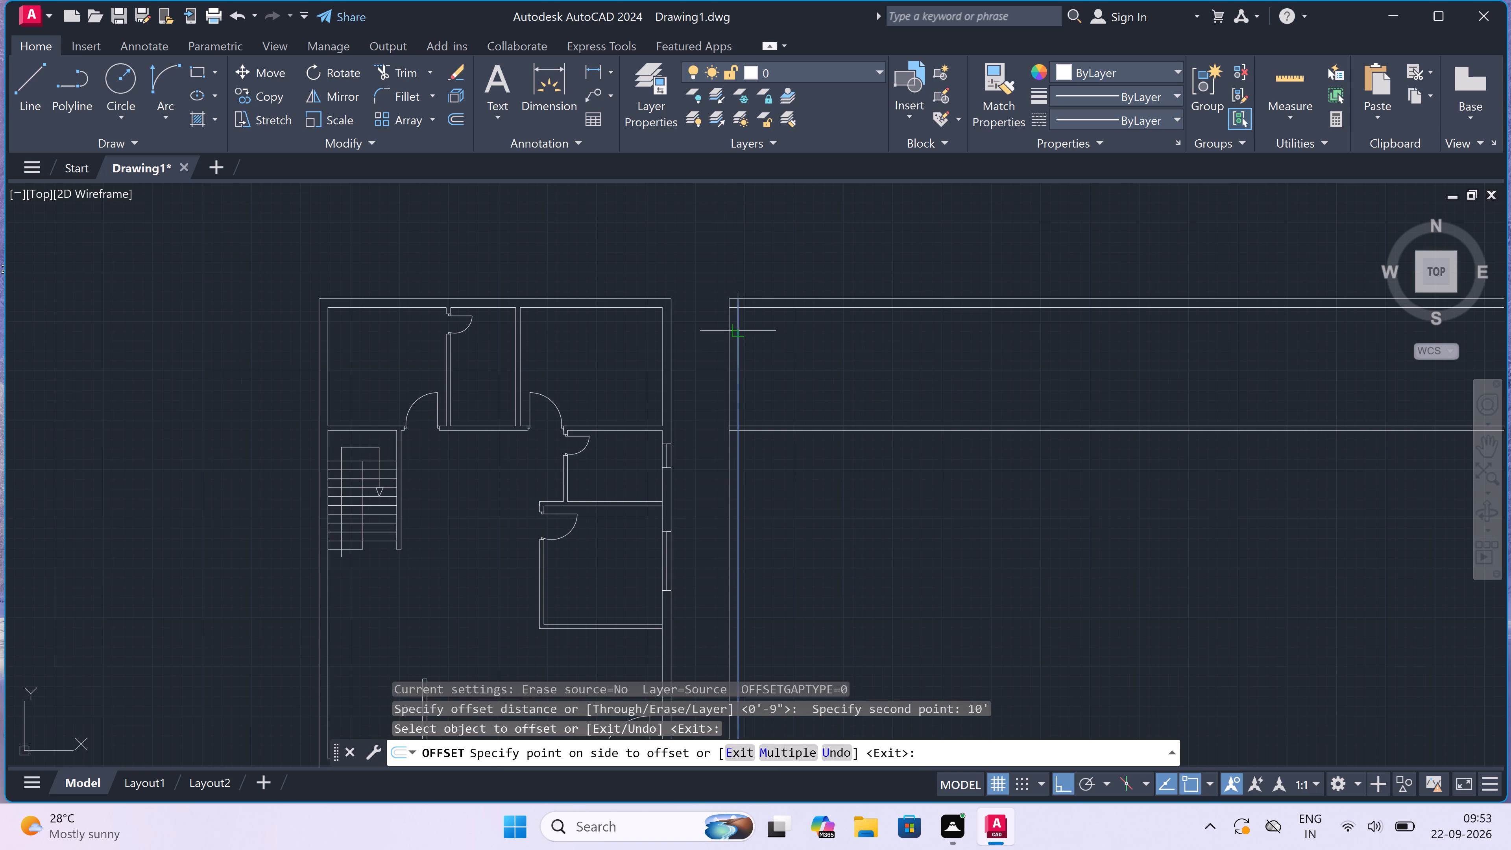
left_click(784, 329)
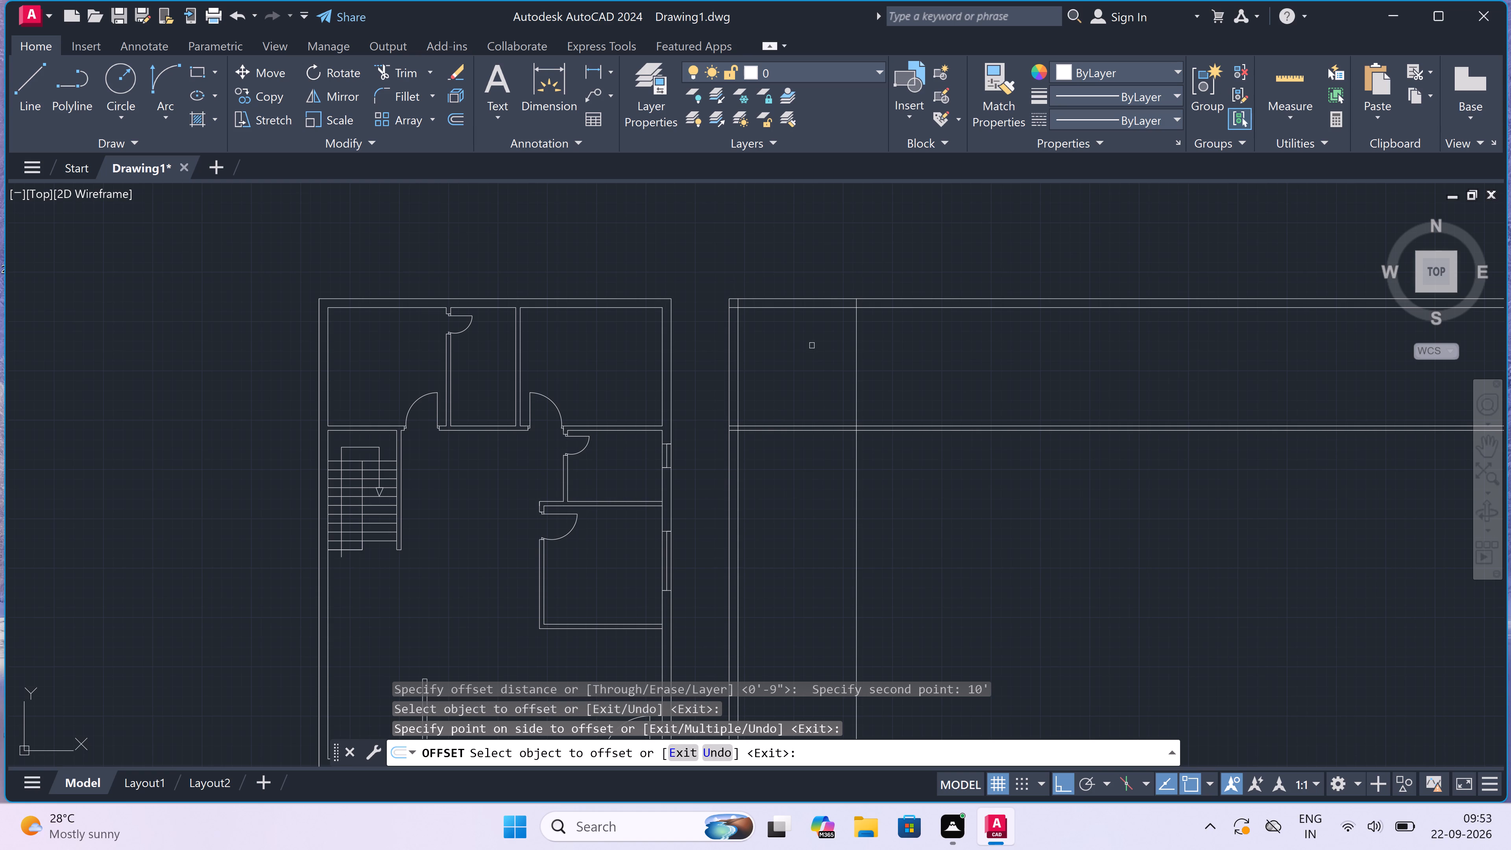
key("Escape")
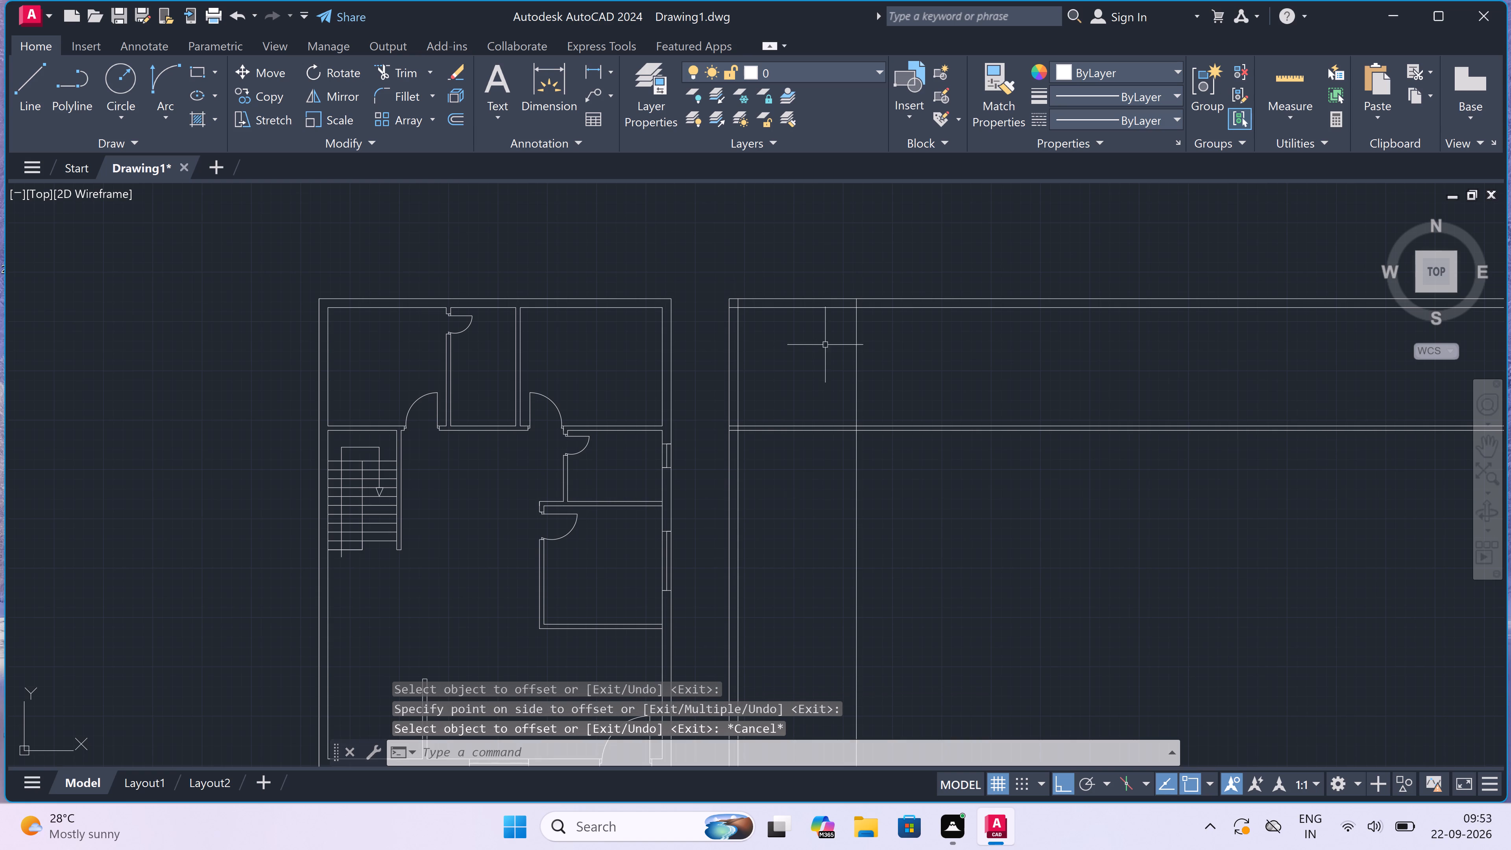
Offset the line at the first room's right side 4.5" to the right to form a partition wall.
key("space")
left_click_drag(861, 354, 866, 355)
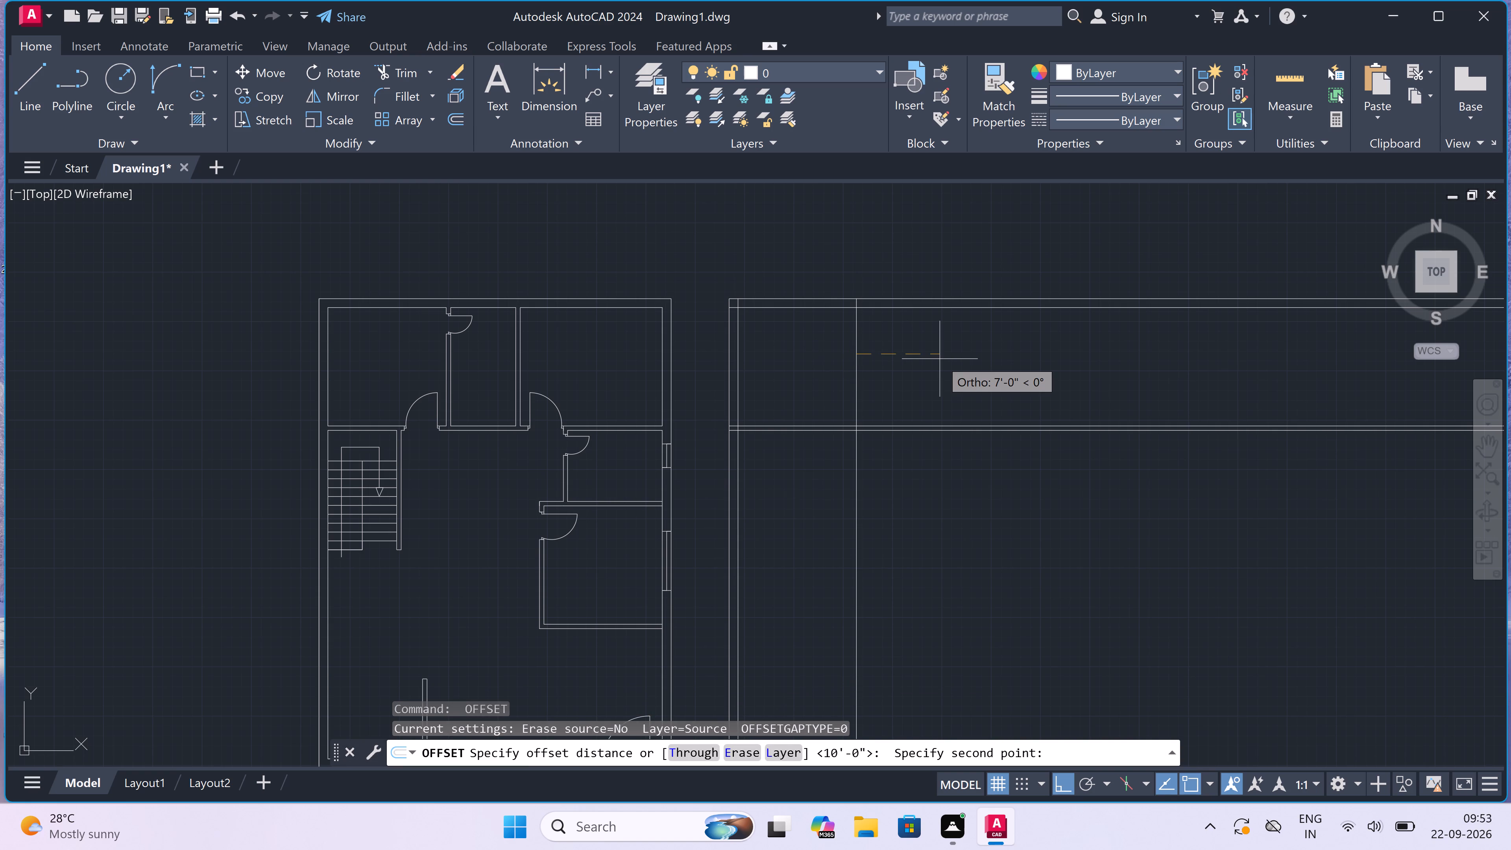
type("4.5\"")
key("space")
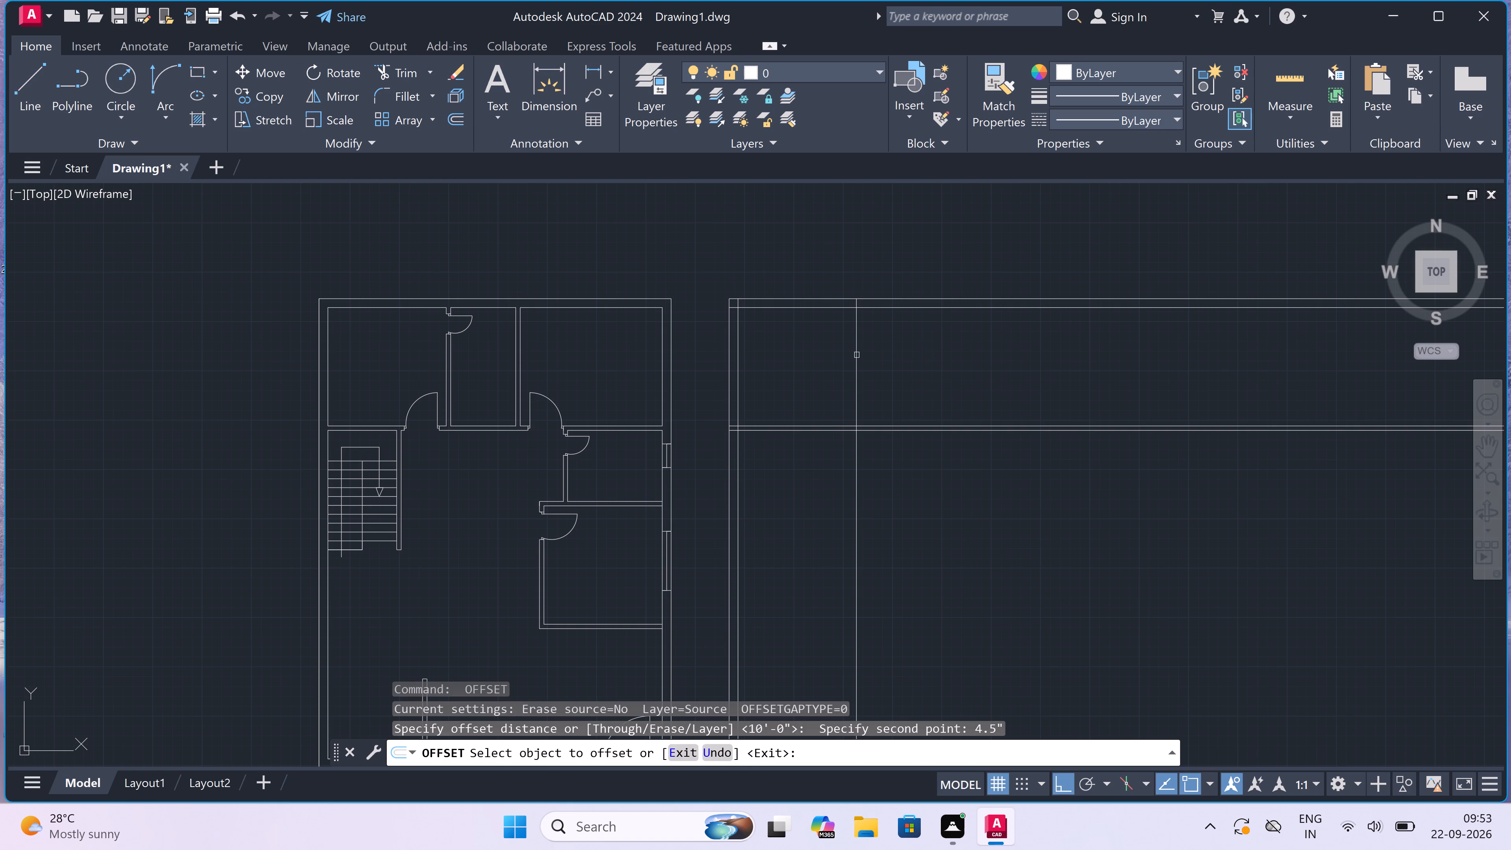
left_click_drag(857, 355, 862, 355)
left_click(879, 351)
key("Escape")
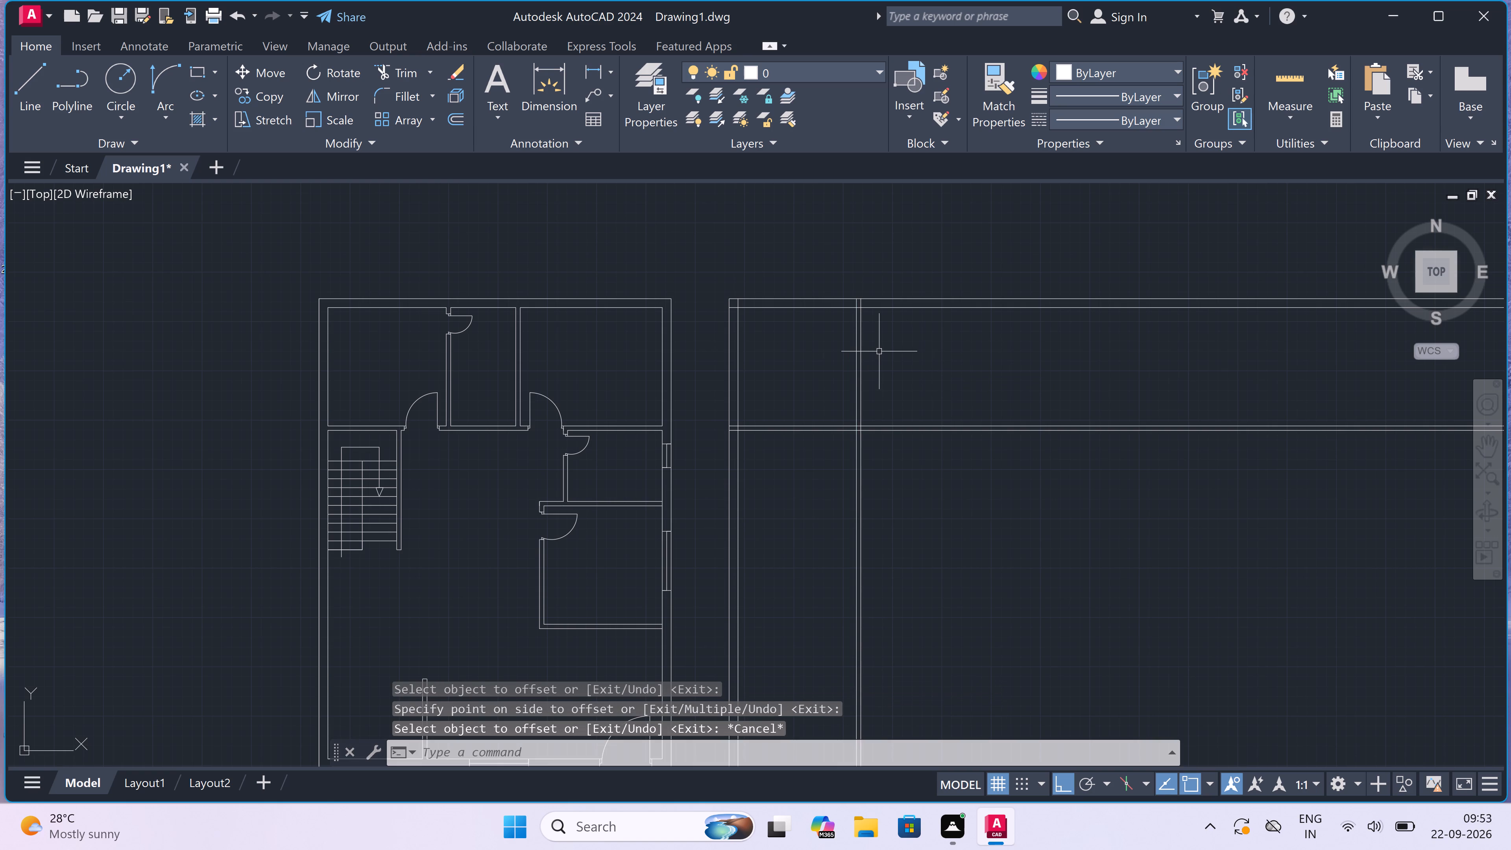
Offset the first partition's right face 5'6" to the right for the middle room width.
key("space")
scroll(872, 344, "up", 2)
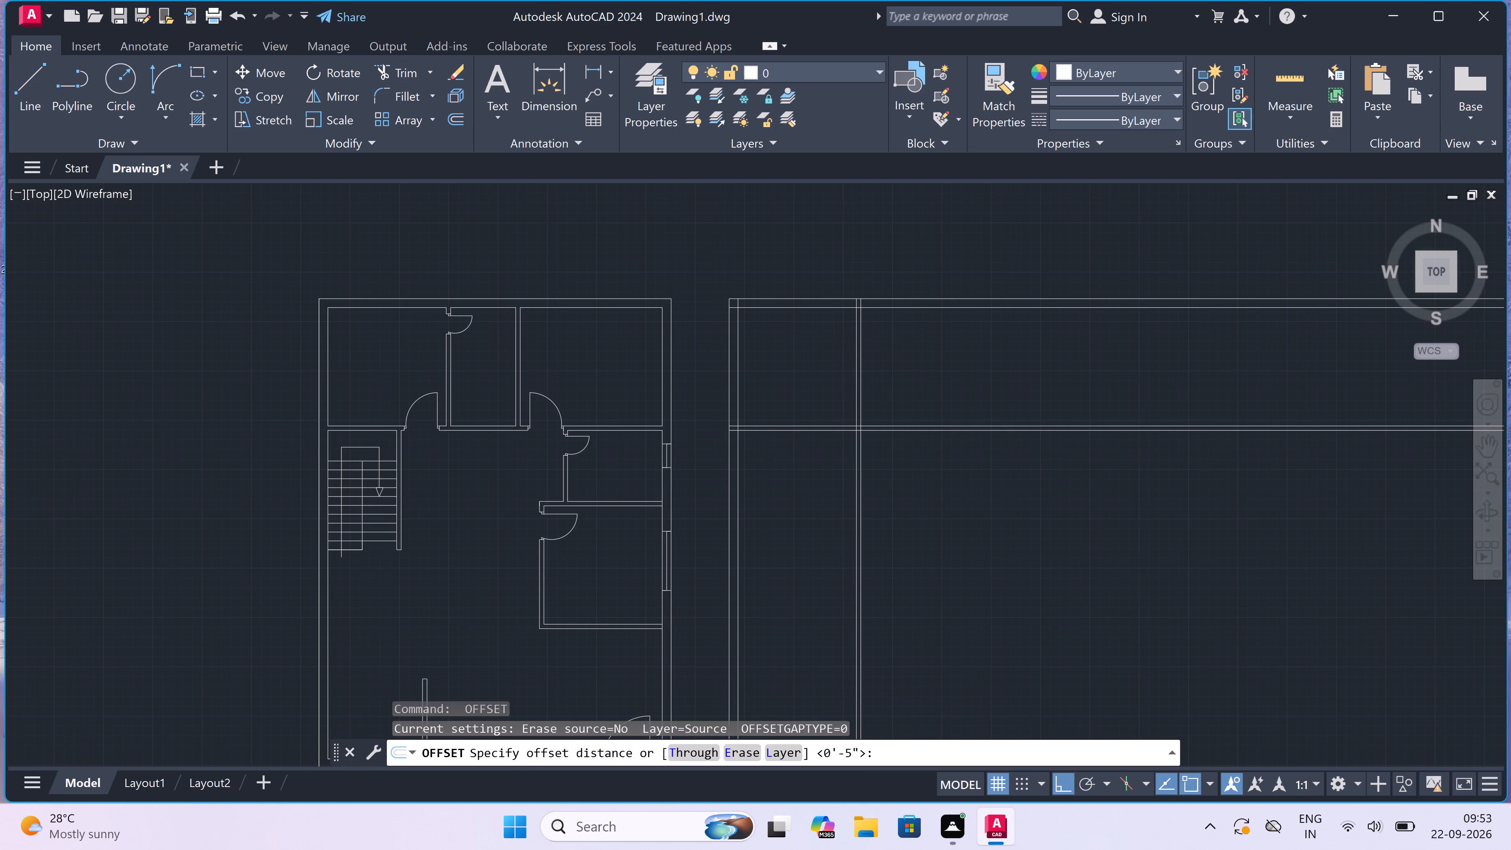
left_click(842, 334)
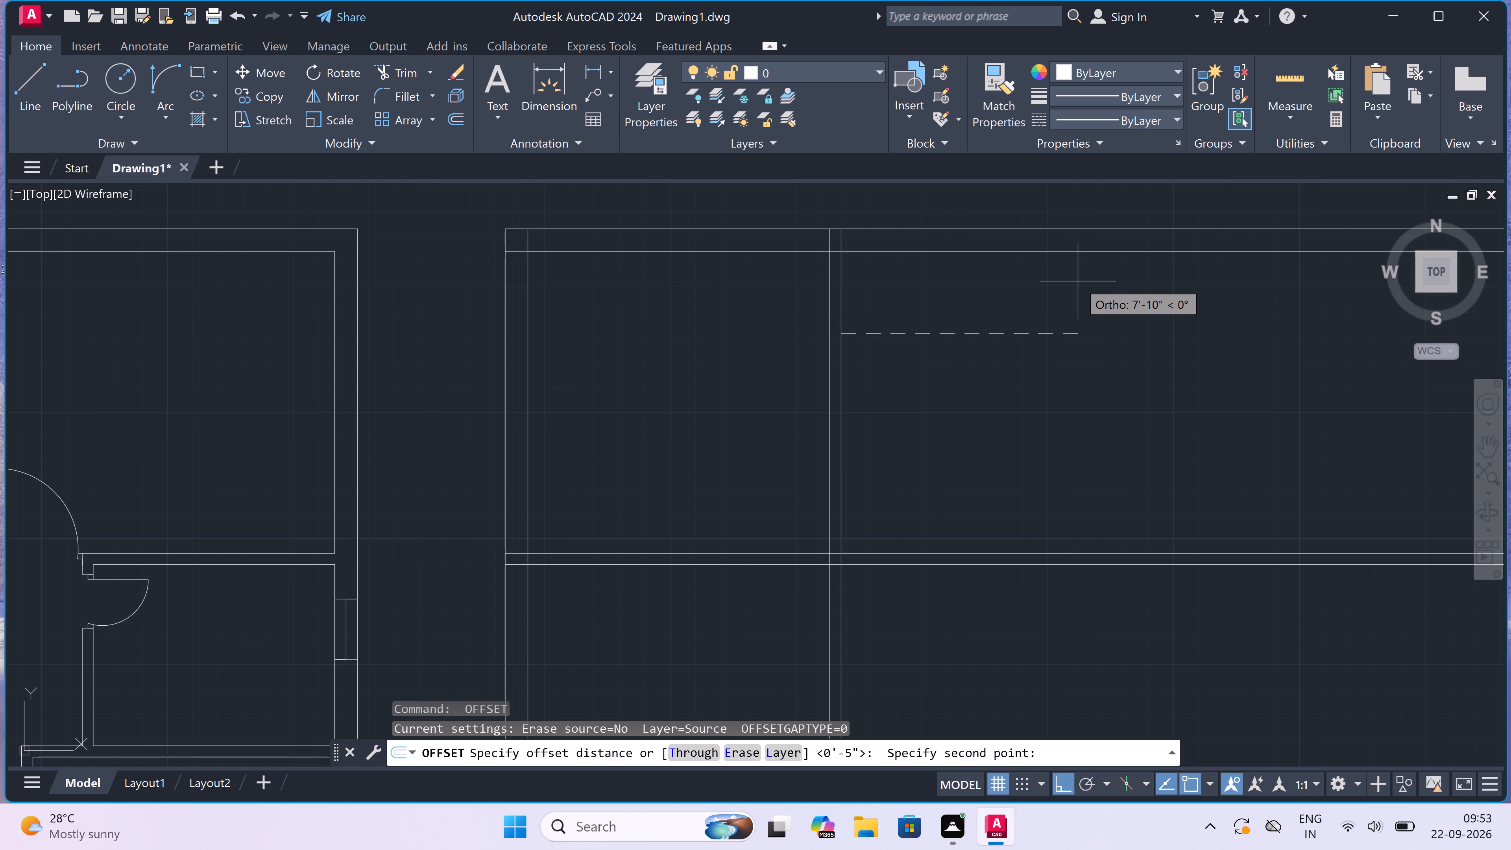
key("5")
key("apostrophe")
key("6")
key("shift+quotedbl")
key("space")
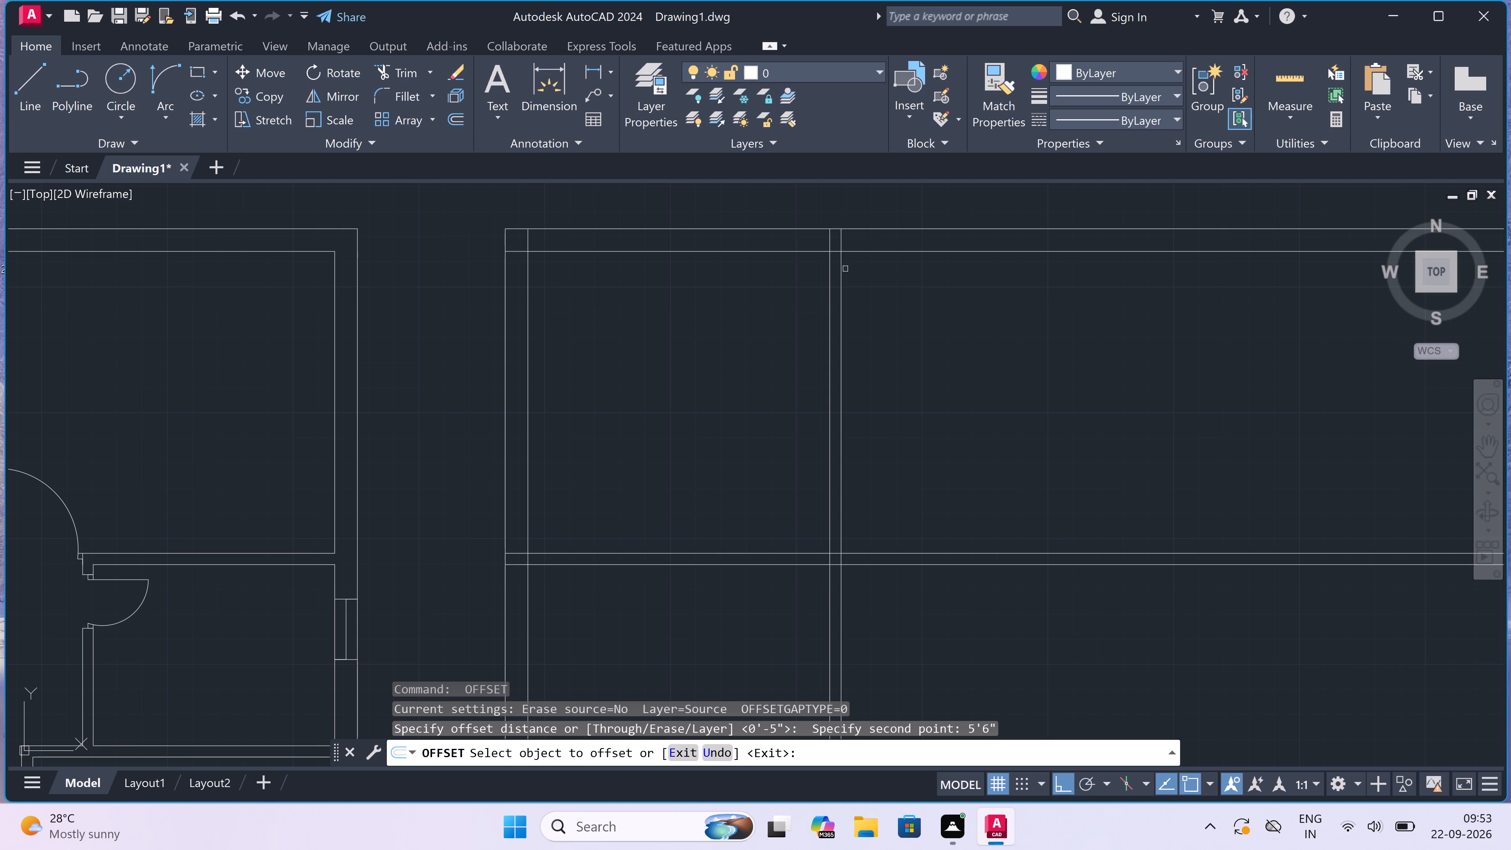
left_click_drag(841, 267, 868, 275)
left_click(922, 300)
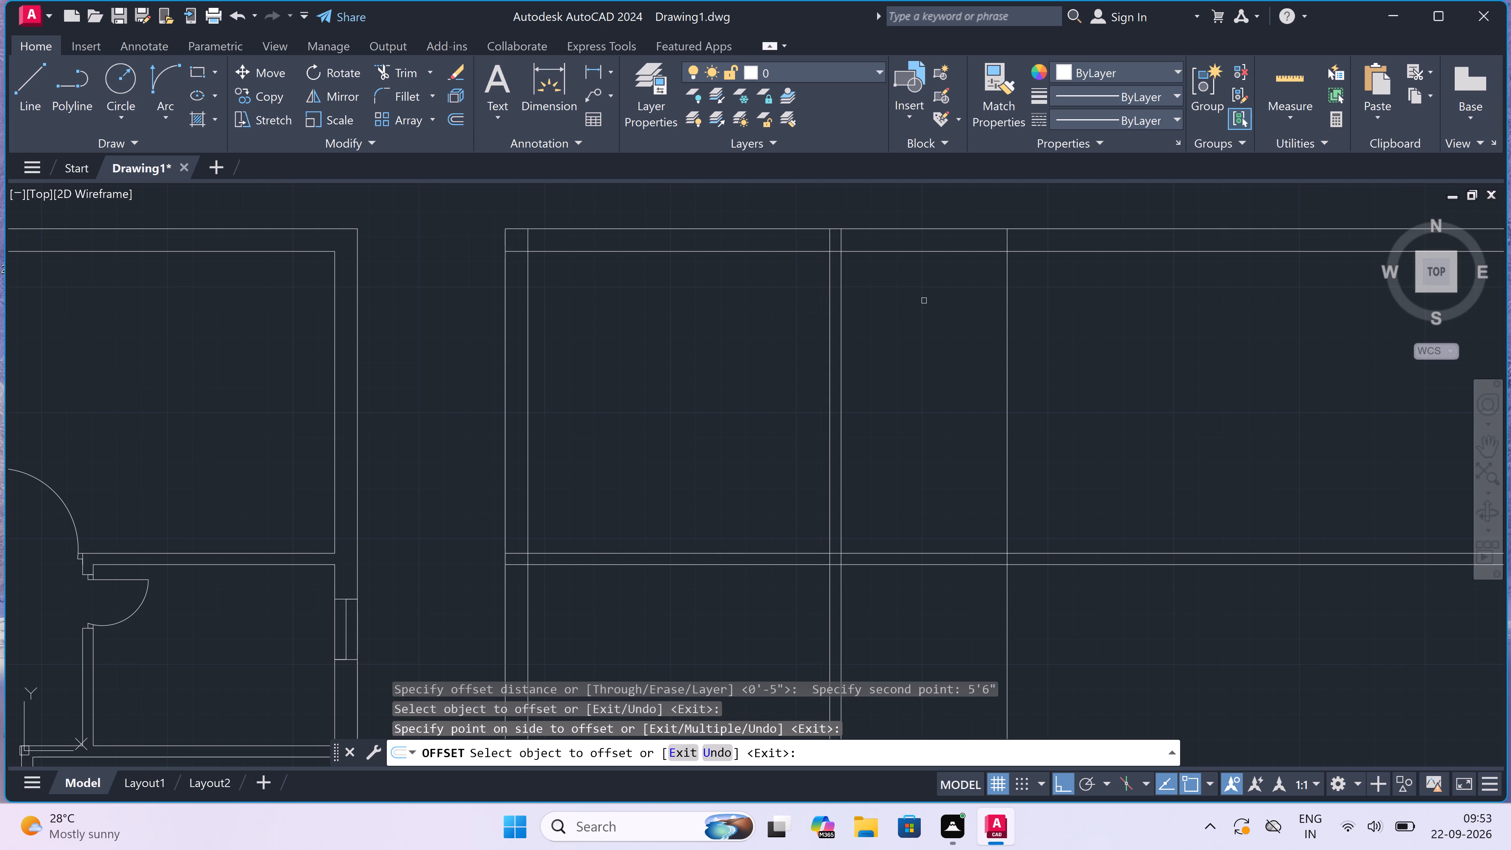
key("Escape")
Offset the line at the middle room's right side 4.5" to the right to form the second partition wall.
key("space")
left_click_drag(1006, 313, 1011, 315)
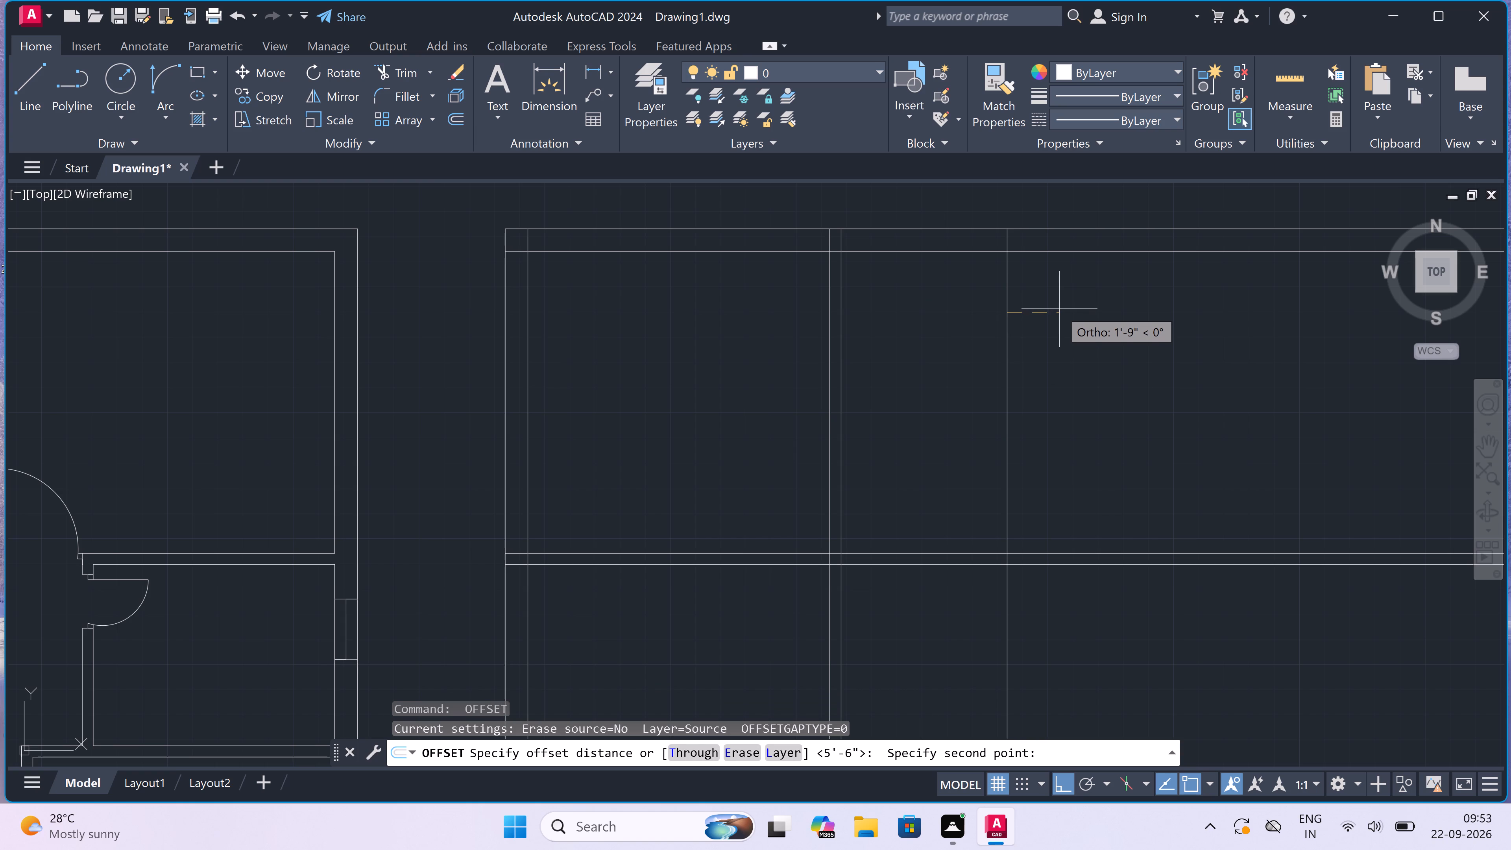
type("4.5\"")
key("space")
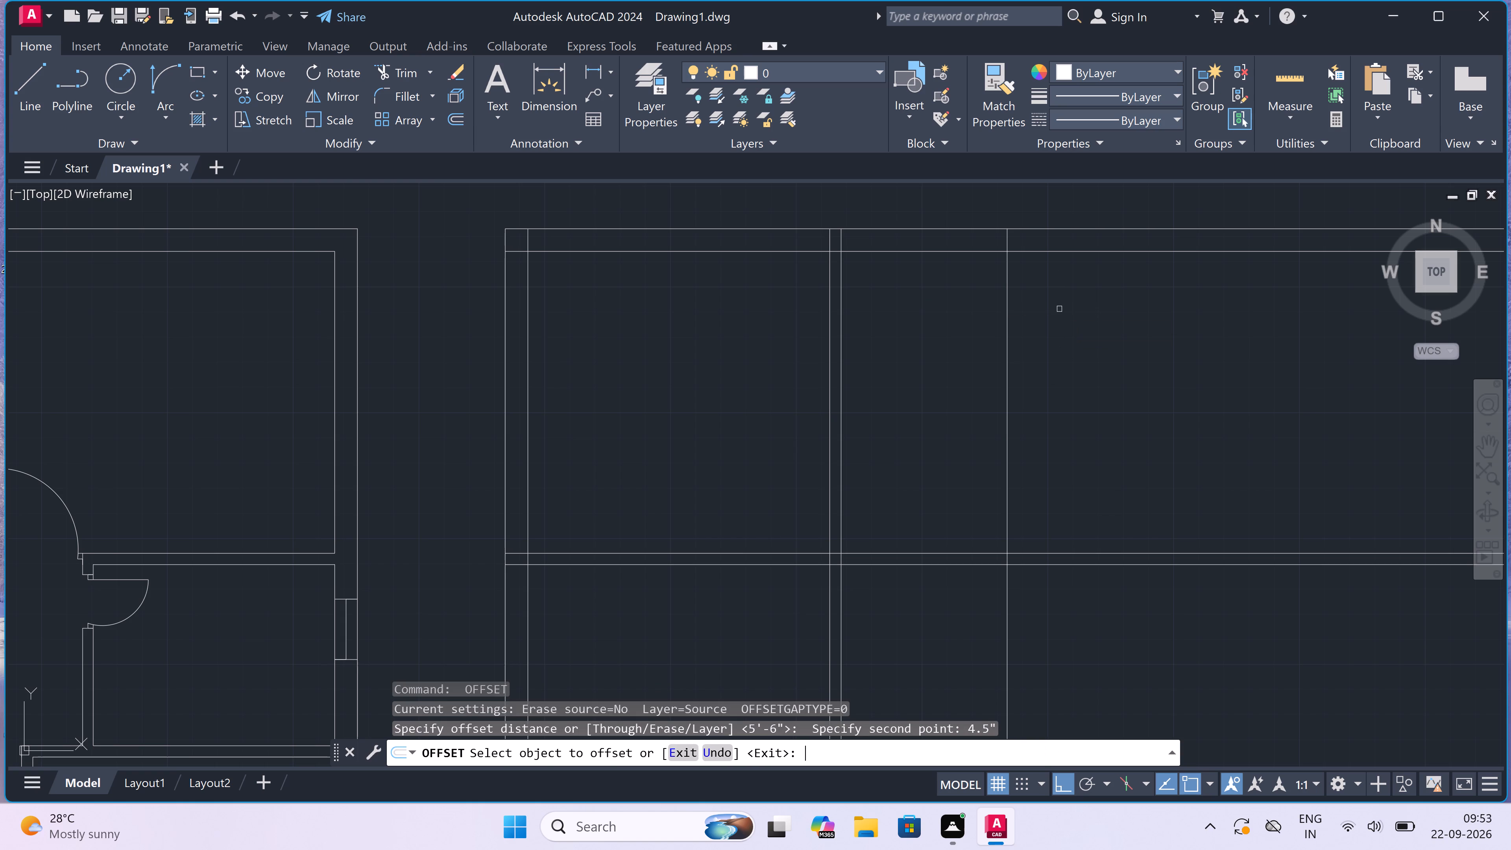
left_click(1009, 288)
left_click(1039, 290)
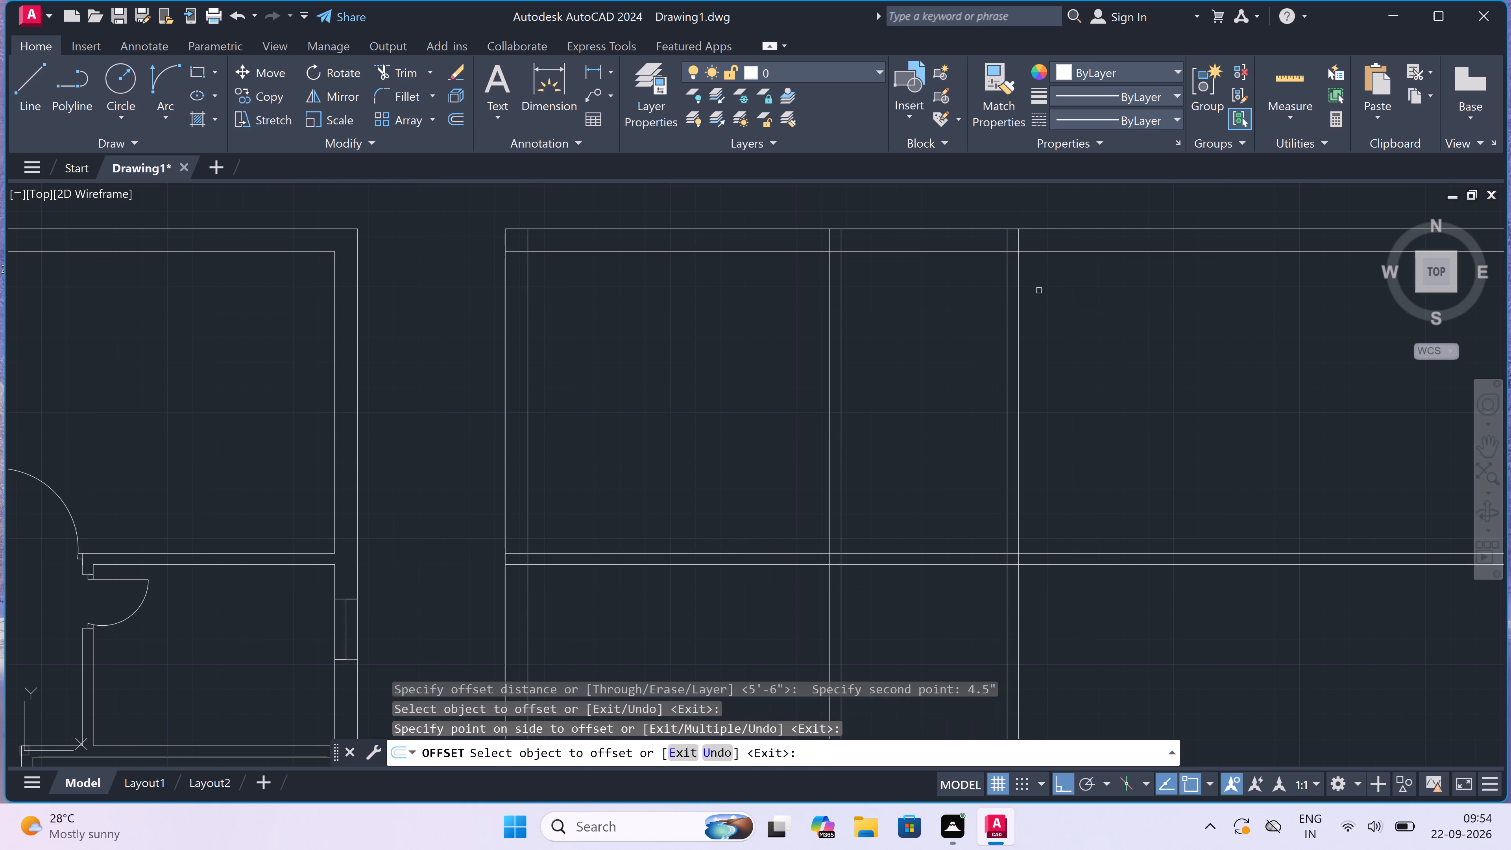
key("Escape")
Offset the second partition's right face 12' to the right for the third room width.
scroll(931, 327, "down", 2)
scroll(986, 315, "up", 2)
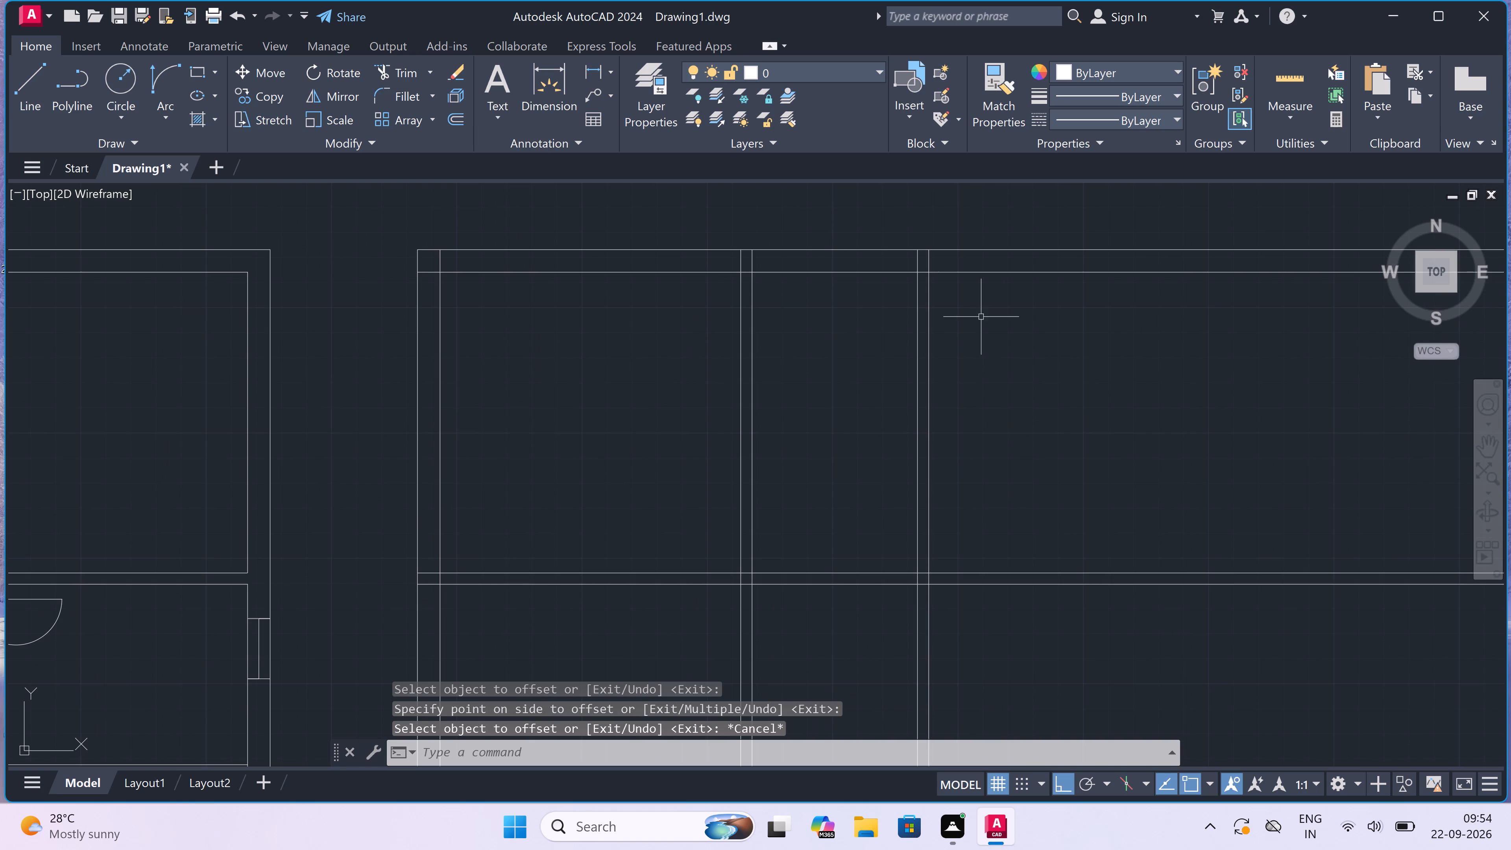
key("space")
left_click_drag(933, 335, 940, 337)
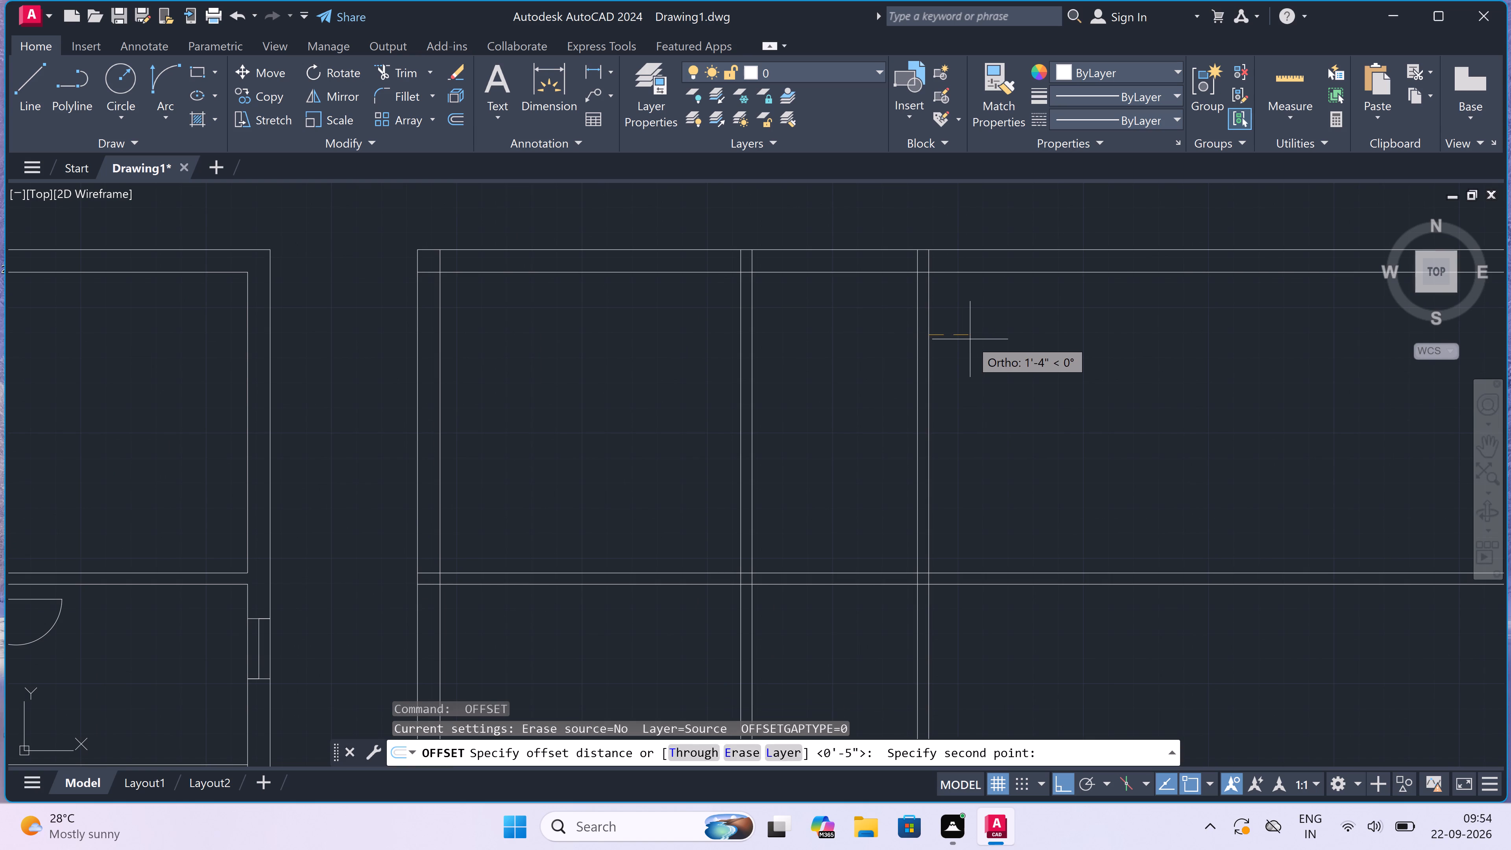
type("12'")
key("space")
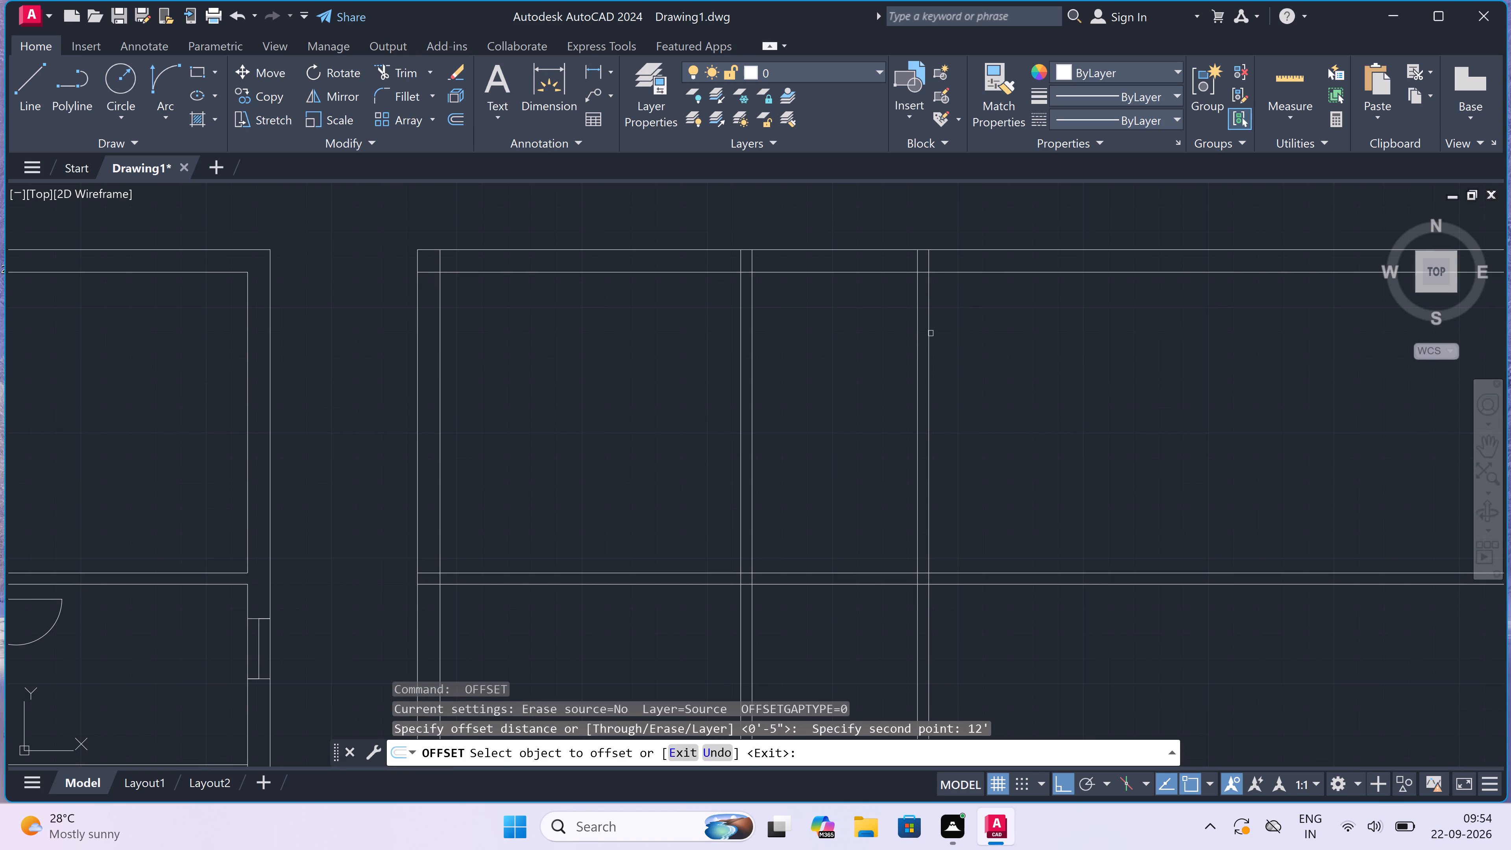
left_click_drag(930, 316, 963, 316)
left_click(1017, 318)
left_click(1018, 318)
key("Escape")
Offset the line at the third room's right side 9" to the right to form the right outer wall.
scroll(996, 320, "down", 1)
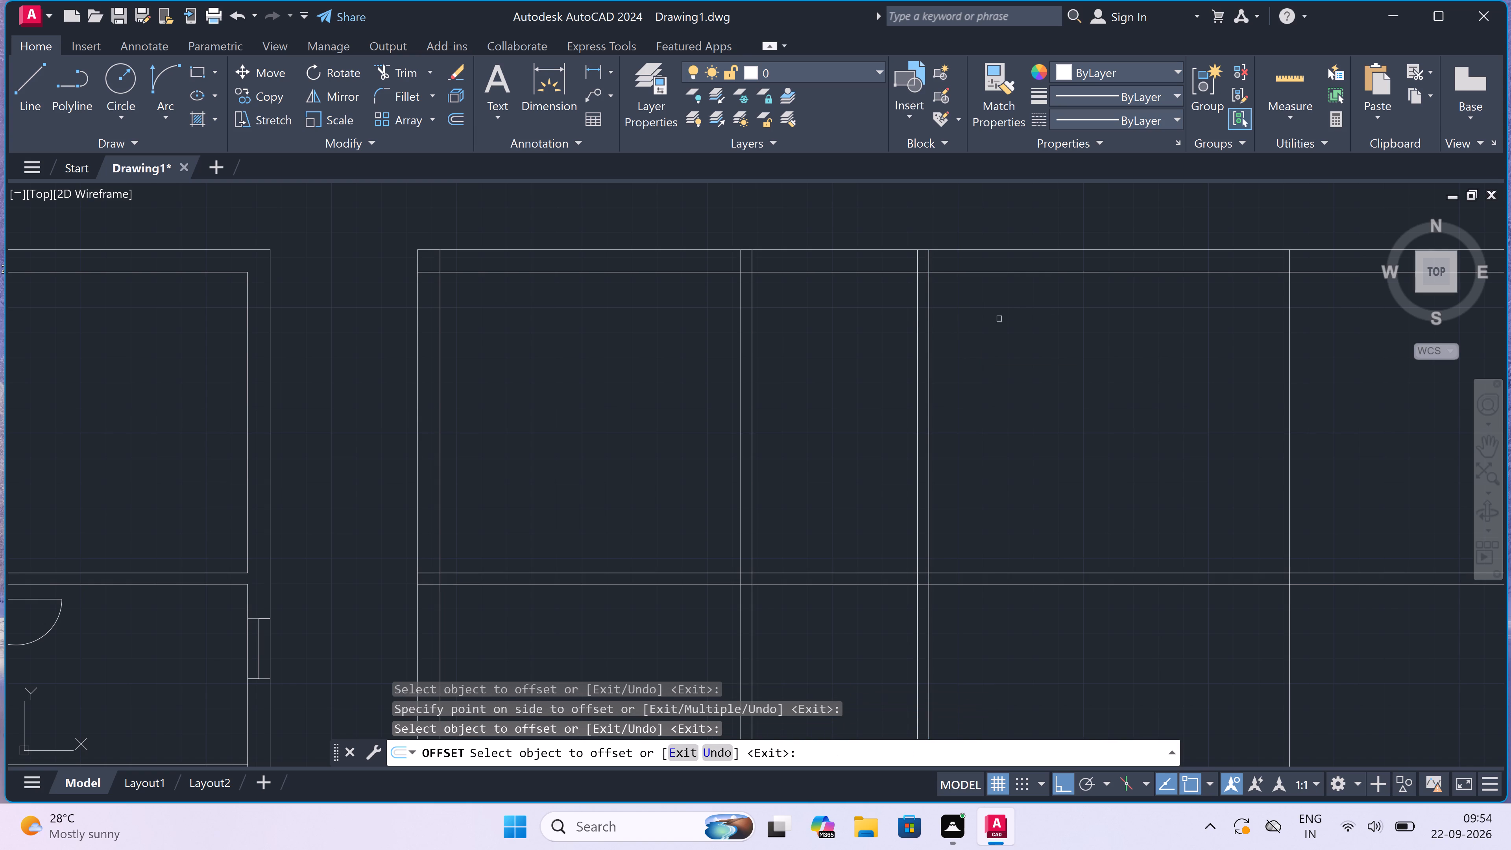
scroll(996, 320, "down", 2)
scroll(1124, 322, "up", 2)
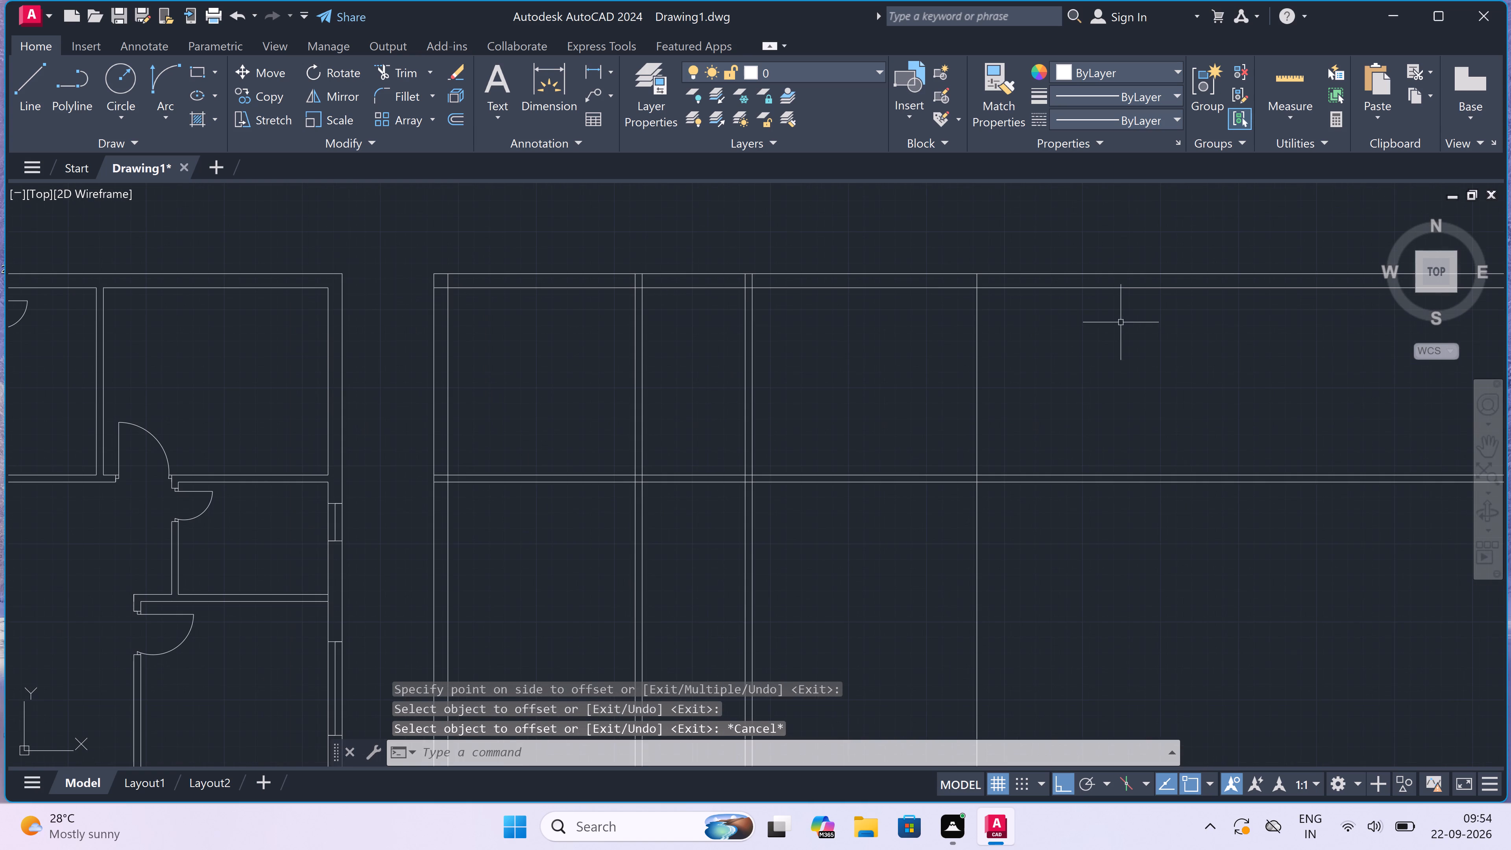
key("space")
left_click(977, 359)
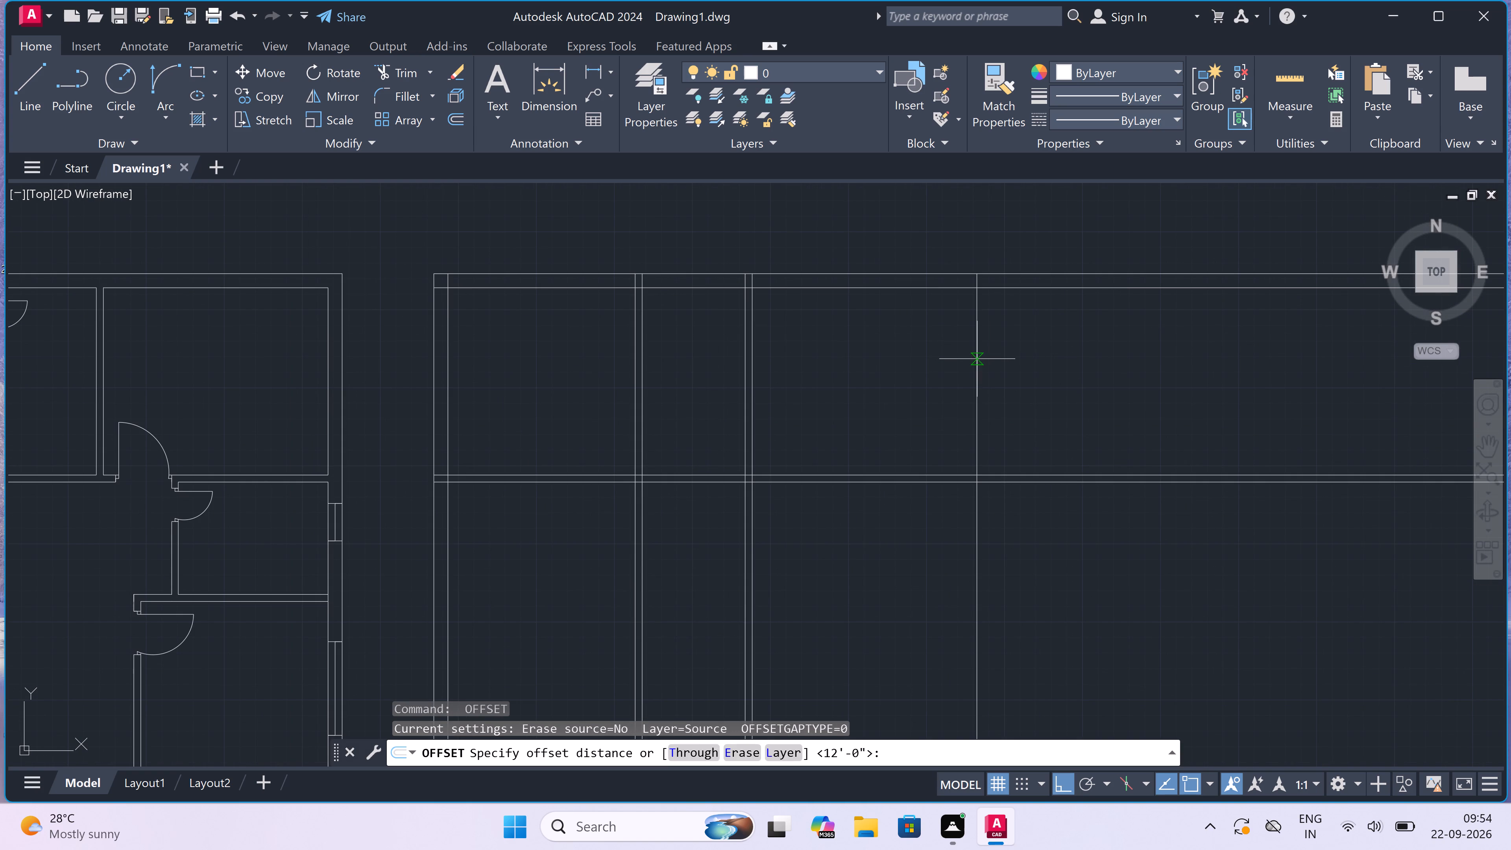
type("9\"")
key("space")
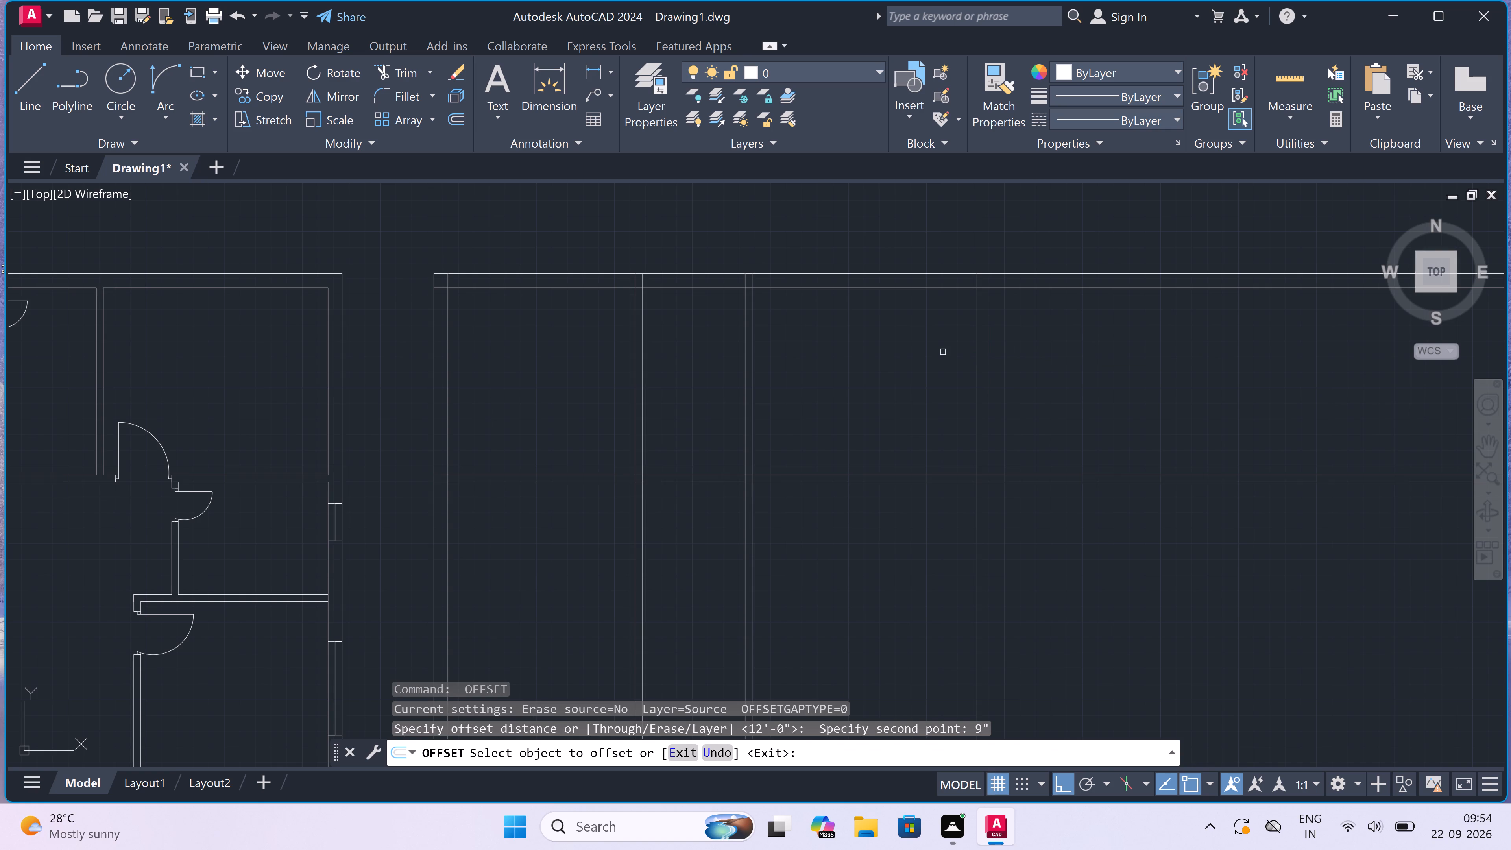
left_click(978, 326)
left_click(1009, 326)
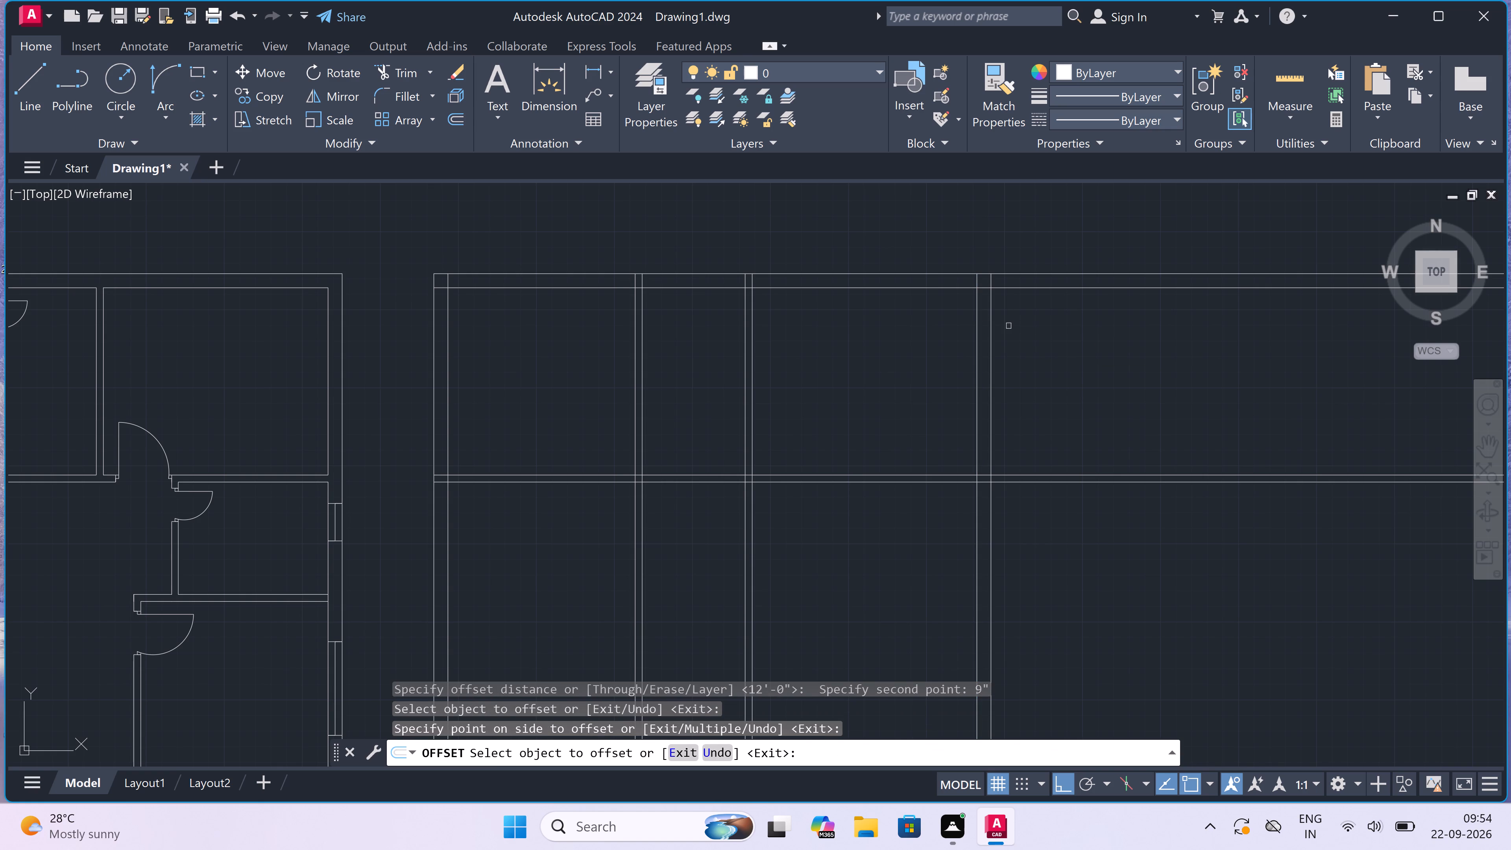
key("Escape")
Trim the horizontal wall lines that run past the second plan's right outer wall.
scroll(1009, 322, "down", 1)
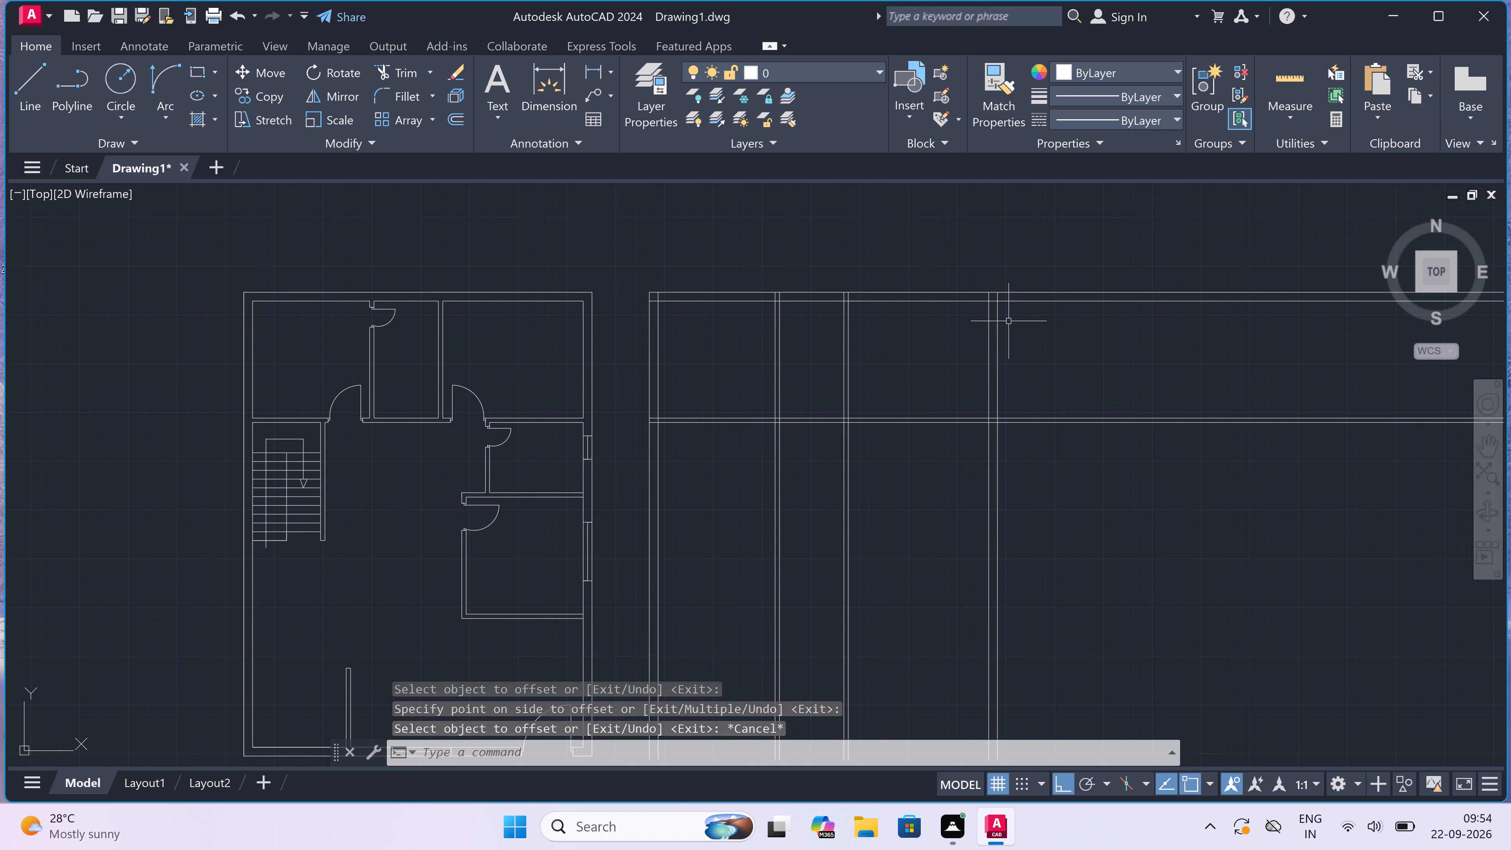
key("t")
type("r")
key("space")
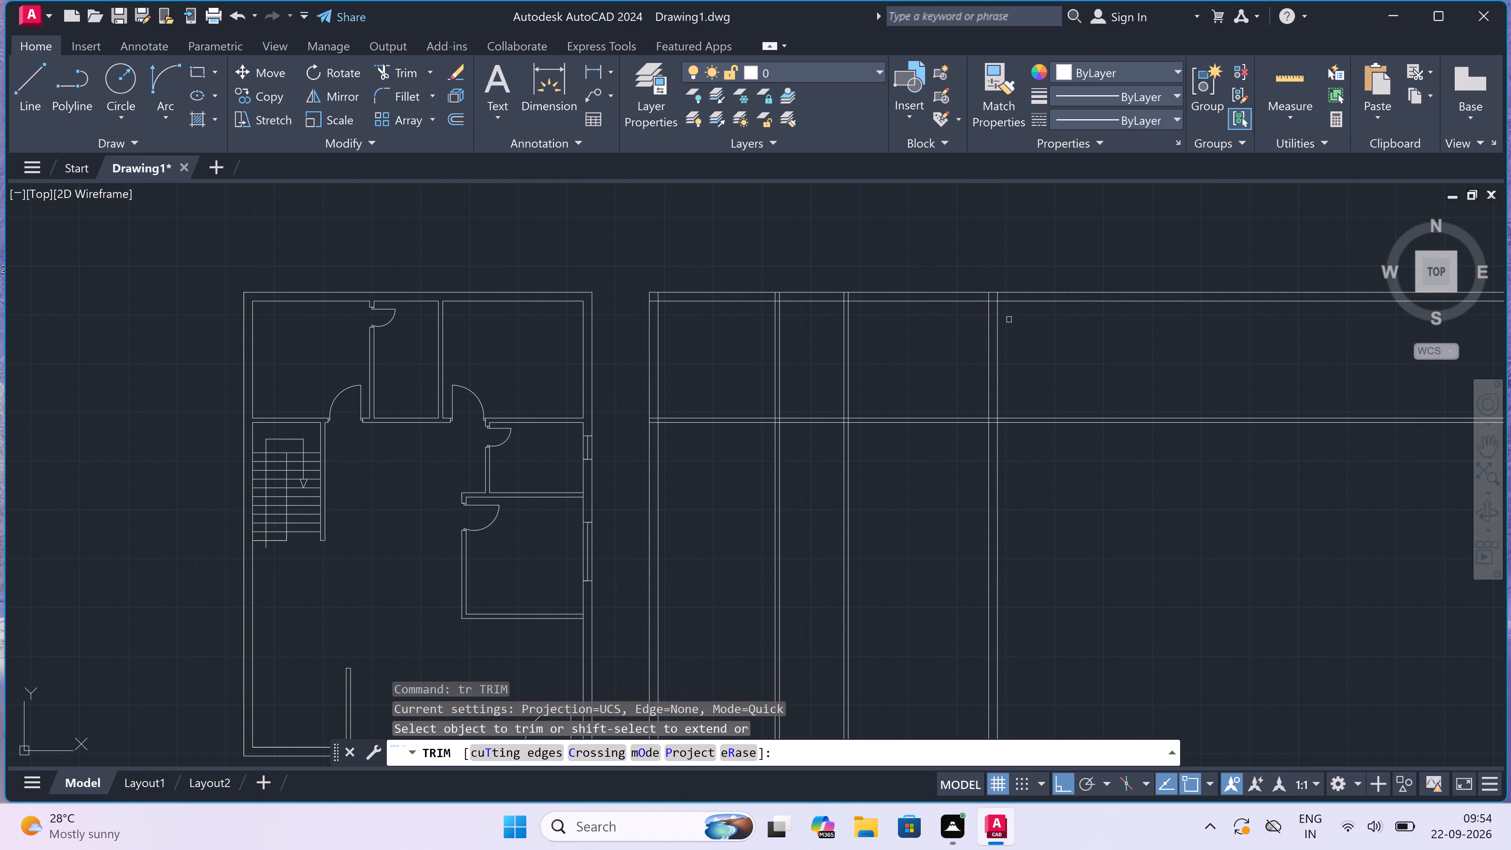
left_click(1015, 279)
left_click(1035, 432)
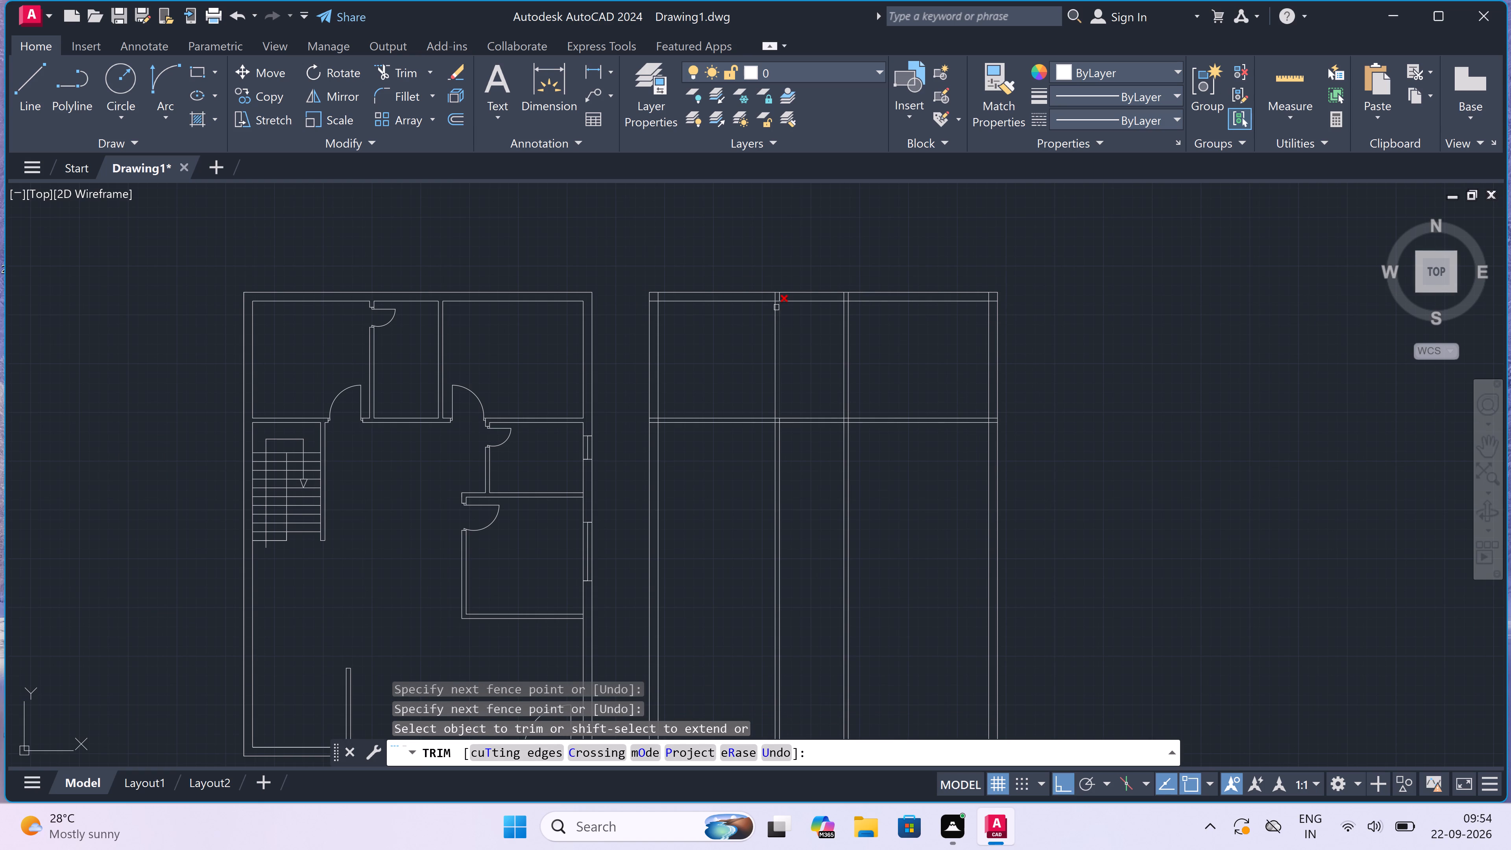
Trim the overlapping lines at the second plan's top outer corners and the partition line ends inside the top wall.
scroll(641, 303, "up", 1)
scroll(675, 295, "up", 1)
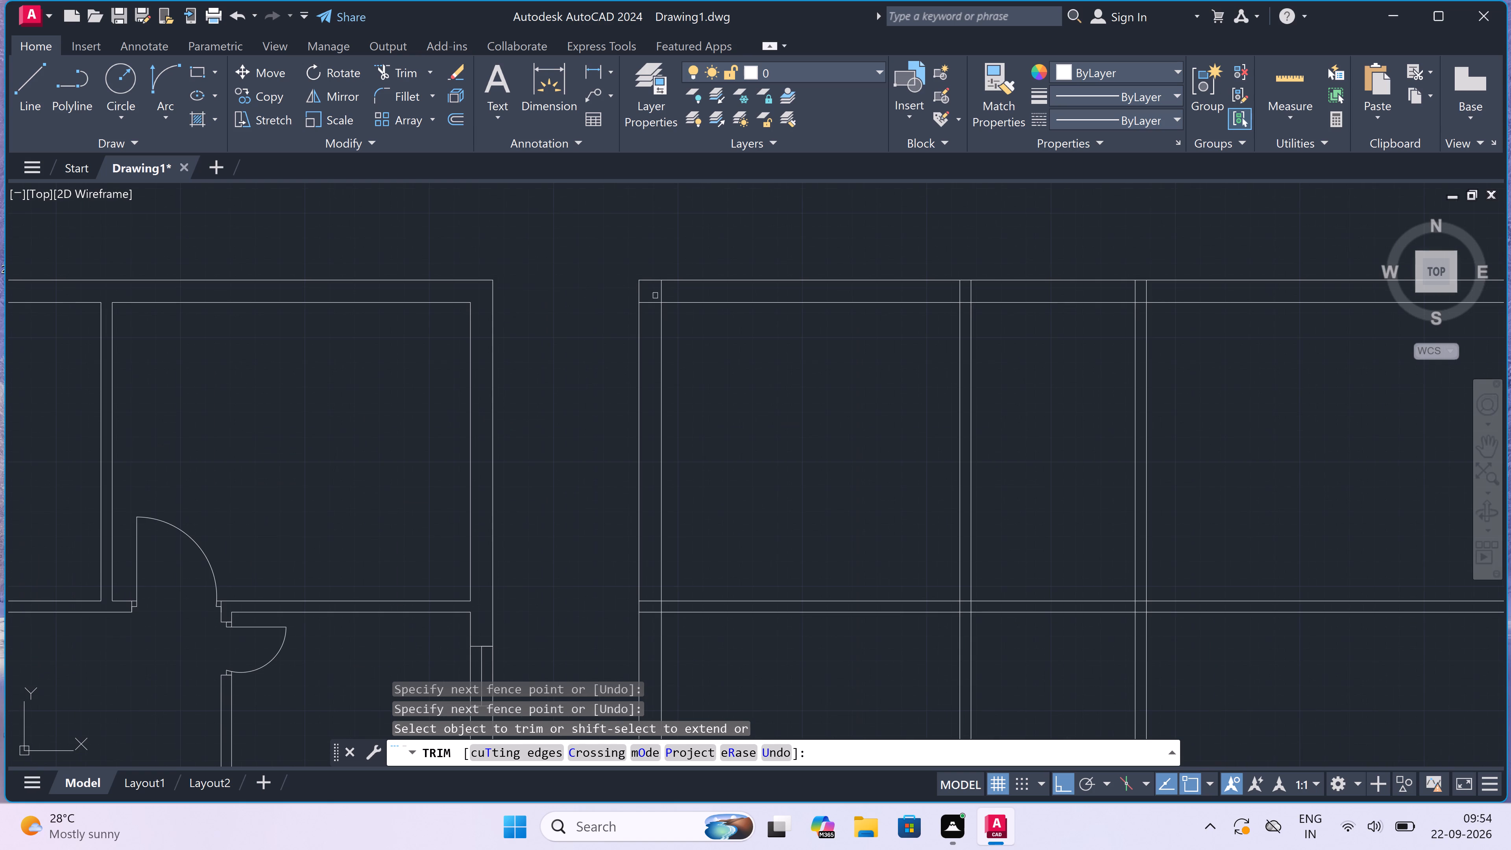
scroll(653, 296, "up", 3)
left_click_drag(653, 296, 652, 303)
left_click(631, 377)
left_click_drag(648, 291, 668, 291)
scroll(825, 275, "down", 6)
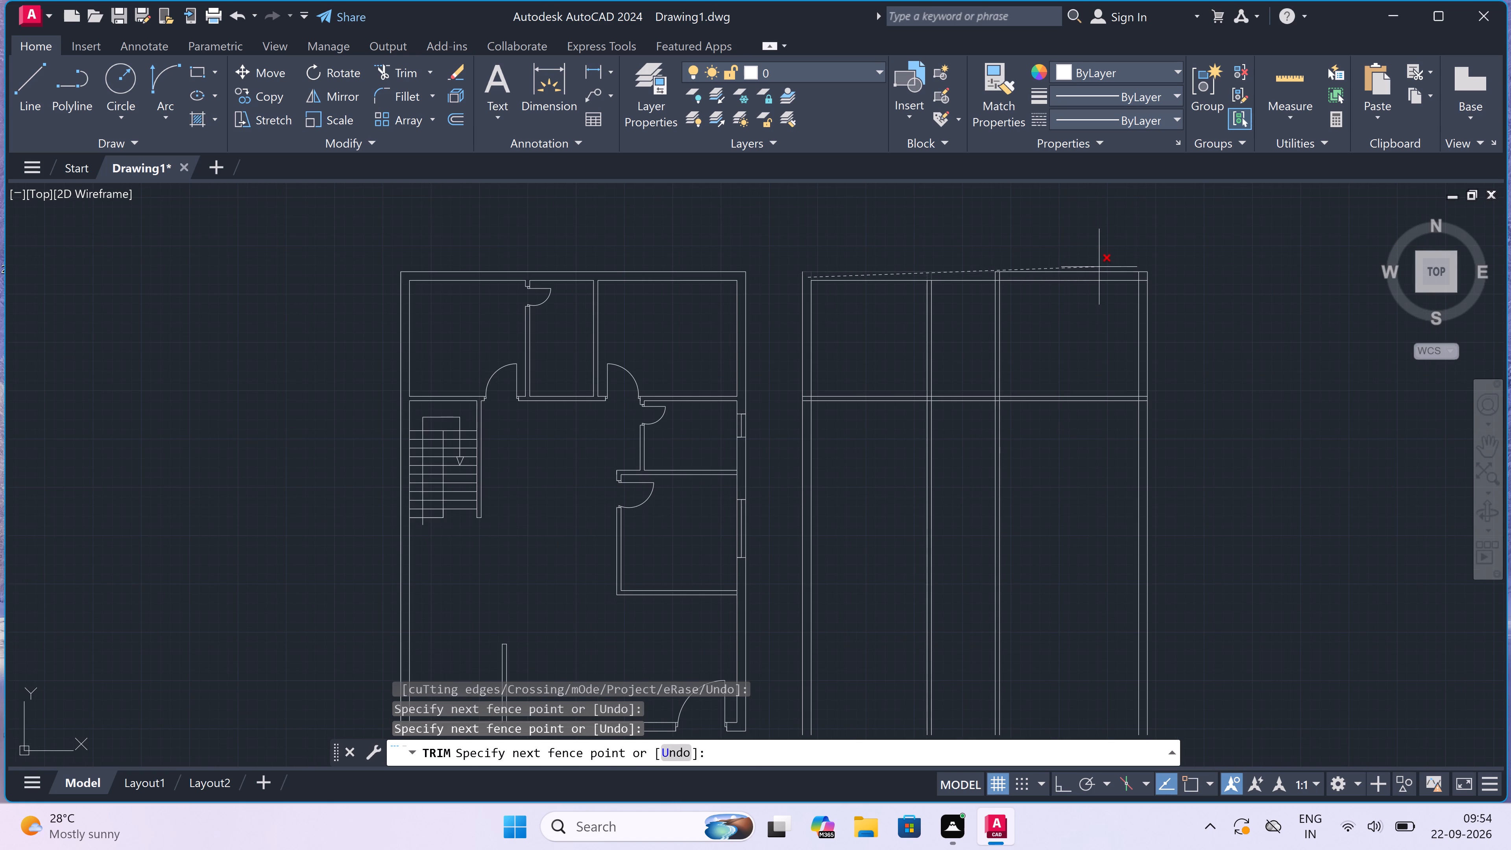
scroll(1101, 272, "up", 3)
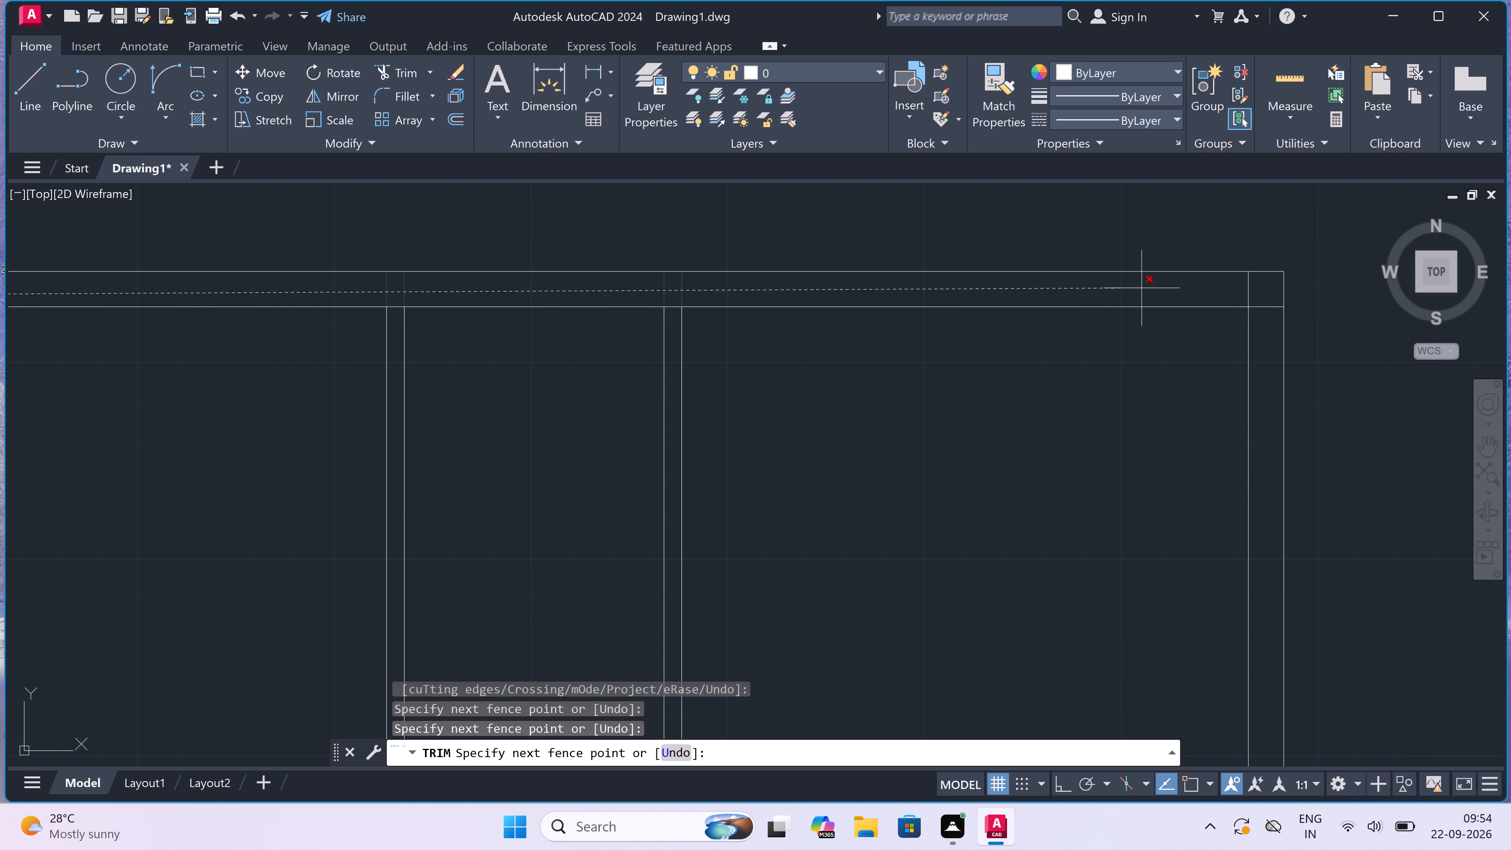
scroll(1227, 288, "up", 2)
left_click(1301, 295)
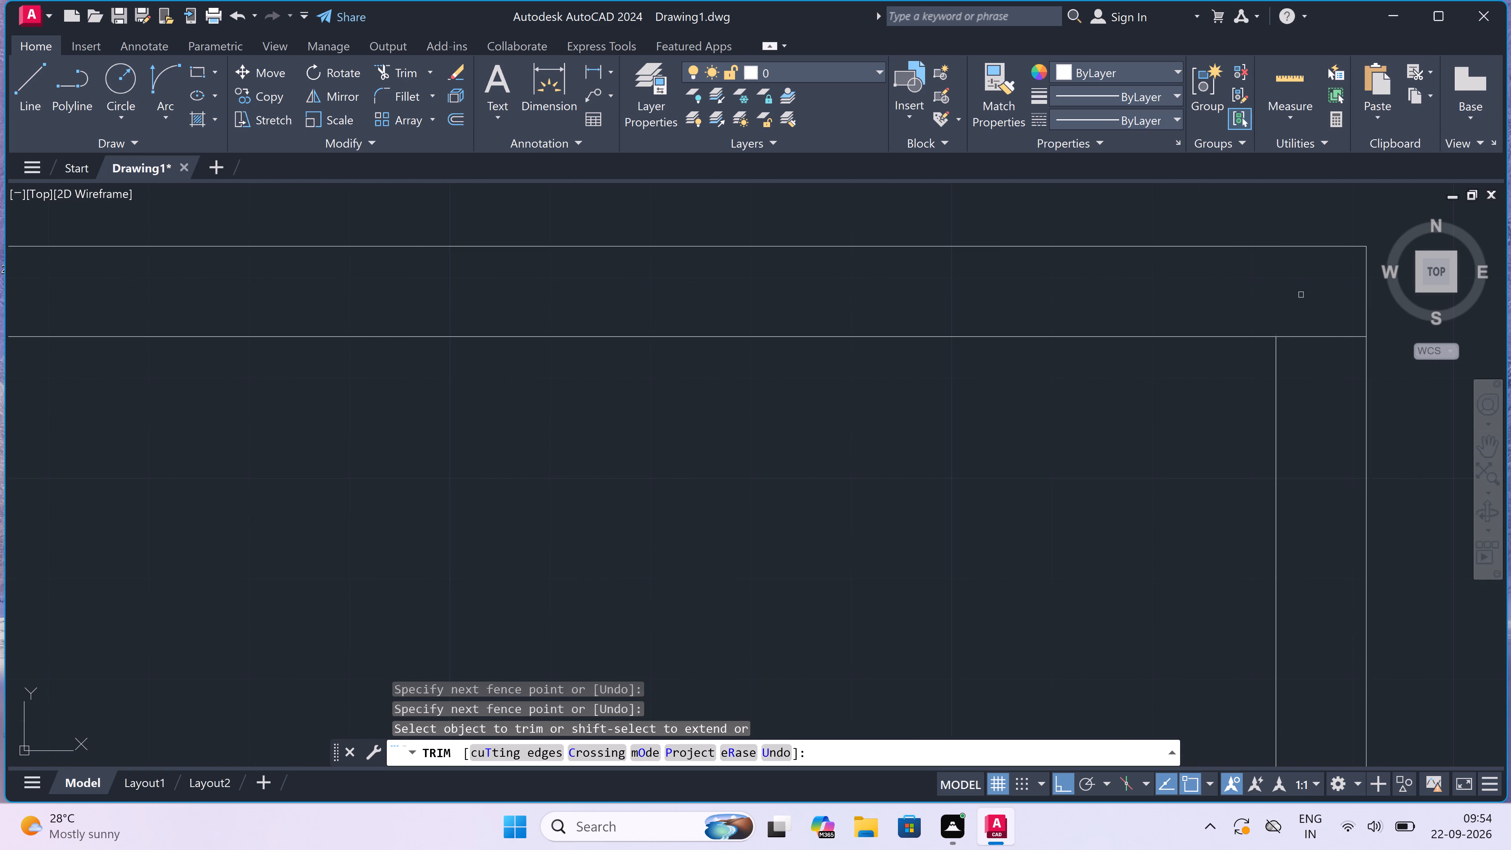
left_click(1312, 304)
left_click(1323, 349)
Trim the top wall's inner line between the faces of both partitions in the second plan.
scroll(954, 272, "down", 5)
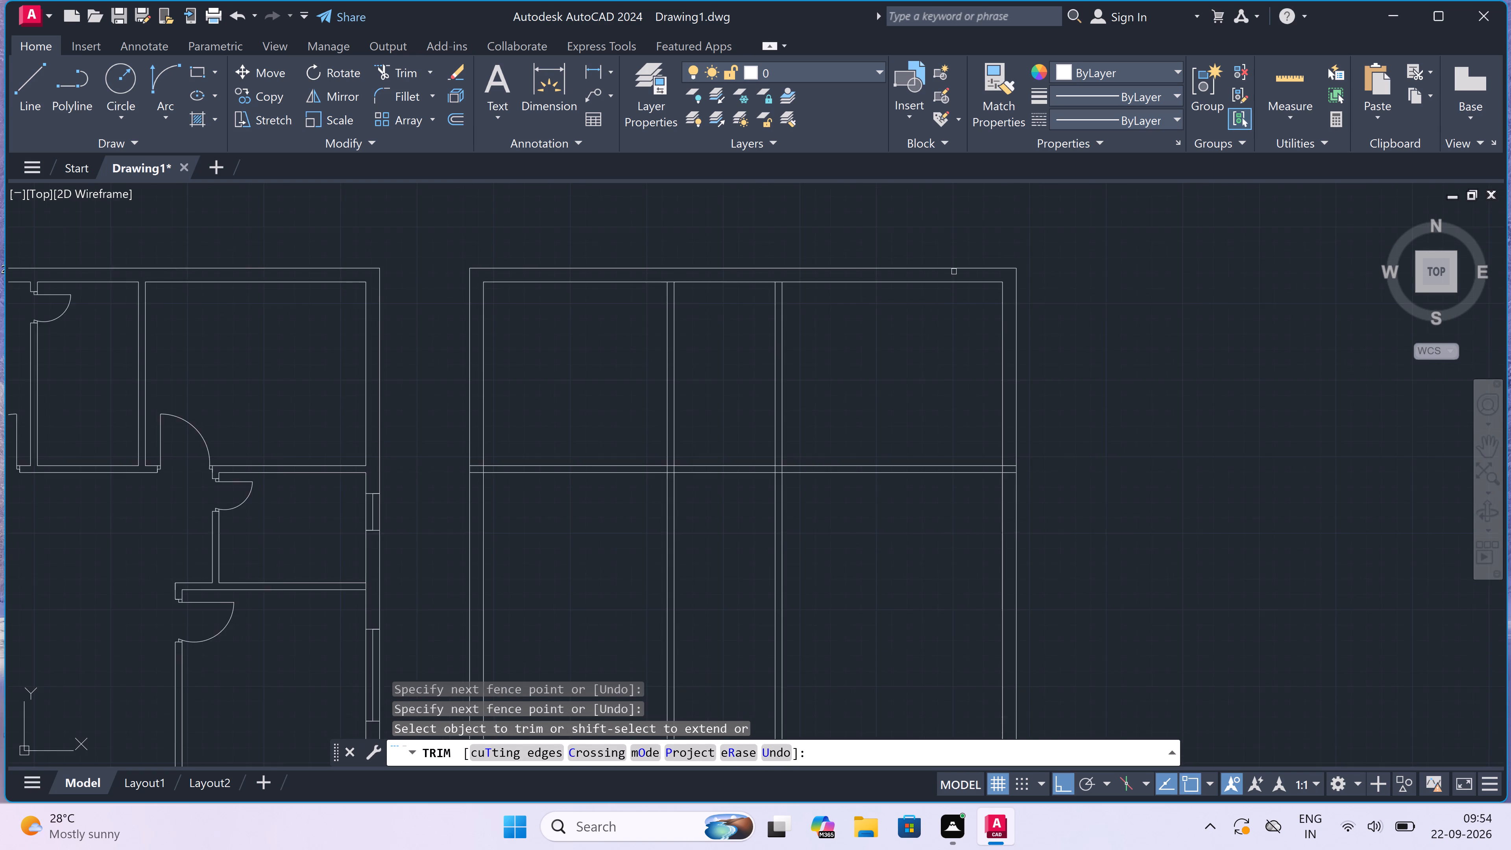
scroll(774, 274, "up", 3)
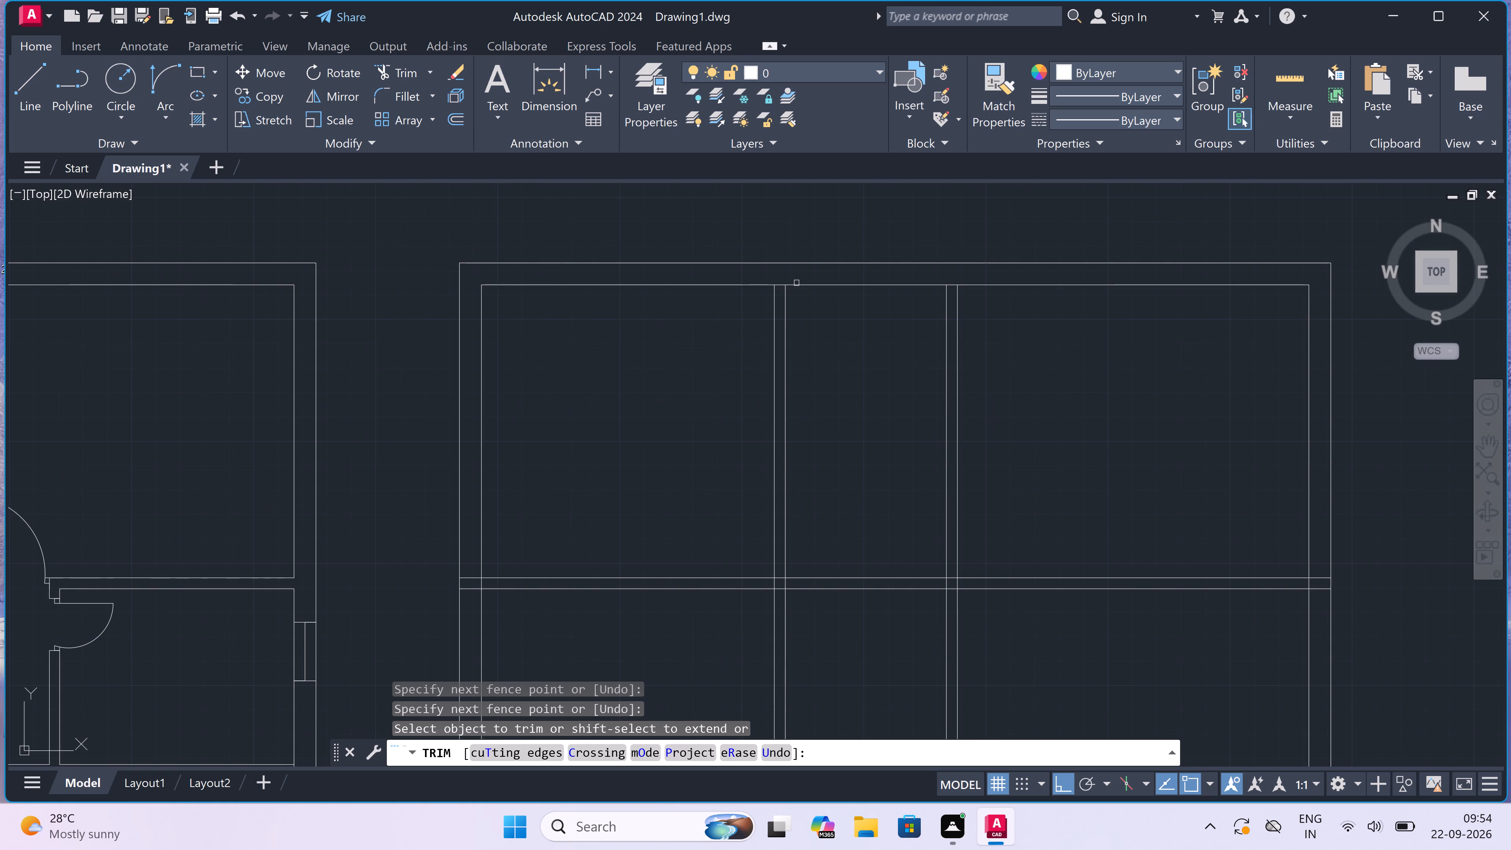
scroll(798, 283, "up", 2)
left_click(724, 277)
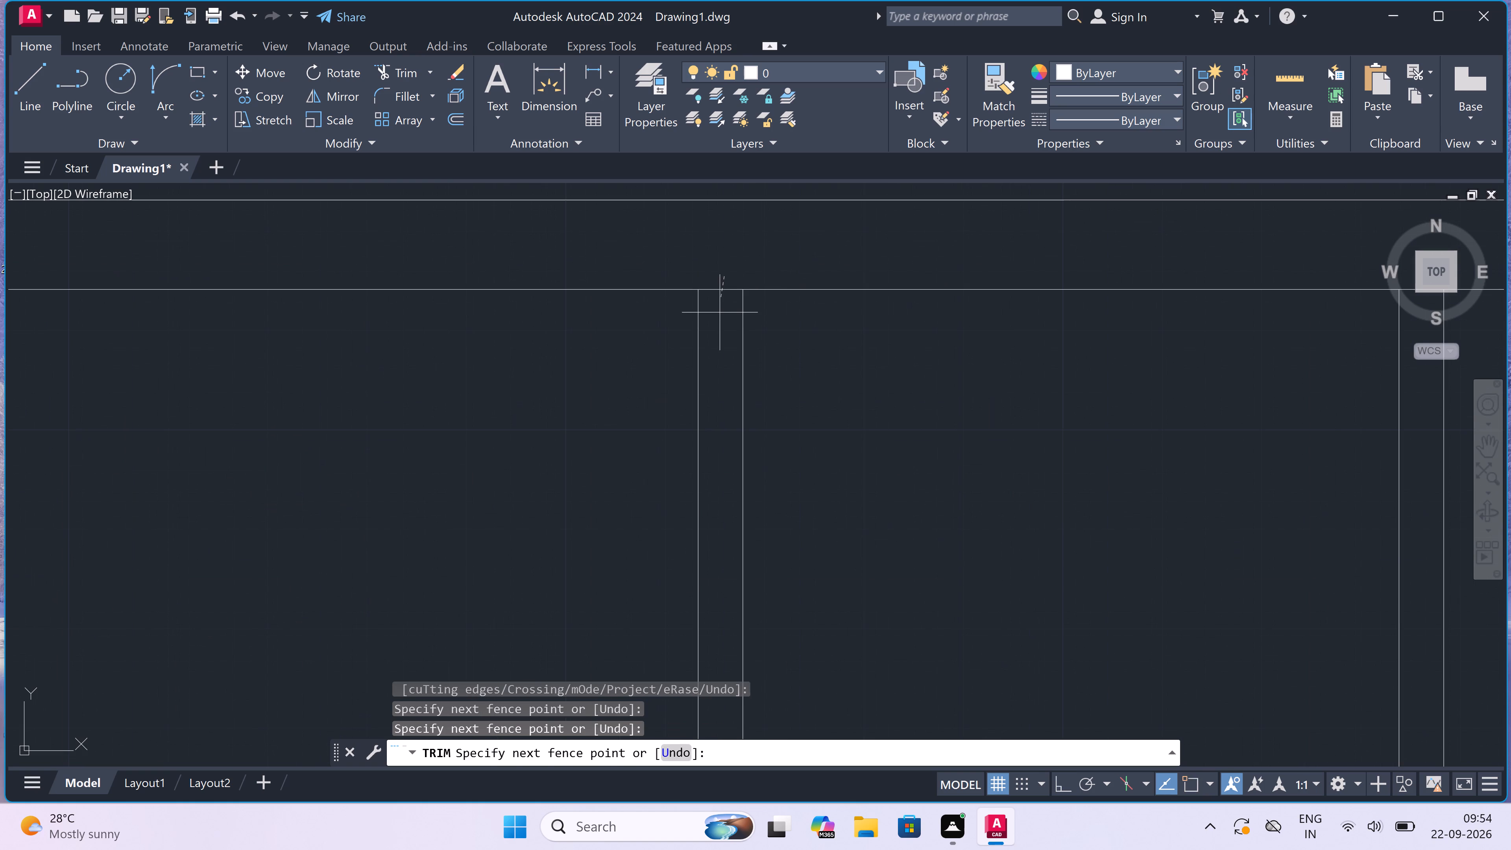
left_click(720, 312)
scroll(720, 312, "down", 3)
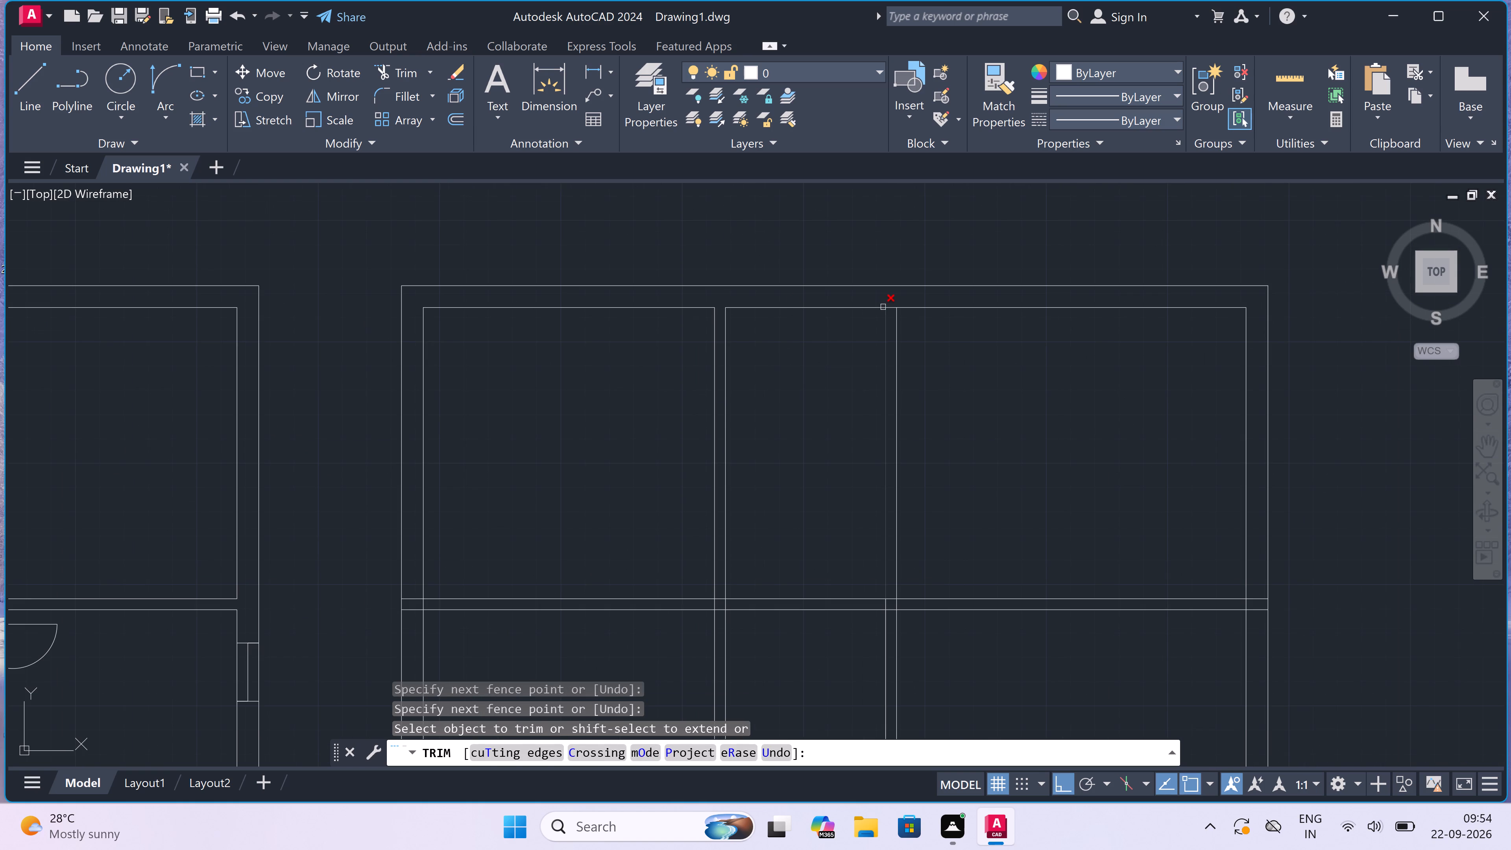
scroll(886, 306, "up", 2)
left_click(888, 308)
Trim the first partition's junction with the horizontal interior wall open and remove the partition lines below that wall.
scroll(888, 308, "down", 4)
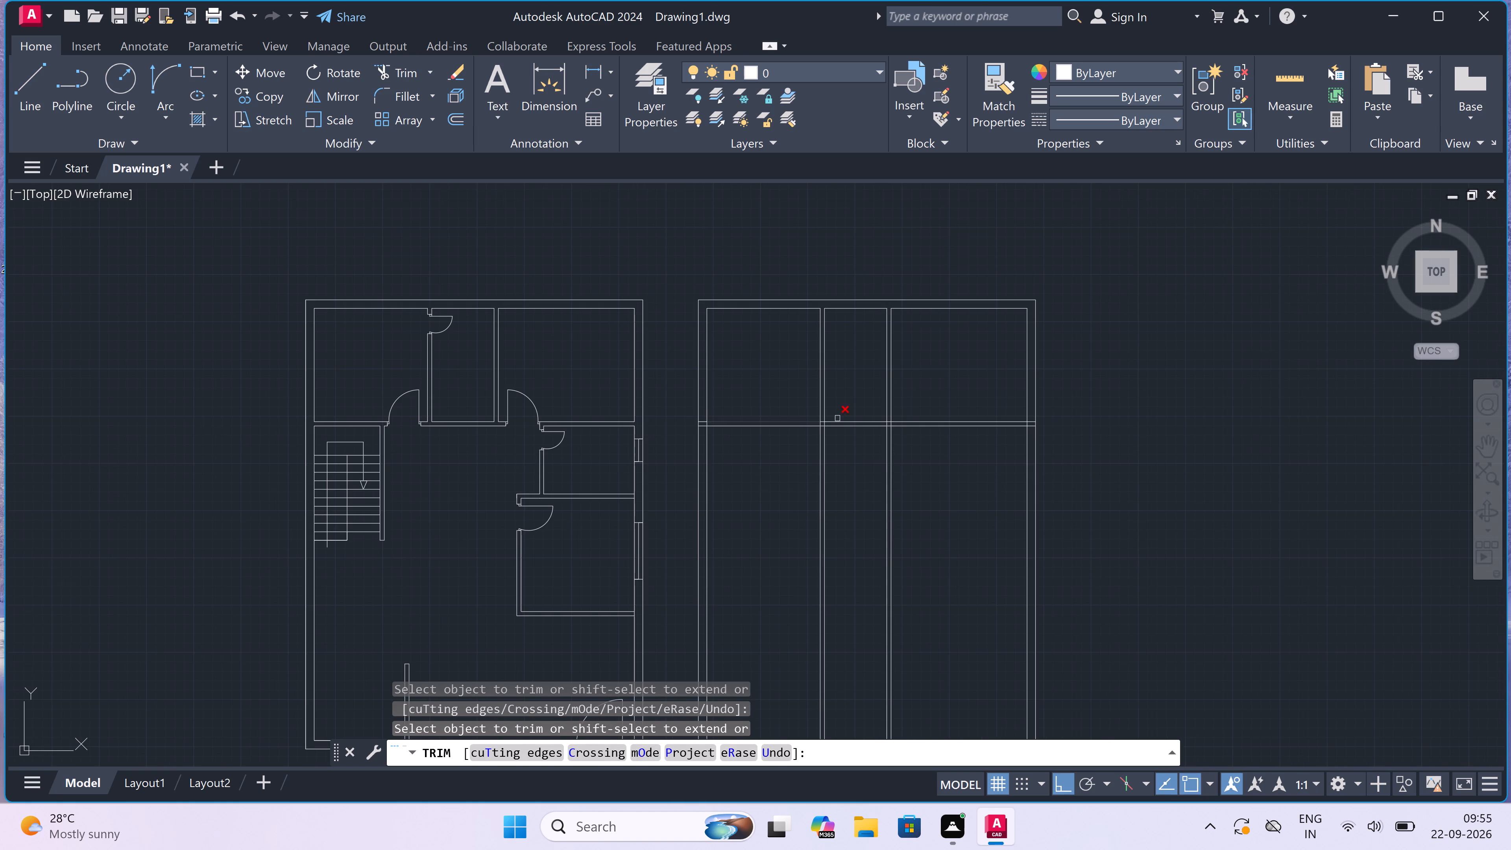
scroll(824, 416, "up", 3)
scroll(802, 440, "up", 3)
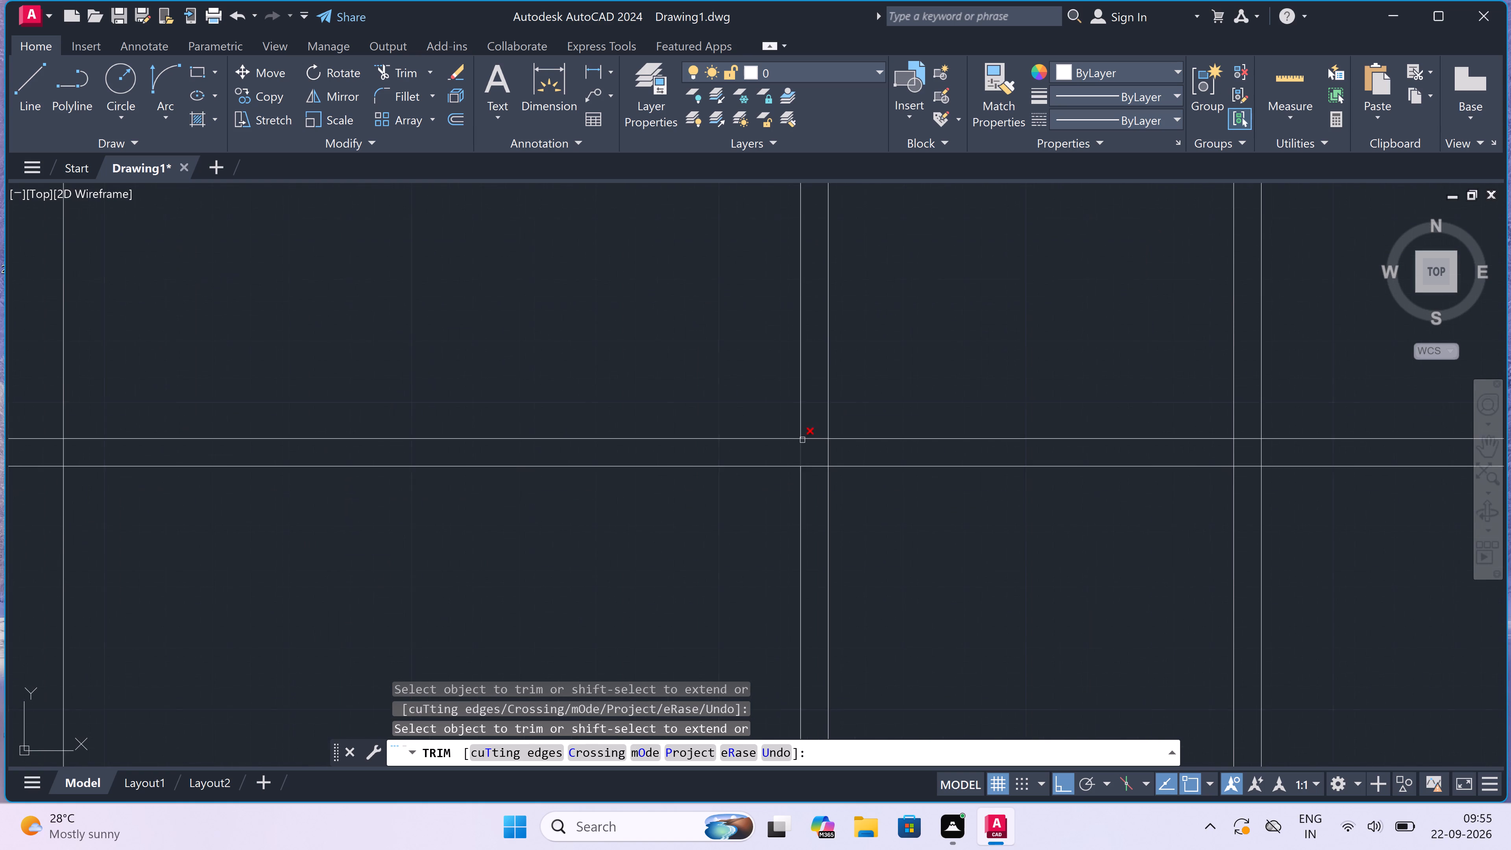
left_click(761, 450)
left_click(954, 451)
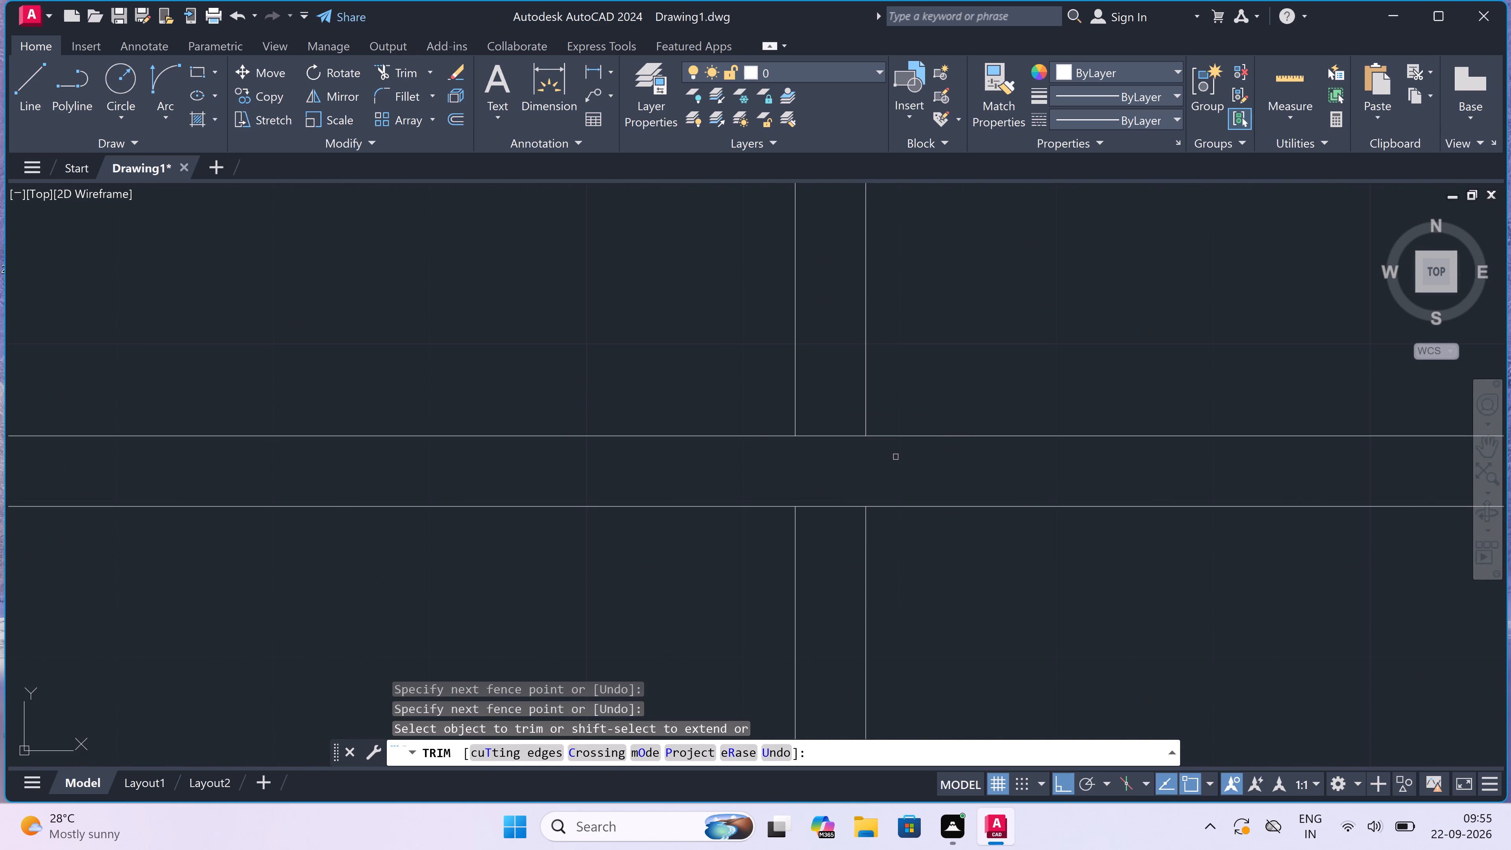
left_click(845, 453)
left_click(839, 397)
scroll(839, 397, "down", 4)
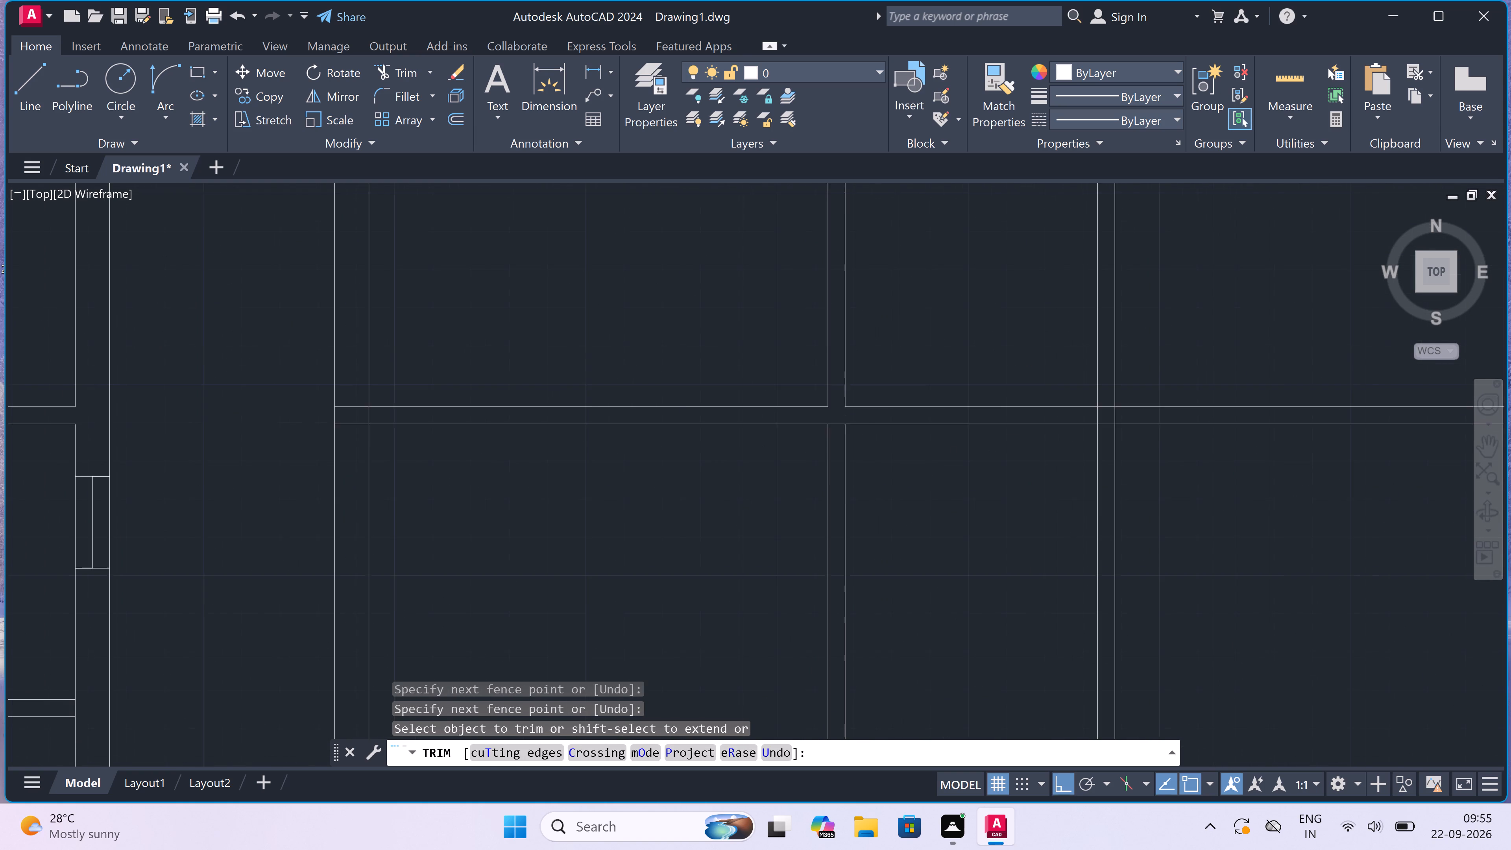
left_click(868, 500)
left_click(790, 510)
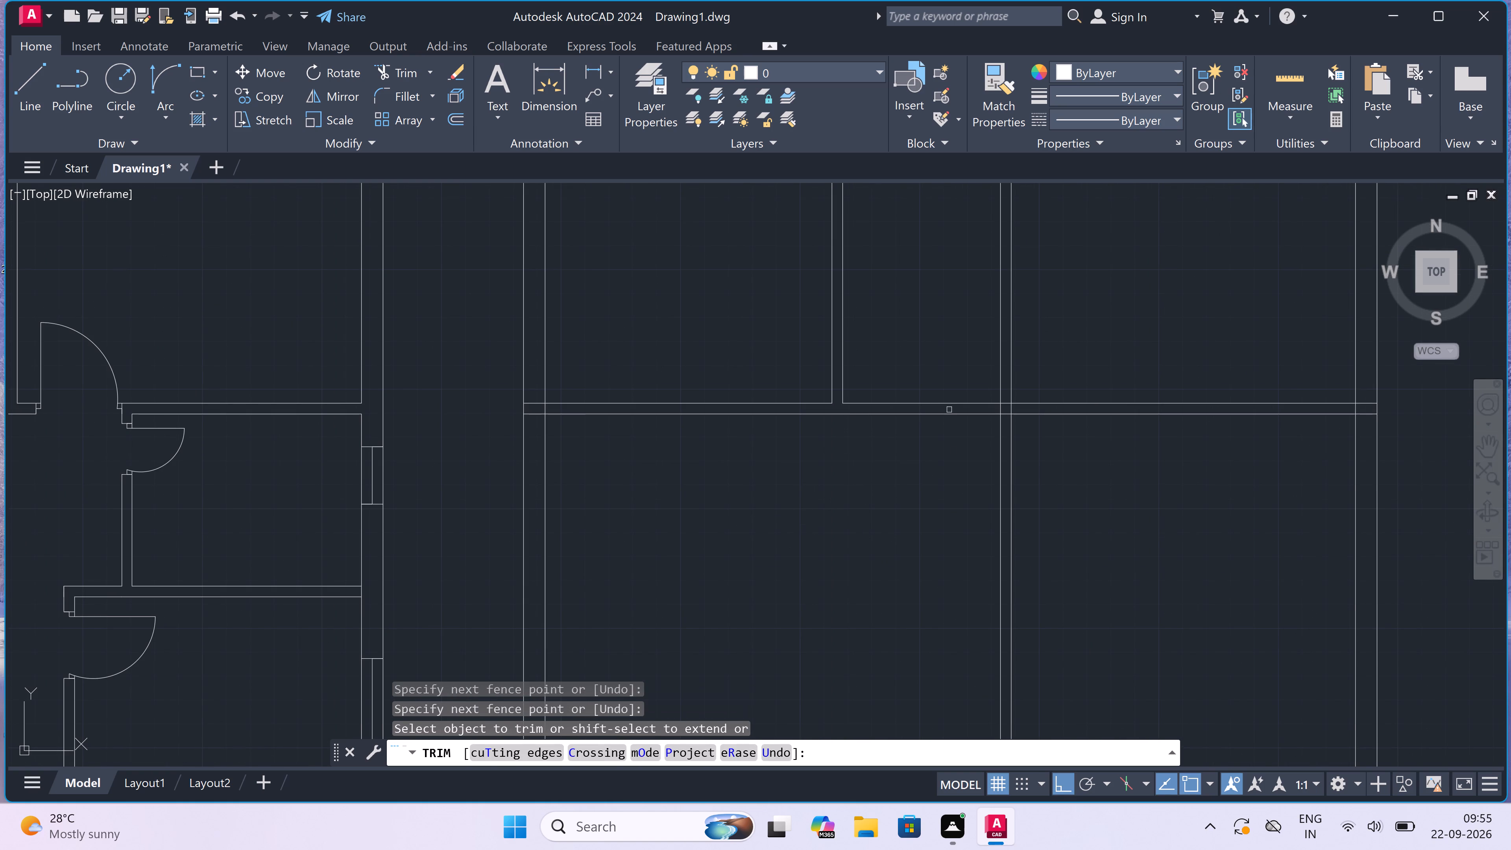
Trim the second partition's junction with the horizontal interior wall open and remove the partition lines below that wall.
scroll(991, 398, "up", 2)
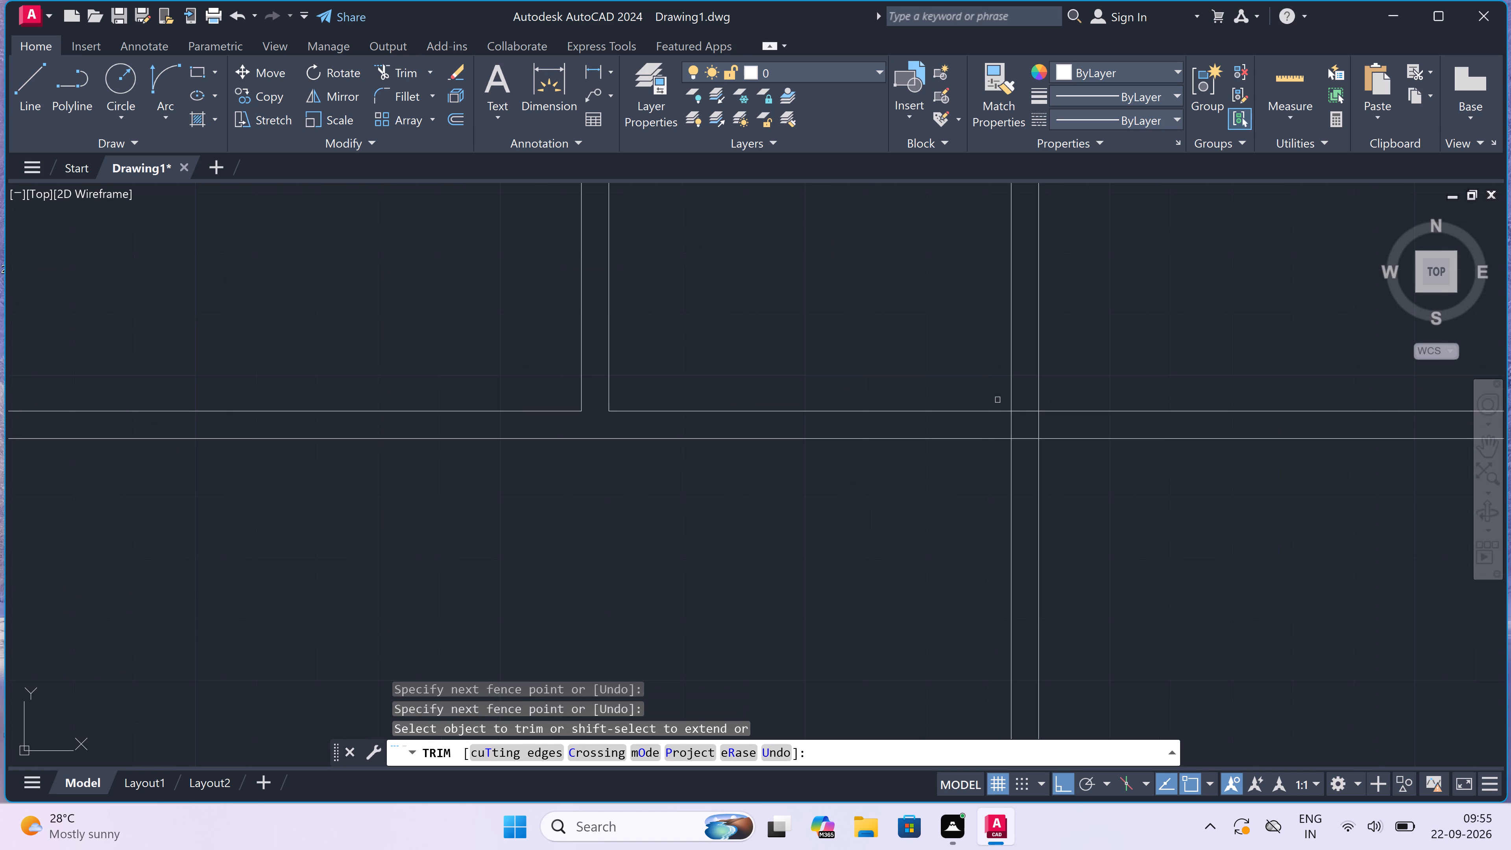
scroll(1031, 413, "up", 2)
left_click(998, 399)
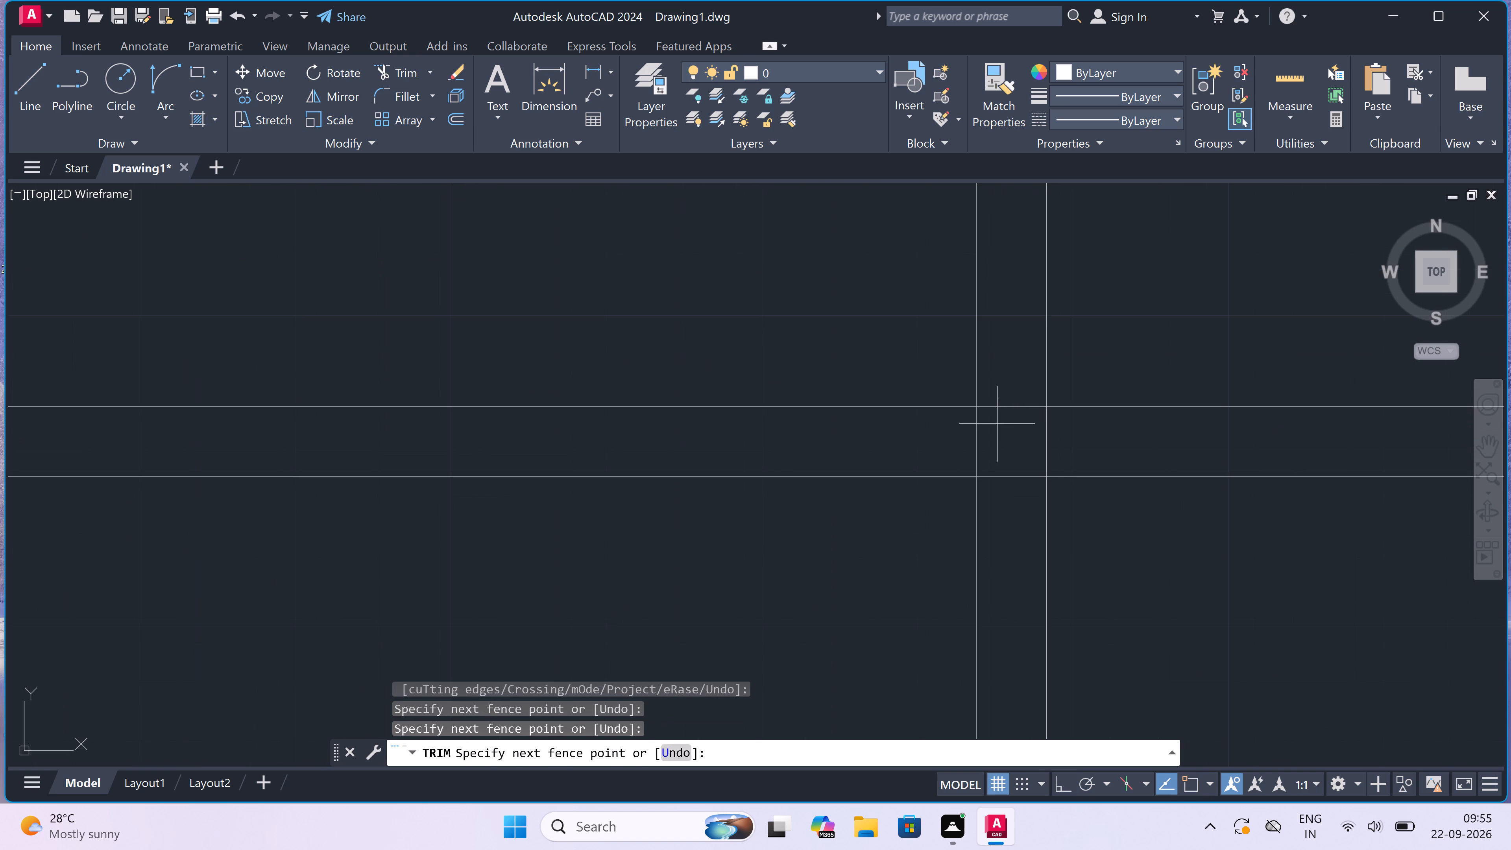
left_click(965, 435)
left_click_drag(966, 435, 988, 435)
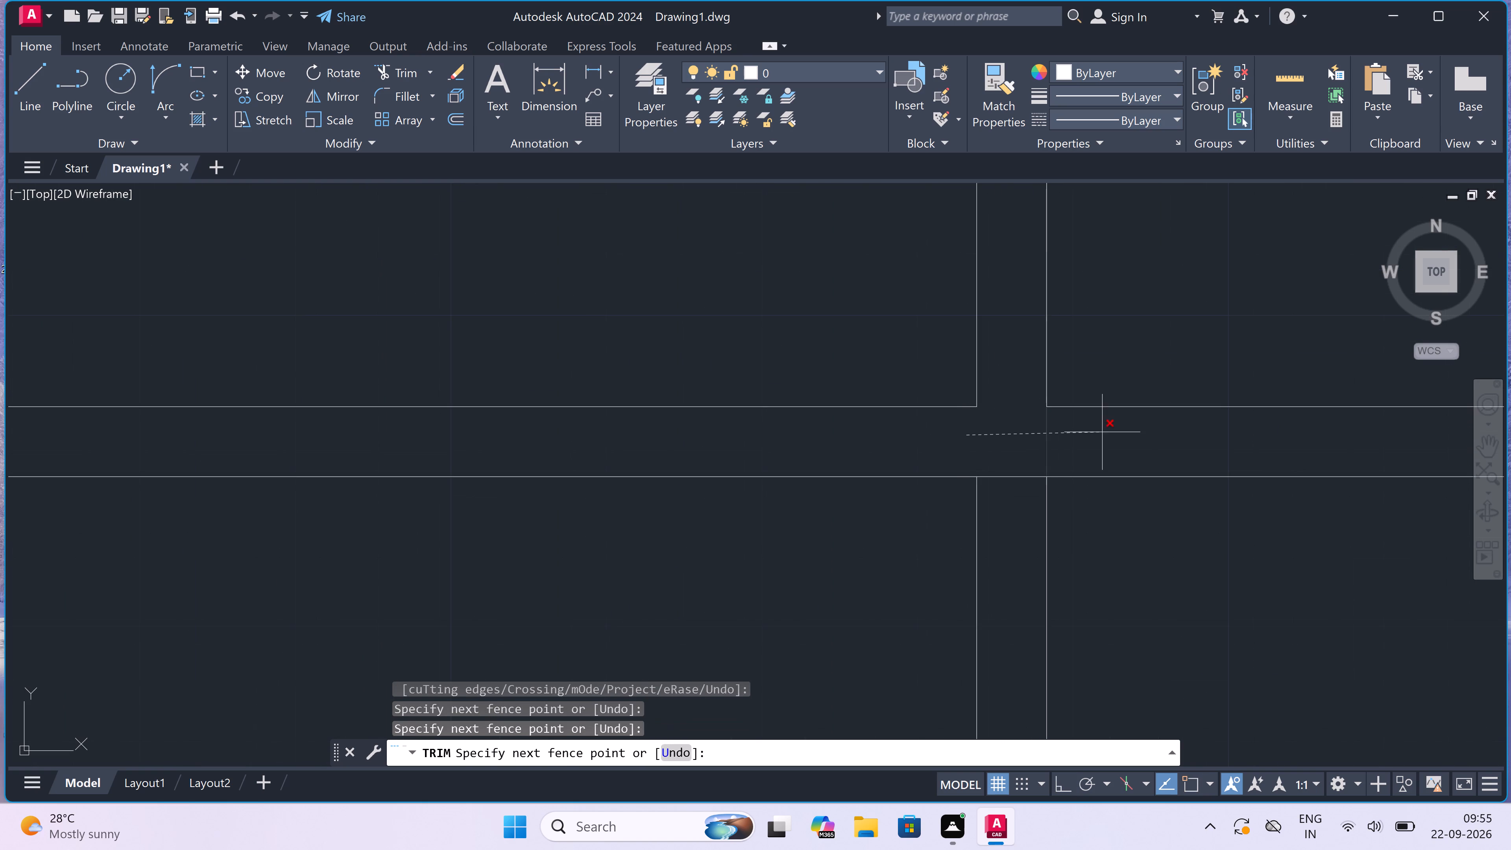
left_click(1102, 432)
scroll(1027, 395, "down", 3)
left_click_drag(1071, 457, 1062, 464)
left_click(958, 493)
Trim the overlapping lines where the horizontal interior wall meets the second plan's right outer wall.
scroll(864, 472, "down", 3)
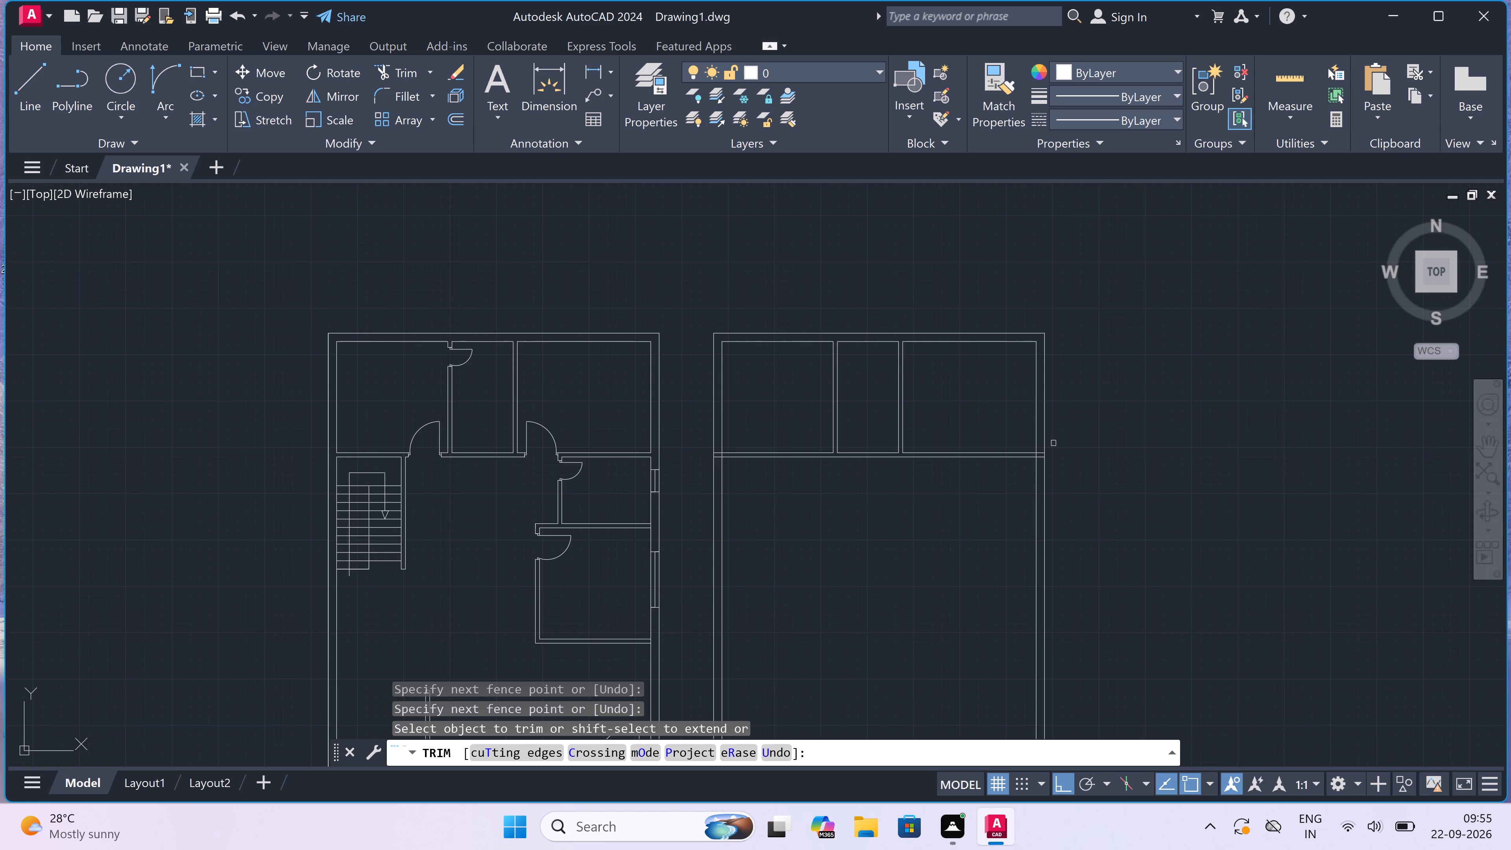
scroll(1029, 469, "up", 3)
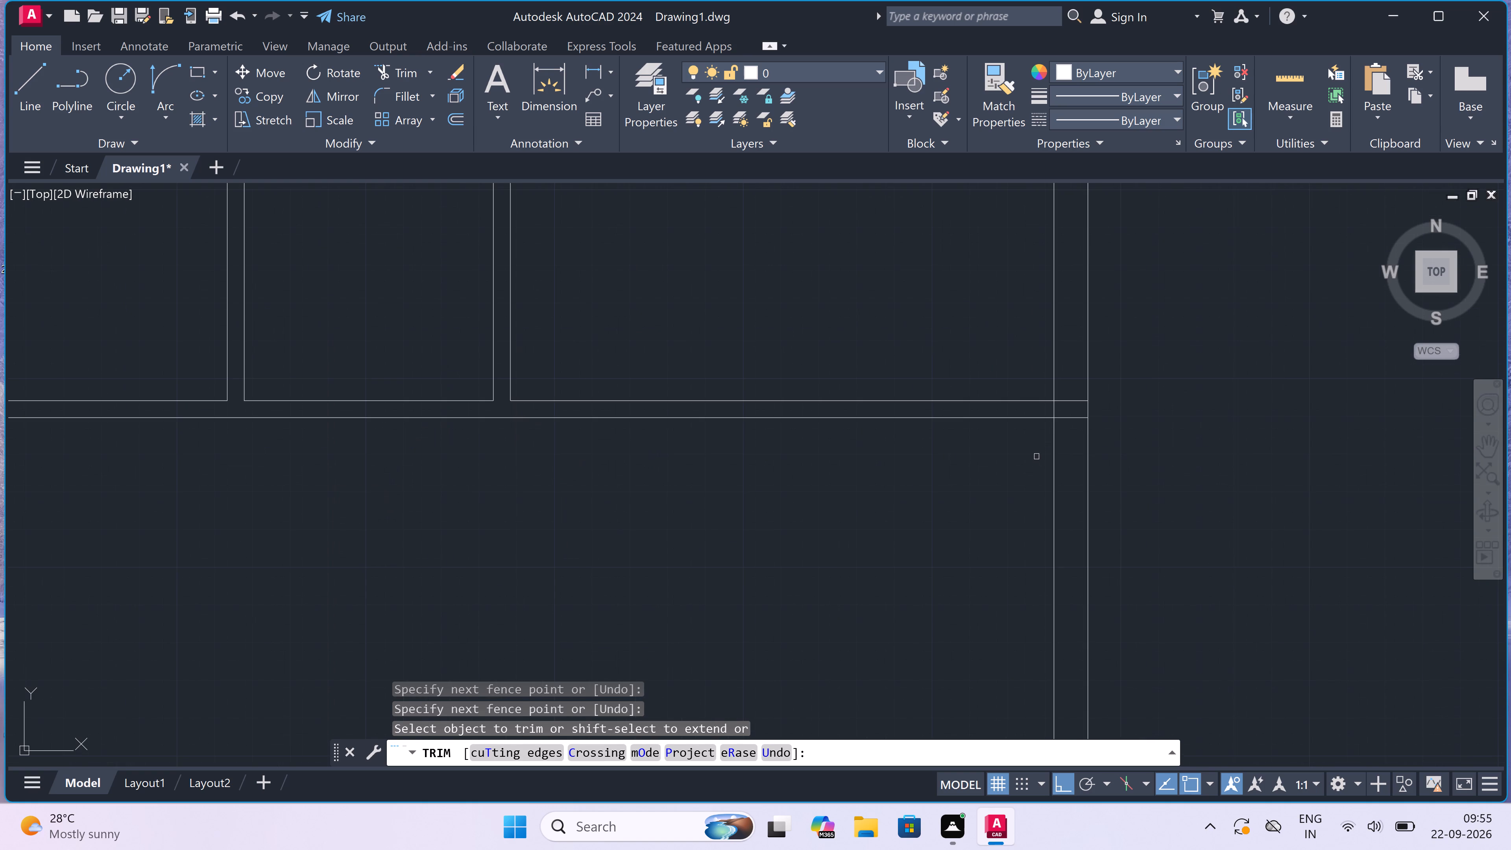
scroll(1056, 403, "up", 2)
left_click(1059, 391)
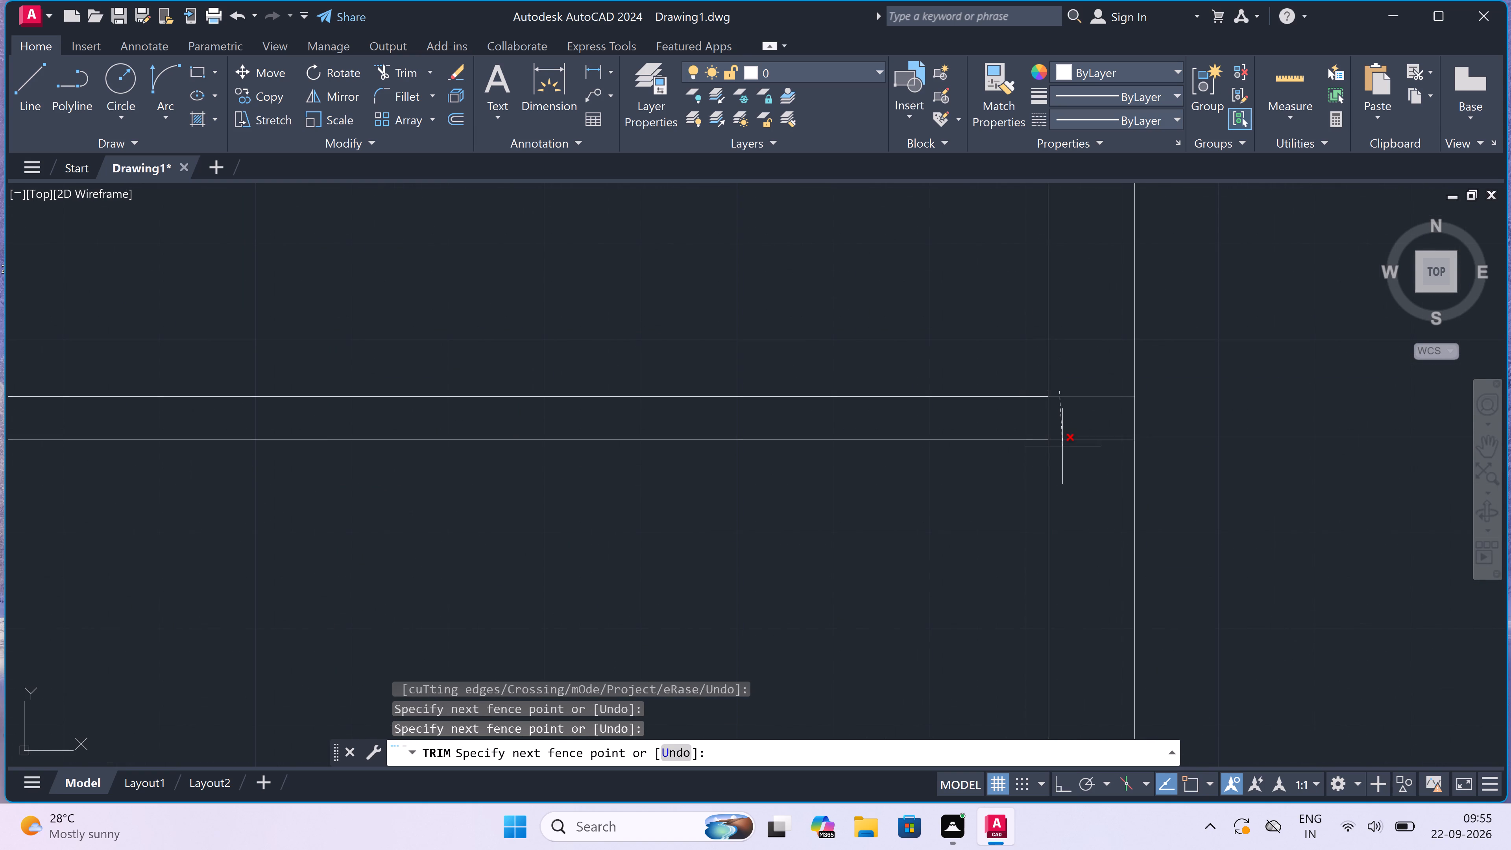
left_click(1062, 460)
left_click(1058, 423)
left_click(1035, 421)
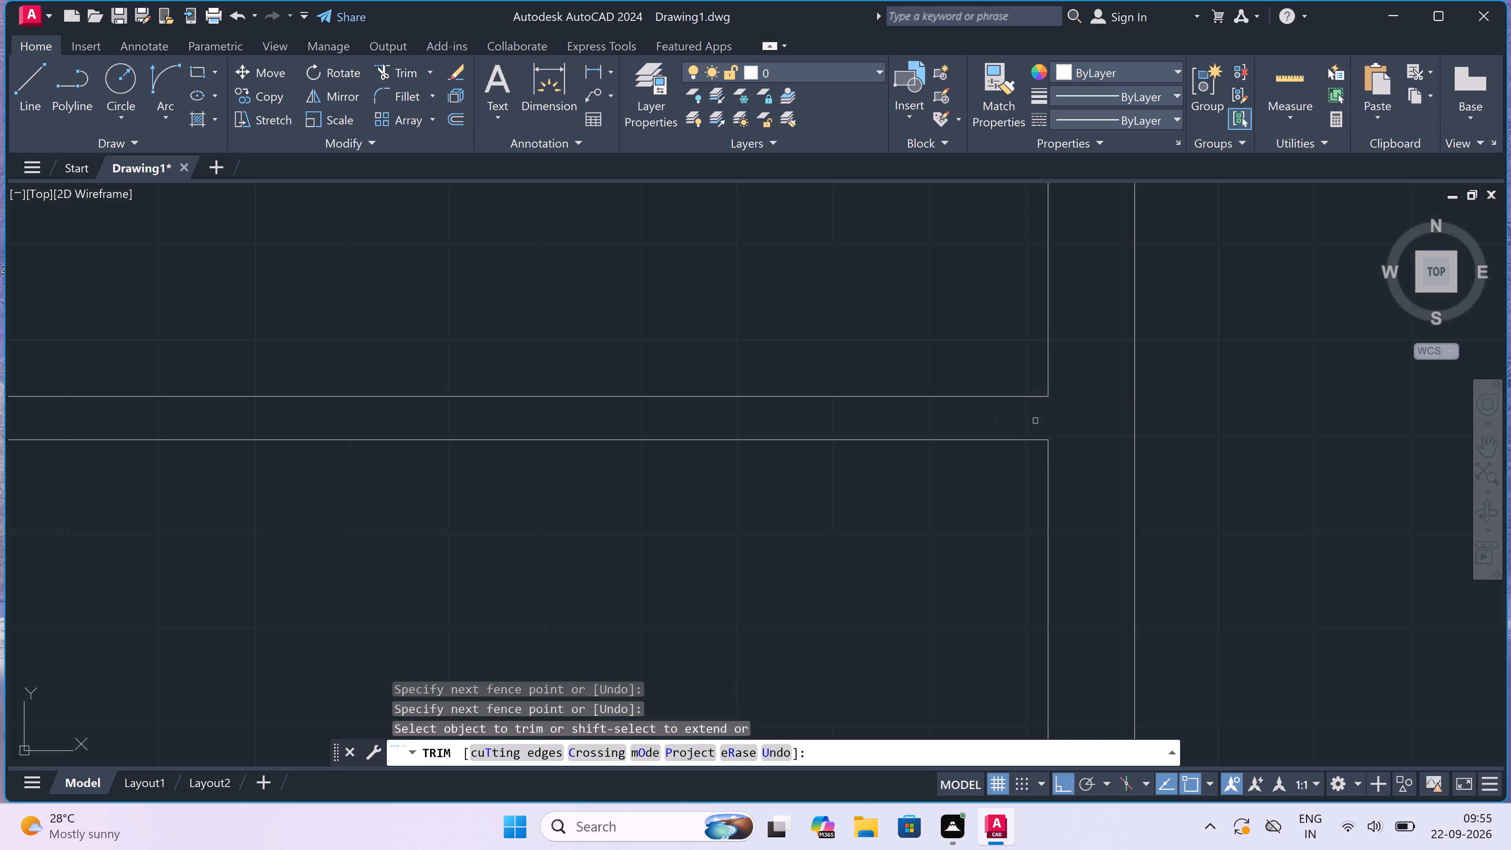
Trim the overlapping lines where the horizontal interior wall meets the second plan's left outer wall, and finish trimming.
scroll(1035, 421, "down", 5)
scroll(985, 415, "down", 3)
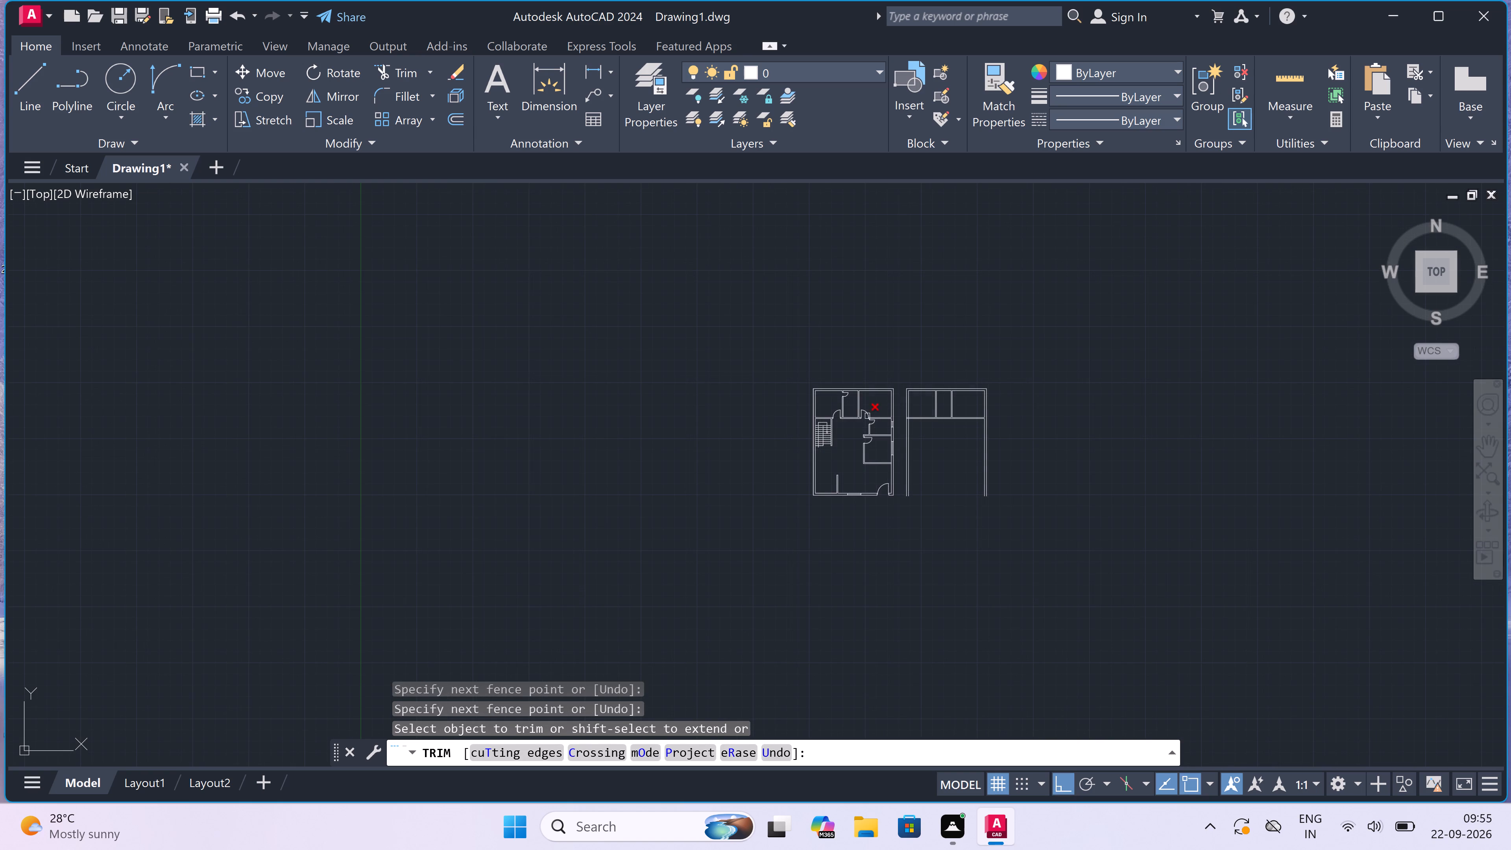
scroll(924, 430, "up", 3)
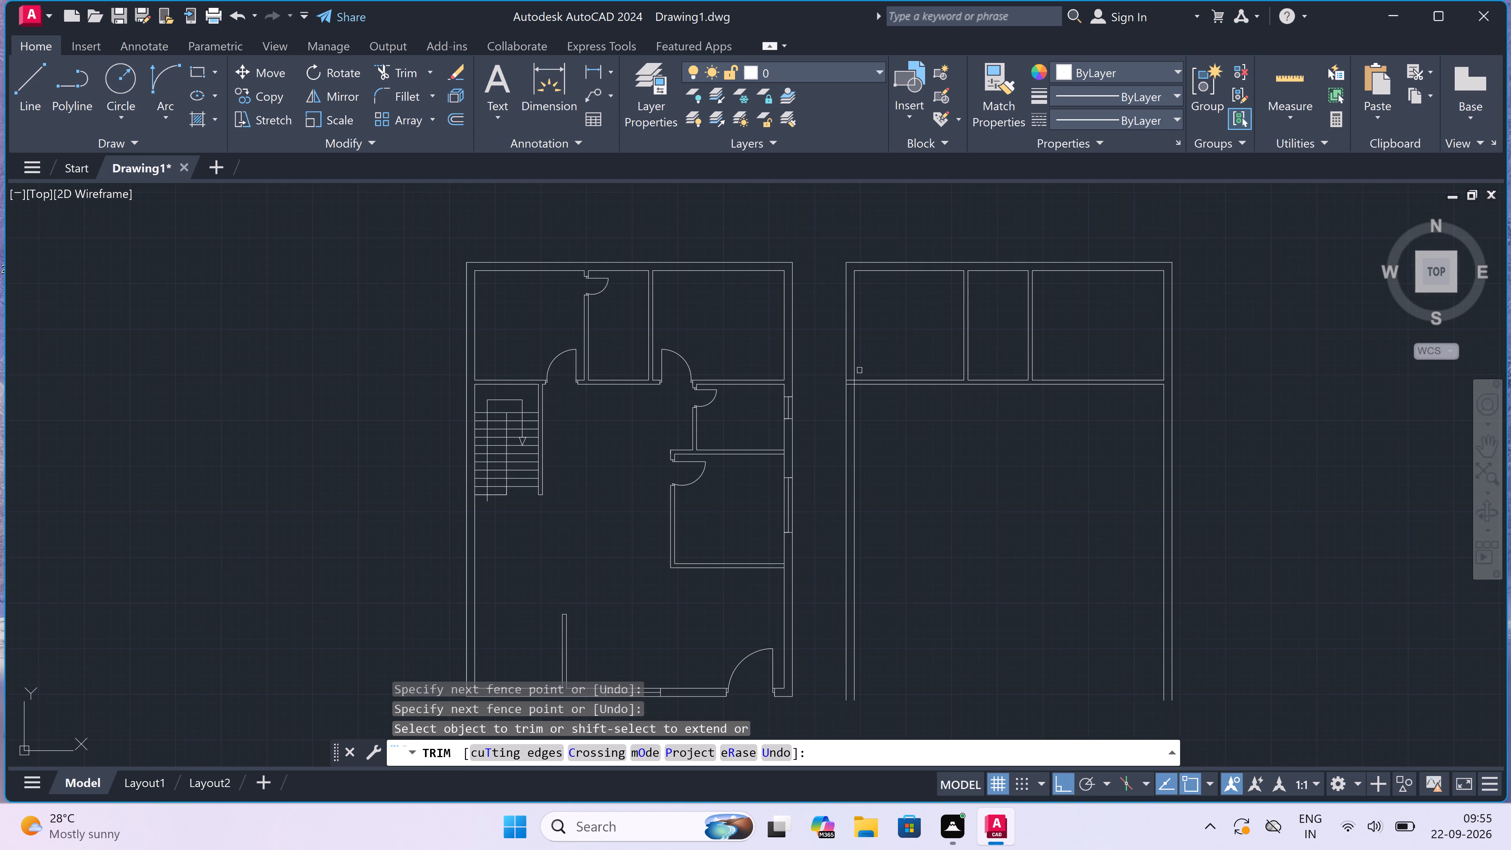
scroll(856, 368, "up", 2)
scroll(824, 397, "up", 2)
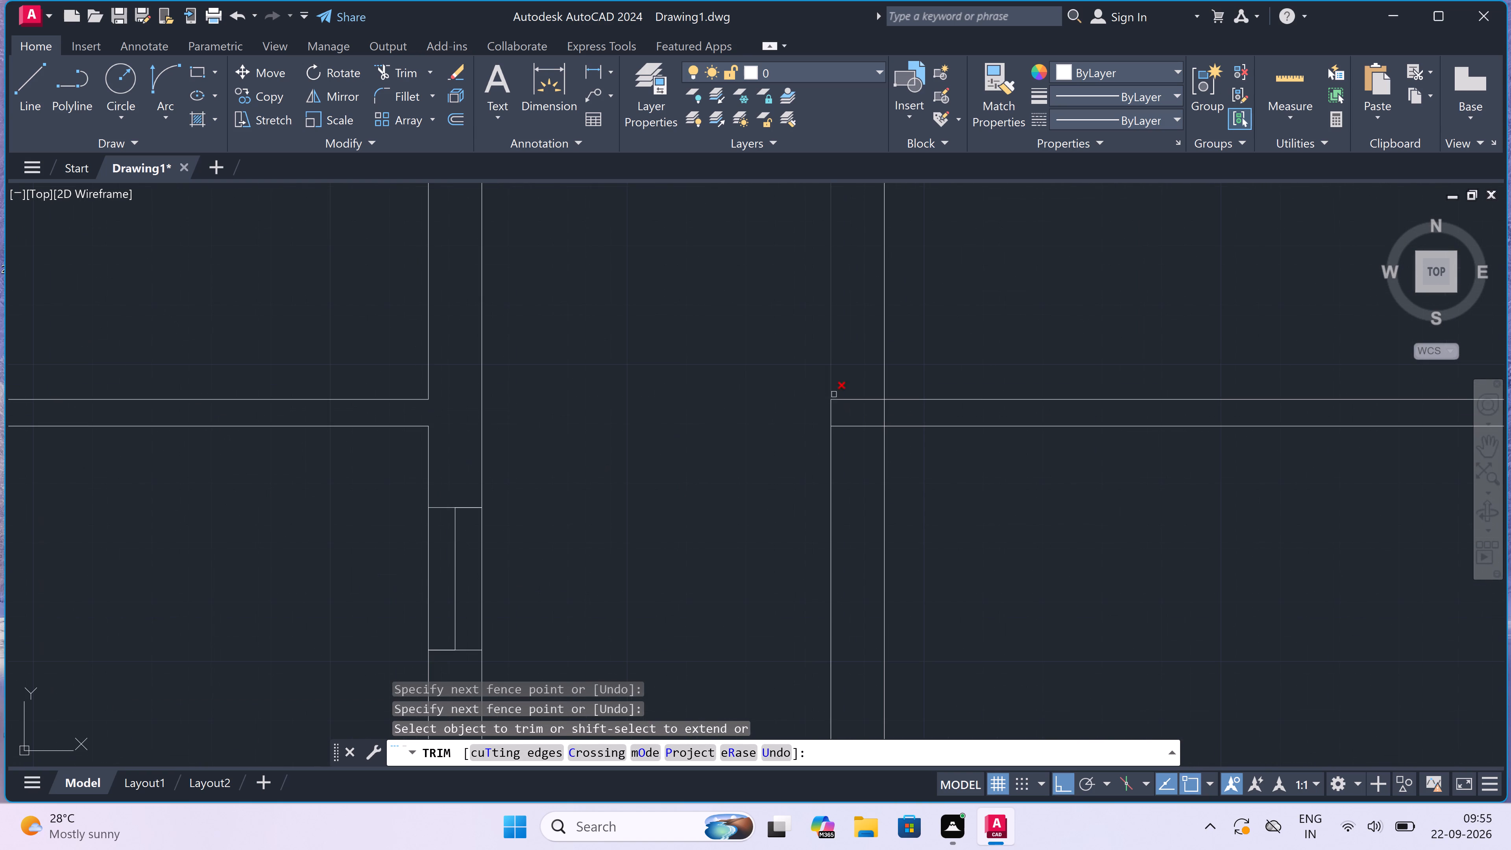
left_click(845, 388)
left_click(847, 432)
left_click_drag(864, 408, 868, 408)
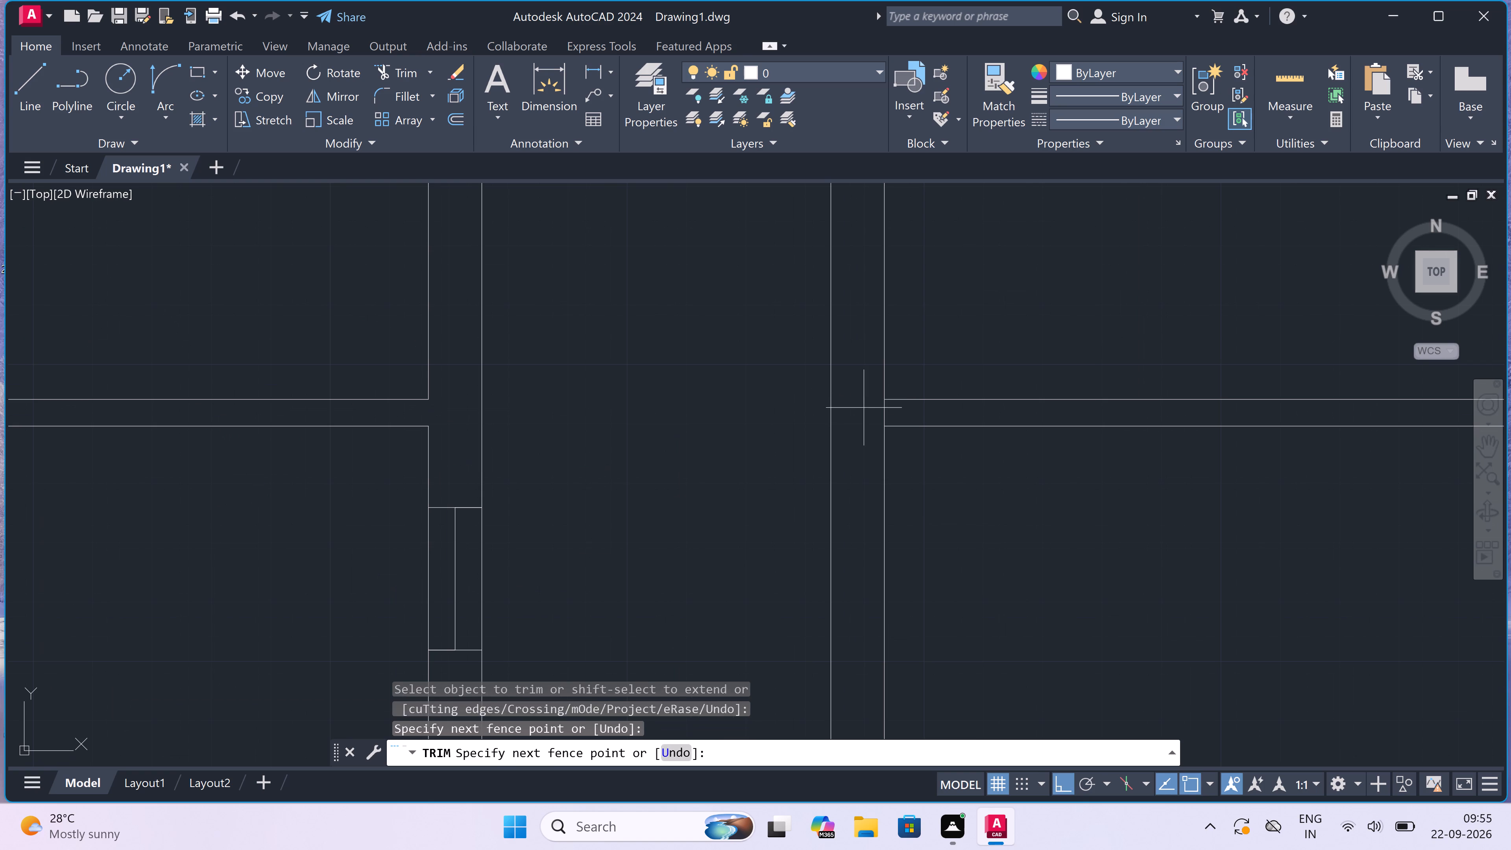
left_click(897, 409)
scroll(873, 391, "down", 6)
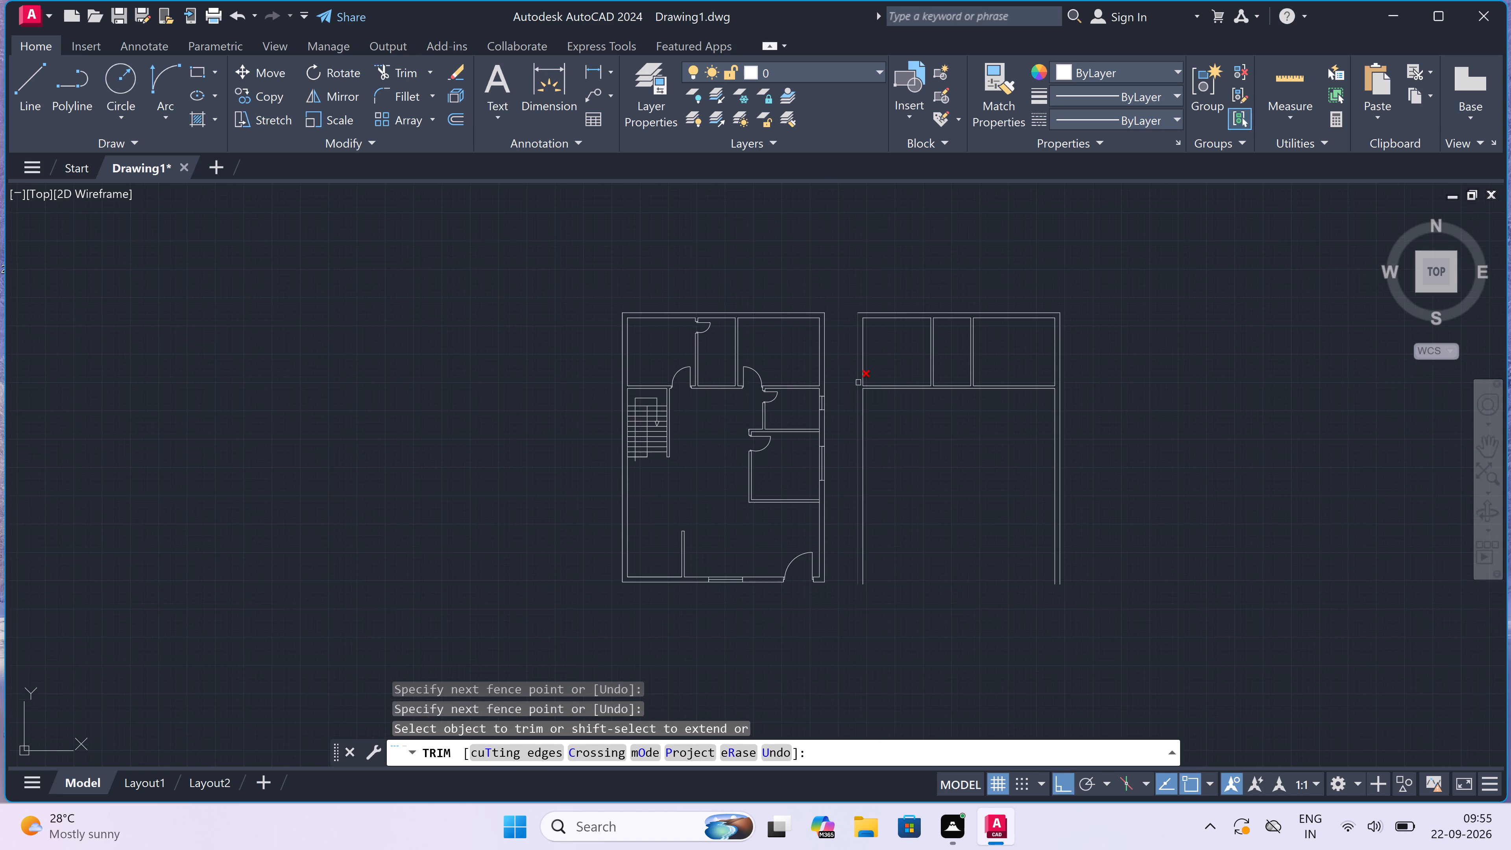
scroll(918, 414, "up", 2)
key("Escape")
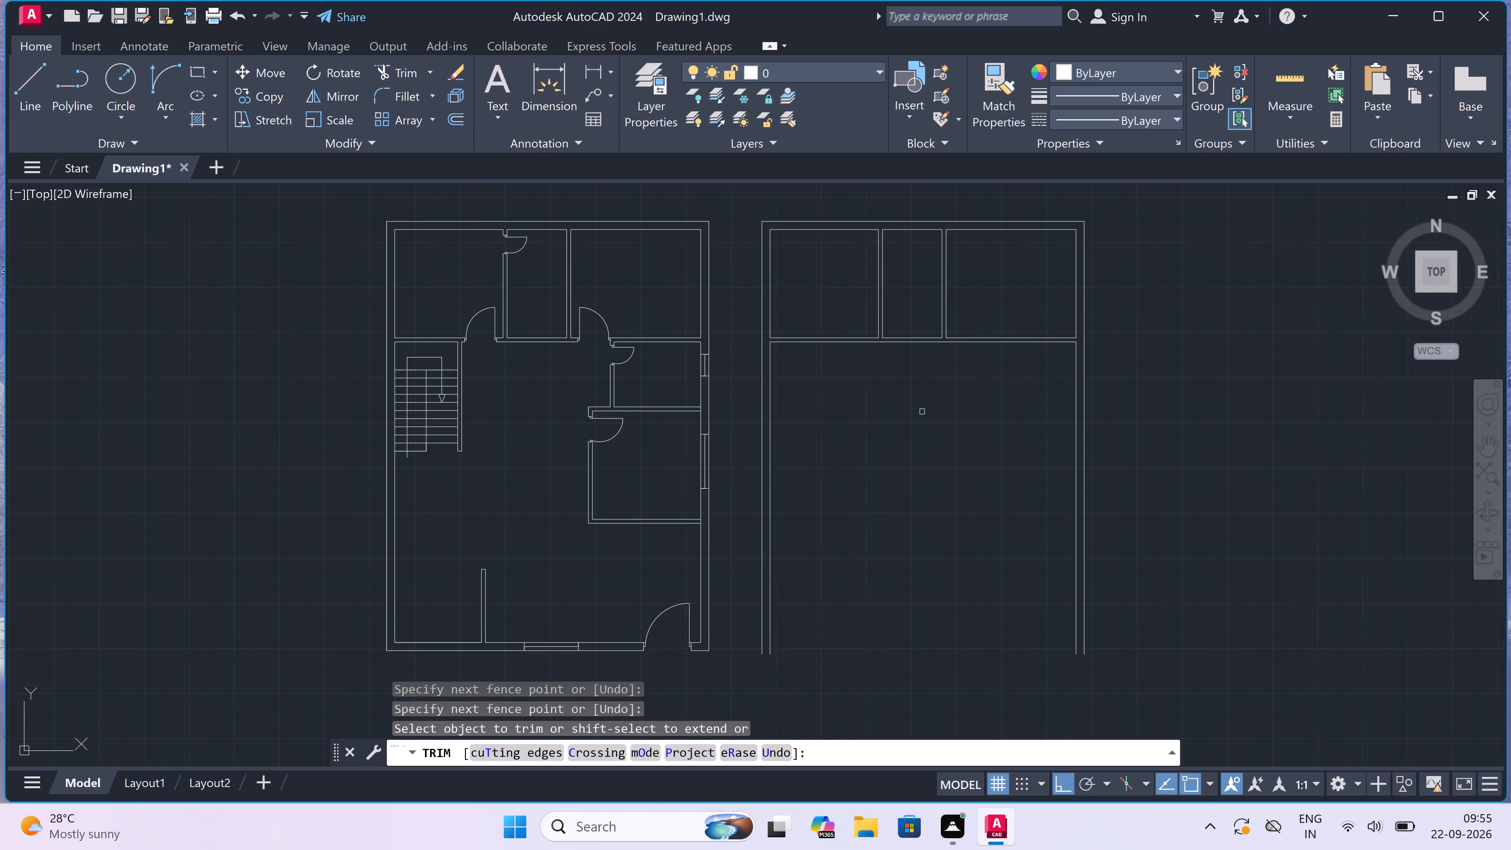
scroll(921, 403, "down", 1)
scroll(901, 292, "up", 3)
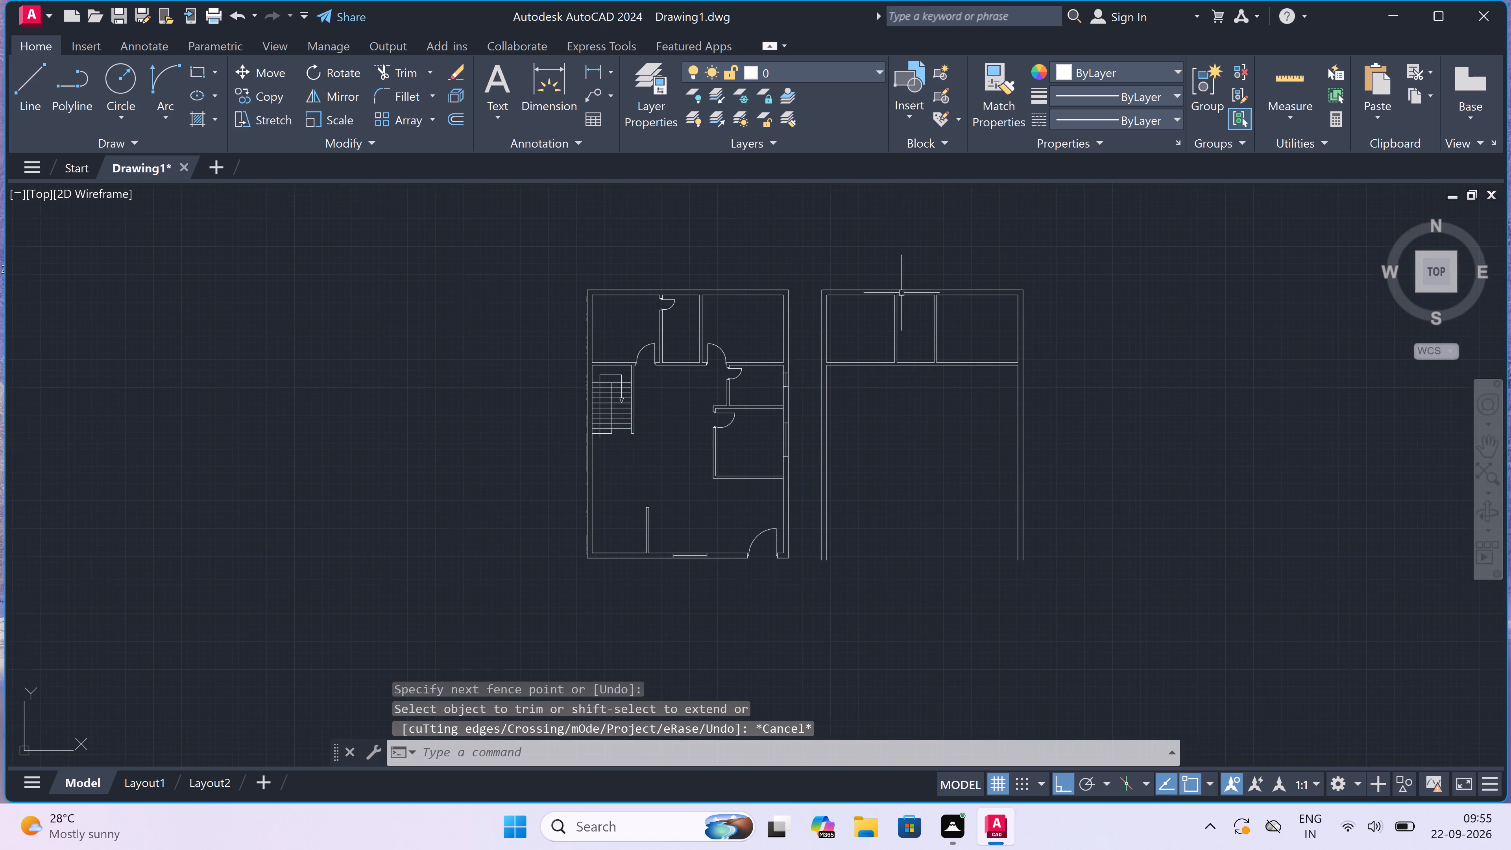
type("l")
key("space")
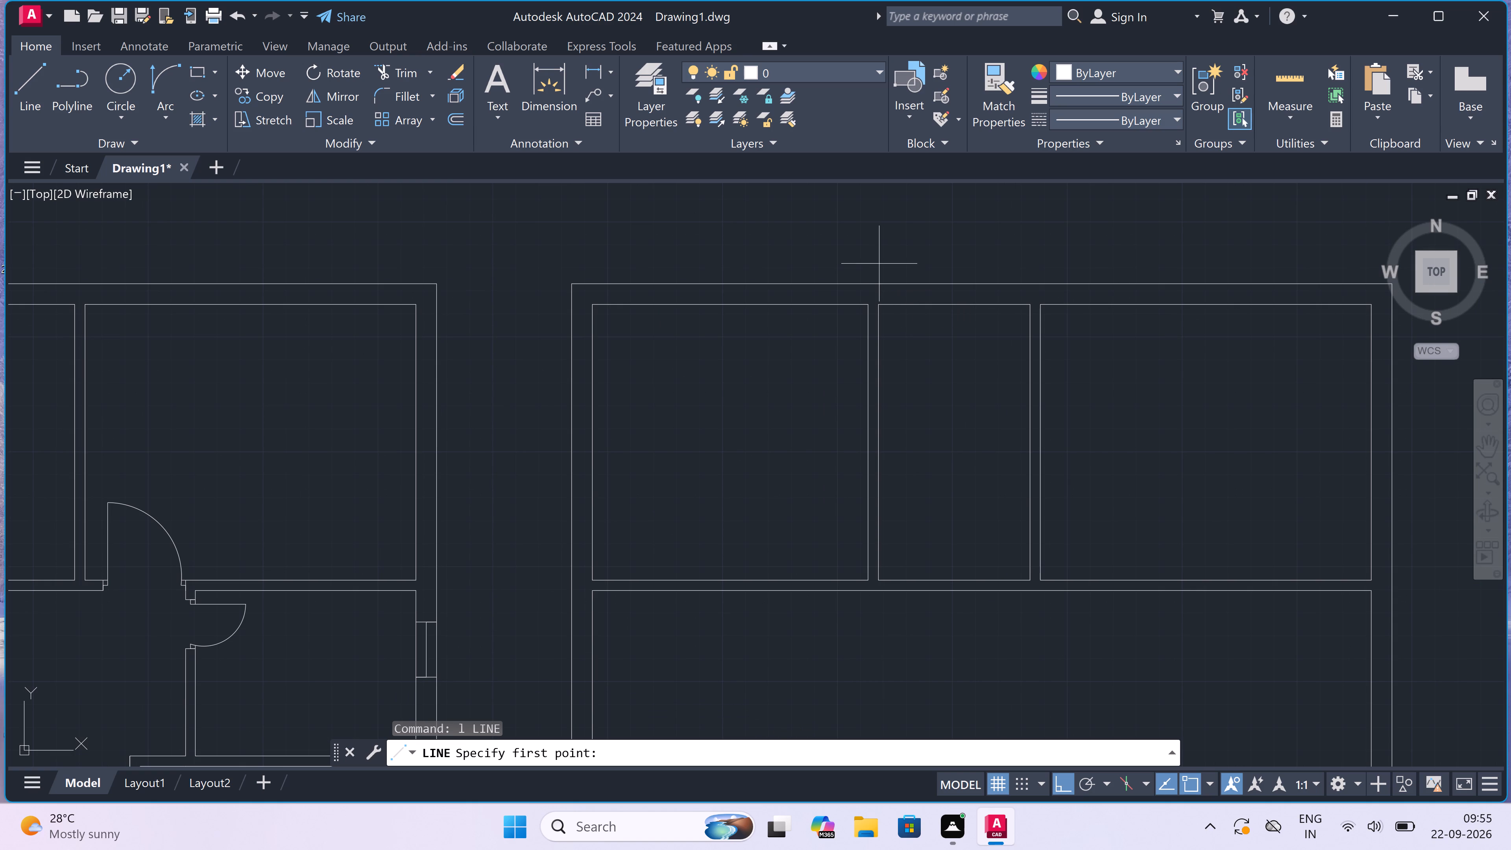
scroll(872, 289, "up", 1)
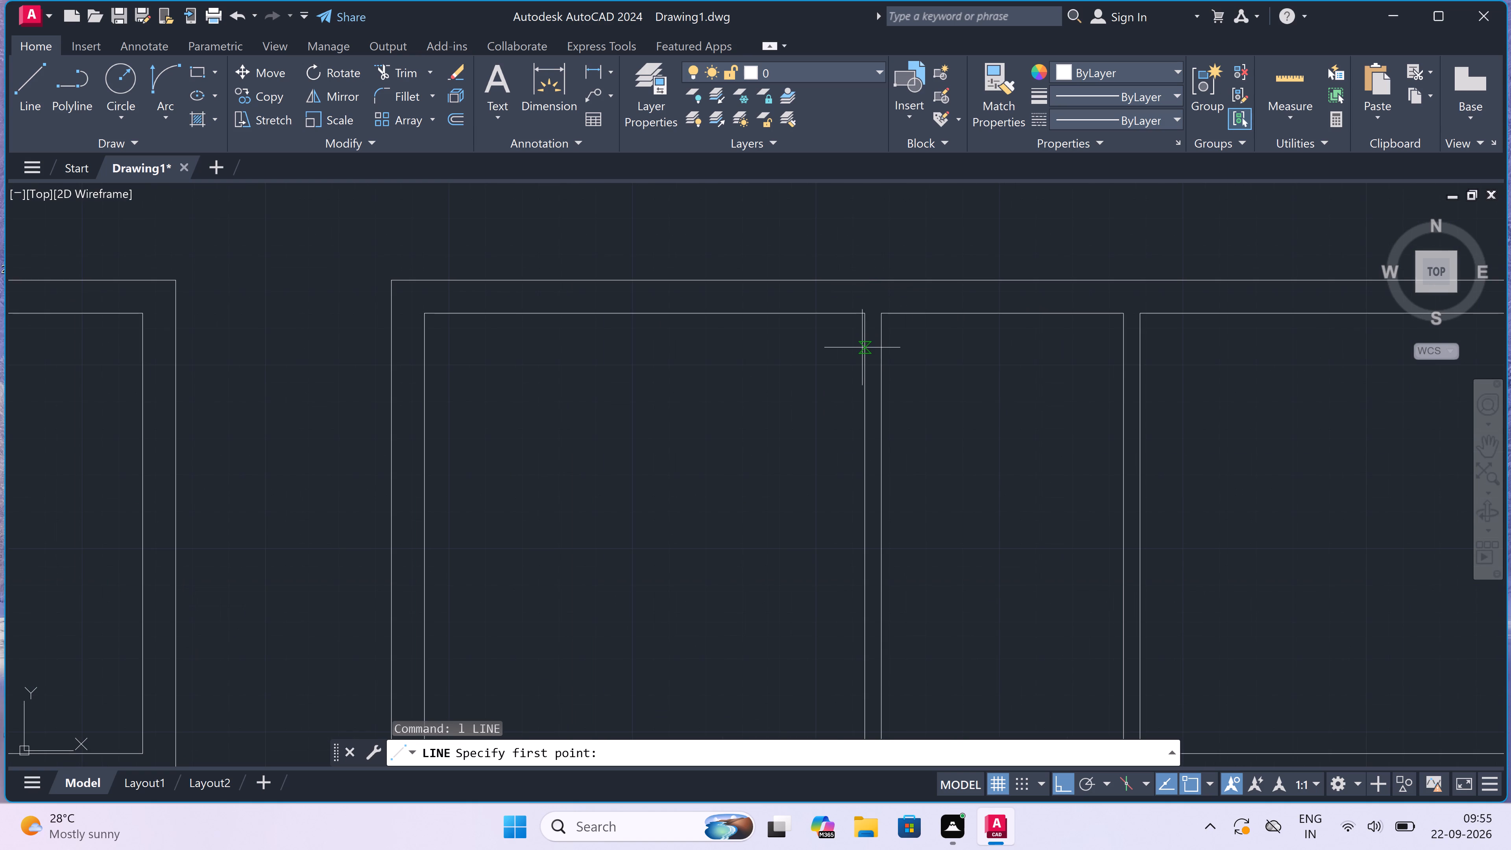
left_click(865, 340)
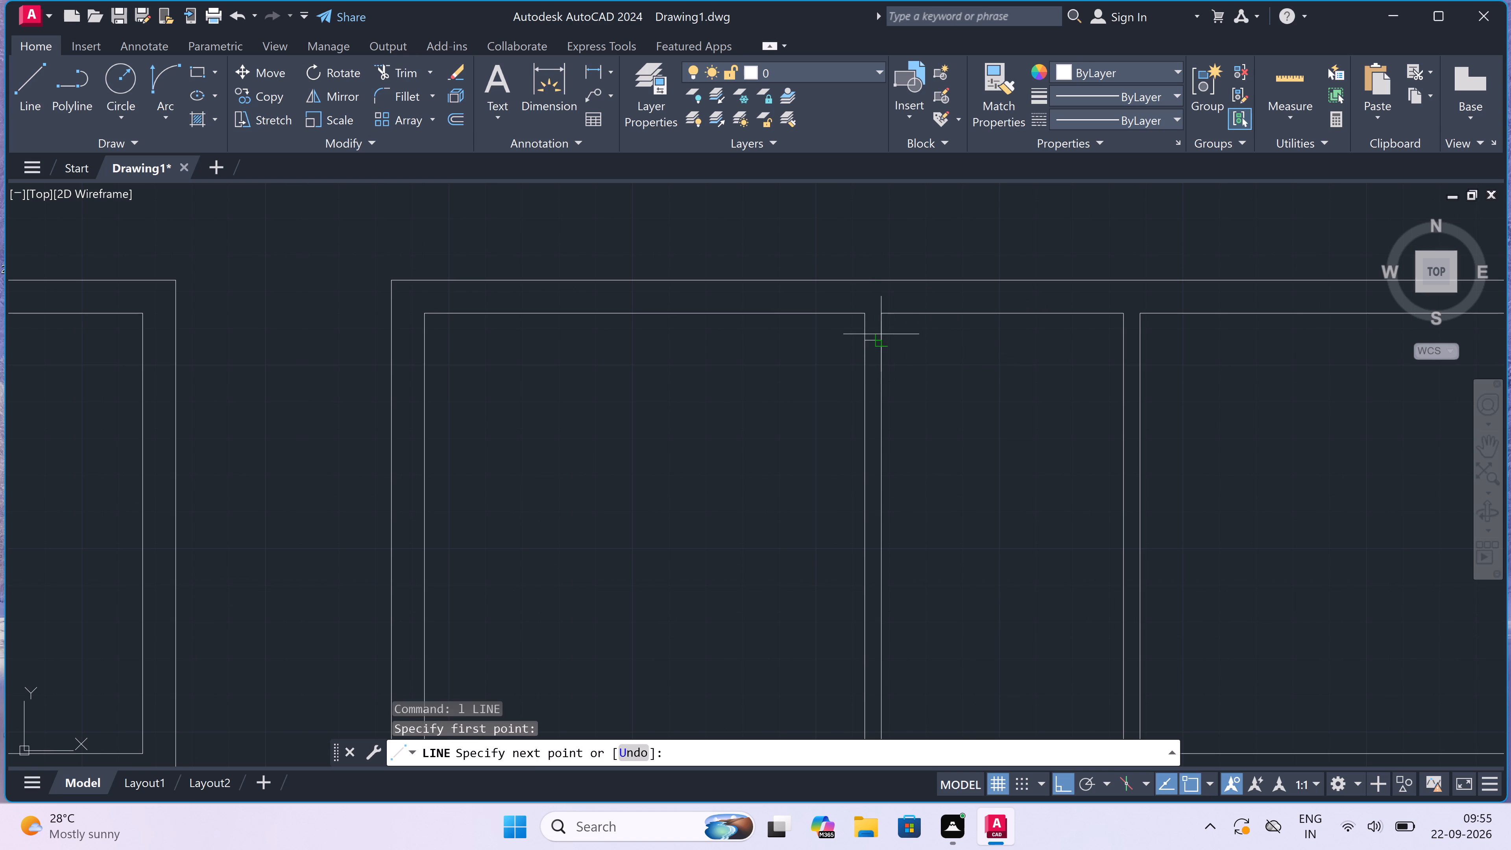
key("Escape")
Draw a jamb line across the second plan's first partition near its top, with a 2" stop and a 2' door leaf extending into the middle room.
key("space")
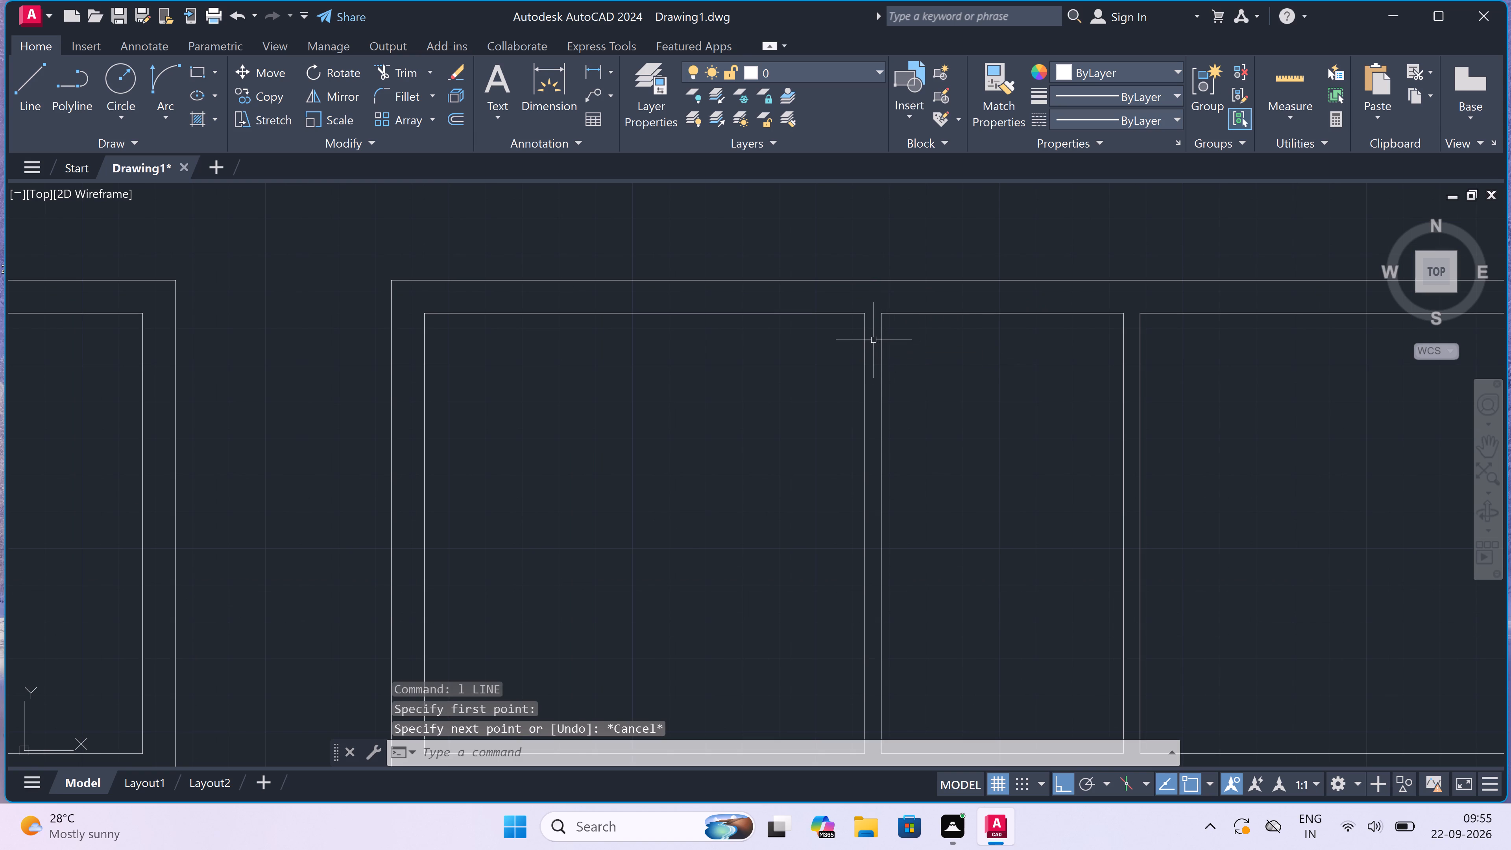
scroll(850, 363, "up", 1)
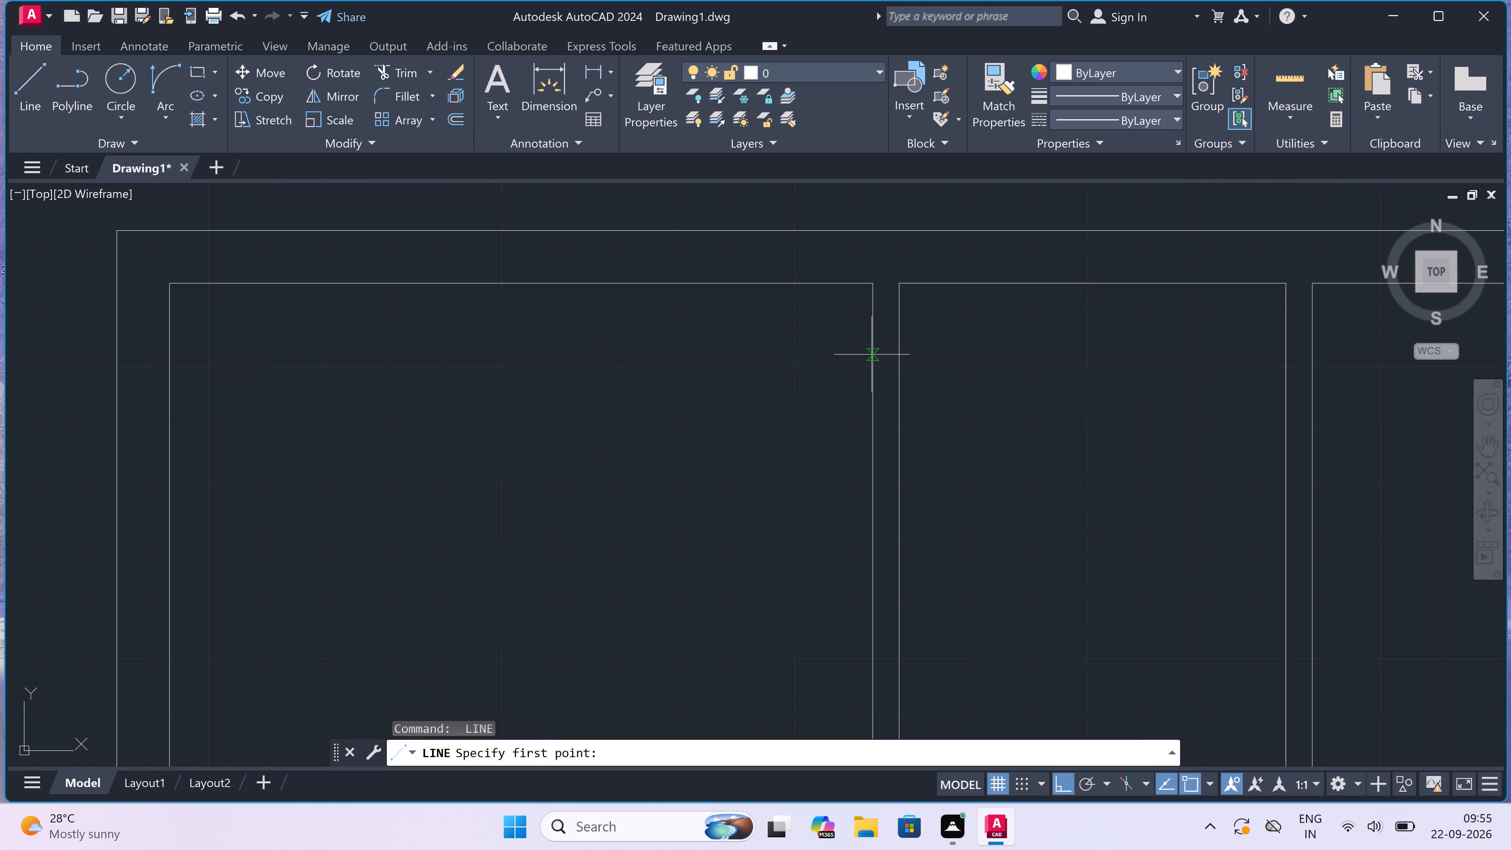
left_click(871, 355)
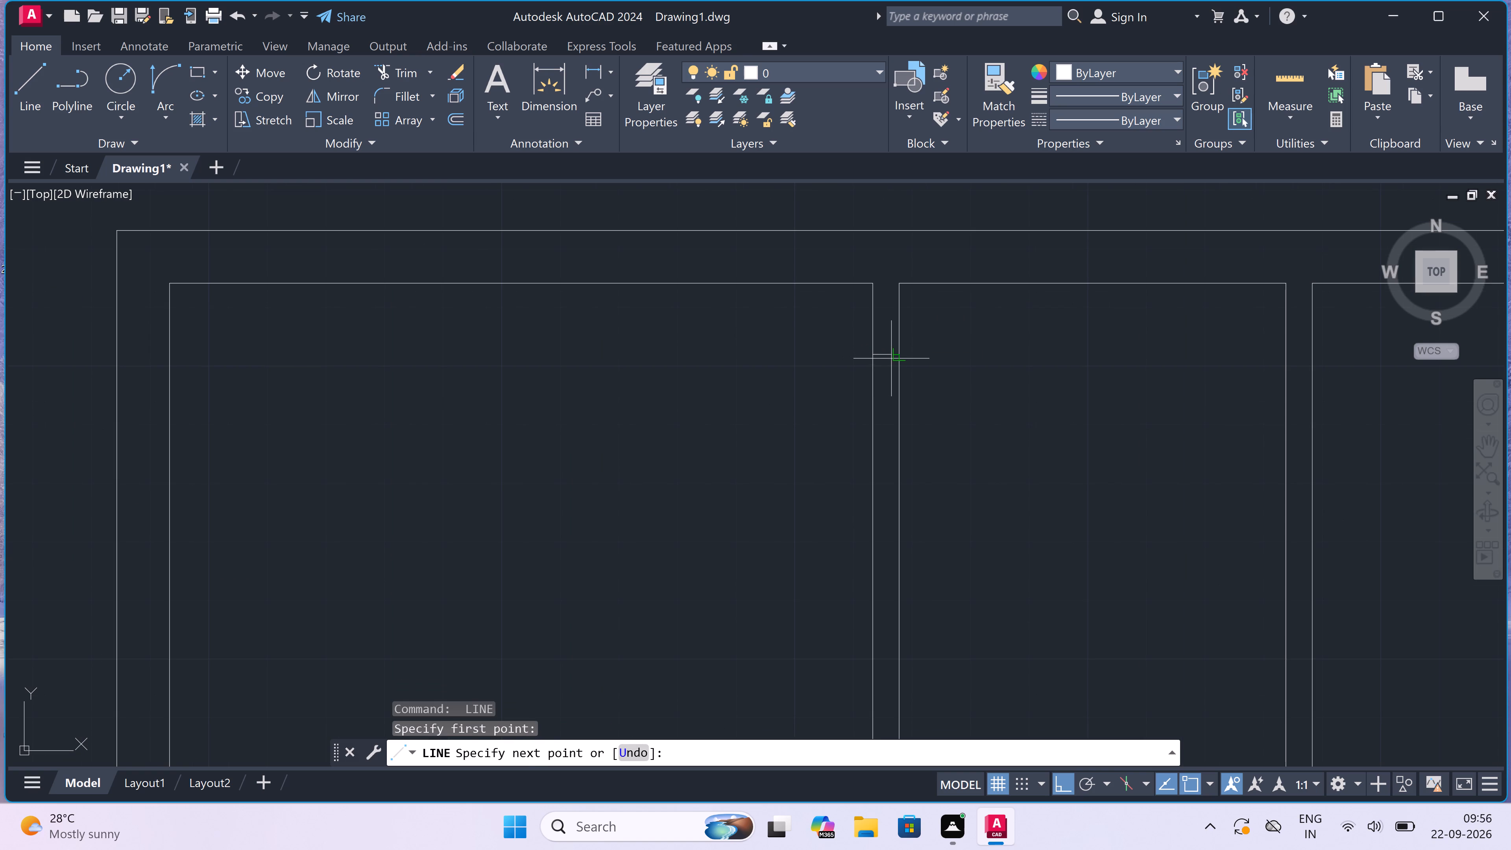
left_click(894, 356)
left_click(883, 356)
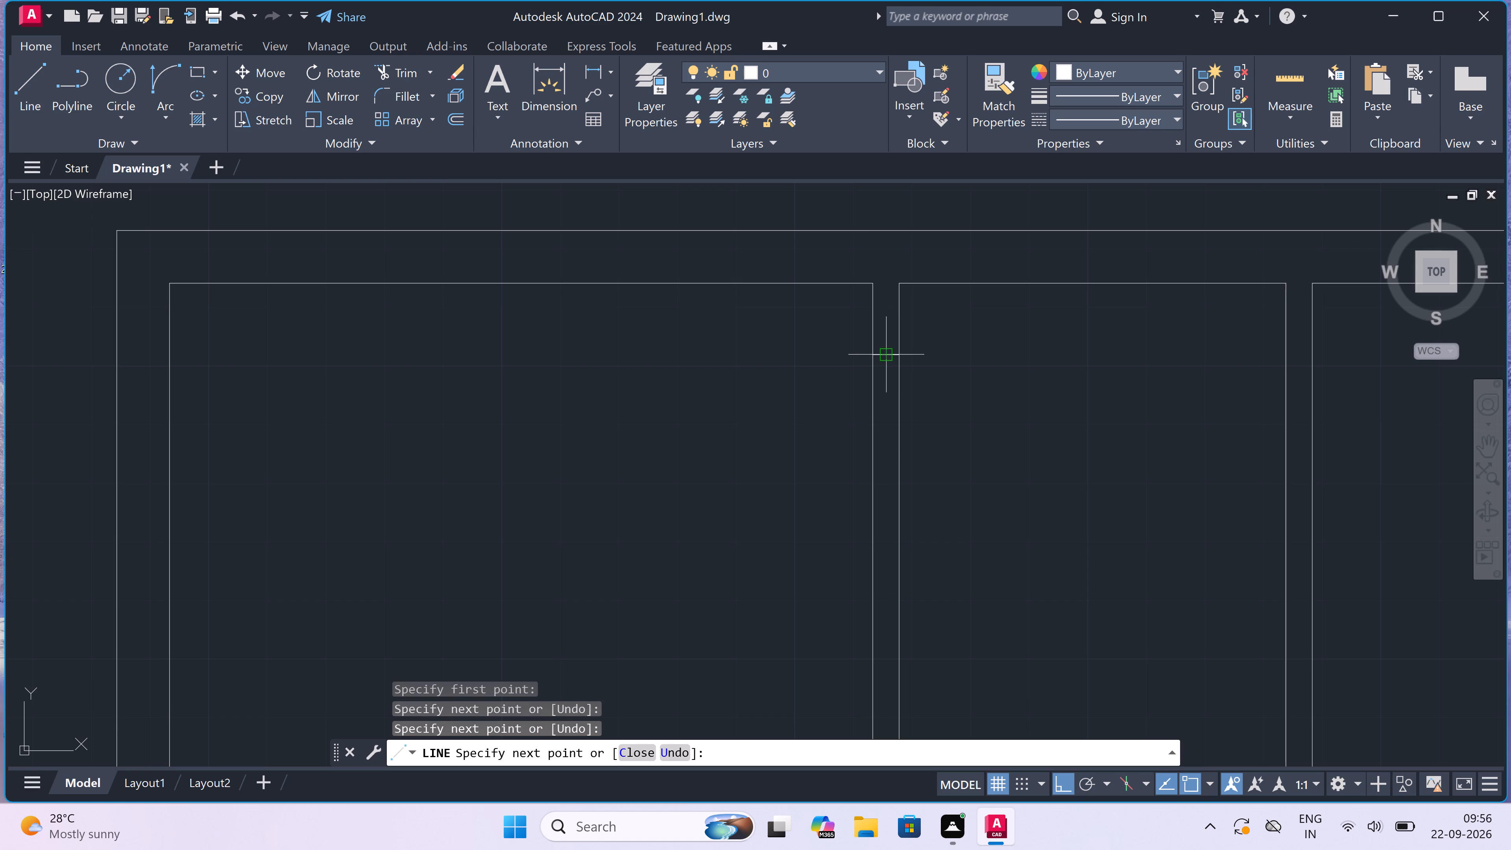
type("2\"")
key("space")
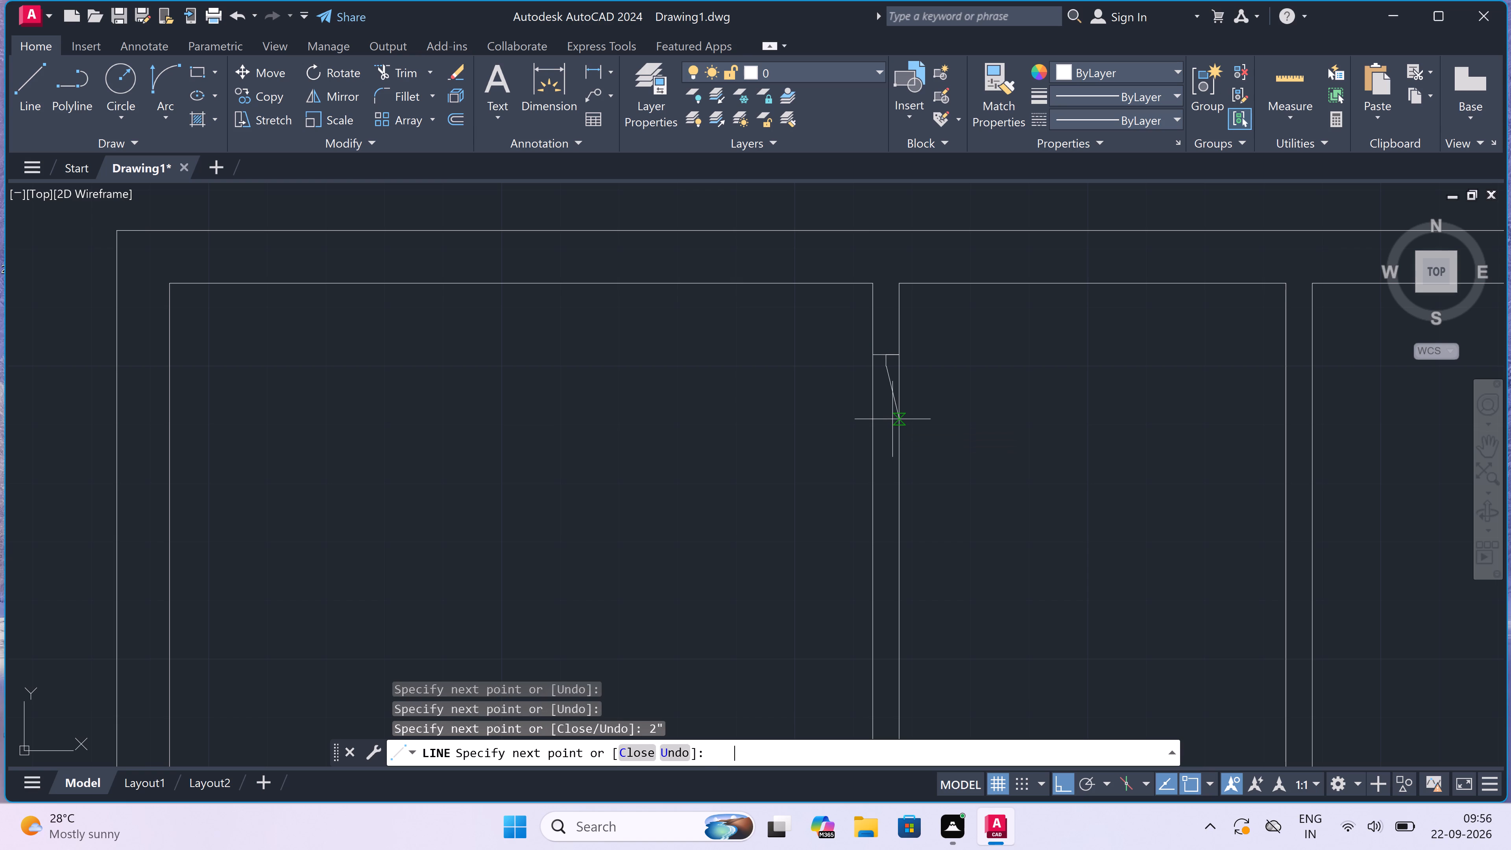
type("2'")
key("space")
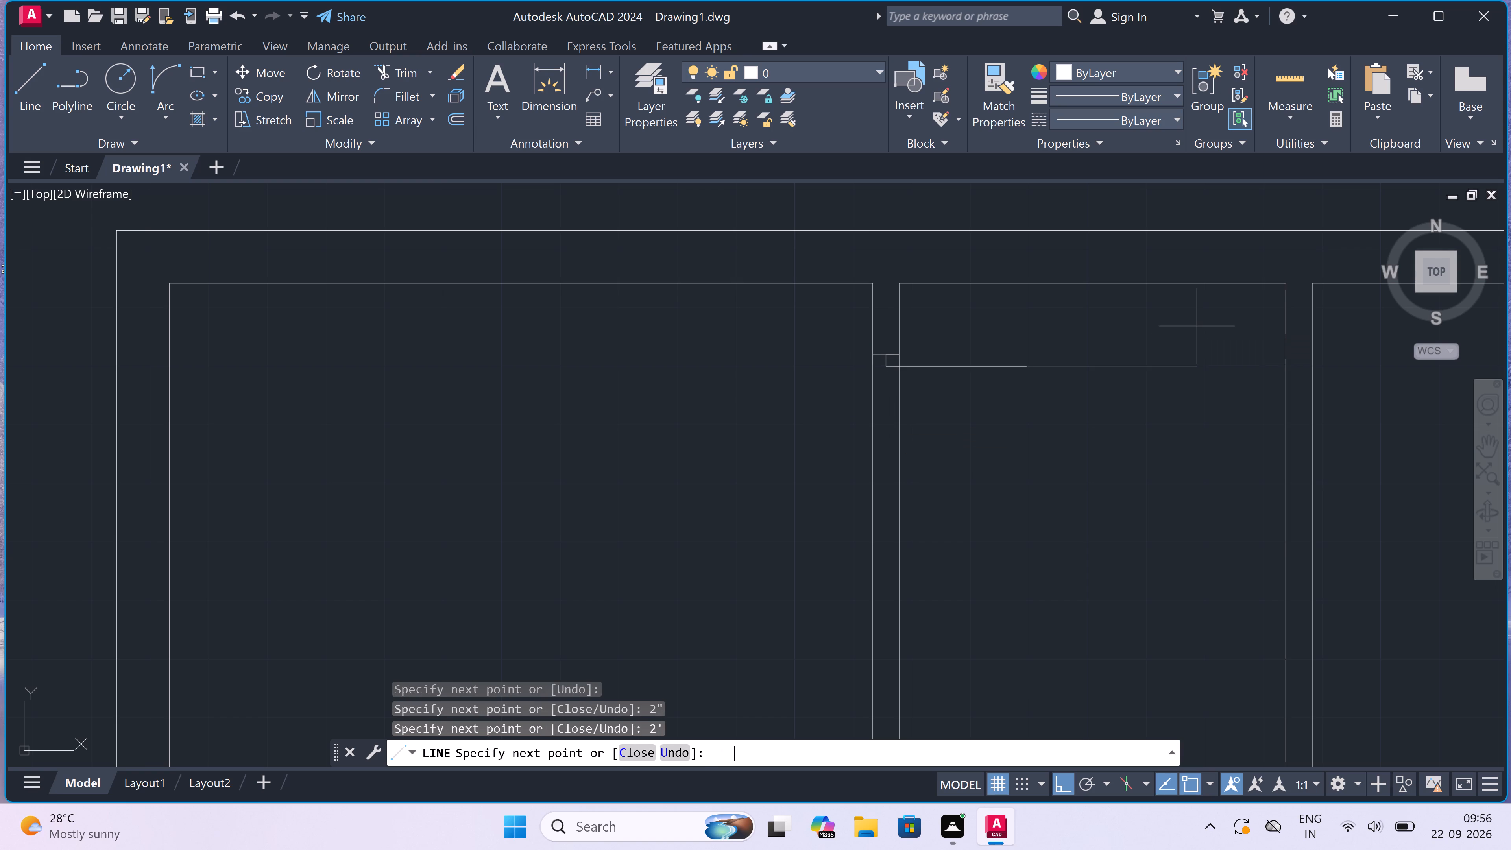
key("Escape")
Draw the opposite jamb line across the first partition below the door leaf, with a 2" stop rising from its midpoint.
key("space")
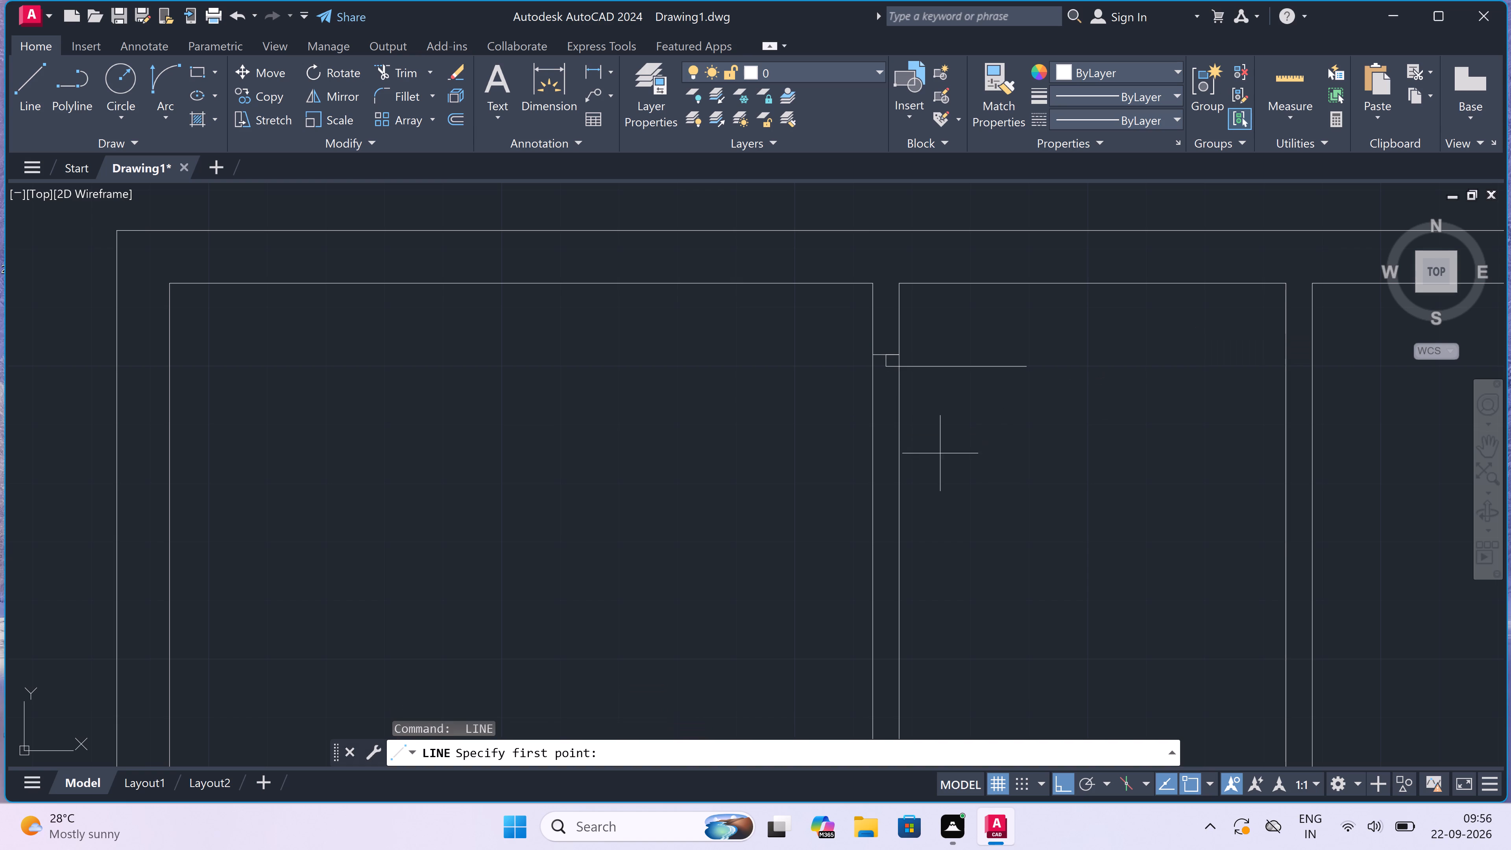
left_click(870, 491)
left_click(893, 487)
scroll(887, 486, "up", 2)
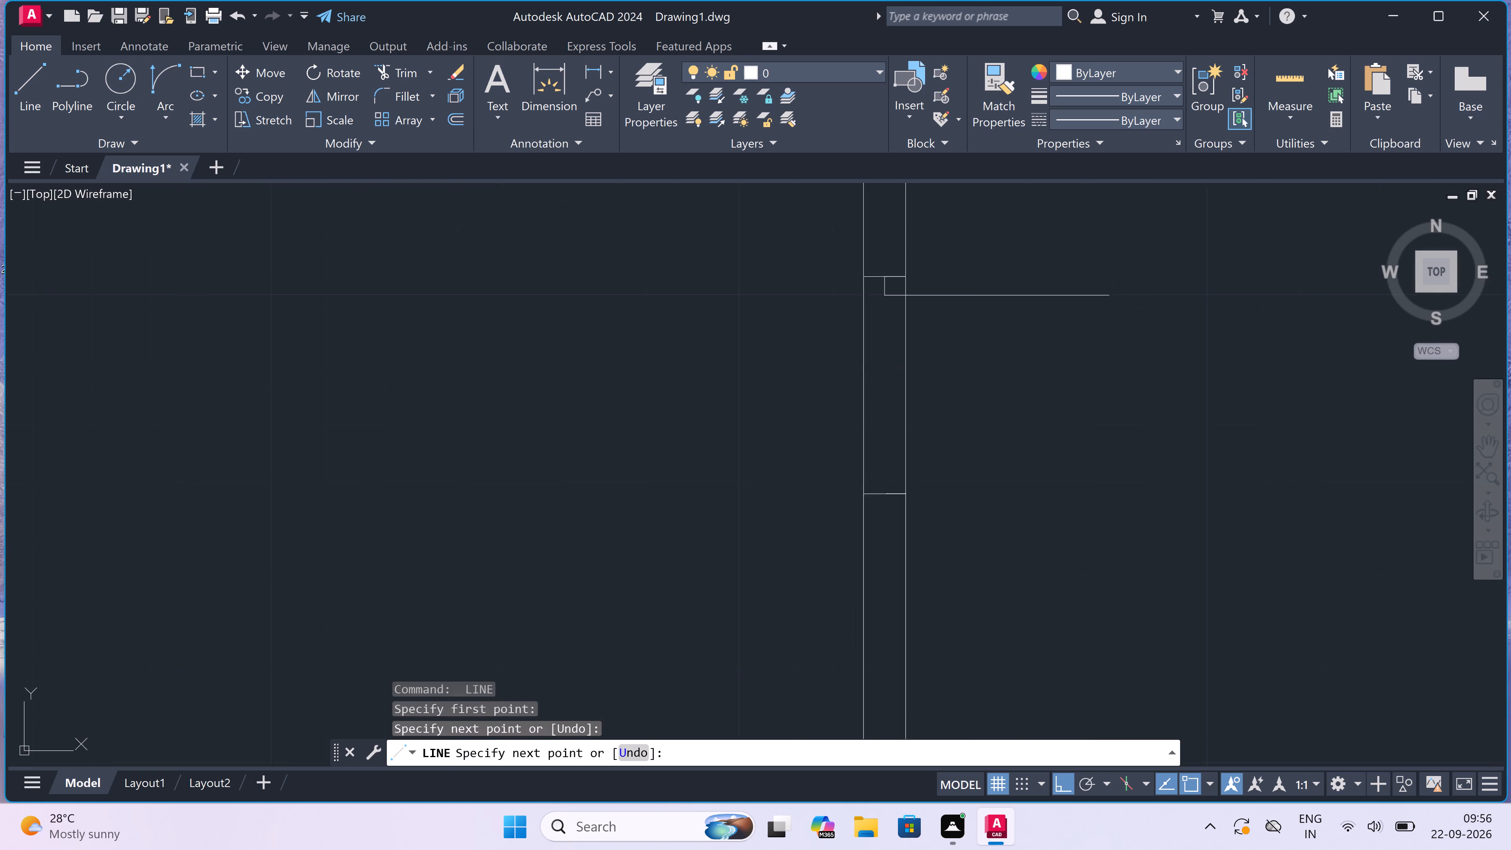
scroll(887, 486, "up", 1)
left_click(881, 504)
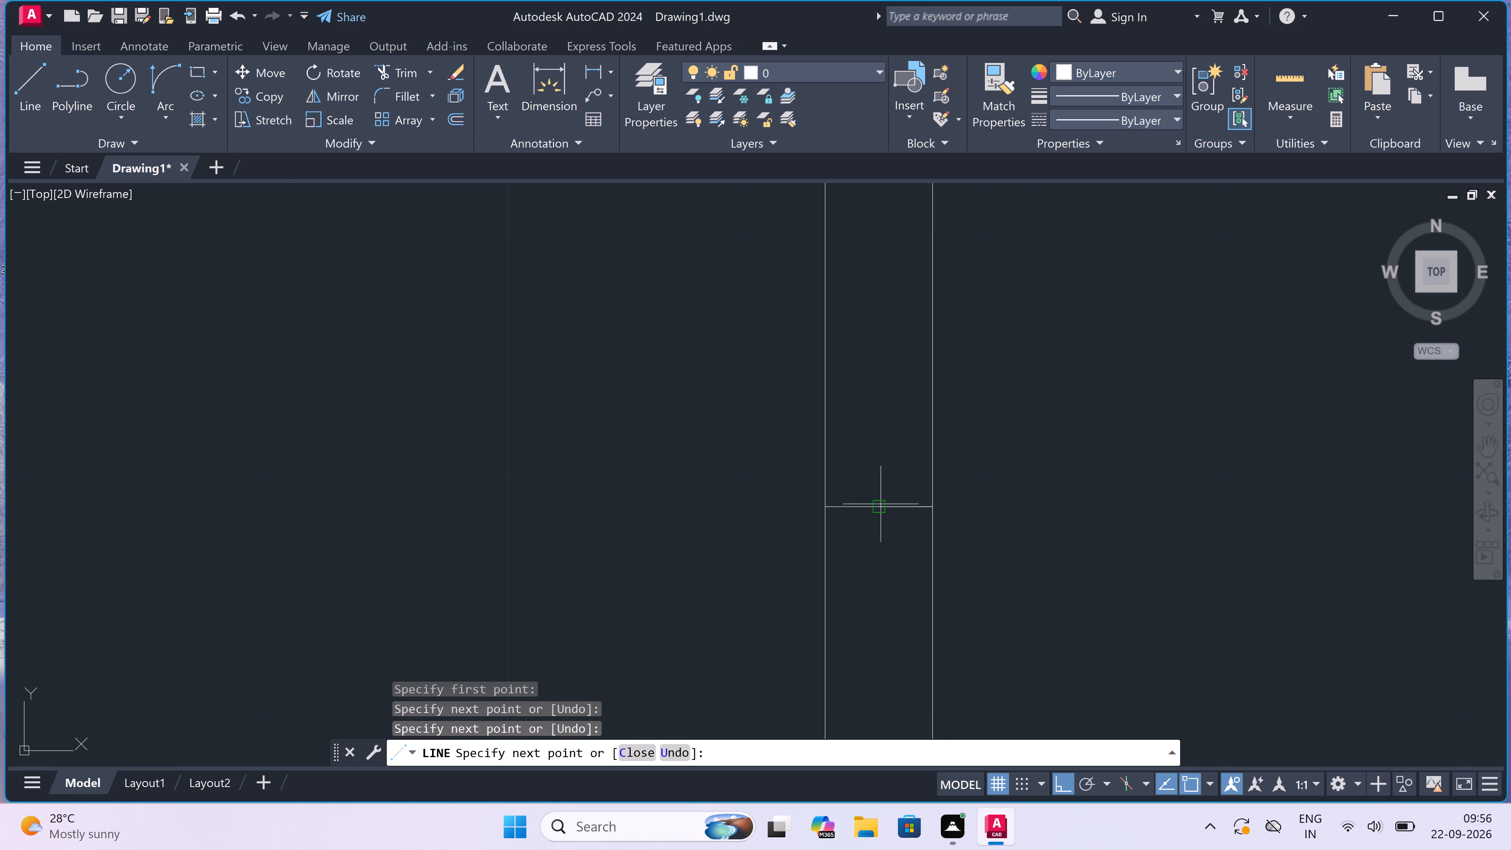
type("2\"")
key("space")
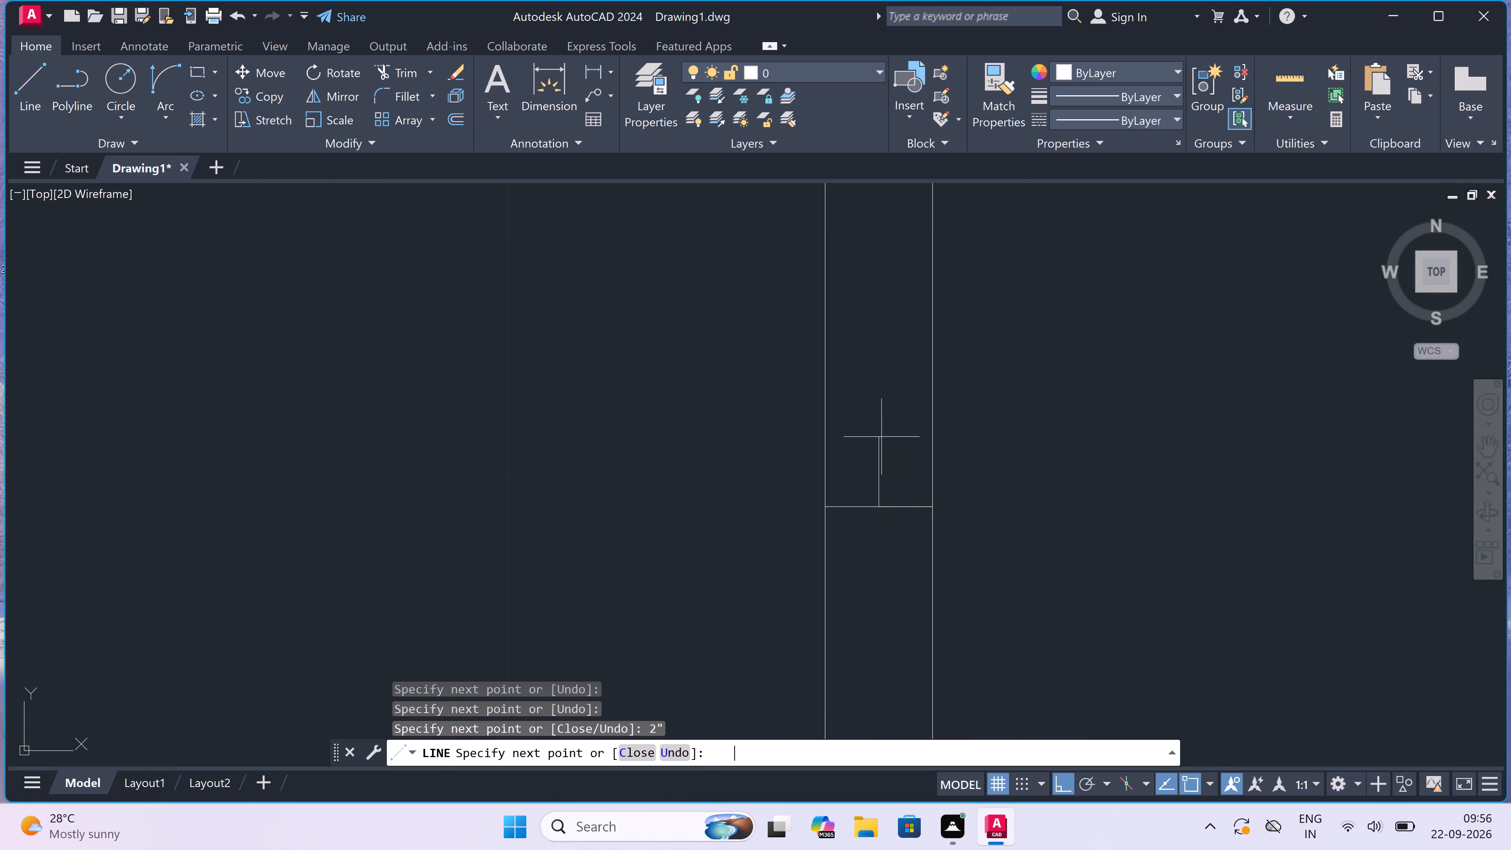
key("Escape")
Draw the door swing as a start-end-direction arc from the leaf's free end to the lower stop, bulging into the middle room.
scroll(881, 460, "down", 3)
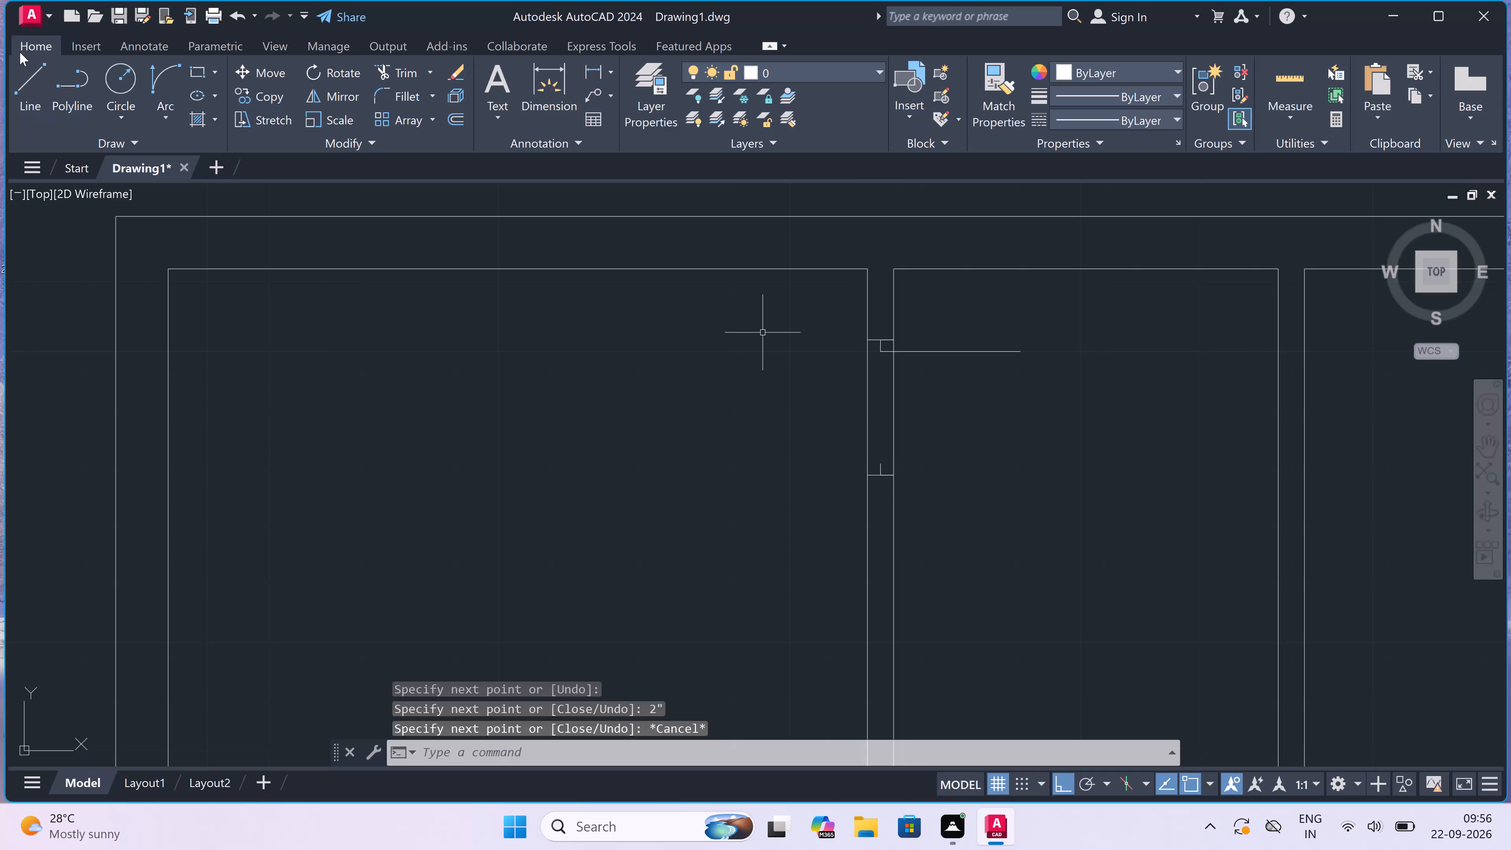
left_click_drag(156, 67, 163, 69)
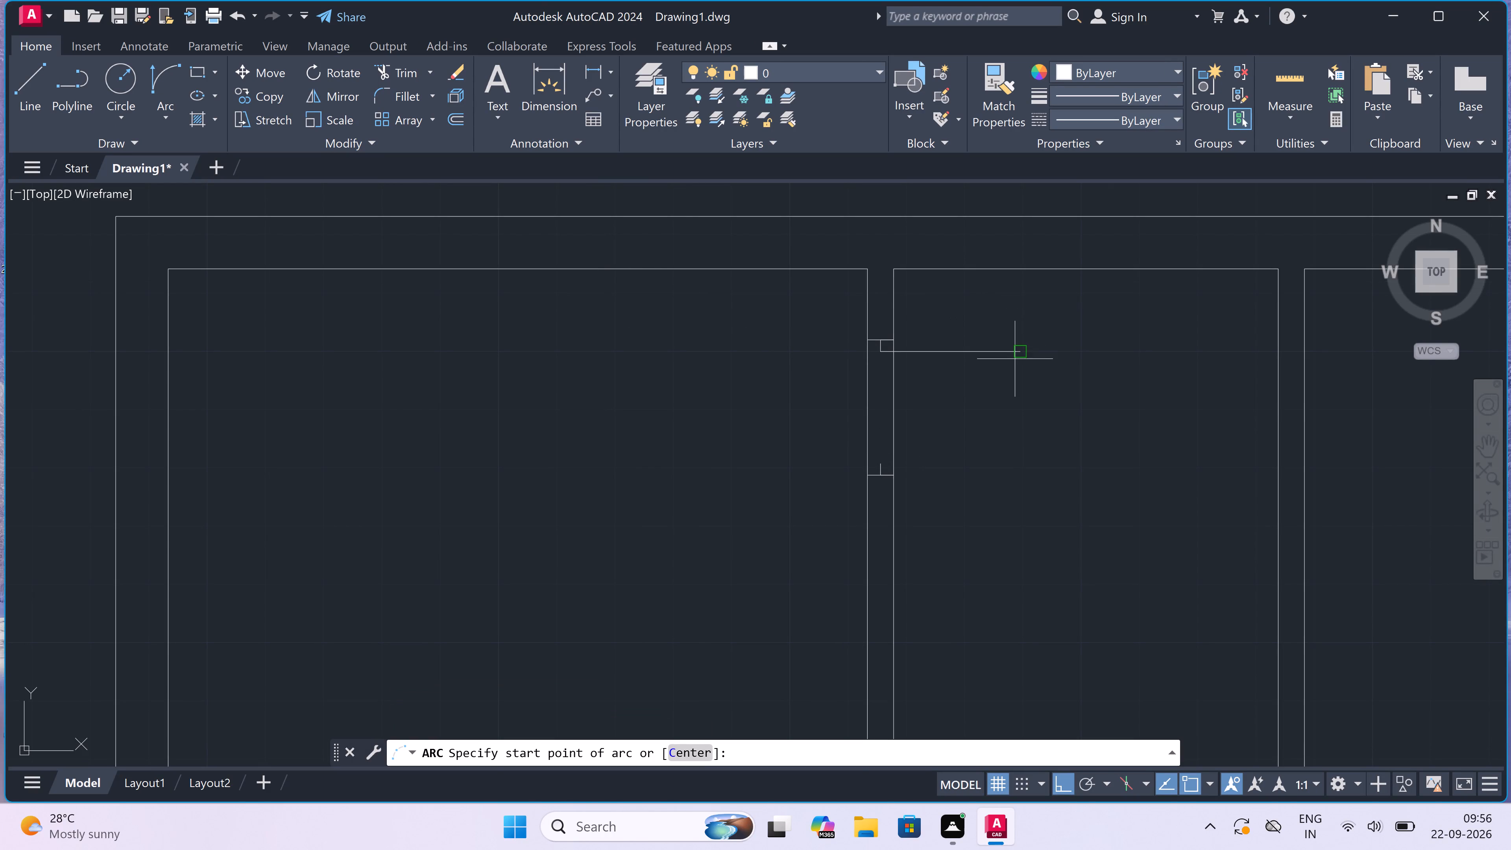
left_click_drag(1018, 350, 1003, 372)
scroll(871, 403, "up", 1)
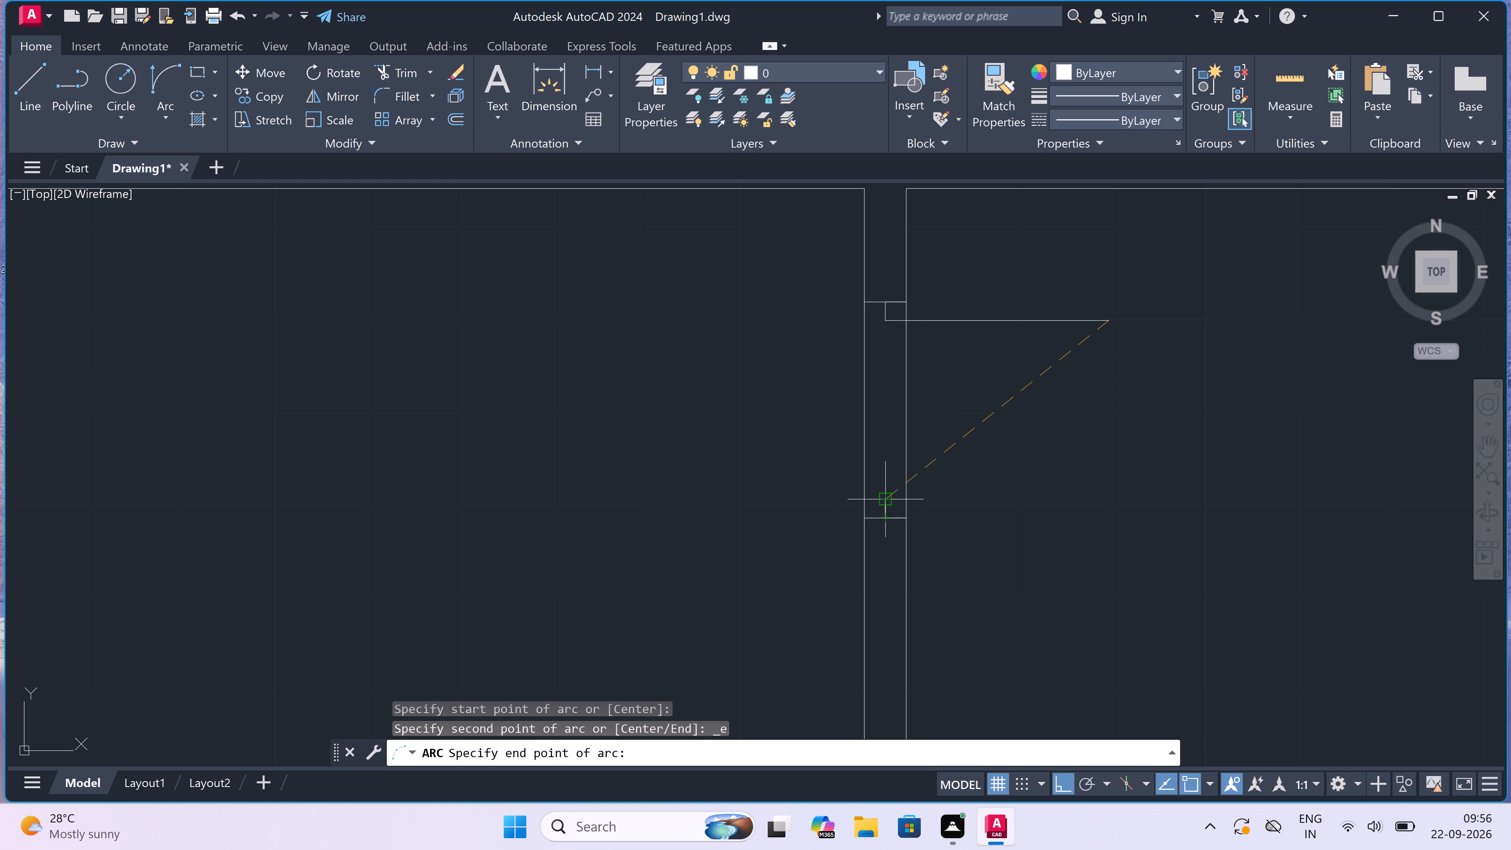
left_click(887, 499)
left_click(990, 543)
Trim both partition lines between the two jambs to clear the door opening, and finish trimming.
key("t")
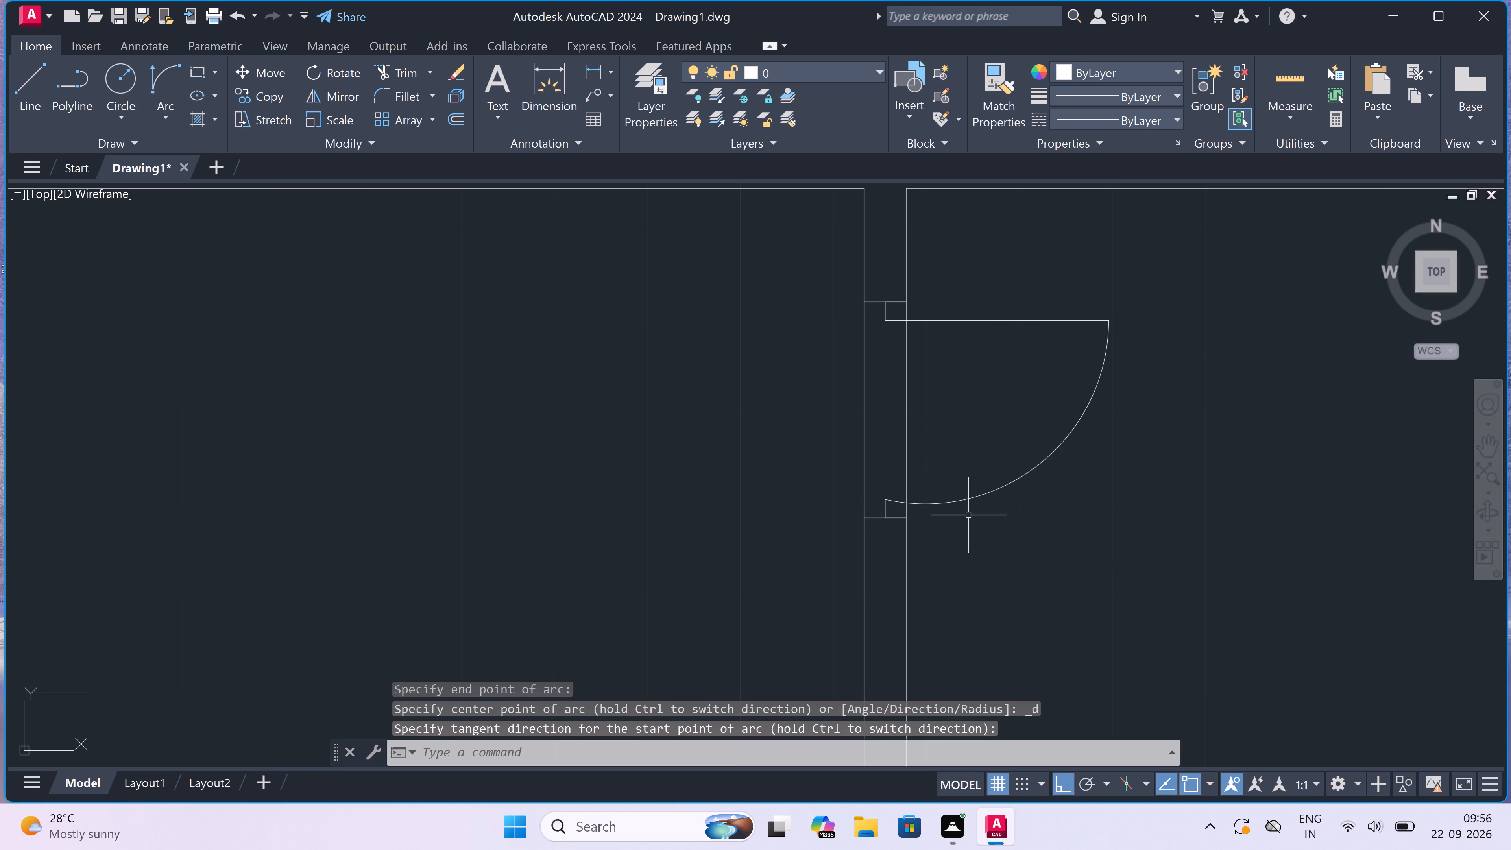
key("r")
key("space")
left_click(947, 413)
left_click(804, 408)
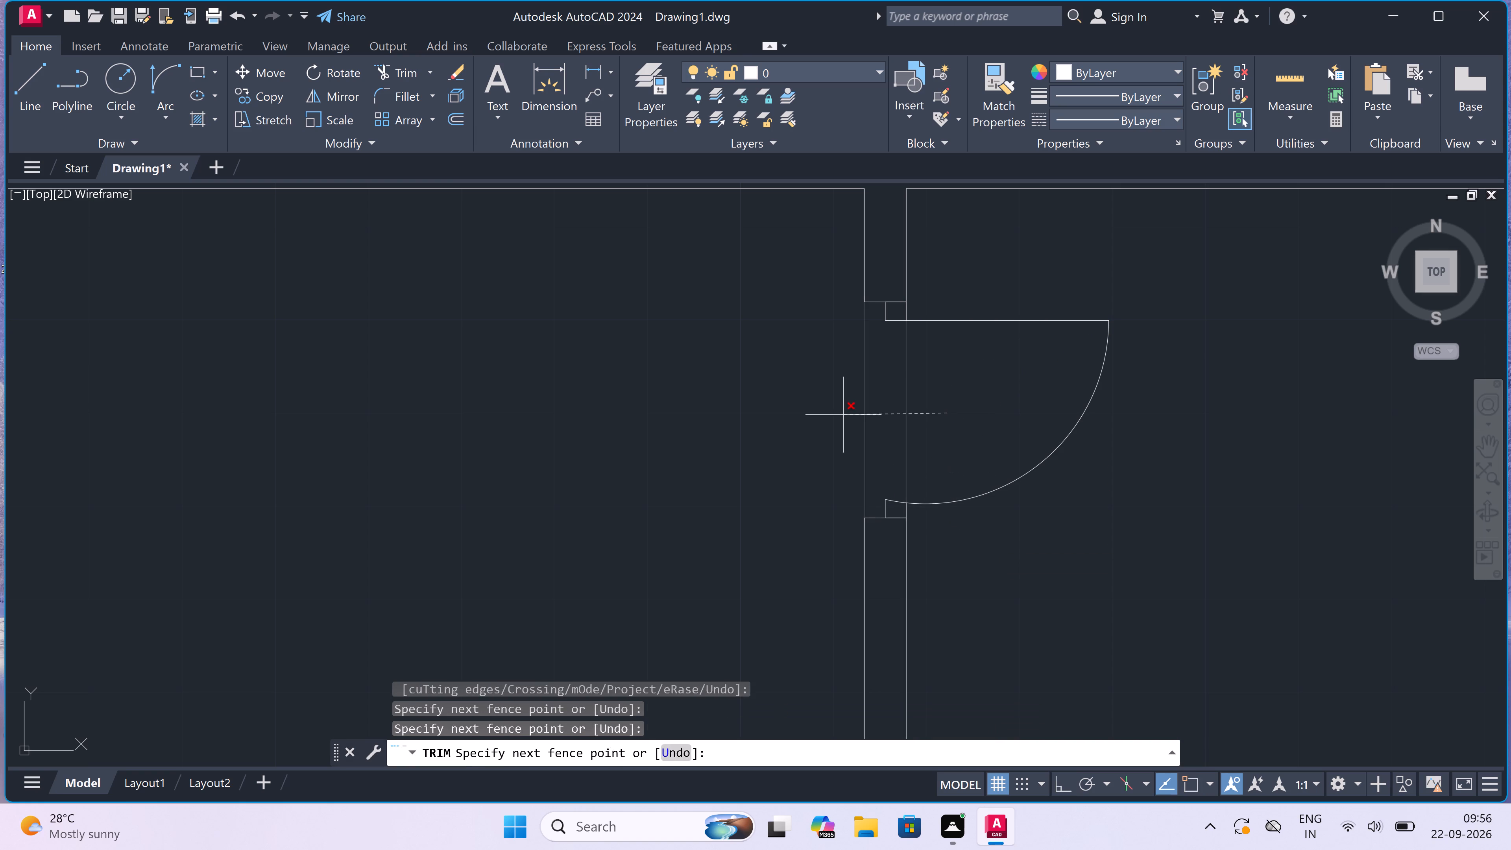
scroll(803, 404, "down", 4)
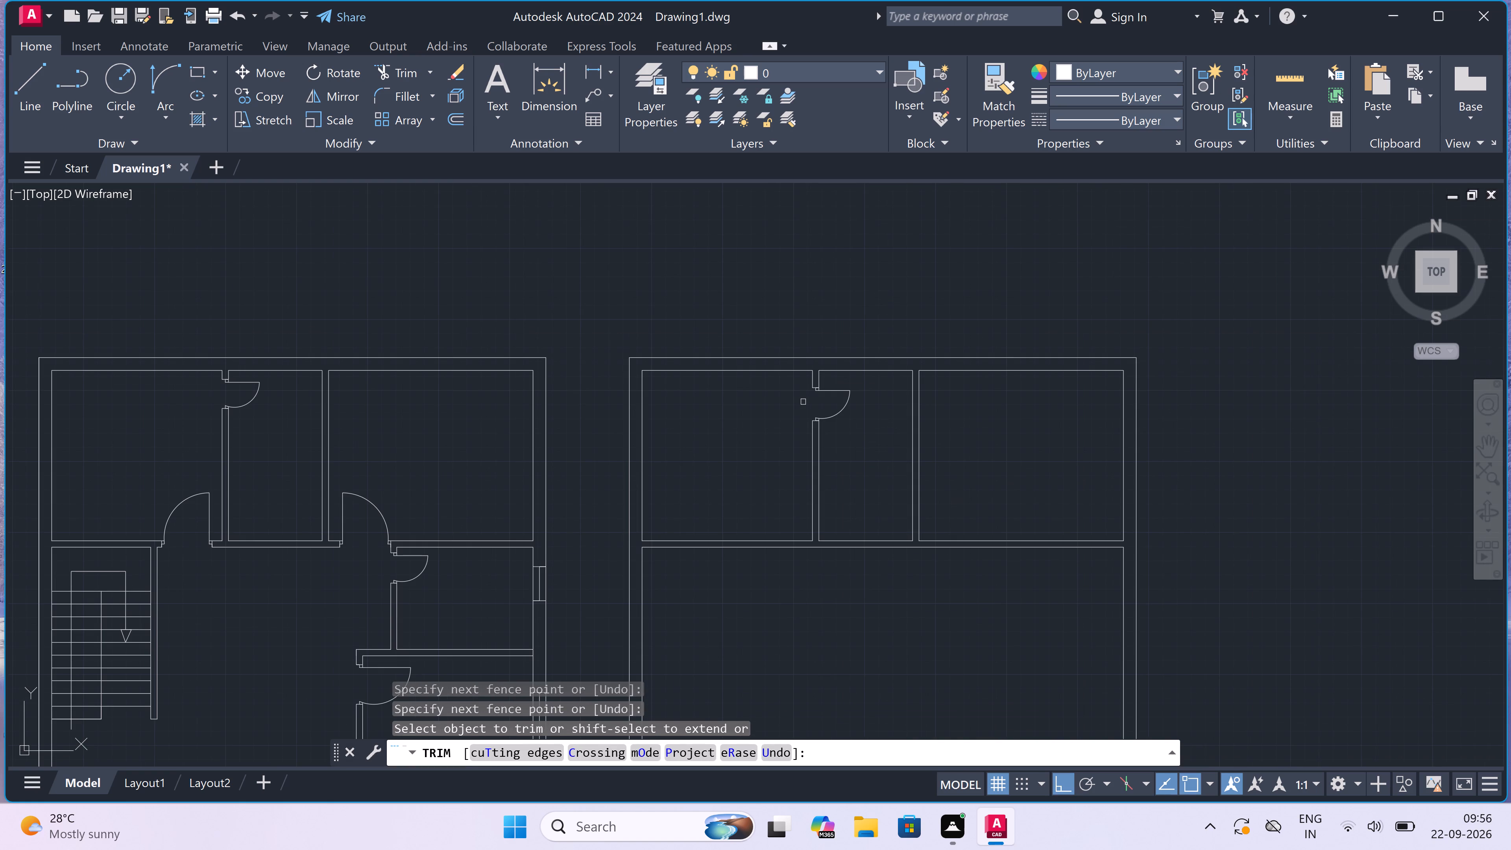
key("Escape")
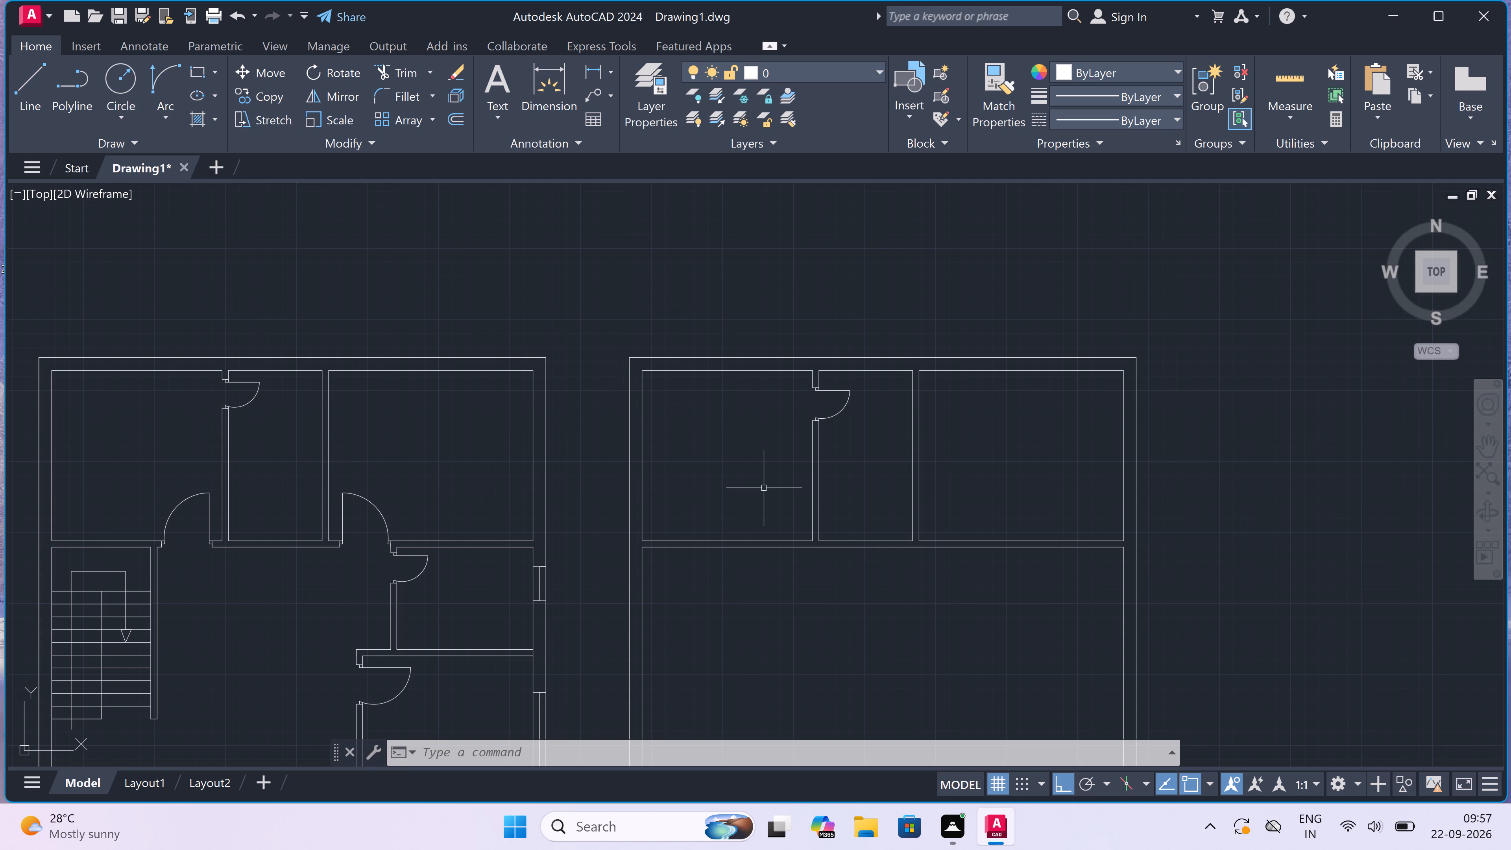
Draw a jamb line across the horizontal interior wall just left of the first partition, with a 2" stop extending left from its midpoint.
scroll(766, 538, "up", 2)
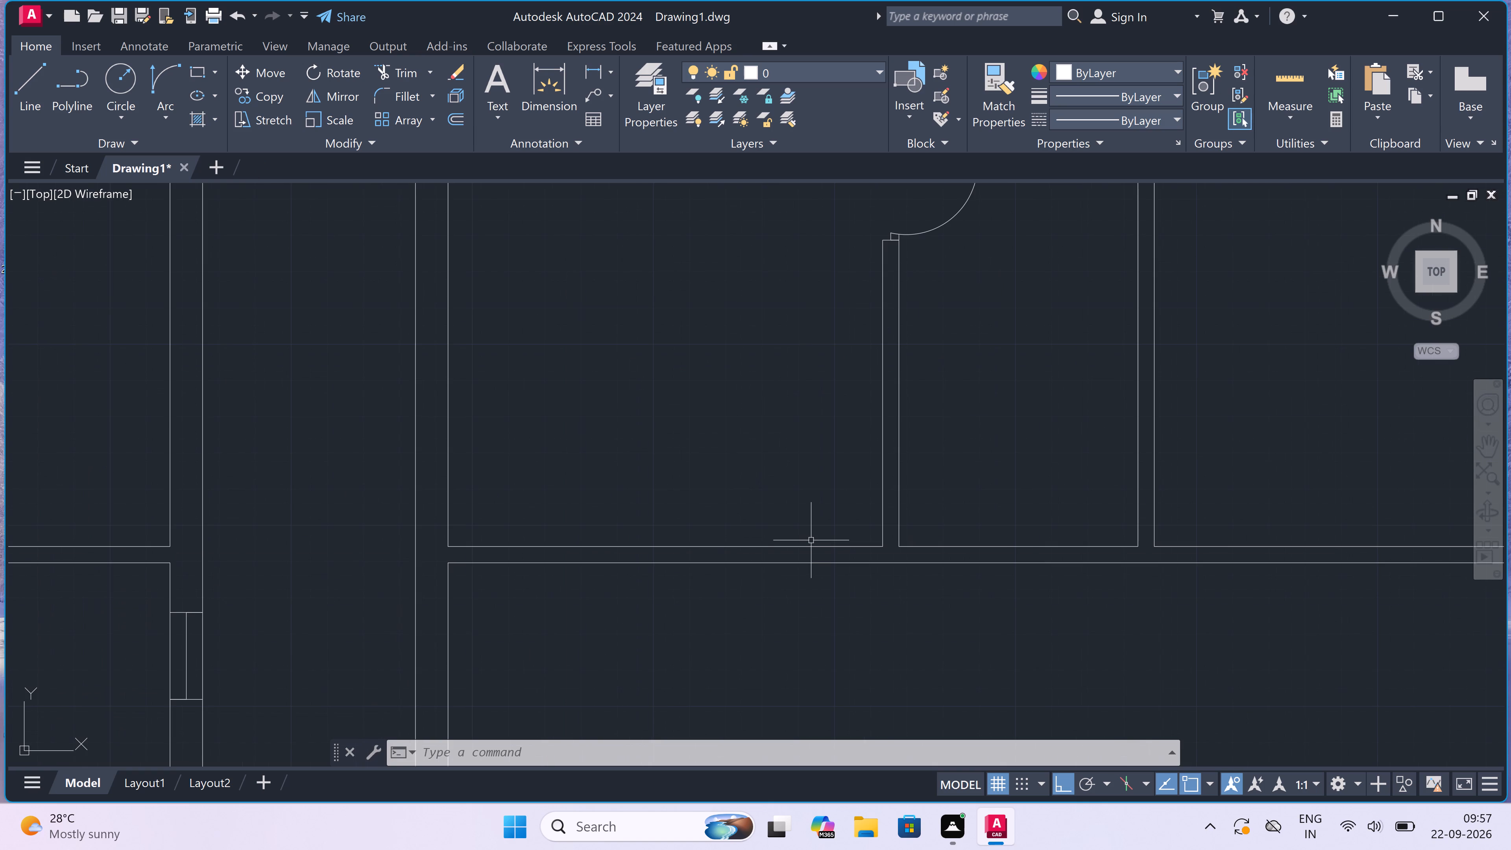
type("l")
key("space")
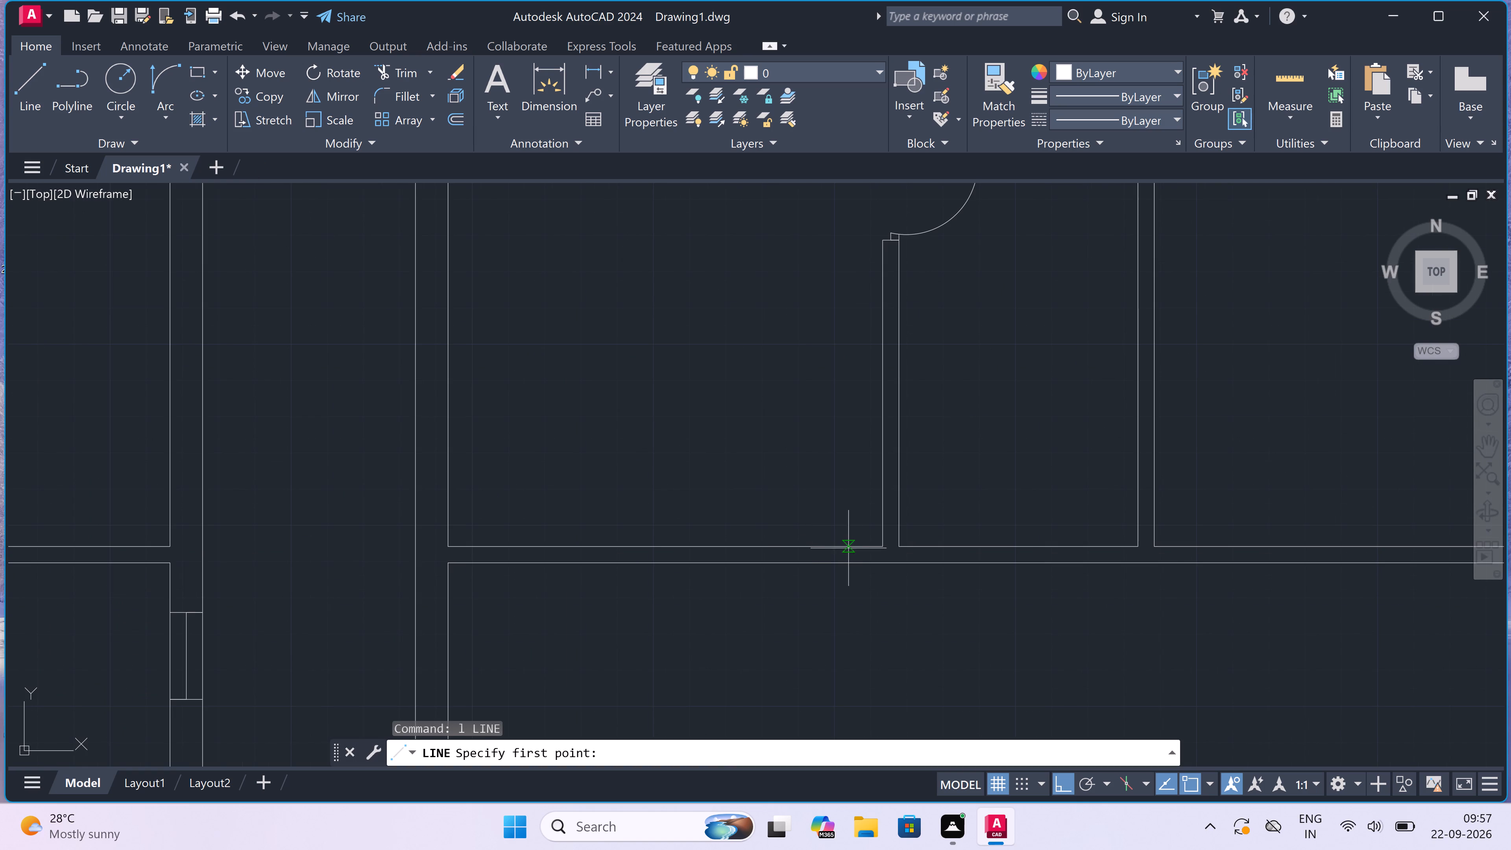
scroll(858, 550, "up", 2)
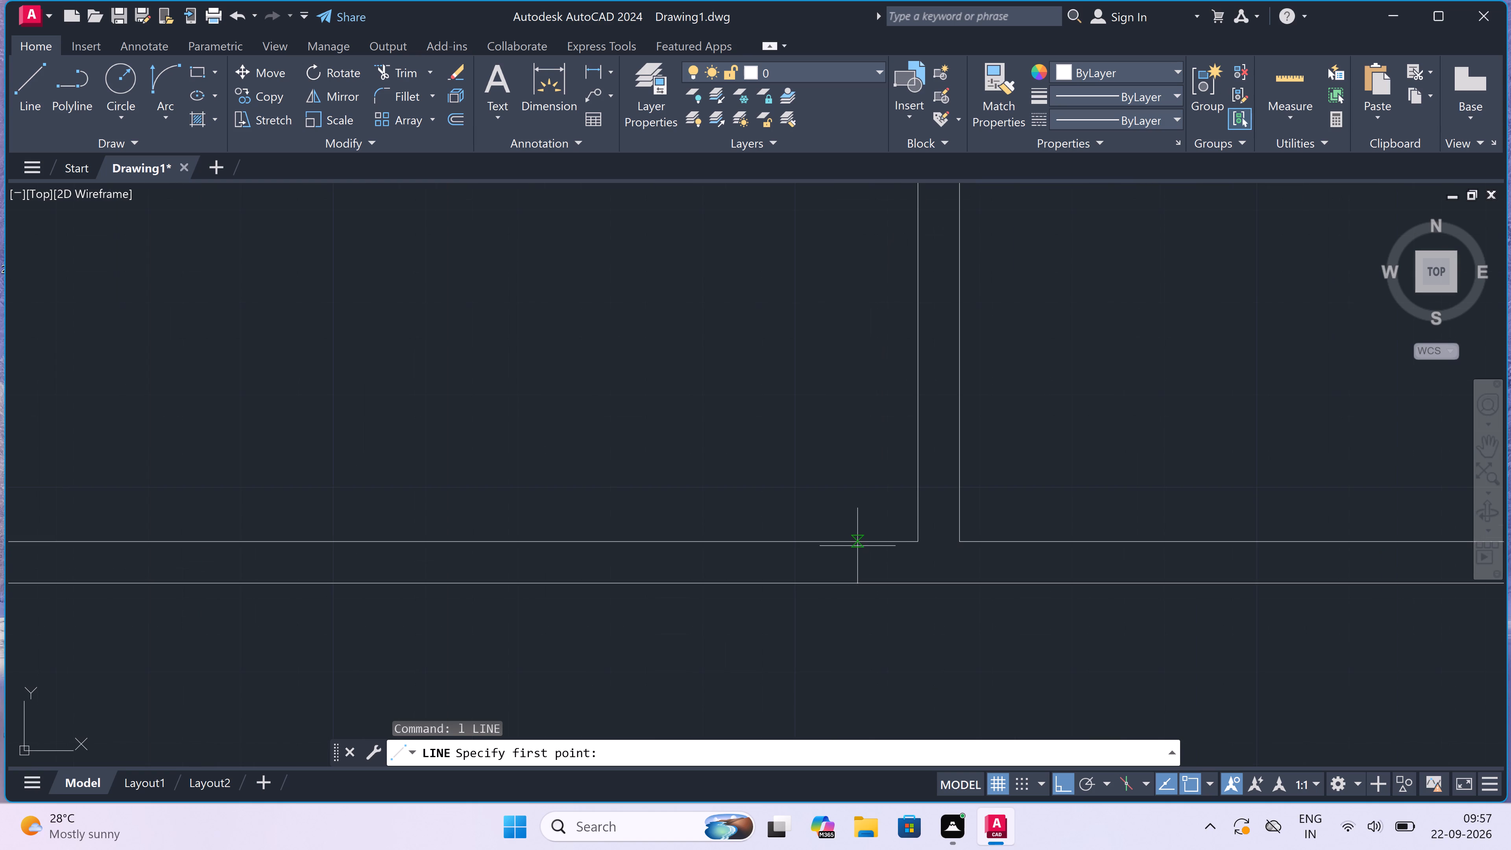
left_click(856, 544)
left_click(855, 582)
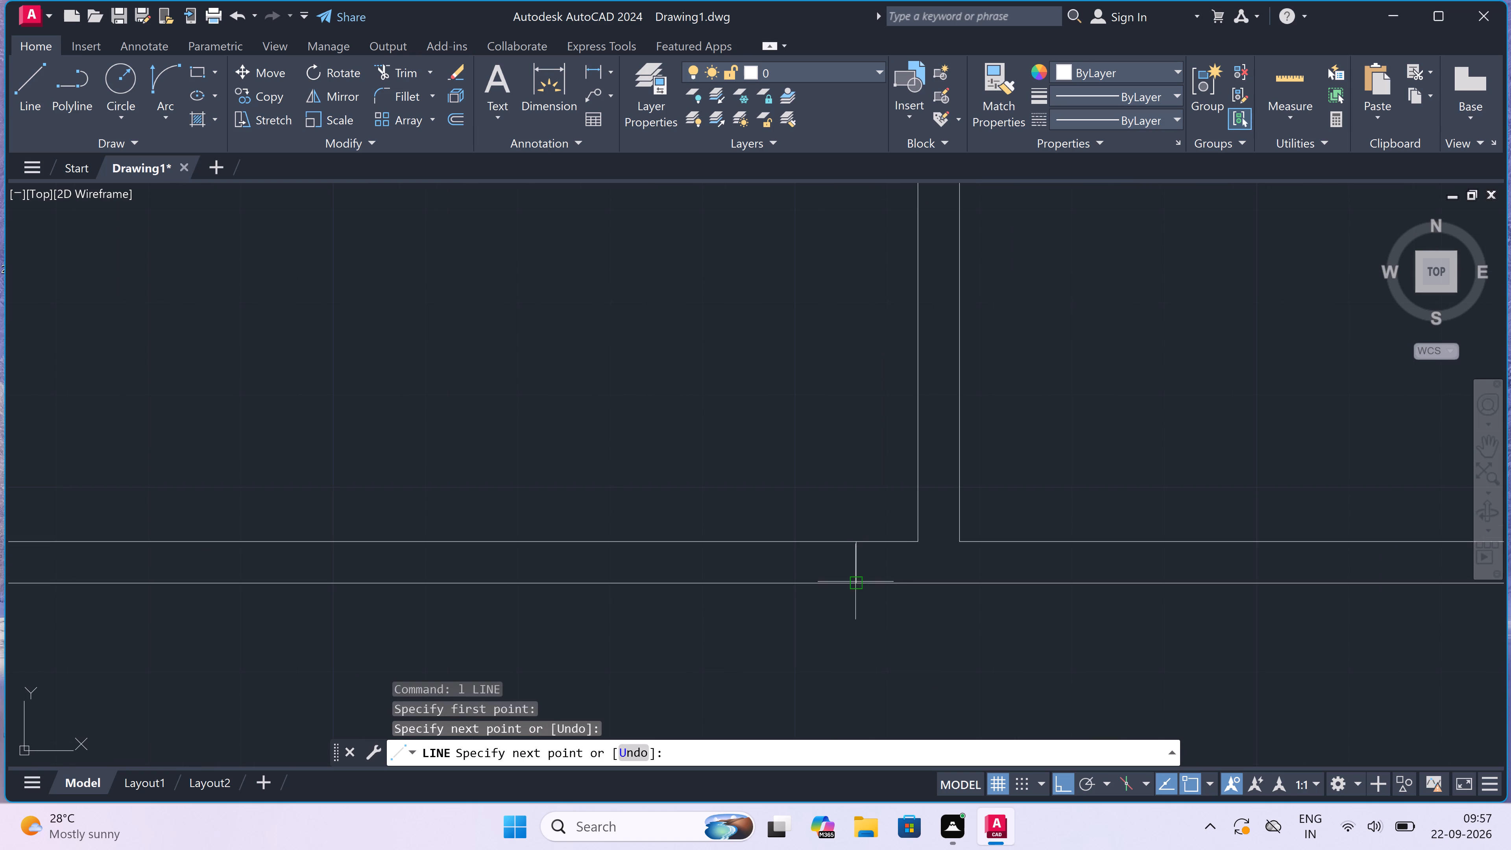
left_click(851, 561)
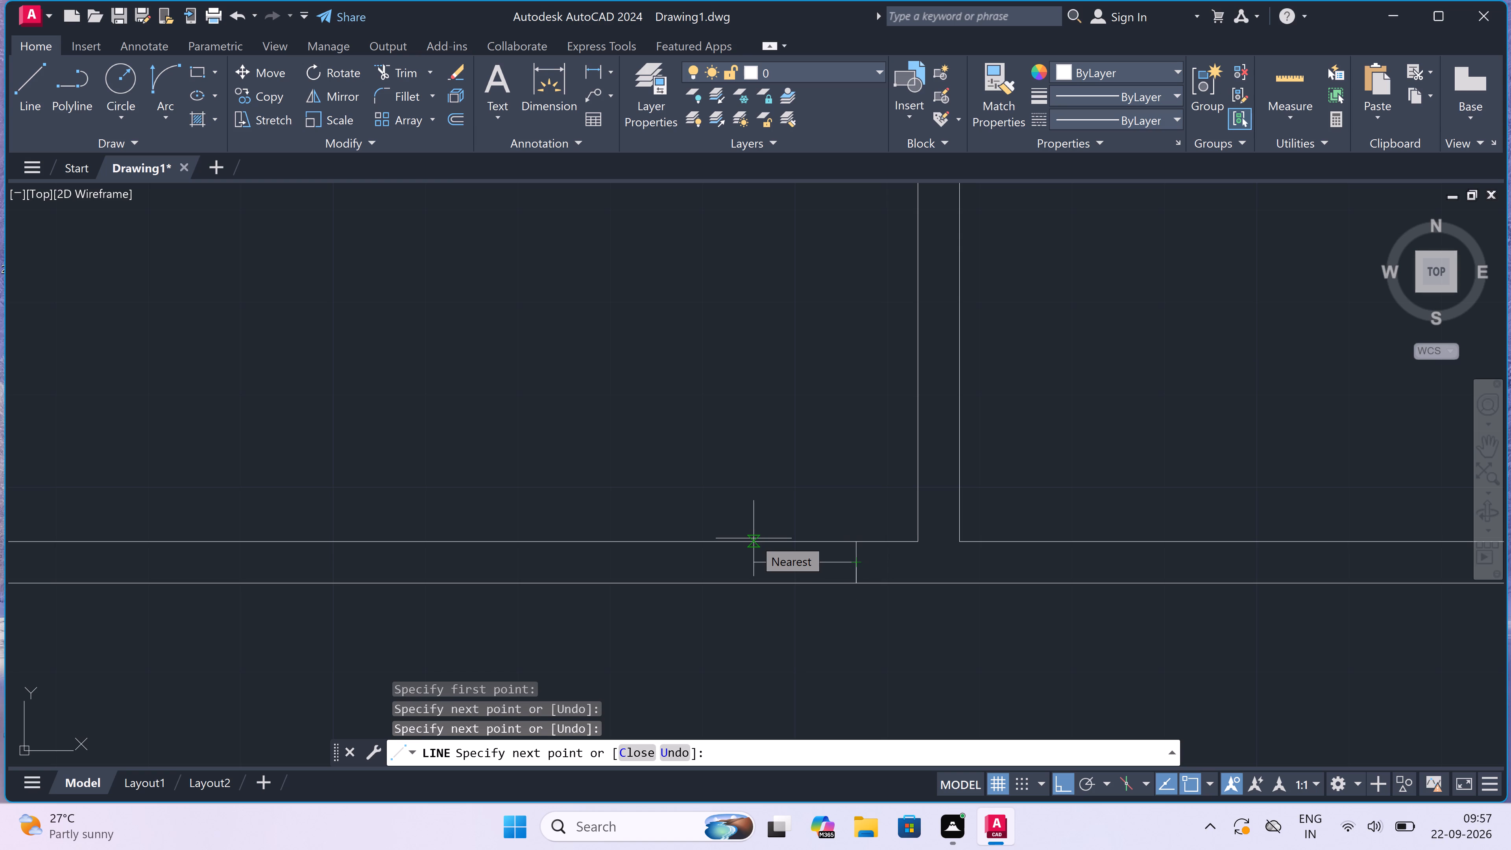
type("2\"")
key("space")
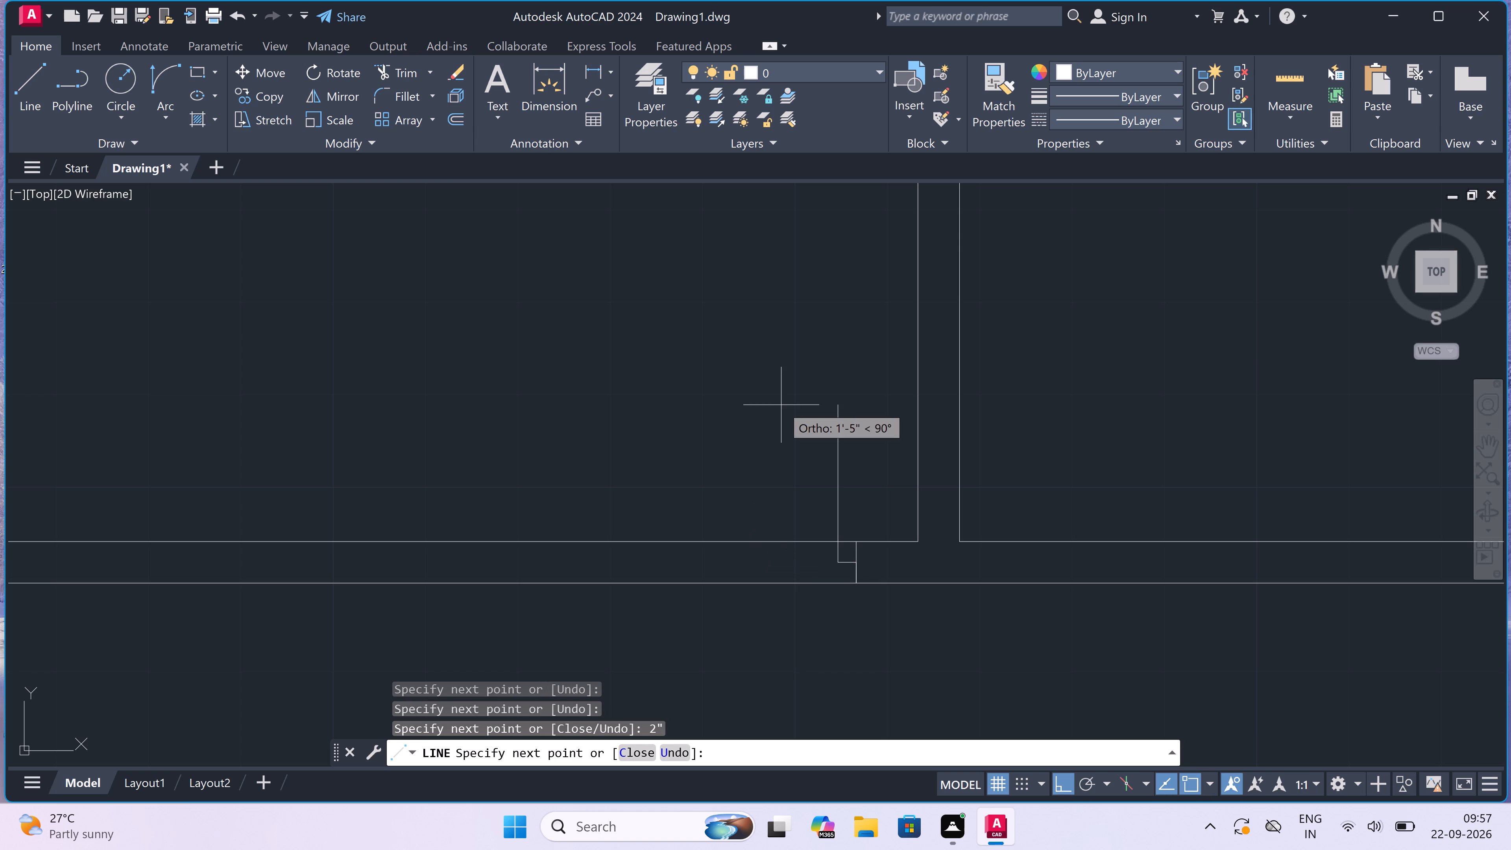
right_click_drag(1492, 0, 1492, 8)
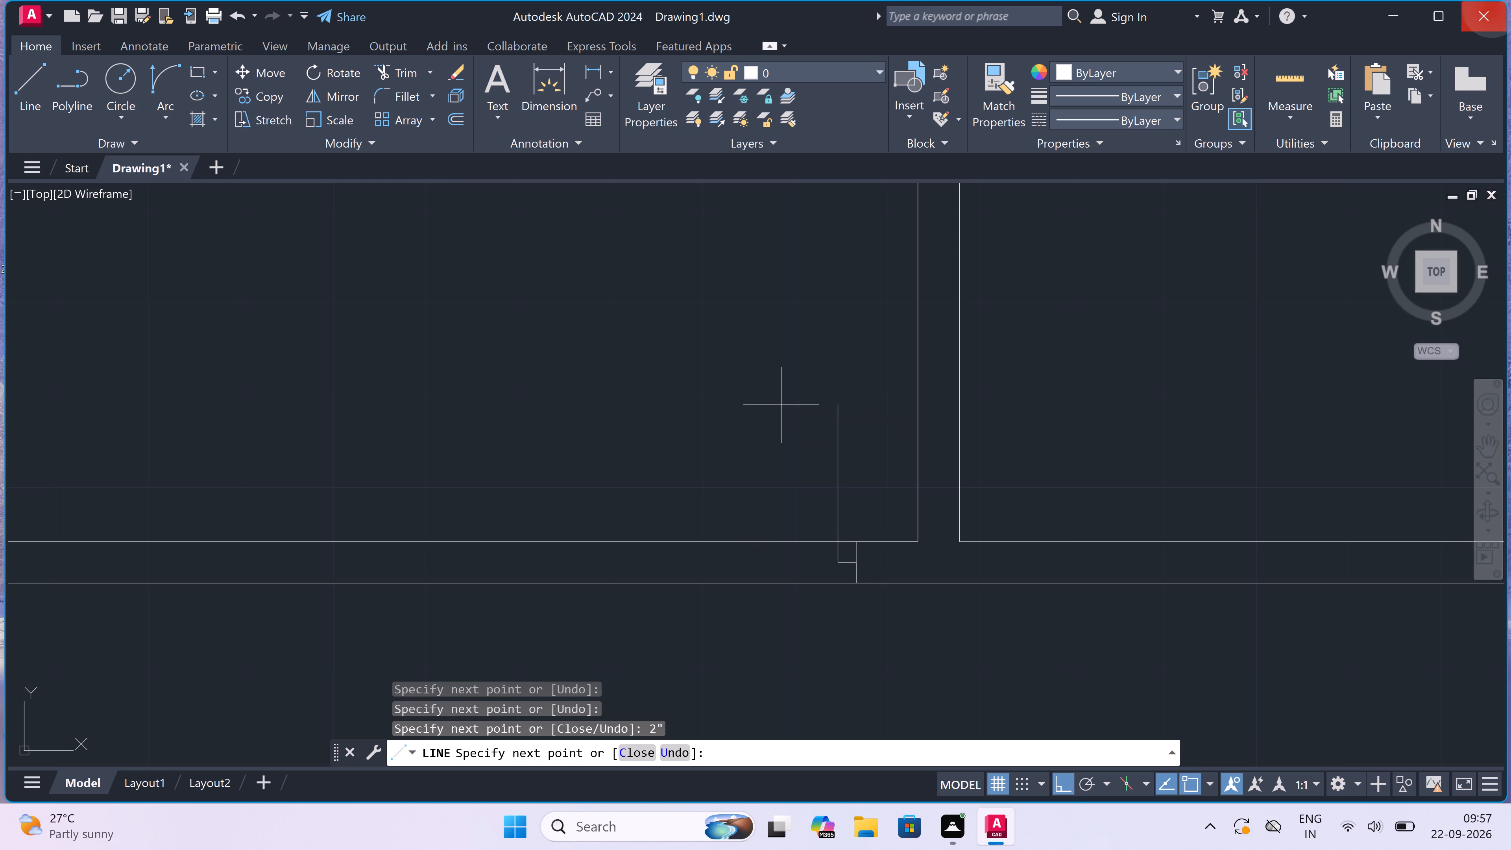
right_click_drag(1492, 8, 1500, 0)
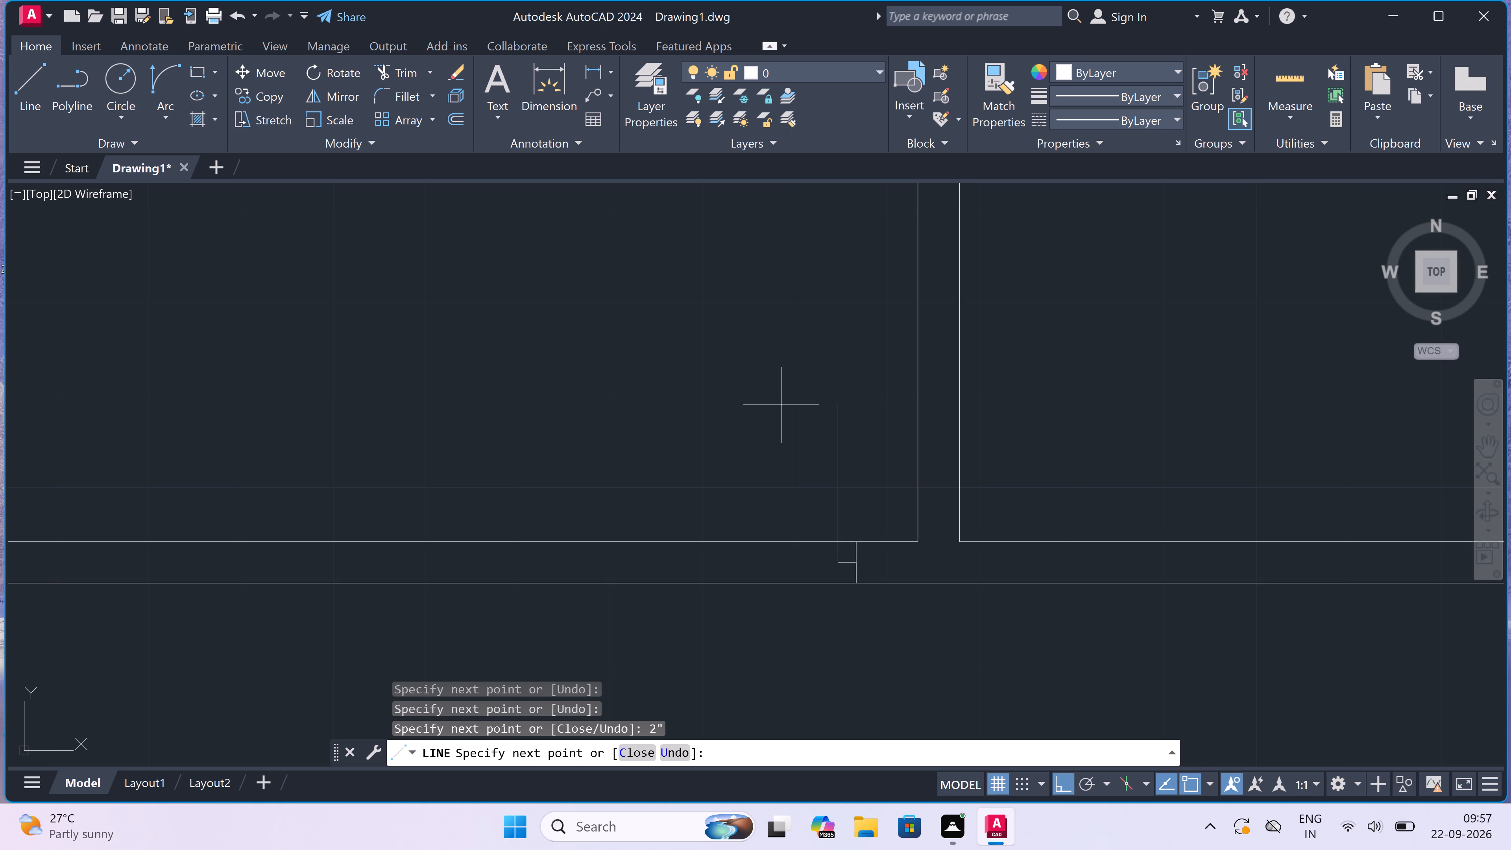
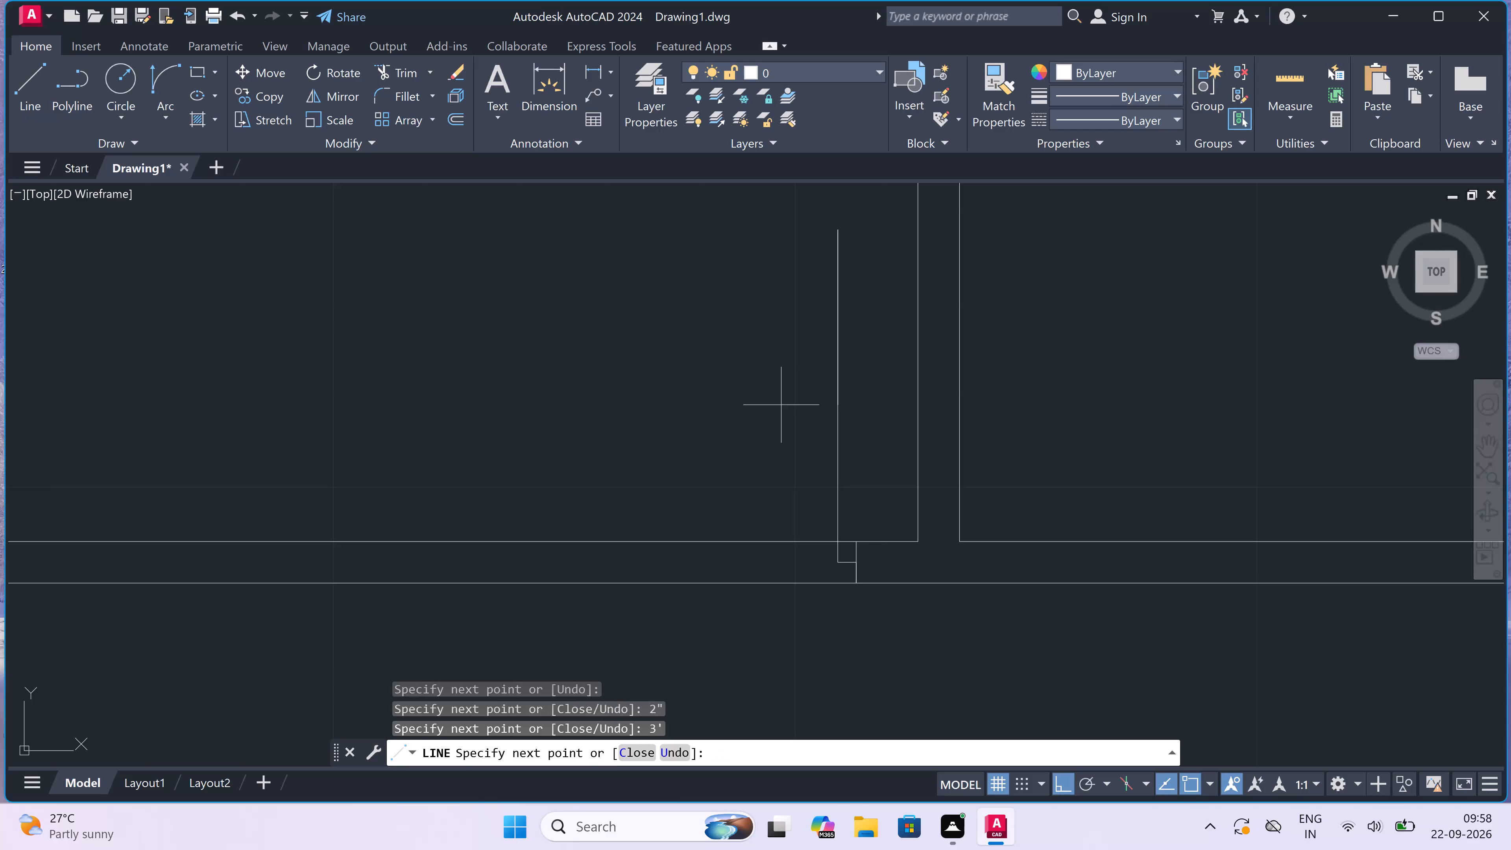
Draw the opposite jamb line across the horizontal interior wall, left of the door leaf, with a 2" stop extending right from its midpoint.
key("Escape")
scroll(1500, 0, "down", 5)
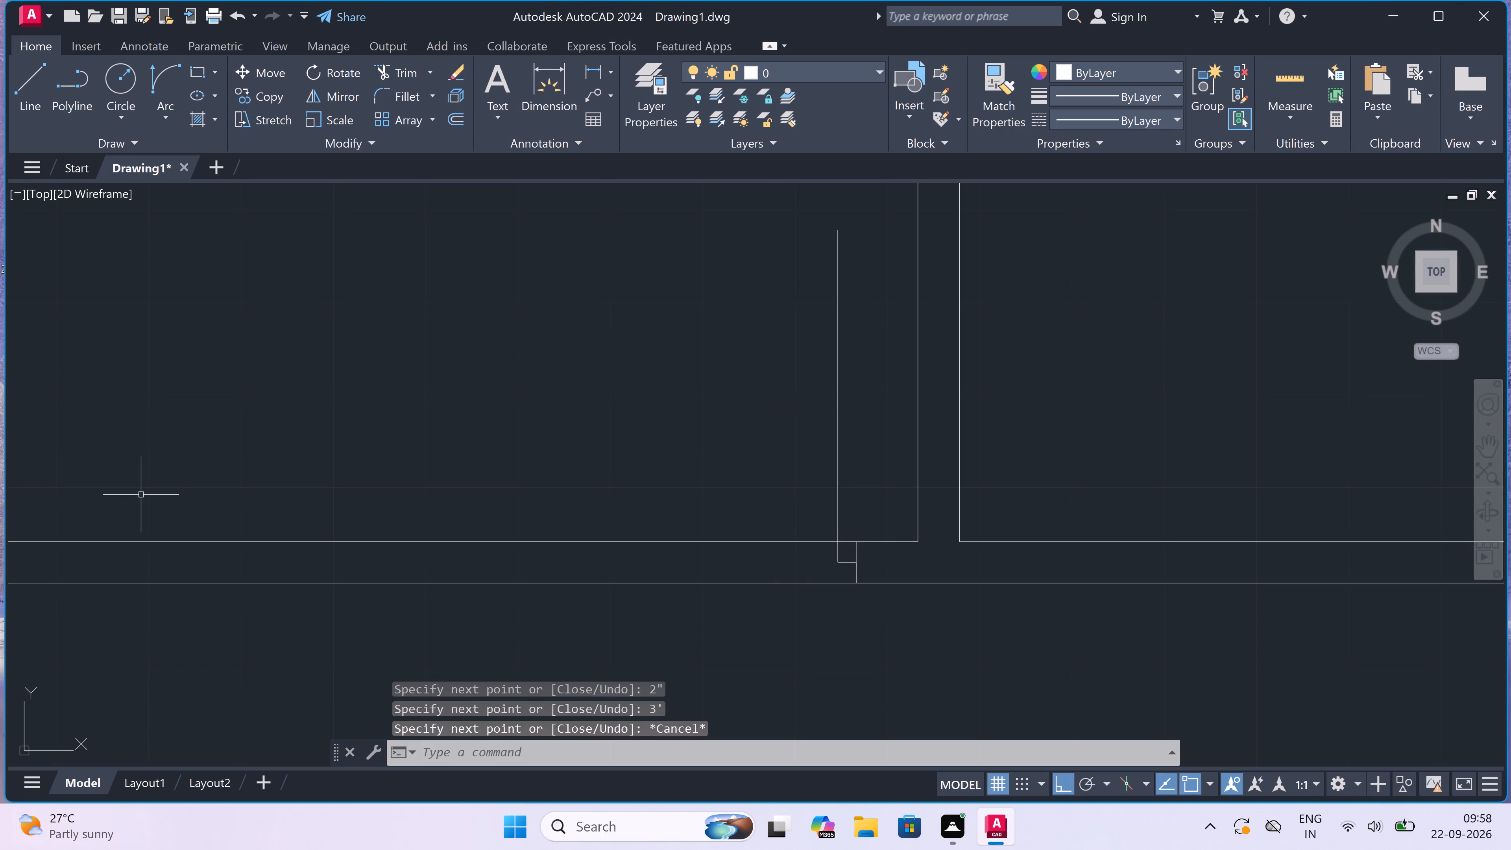
scroll(642, 586, "down", 5)
scroll(619, 564, "up", 4)
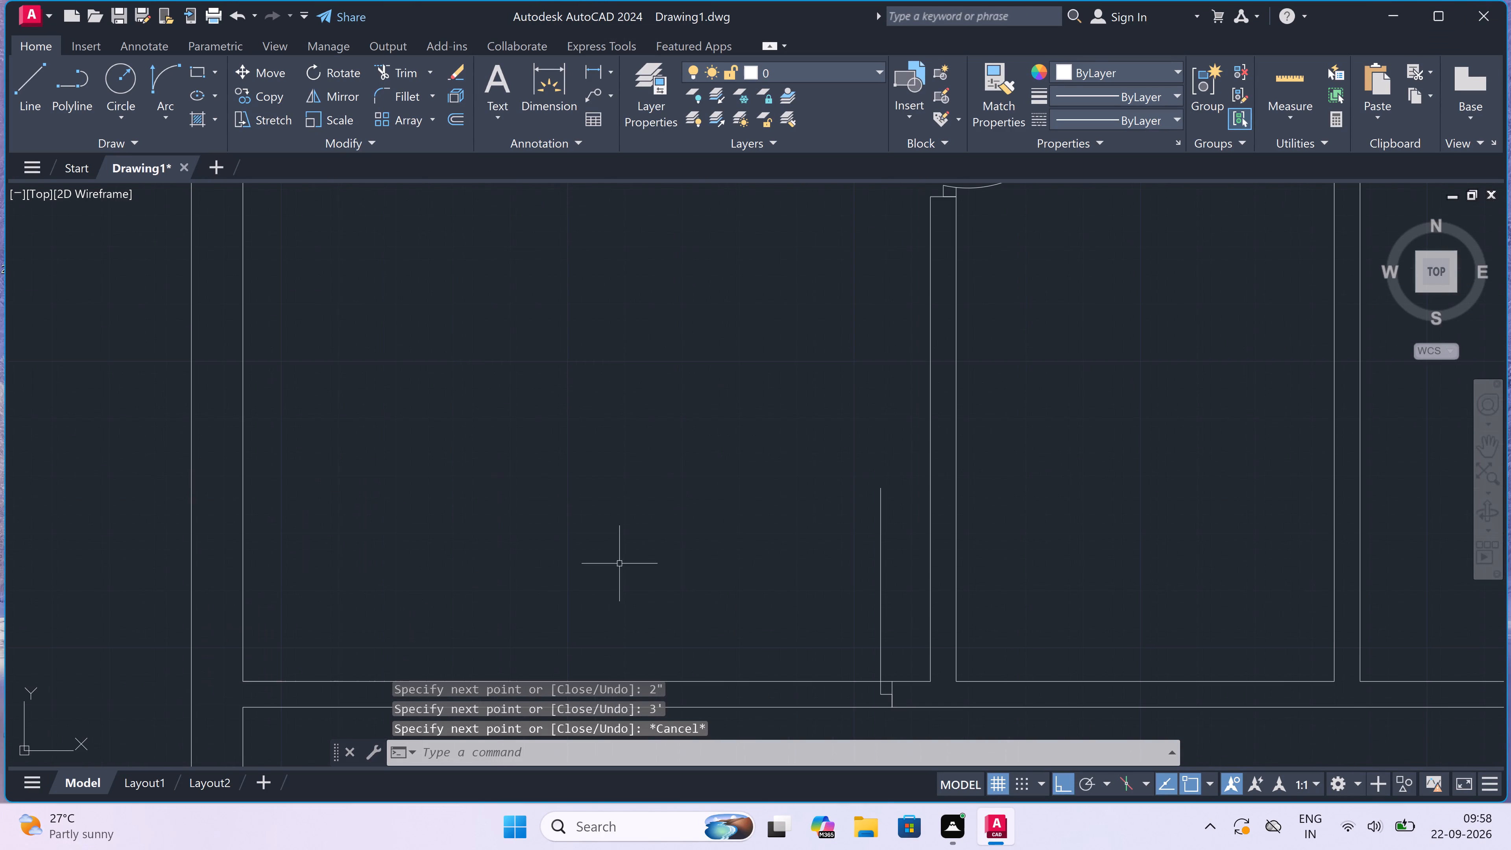
scroll(650, 646, "down", 2)
scroll(683, 690, "up", 2)
key("space")
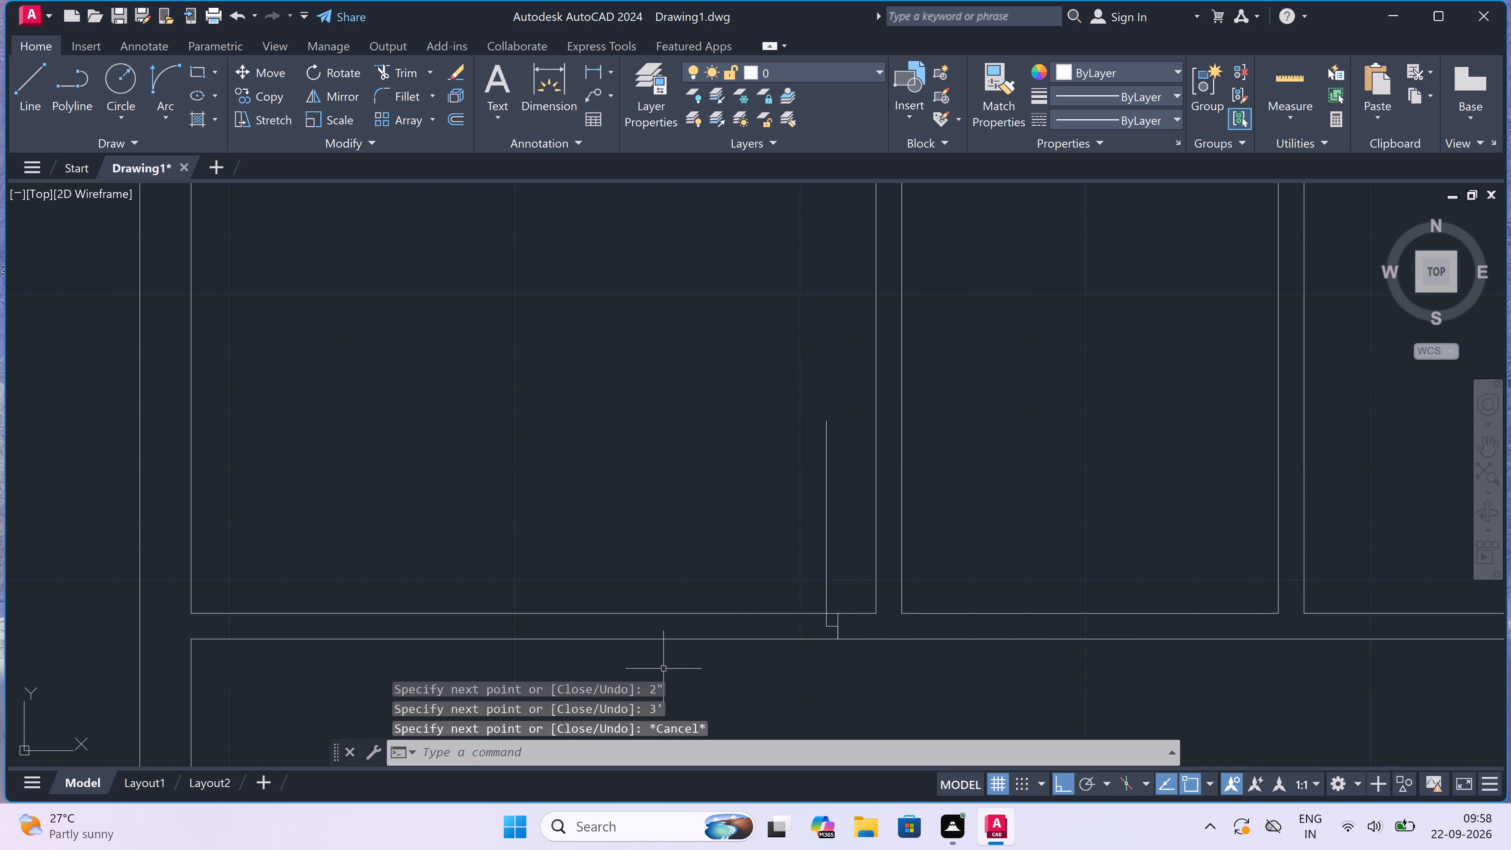
left_click(654, 617)
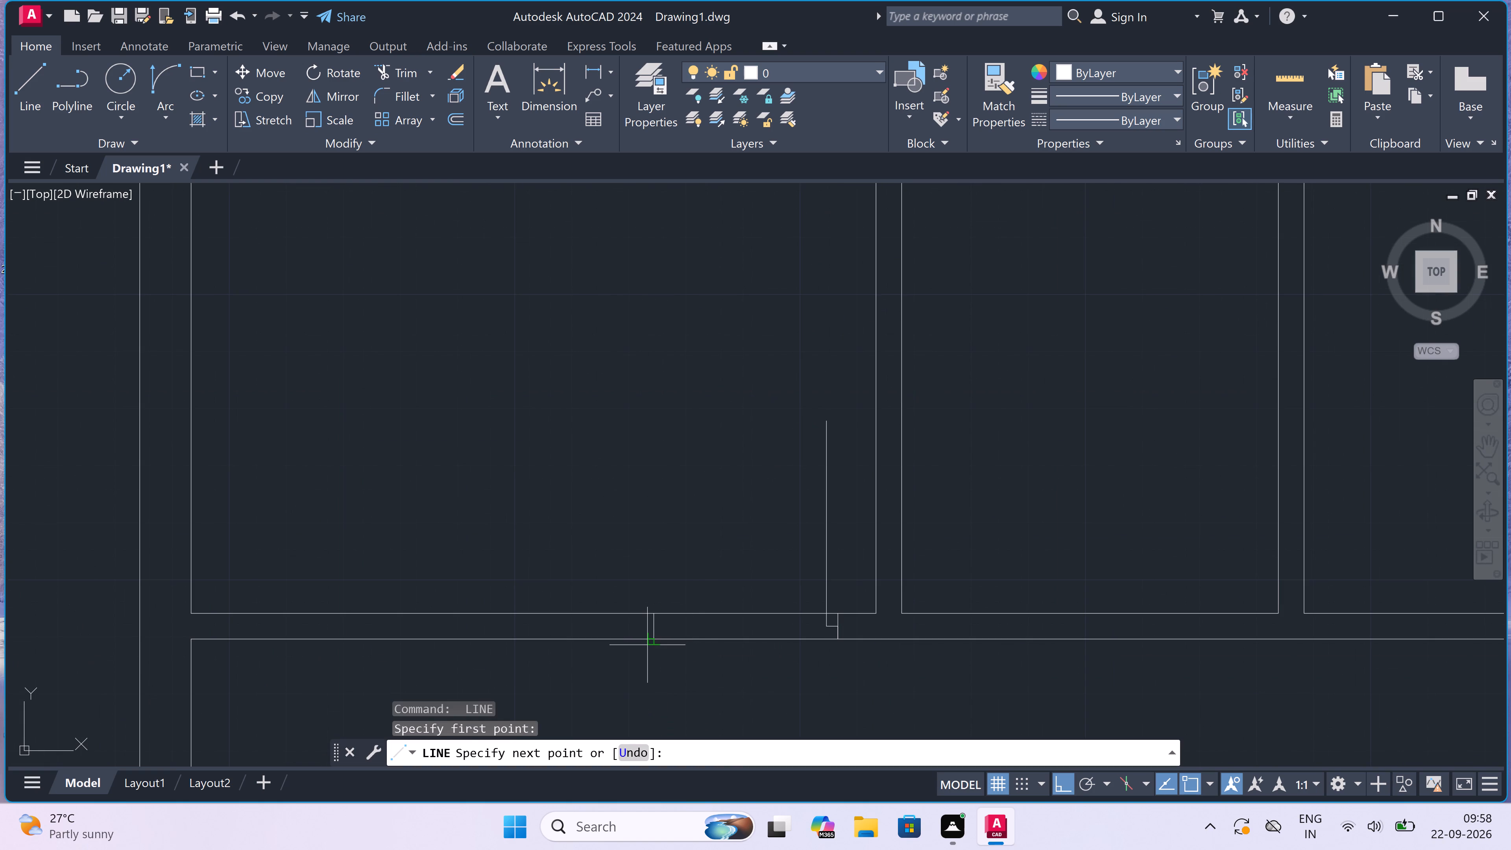
left_click(647, 645)
scroll(651, 640, "up", 2)
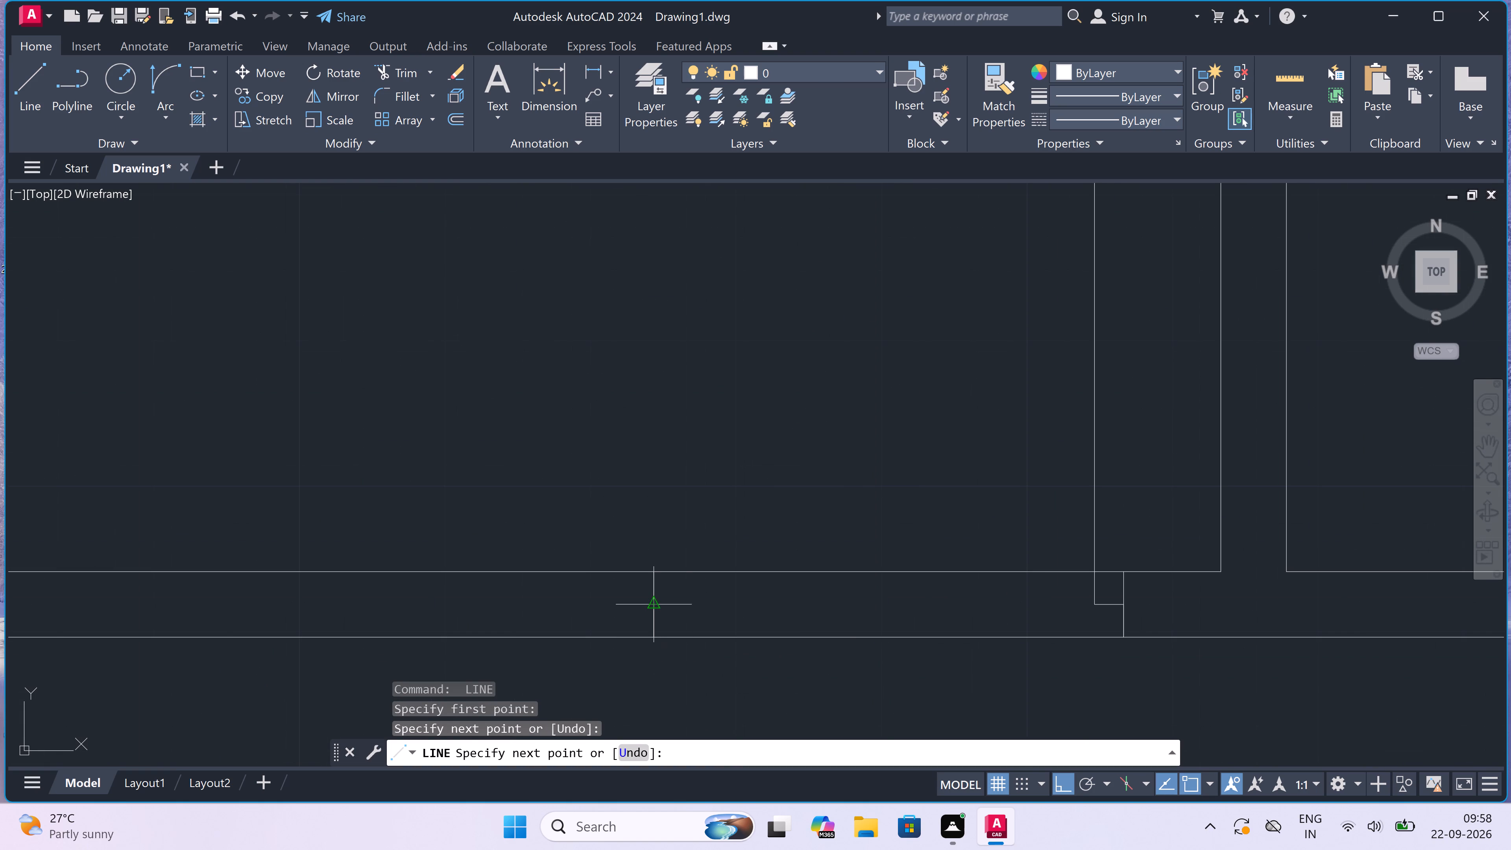
left_click(656, 604)
type("2\"")
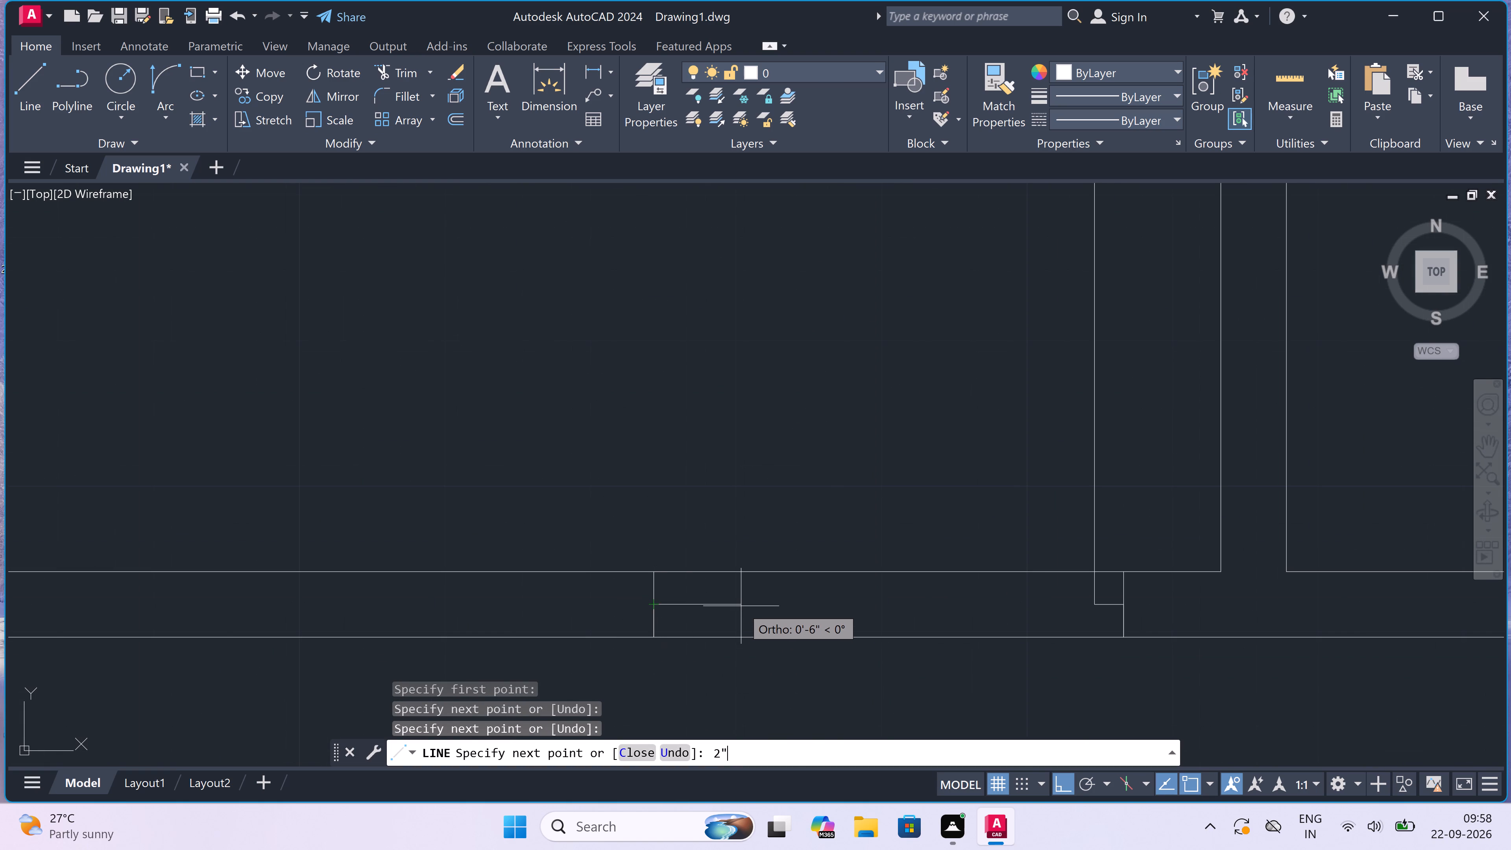
key("space")
key("Escape")
Draw the door swing as a start-end-direction arc from the leaf's free end to the opposite stop, bulging into the first room.
scroll(741, 606, "down", 2)
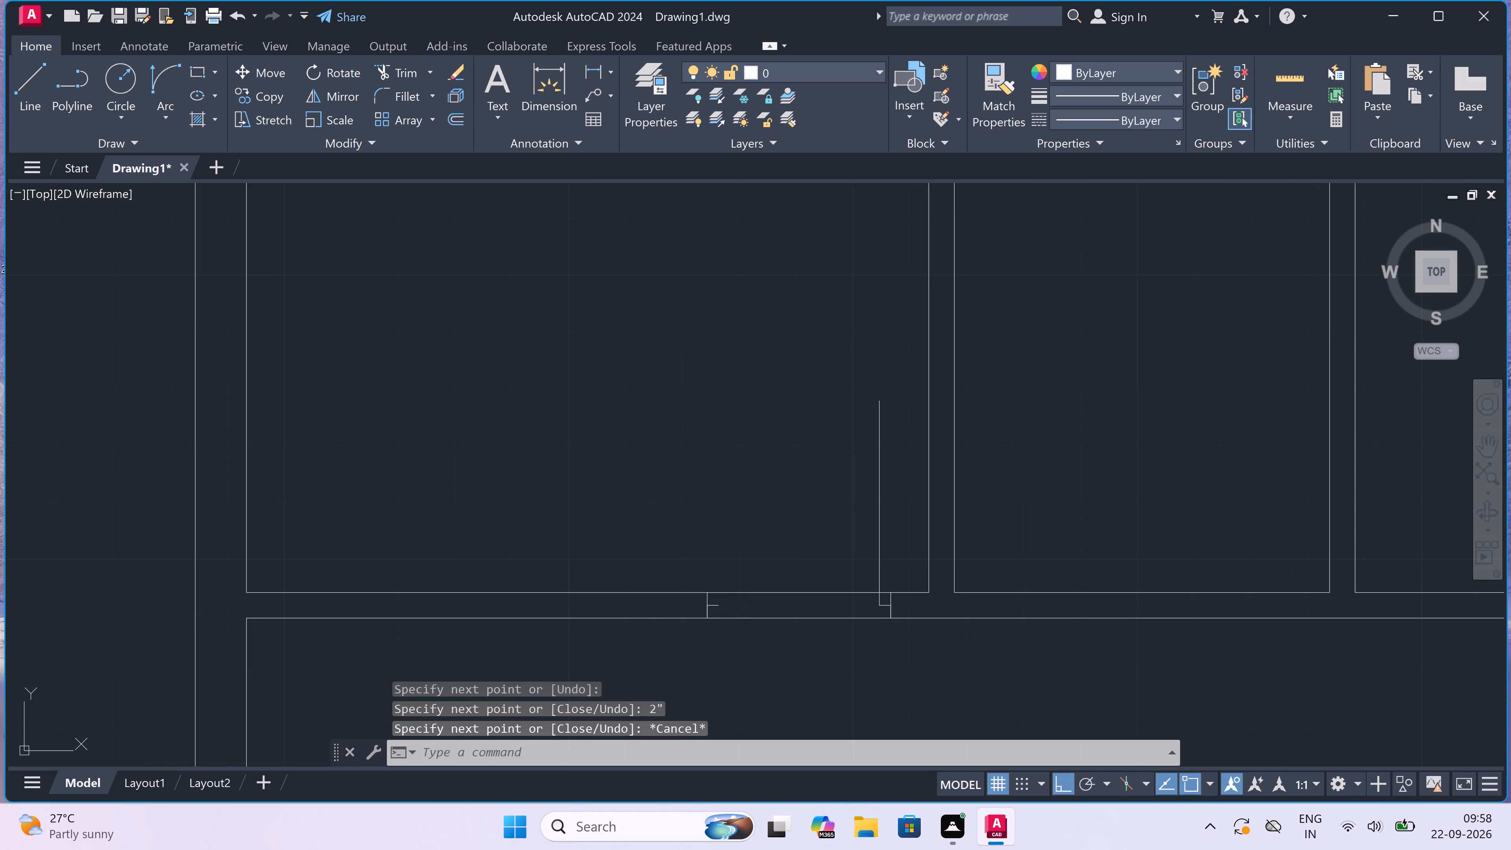
left_click(158, 74)
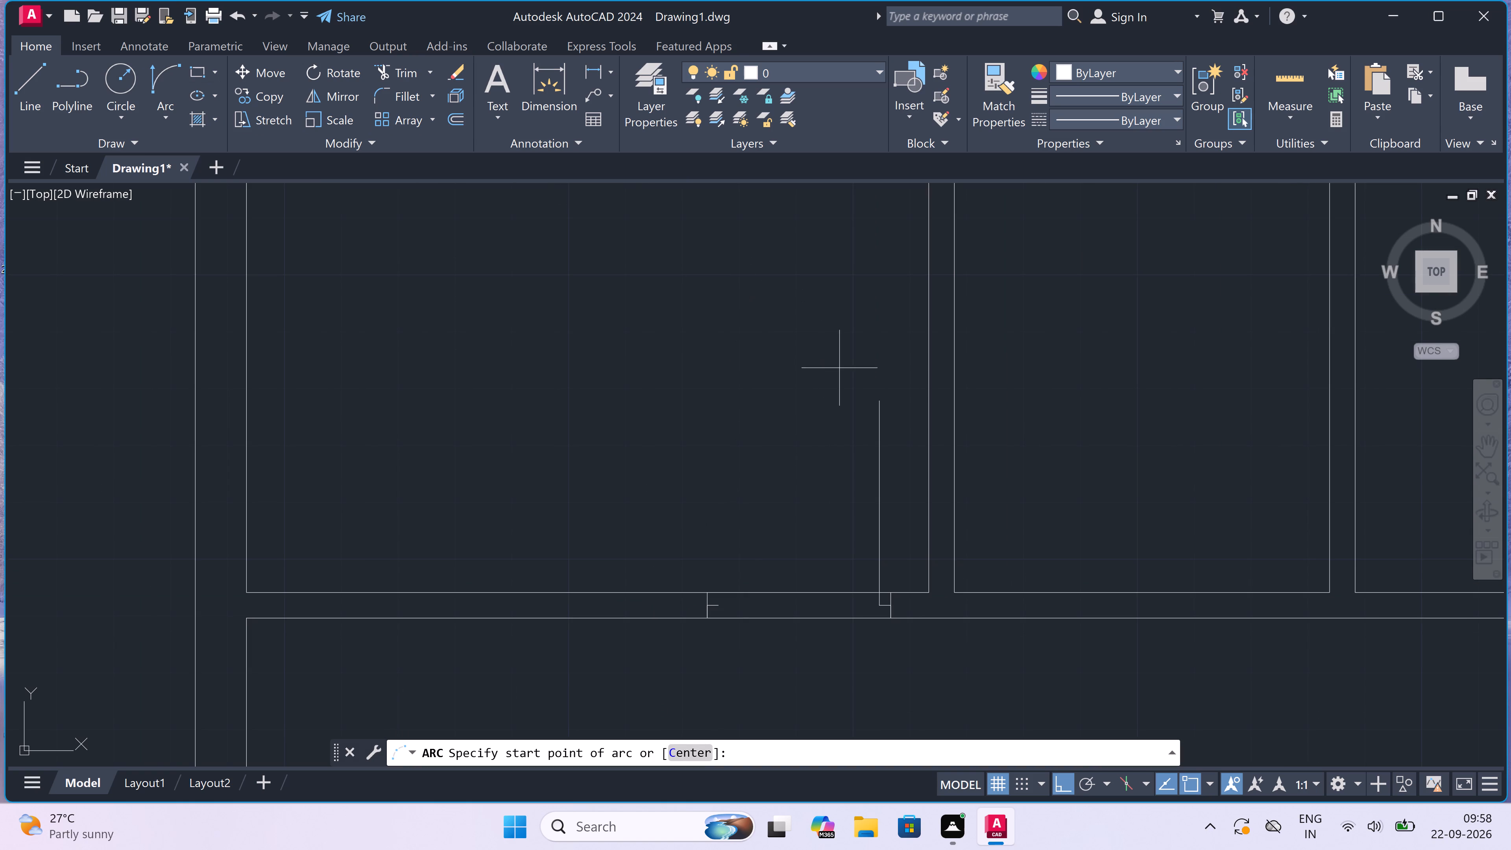
left_click(883, 402)
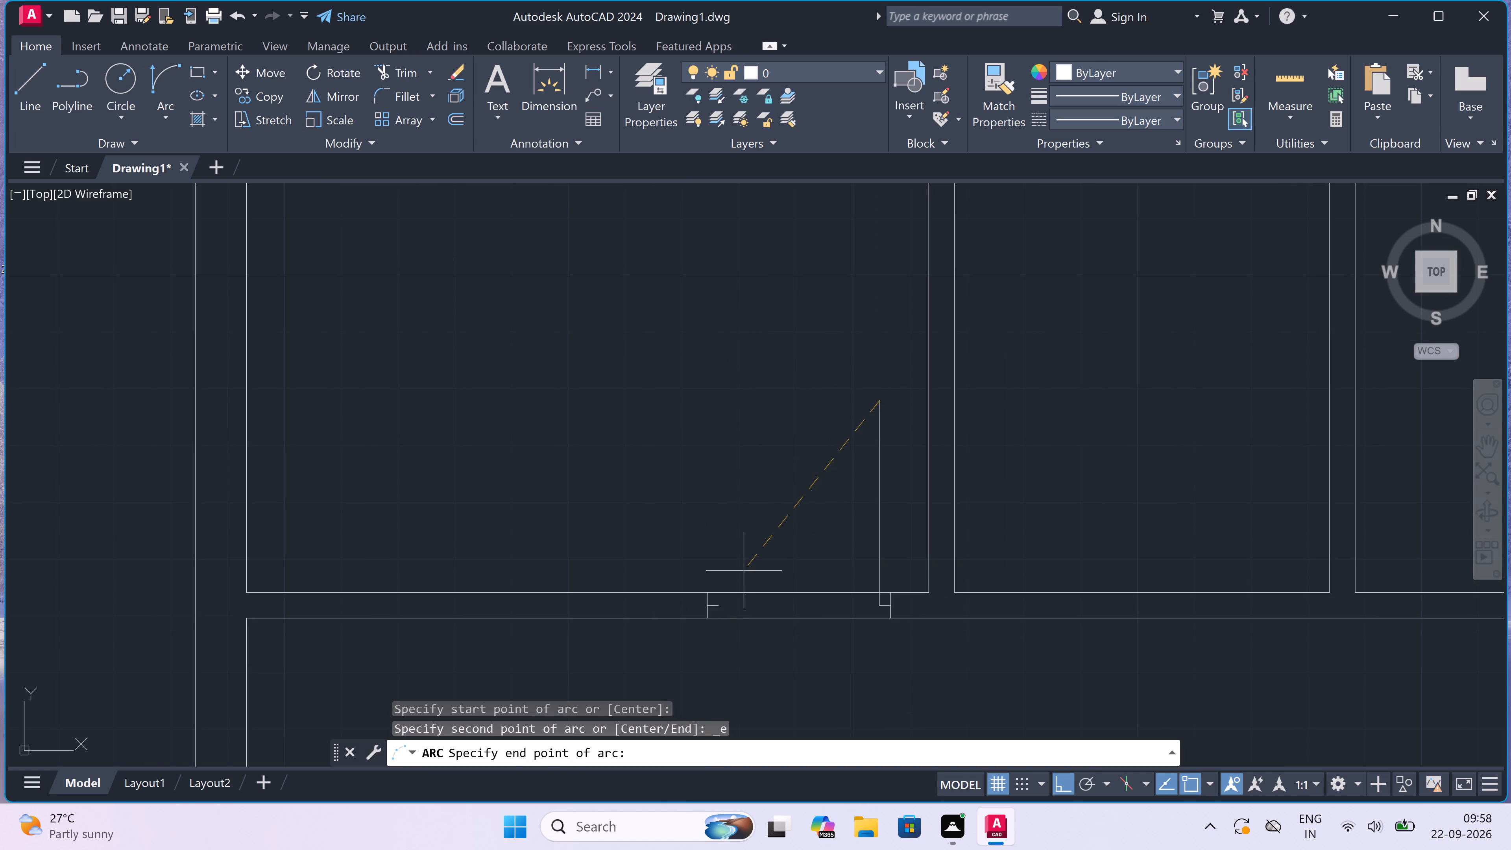
left_click(721, 603)
left_click(630, 530)
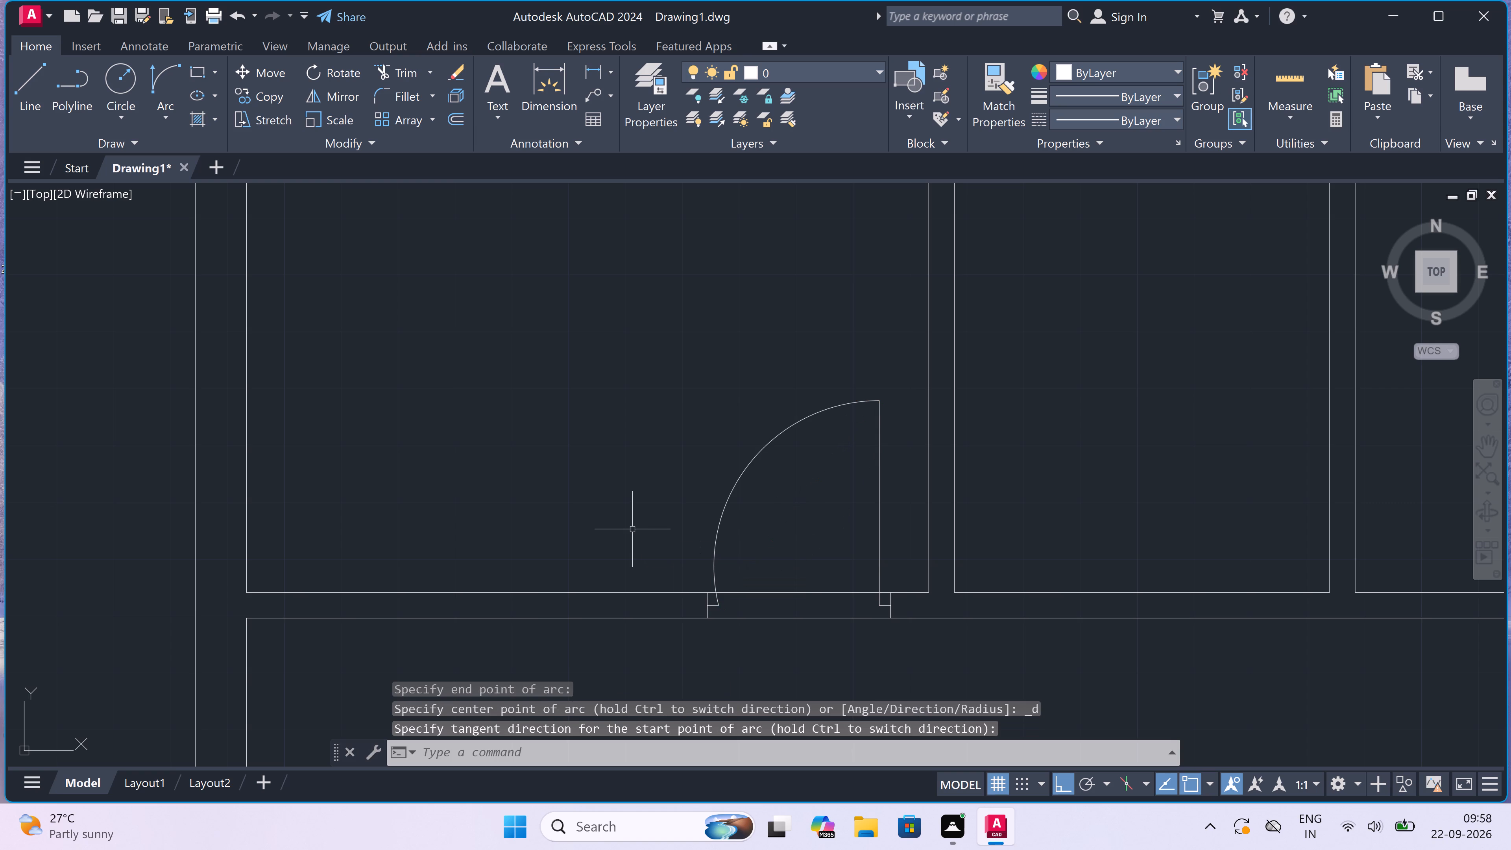
Trim both horizontal wall lines between the first room's door jambs to clear the opening, and finish trimming.
key("t")
key("r")
key("space")
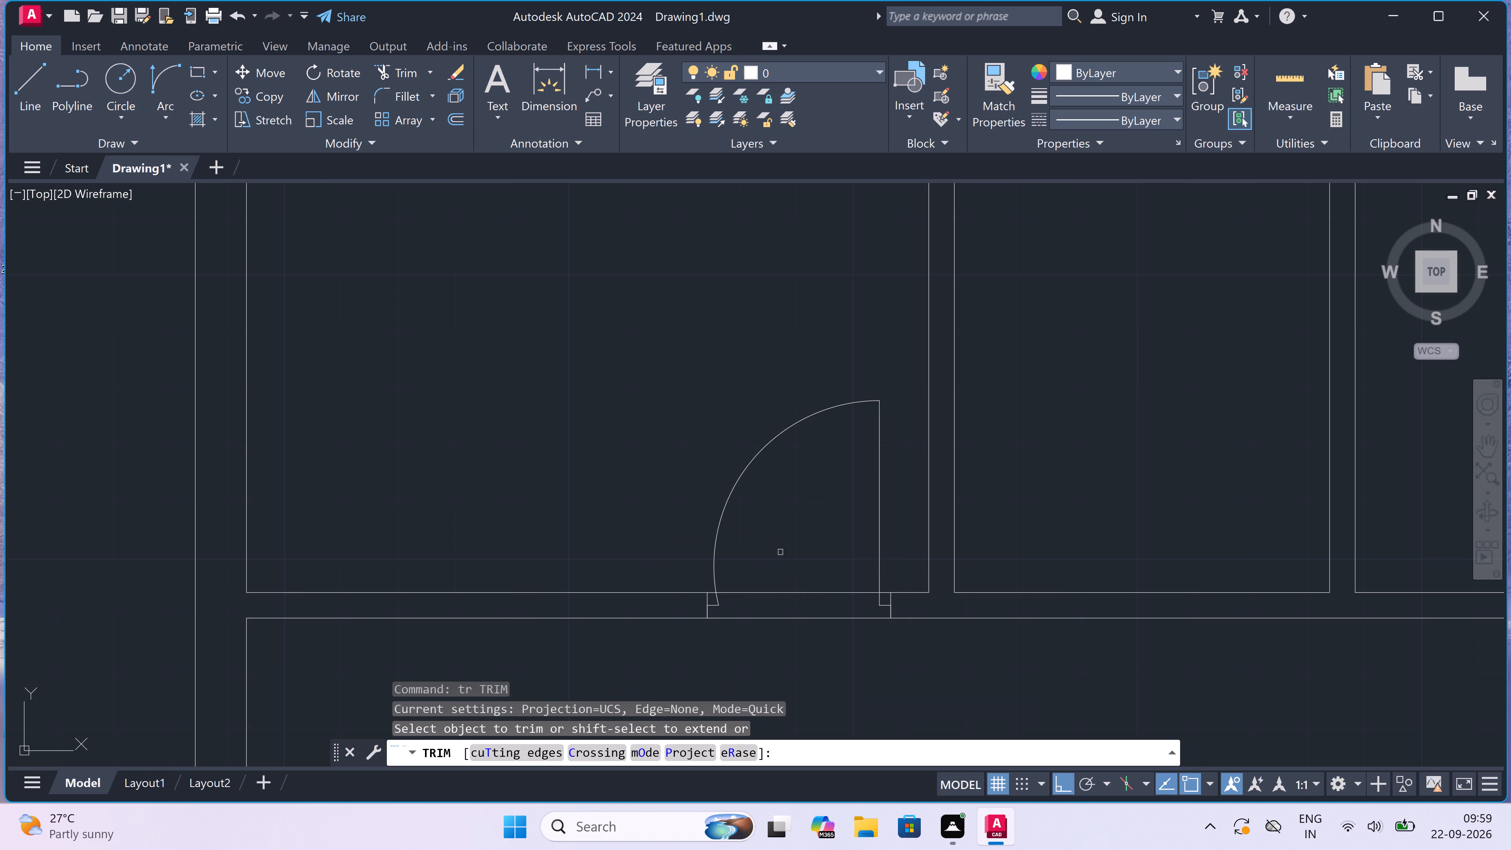
left_click(780, 552)
left_click(784, 687)
key("Escape")
Draw a jamb line across the horizontal wall just right of the second partition, with a 2" stop to the right and a 3' door leaf upward.
scroll(775, 627, "down", 3)
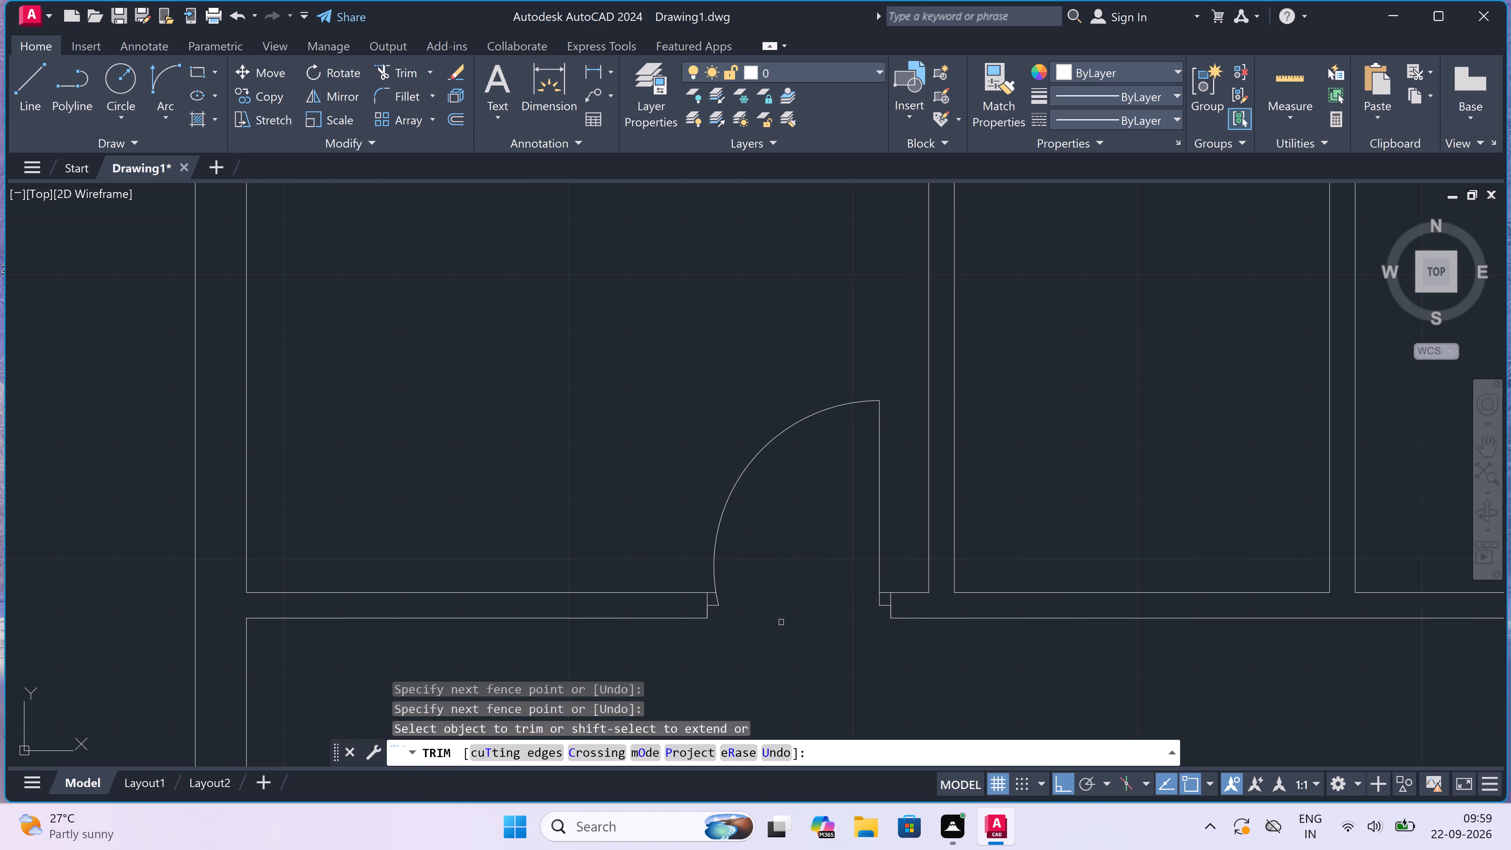
scroll(873, 572, "down", 1)
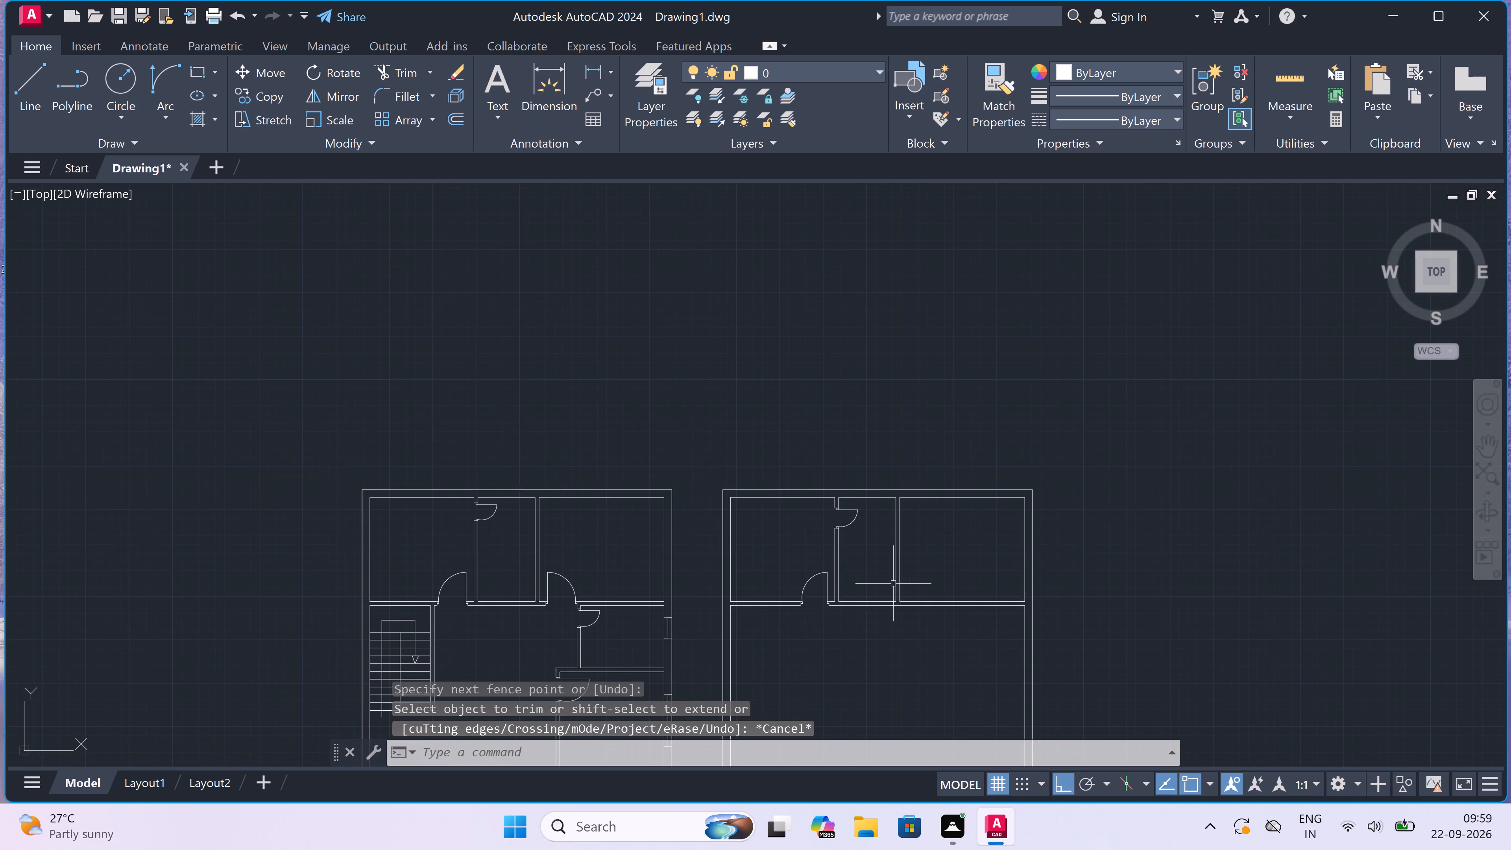
scroll(916, 588, "up", 3)
key("l")
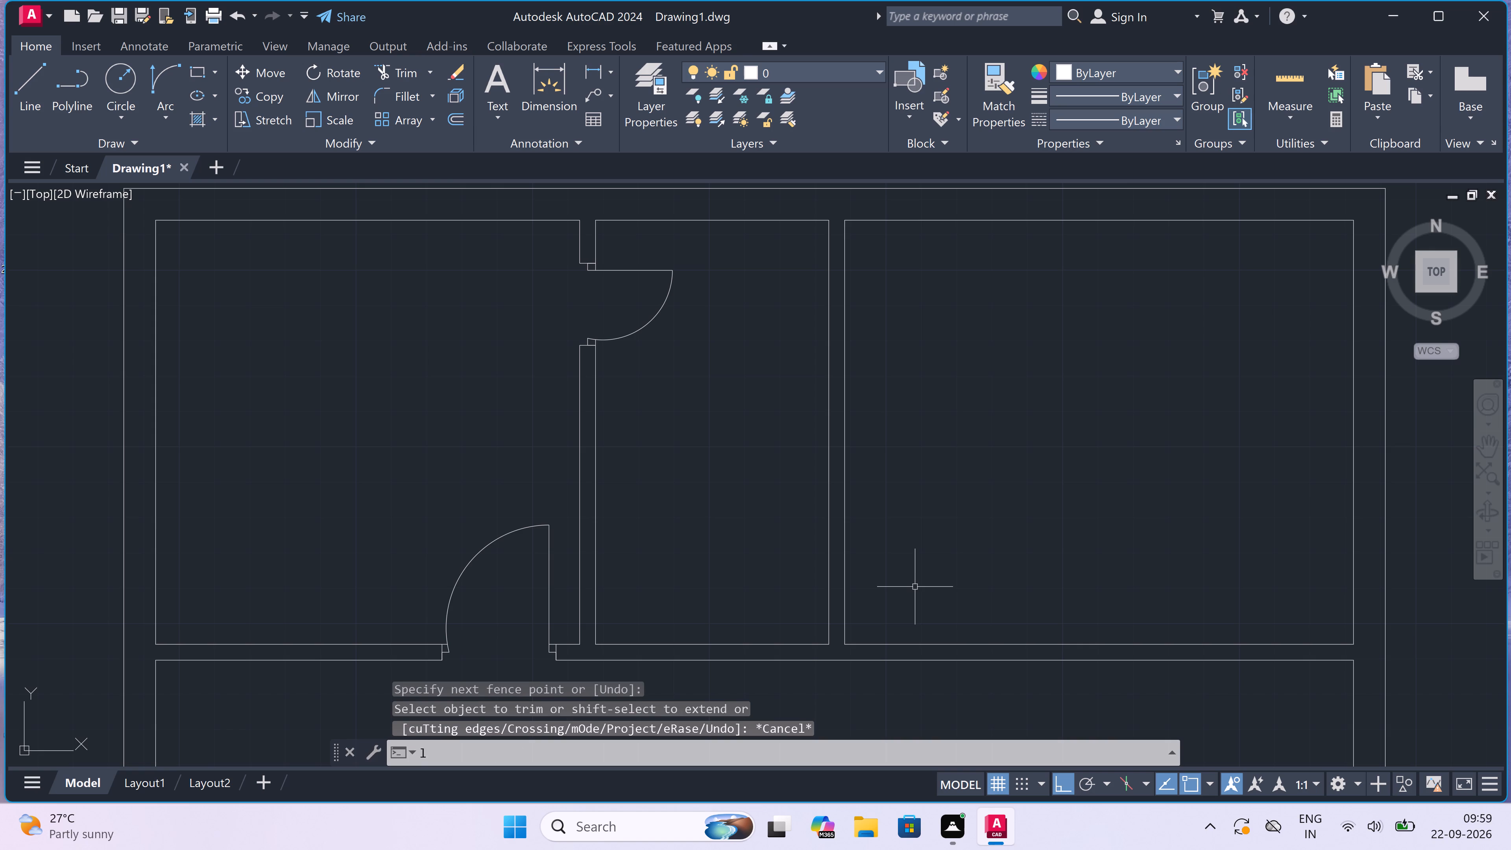
key("space")
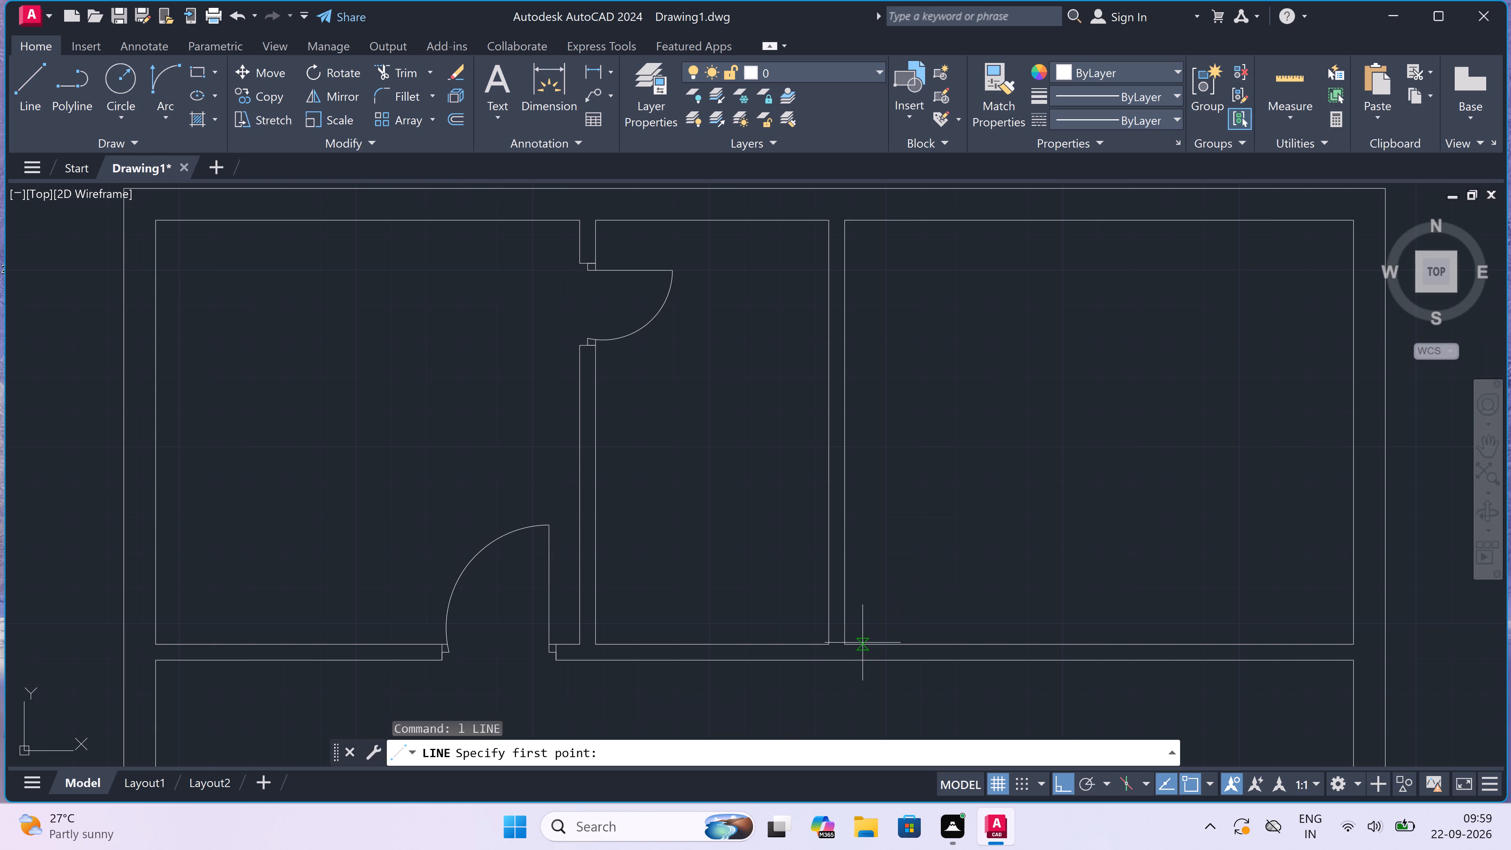
scroll(866, 636, "up", 2)
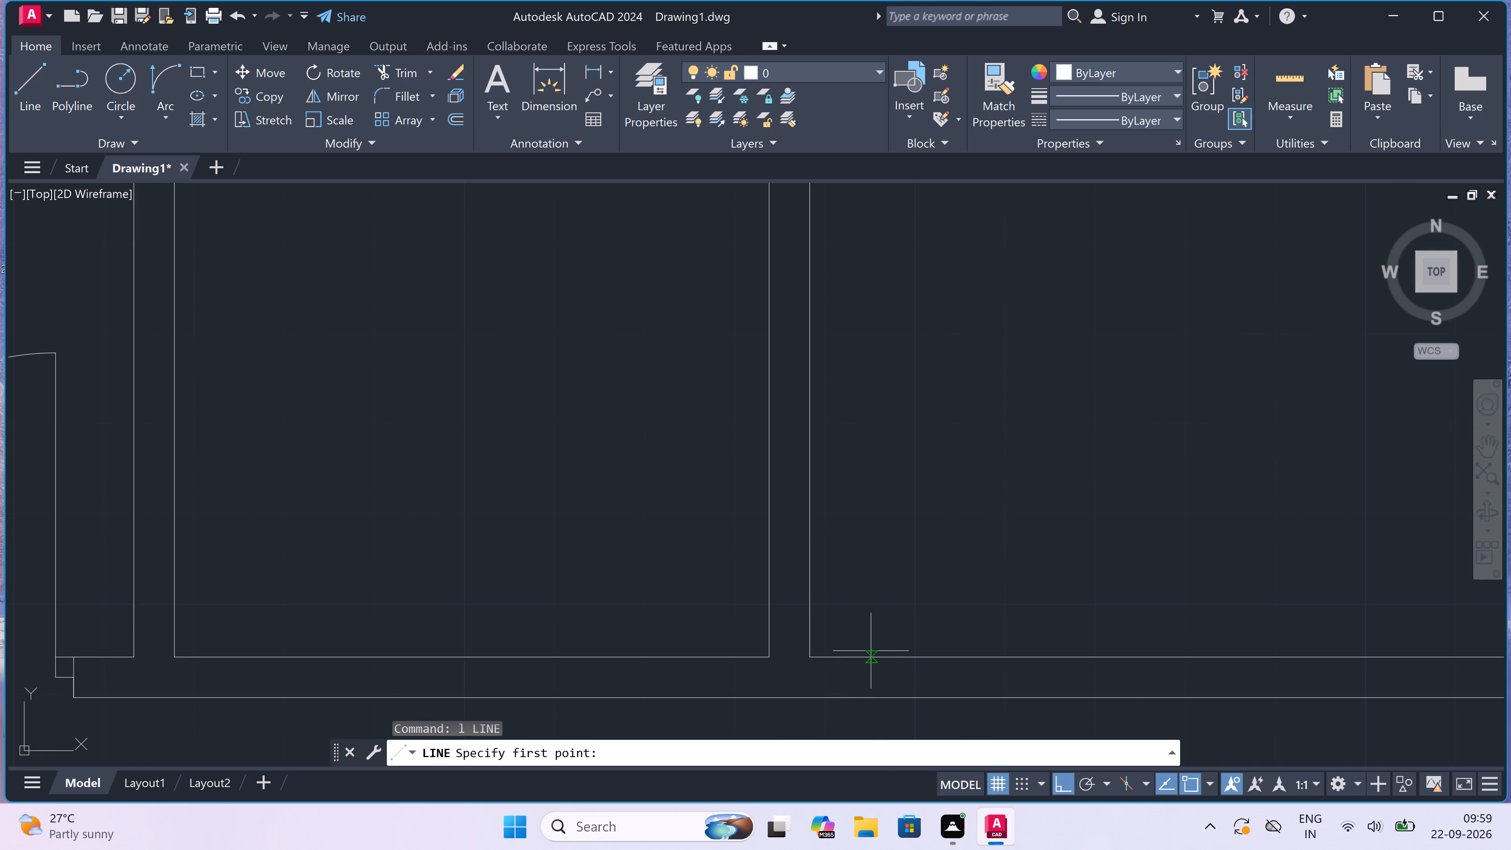
left_click(864, 658)
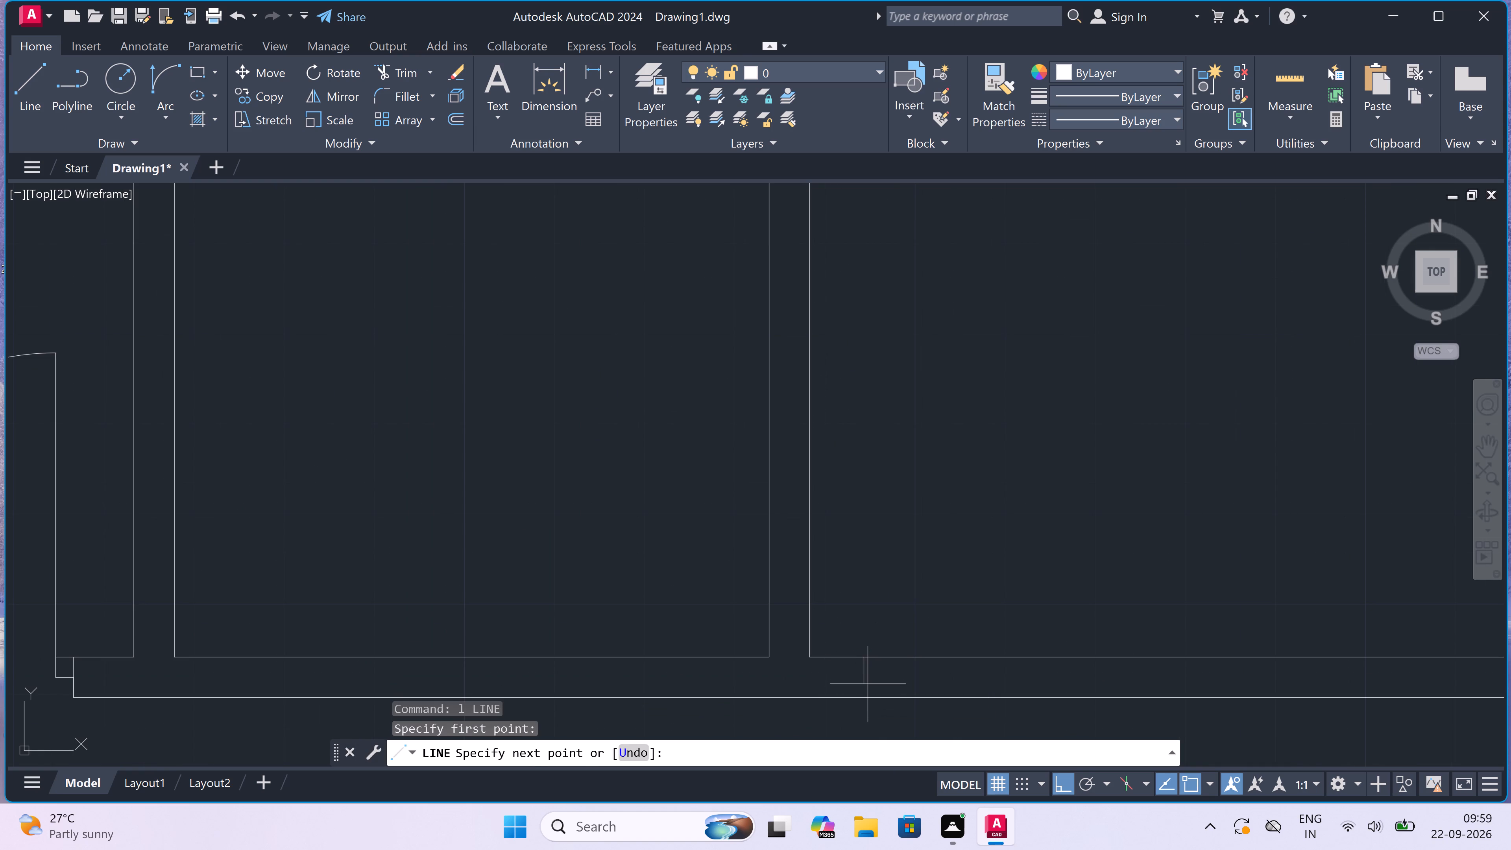
left_click(865, 694)
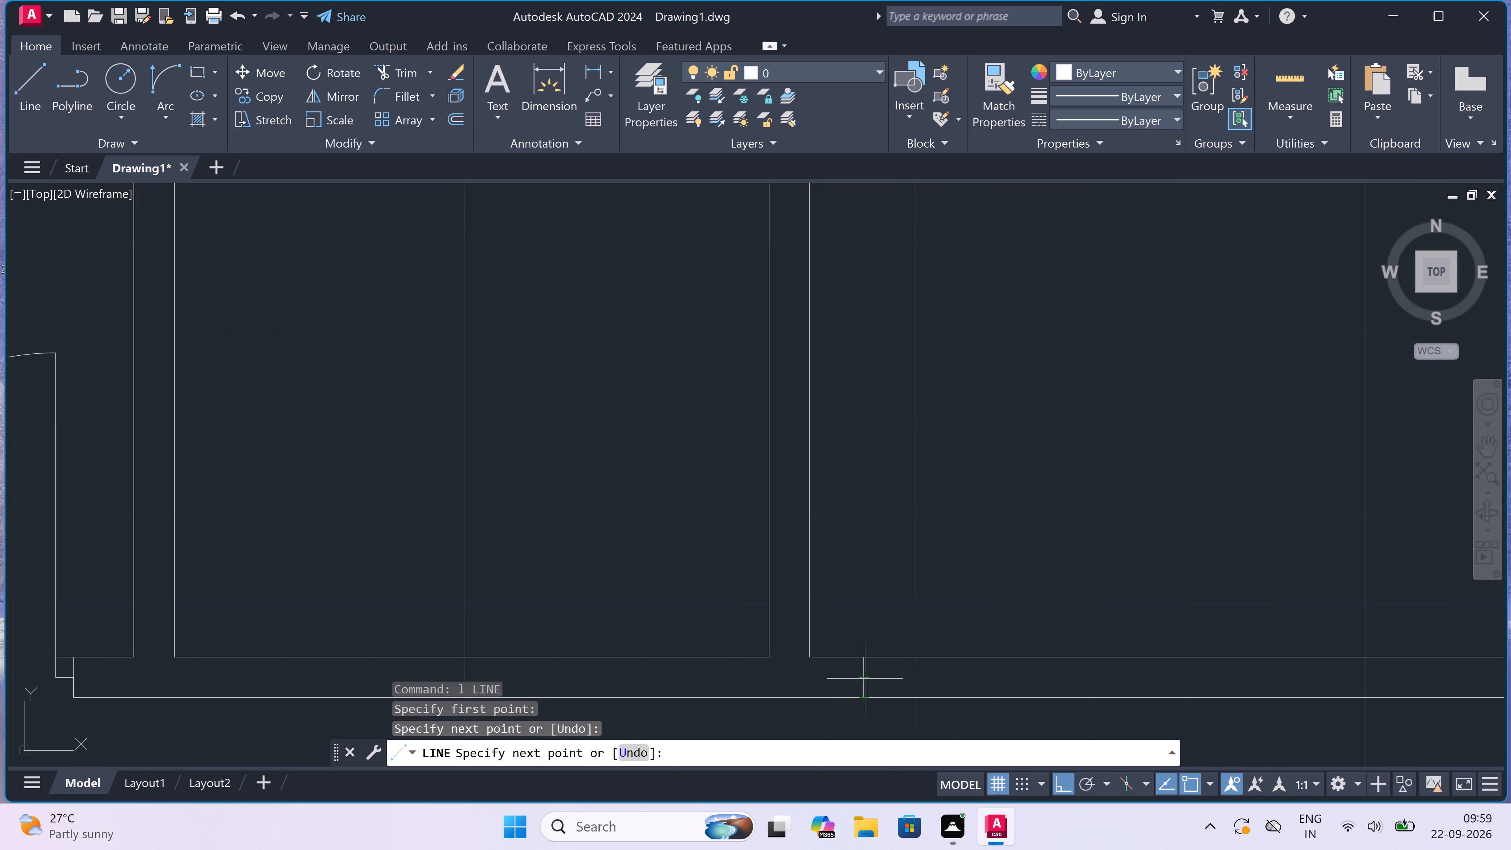
left_click(864, 676)
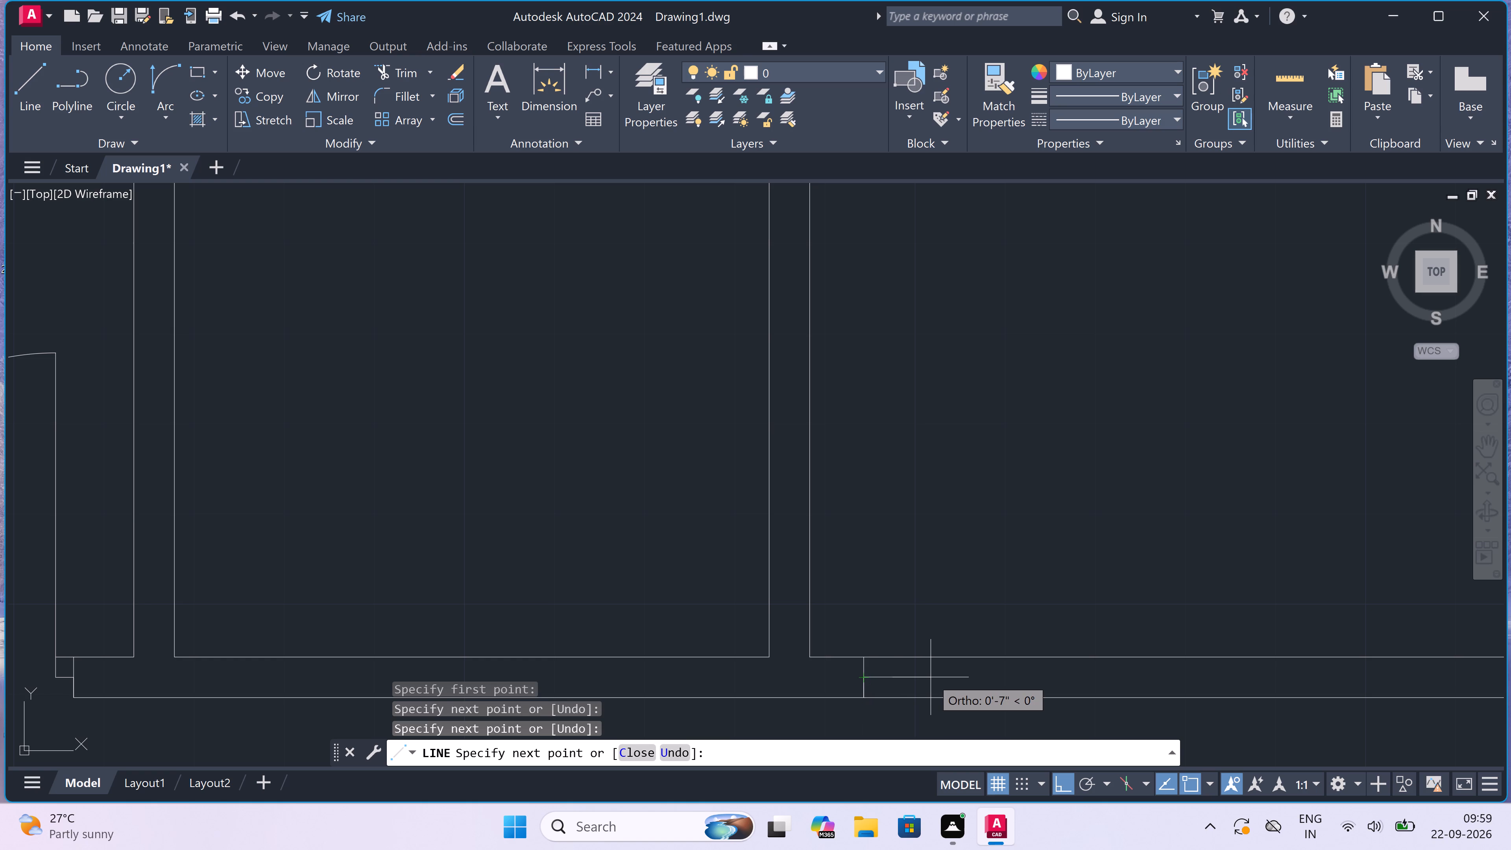
key("2")
key("shift+quotedbl")
key("space")
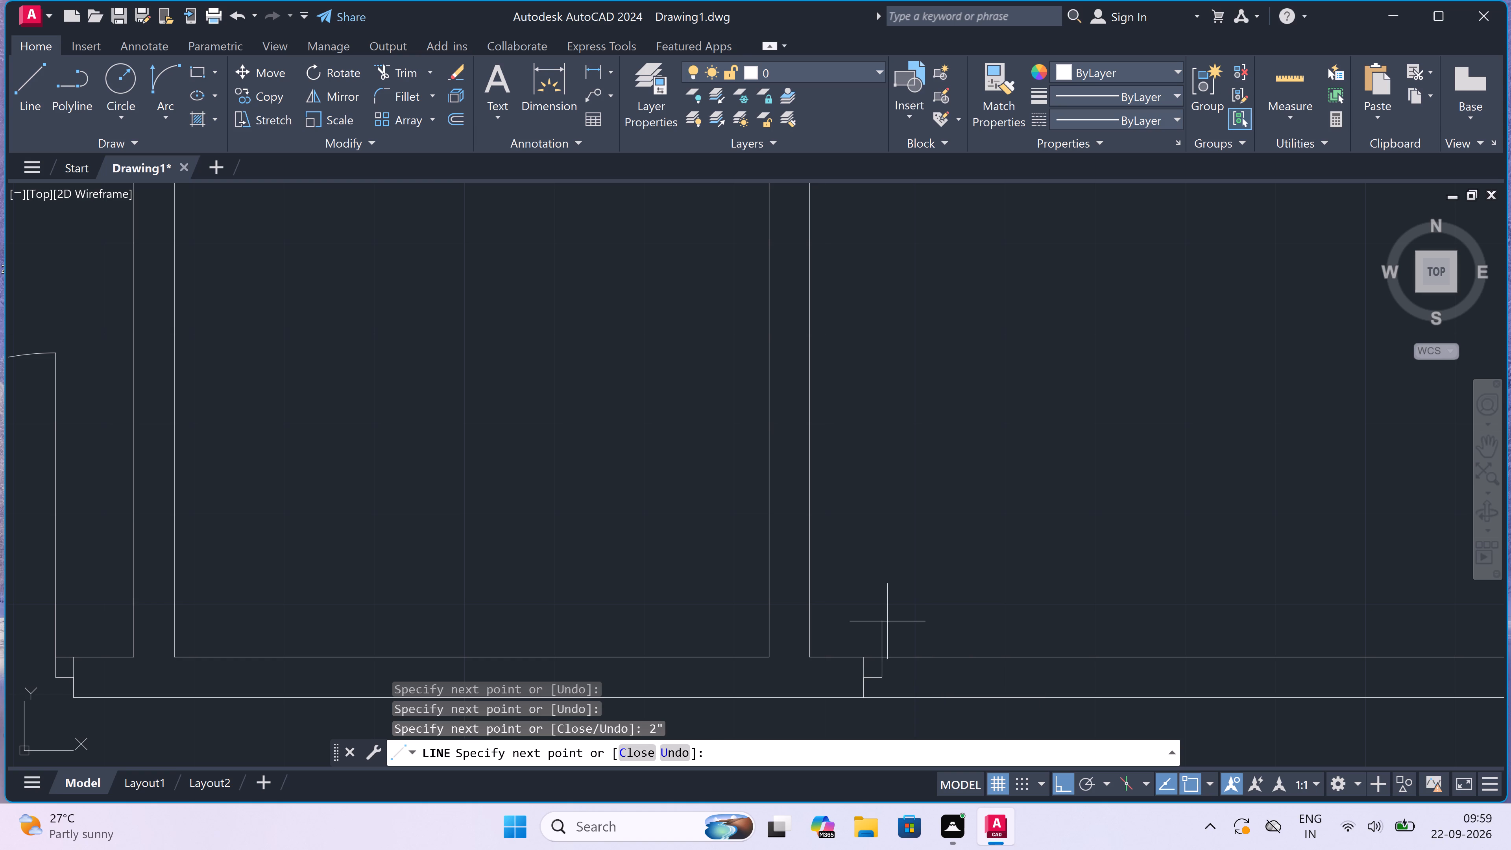
type("3'")
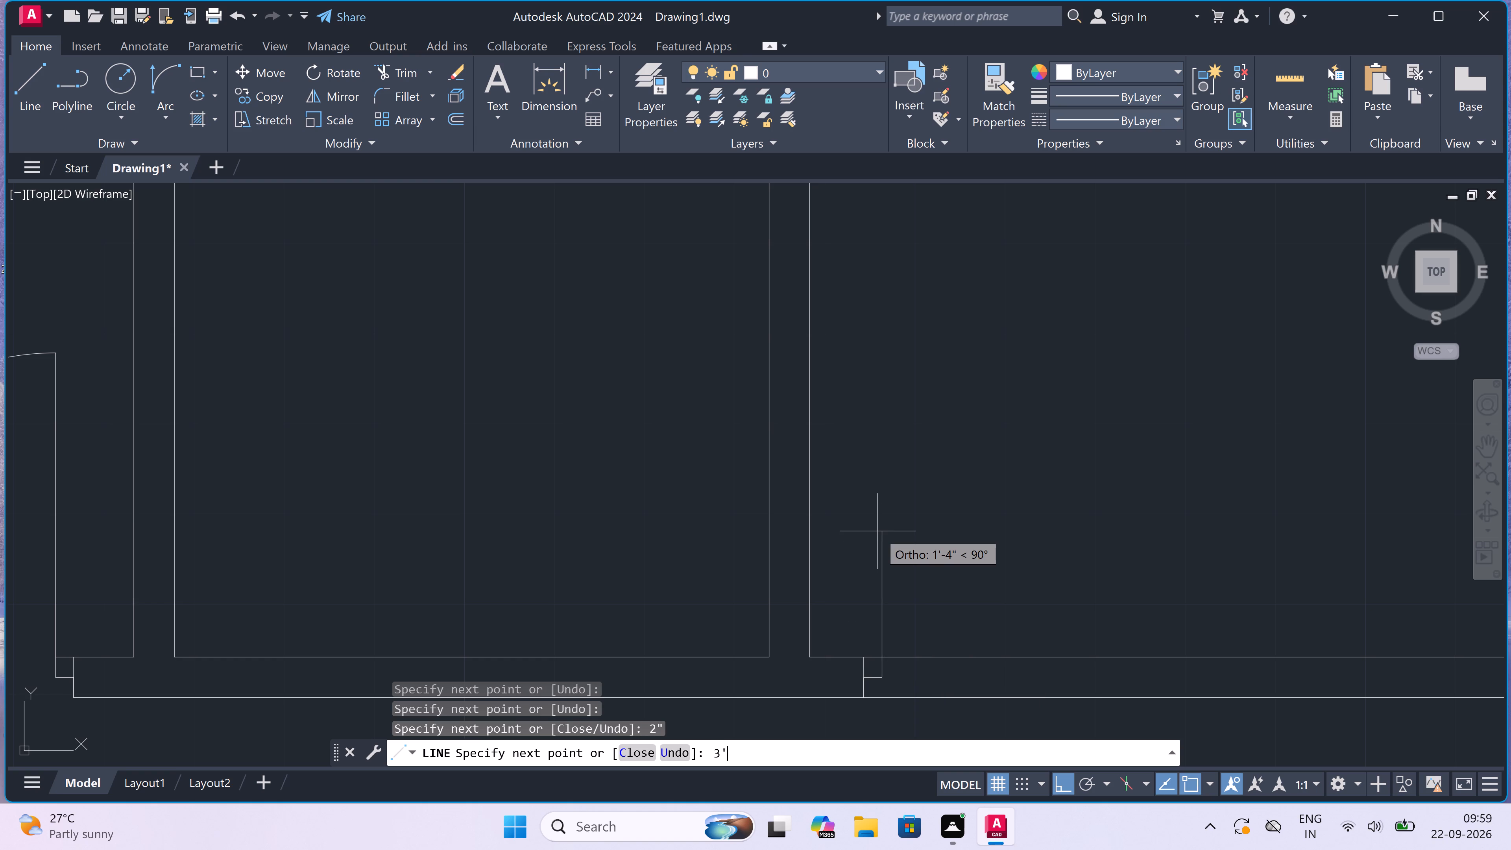
key("space")
key("Escape")
Draw the opposite jamb line across the horizontal wall, right of the new door leaf, with a 2" stop extending left from its midpoint.
key("space")
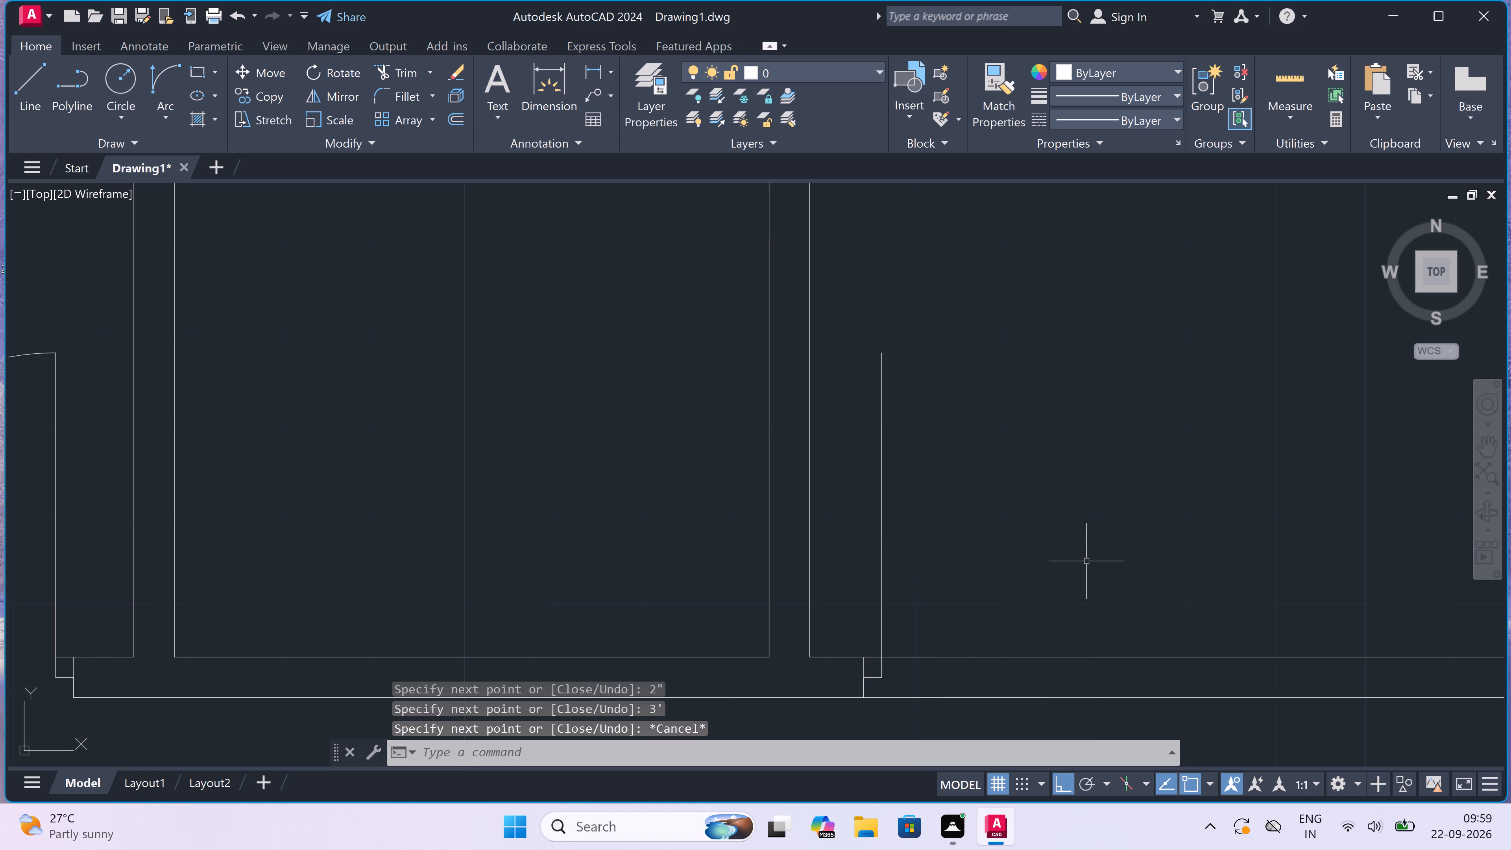
left_click(1145, 653)
left_click(1141, 695)
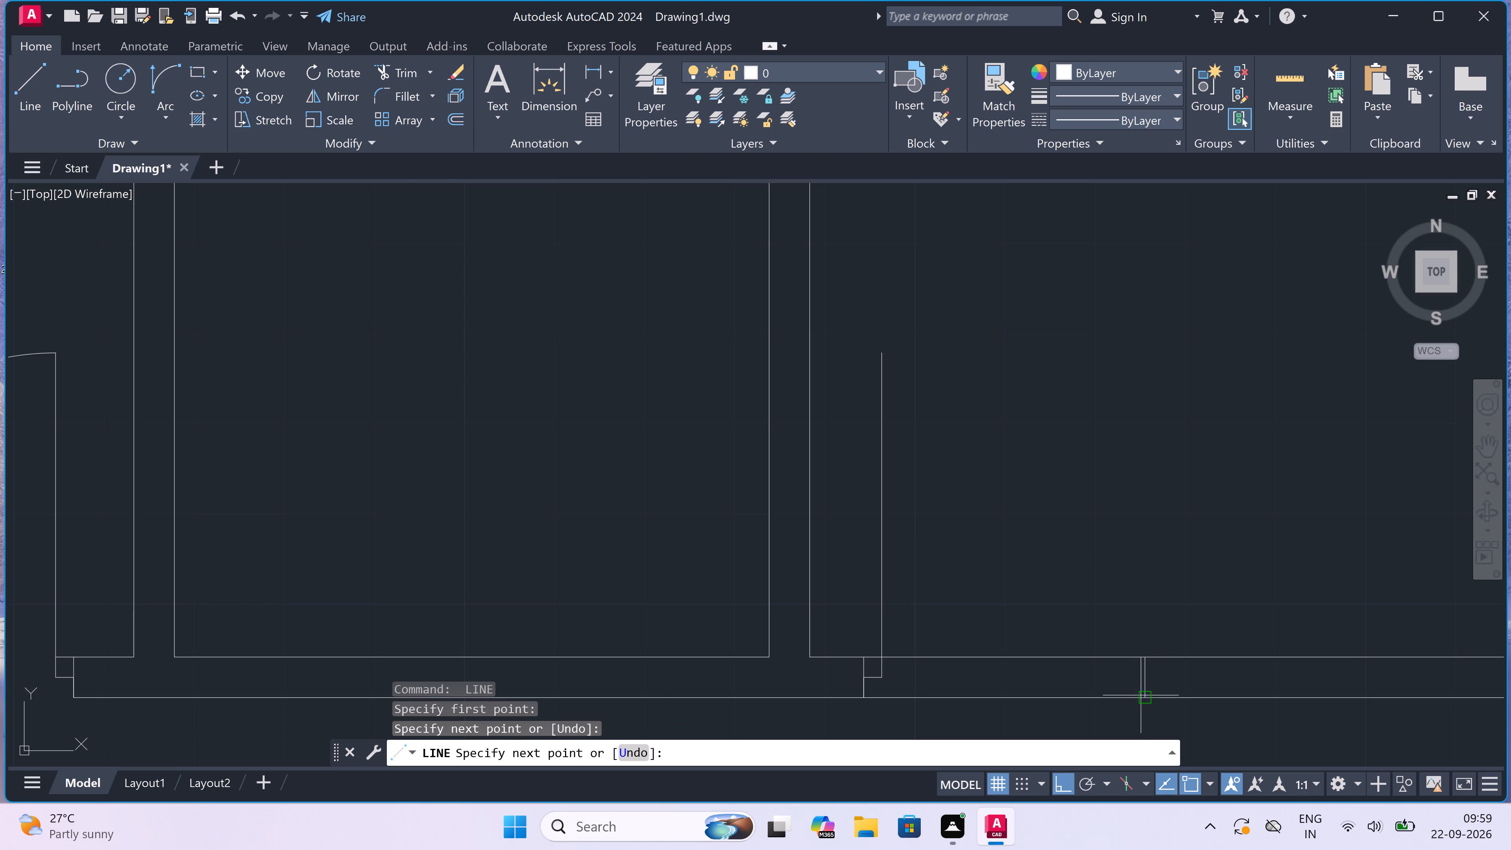
left_click(1146, 680)
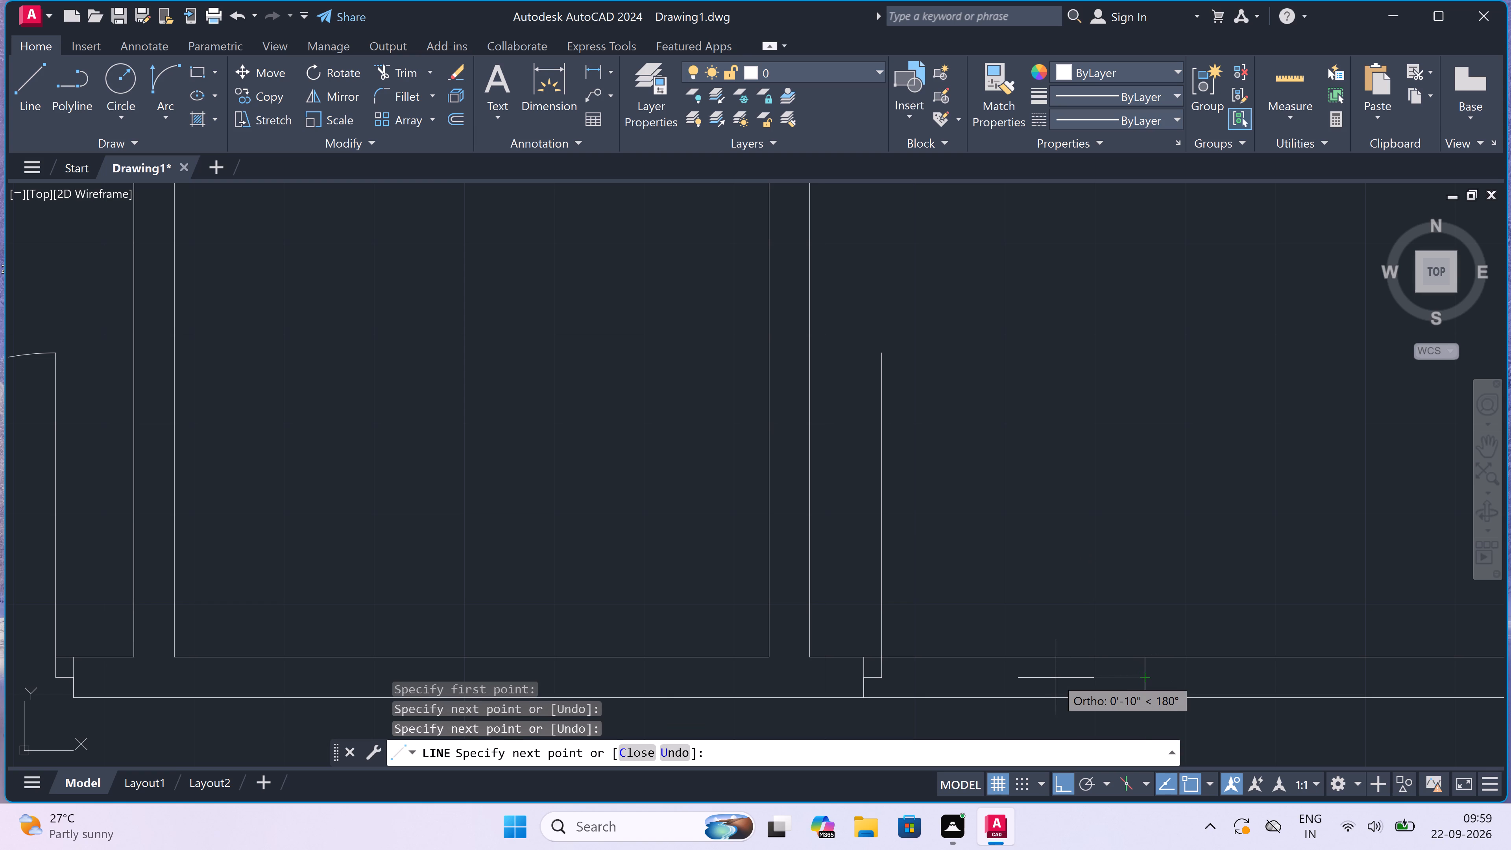
key("2")
key("shift+quotedbl")
key("space")
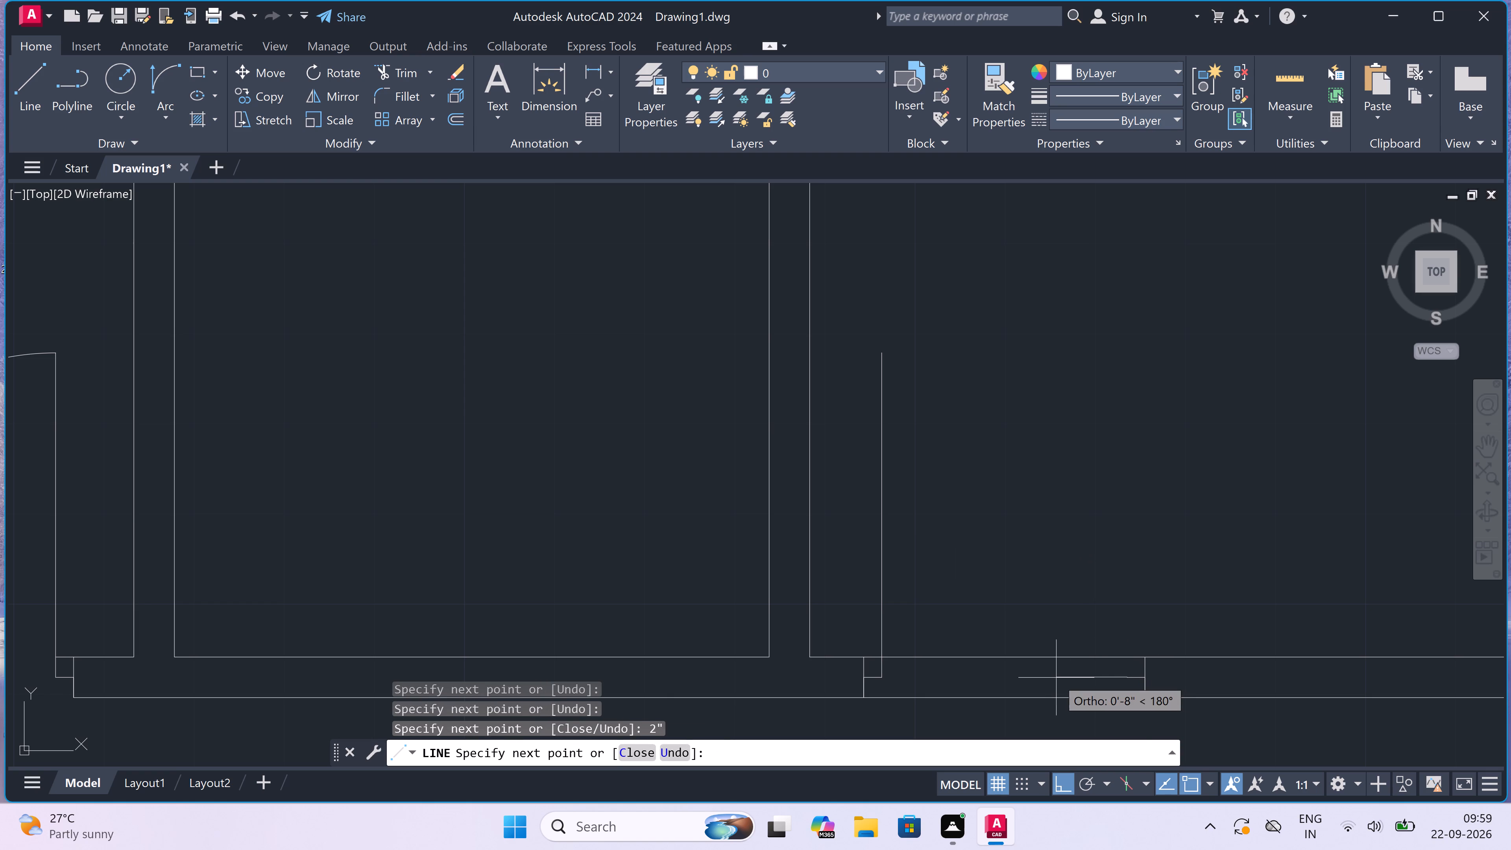
key("Escape")
Draw the door swing as a start-end-direction arc from the leaf's free end to the opposite stop, bulging into the third room.
left_click(159, 77)
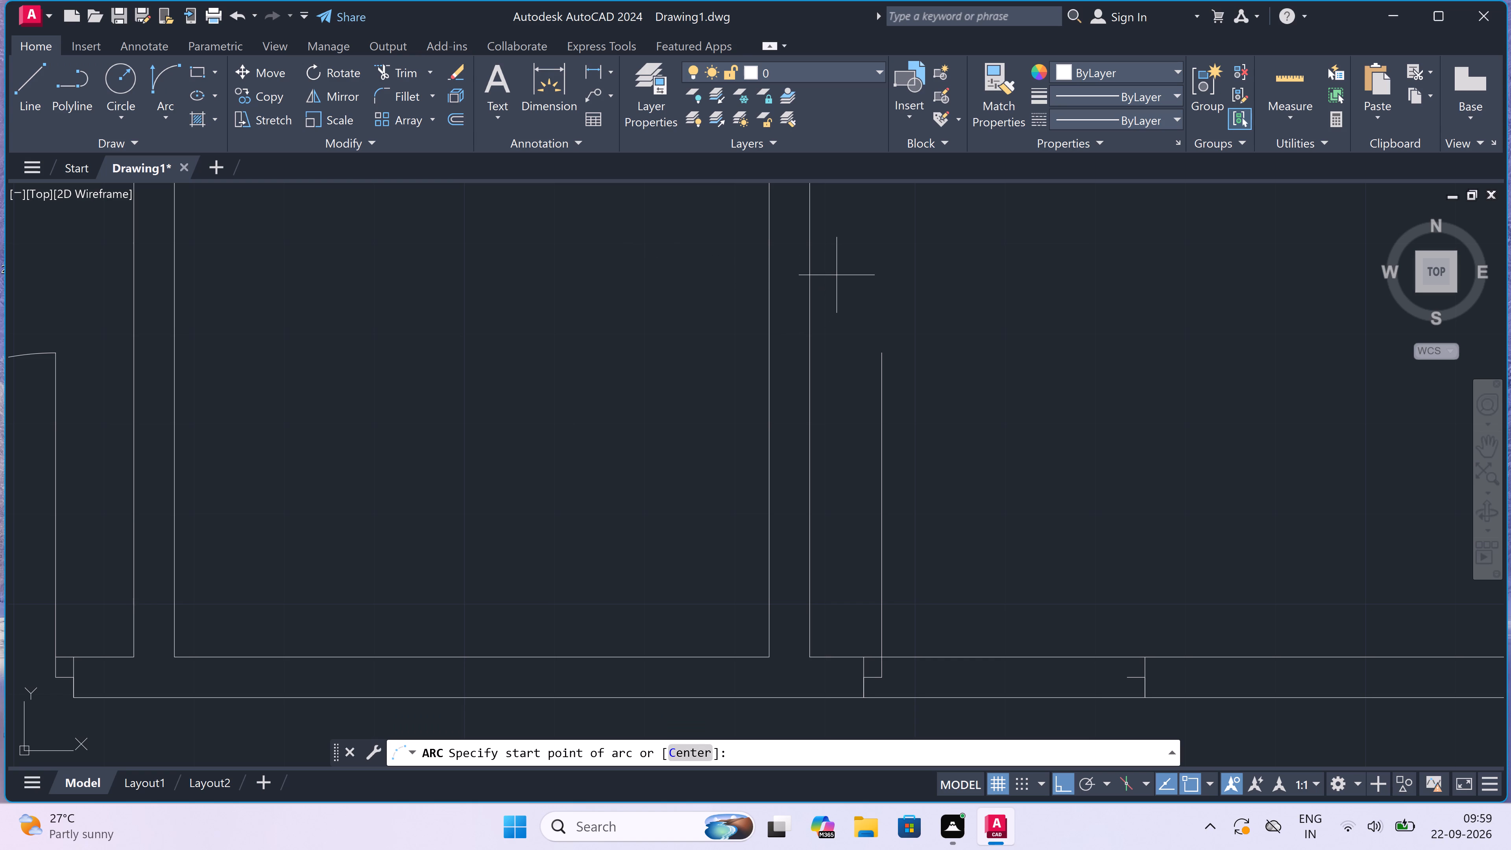
left_click(878, 351)
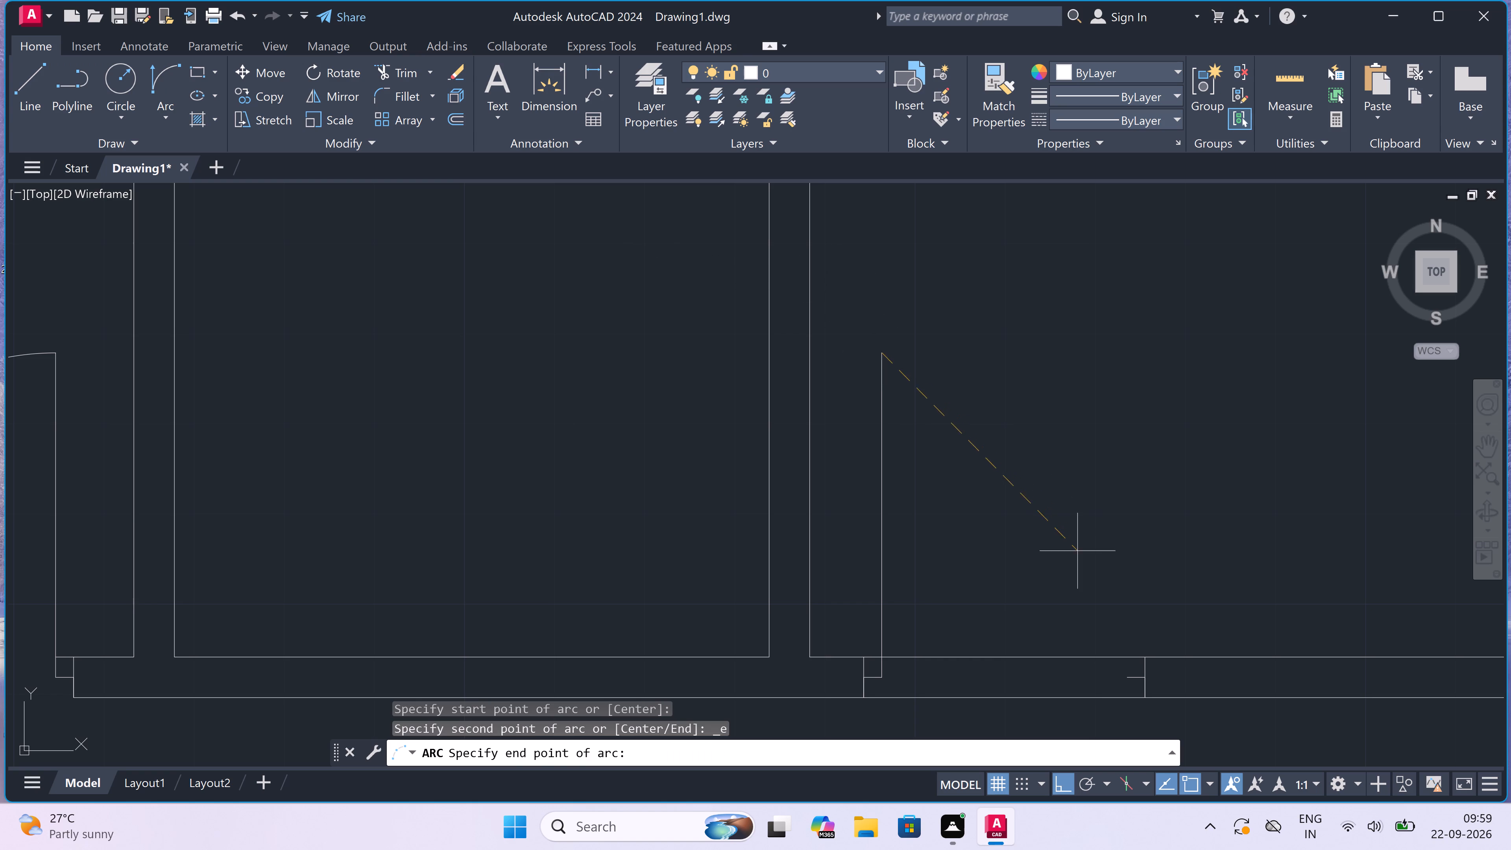
left_click(1126, 680)
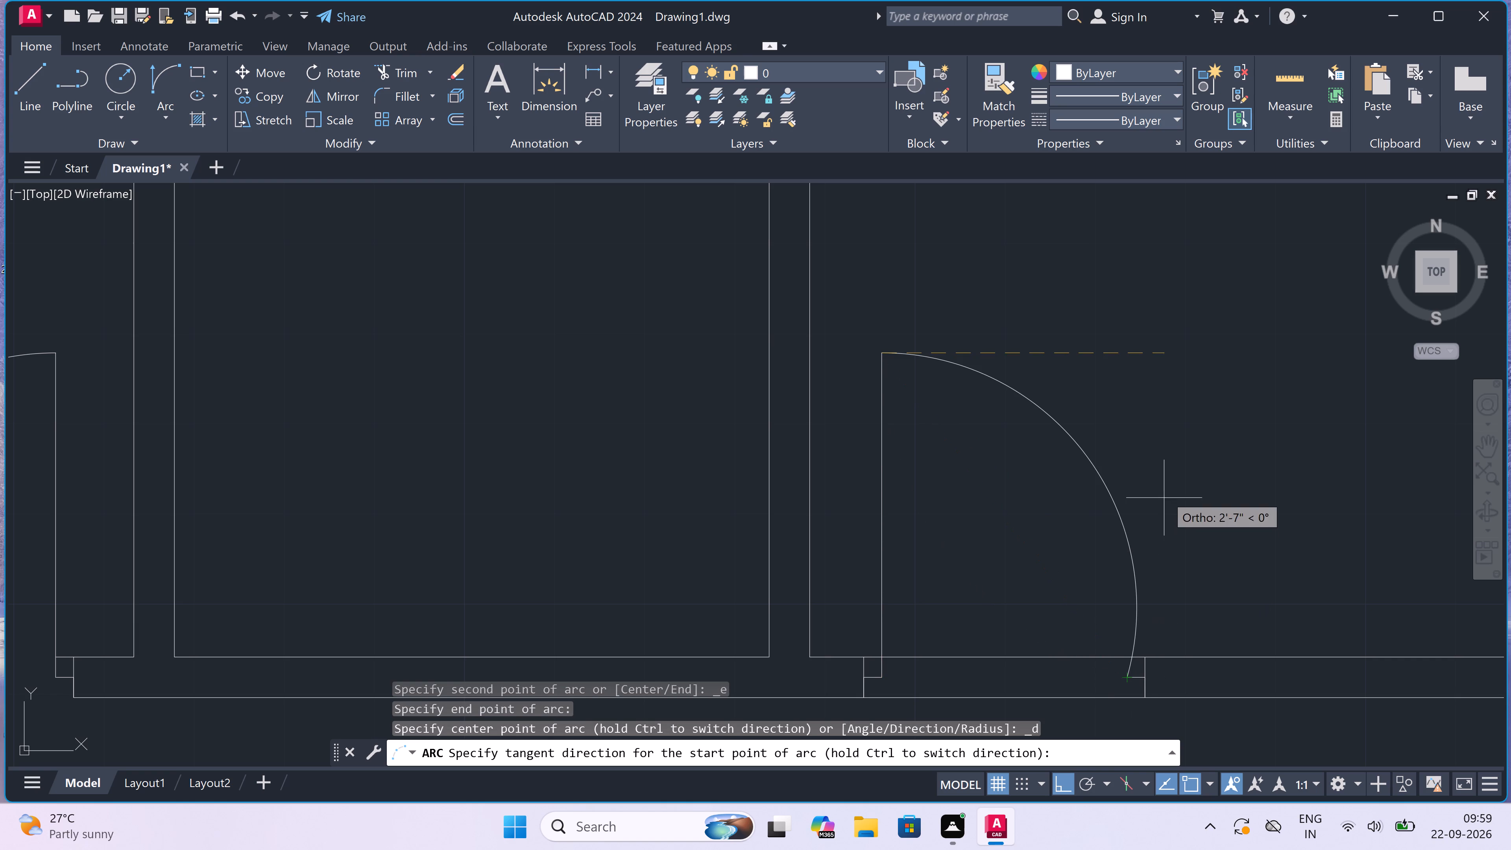
left_click(1165, 494)
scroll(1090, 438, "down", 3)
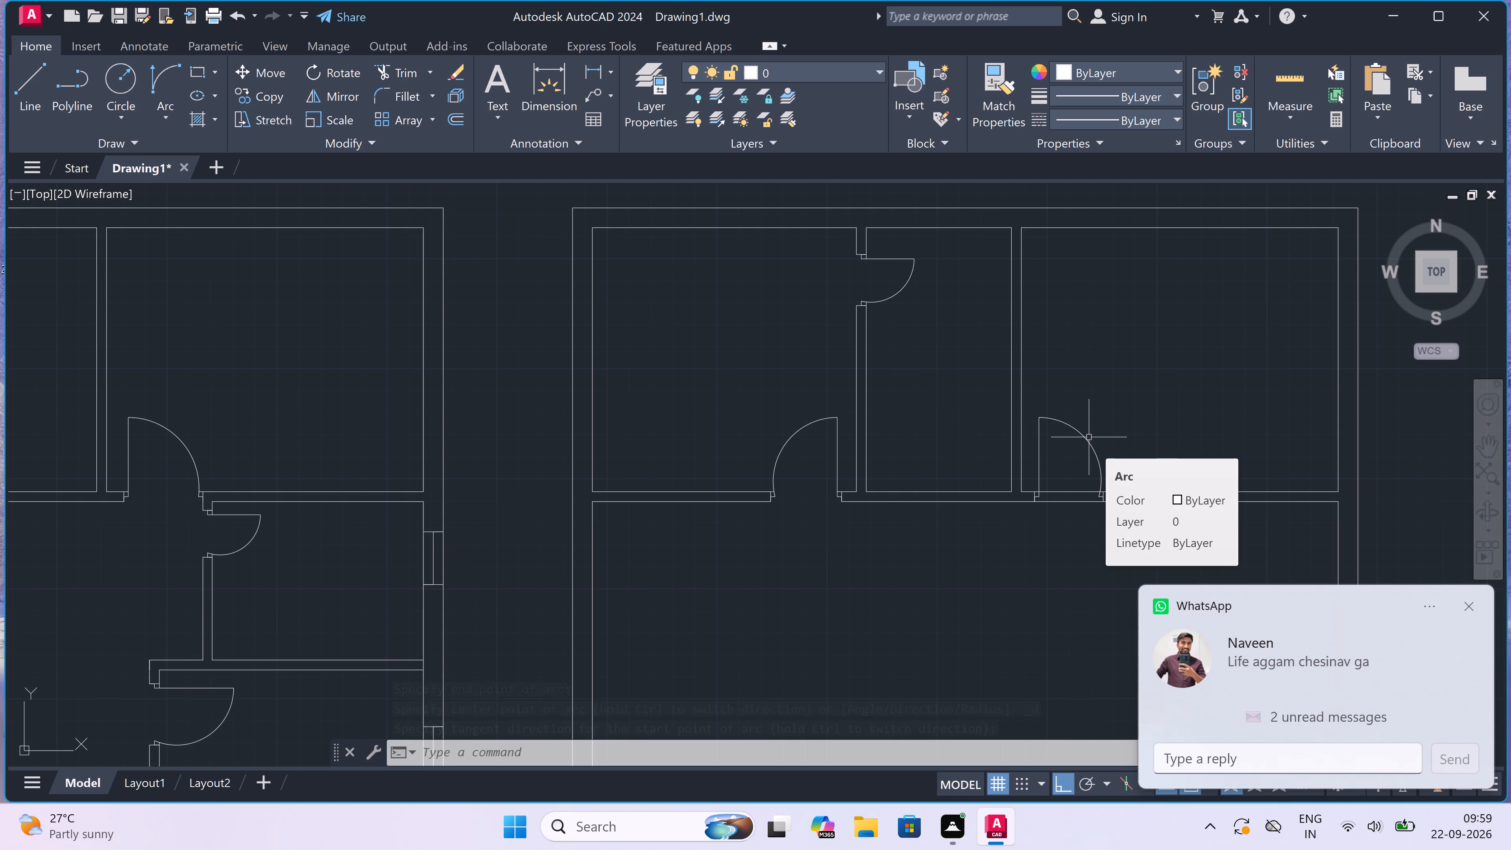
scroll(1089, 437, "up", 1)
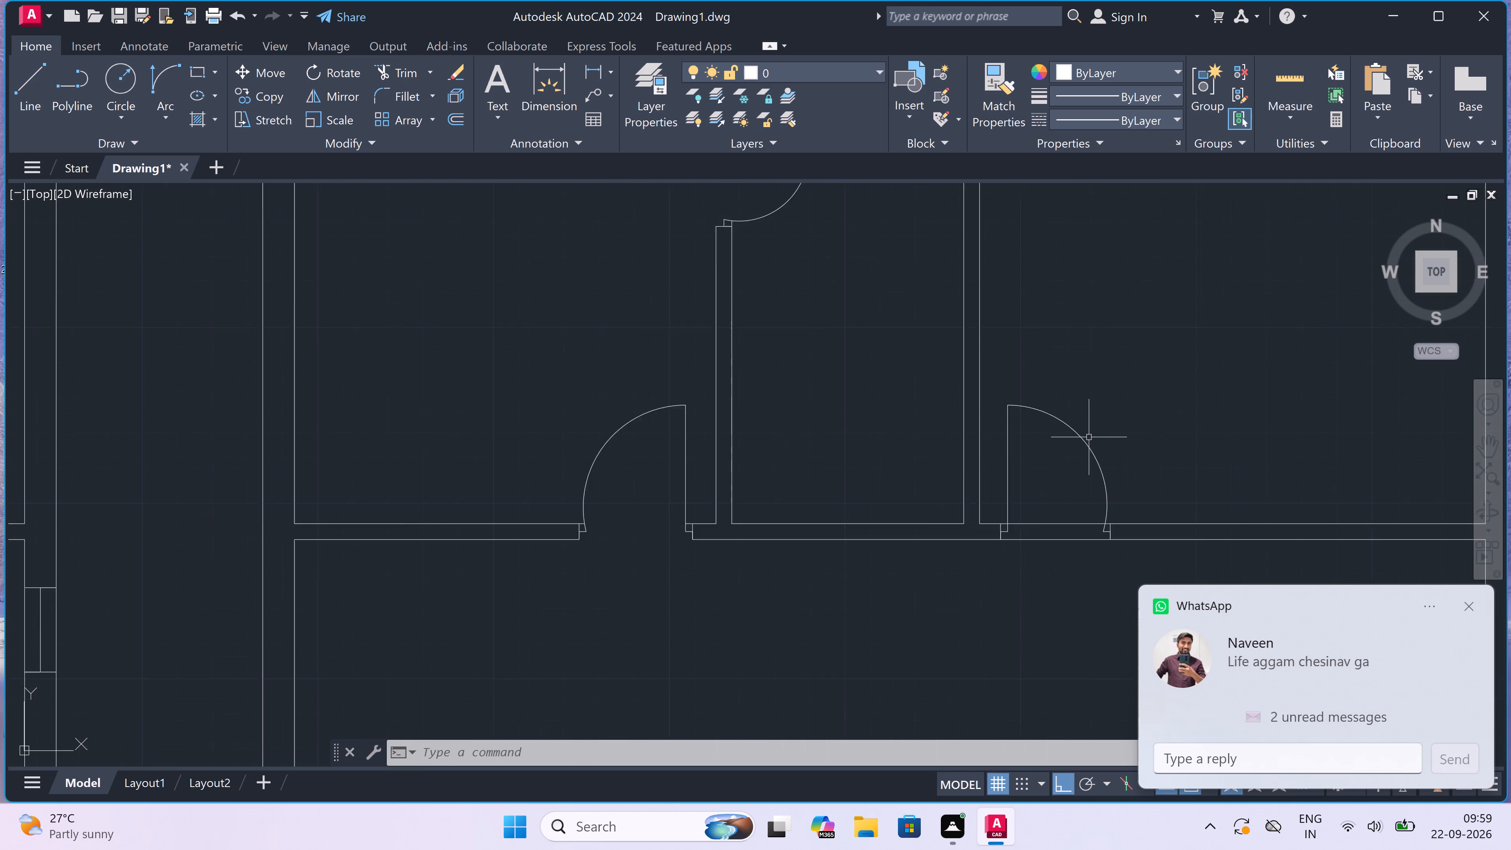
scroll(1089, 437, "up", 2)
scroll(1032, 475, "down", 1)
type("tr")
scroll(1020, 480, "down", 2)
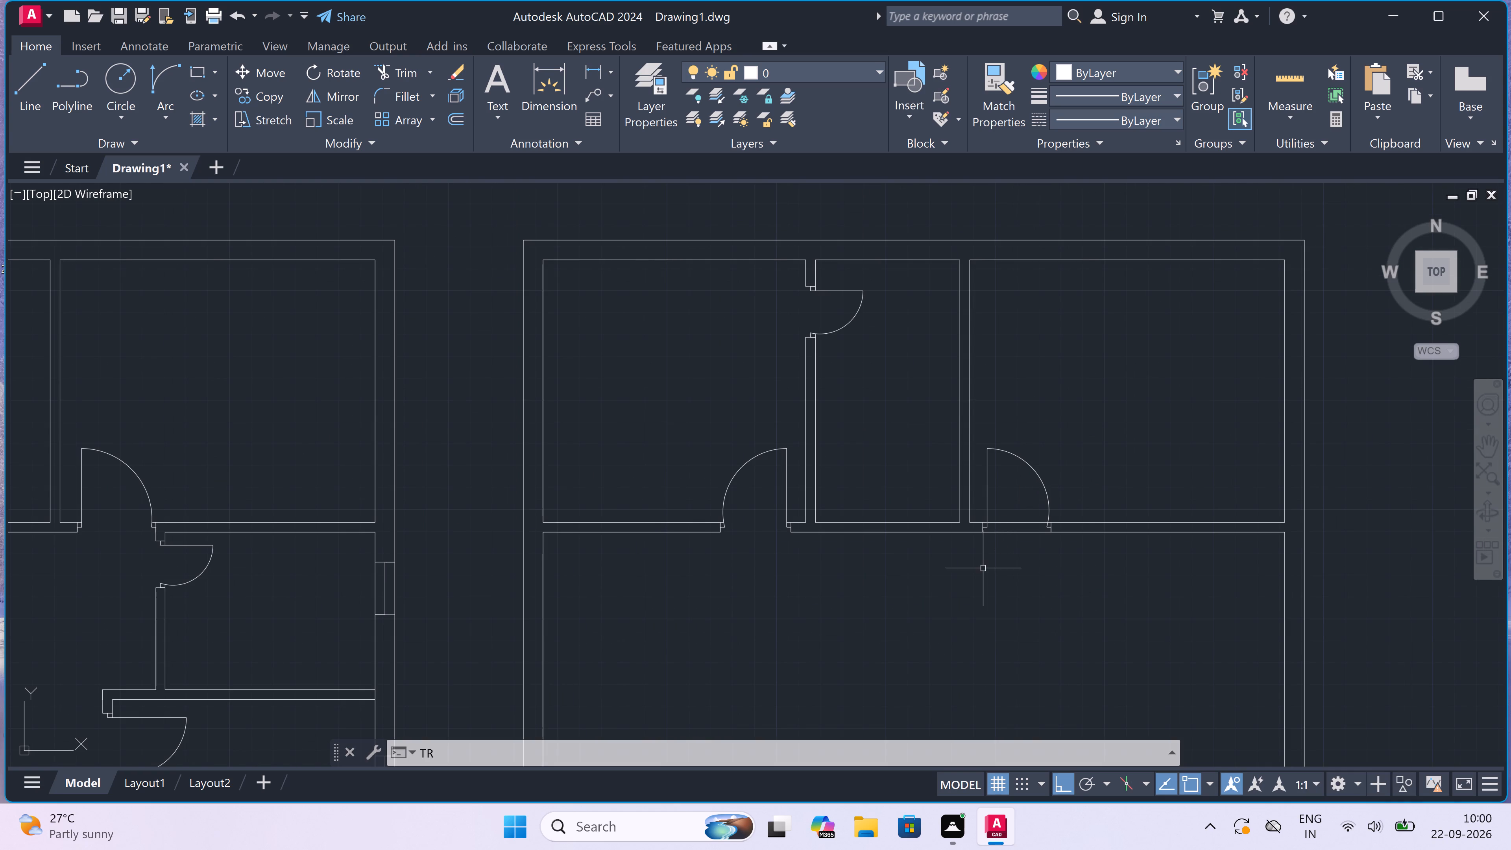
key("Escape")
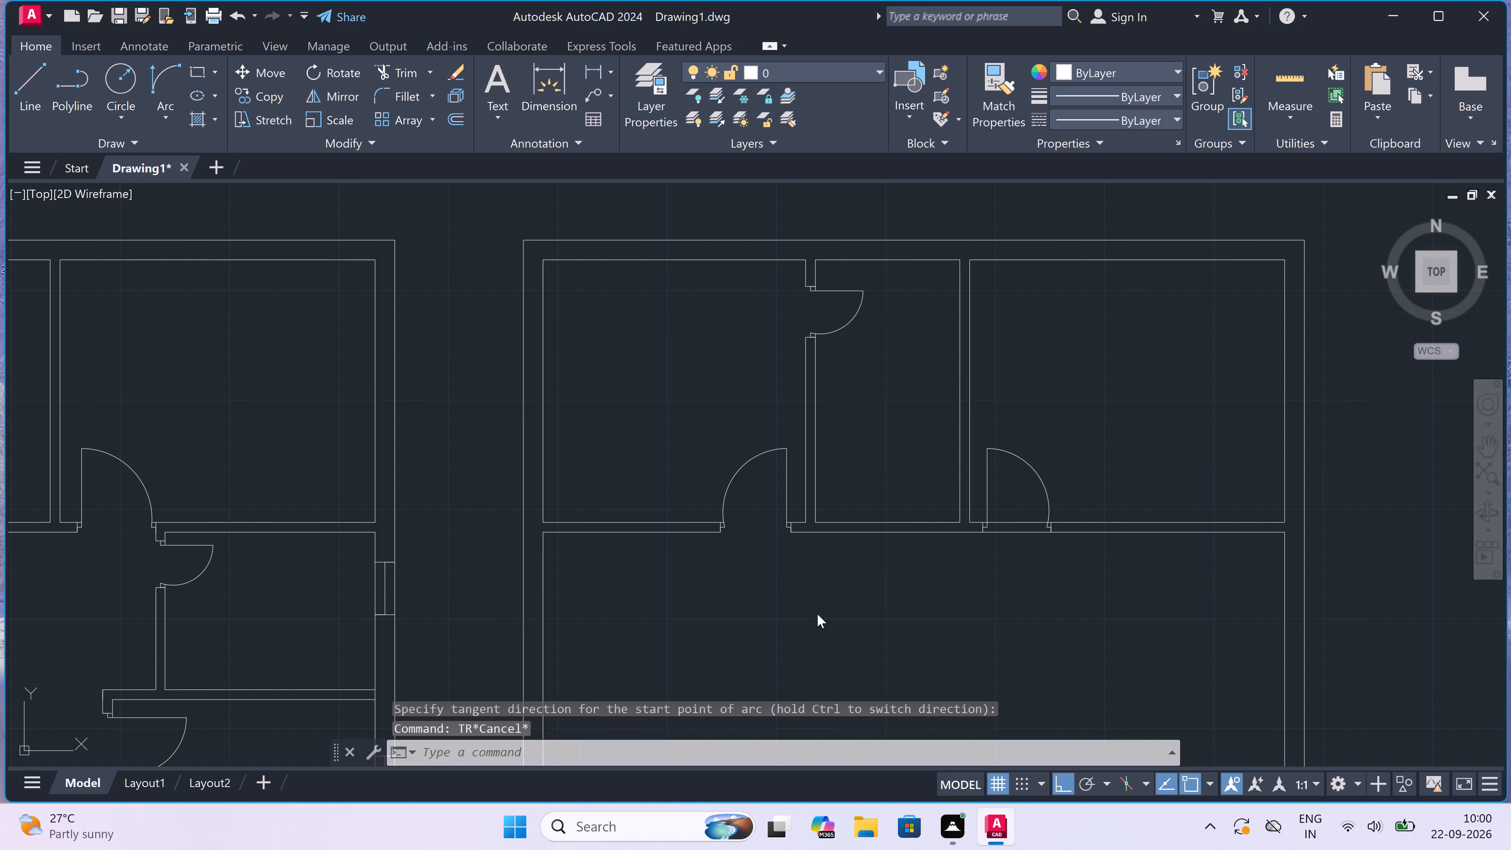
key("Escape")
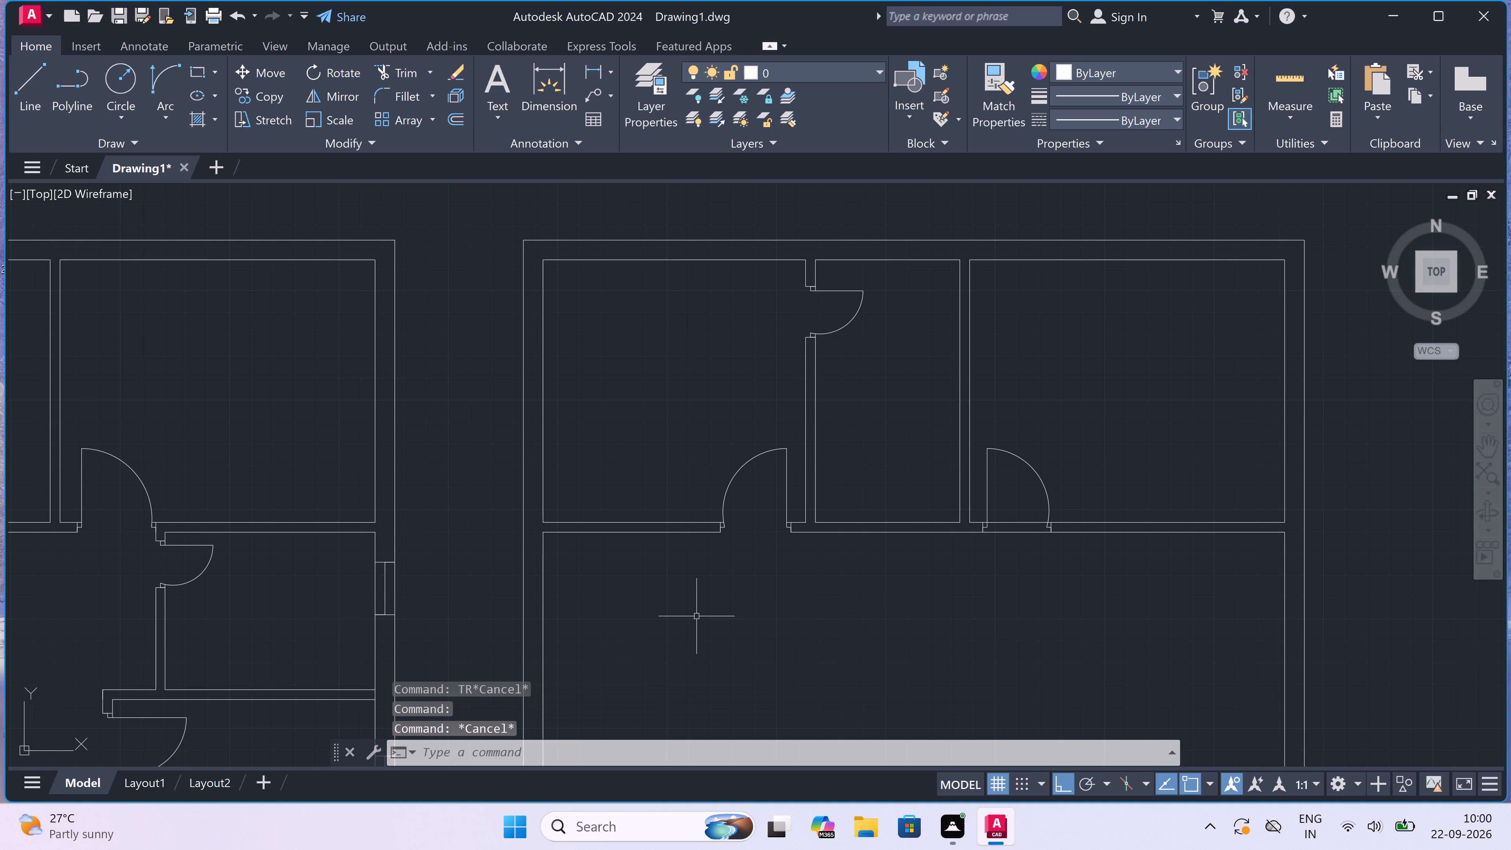
Trim both horizontal wall lines between the third room's door jambs to clear the opening, and finish trimming.
type("tr")
key("space")
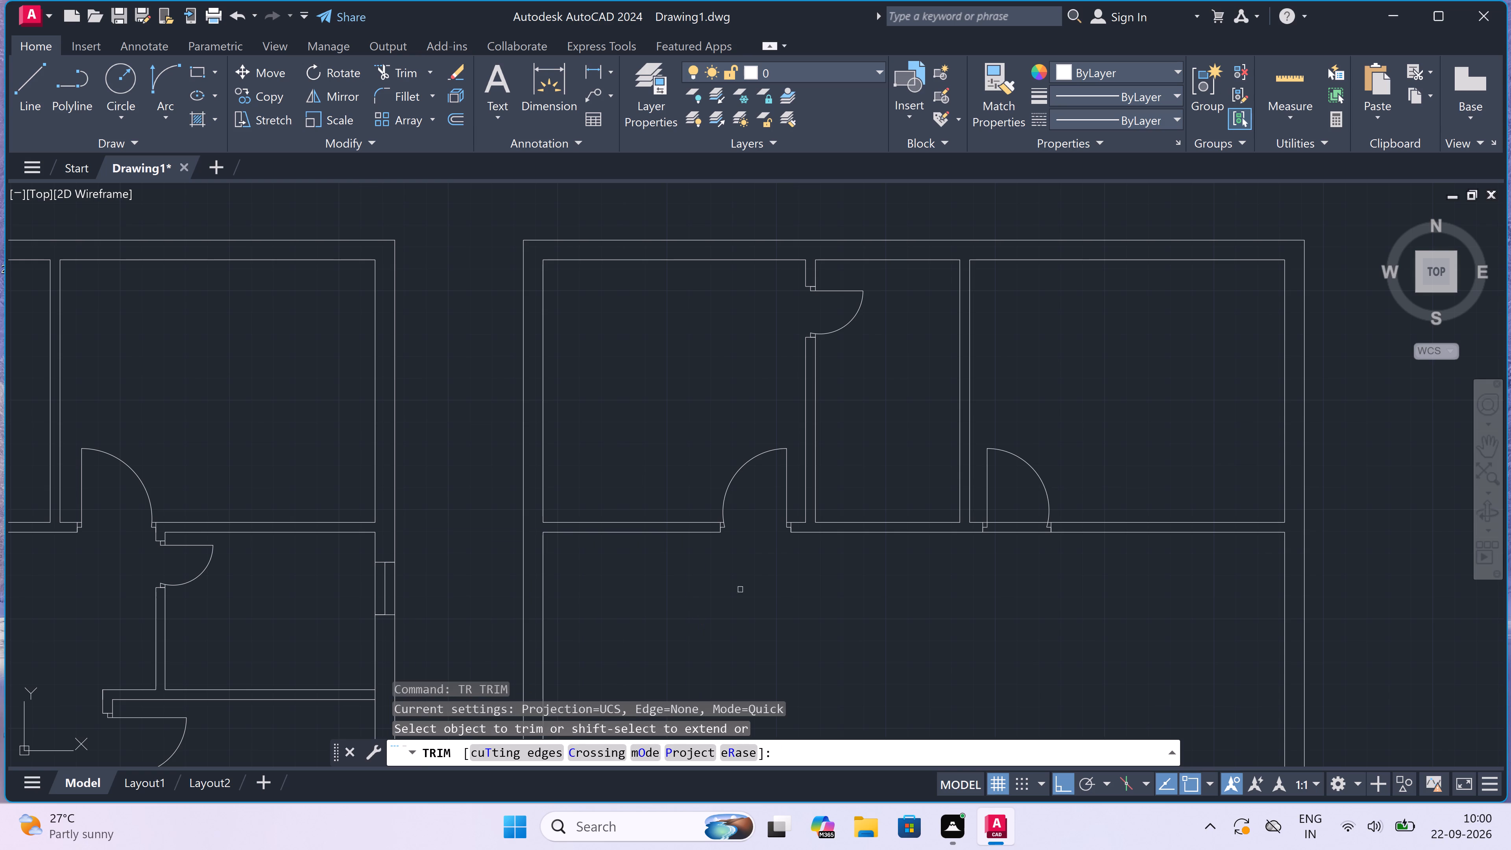
left_click(1015, 509)
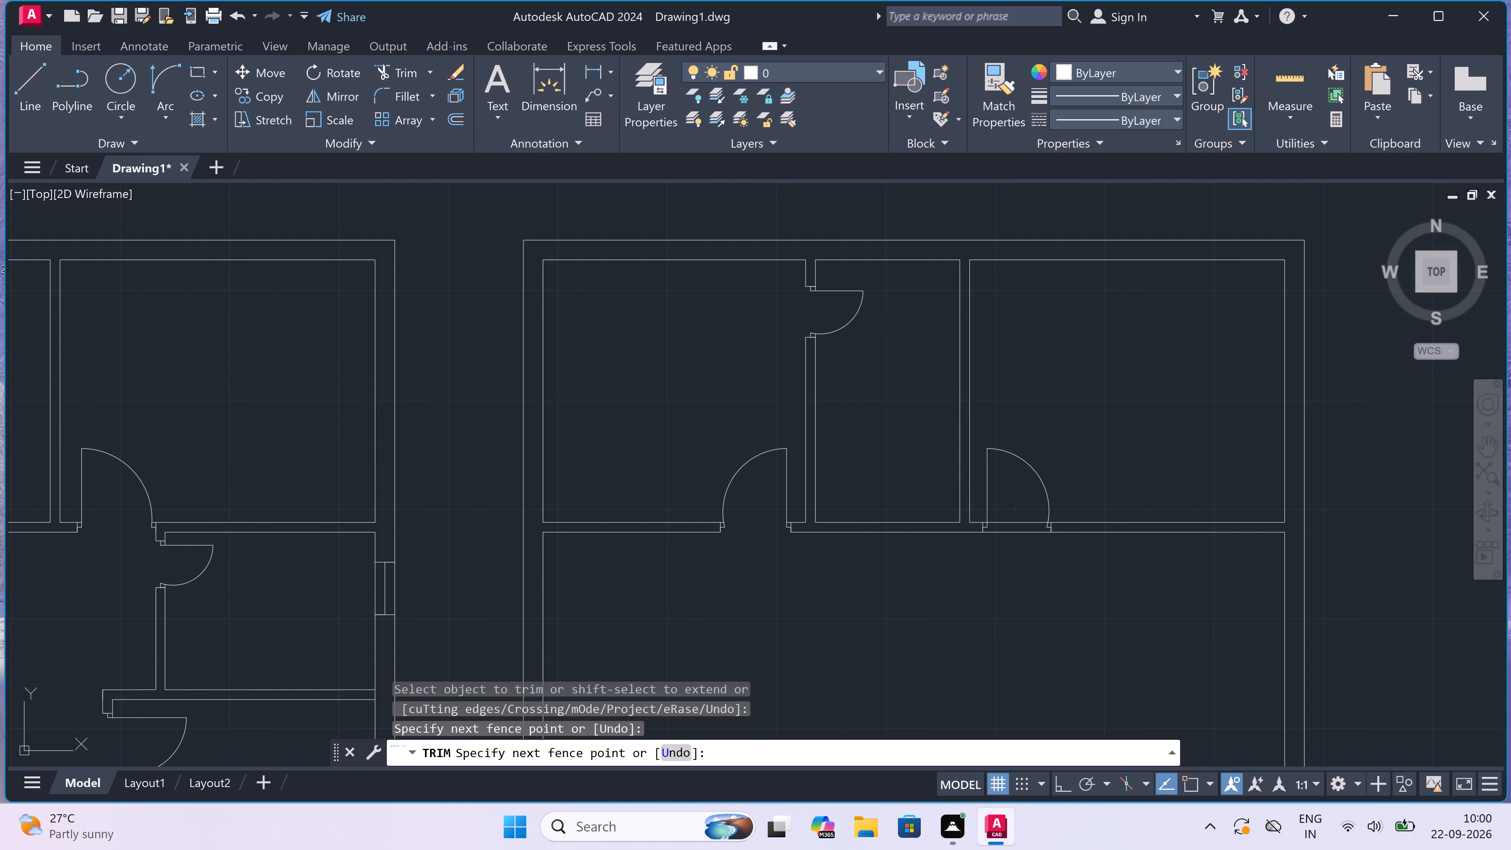
left_click(1012, 571)
key("Escape")
Draw a small room's inner wall lines below the third room: 8' left from the exterior wall corner, 6' down, and back to the exterior wall.
scroll(917, 591, "down", 3)
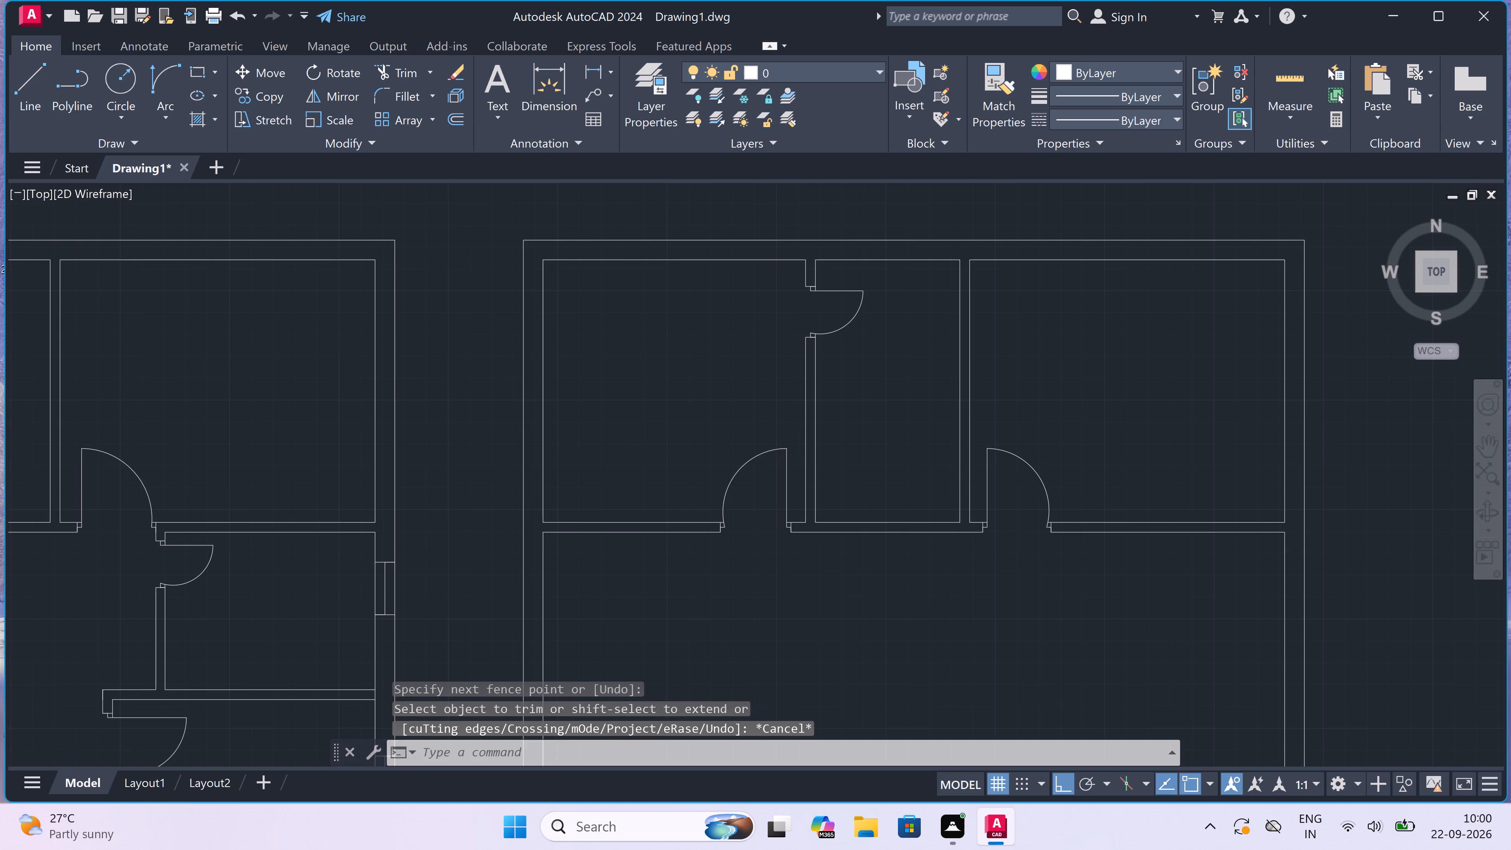
scroll(917, 591, "down", 2)
scroll(938, 593, "up", 4)
scroll(938, 592, "down", 3)
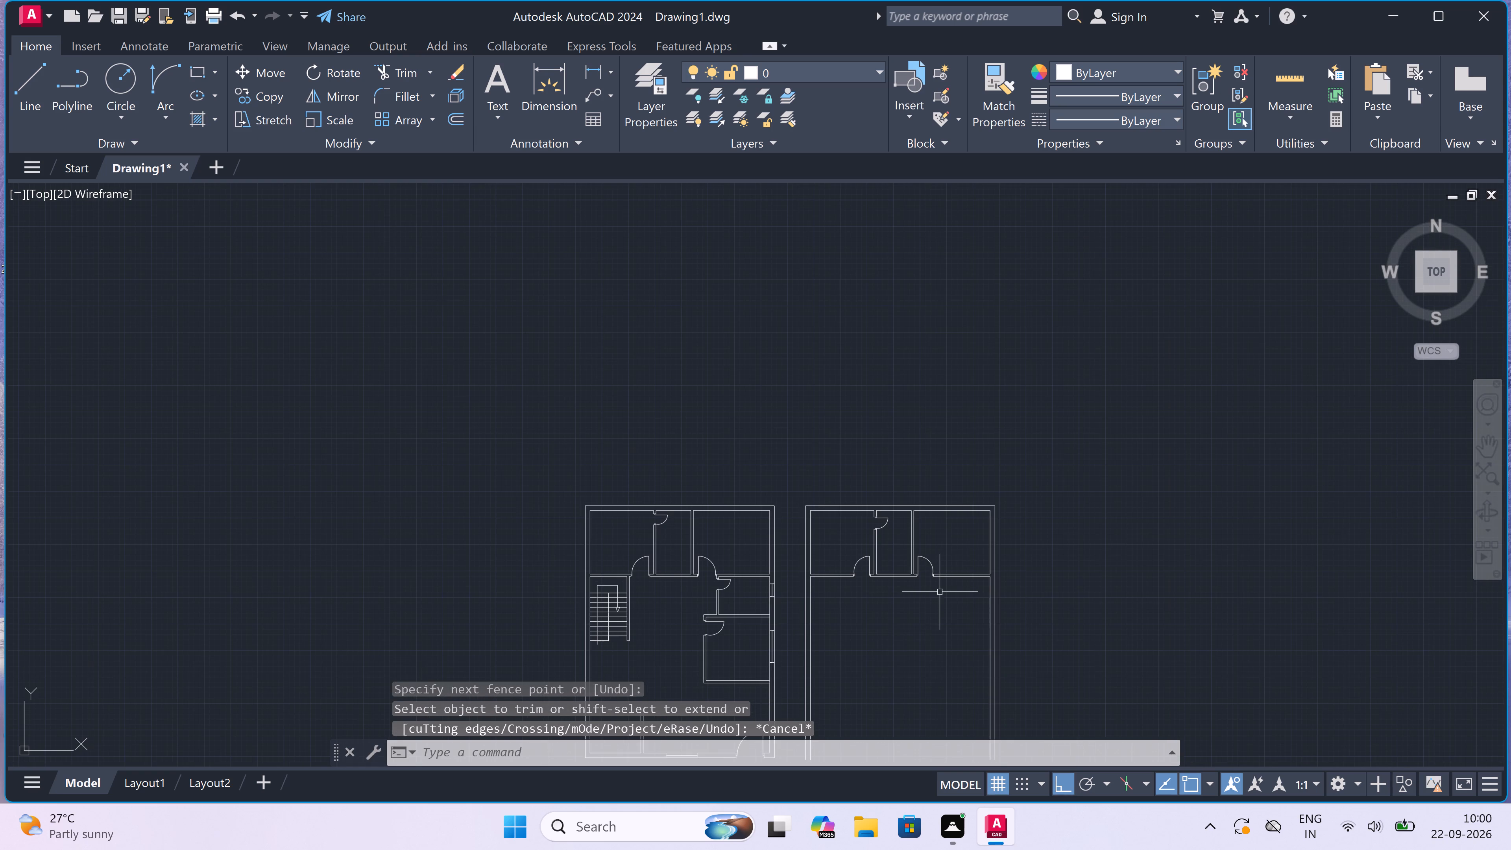
scroll(968, 597, "up", 3)
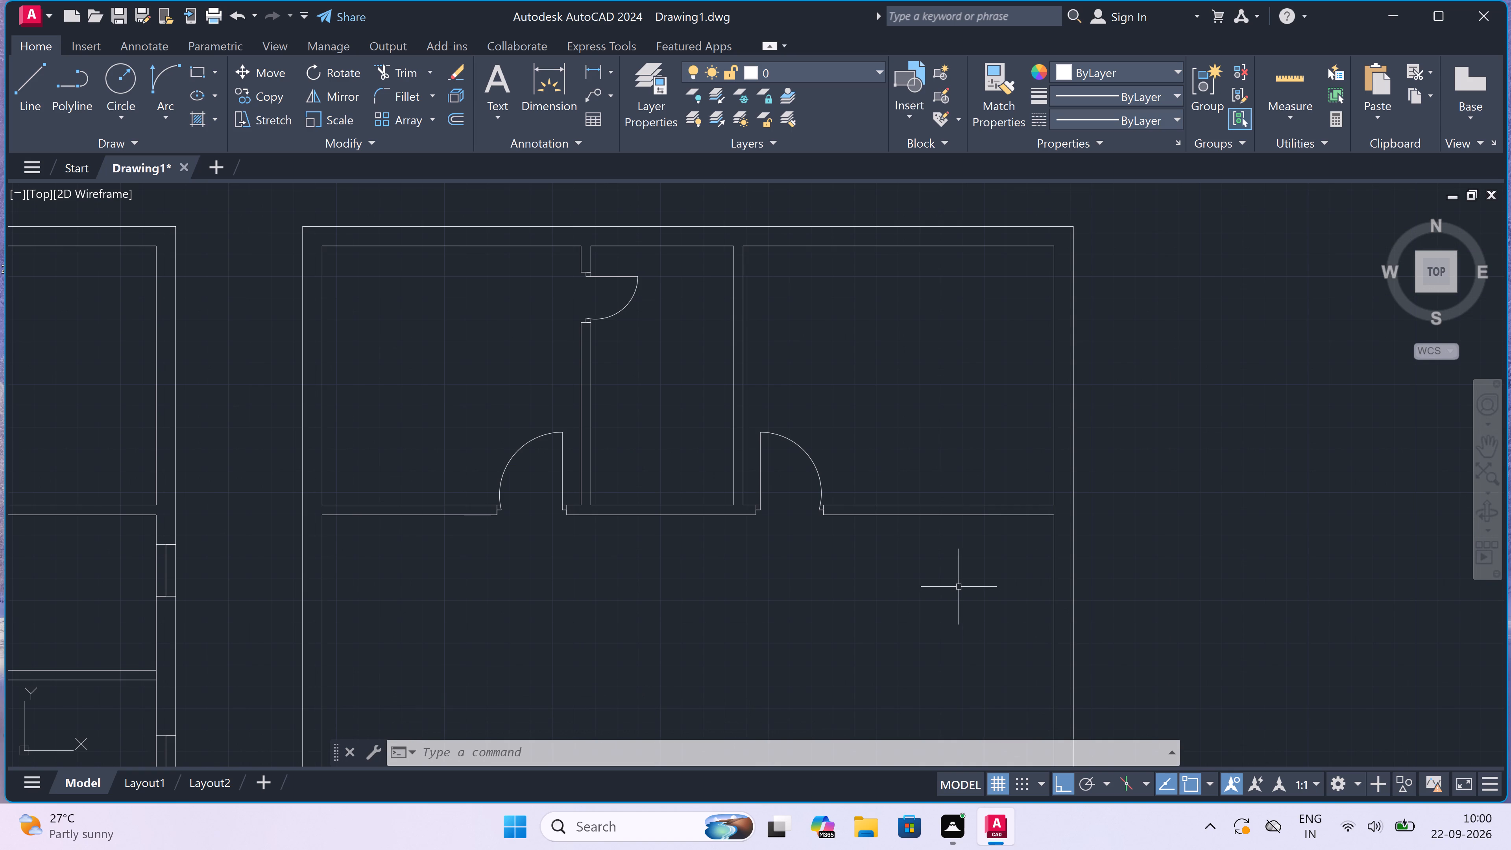
type("l")
key("space")
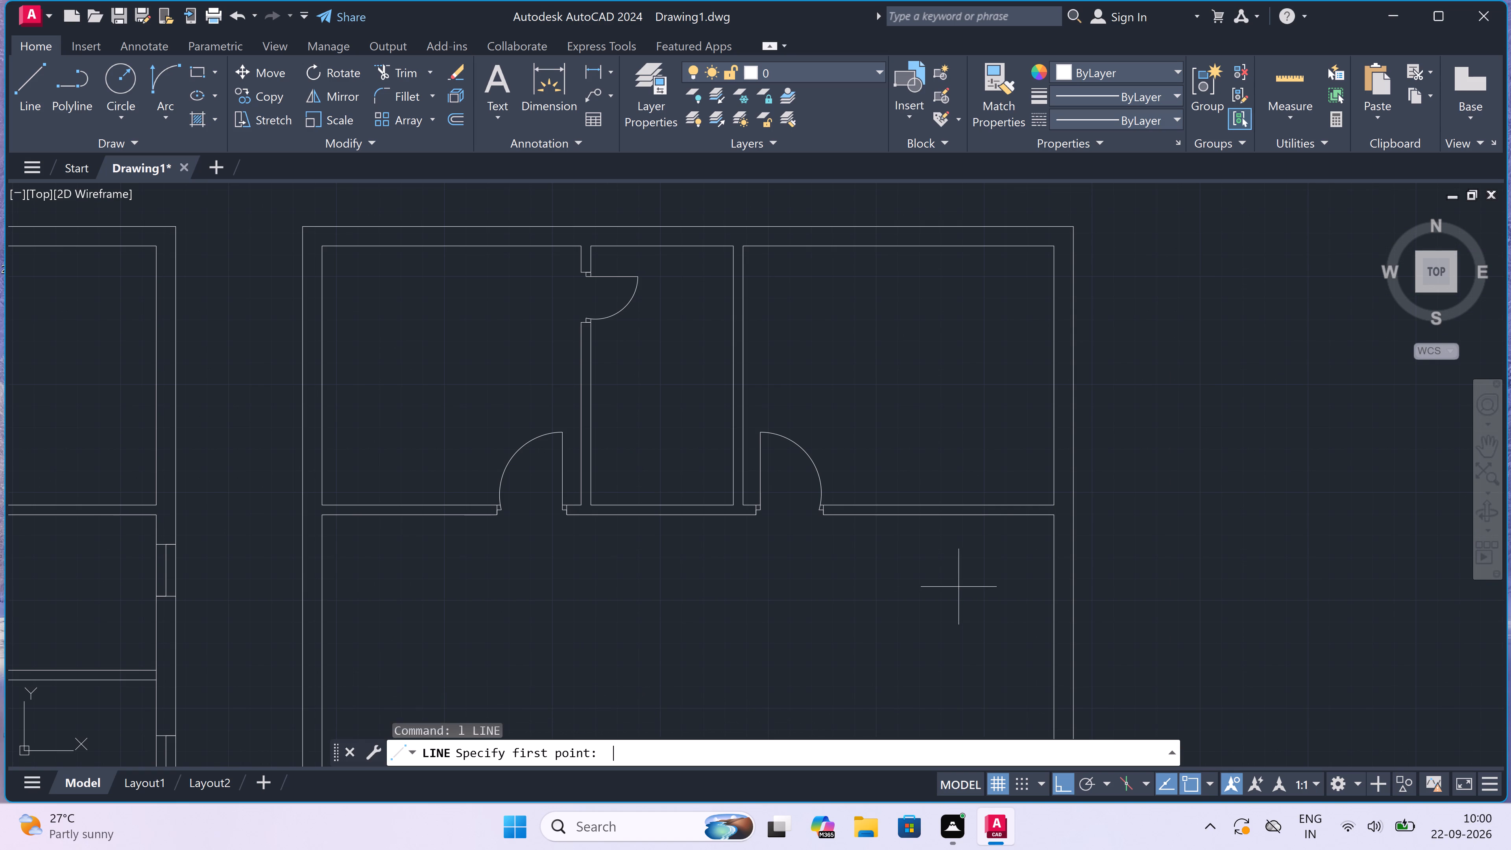
left_click(1049, 517)
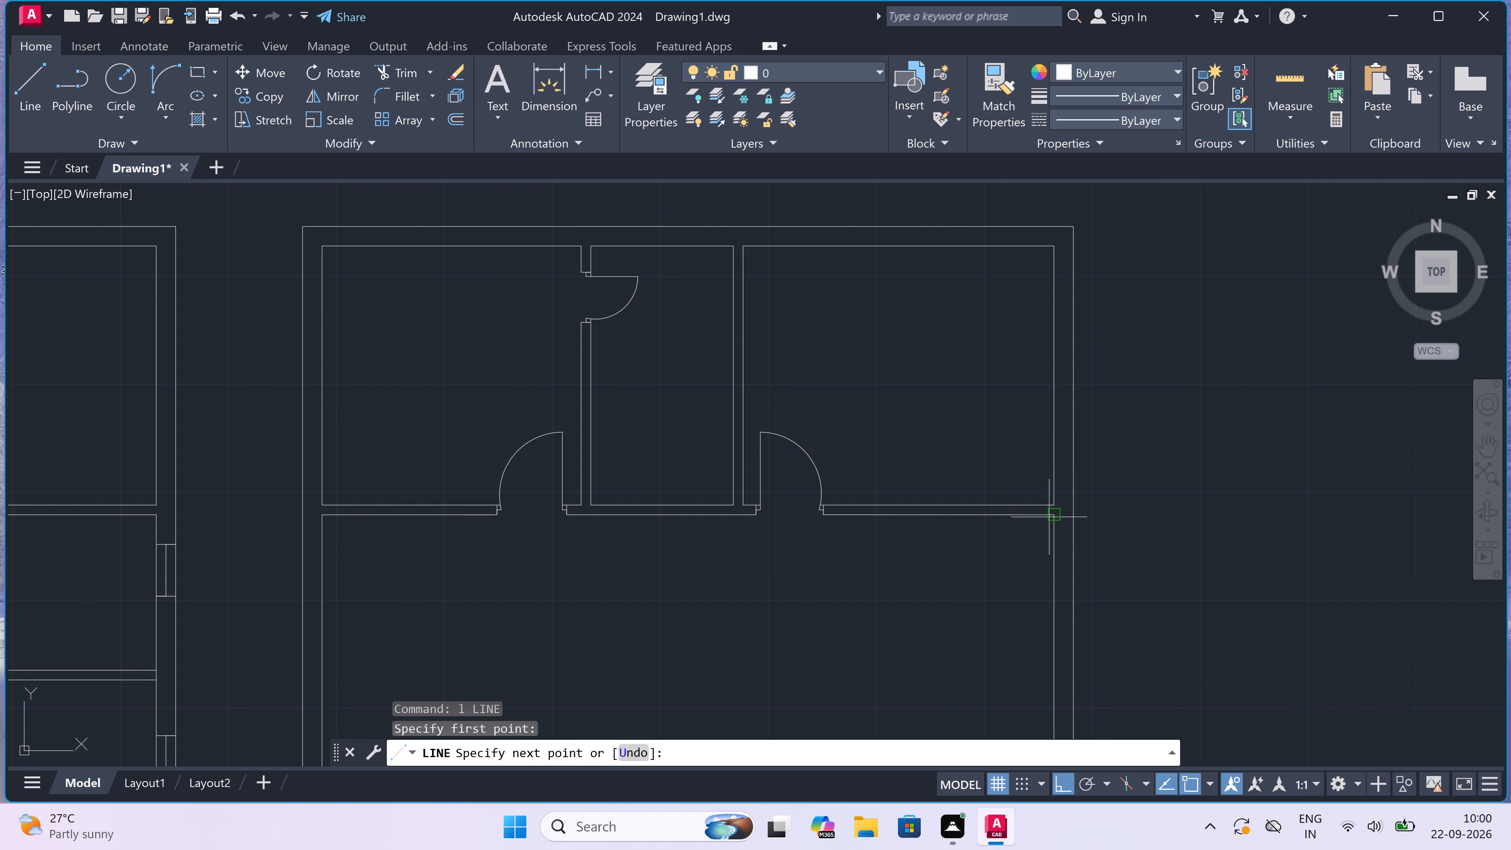
type("8'")
key("space")
scroll(895, 602, "down", 2)
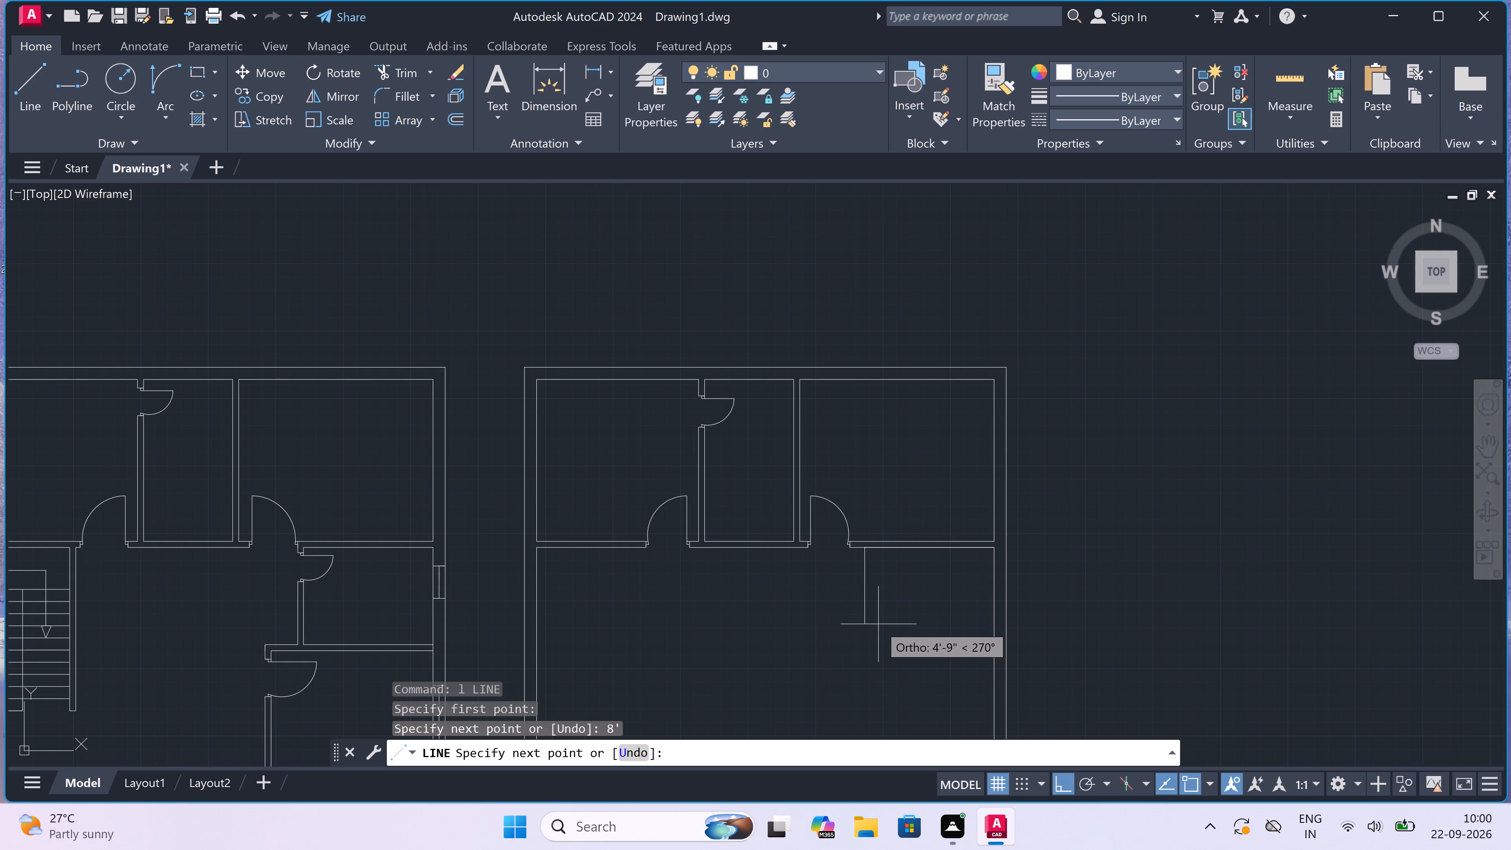
type("6'")
key("space")
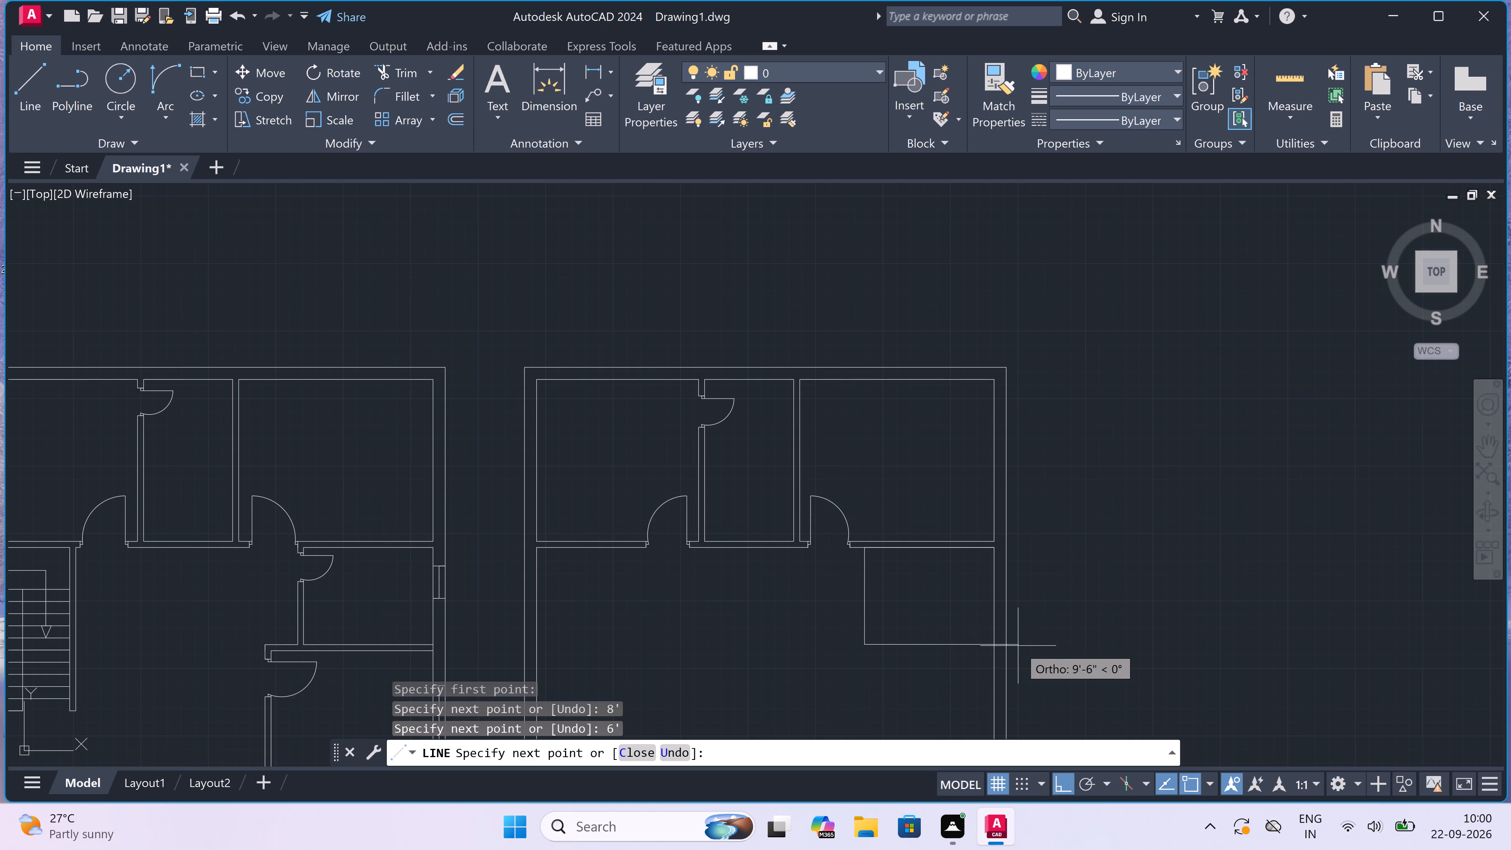
left_click(991, 647)
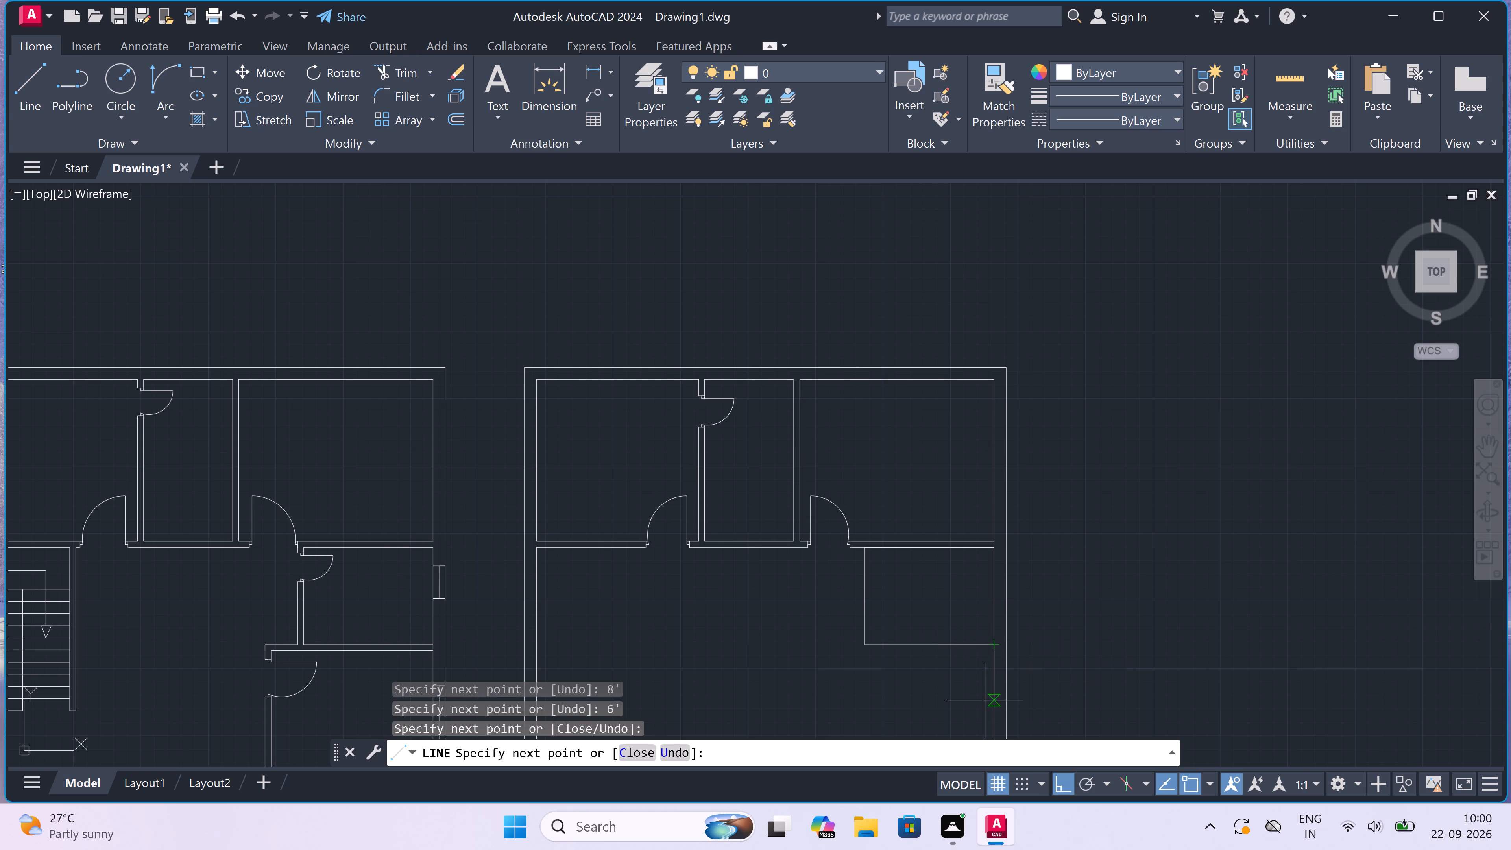
Draw the small room's outer wall lines 4.5" below its lower line and 4.5" left of its left line, up to the horizontal wall.
type("4.5\"")
key("space")
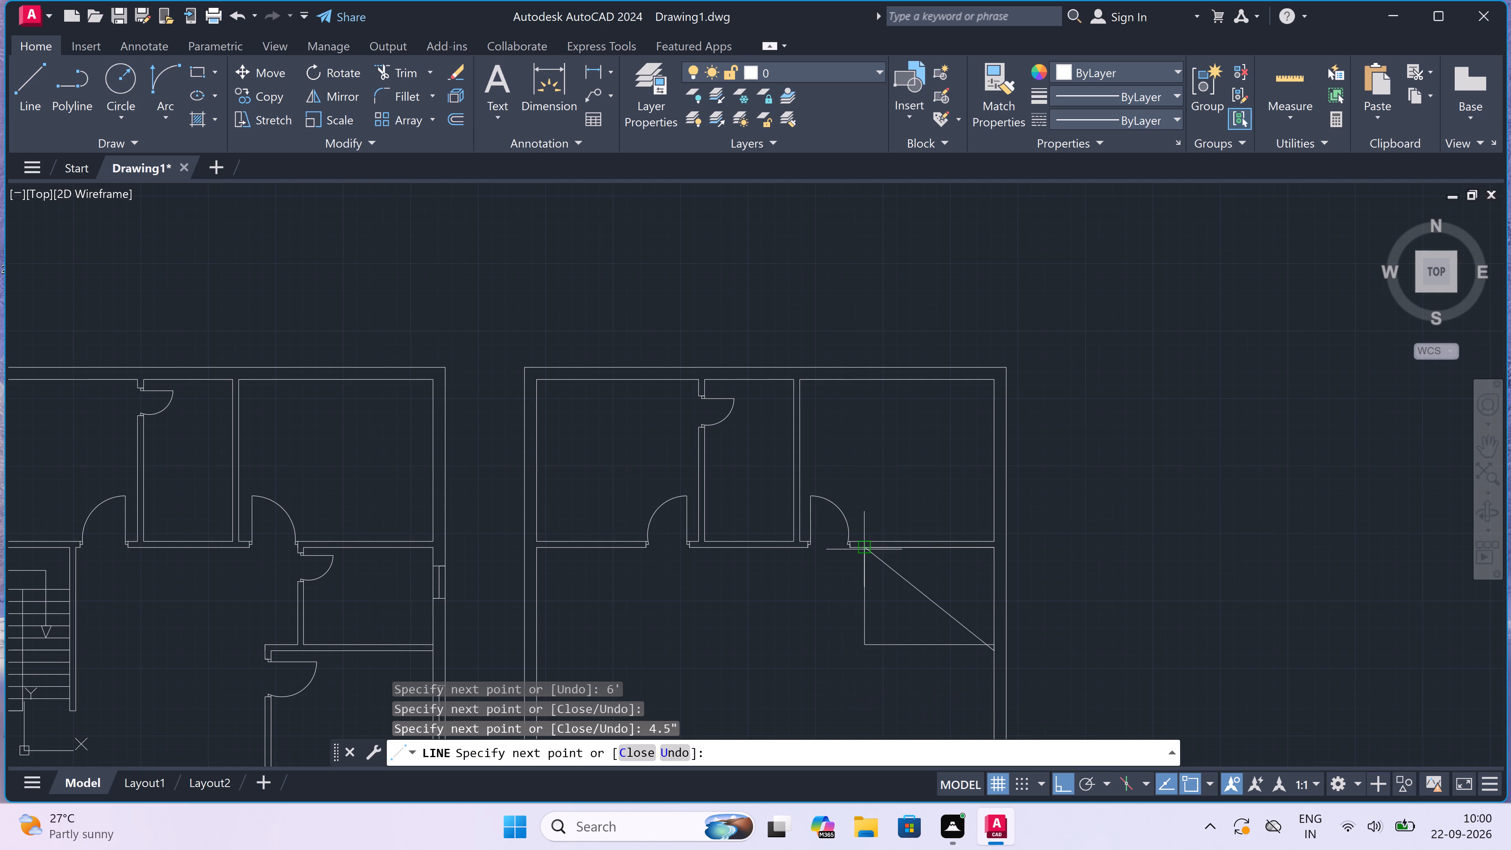
scroll(856, 658, "up", 2)
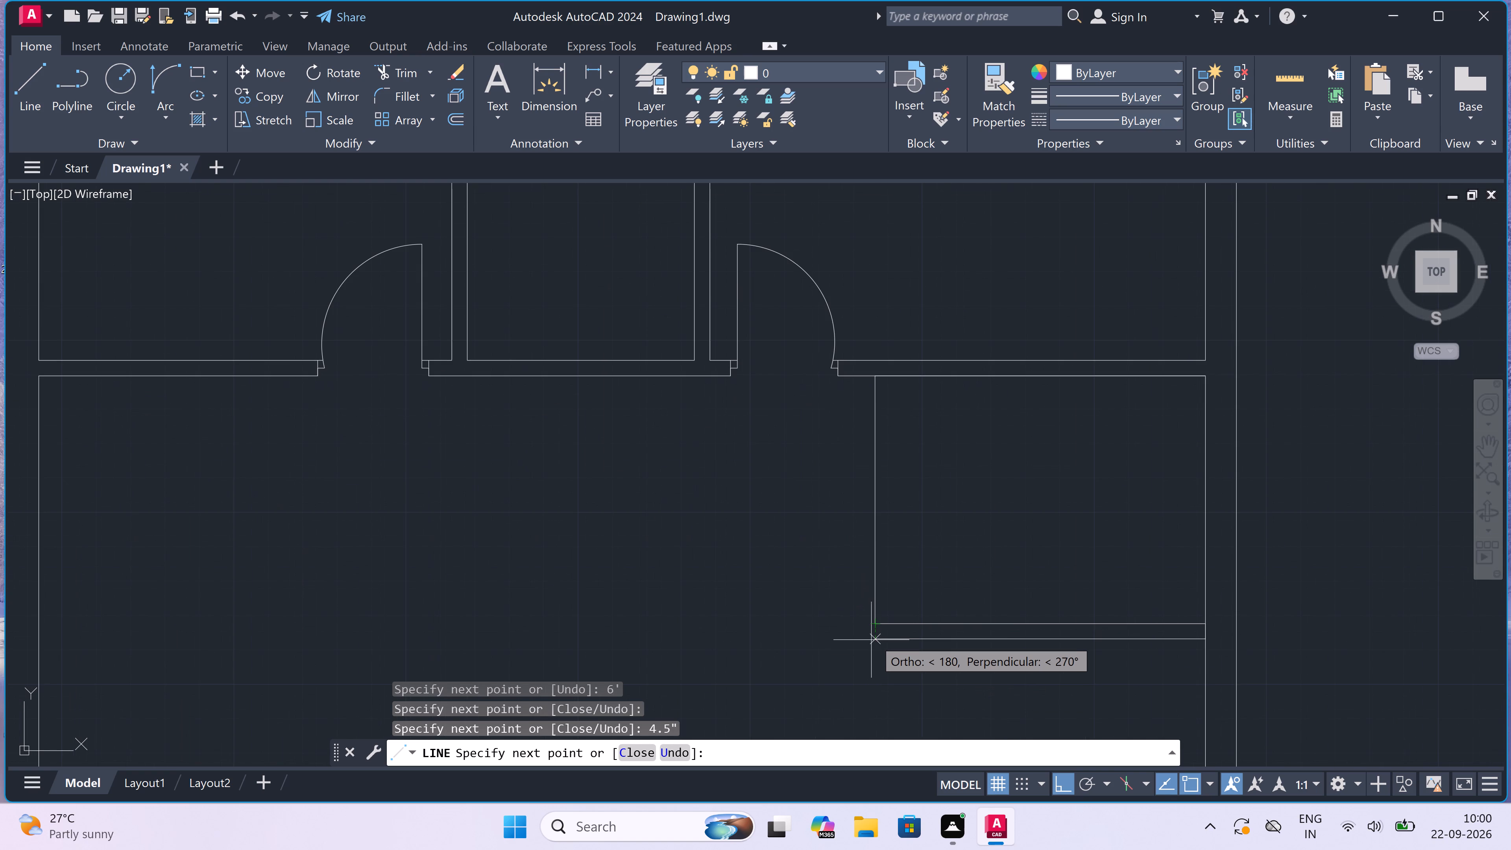
left_click(874, 638)
left_click(872, 619)
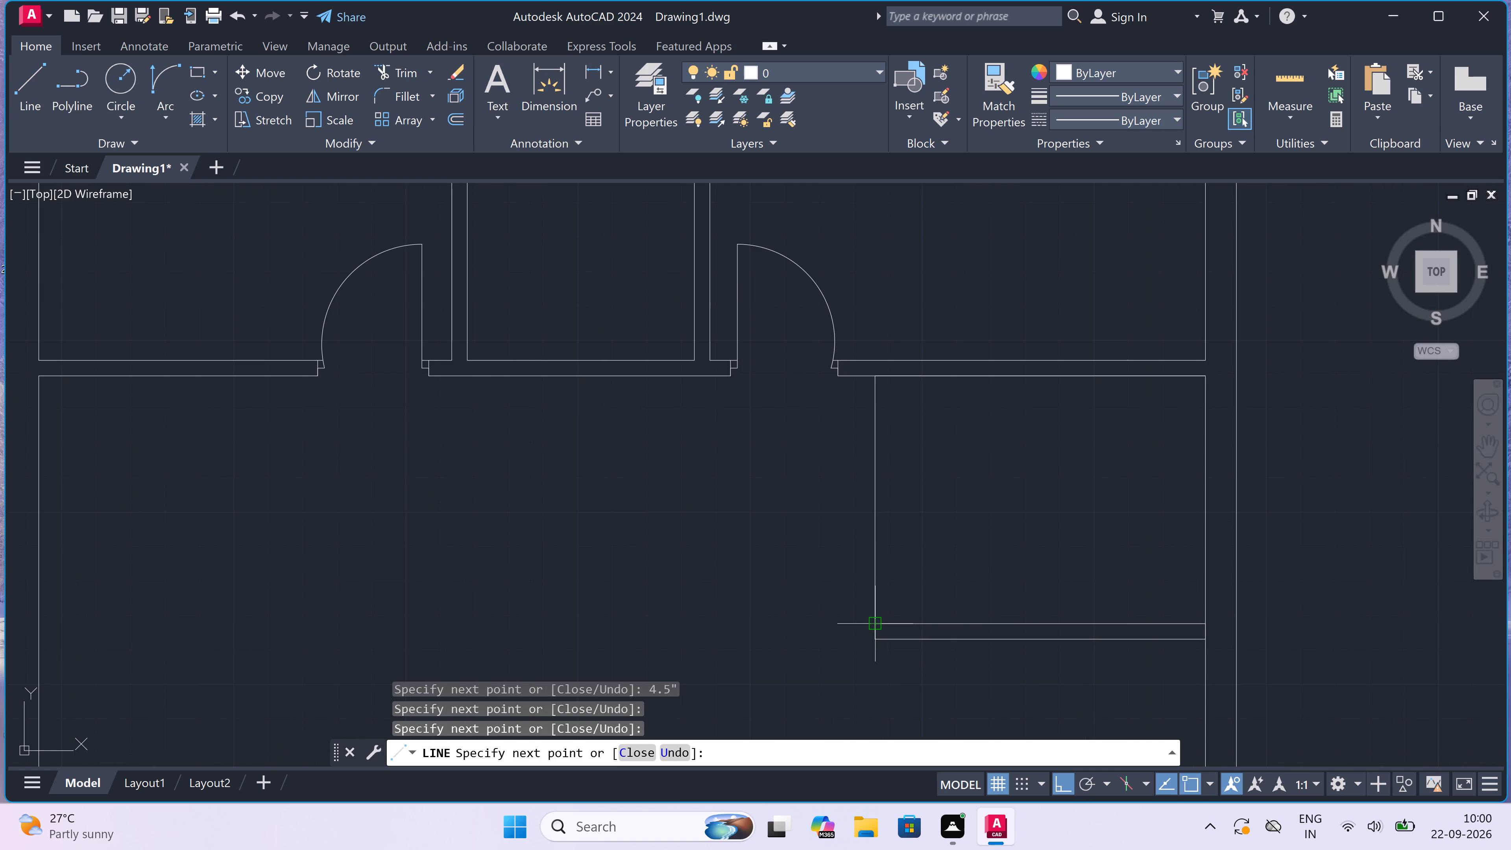
left_click(877, 643)
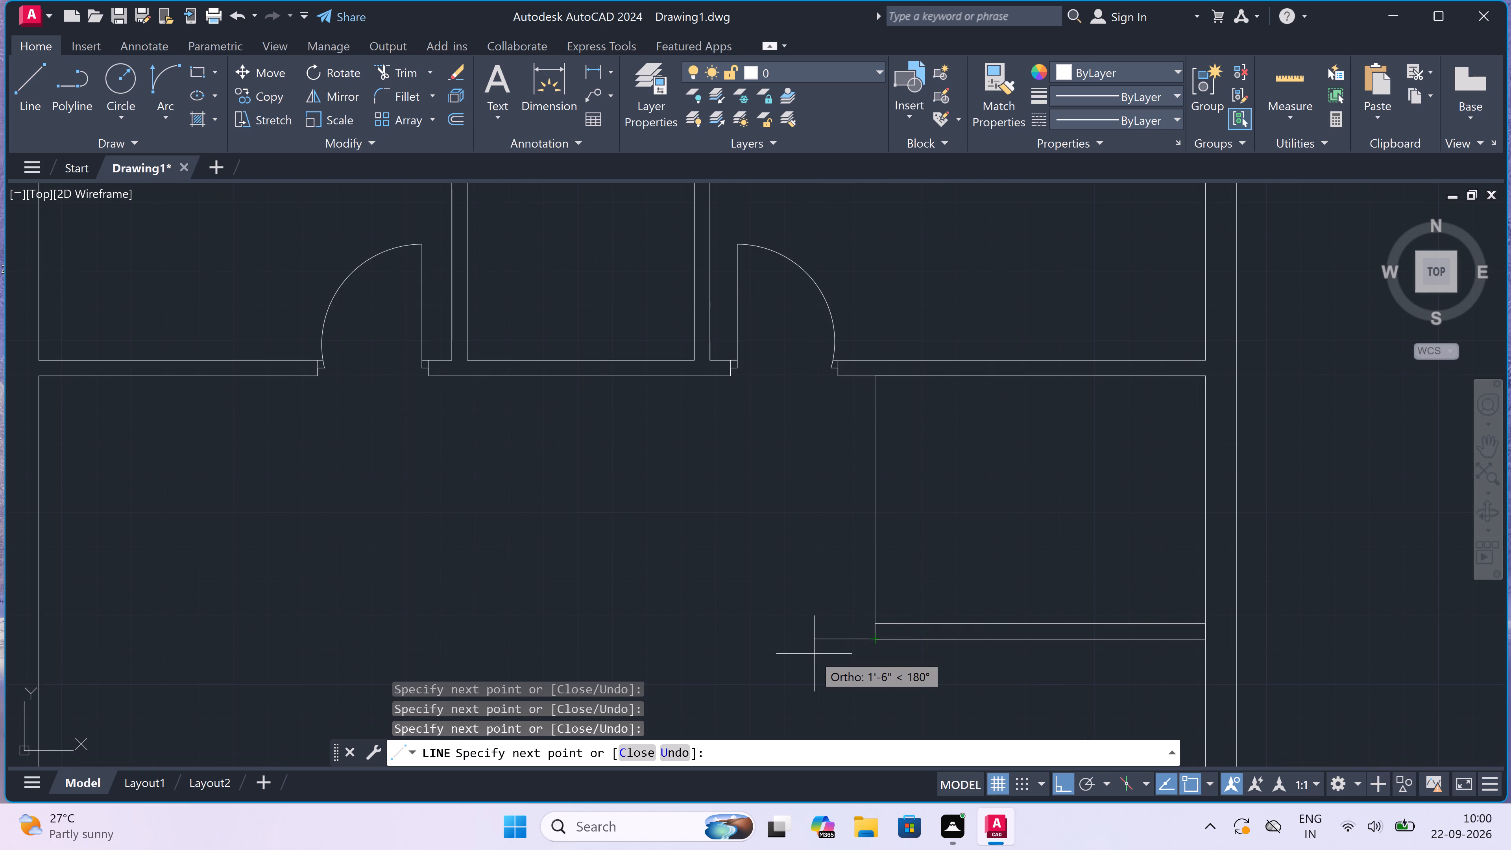
type("4.5\"")
key("space")
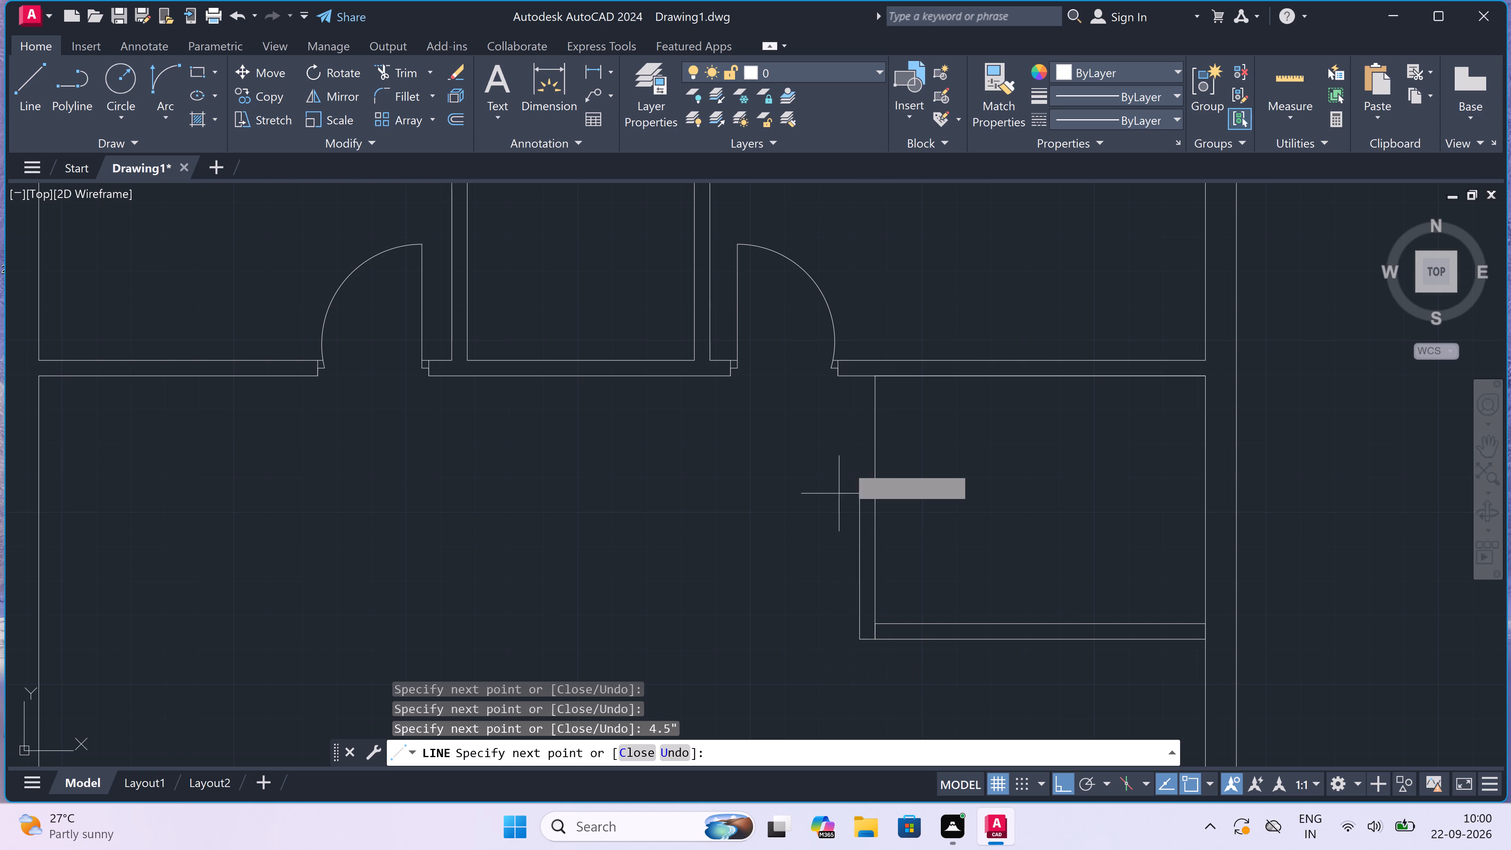
left_click(861, 381)
key("Escape")
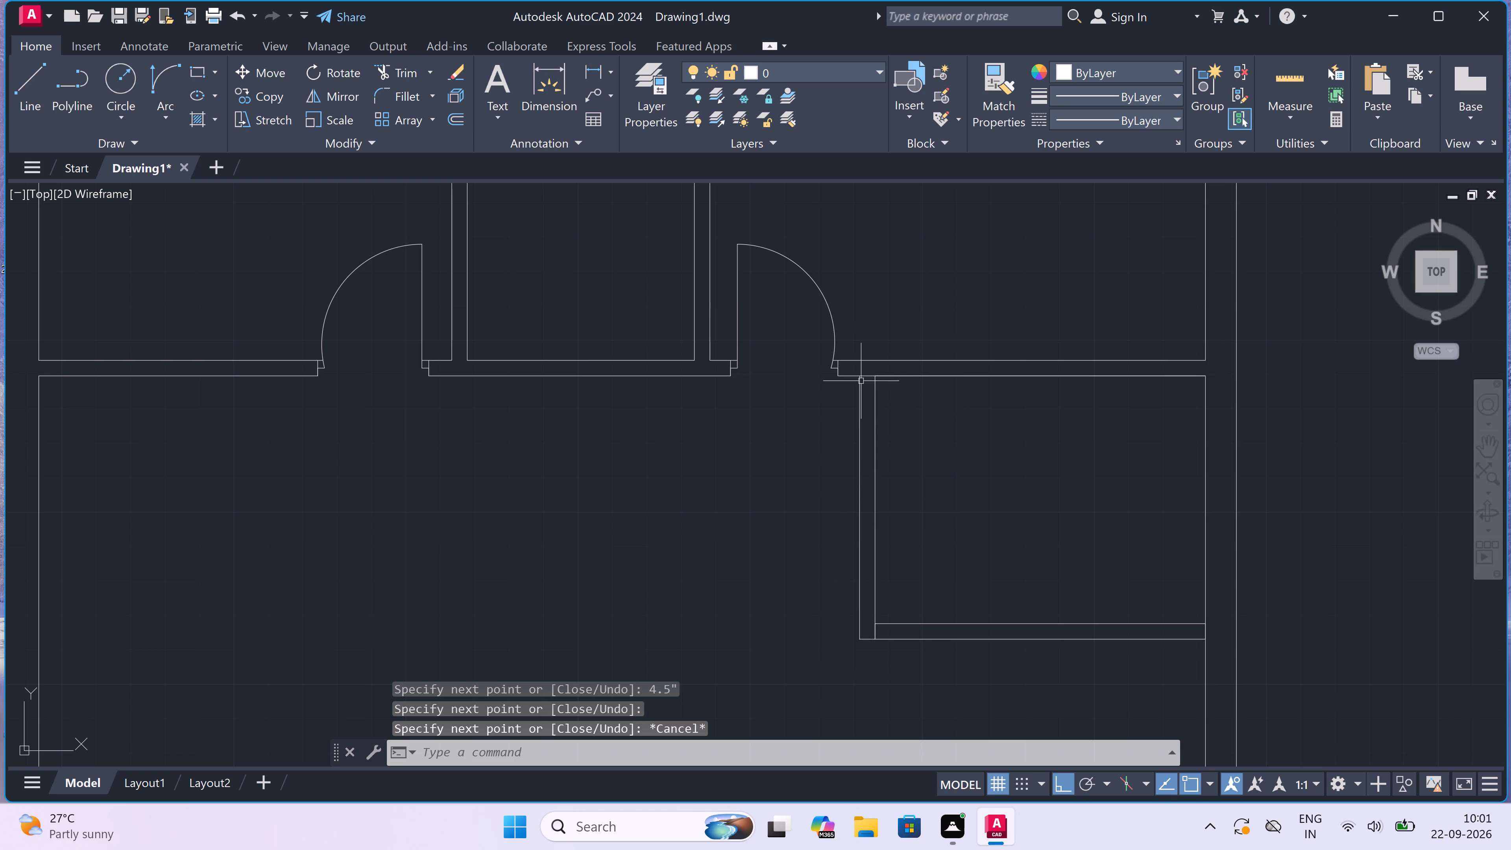
Trim the leftover lines inside the small room's left wall, at its junction with the horizontal wall and at its lower corner.
type("tr")
key("space")
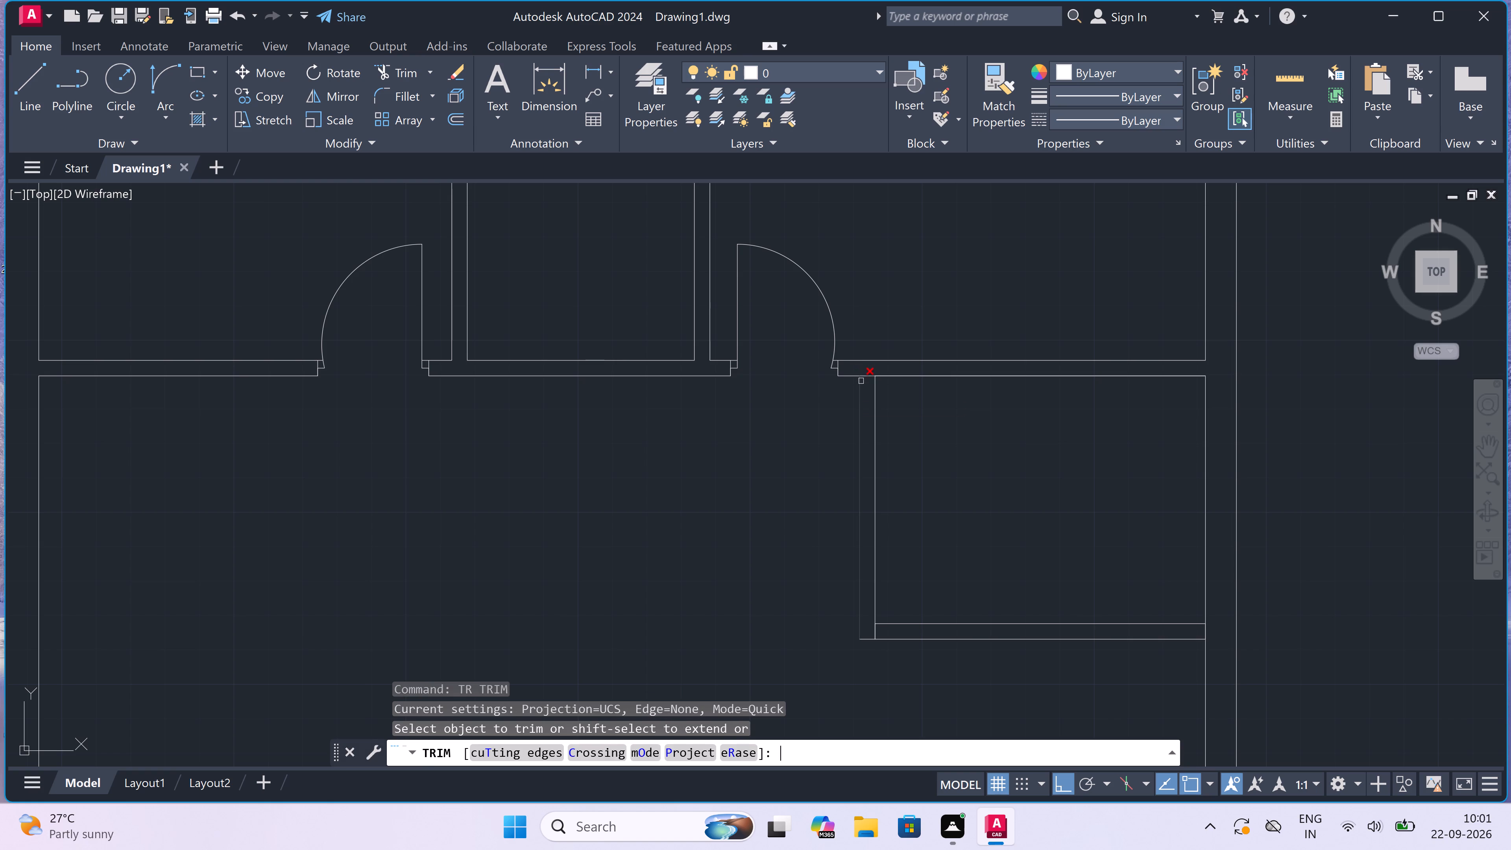
scroll(865, 378, "up", 2)
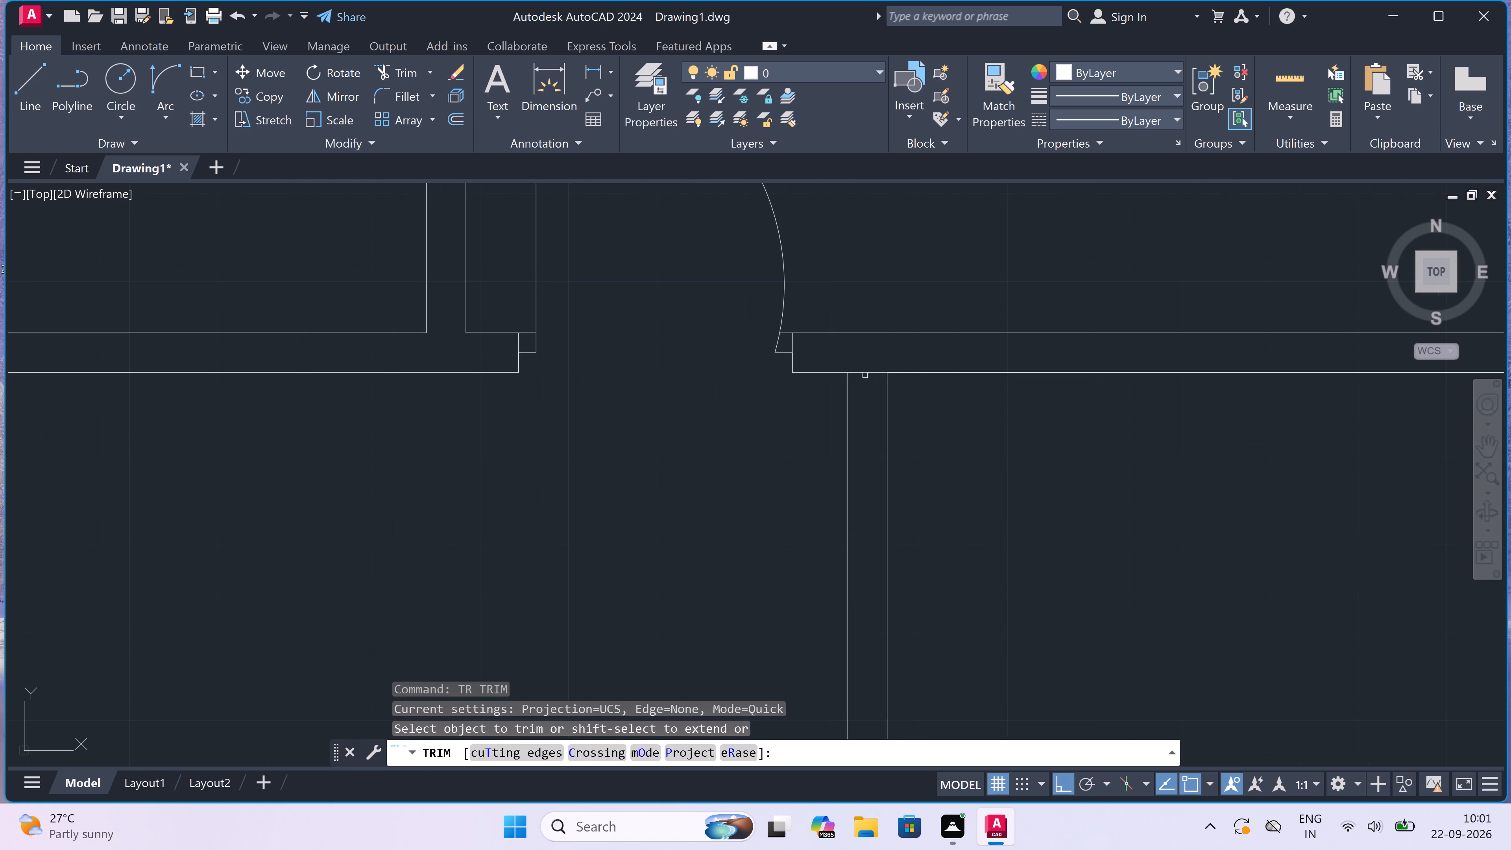
left_click(865, 373)
scroll(865, 373, "down", 3)
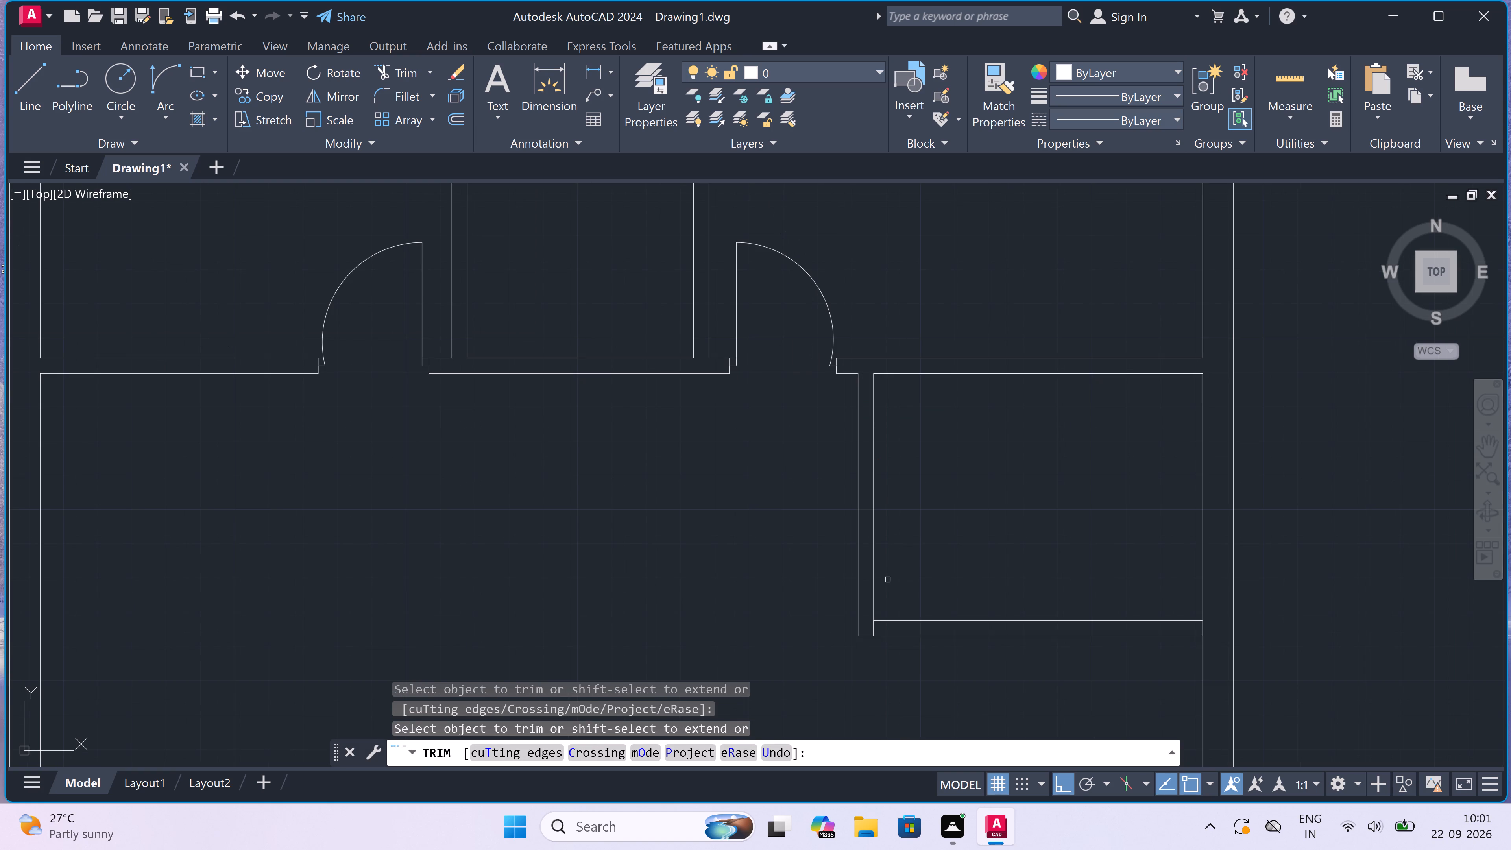
scroll(870, 634, "up", 2)
left_click(861, 626)
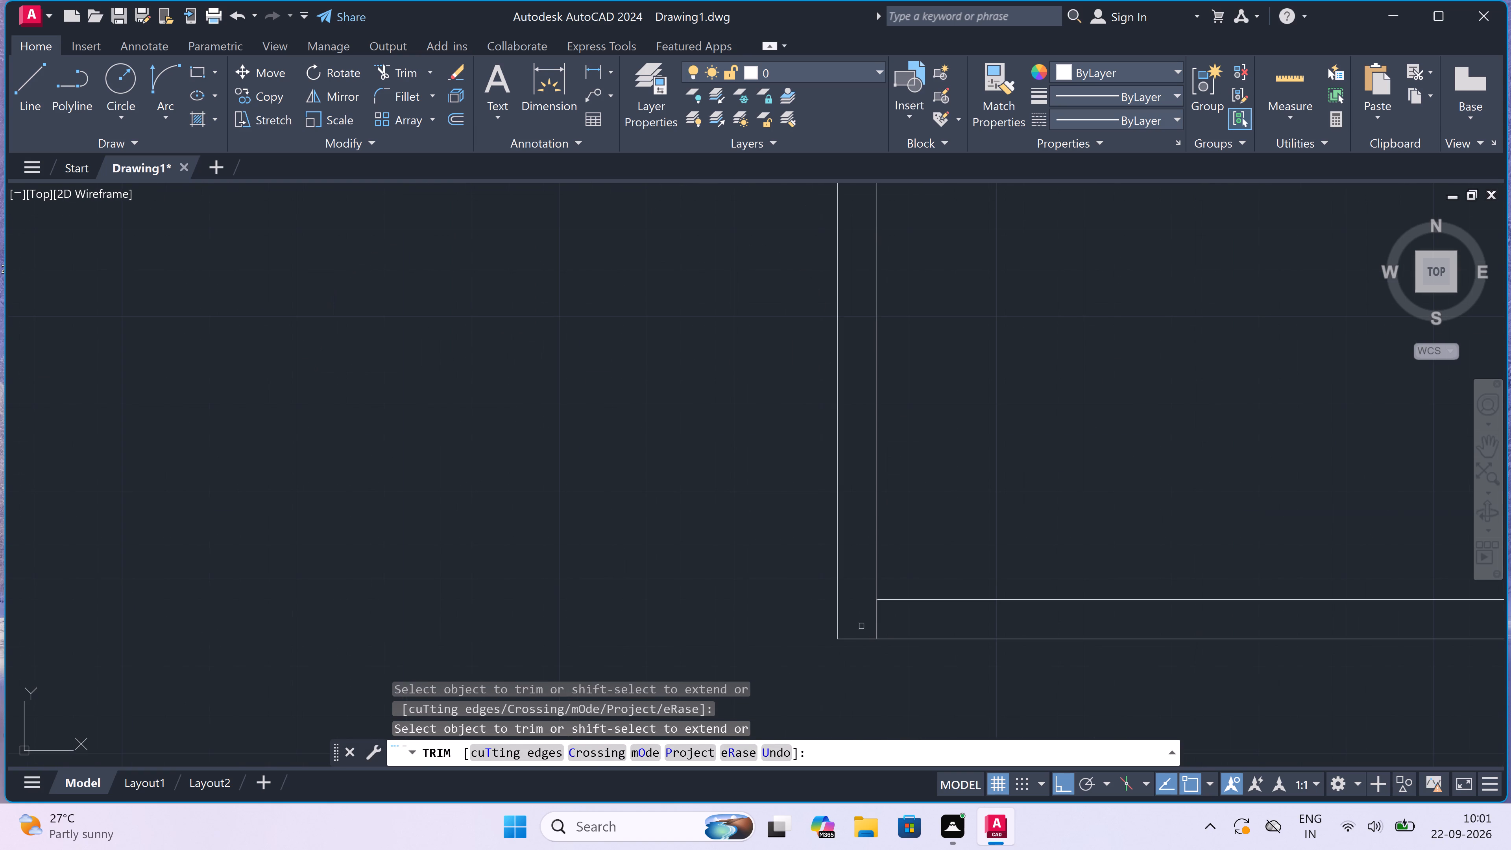
left_click(890, 615)
Trim the exterior wall's inner line between the two faces of the small room's lower wall, and finish trimming.
scroll(858, 621, "down", 3)
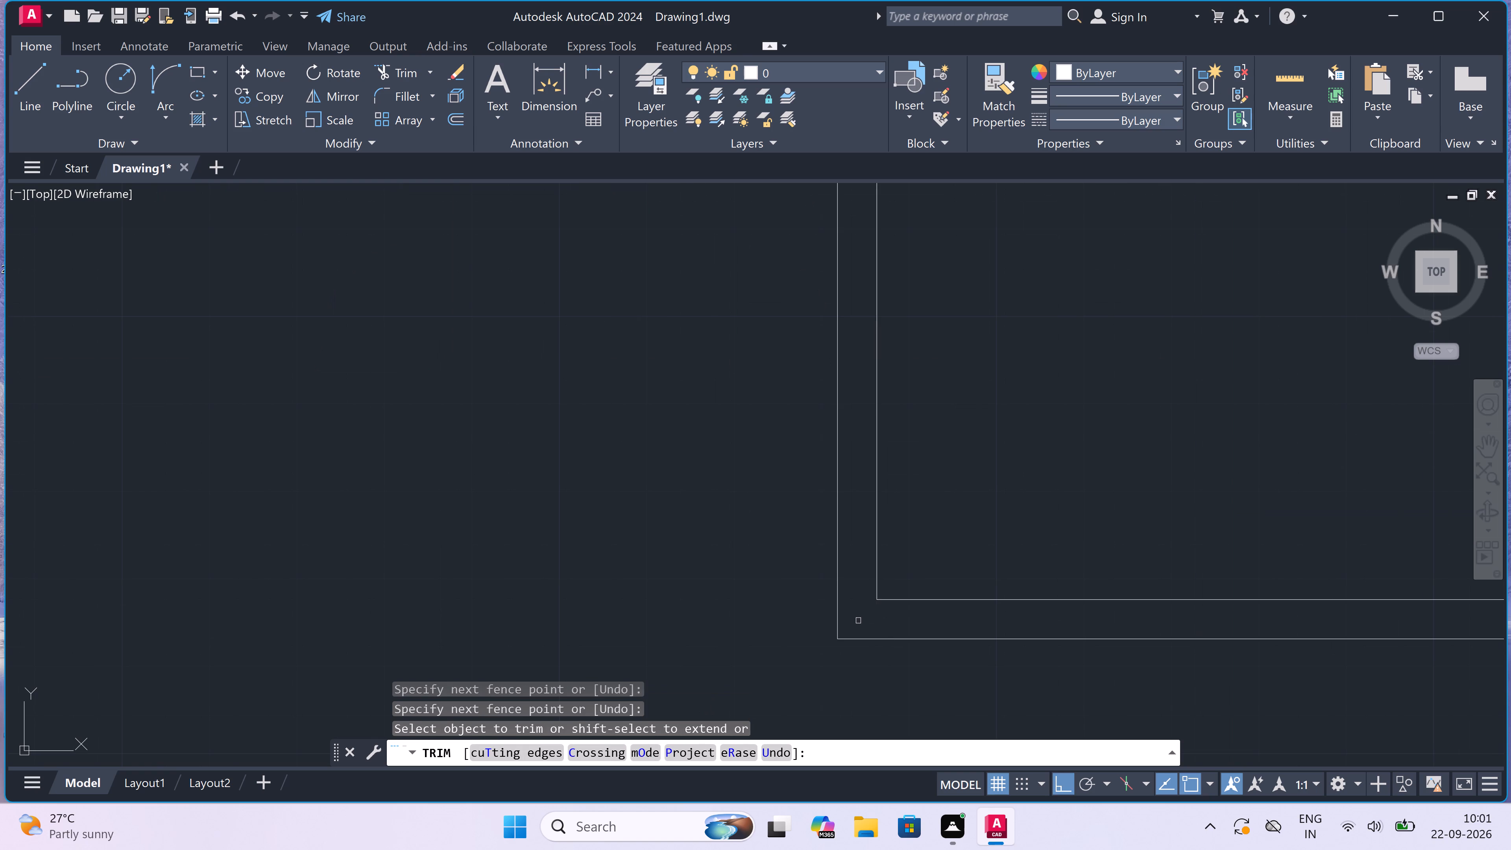
scroll(858, 621, "down", 1)
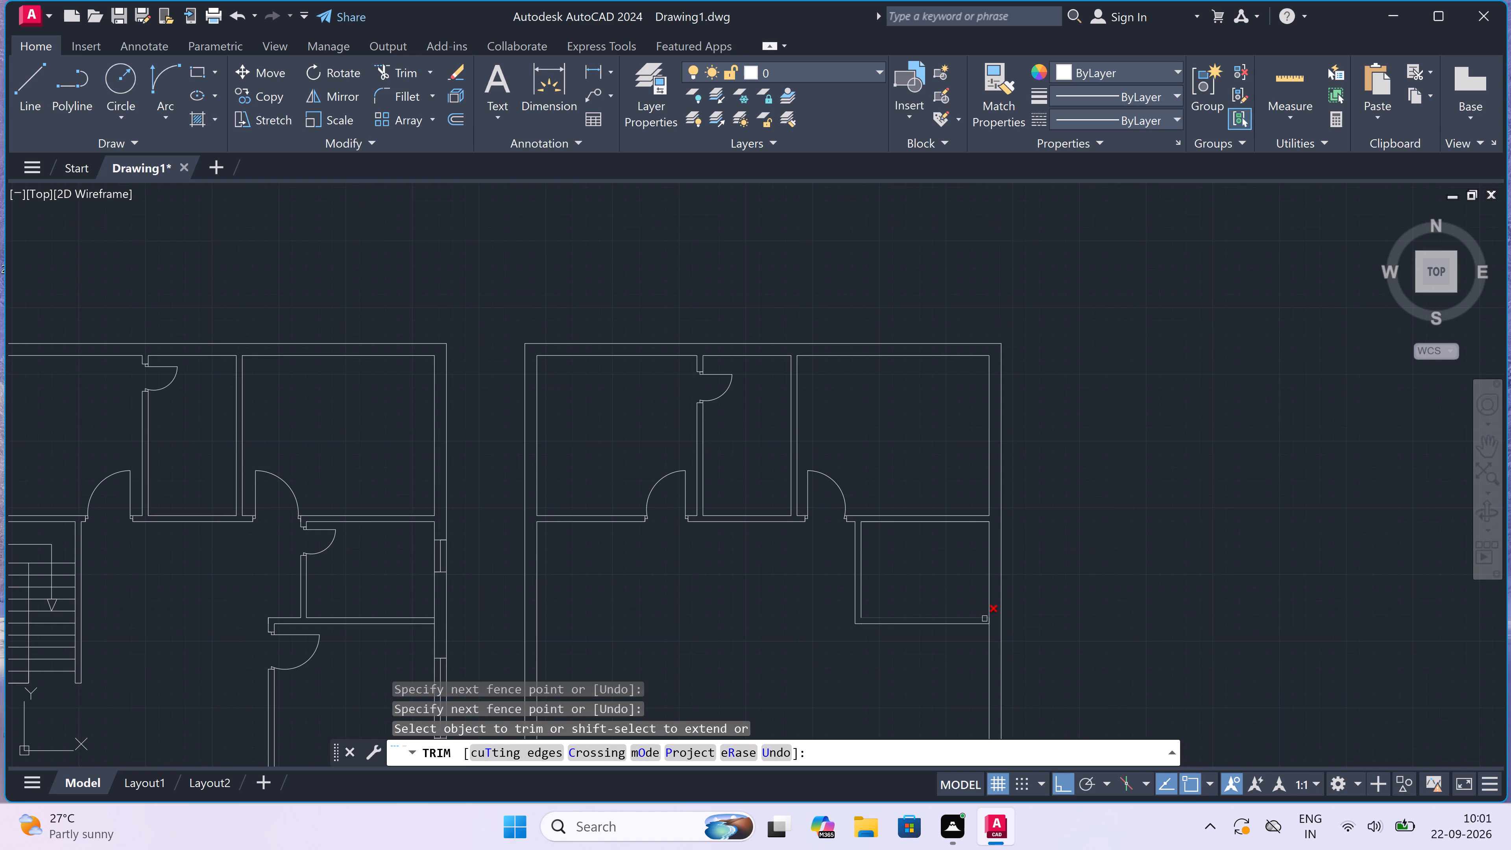
scroll(985, 619, "up", 3)
double_click(999, 629)
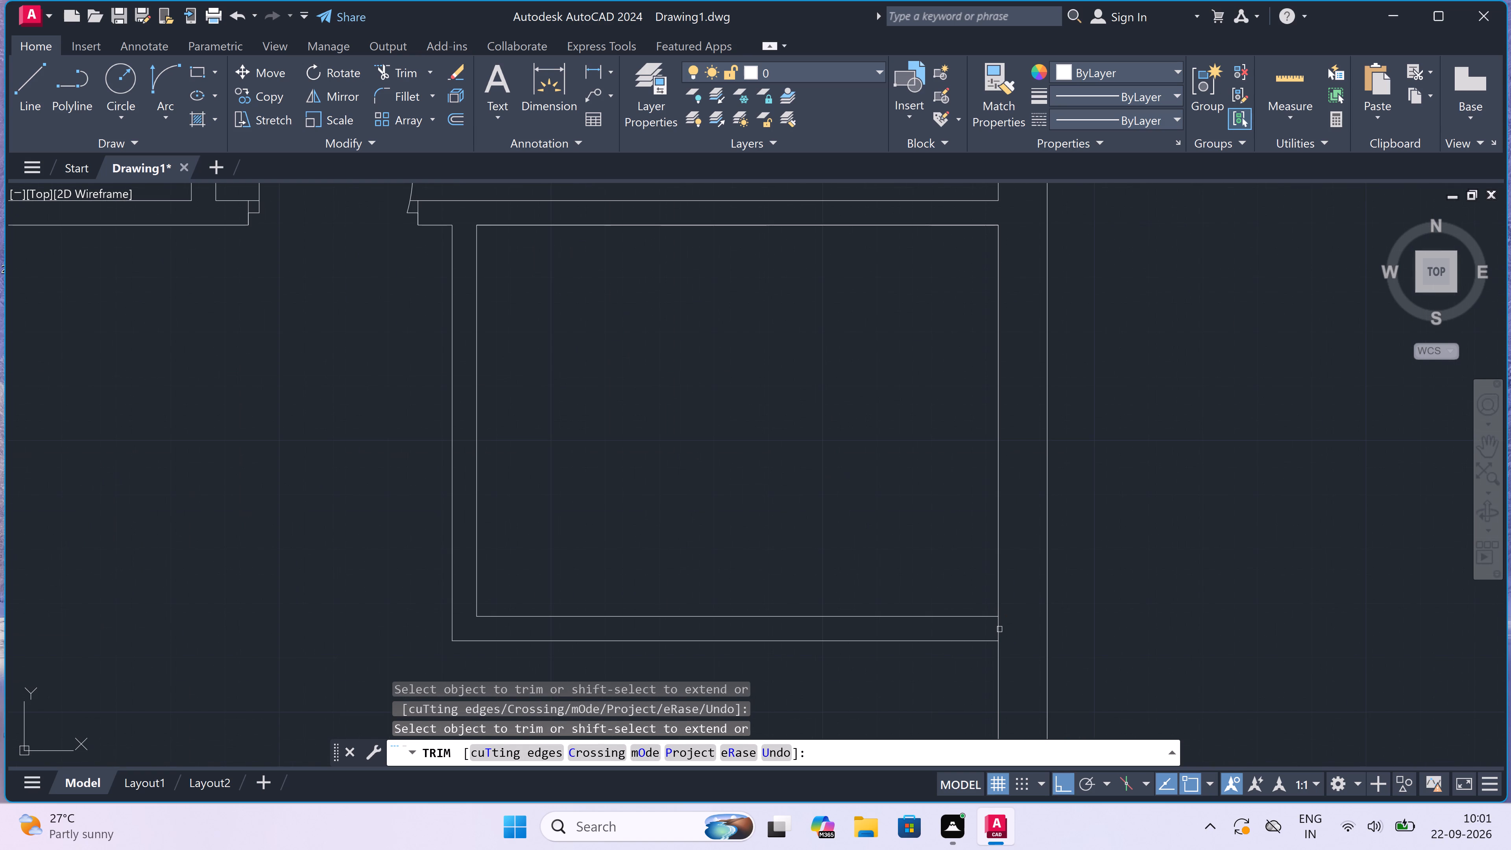
double_click(999, 629)
scroll(999, 629, "down", 2)
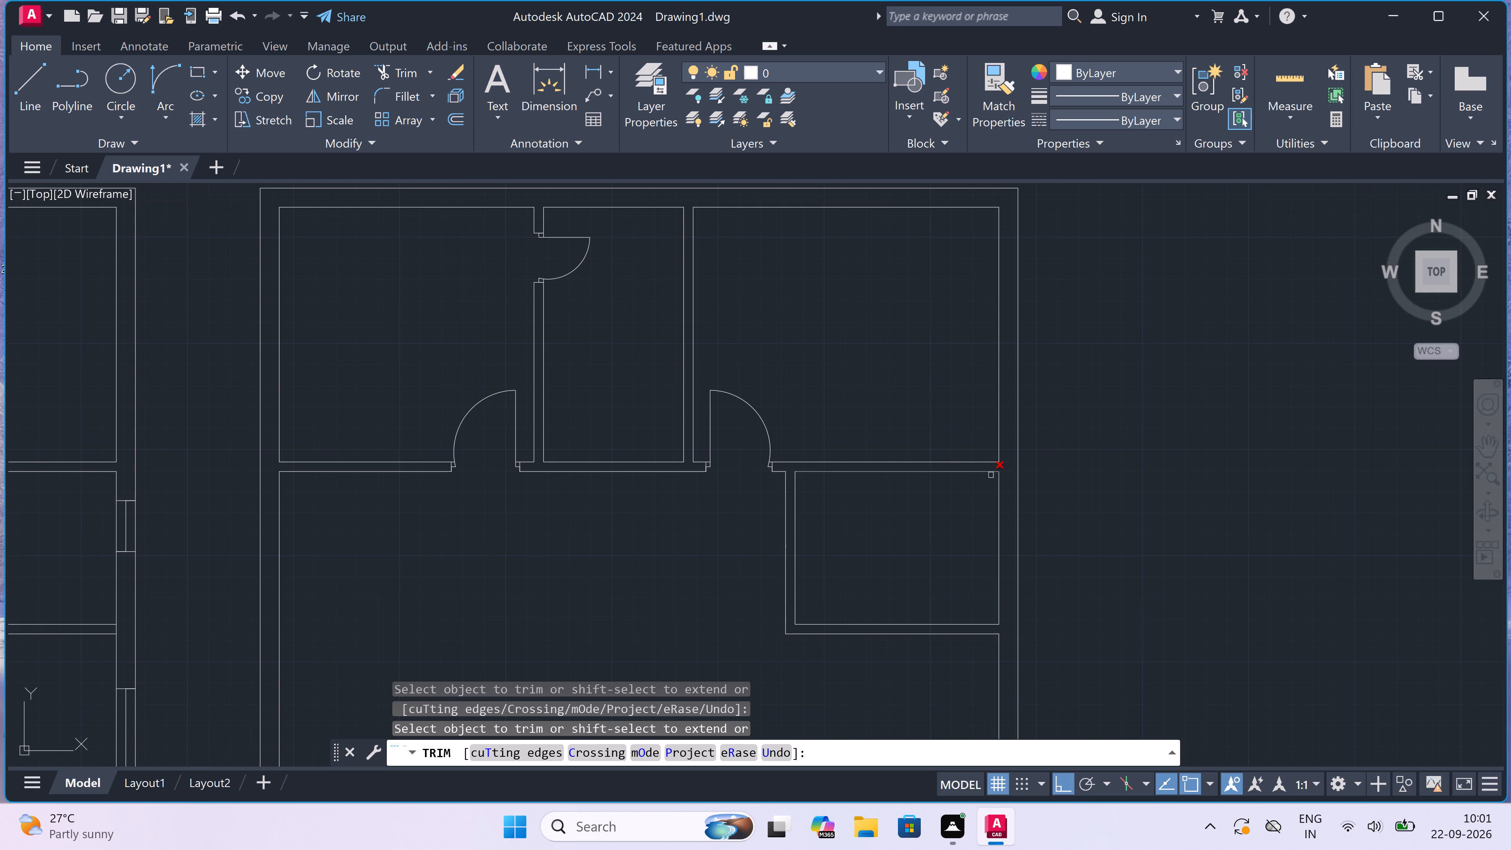
scroll(933, 495, "down", 1)
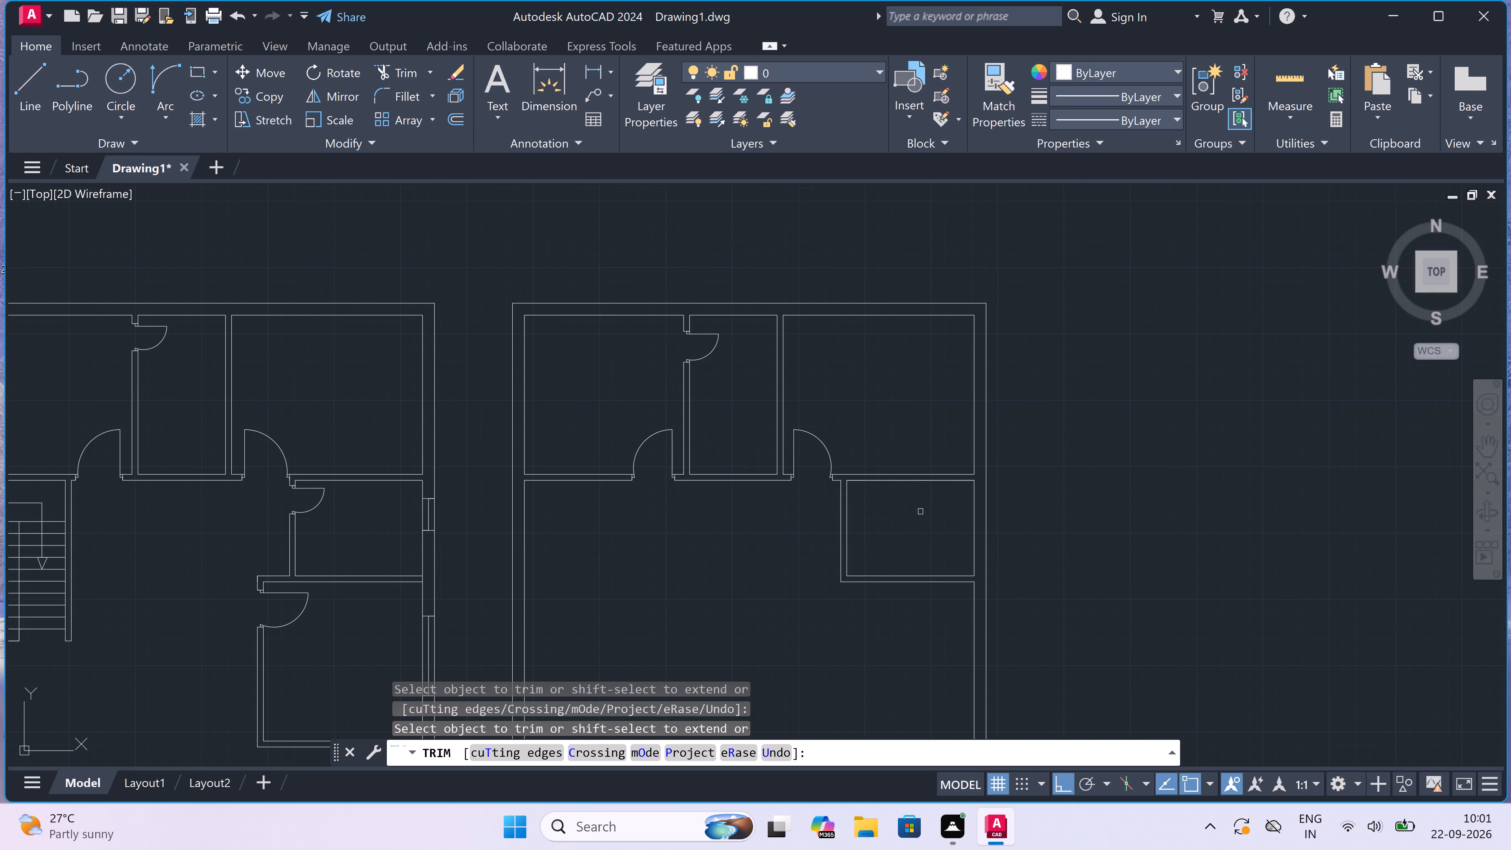
scroll(920, 512, "down", 1)
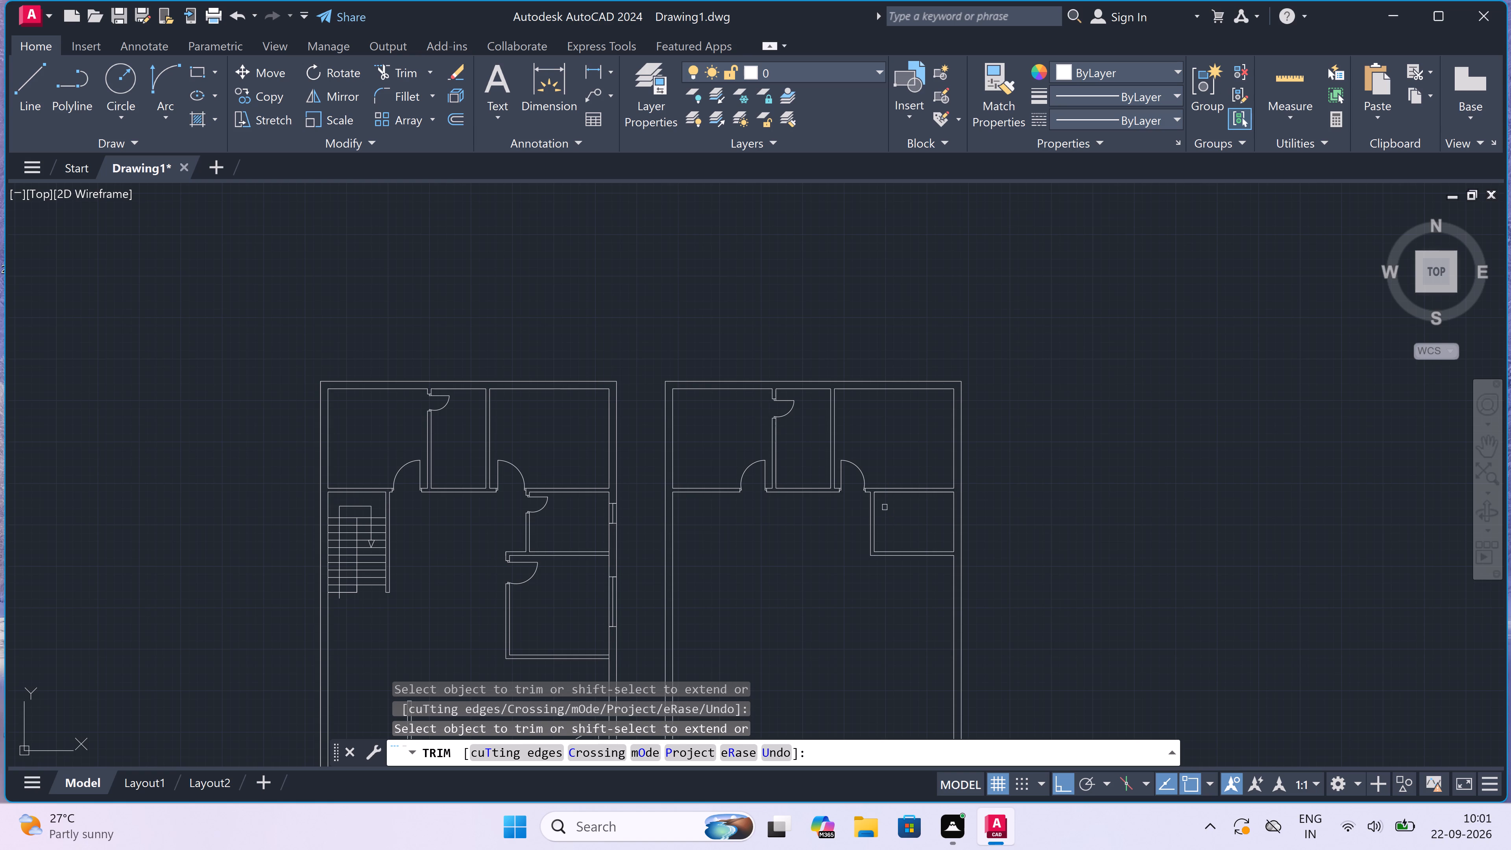
scroll(874, 492, "up", 3)
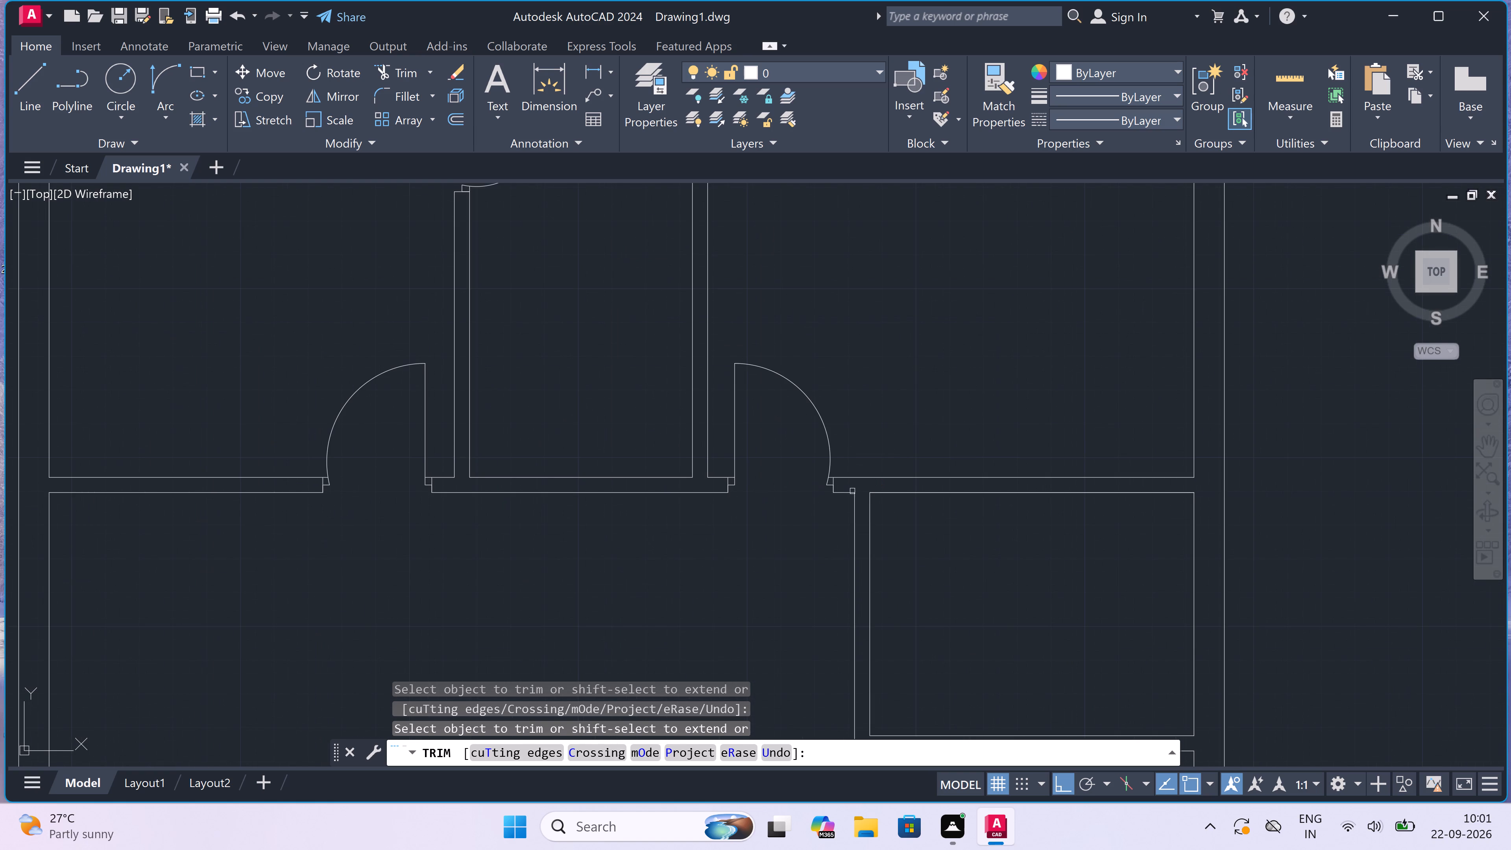
scroll(824, 518, "up", 1)
key("Escape")
Draw a jamb line across the small room's left wall near its top, with a 2" stop downward from its midpoint and a 2' door leaf rightward.
key("l")
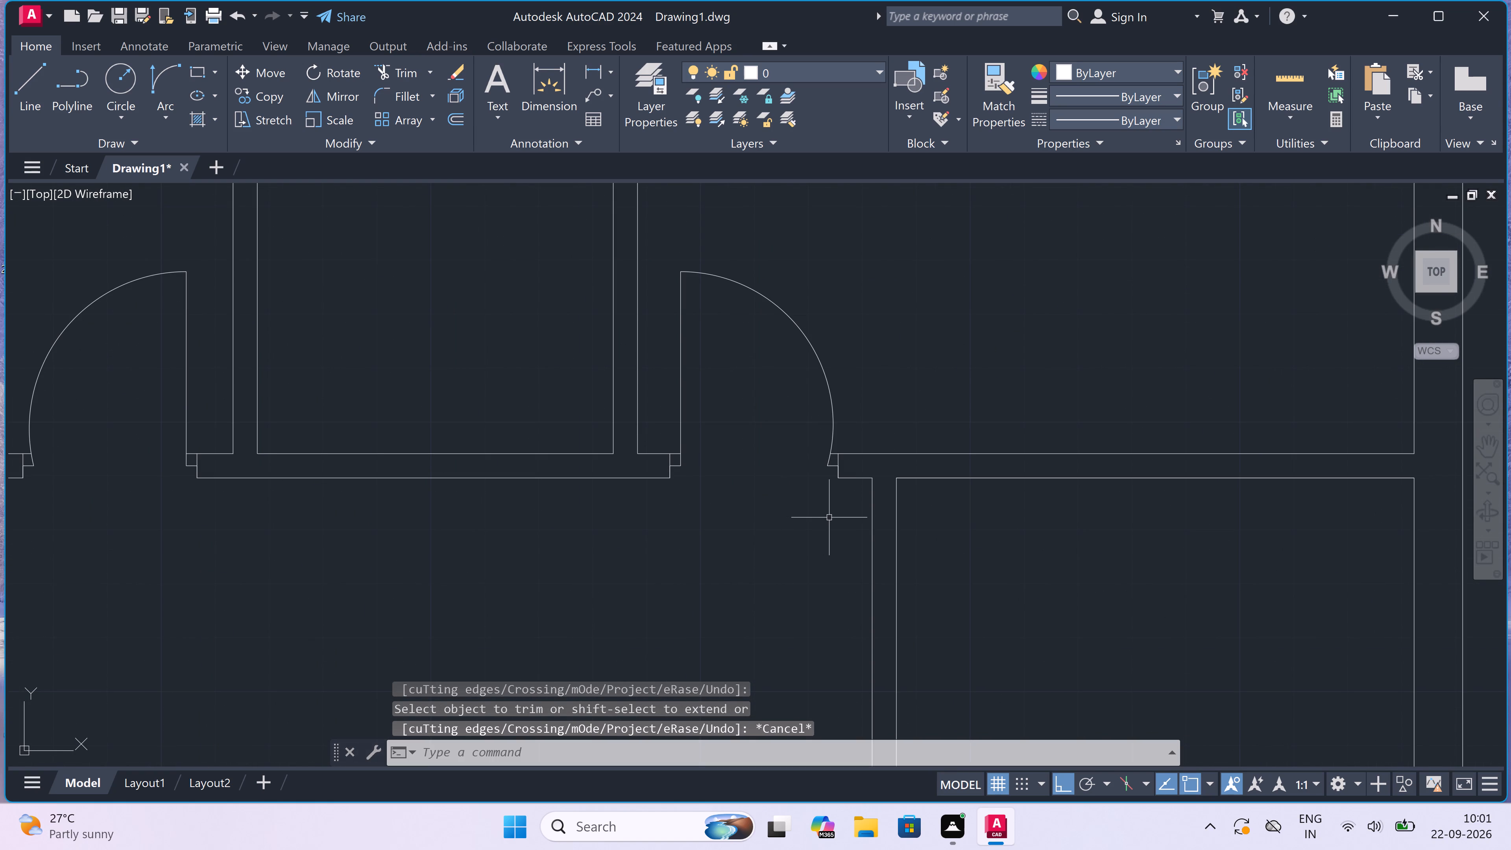
key("space")
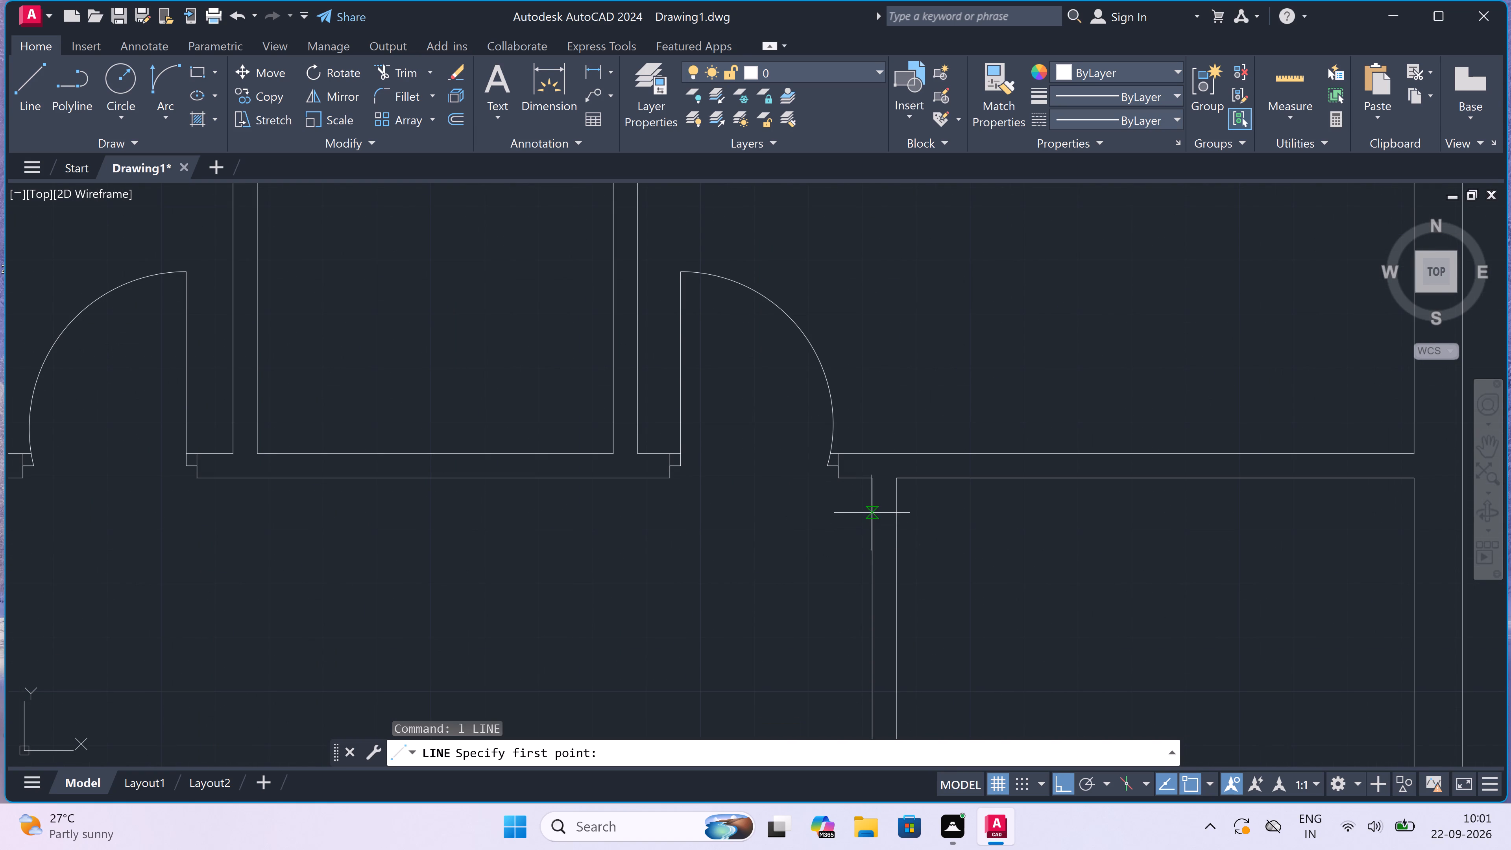
left_click(873, 513)
left_click(893, 512)
left_click(875, 516)
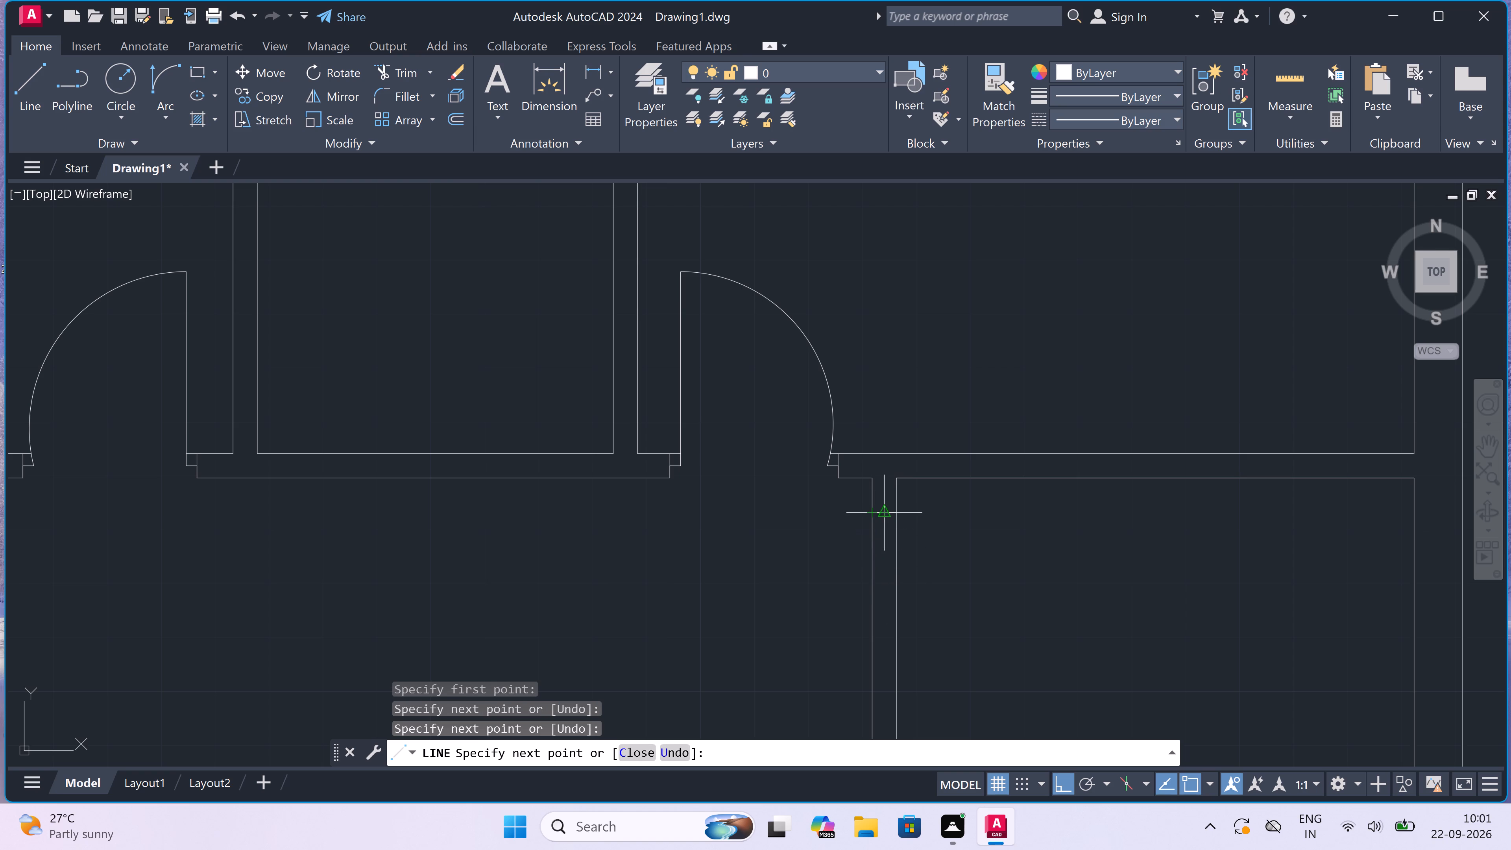
left_click_drag(883, 511, 883, 515)
type("2\"")
key("space")
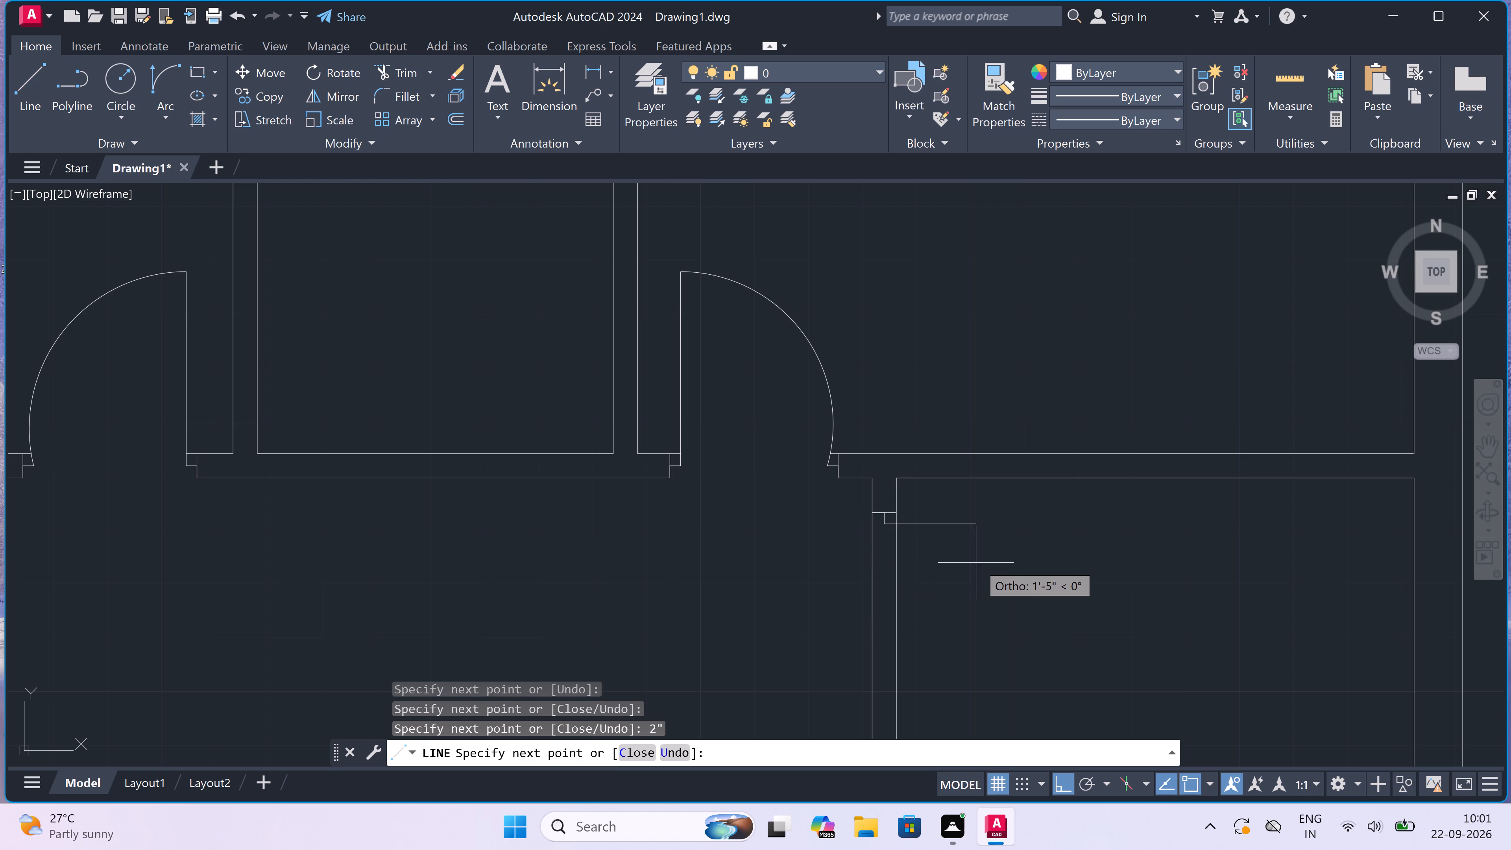
type("2'")
key("space")
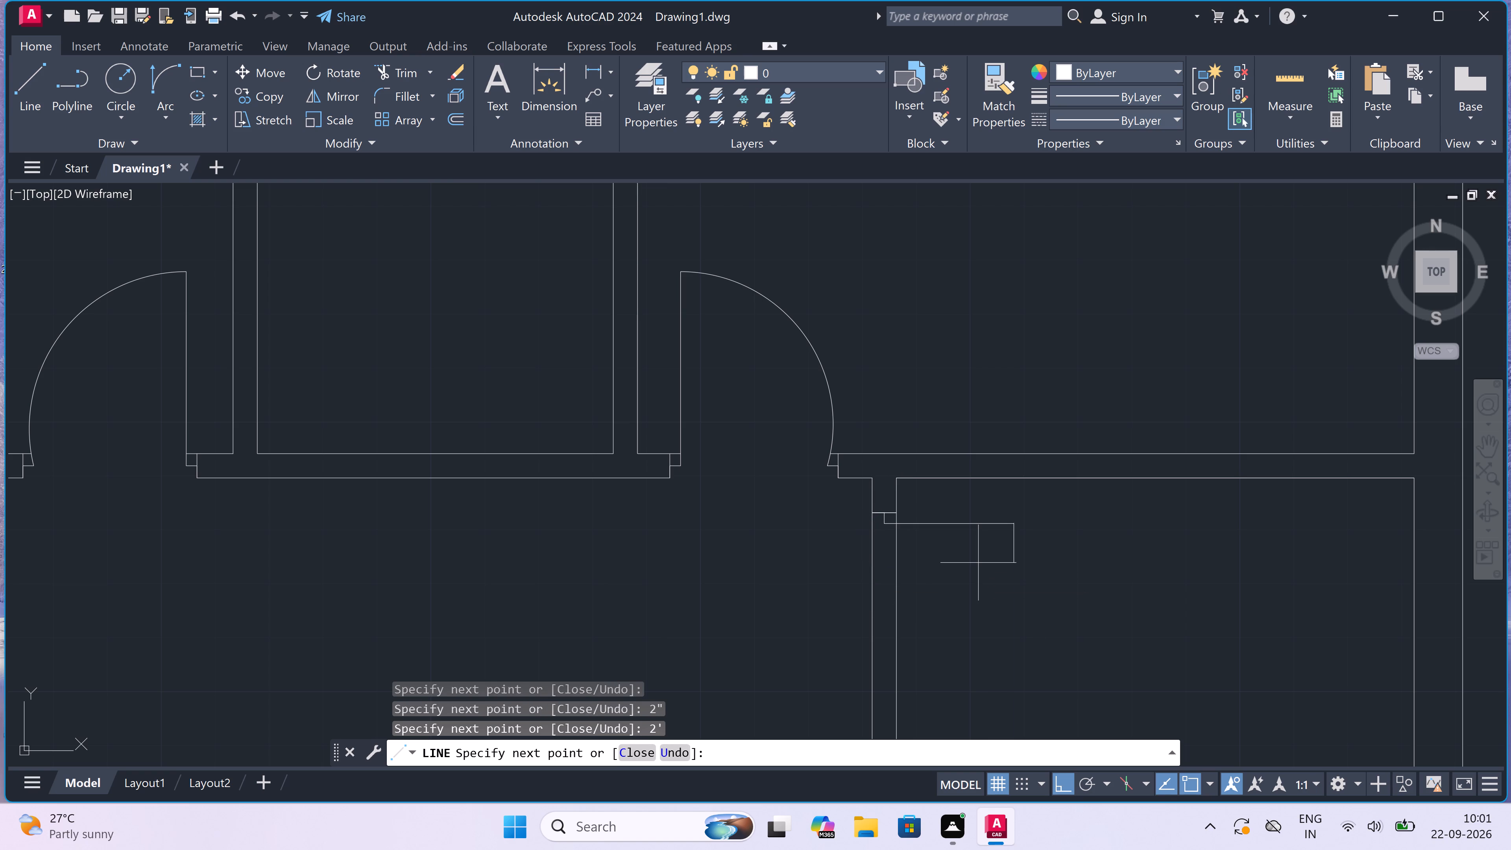
key("Escape")
Draw a second jamb line across the small room's left wall below the door leaf, with a 2" stop upward from its midpoint.
key("space")
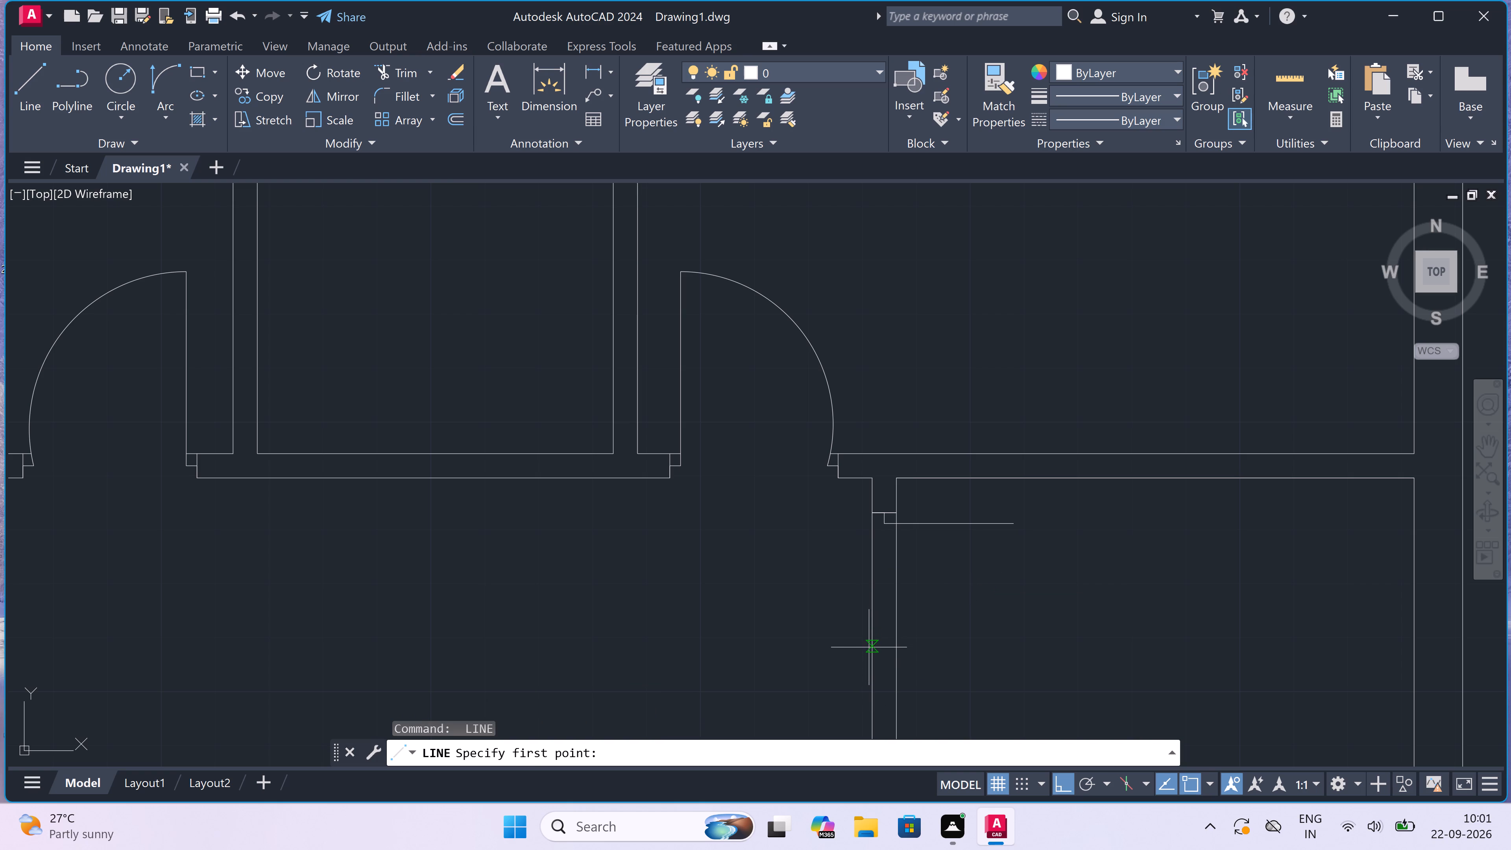
left_click(869, 651)
left_click(899, 651)
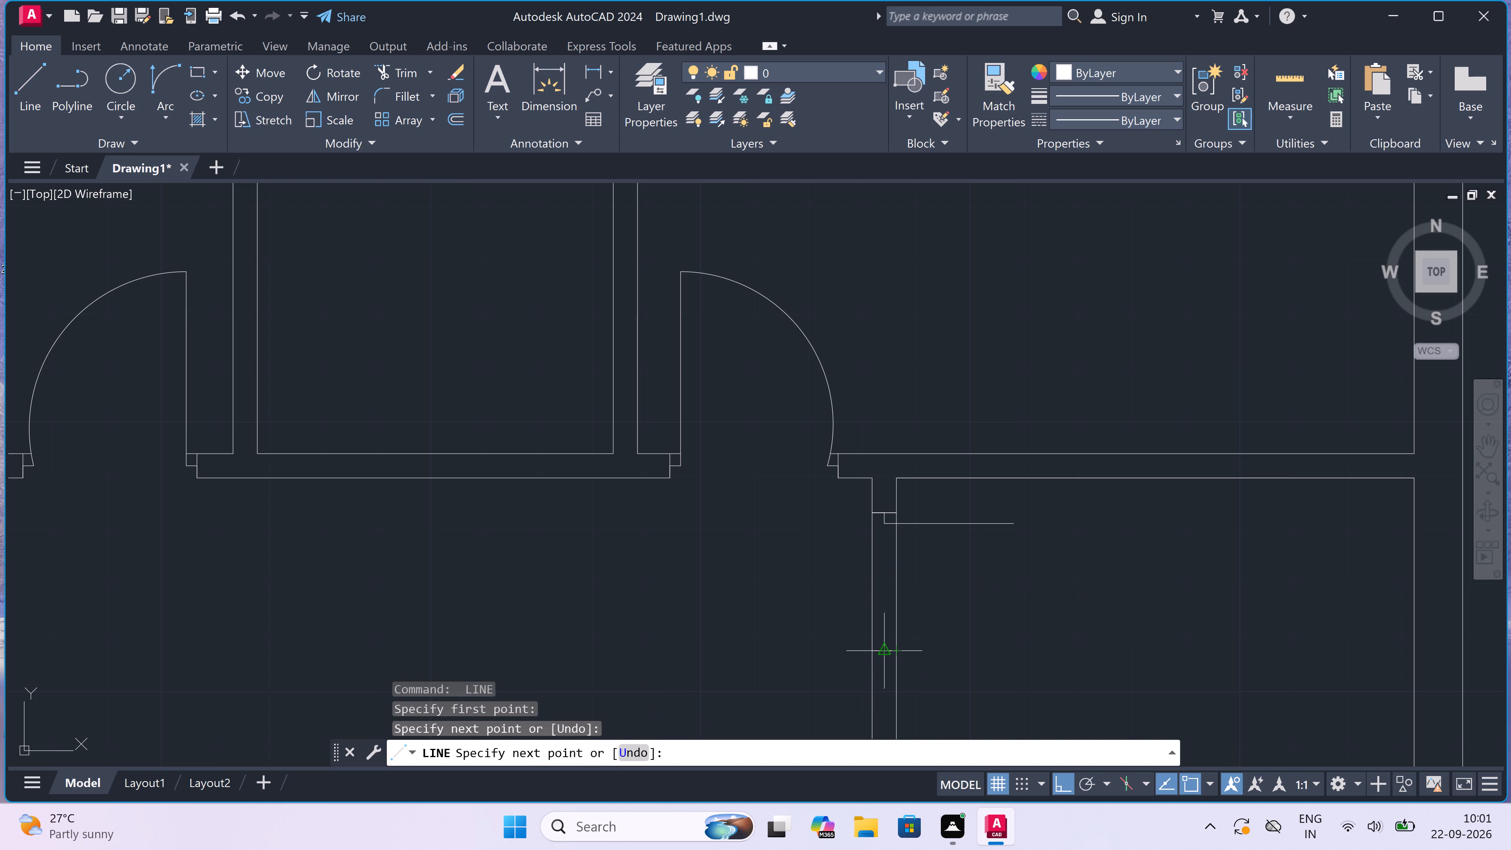
left_click(882, 653)
type("2\"")
key("space")
key("Escape")
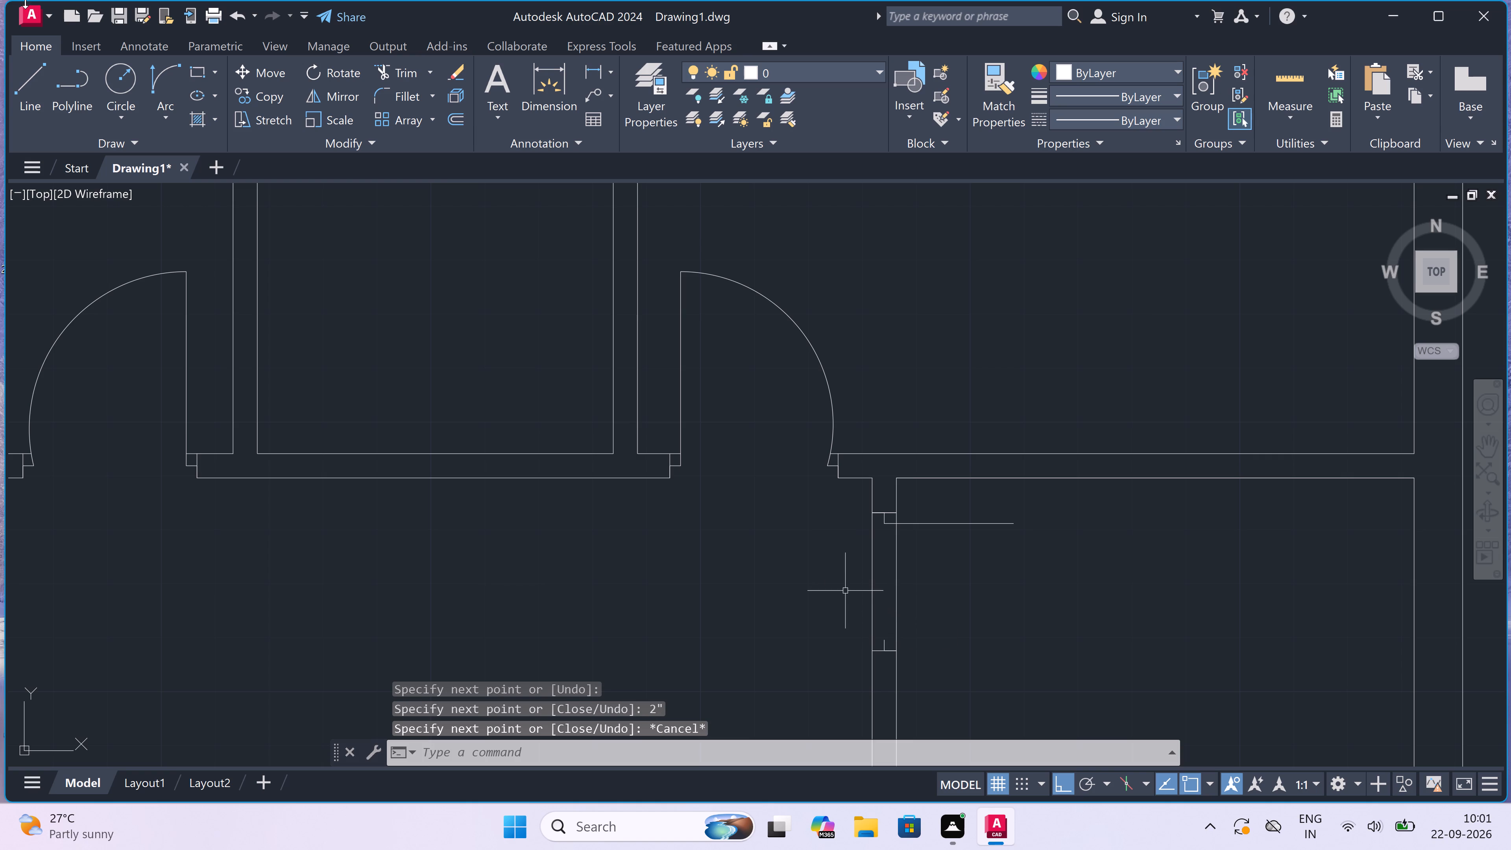
Draw the small room's door swing arc from the leaf's free end to the tip of the lower stop, with a downward start tangent.
left_click(157, 70)
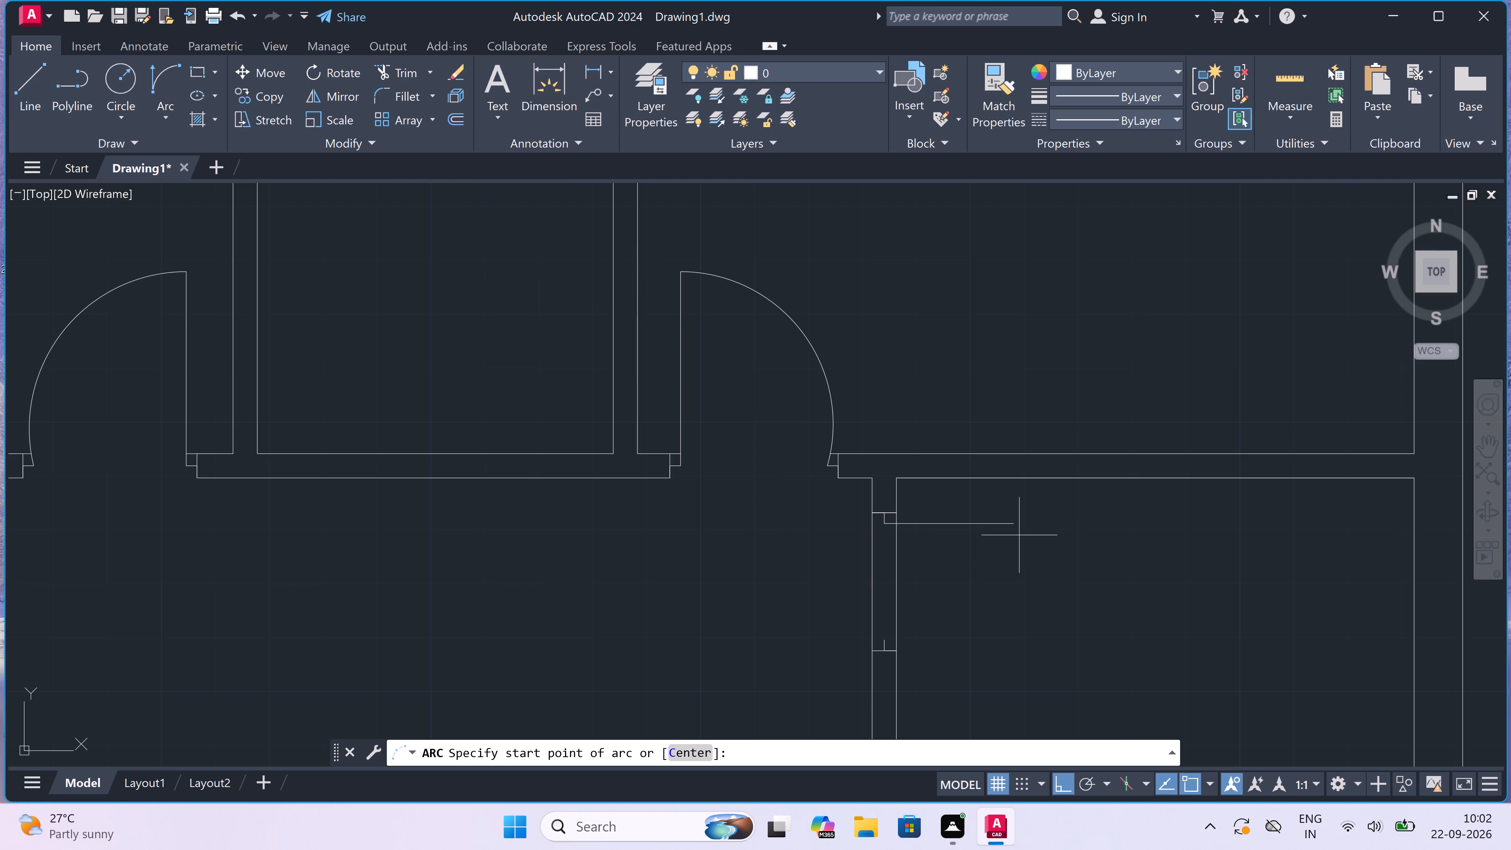
left_click_drag(1015, 528, 1013, 534)
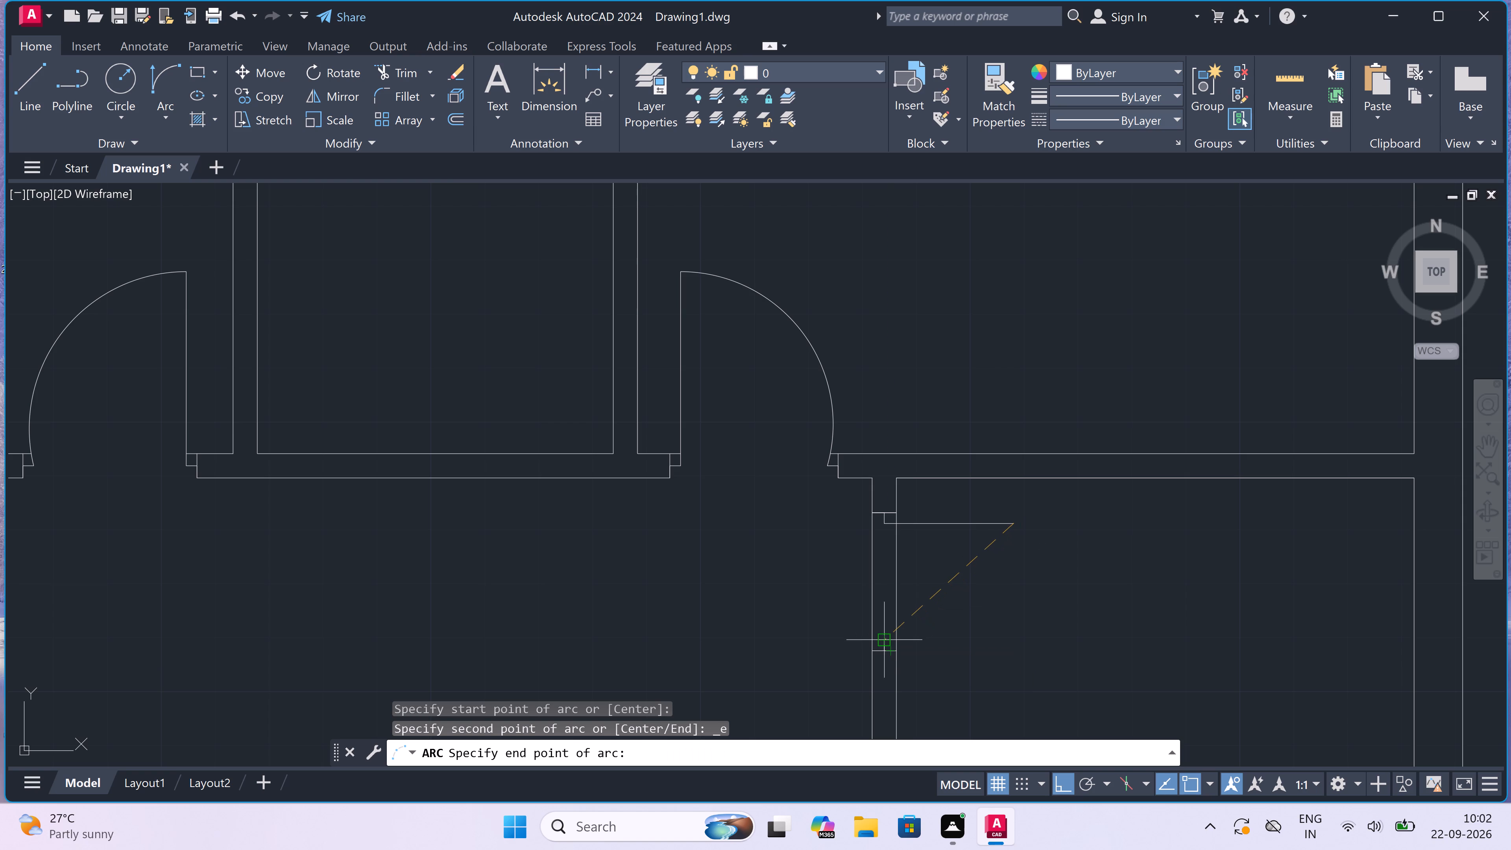
left_click(882, 640)
left_click(1050, 657)
Trim both faces of the small room's left wall between the two jambs to clear the door opening.
scroll(960, 564, "down", 4)
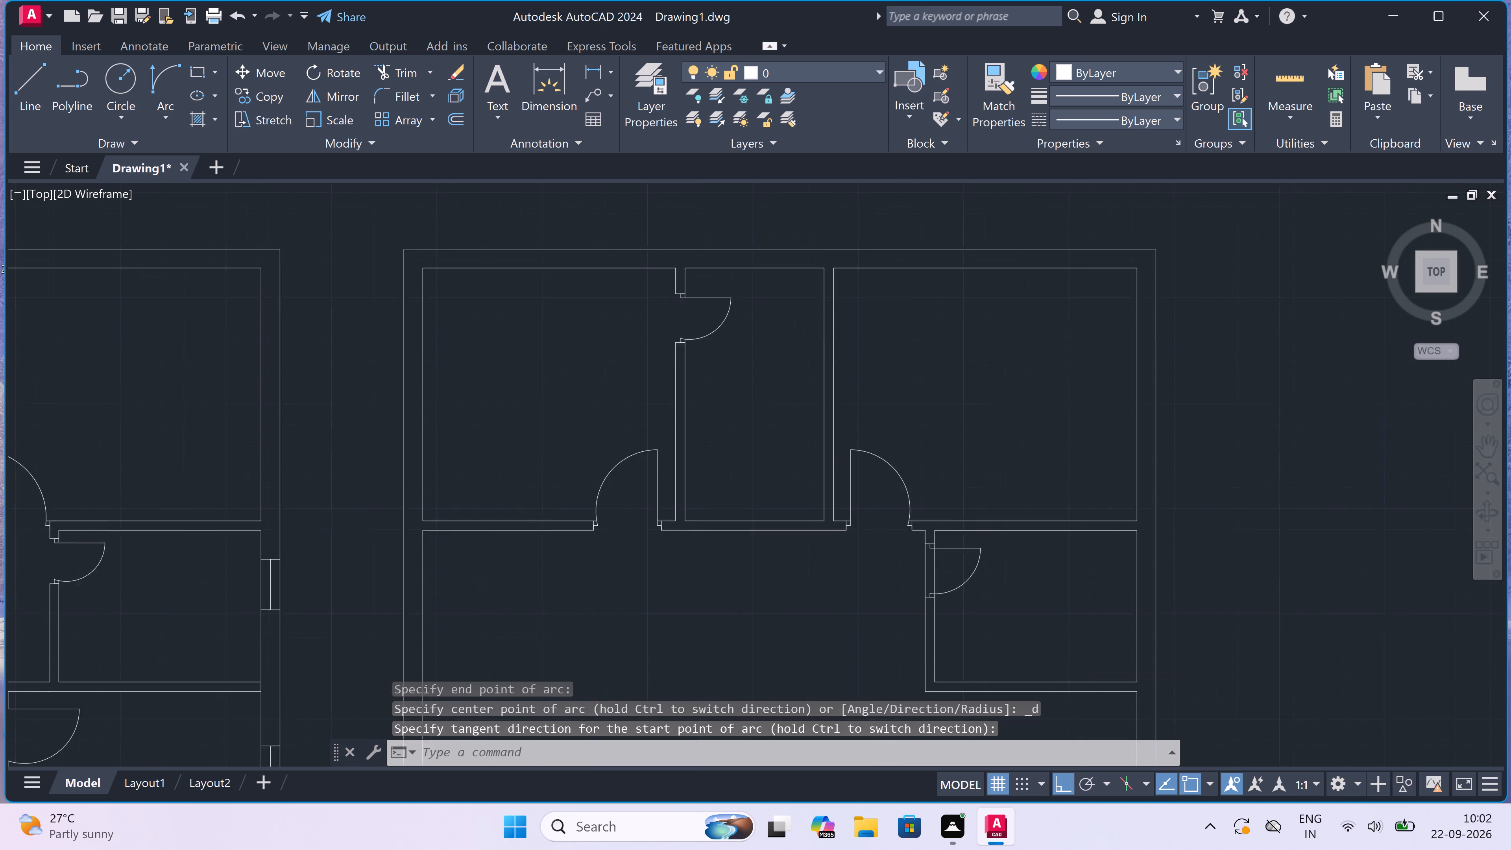
scroll(951, 603, "up", 2)
key("t")
key("r")
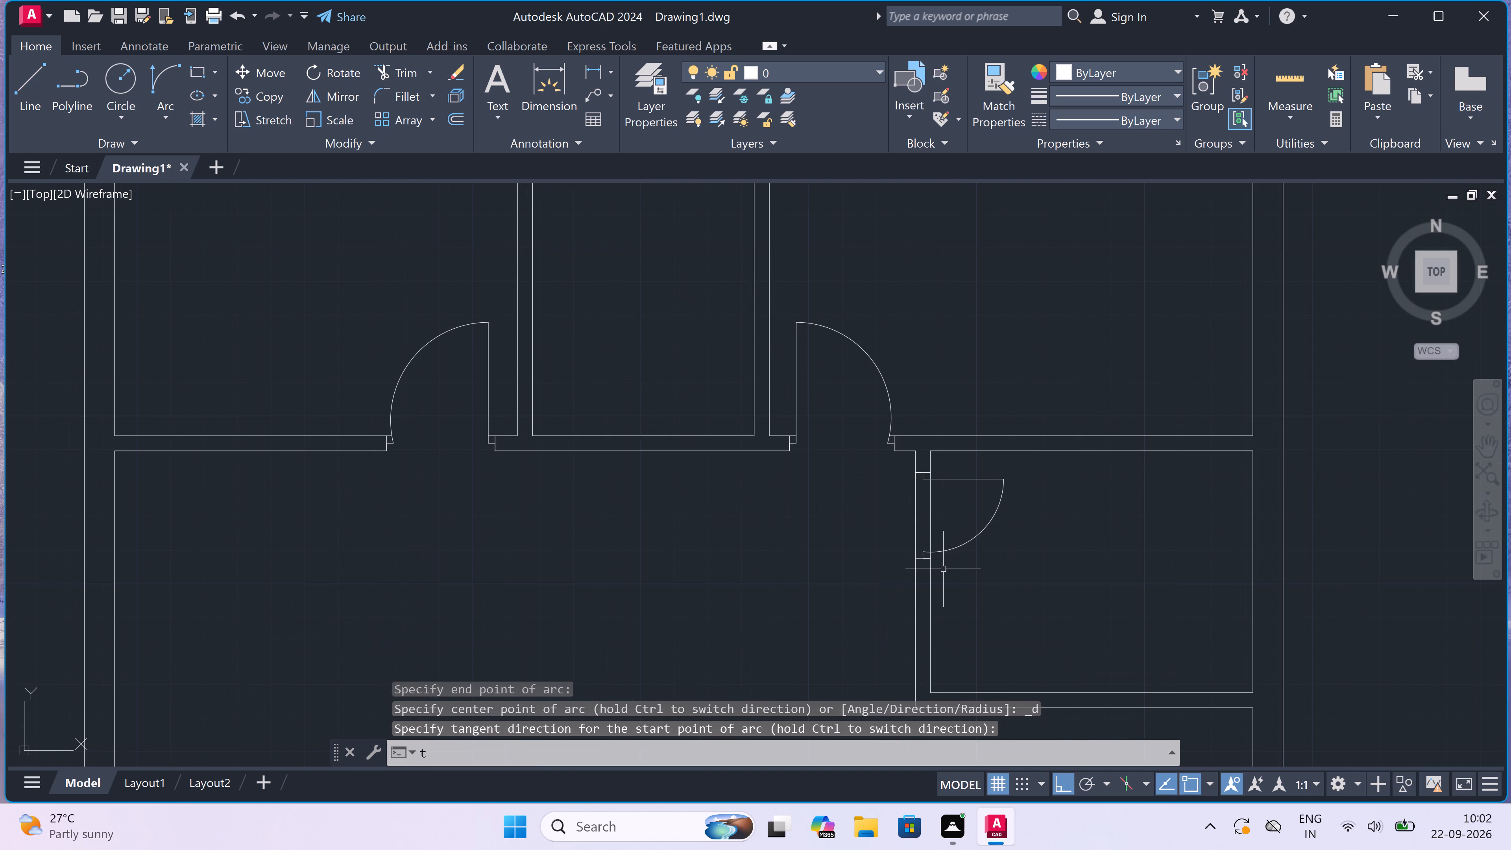
key("space")
left_click_drag(938, 499, 935, 502)
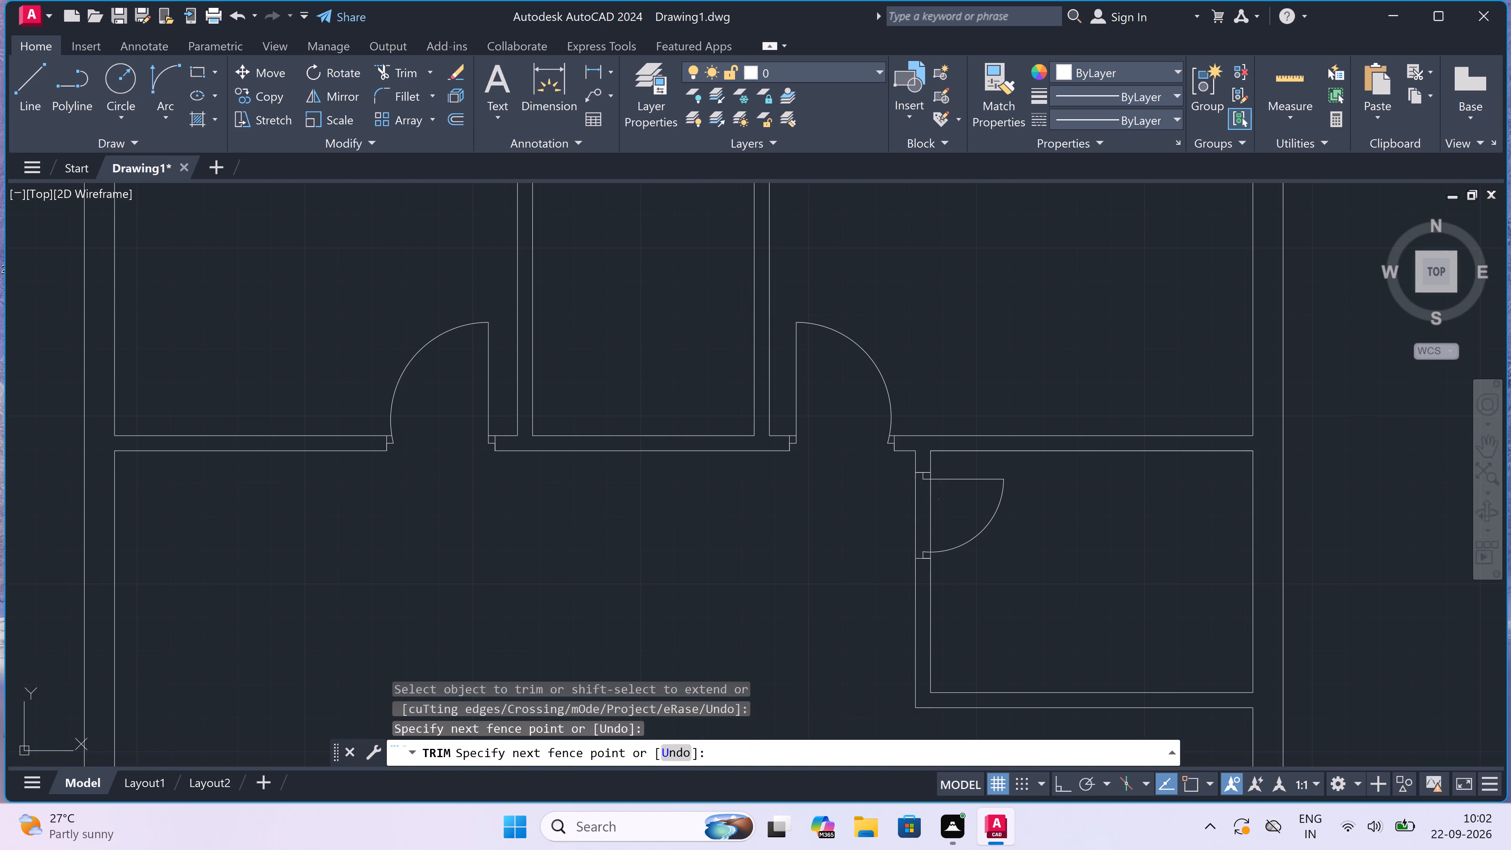
left_click(868, 529)
key("Escape")
Draw a 2' window in the exterior wall beside the small room, with a centre line between two lines across the wall.
scroll(868, 529, "down", 2)
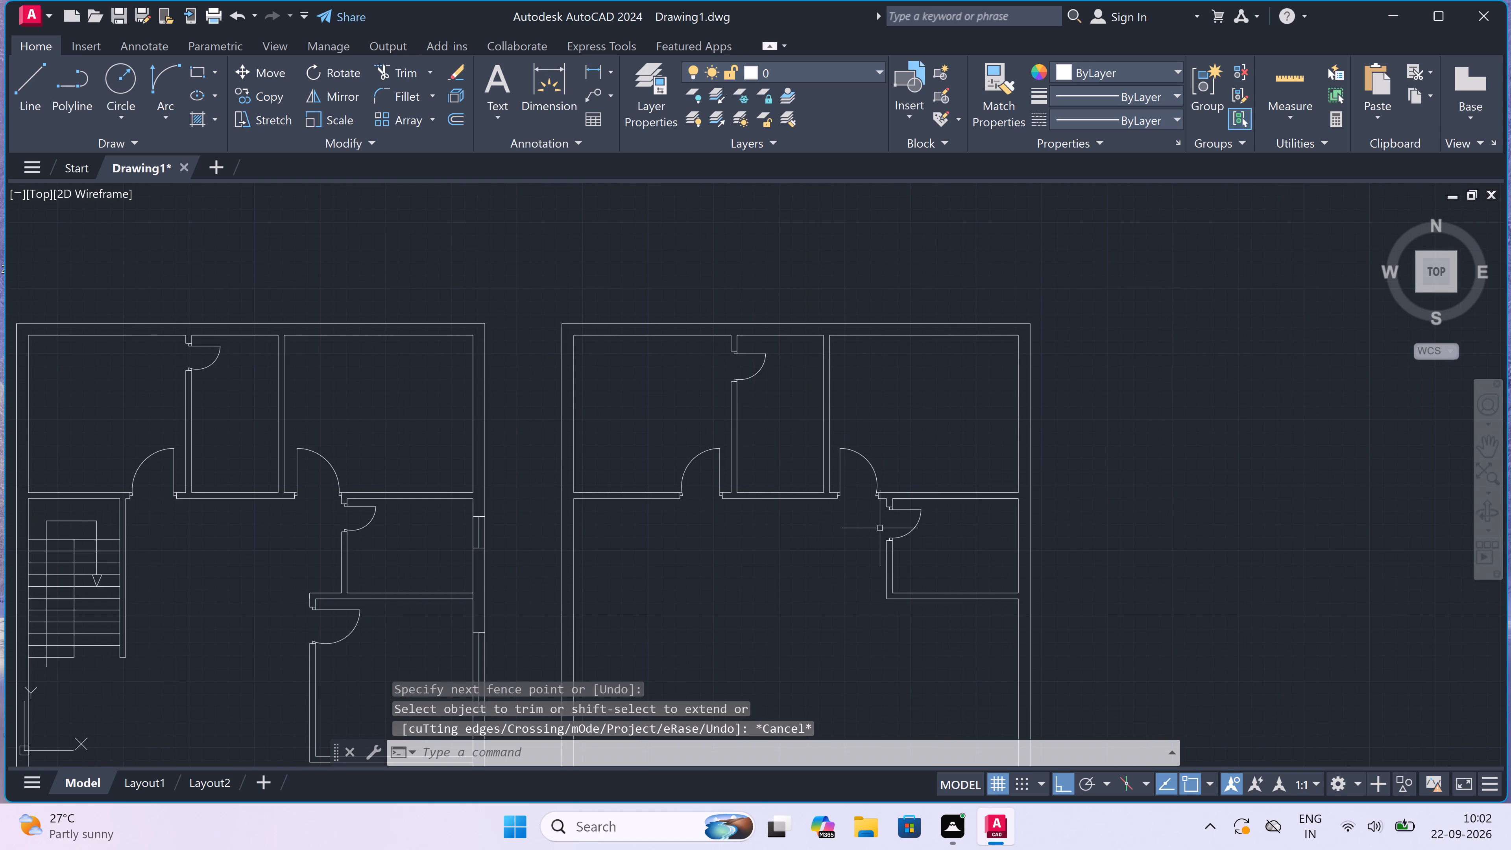
scroll(1016, 534, "up", 2)
key("l")
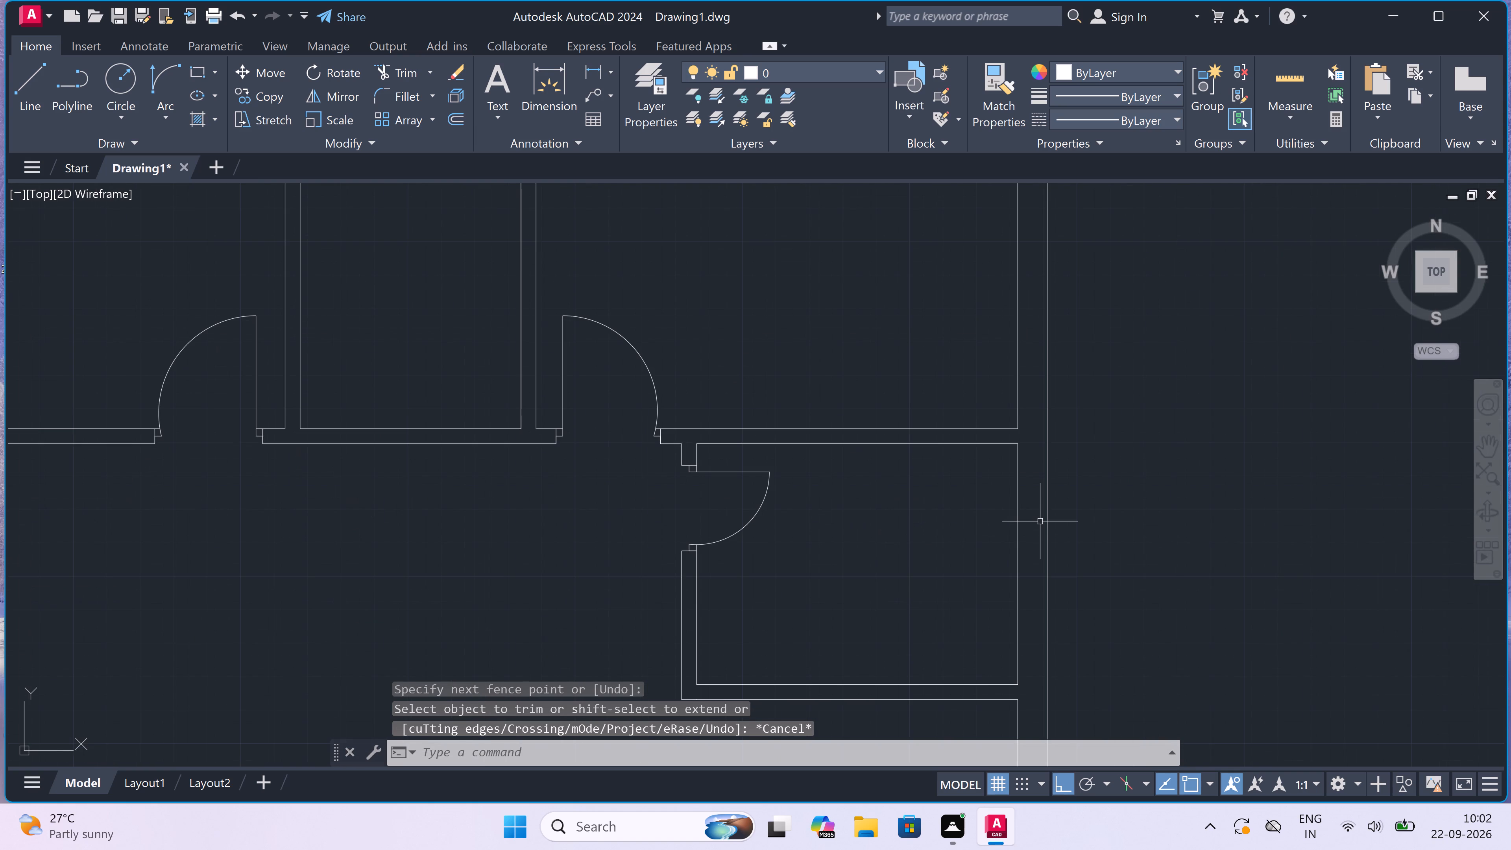
key("space")
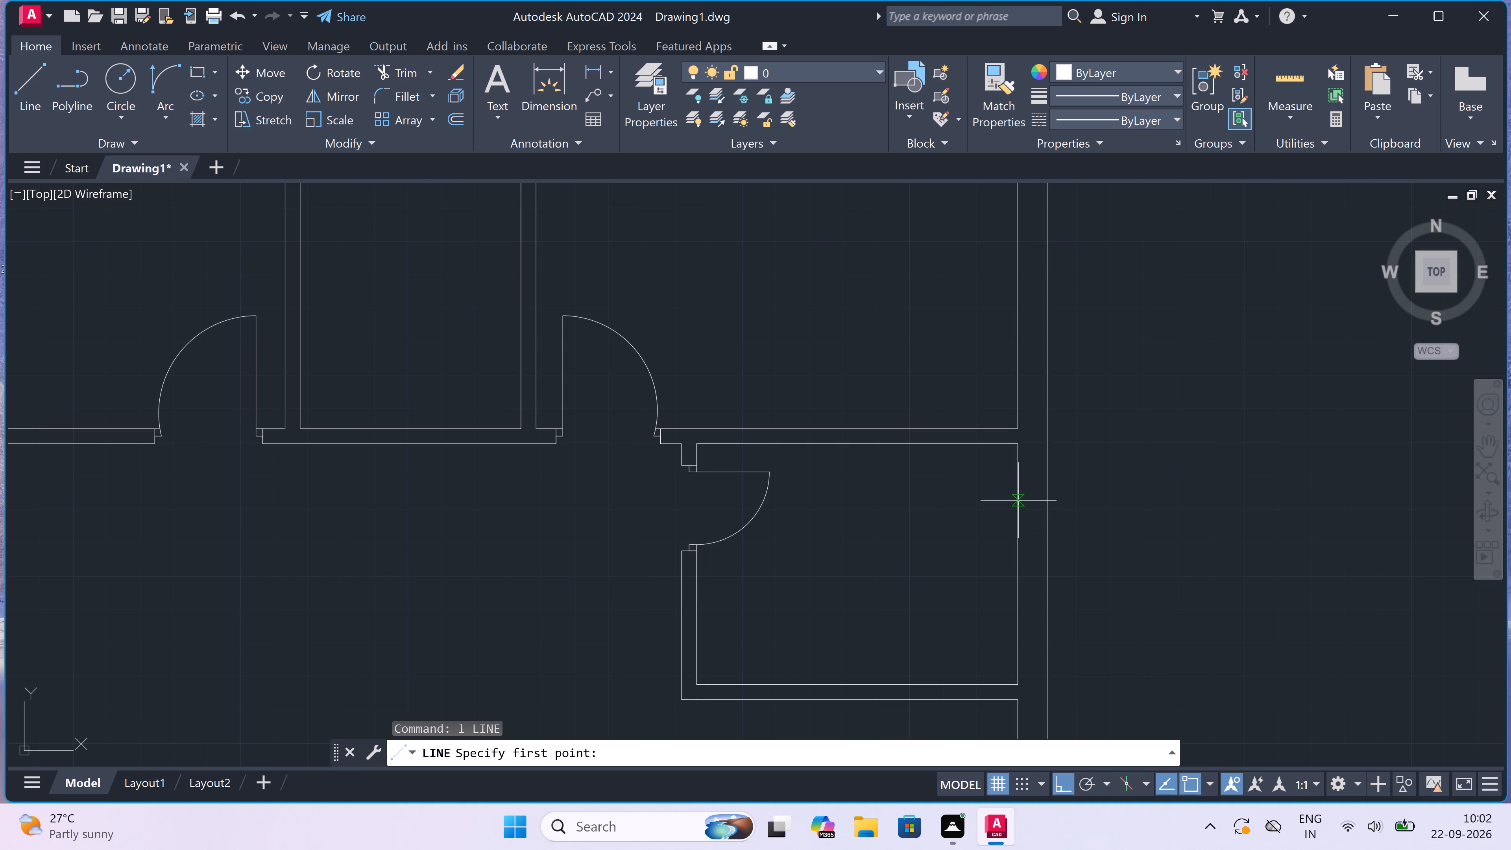
left_click(1018, 501)
left_click_drag(1050, 495, 1046, 495)
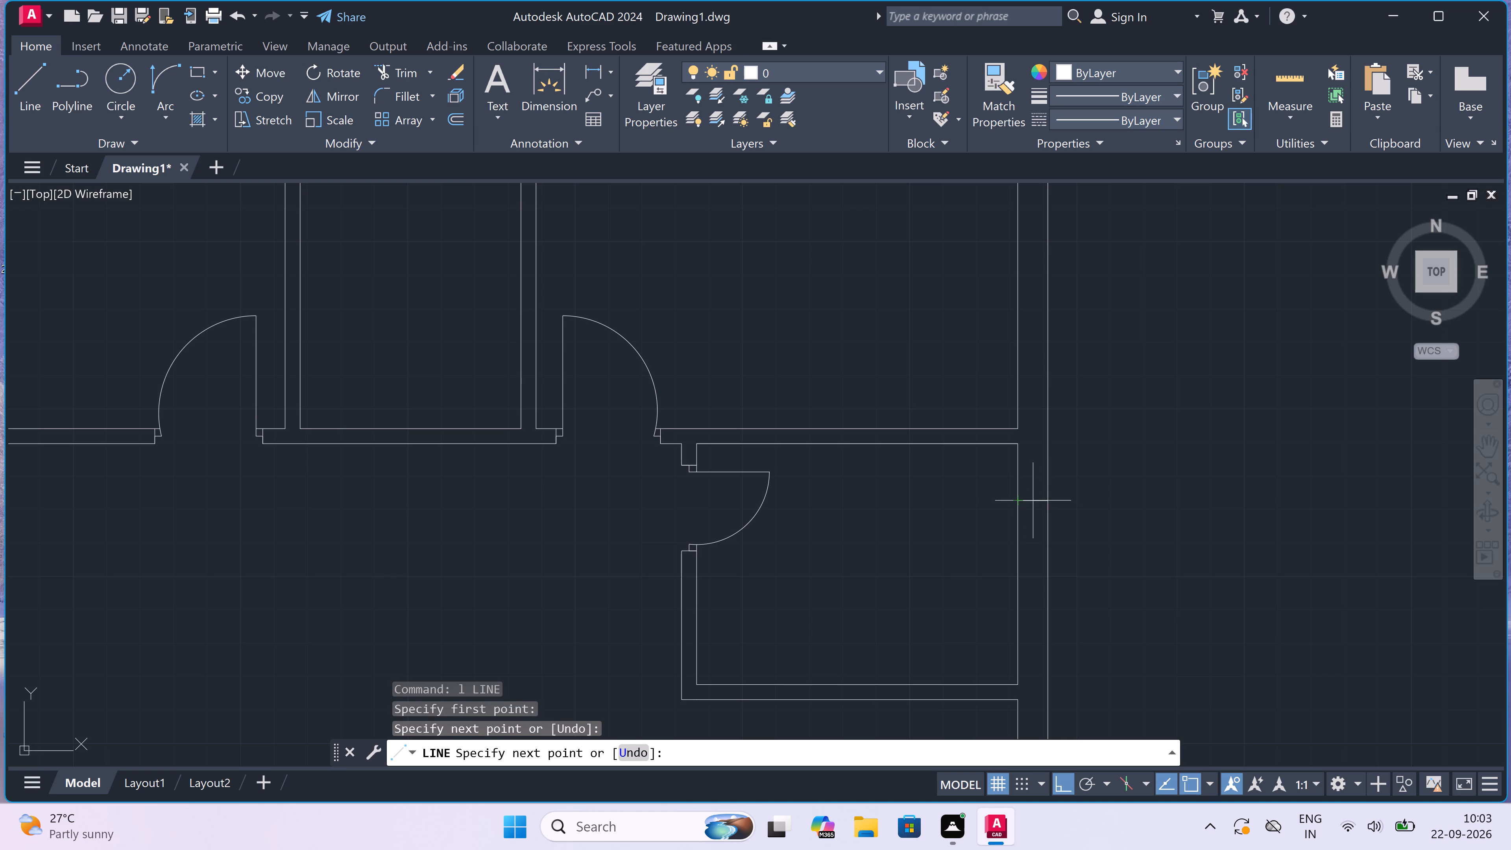
left_click(1034, 502)
type("2'")
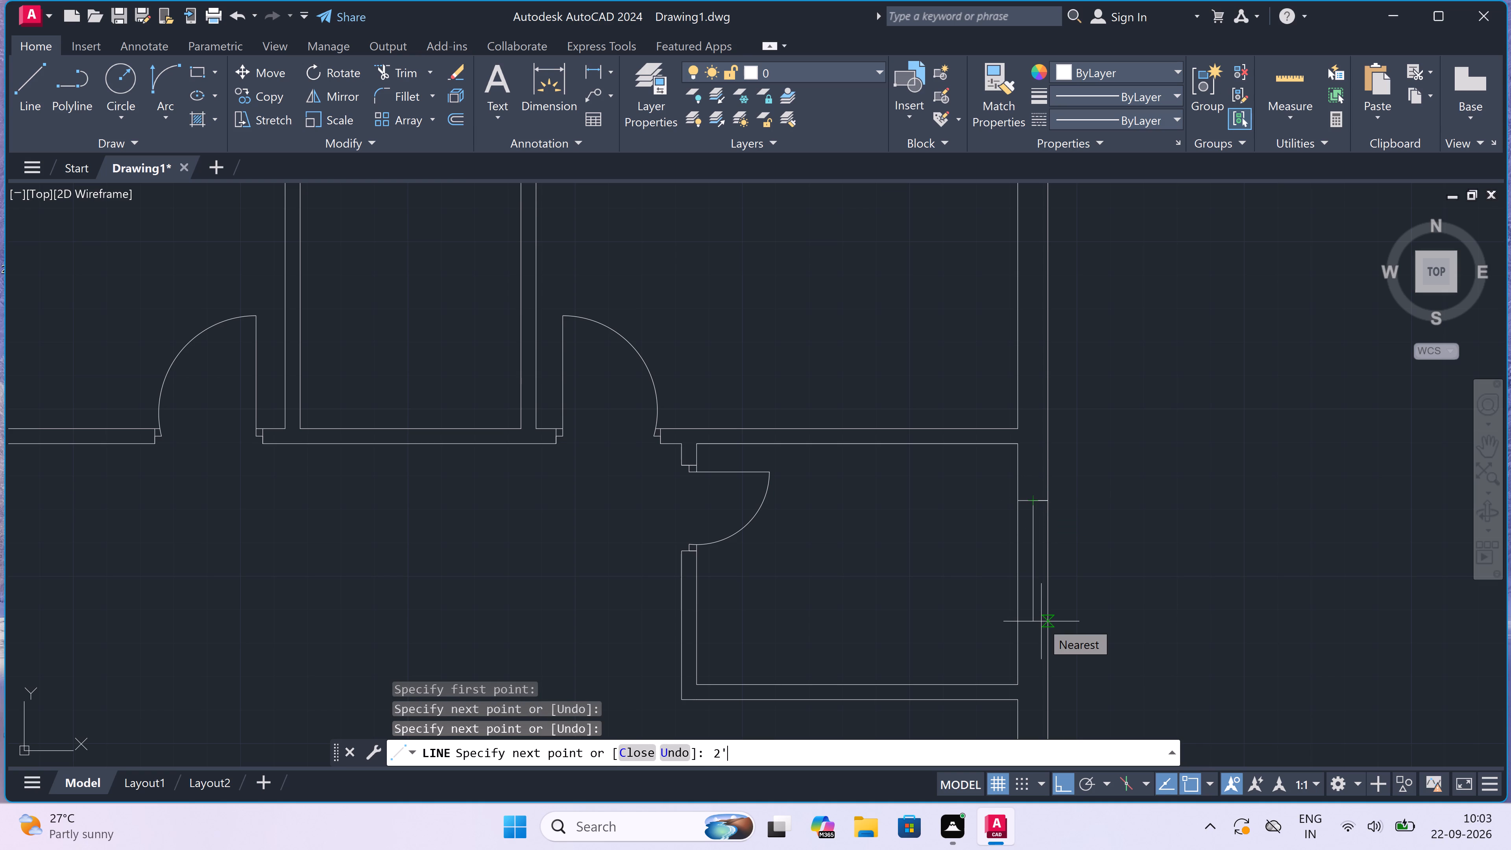
key("space")
scroll(1040, 577, "up", 2)
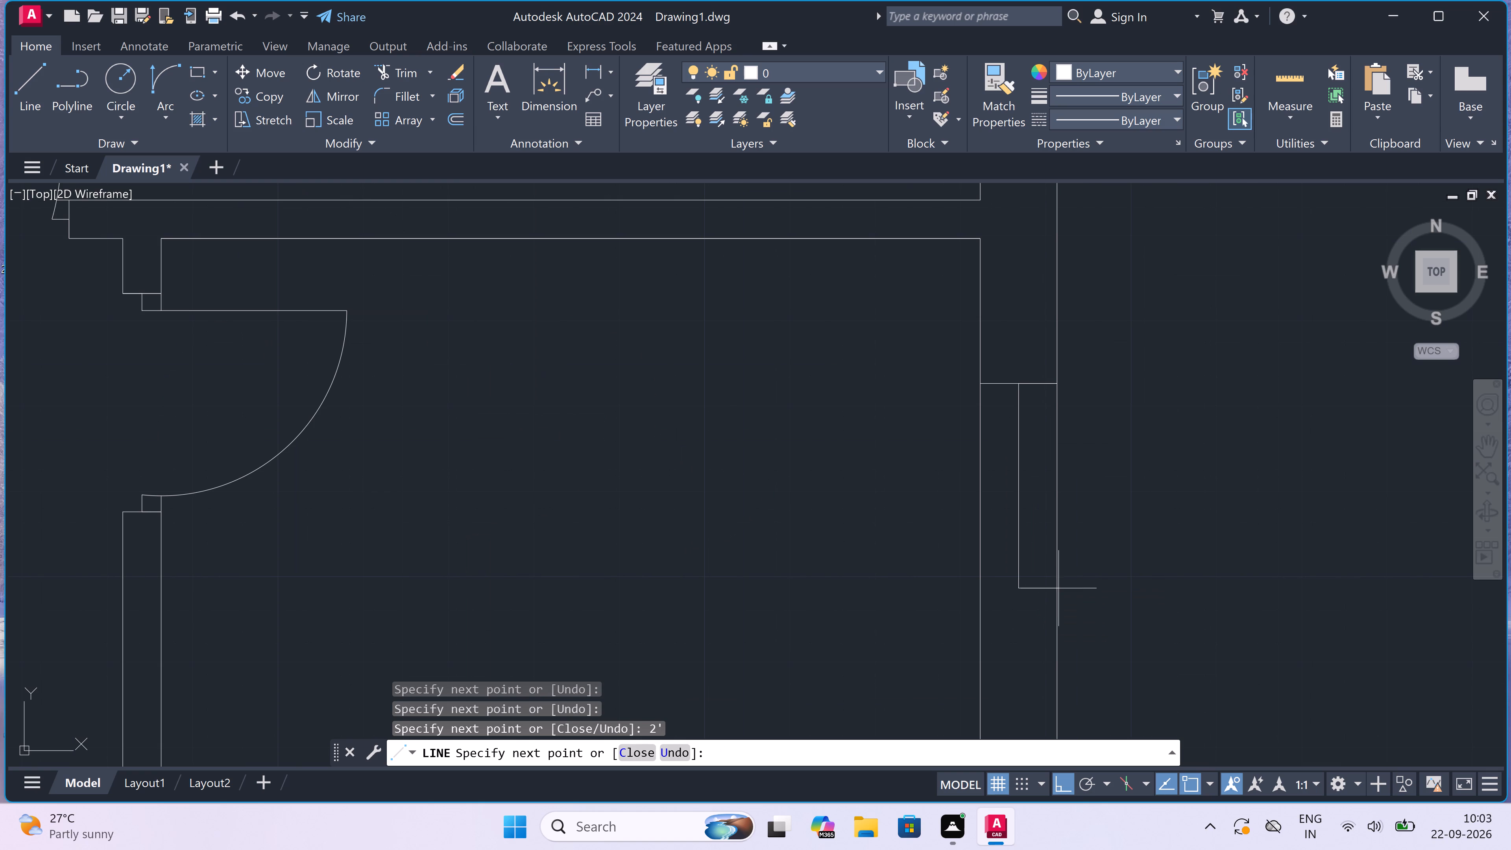
left_click(1056, 589)
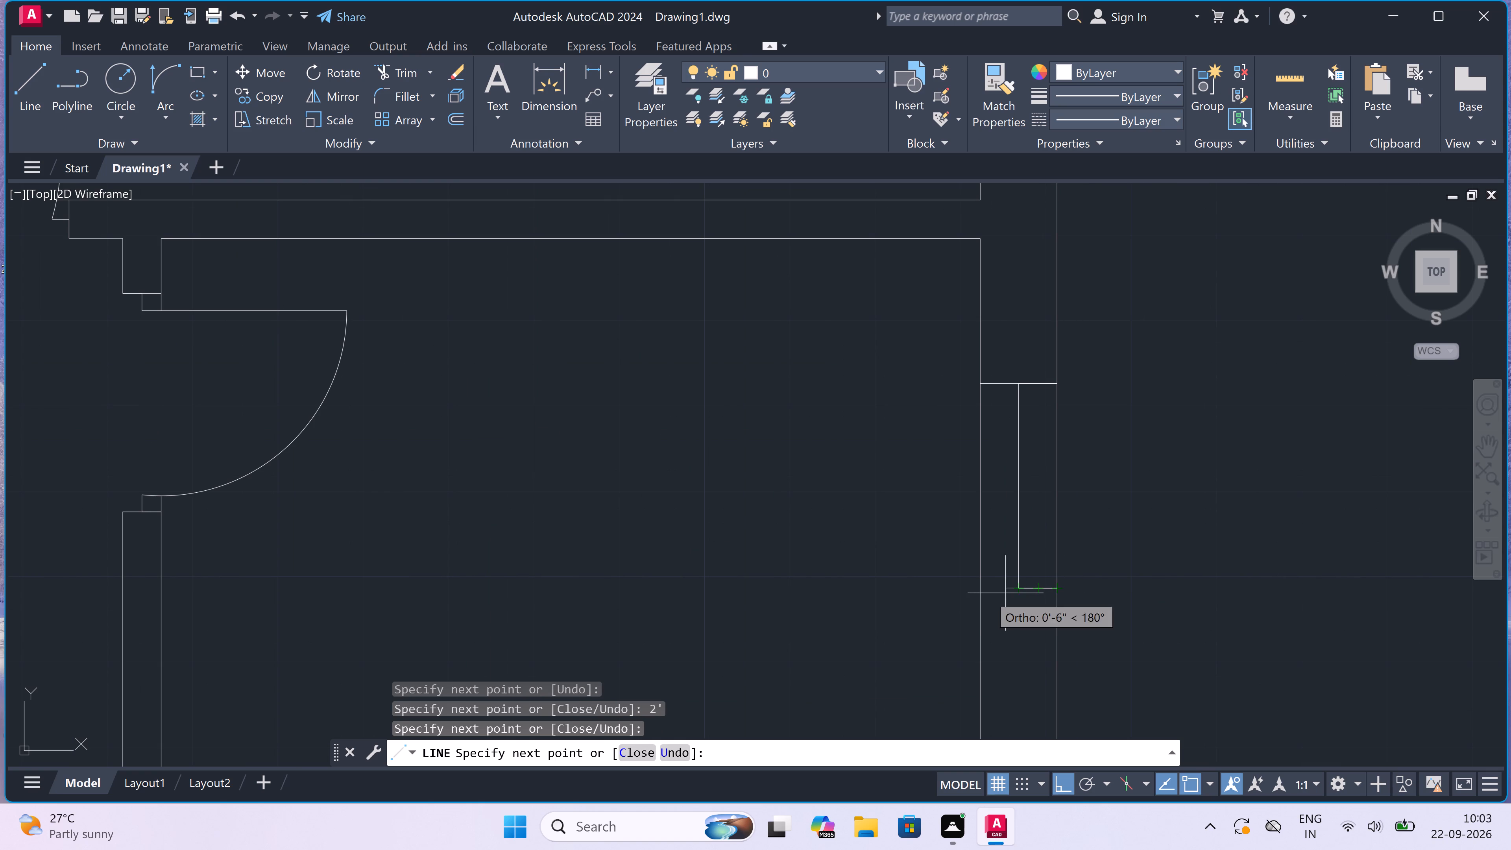
left_click(977, 586)
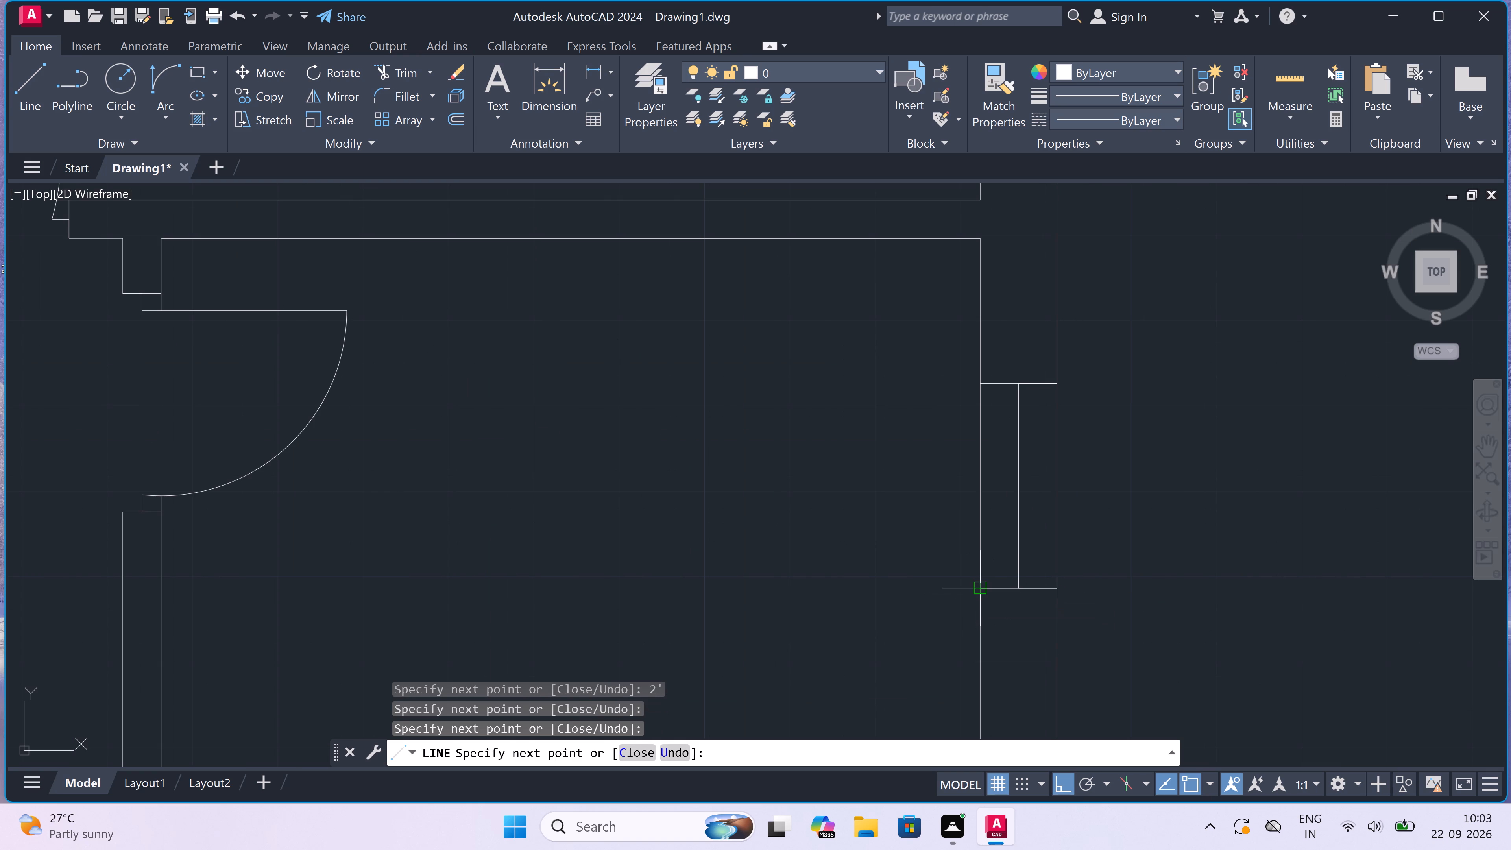
key("Escape")
Offset the outer line of the small room's lower wall 10' downward.
scroll(964, 550, "down", 5)
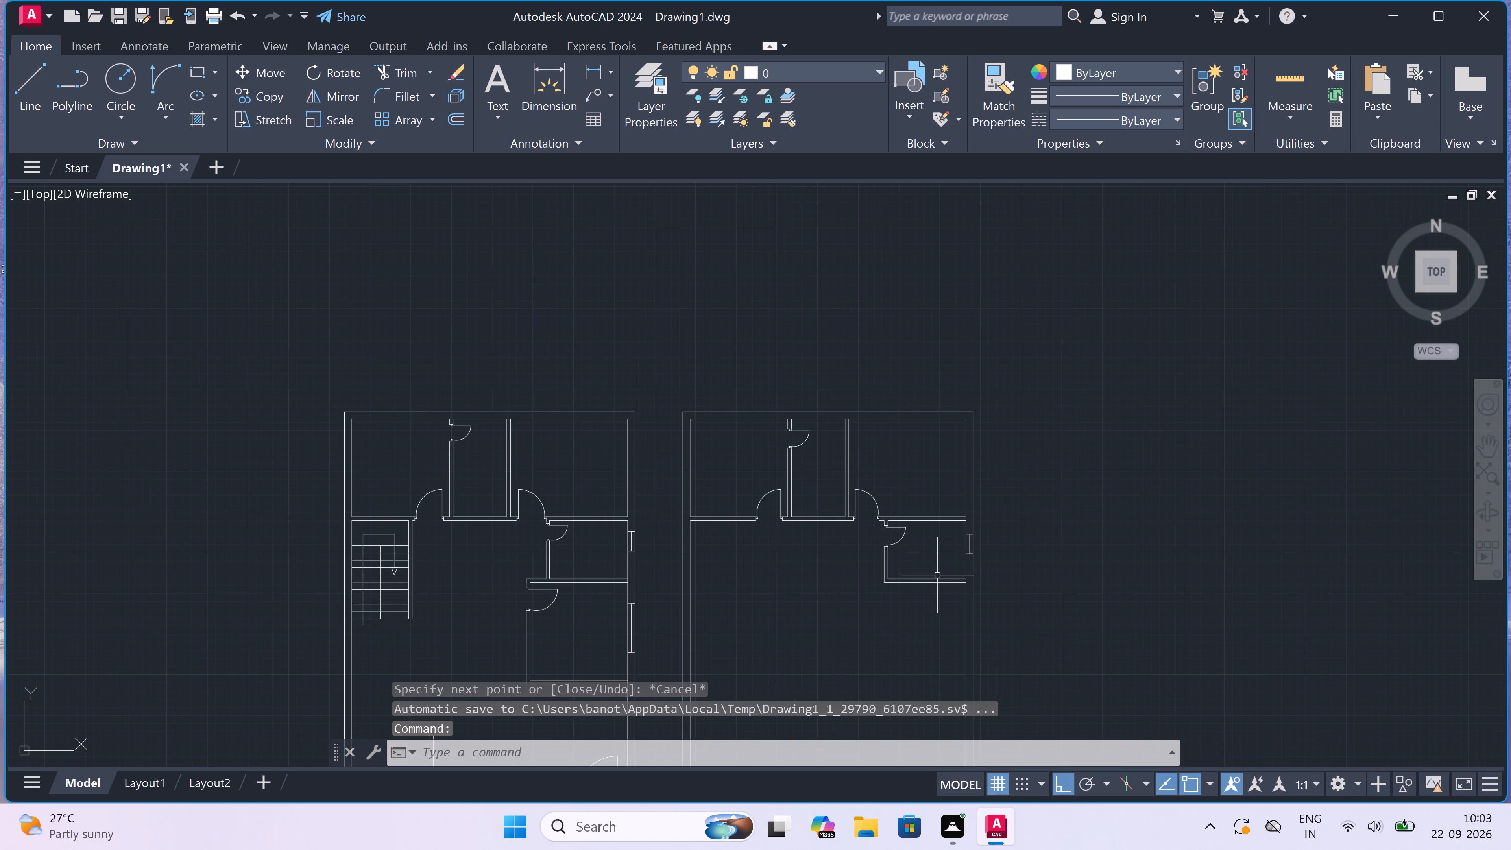
scroll(925, 595, "down", 1)
scroll(910, 619, "up", 2)
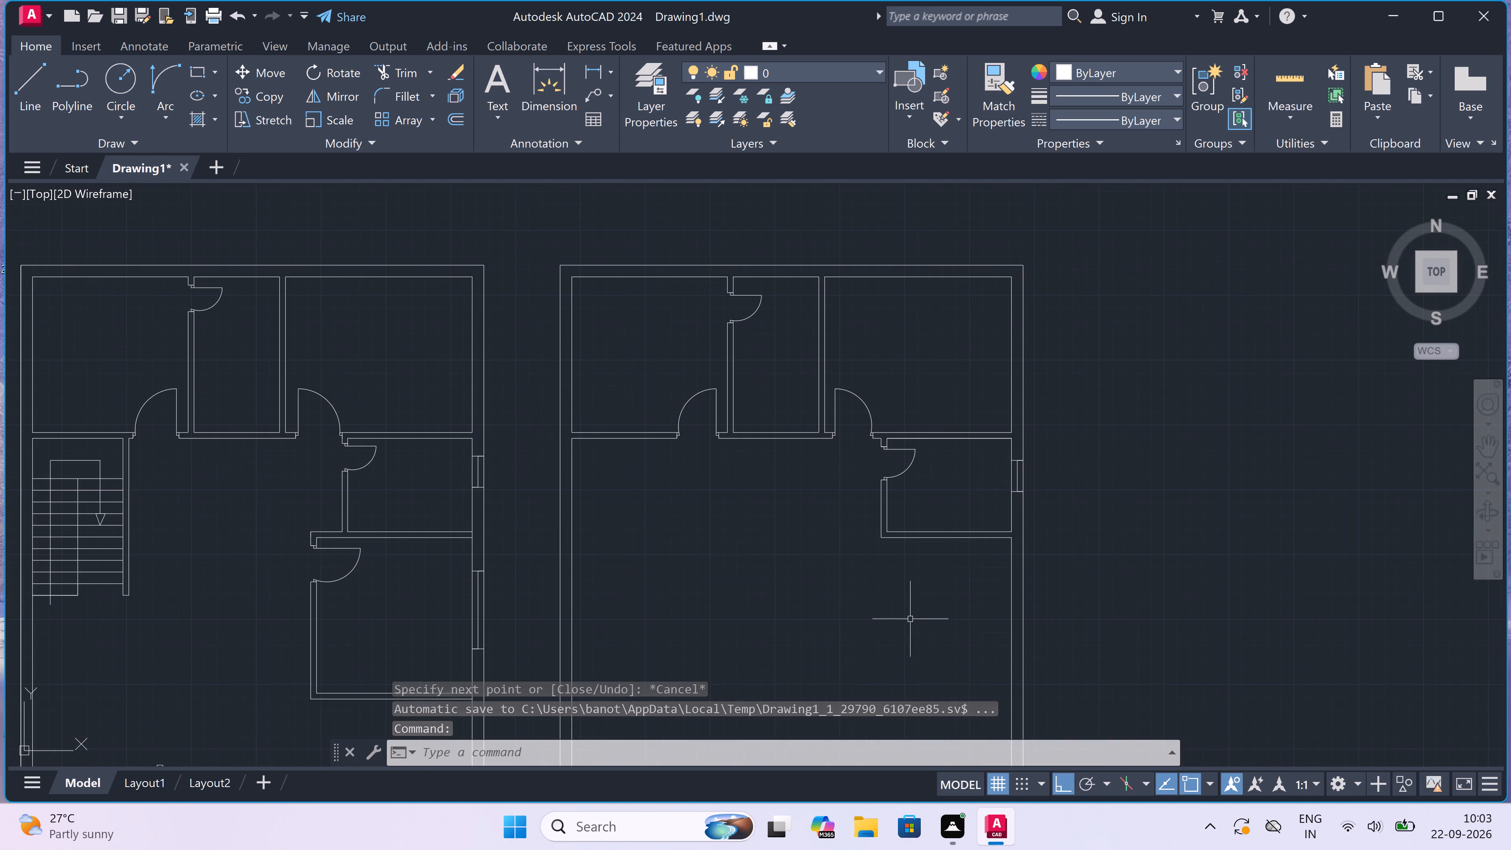
scroll(938, 586, "up", 1)
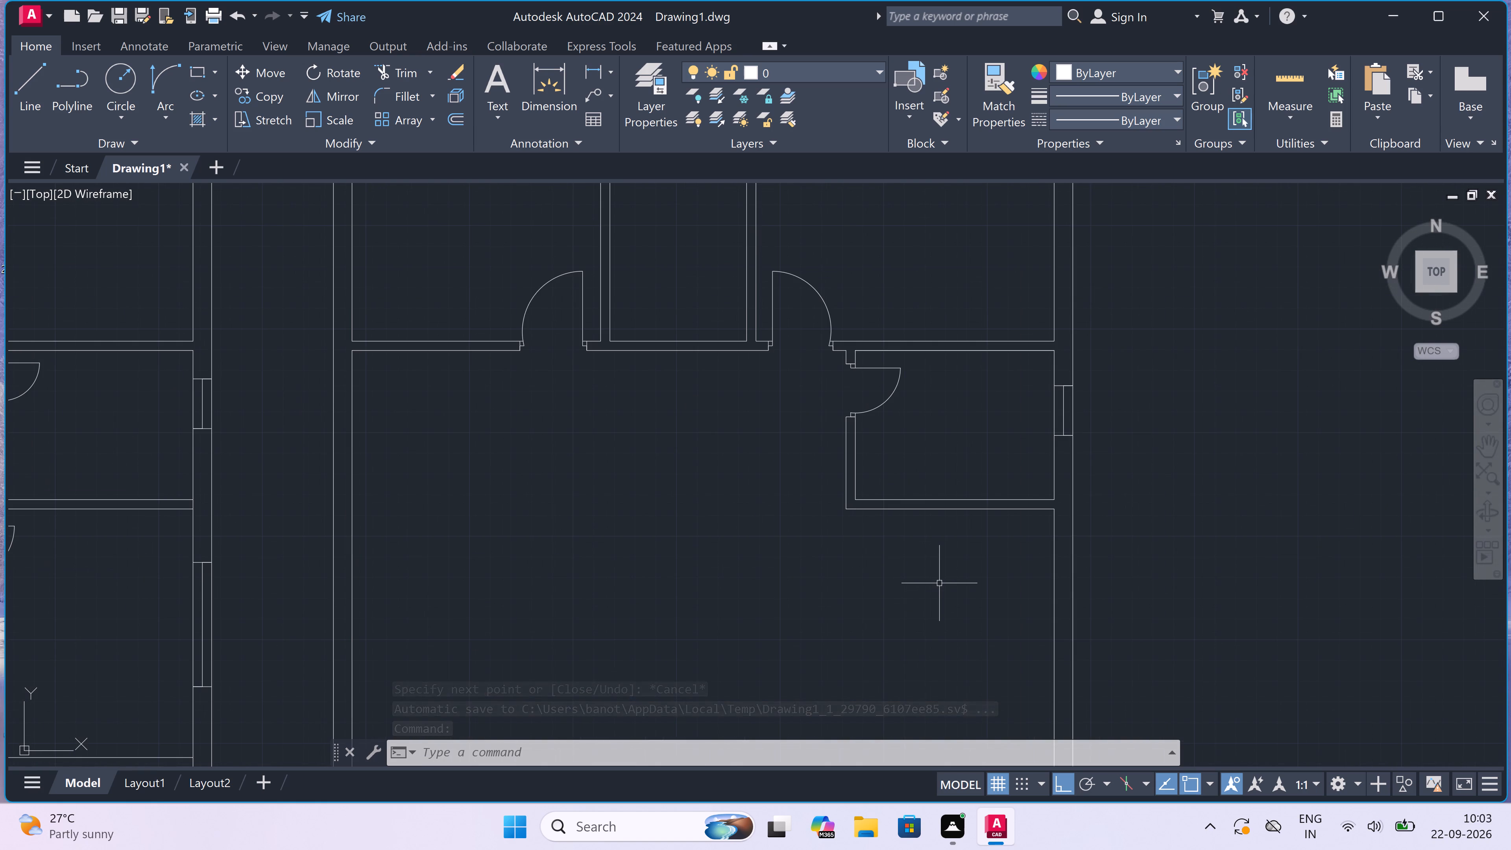
key("Escape")
type("o")
key("space")
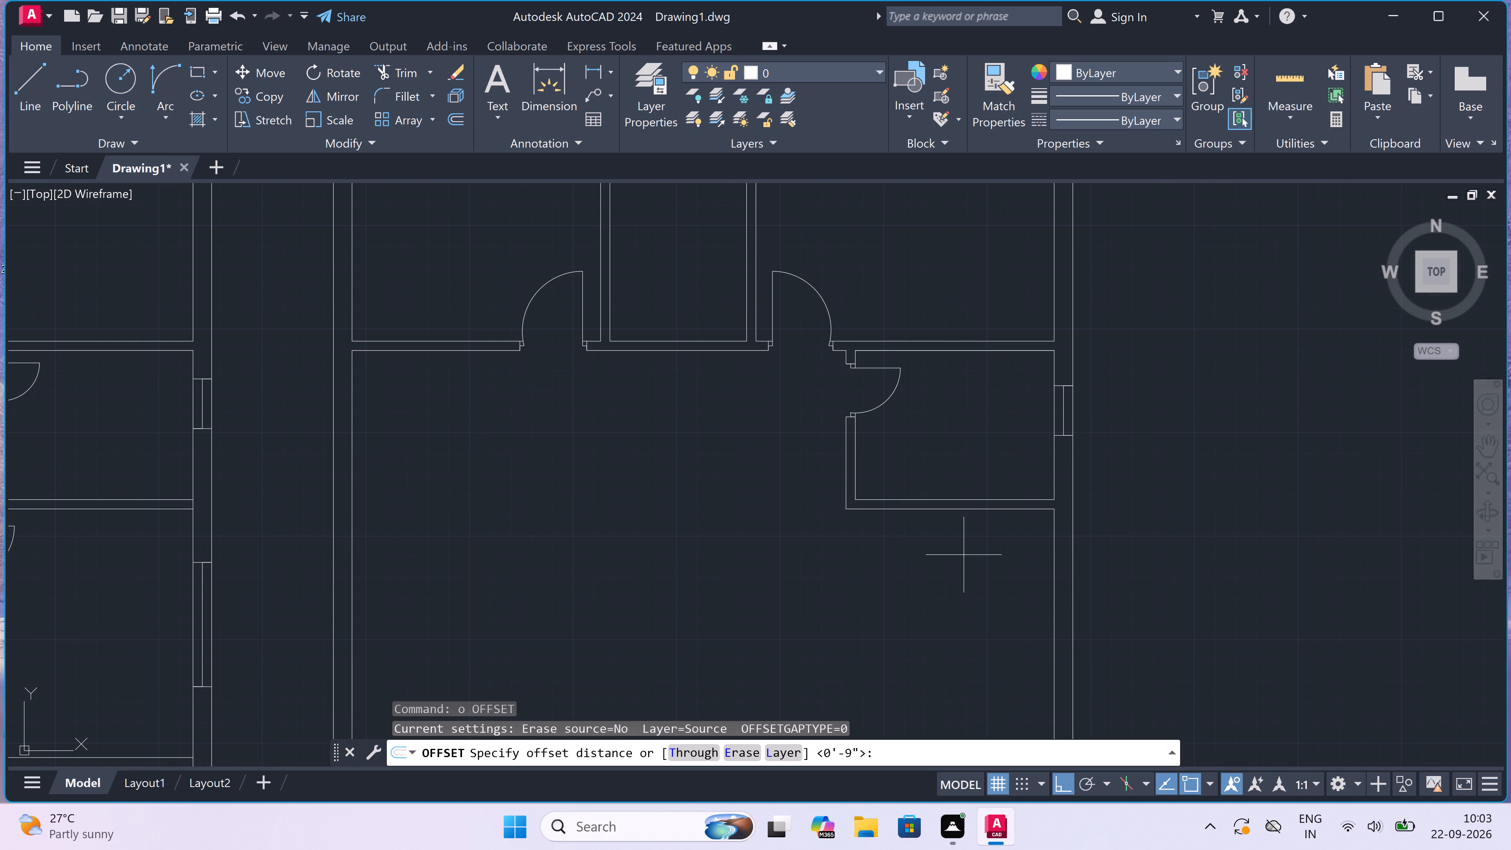
left_click(972, 512)
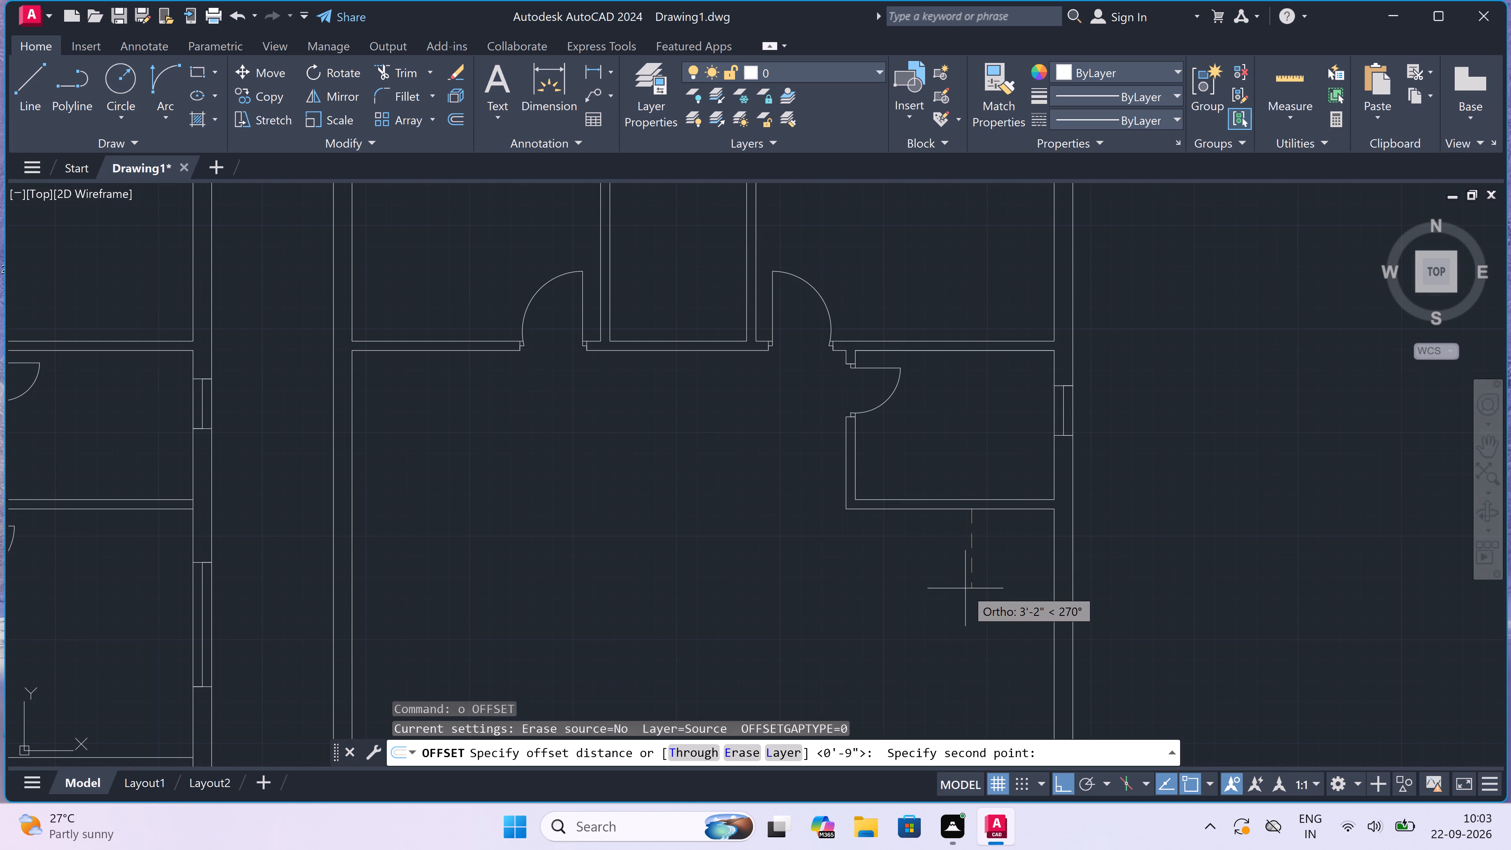
type("10")
type("'")
key("space")
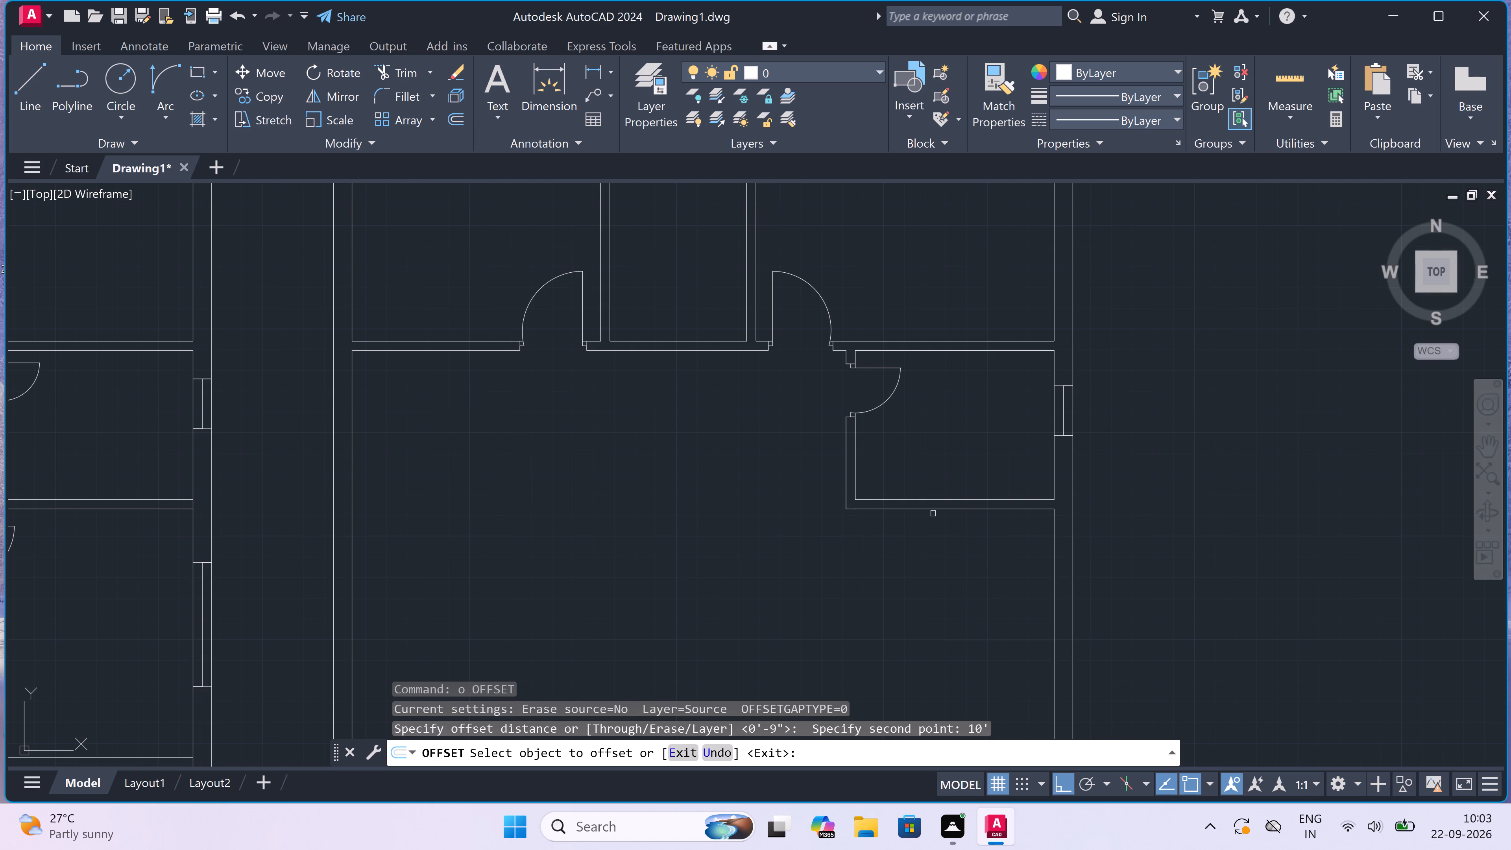
left_click_drag(933, 508, 933, 515)
left_click(926, 565)
scroll(926, 564, "down", 5)
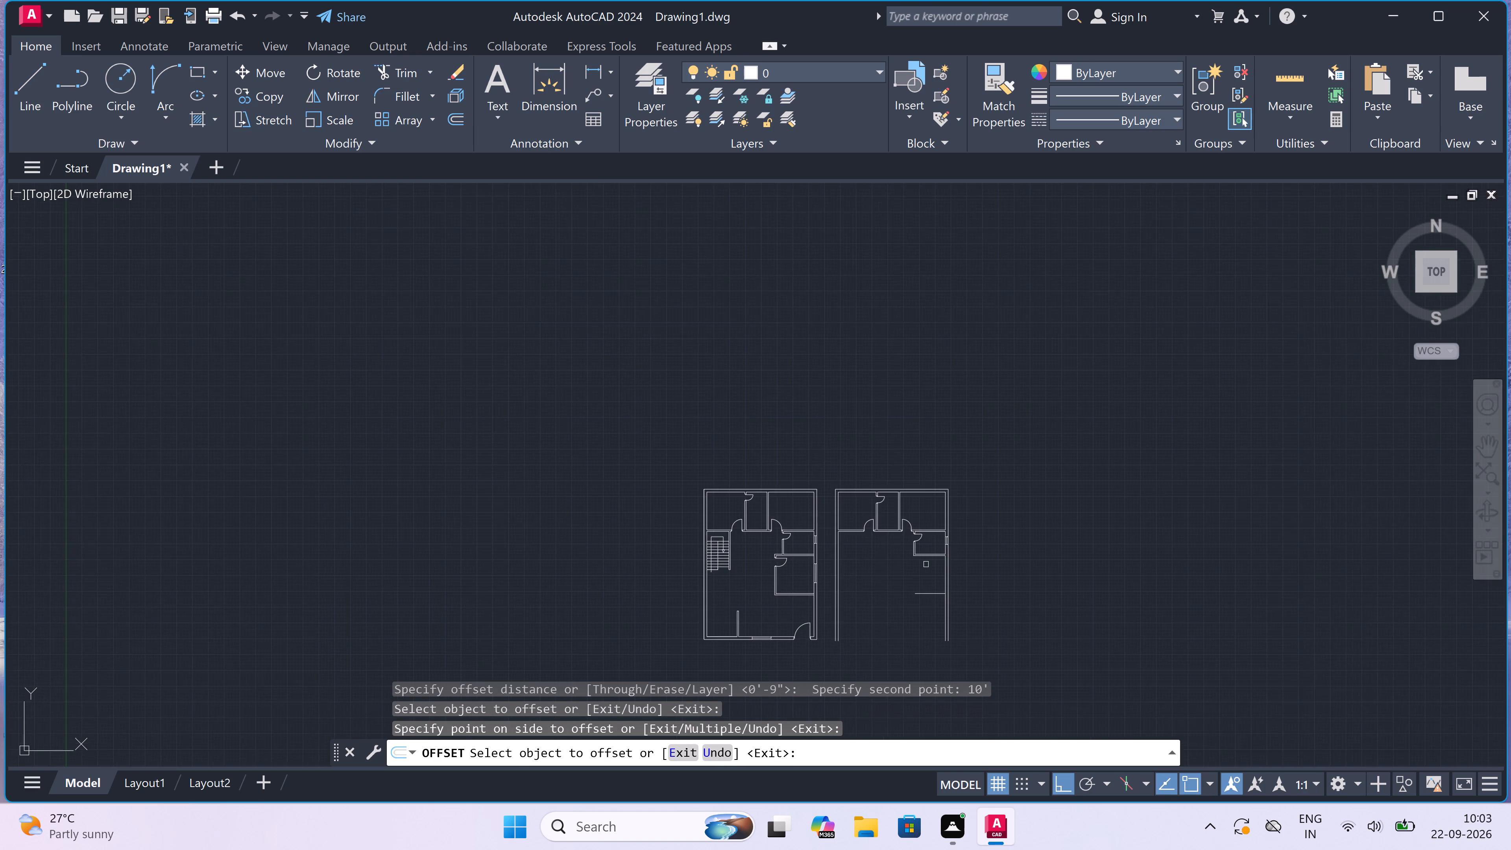
scroll(925, 560, "down", 2)
scroll(925, 562, "up", 4)
scroll(911, 640, "up", 1)
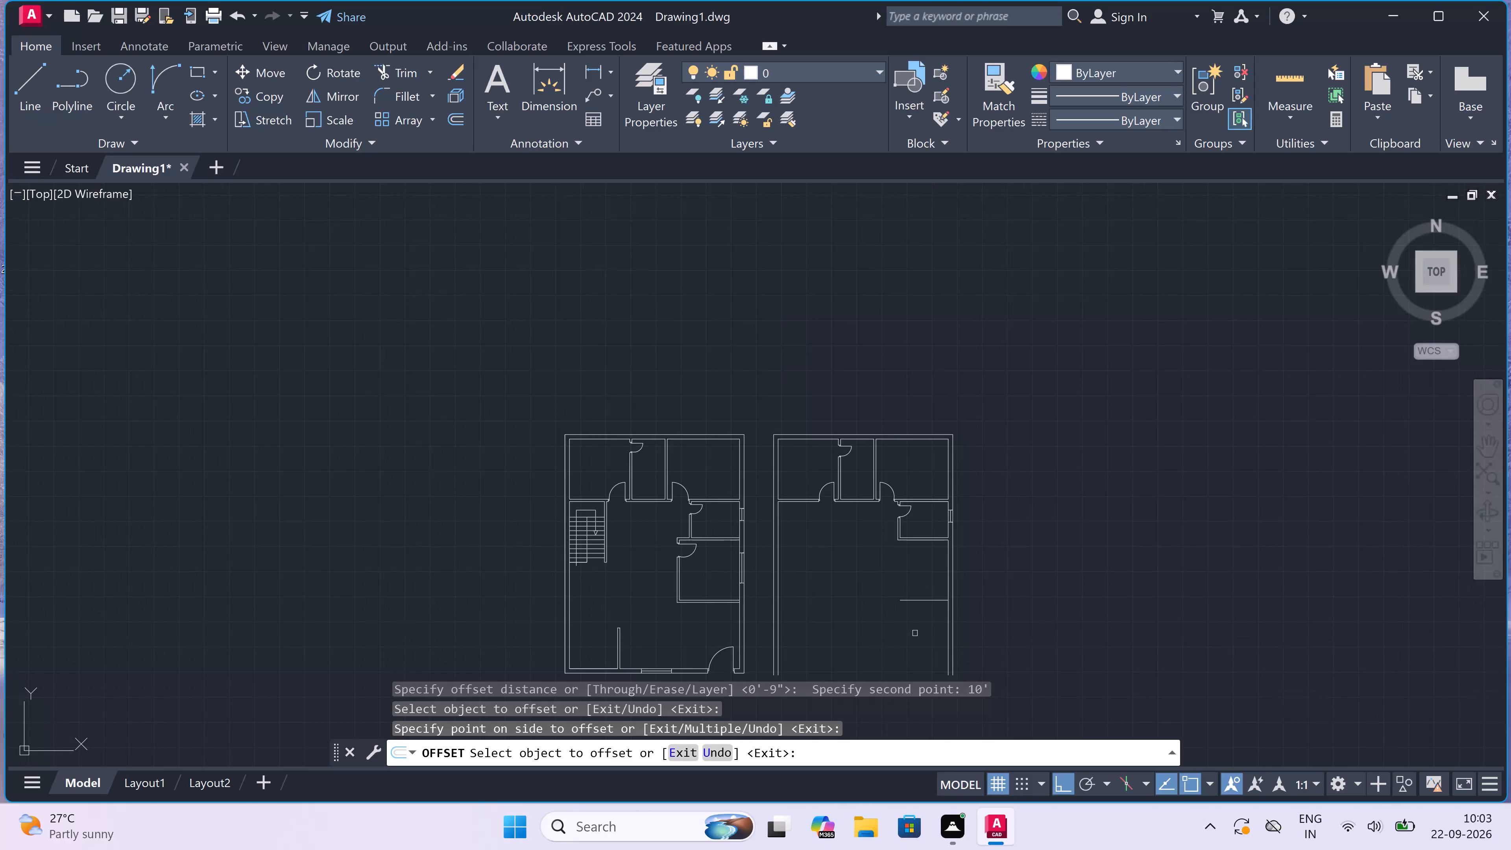
scroll(911, 640, "up", 1)
key("Escape")
Offset the new horizontal line below the small room 4.5" downward to form the wall's second face.
scroll(942, 533, "up", 1)
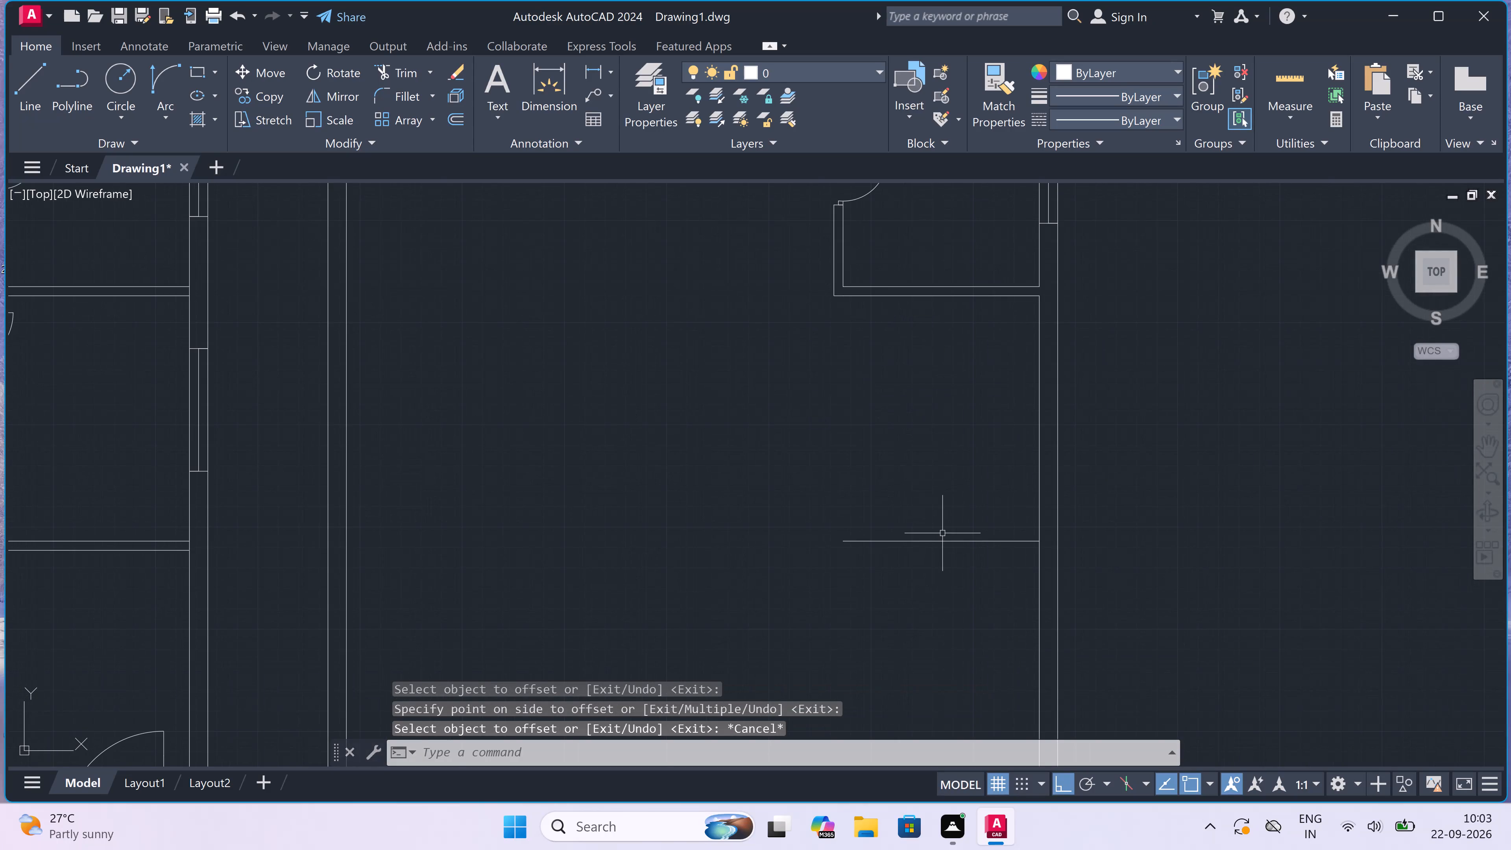
type("o")
key("space")
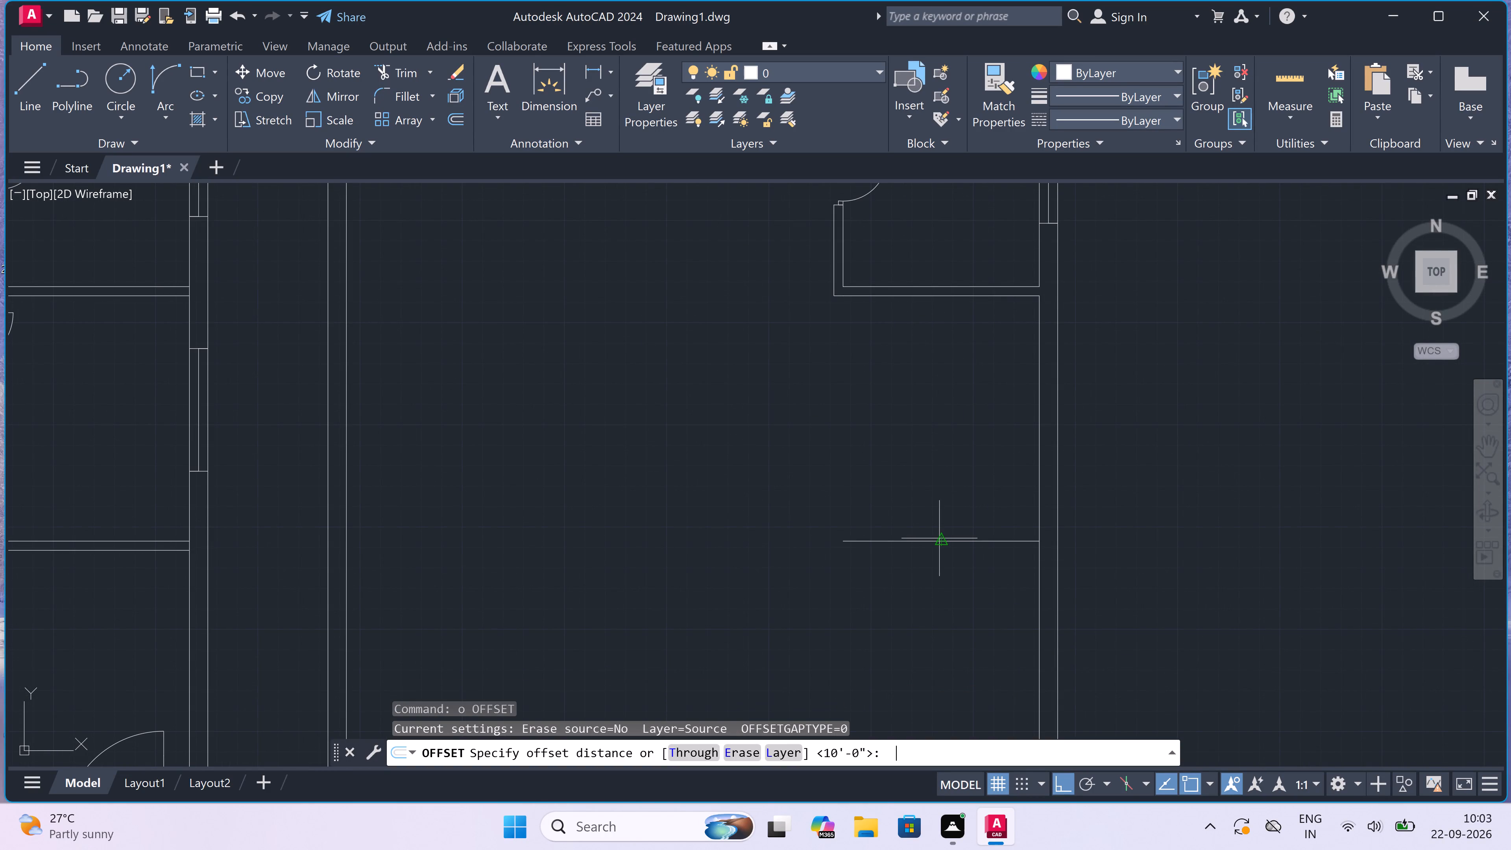
left_click(943, 546)
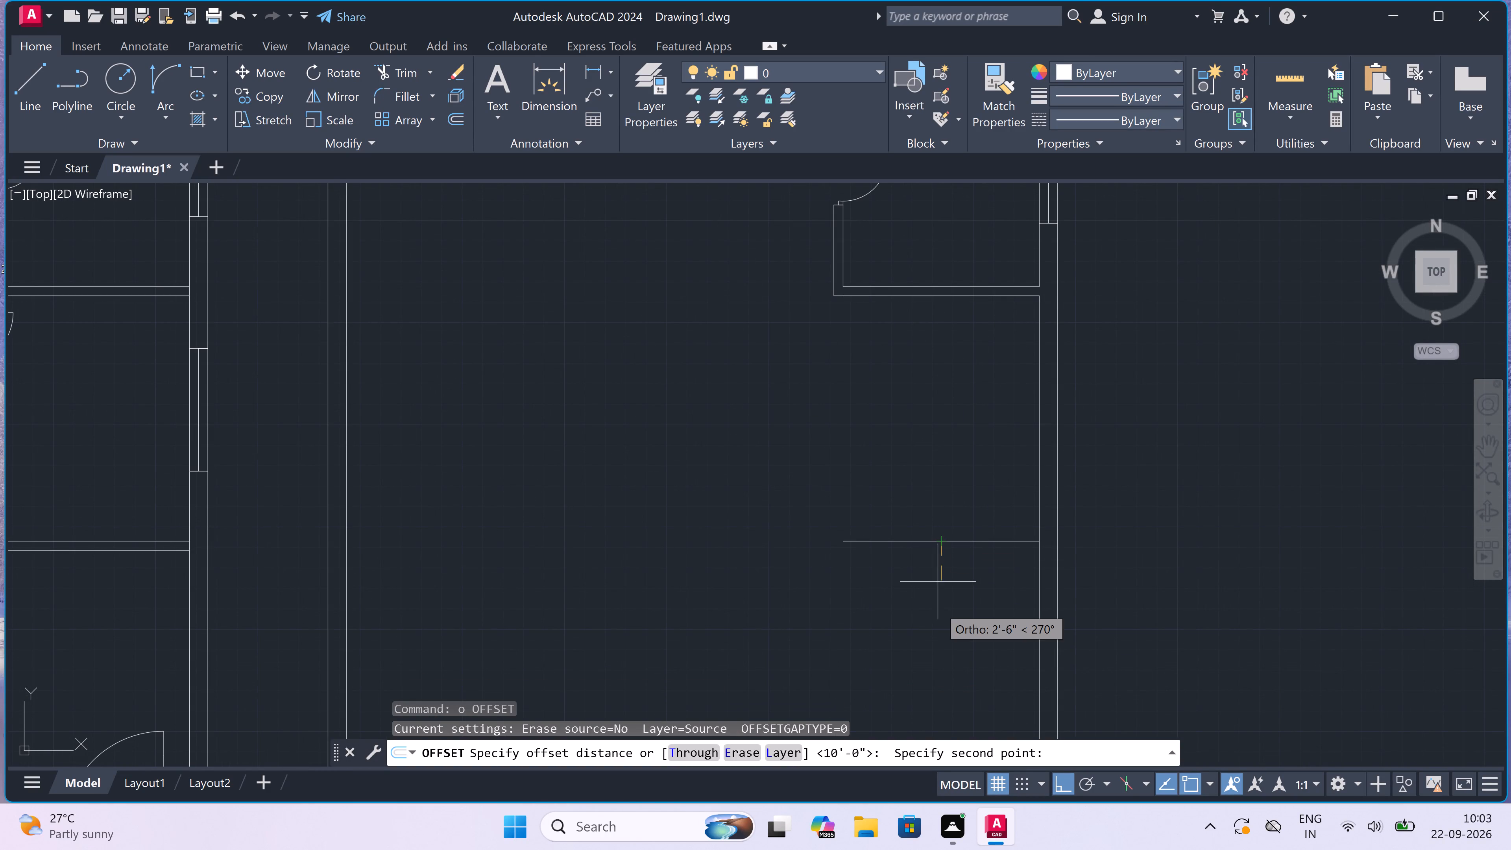
scroll(937, 608, "up", 1)
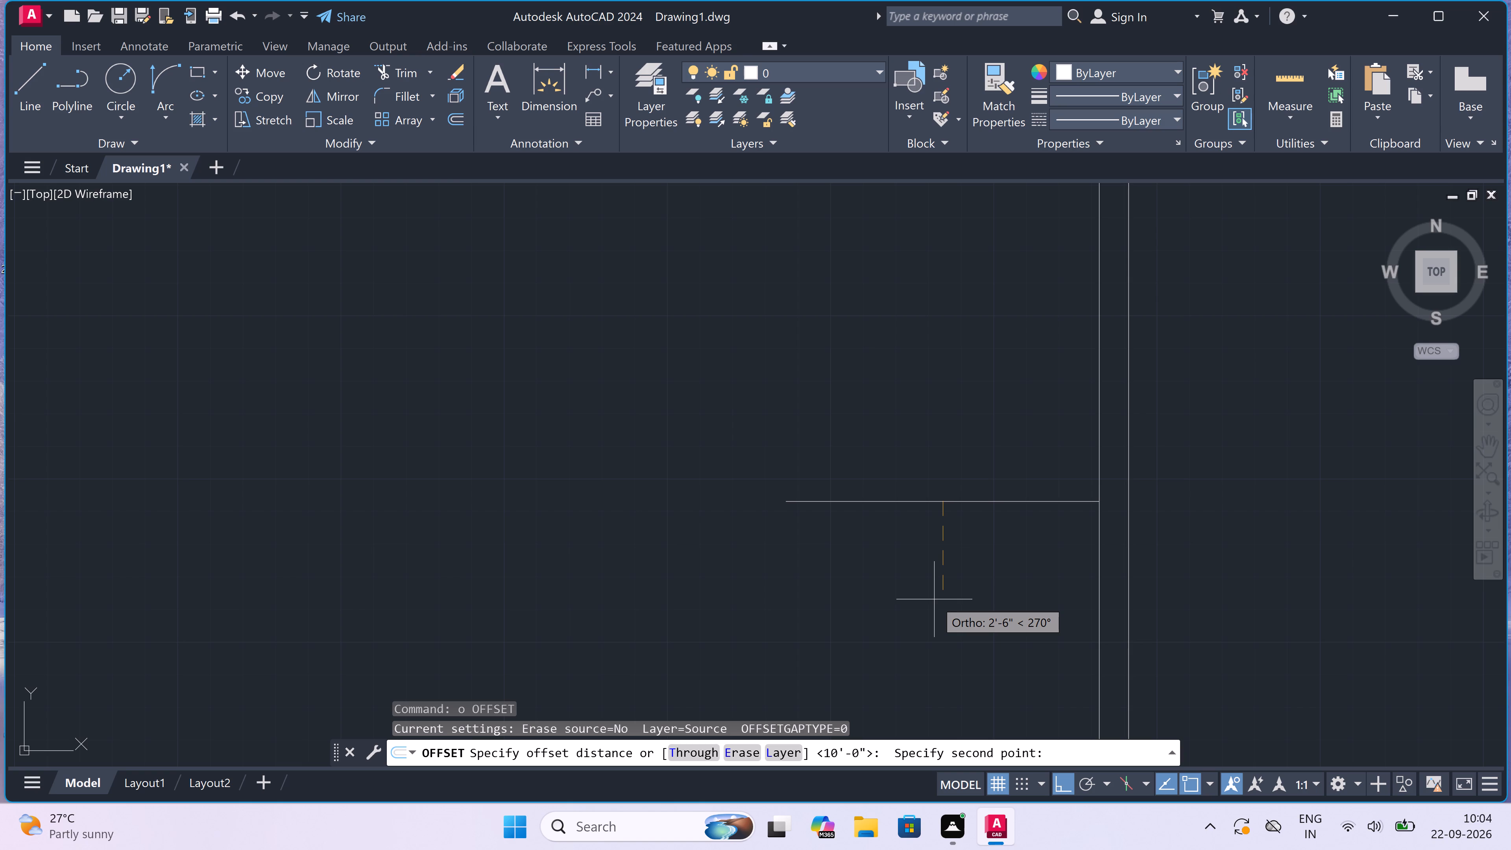
type("4.5\"")
key("space")
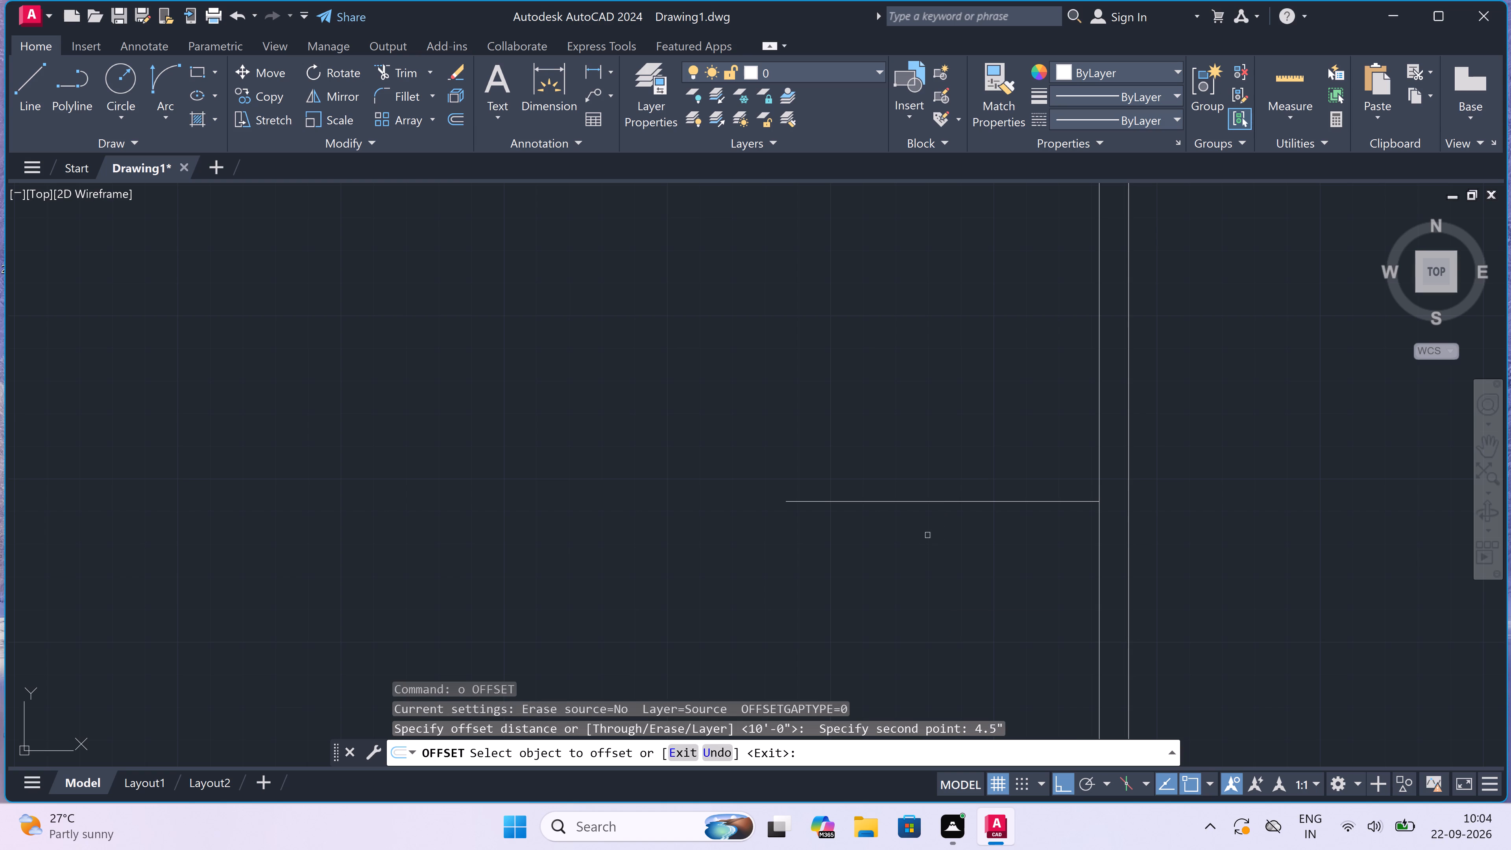
left_click(923, 502)
left_click(919, 520)
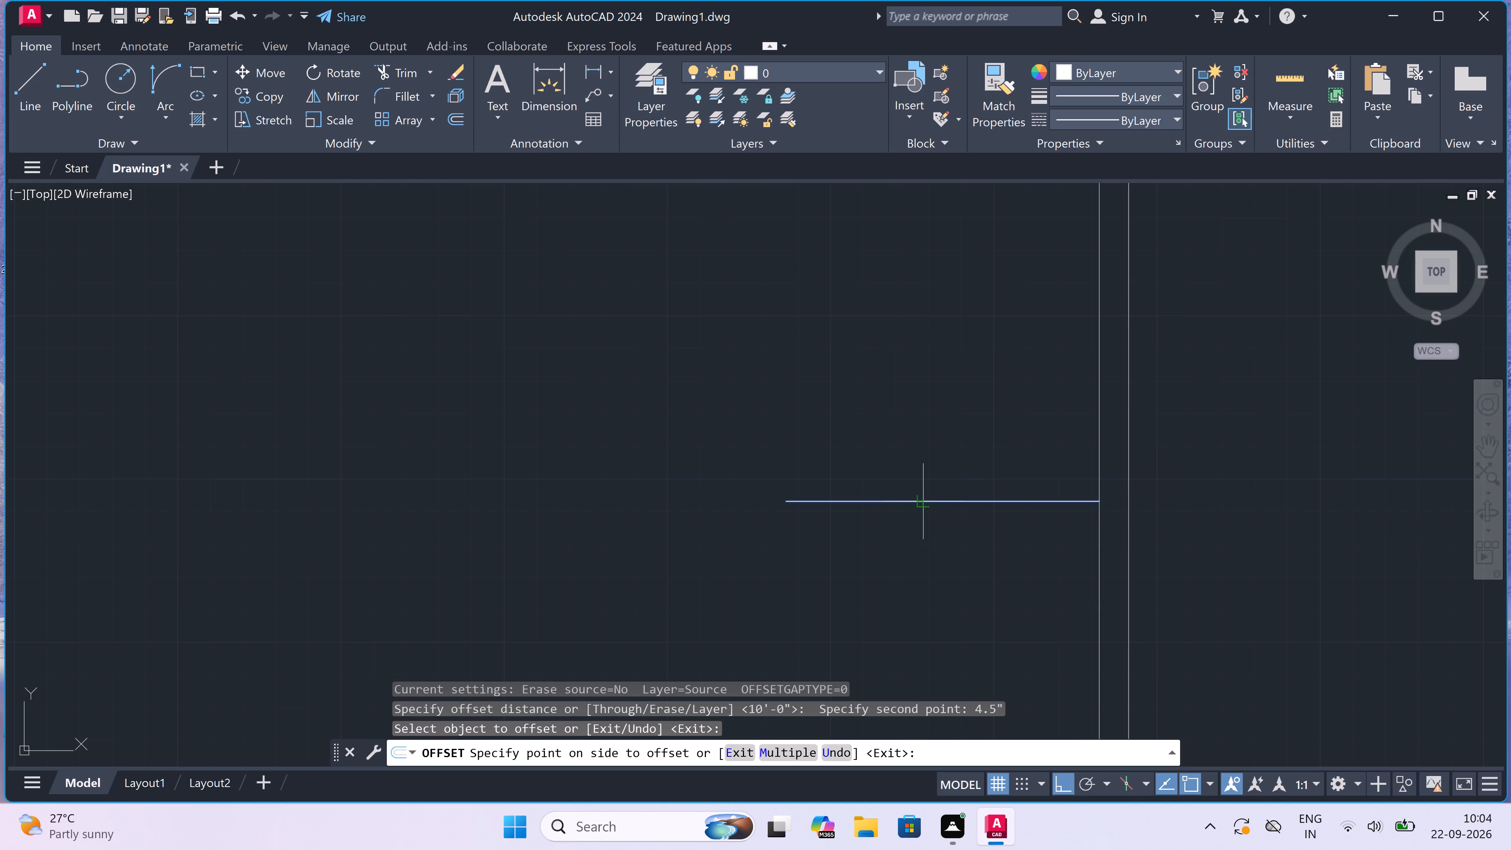
key("Escape")
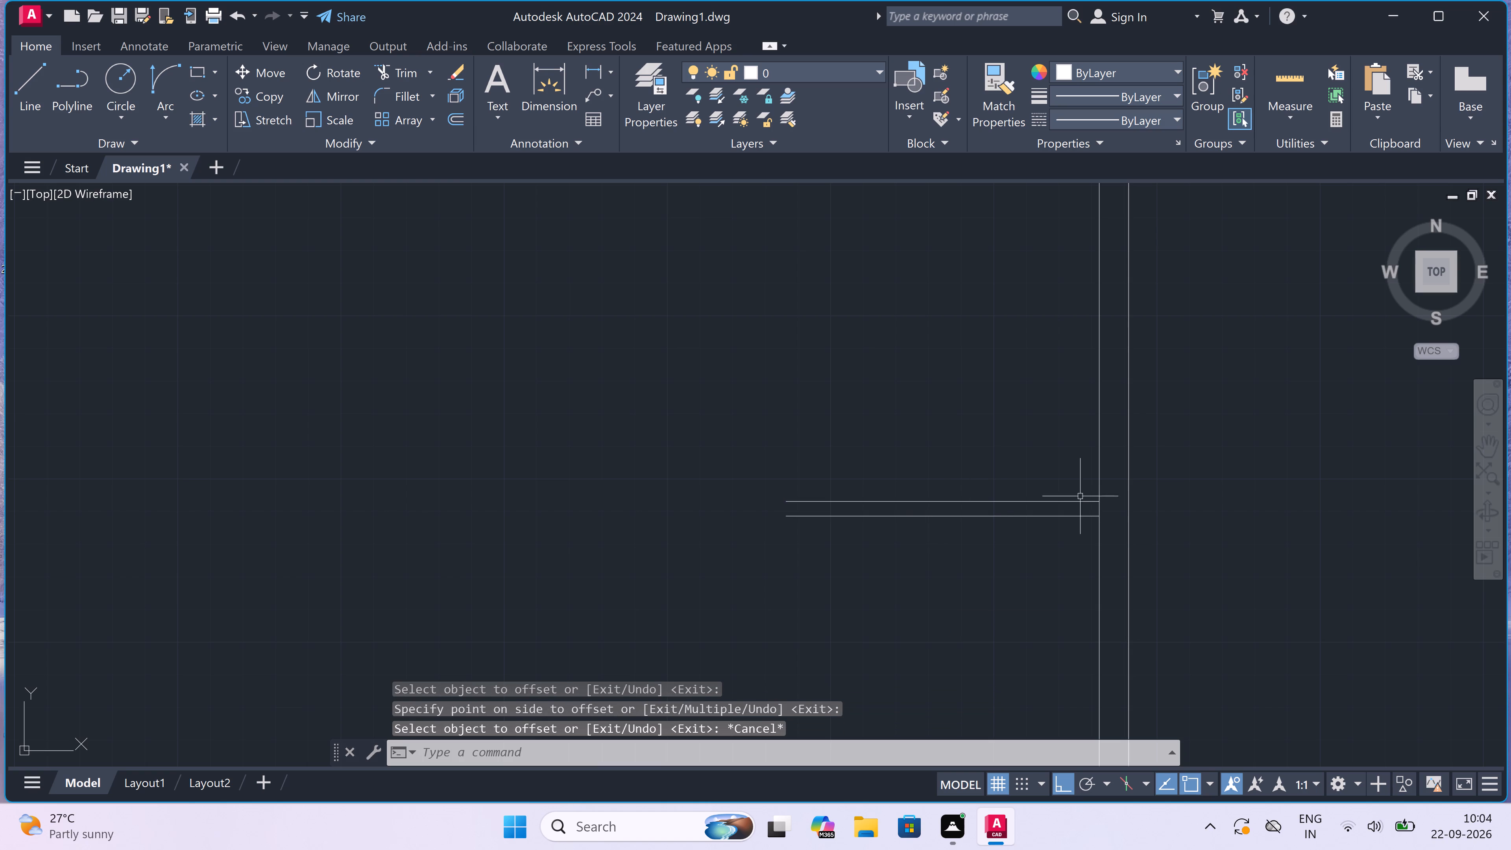
Trim the exterior wall's inner line between the two faces of the new horizontal wall.
scroll(1103, 504, "up", 3)
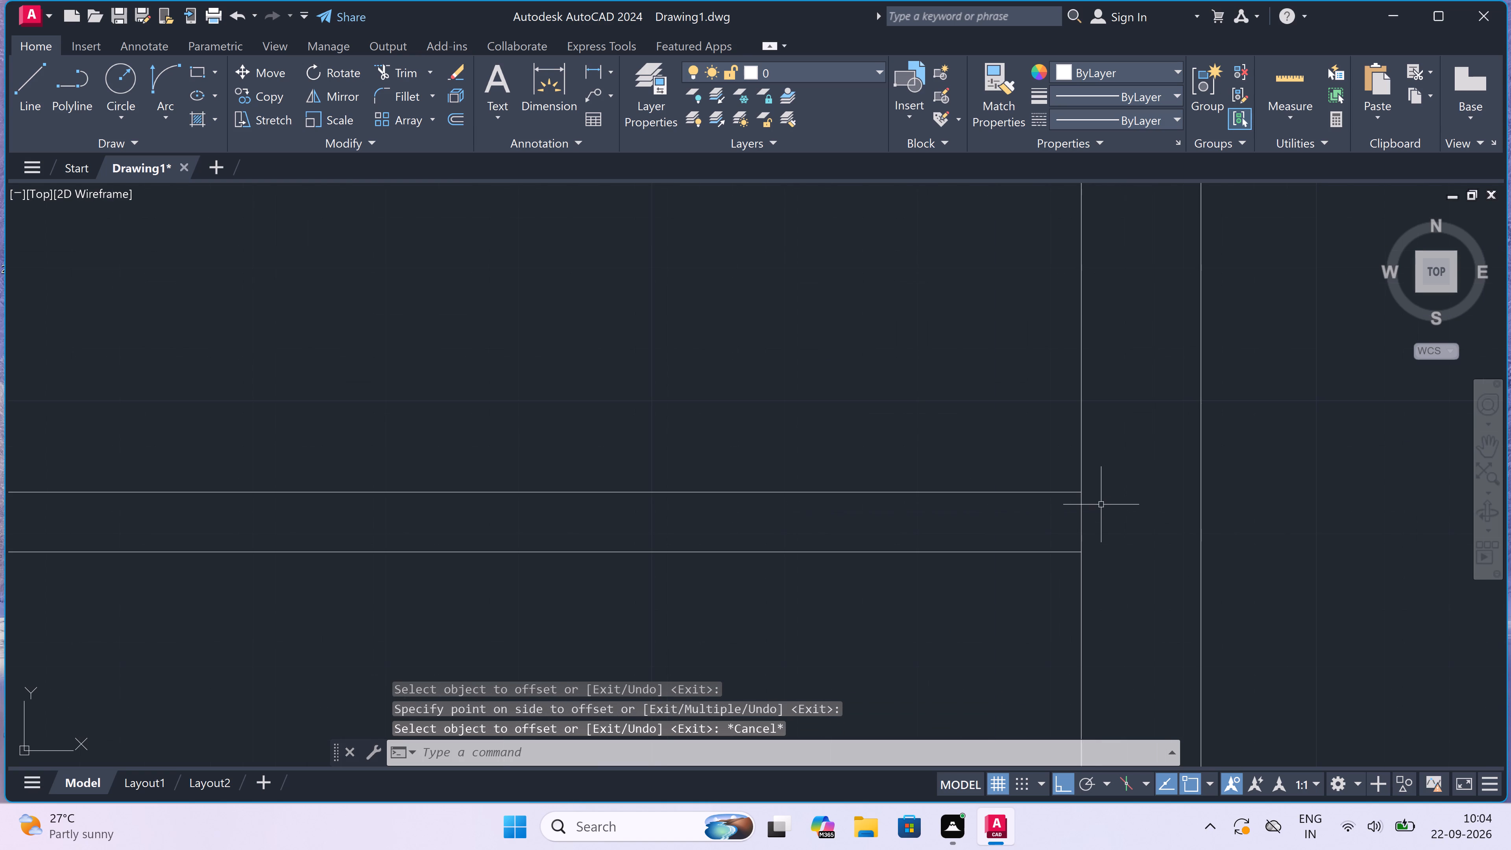
key("t")
key("r")
key("space")
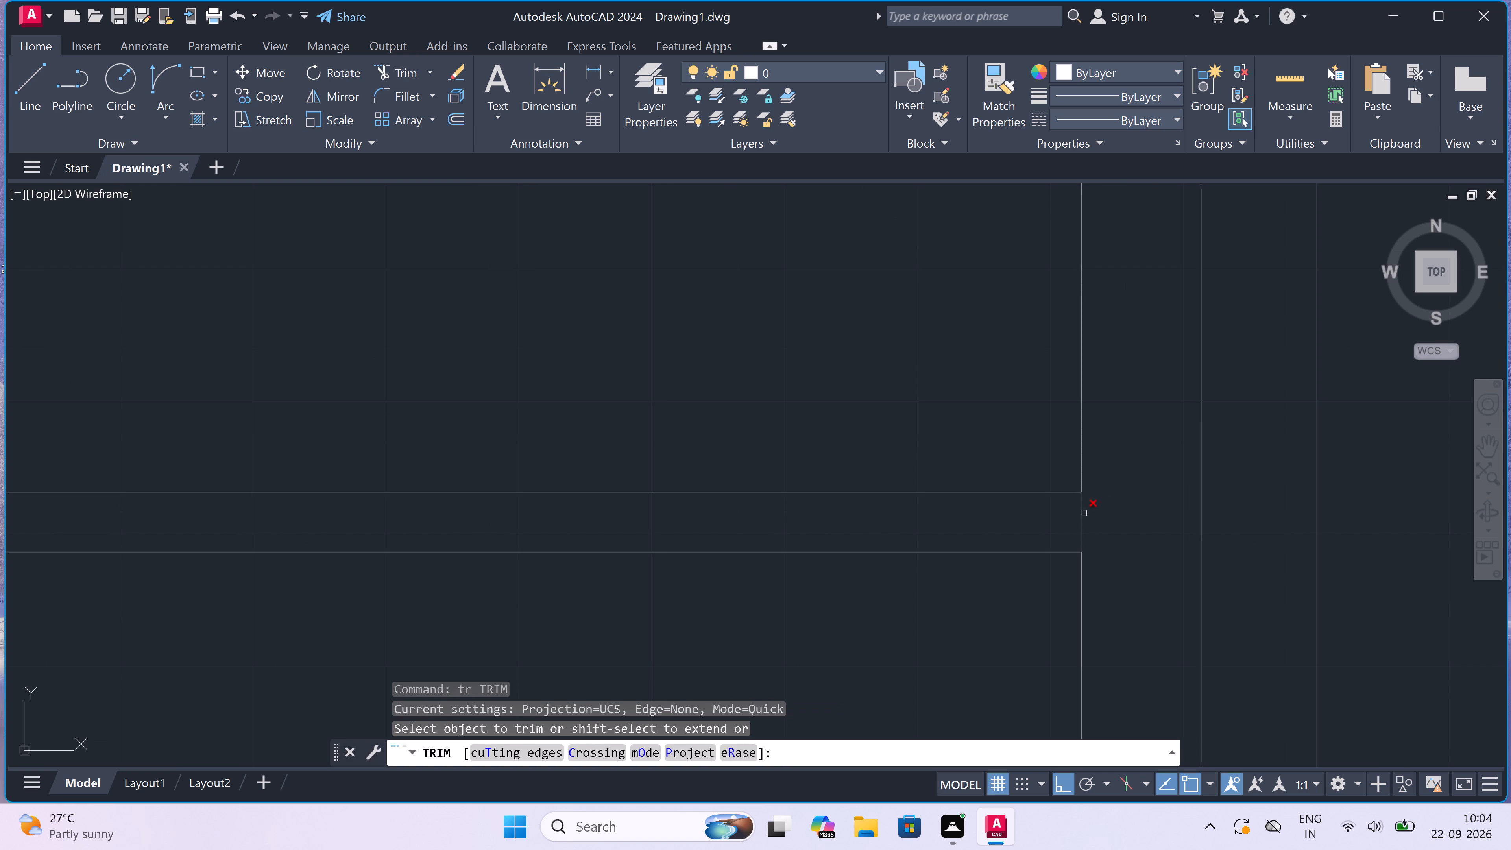
left_click(1083, 513)
scroll(1056, 529, "down", 7)
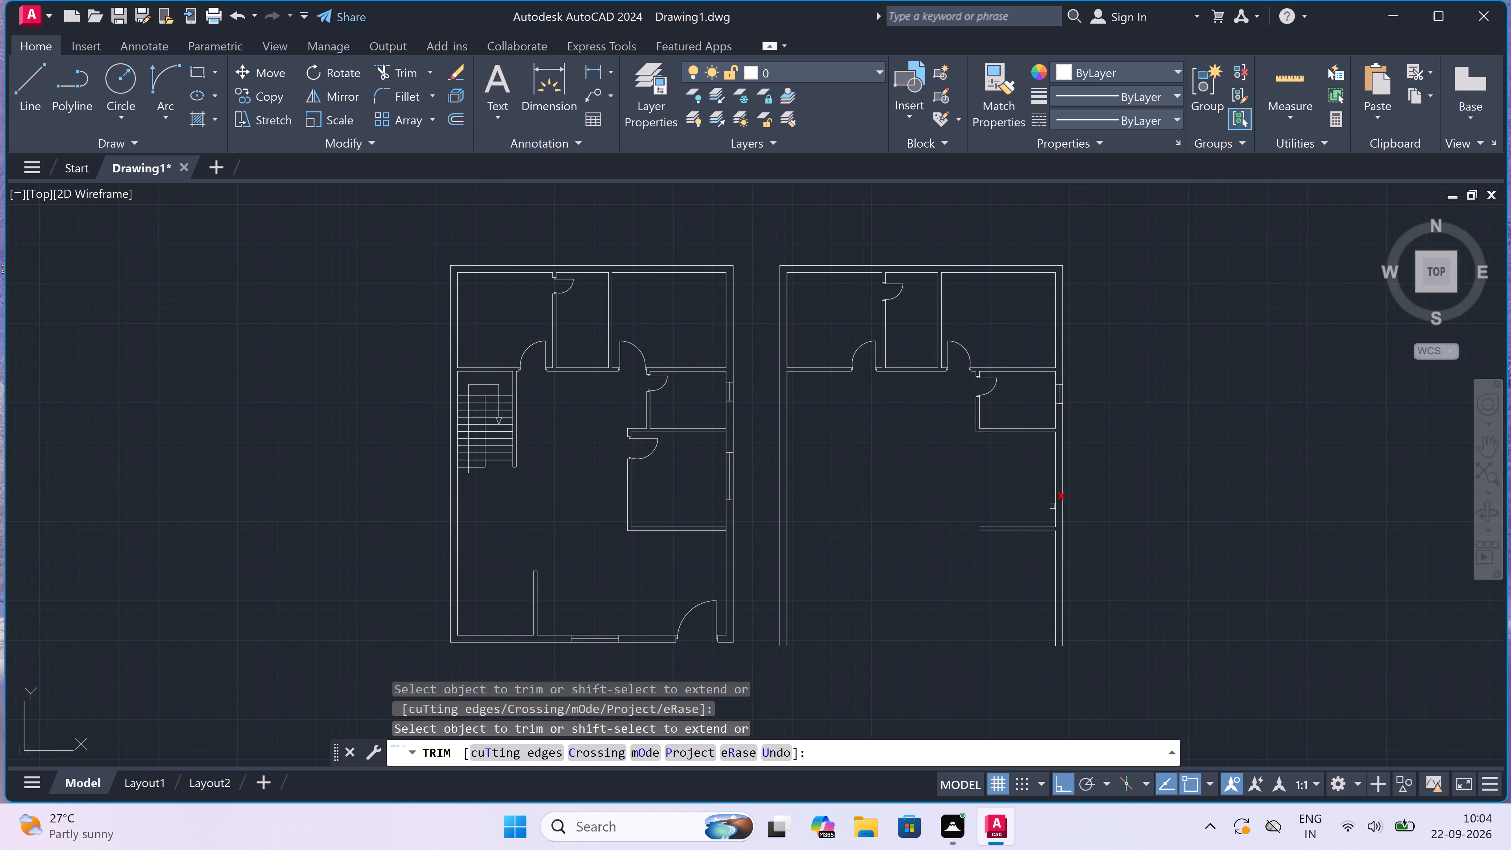
Draw the lower room's inner outline 10' along the new horizontal wall from the exterior wall and about 10'-1" upward.
key("Escape")
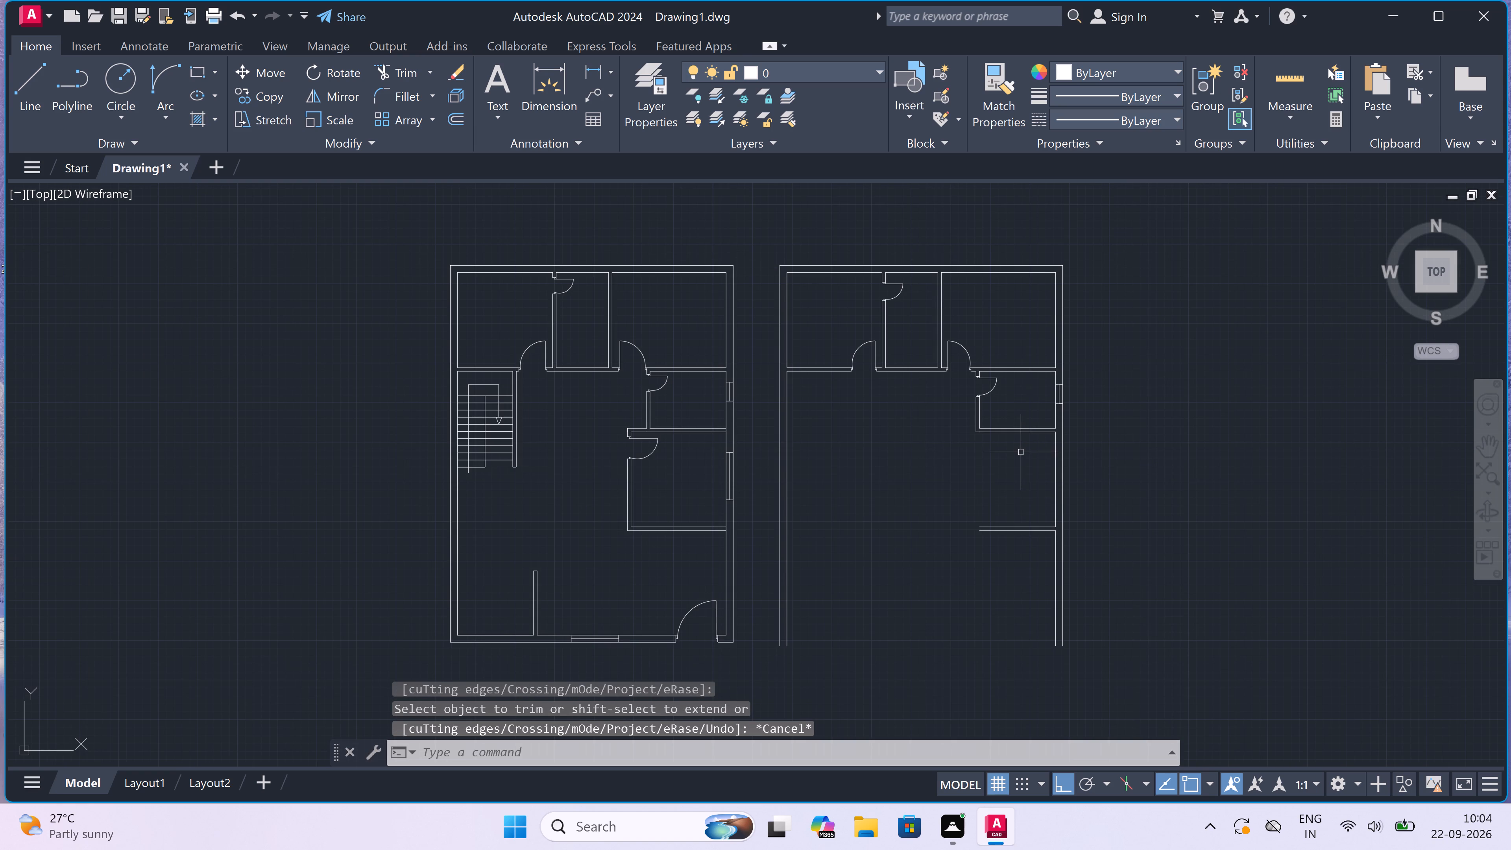
key("l")
key("space")
scroll(994, 527, "up", 2)
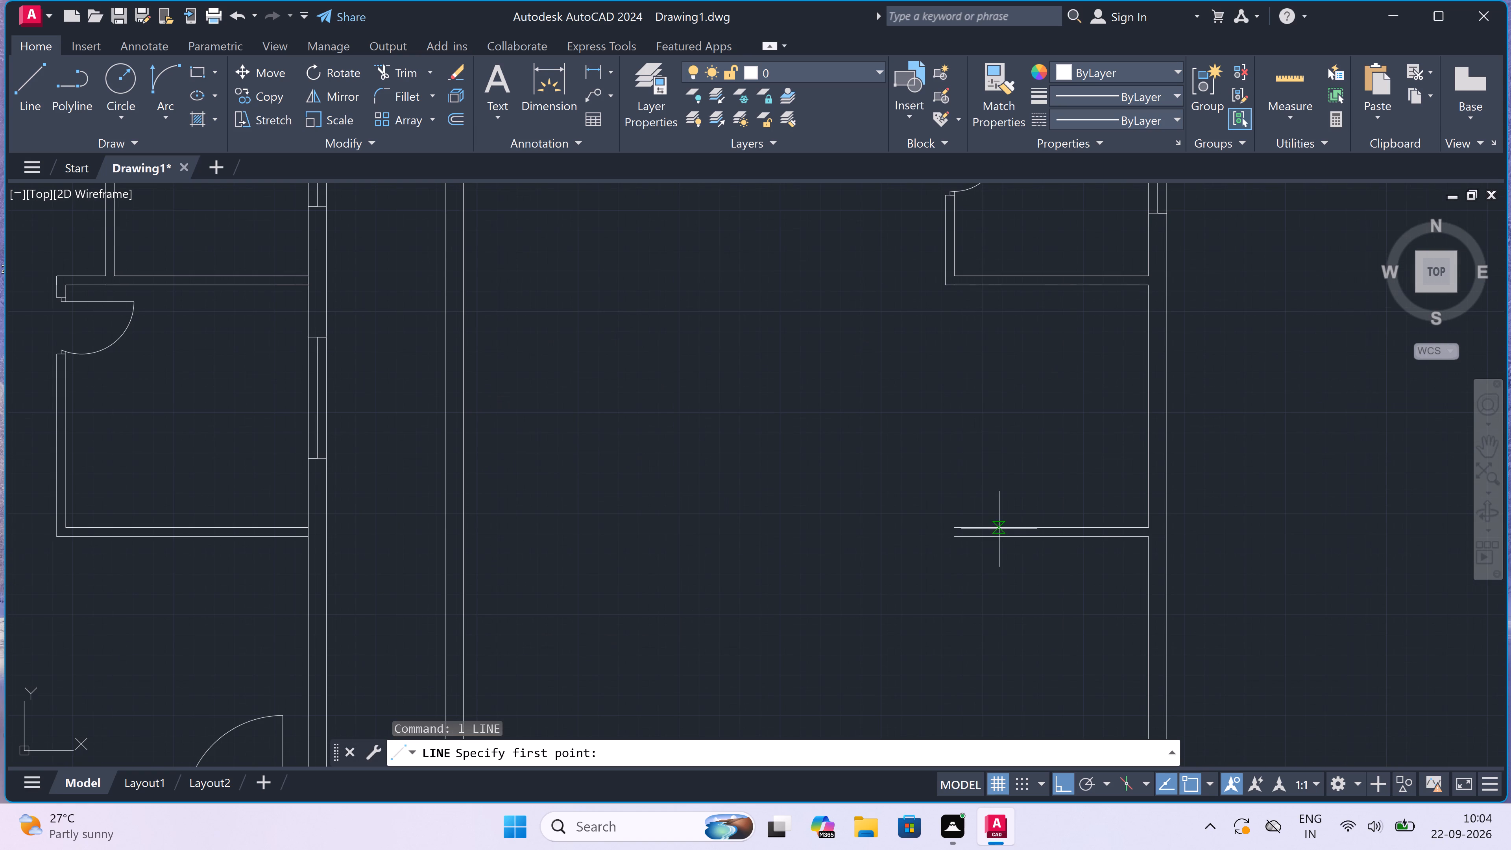
left_click(1146, 527)
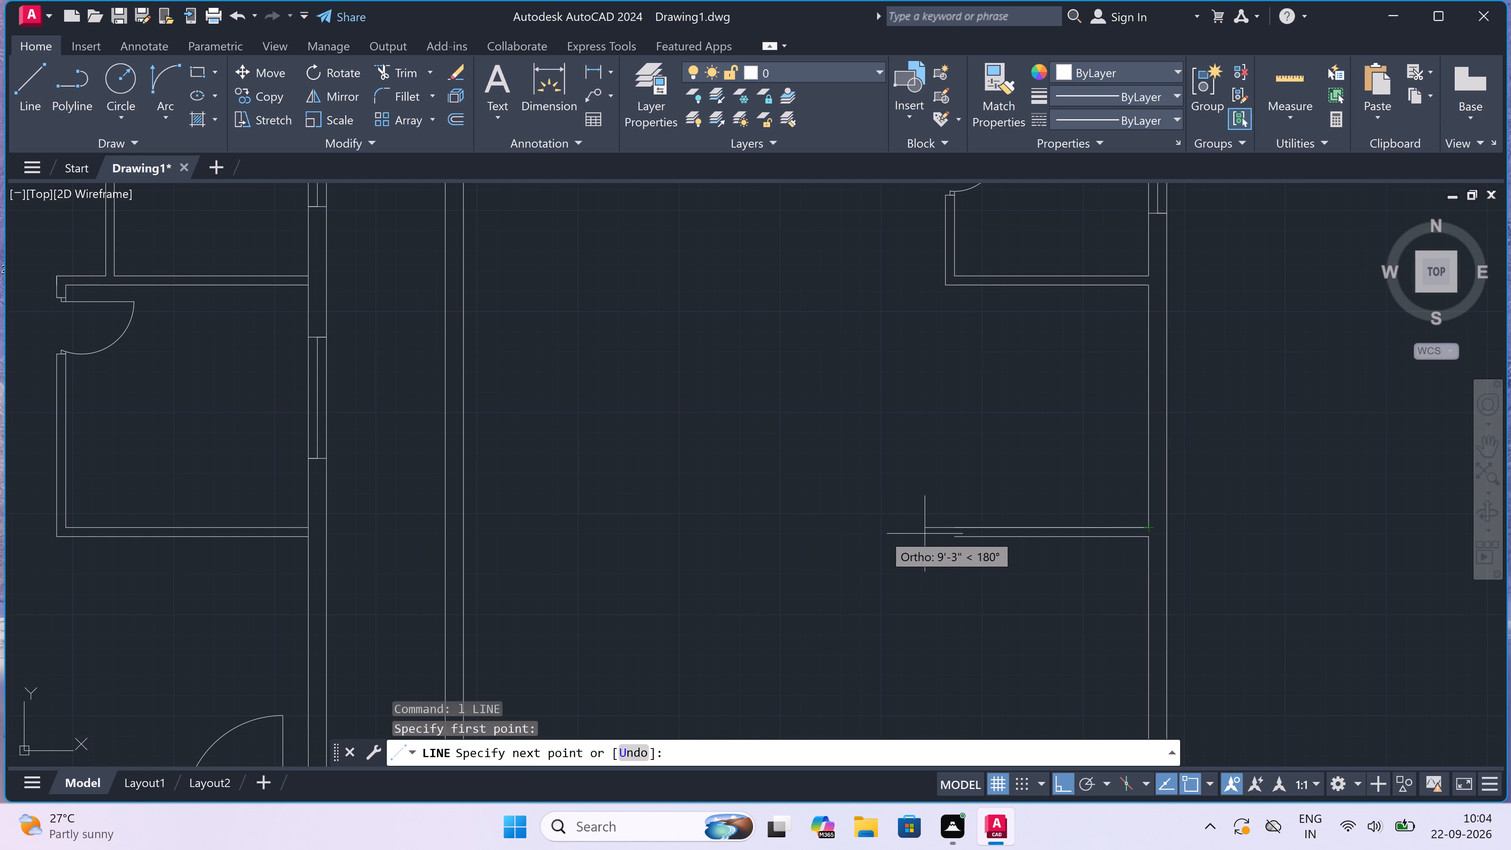
type("10'")
key("space")
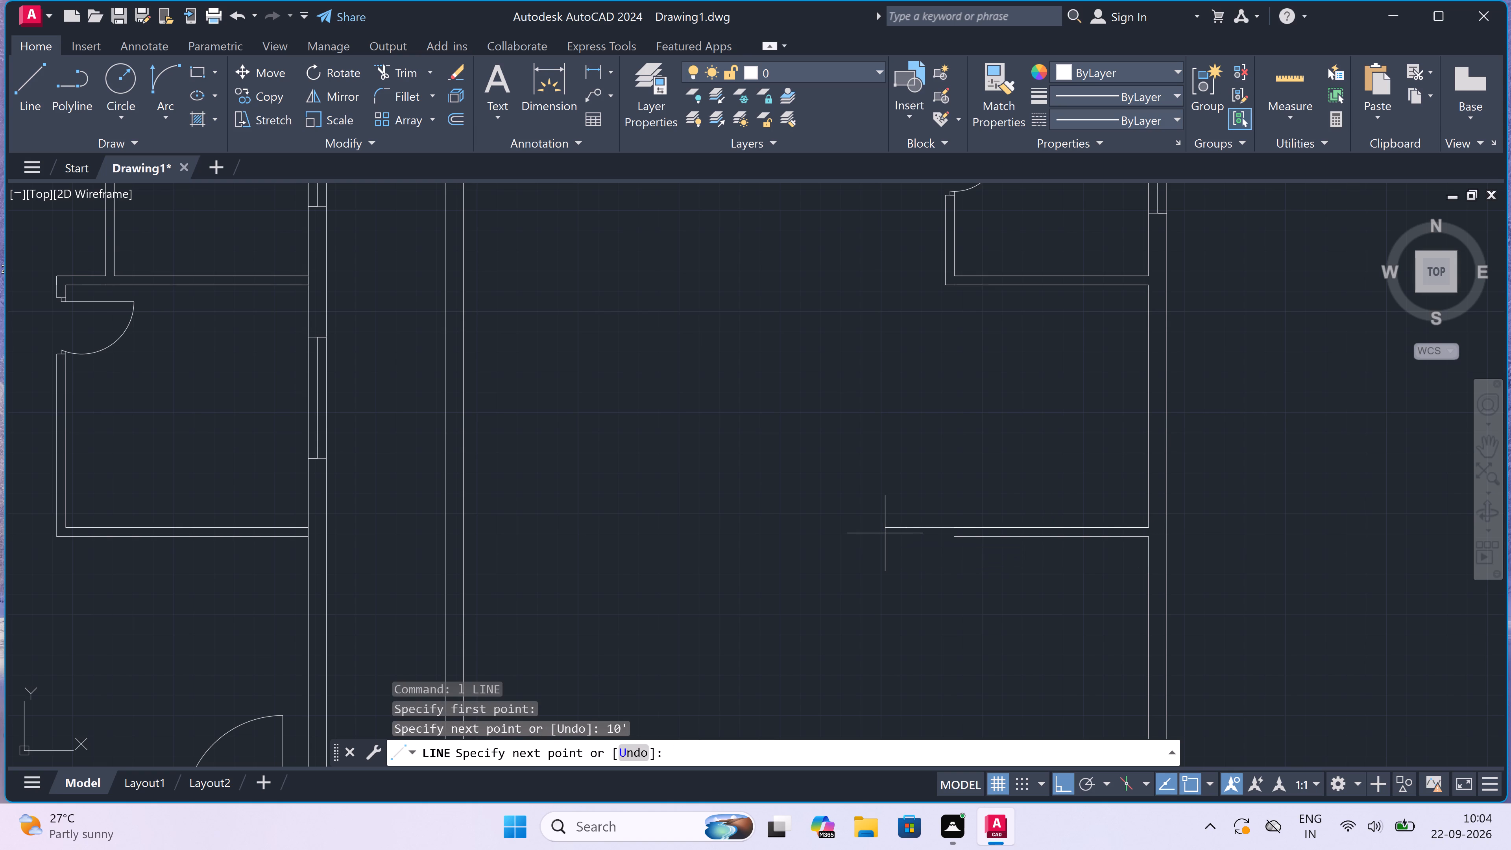
left_click(902, 280)
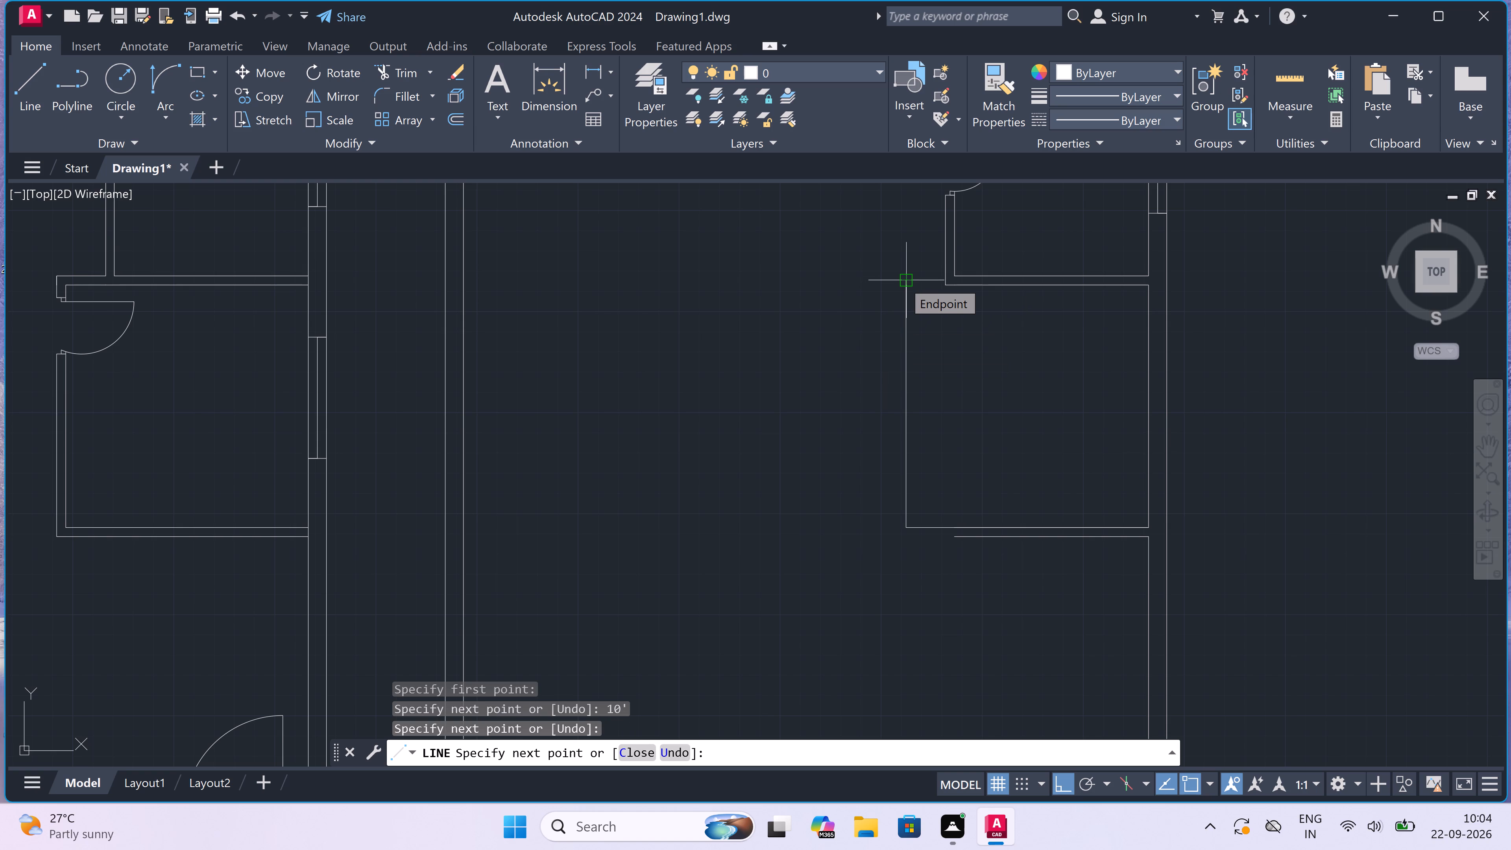
key("Escape")
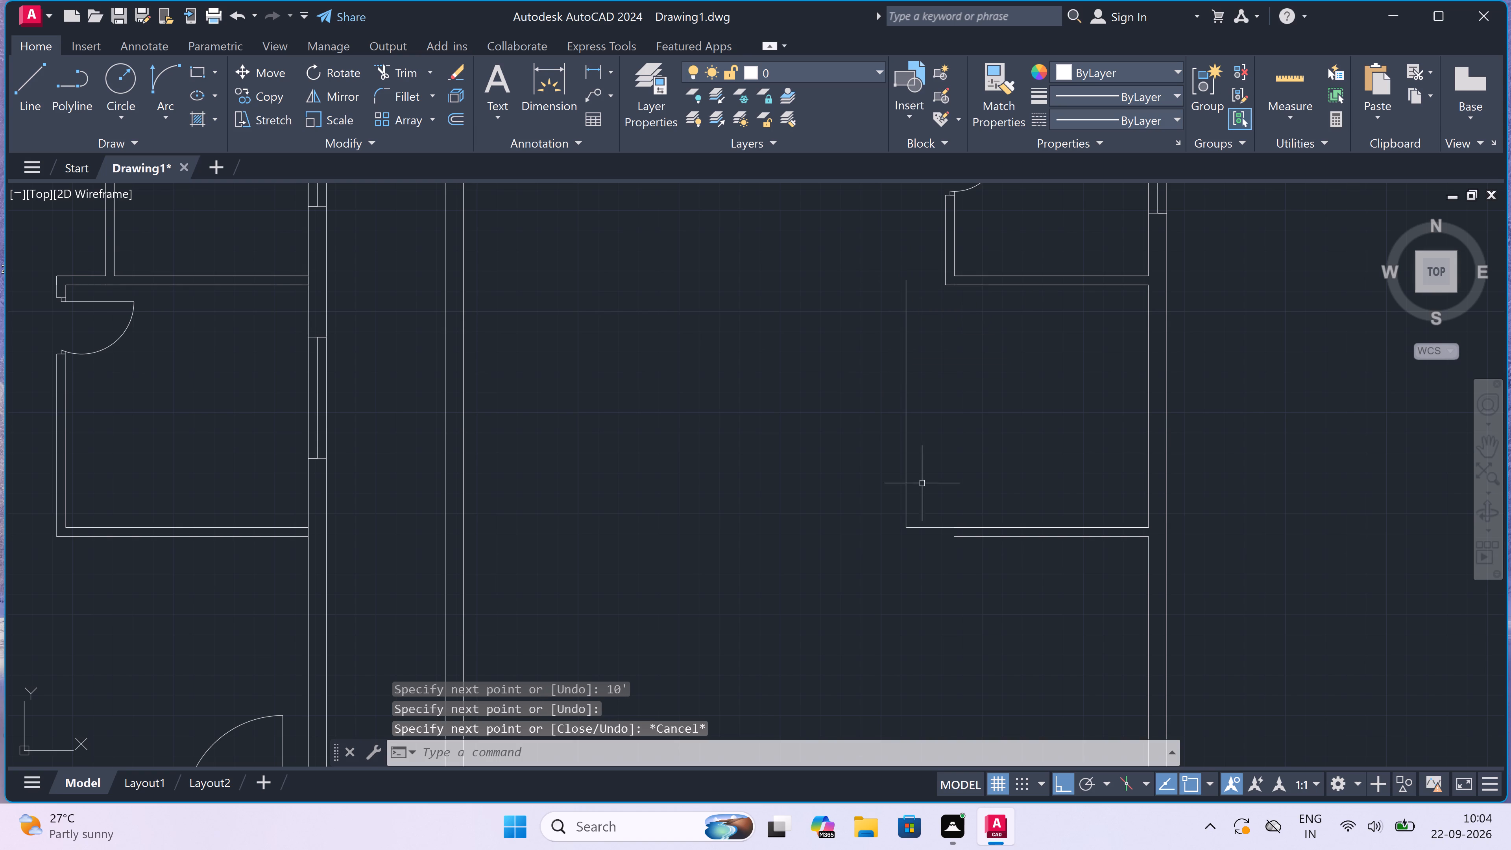
Extend the lower wall's outer line to align with the room's inner corner, join it to that corner, and continue 4.5" beyond.
key("space")
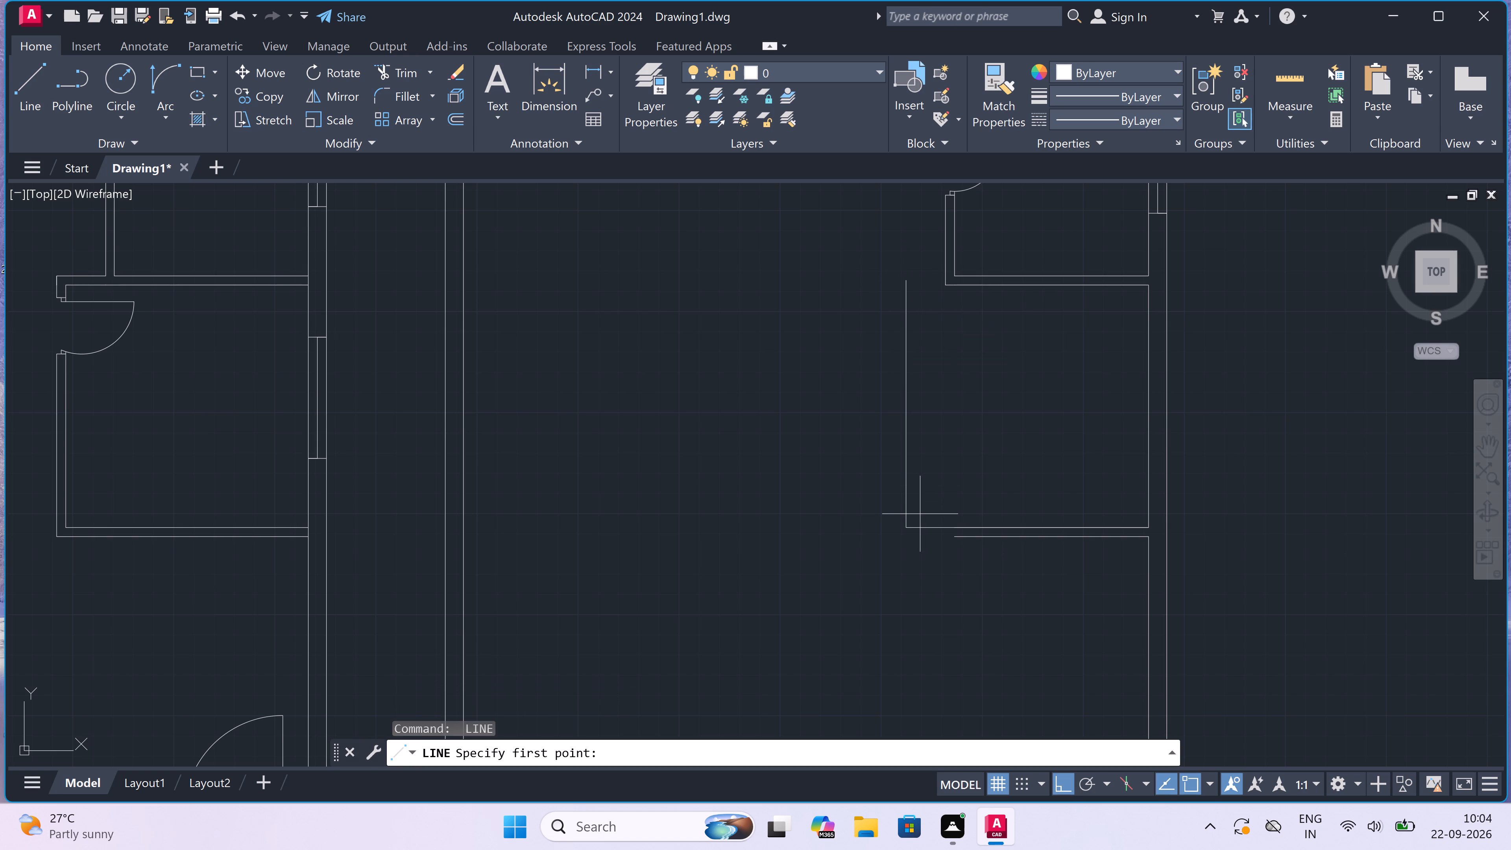
scroll(929, 526, "up", 2)
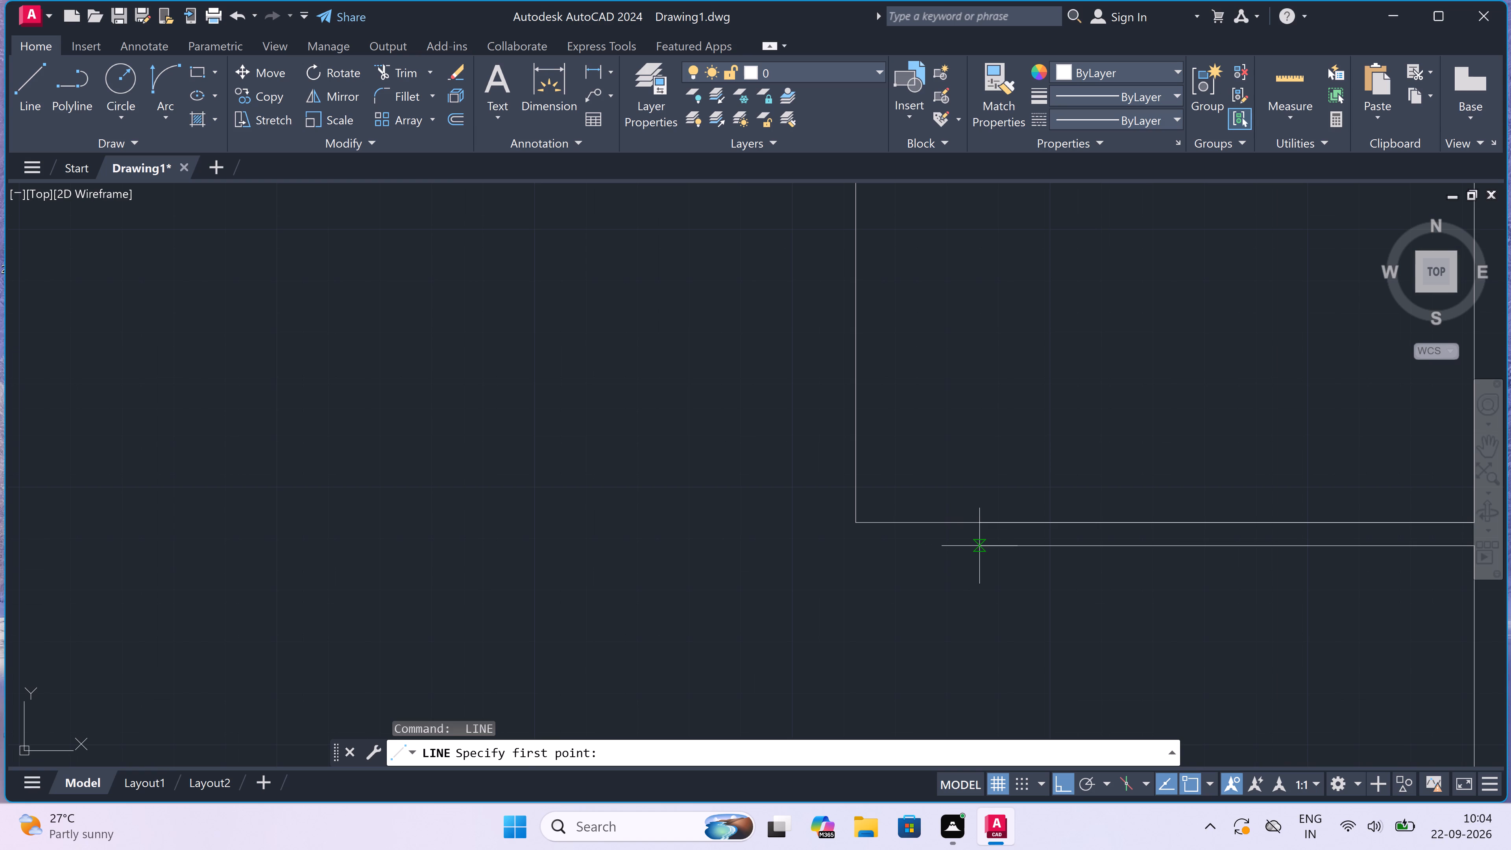
left_click(977, 545)
scroll(881, 534, "up", 3)
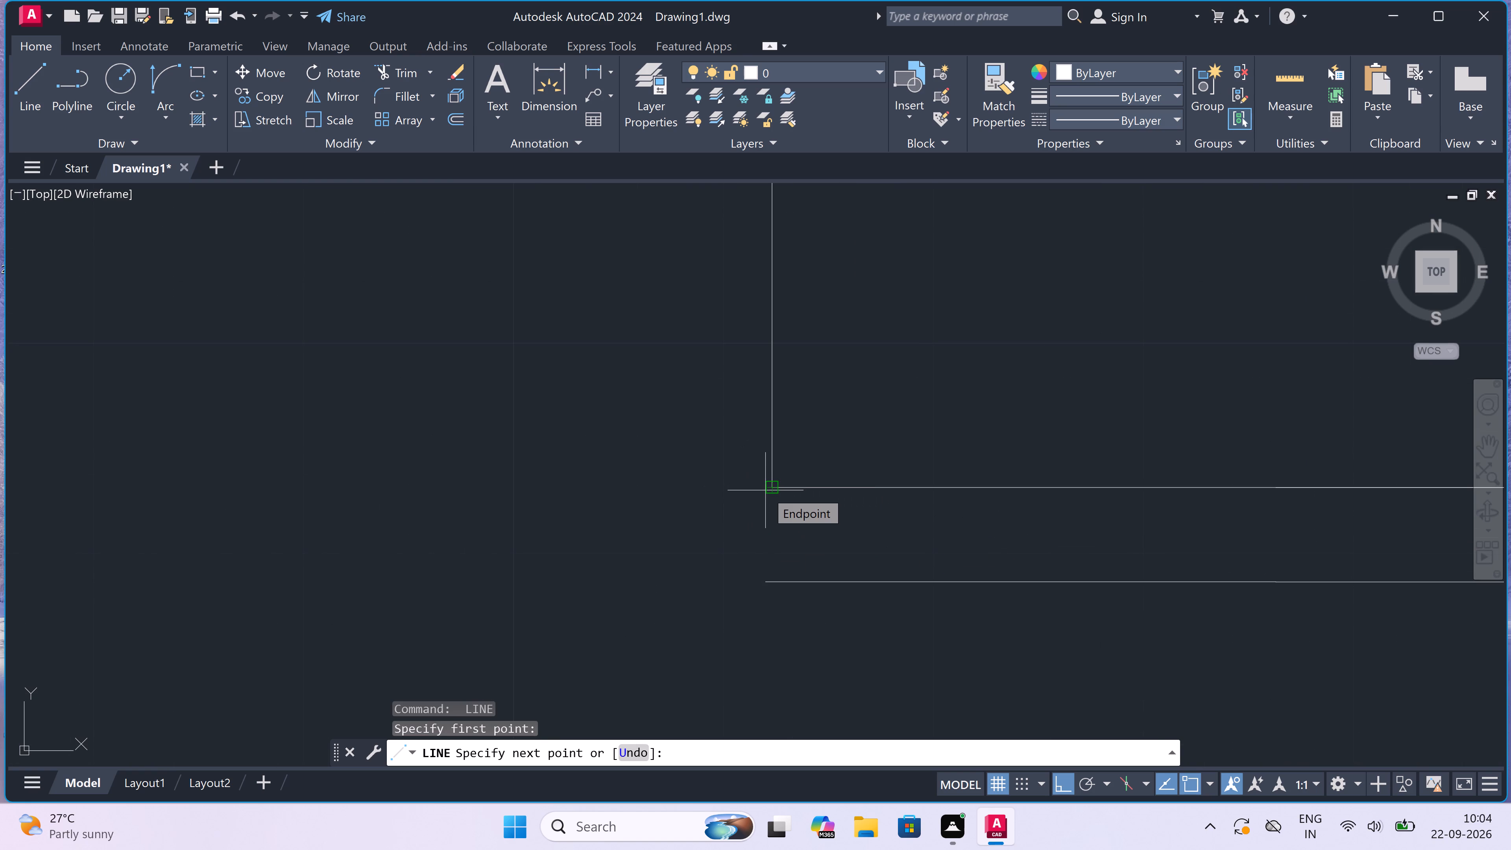
left_click(771, 580)
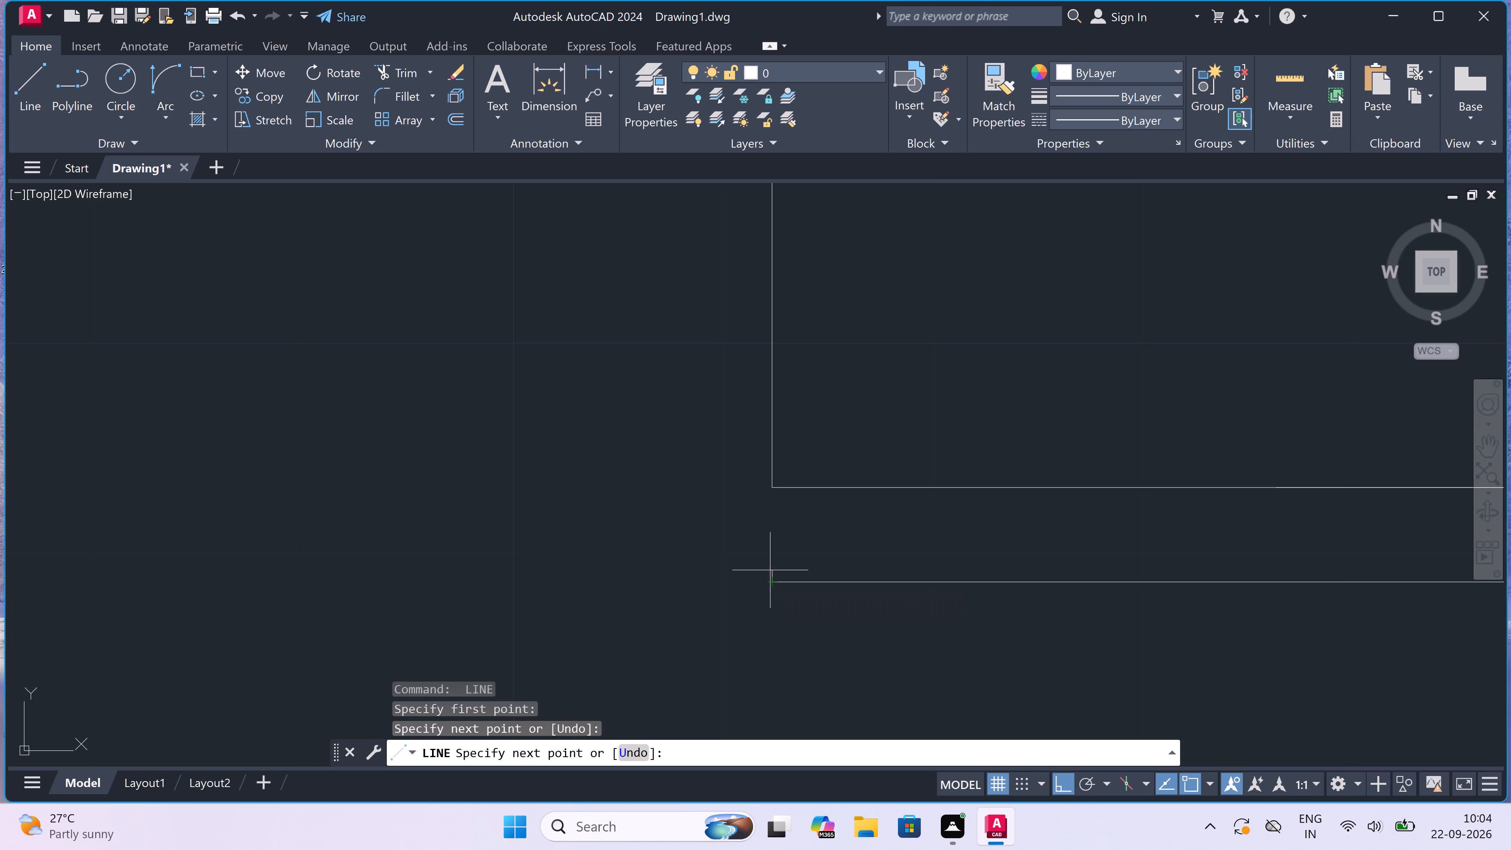
left_click(771, 482)
left_click(773, 580)
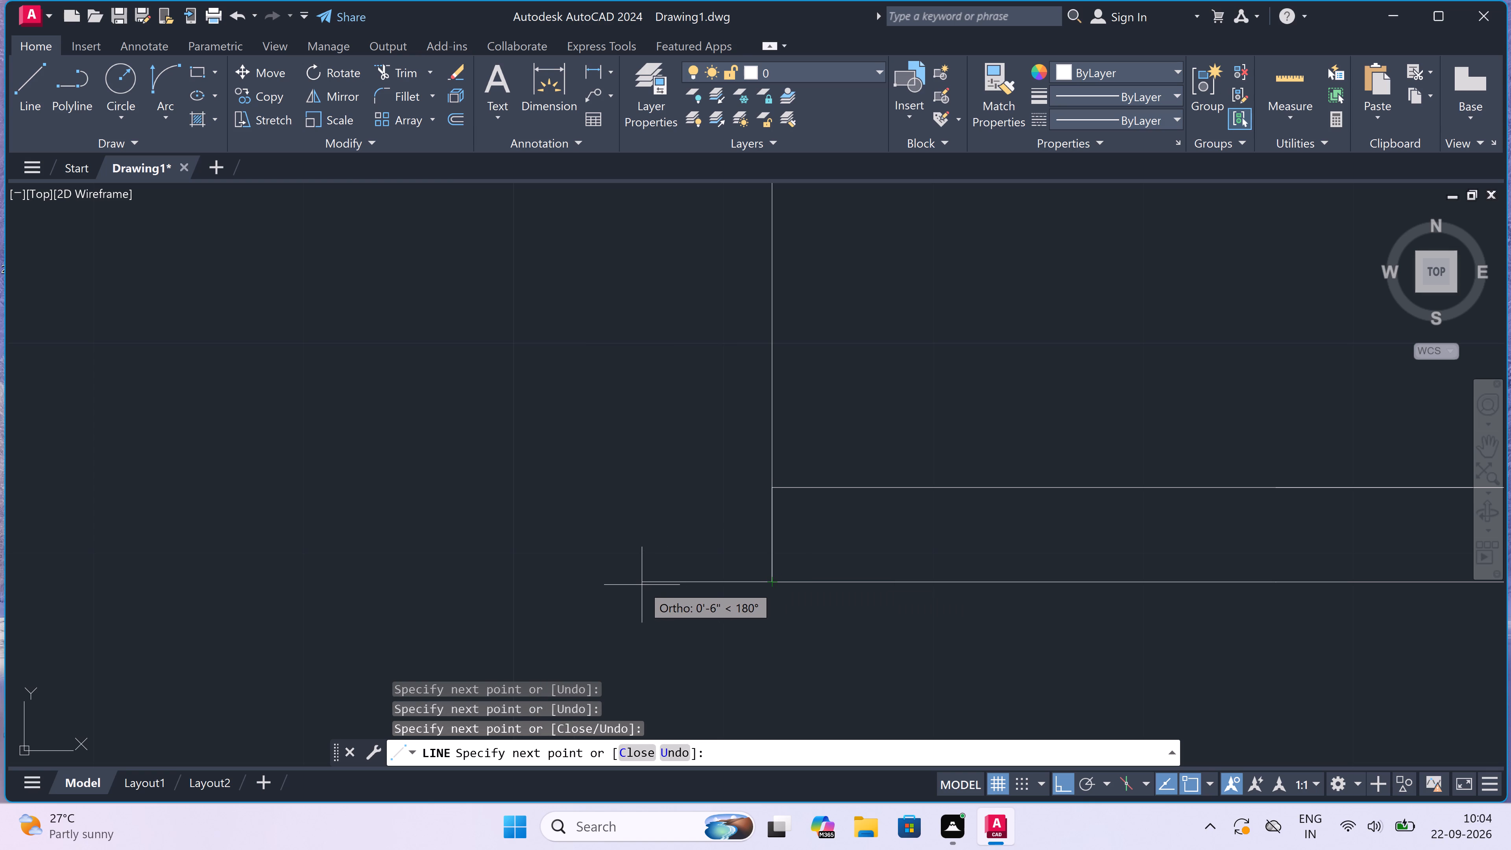
type("4.5\"")
key("space")
Continue the room's outer side line up to the level of the small room's inner floor line and across to its wall.
scroll(646, 588, "down", 2)
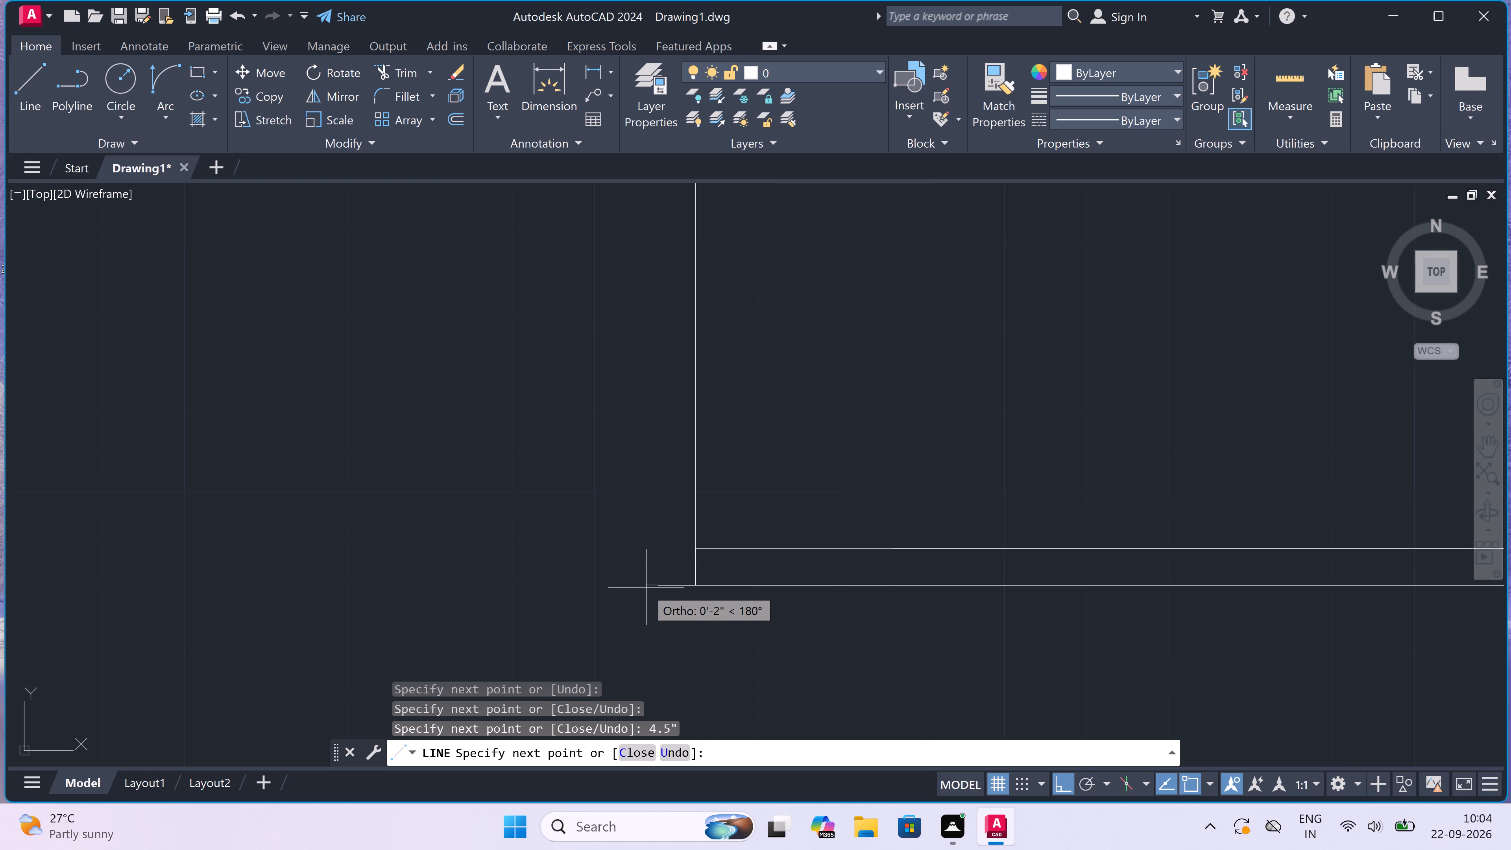
scroll(644, 579, "down", 1)
scroll(601, 485, "down", 2)
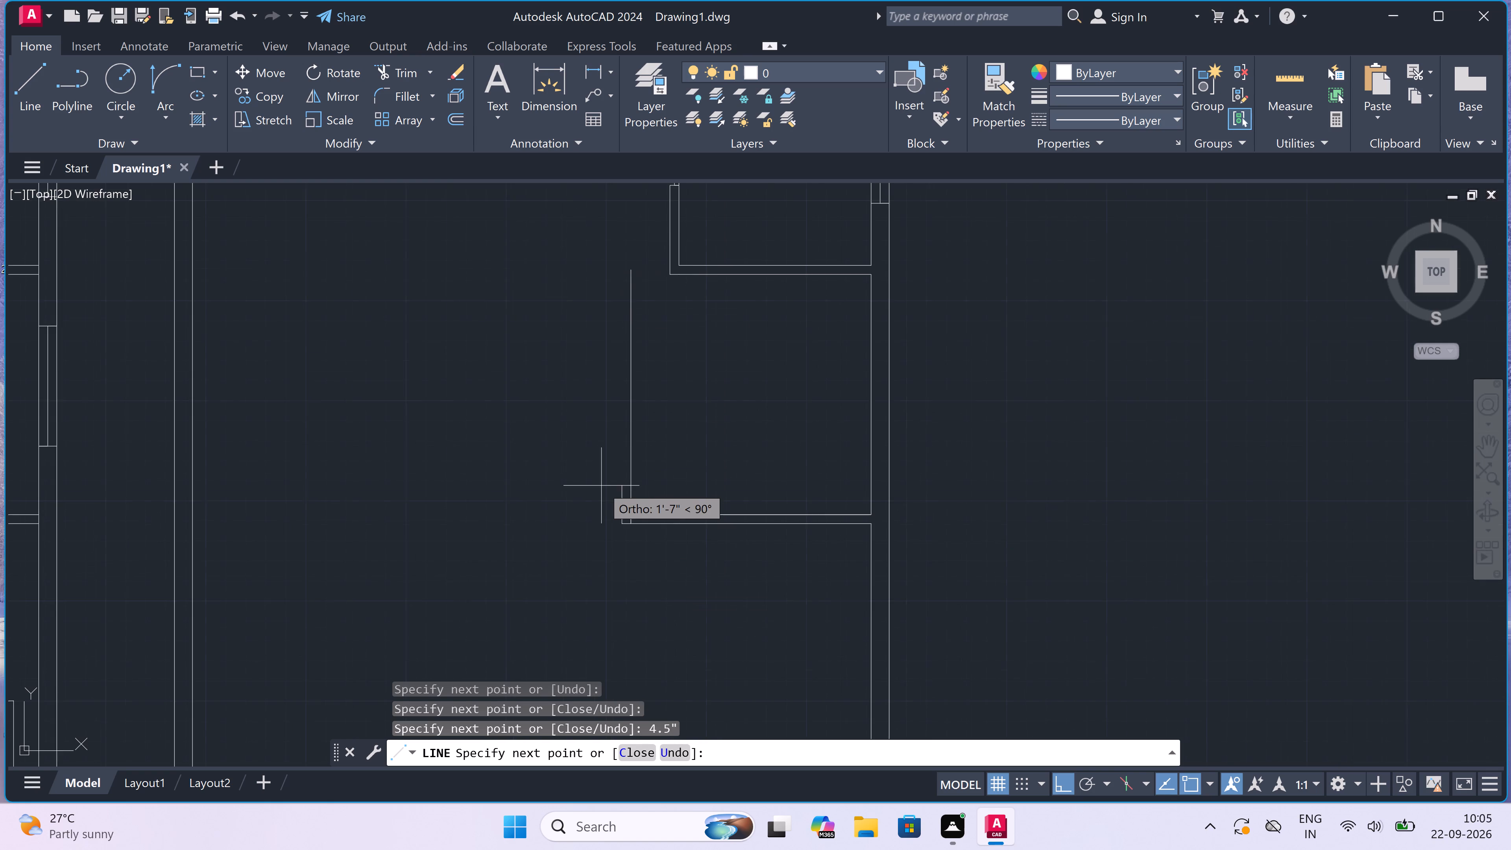
scroll(601, 486, "down", 1)
scroll(599, 294, "up", 3)
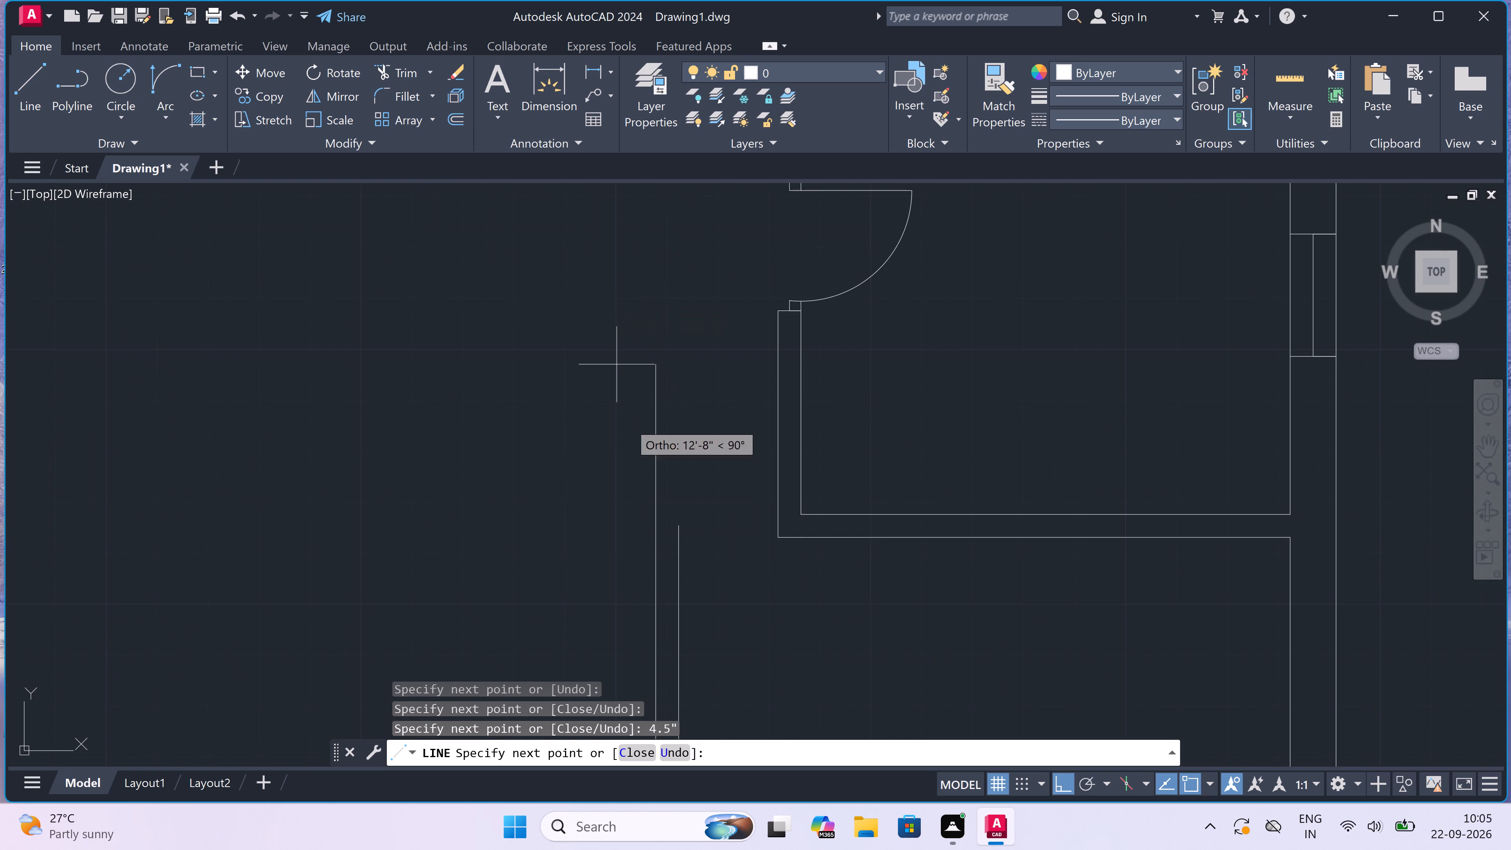
scroll(635, 509, "up", 1)
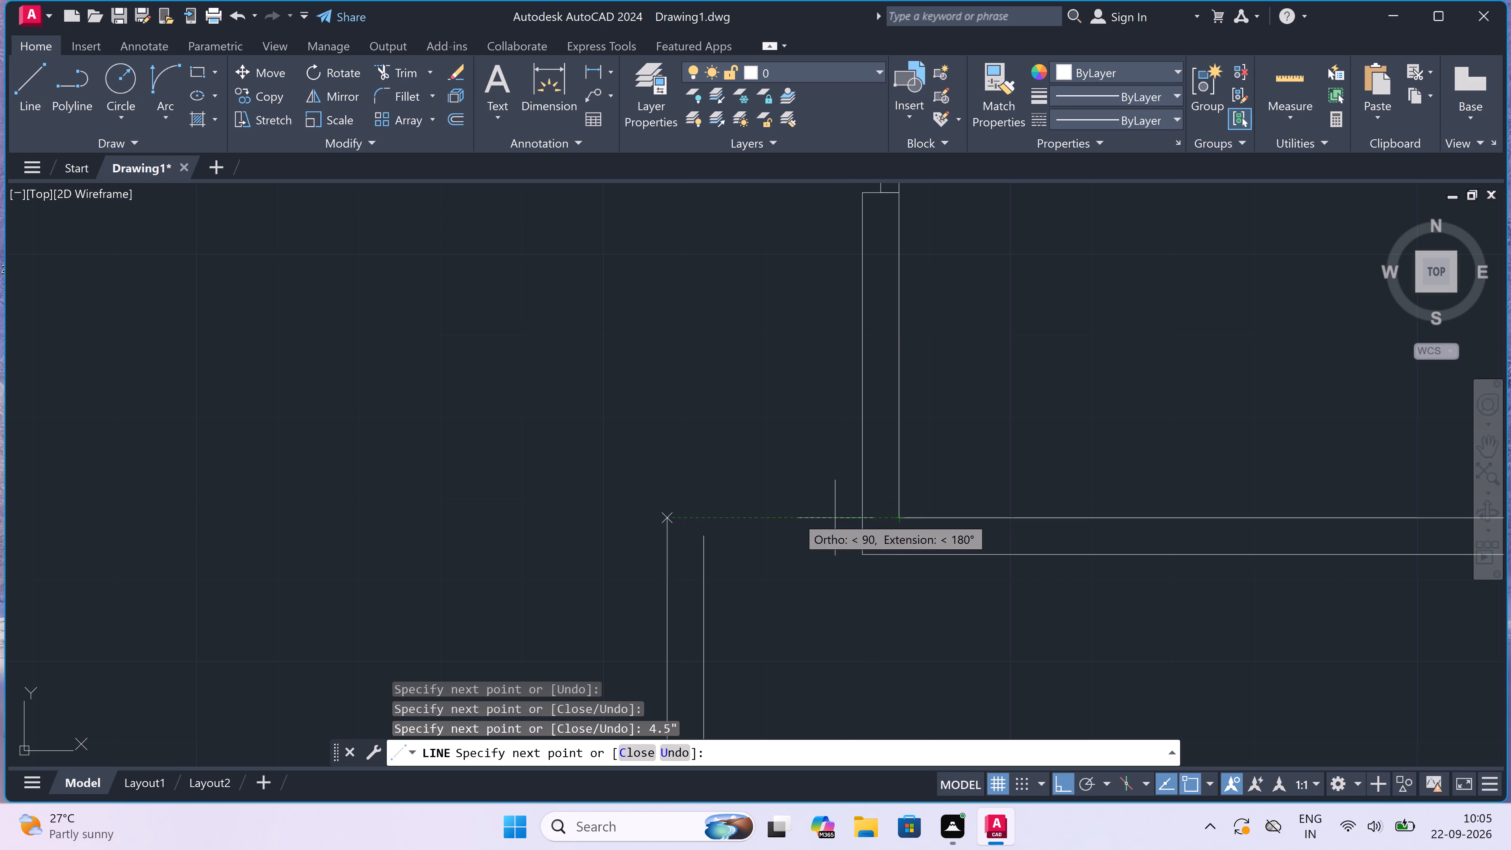
left_click(663, 517)
left_click_drag(859, 514, 864, 516)
key("Escape")
Draw a horizontal line from the small room's outer lower corner to the inner face of the lower room's side wall.
key("space")
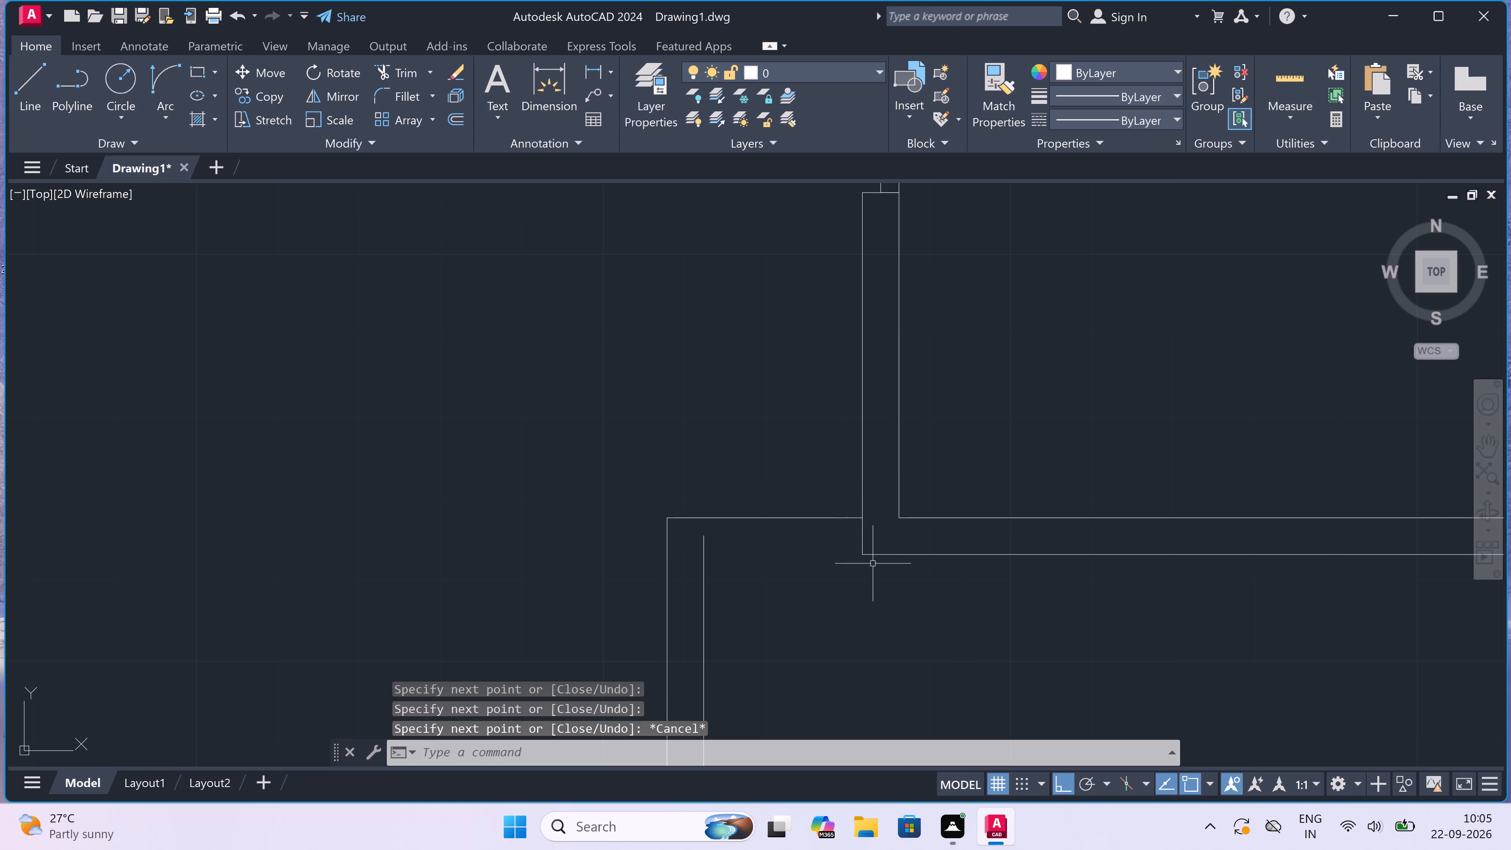
left_click(861, 558)
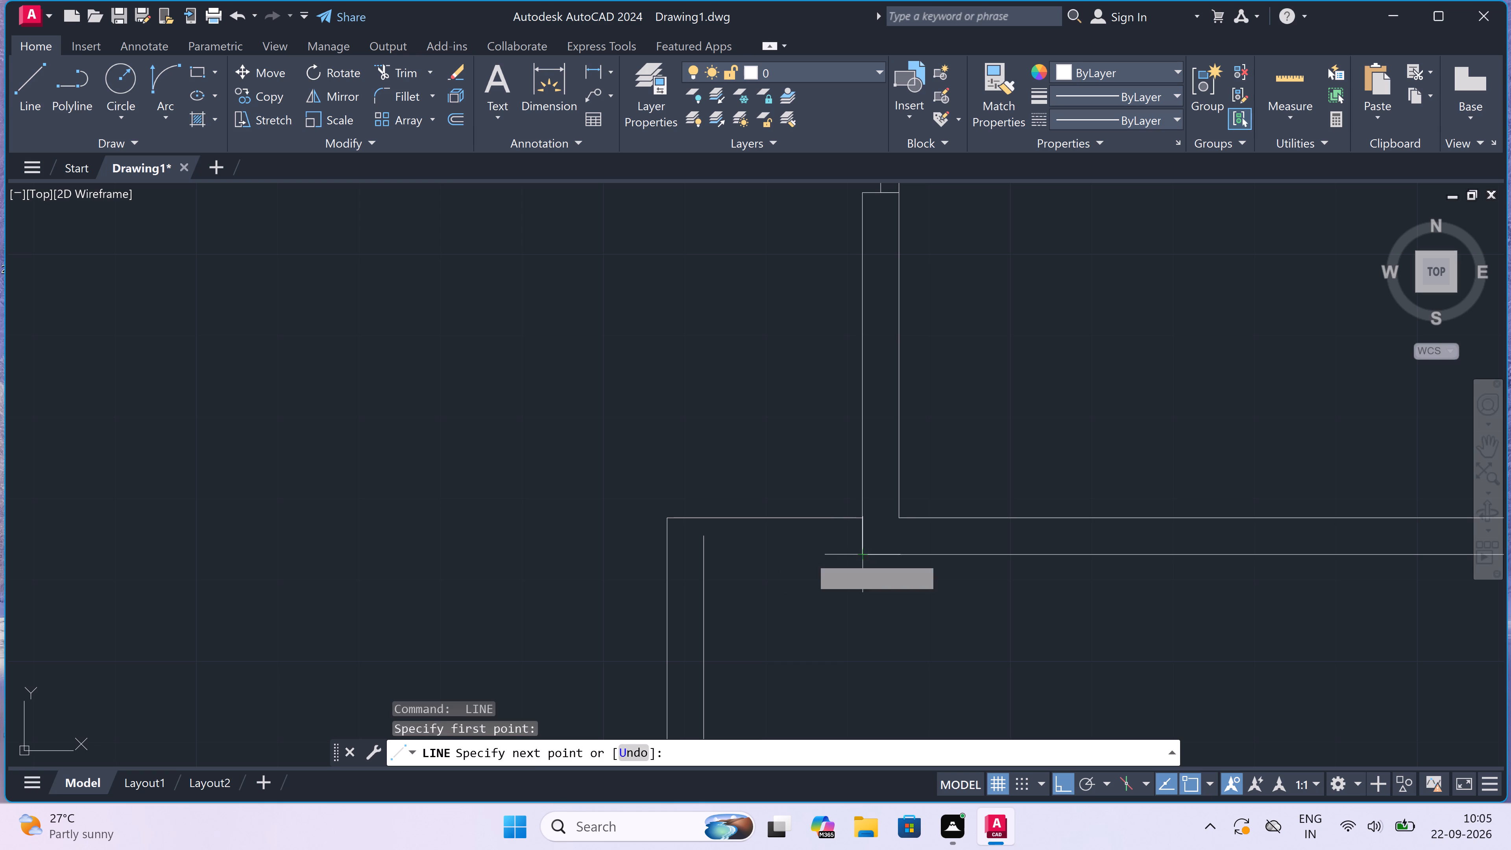
left_click(701, 558)
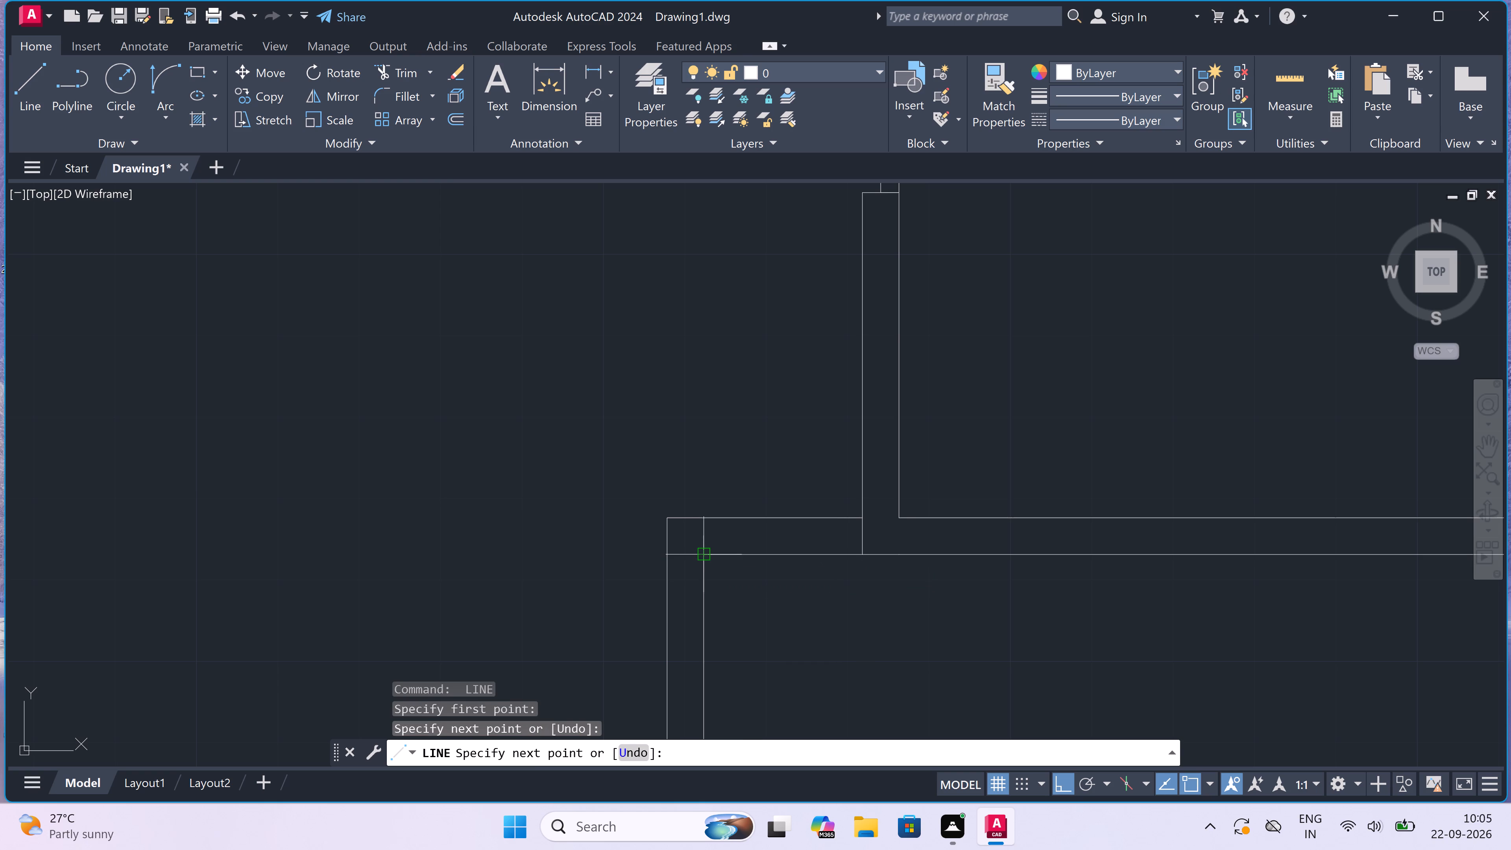
key("Escape")
Trim the side wall's inner line above the room corner and the small room's wall line crossing the horizontal wall.
type("tr")
key("space")
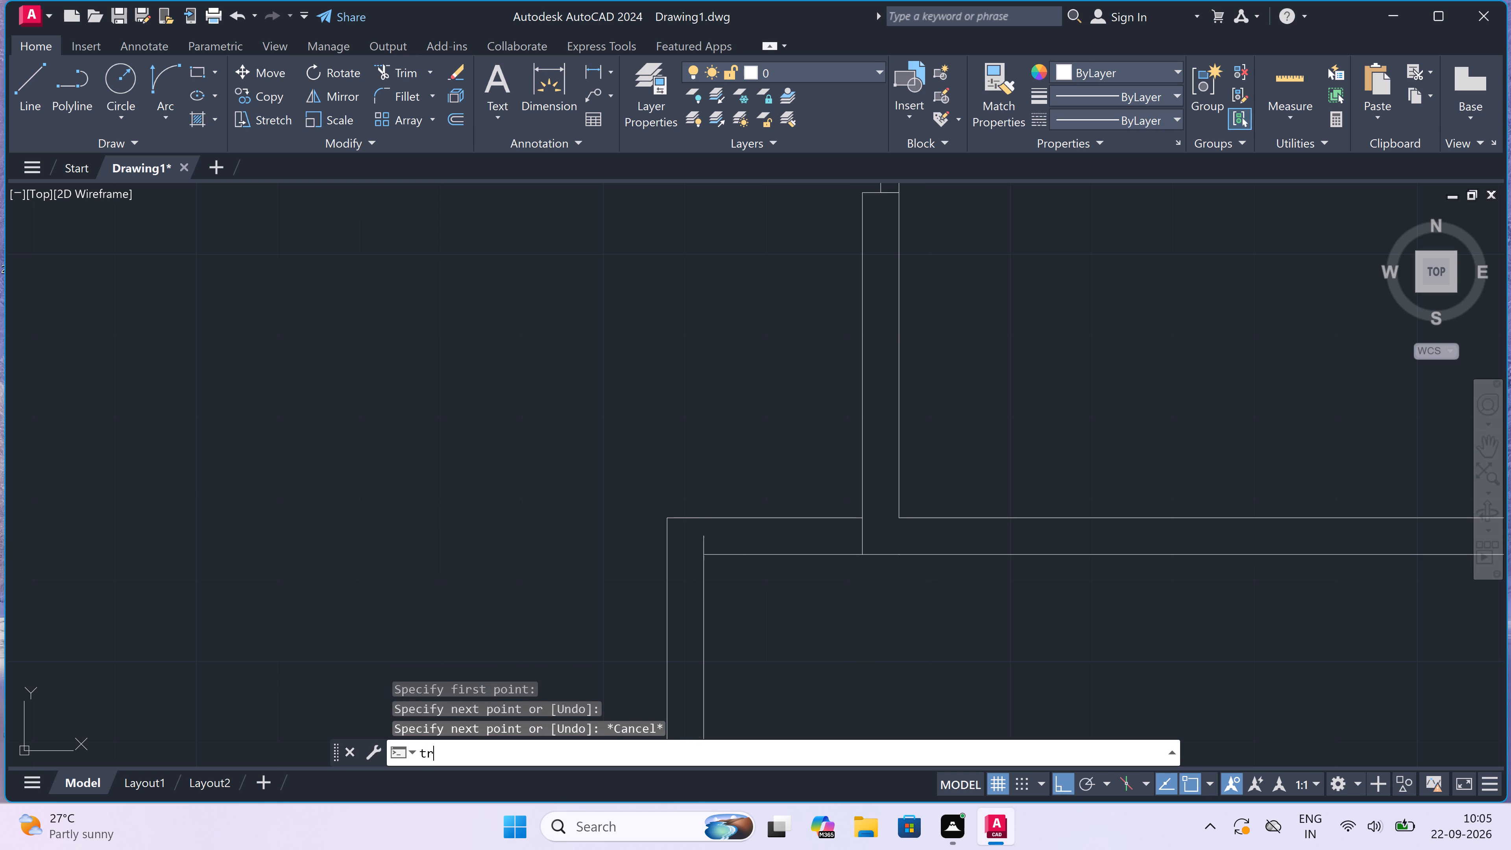
scroll(702, 552, "up", 2)
left_click(702, 550)
scroll(702, 550, "down", 1)
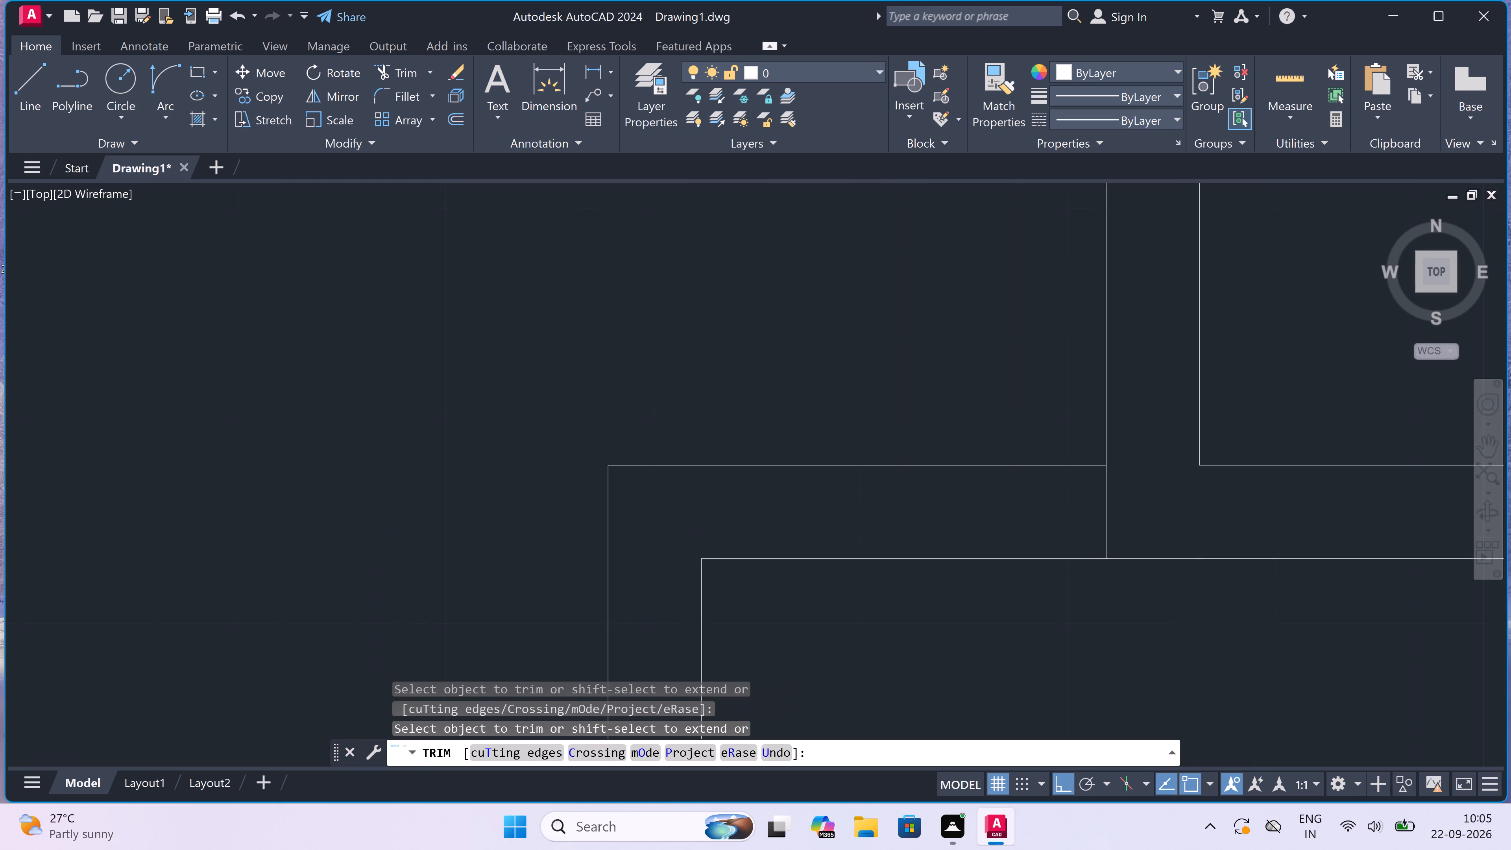
scroll(702, 550, "down", 2)
key("Escape")
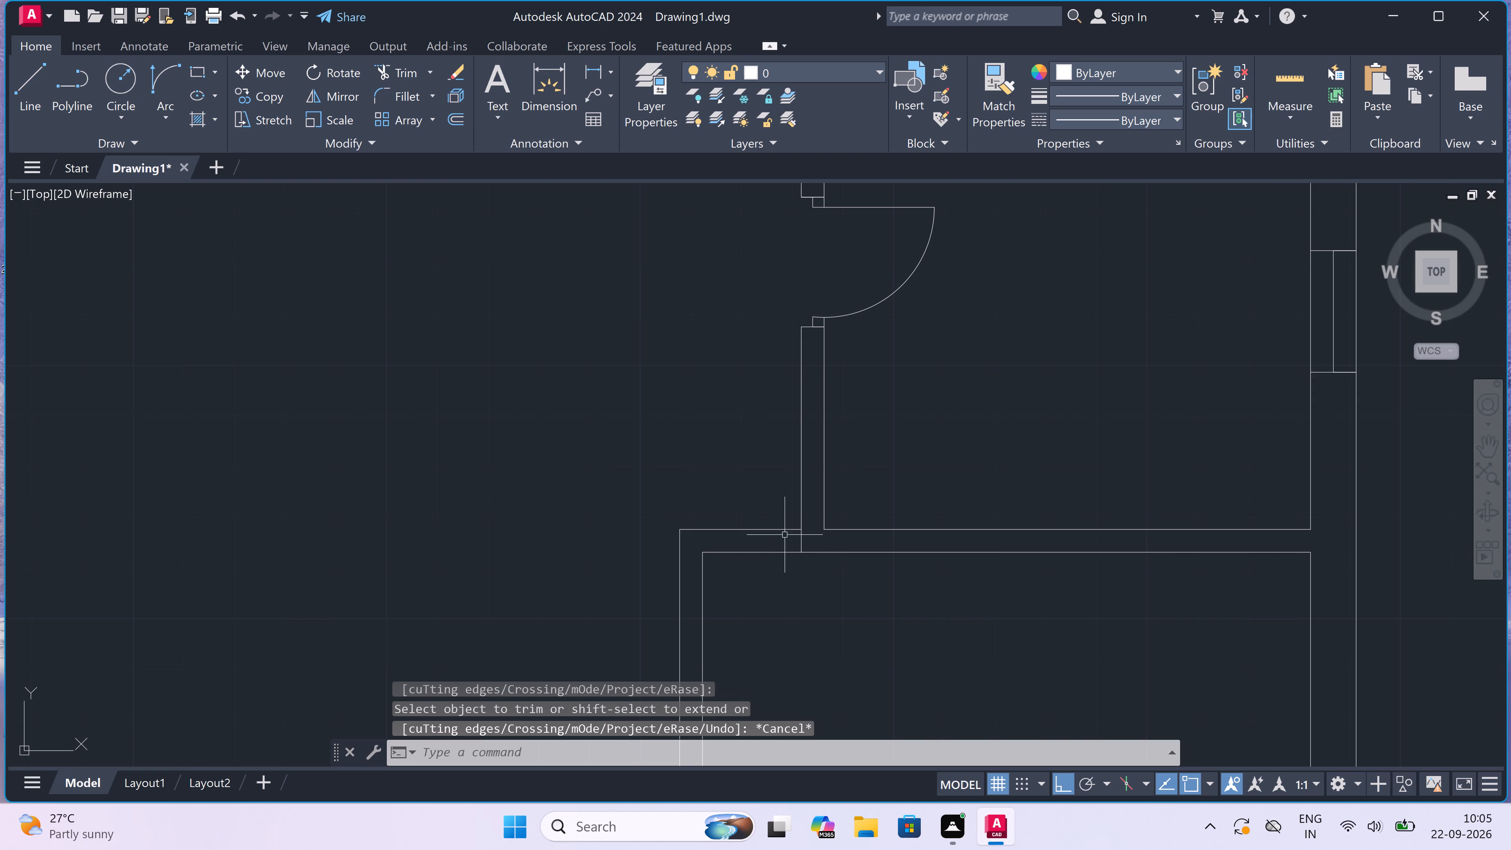
scroll(797, 532, "up", 3)
key("space")
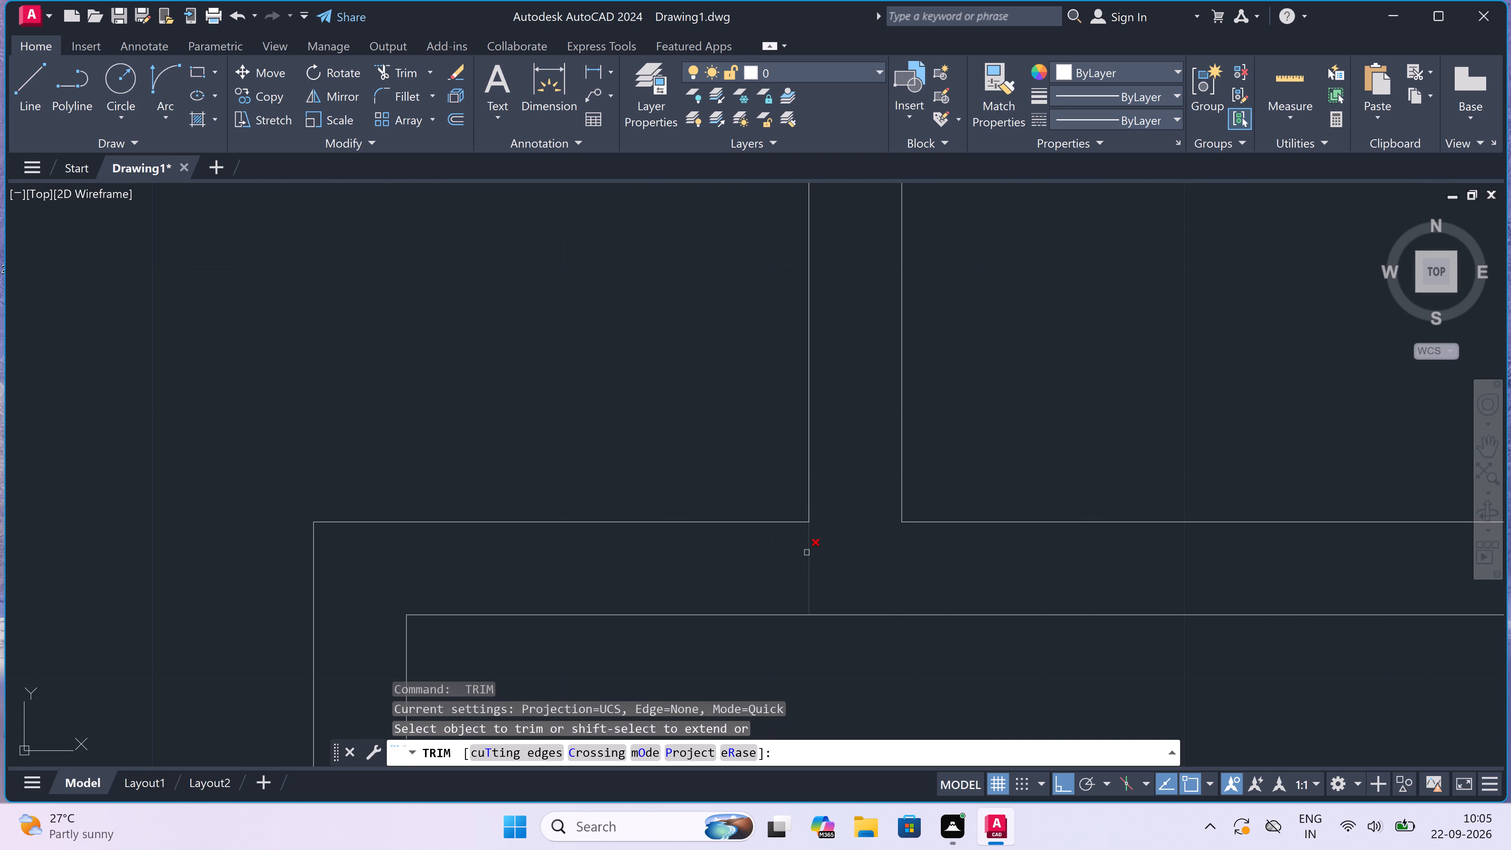
left_click(807, 552)
key("Escape")
Draw the lower room's door jamb across the side wall near its upper corner, with a 2" stop and a 3' door leaf.
scroll(773, 482, "down", 3)
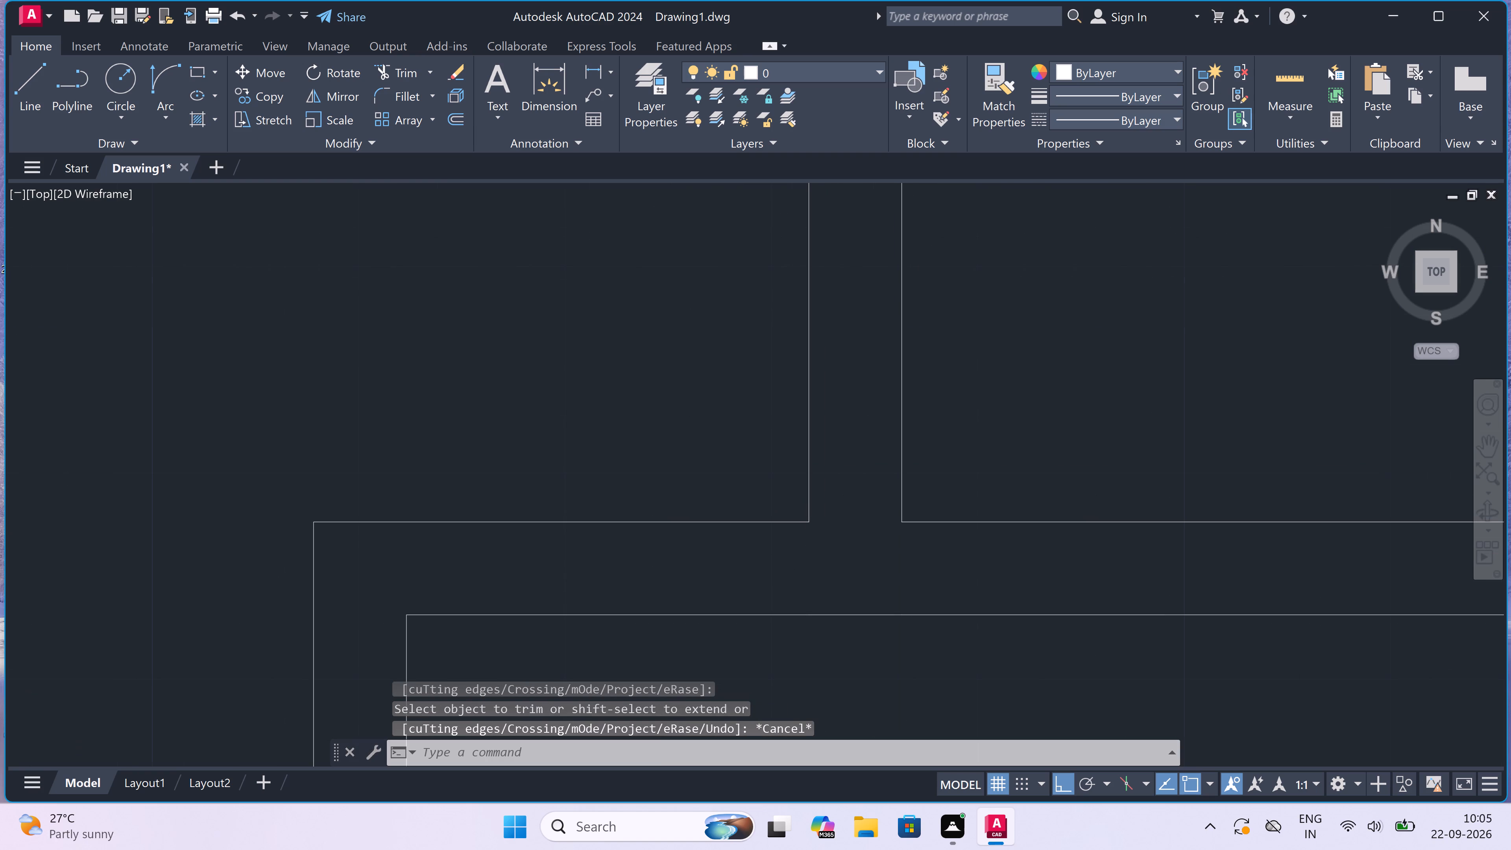
scroll(773, 482, "down", 2)
scroll(720, 503, "up", 2)
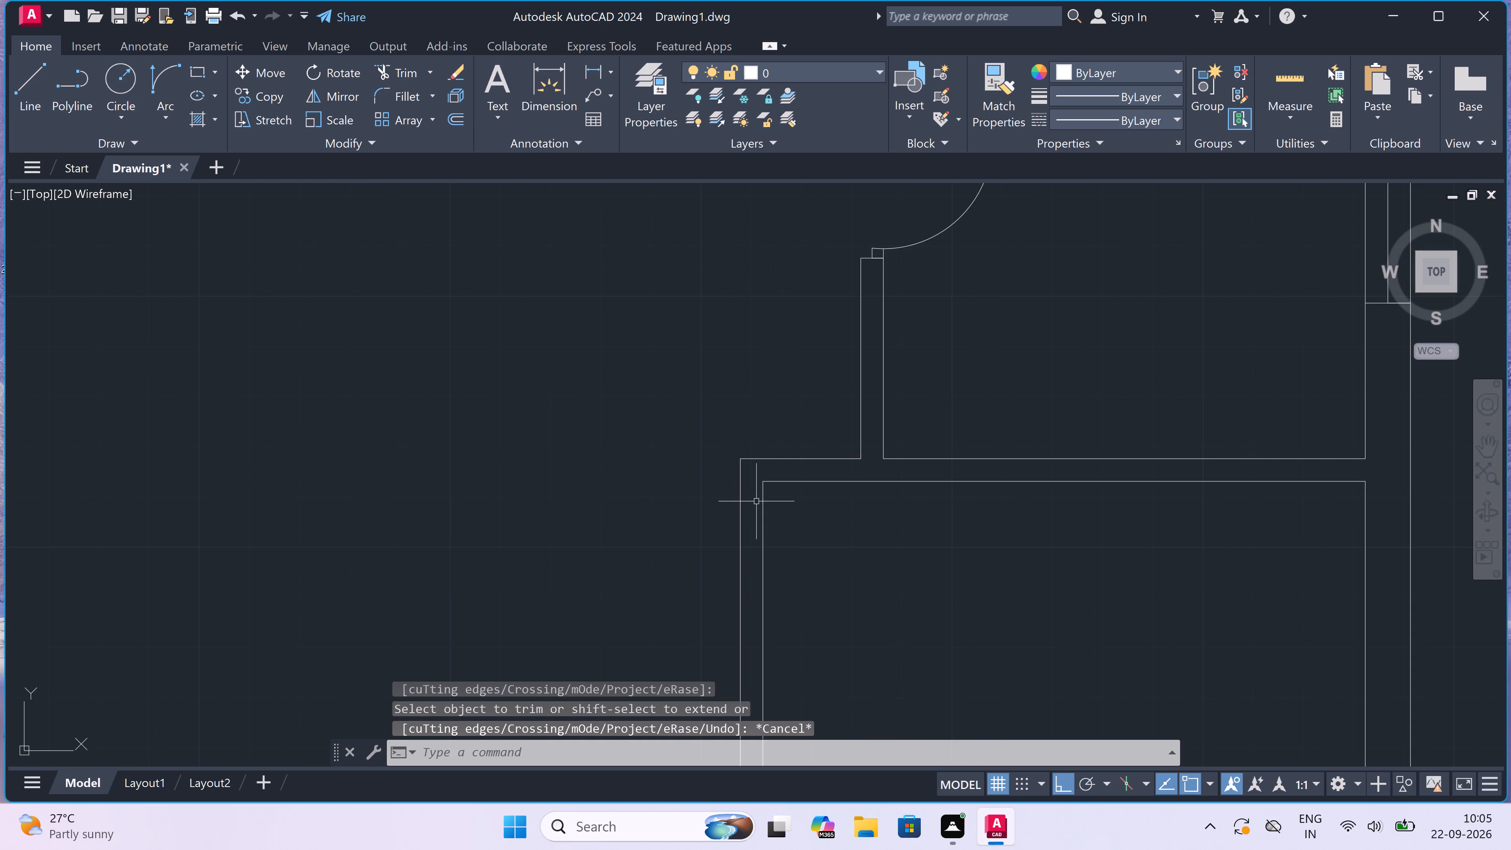
type("l")
key("space")
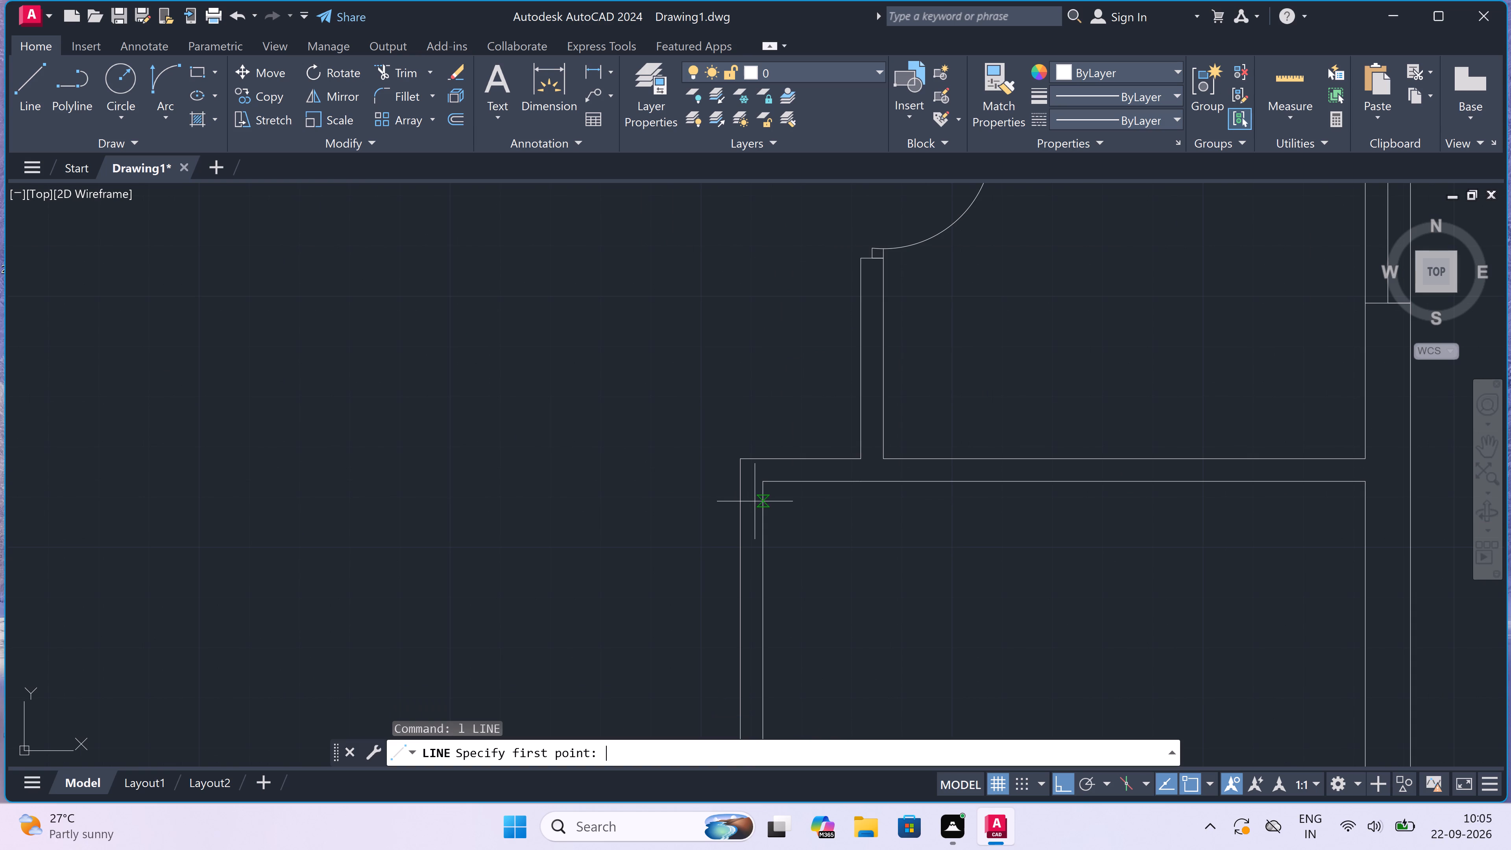
scroll(754, 502, "up", 1)
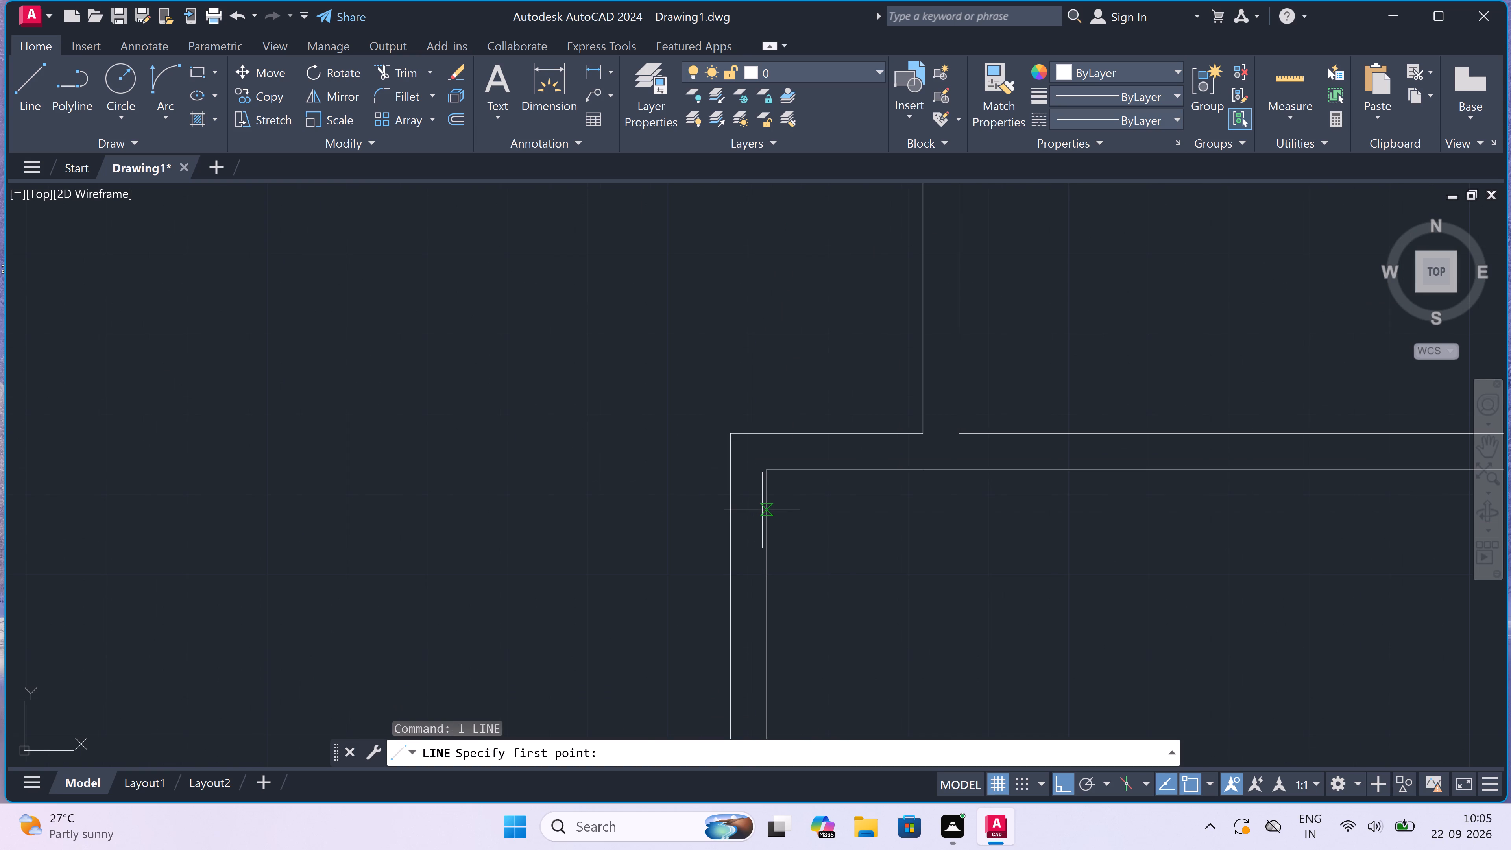
left_click(762, 510)
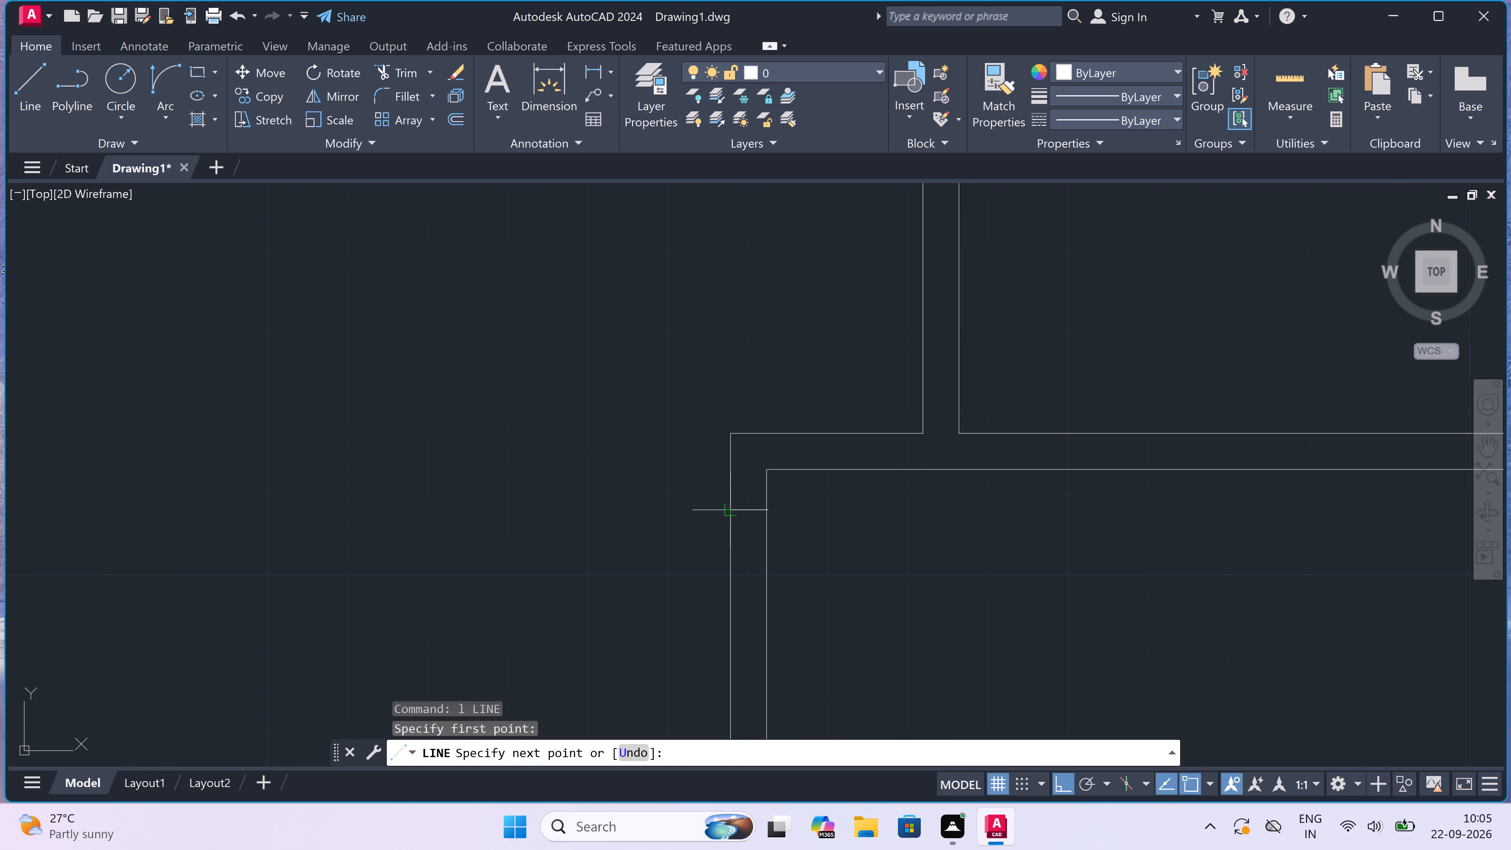
left_click(735, 508)
left_click(746, 514)
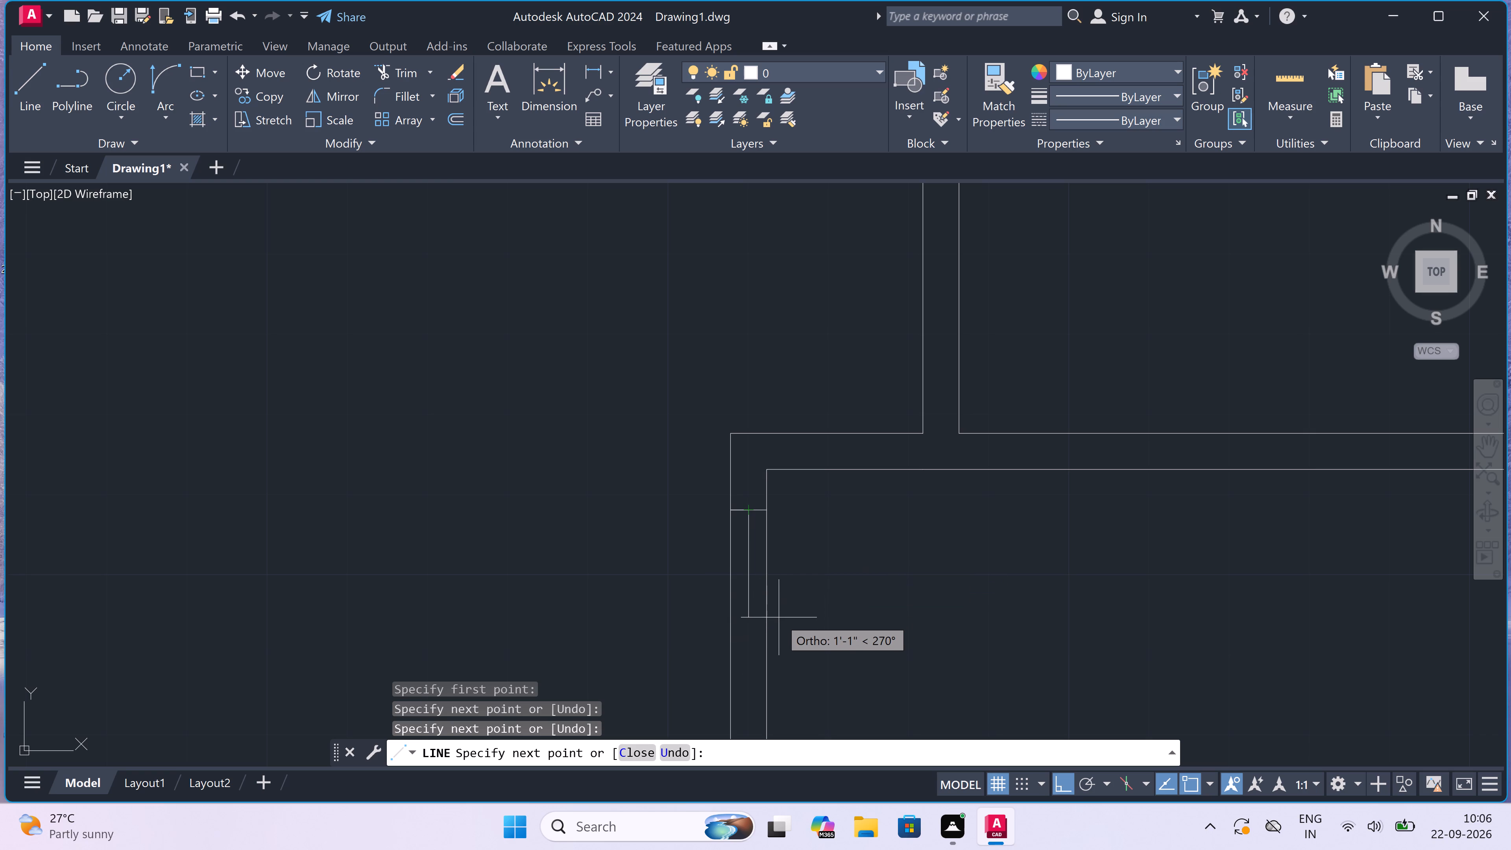
type("2\"")
key("space")
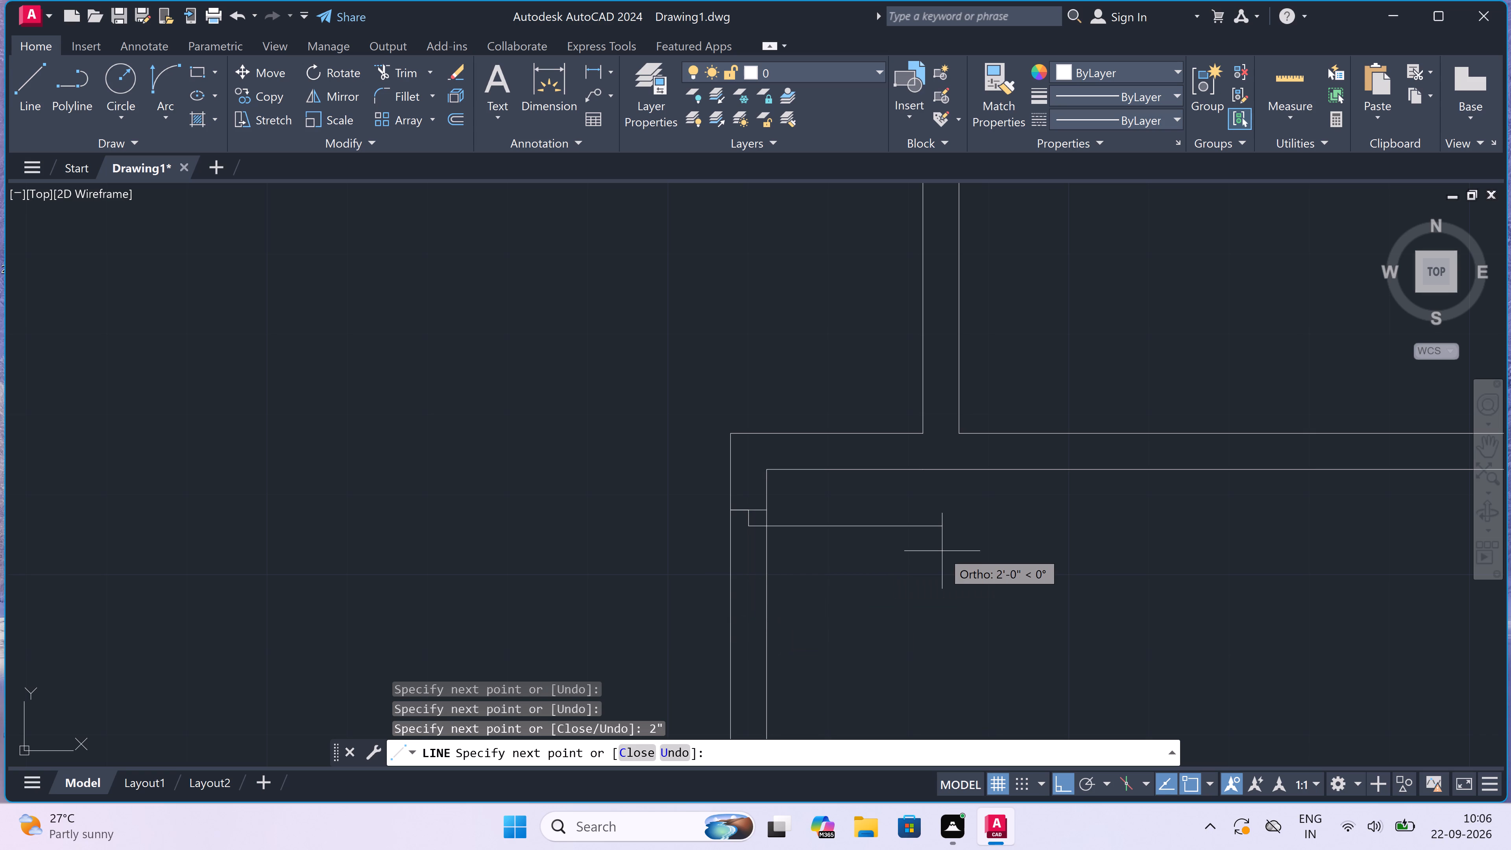
type("3'")
key("space")
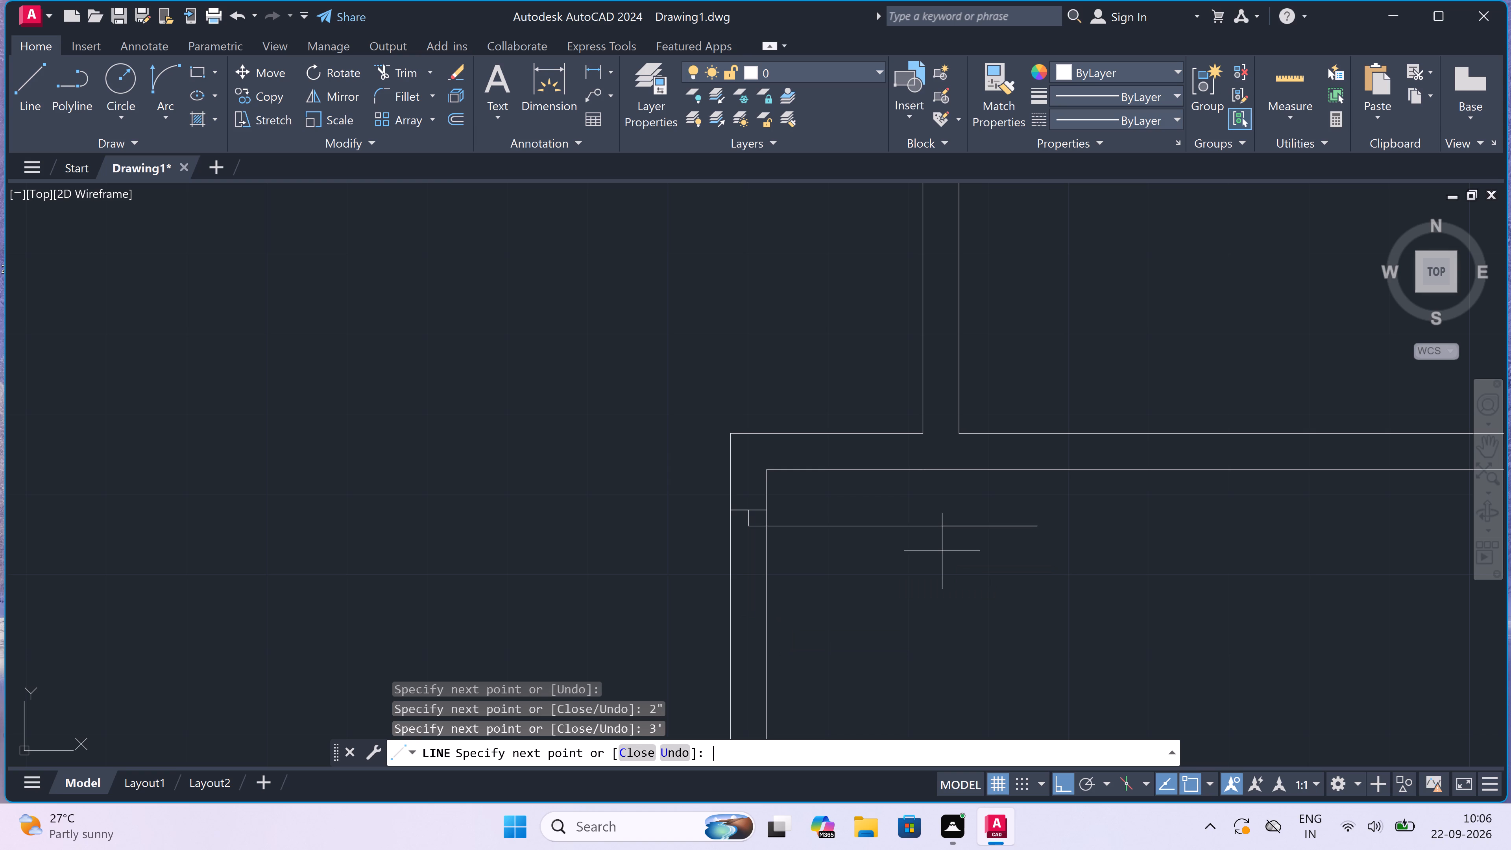
key("Escape")
Draw the lower room's second door jamb across the side wall below the door leaf, with a 2" stop from its midpoint.
scroll(941, 551, "down", 3)
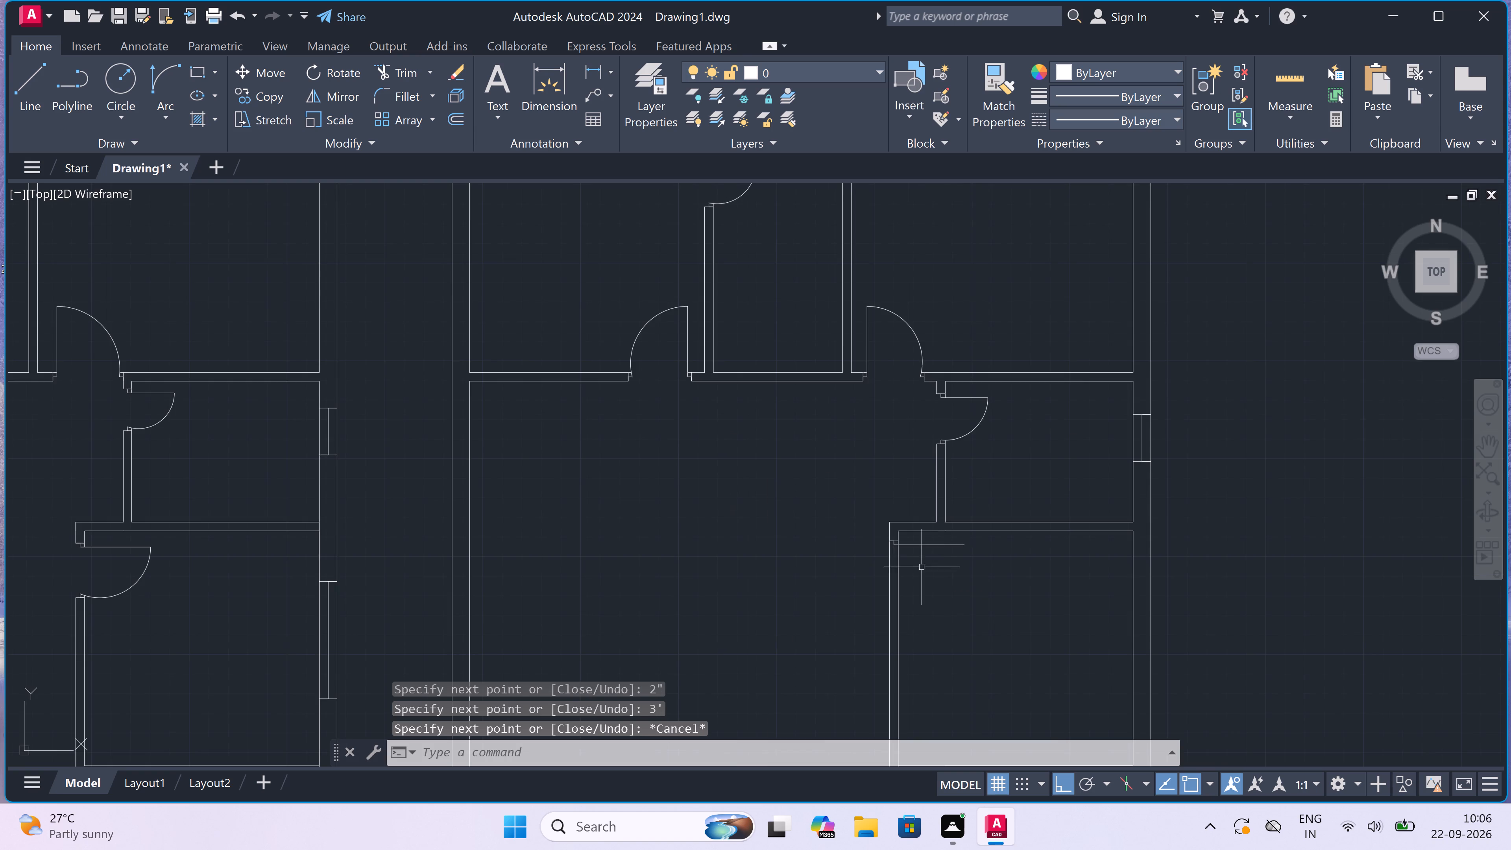
scroll(878, 608, "up", 2)
key("space")
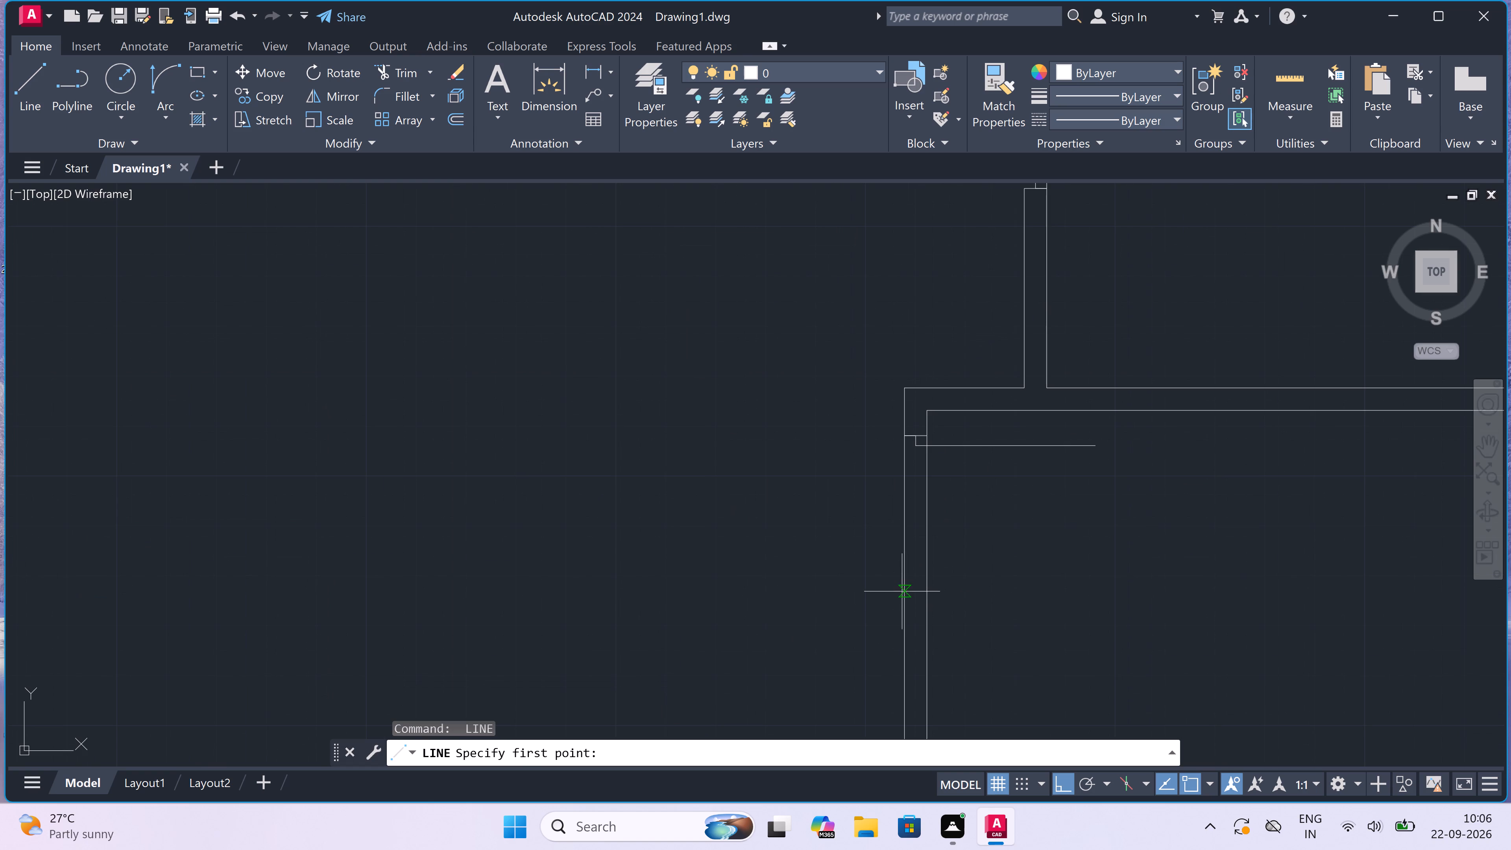
left_click(901, 591)
scroll(929, 590, "up", 1)
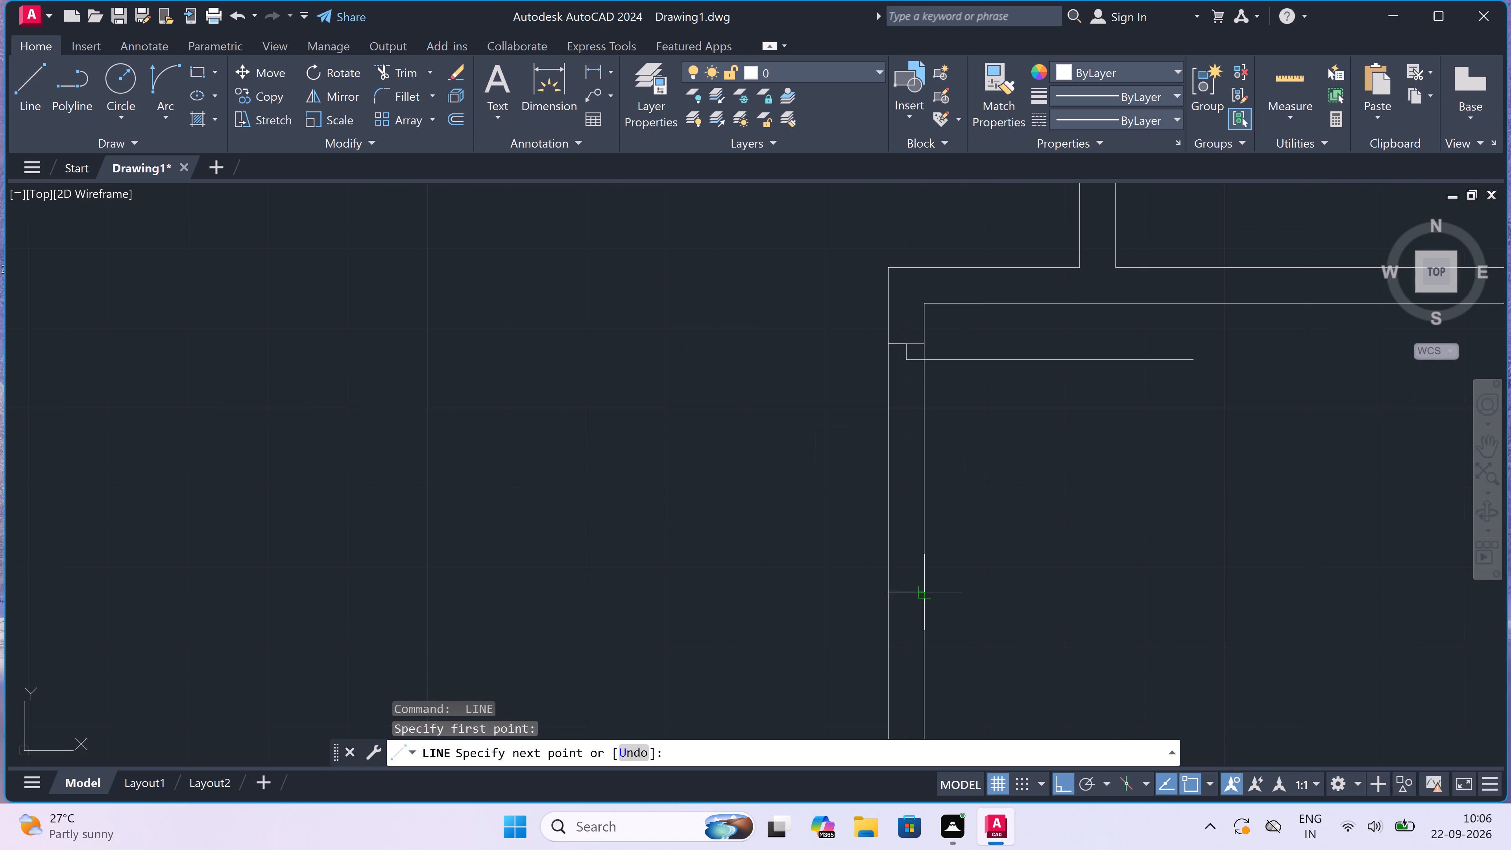
left_click(929, 590)
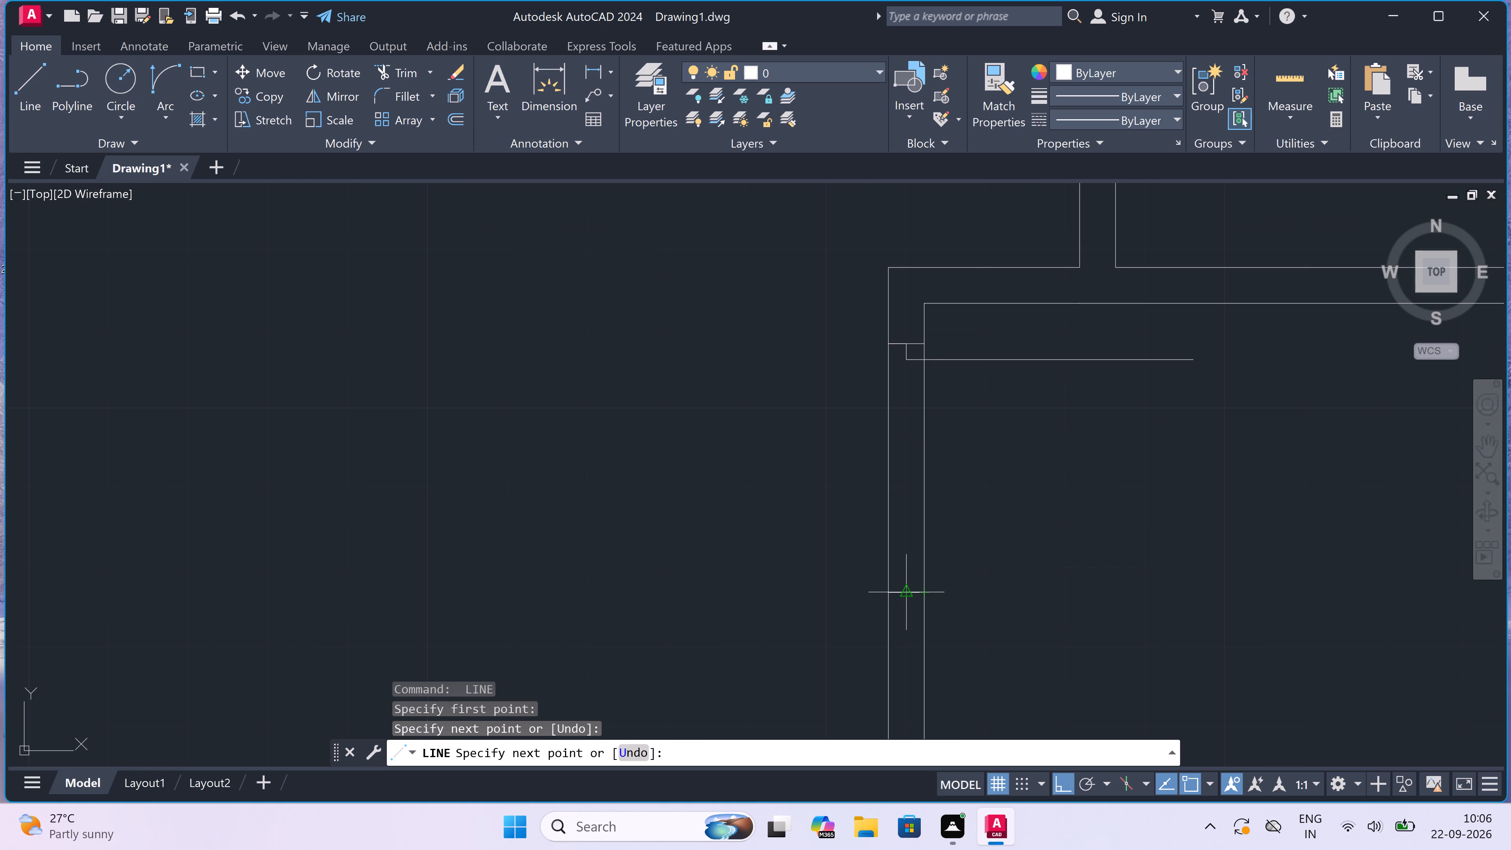
left_click(908, 594)
type("2\"")
key("space")
key("Escape")
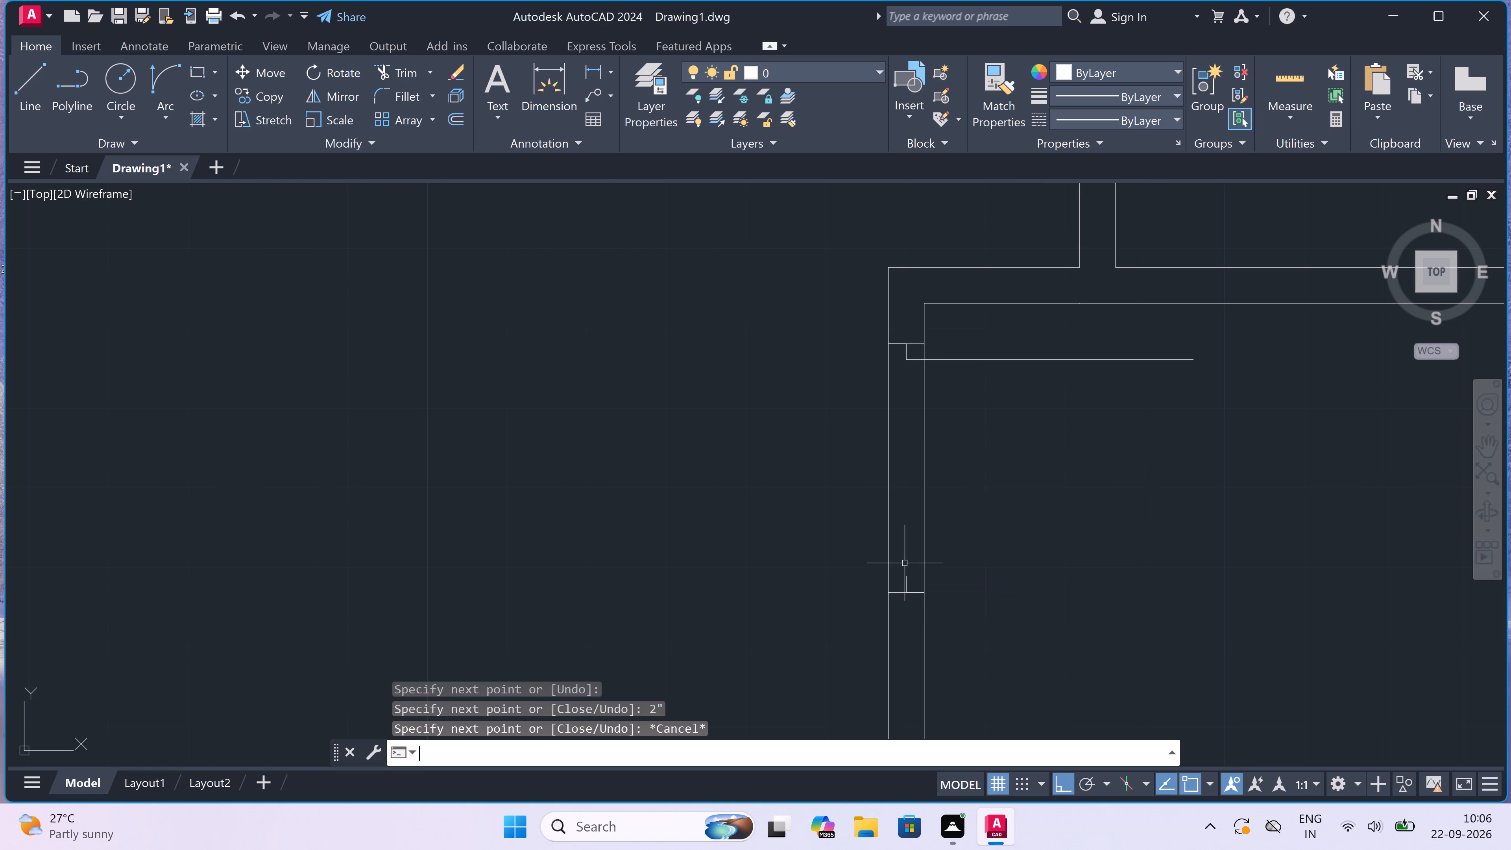
Draw the door swing arc from the free end of the 3' door leaf to the lower jamb's stop.
left_click(163, 75)
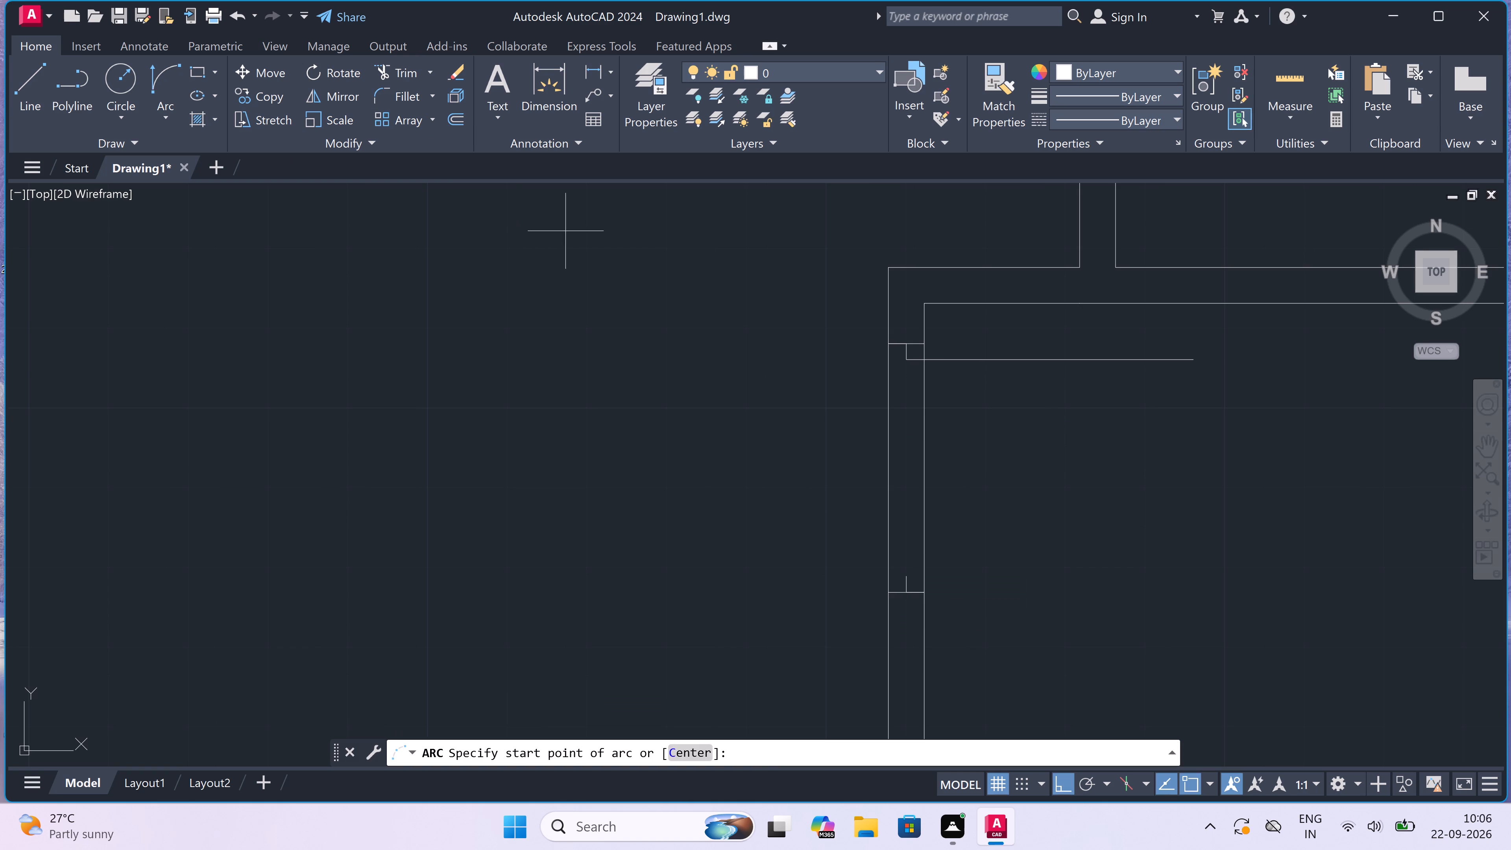
left_click_drag(1197, 355, 1189, 377)
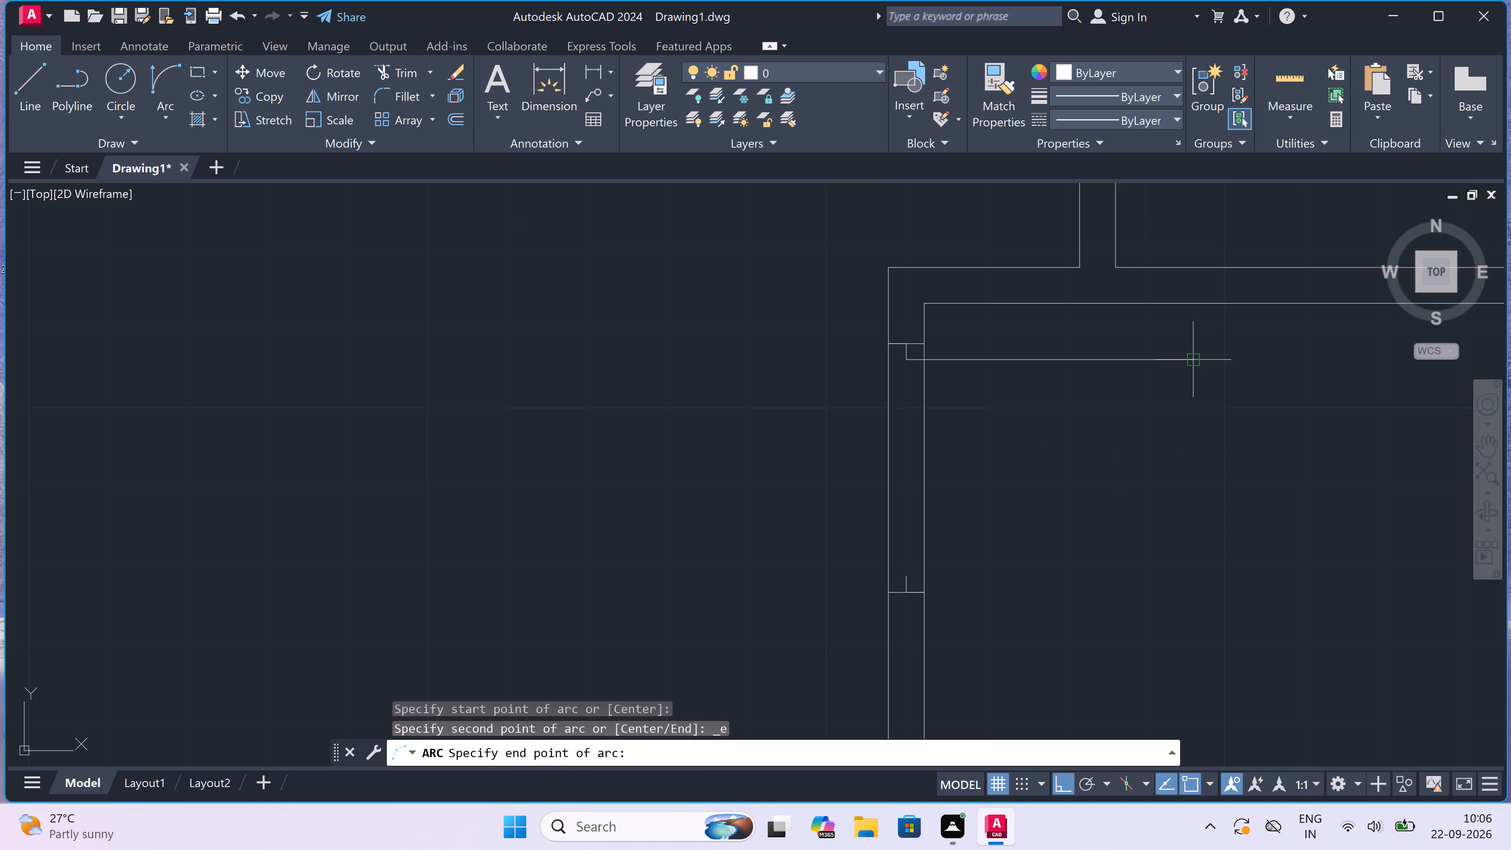
left_click(912, 571)
left_click(1069, 603)
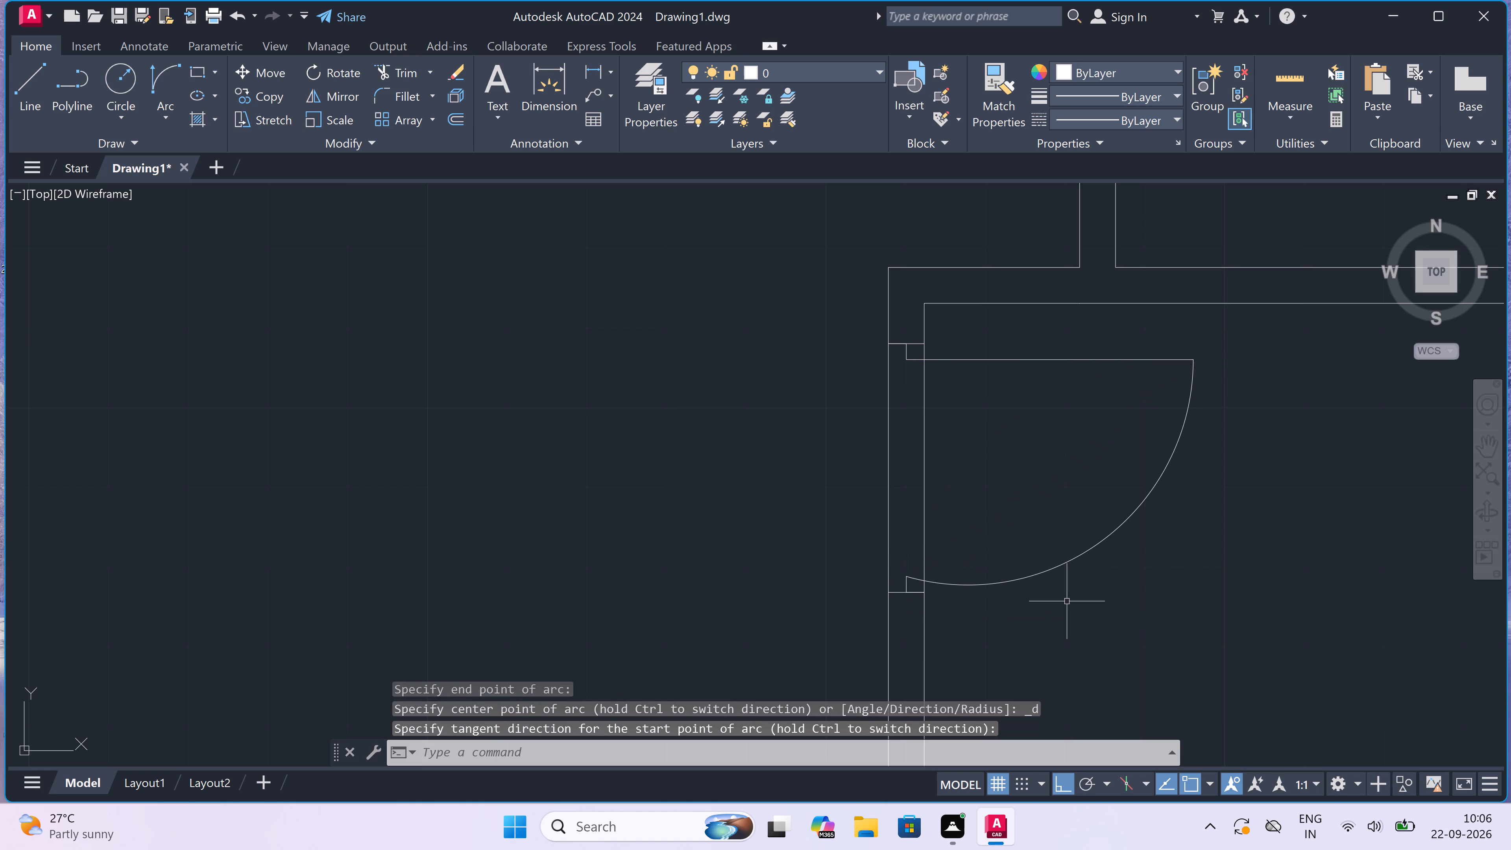
Trim both side wall lines between the two jambs to open the lower room's doorway.
type("tr")
key("space")
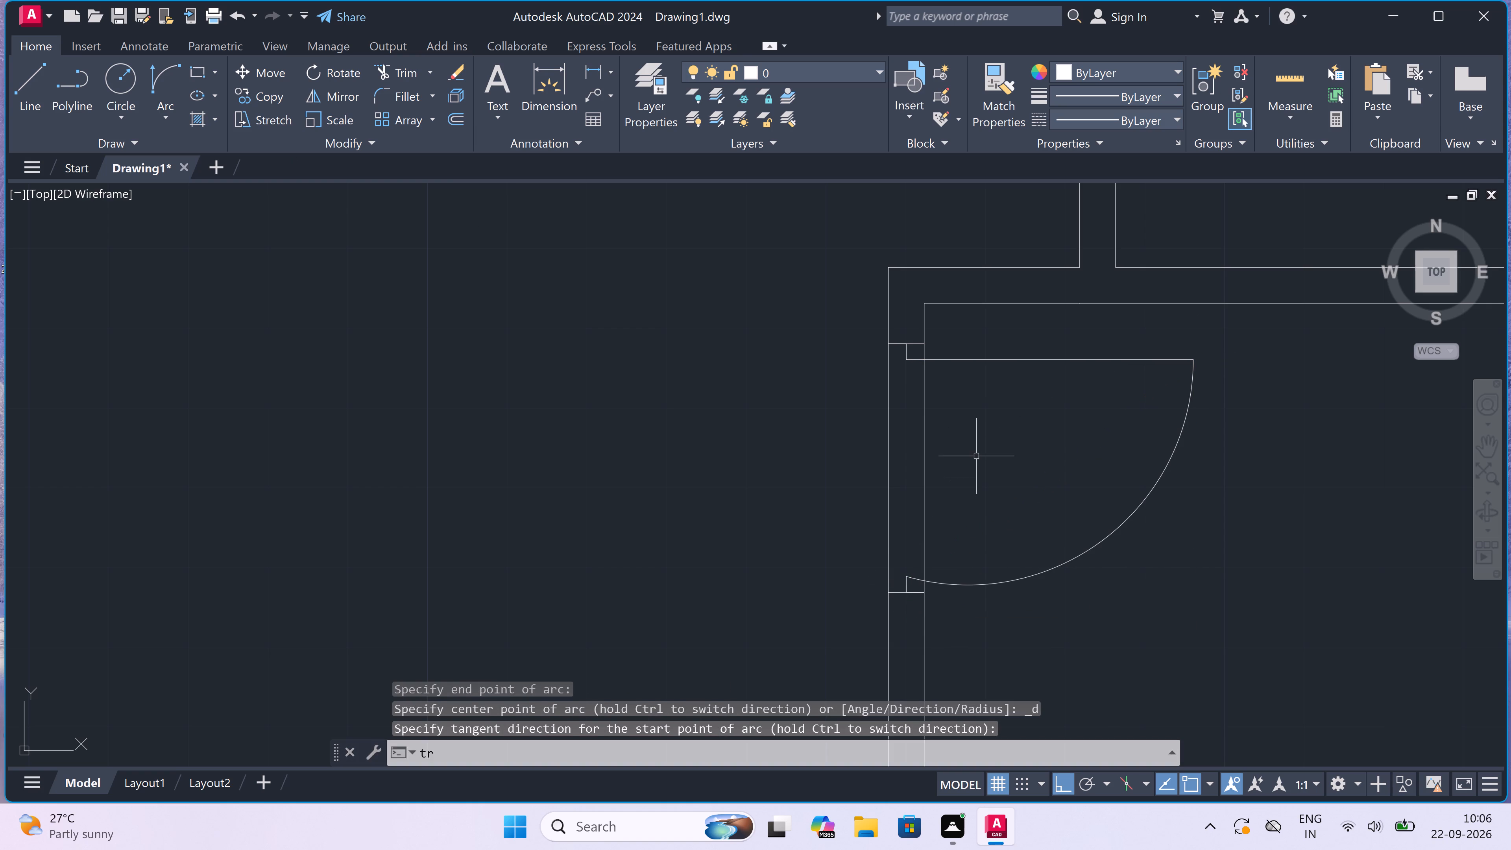
left_click(976, 449)
left_click(653, 526)
scroll(896, 458, "down", 4)
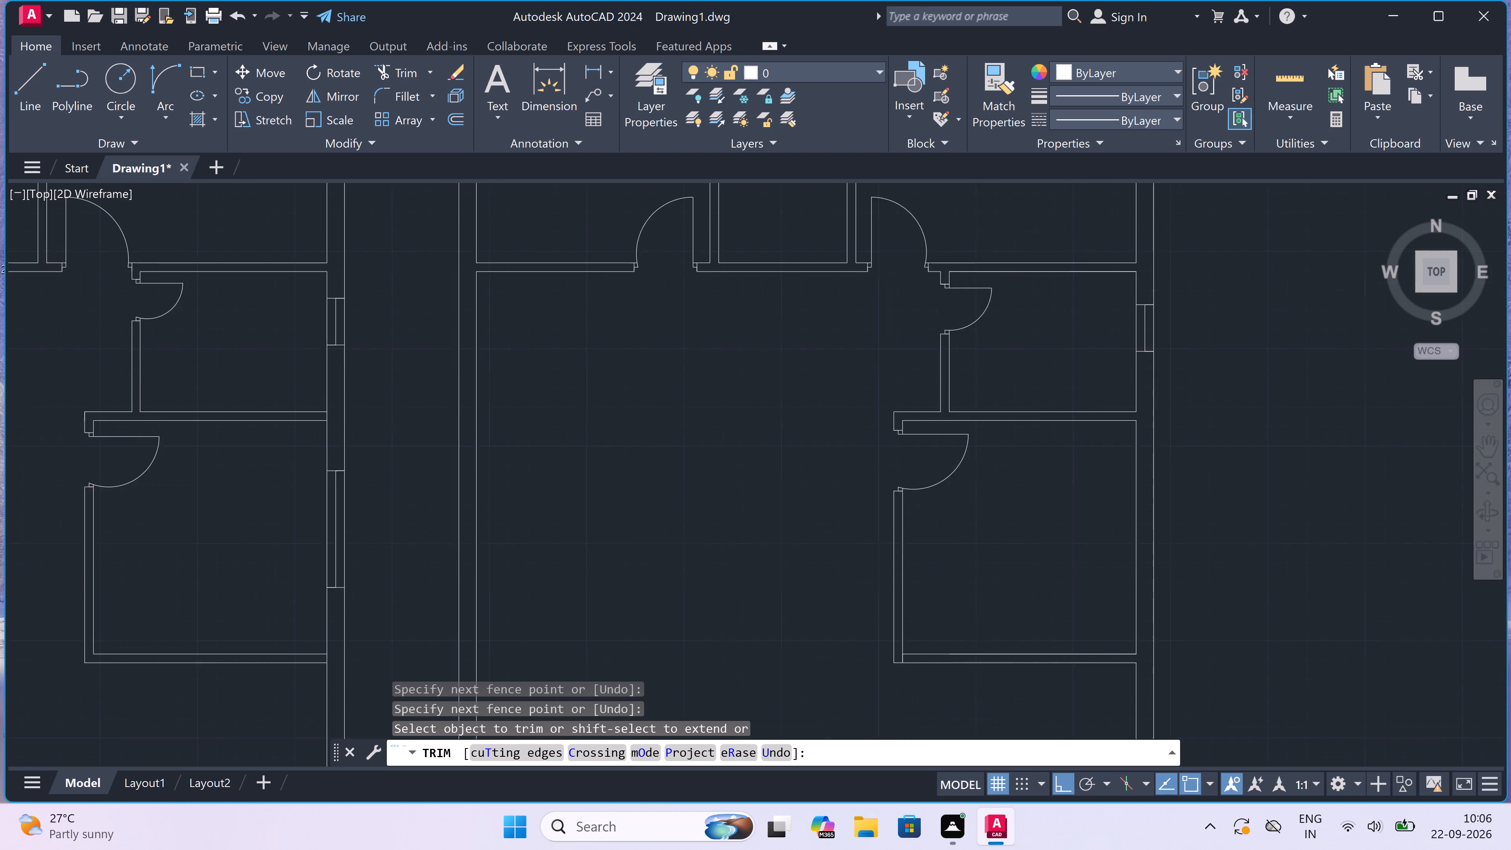
scroll(896, 458, "up", 1)
key("Escape")
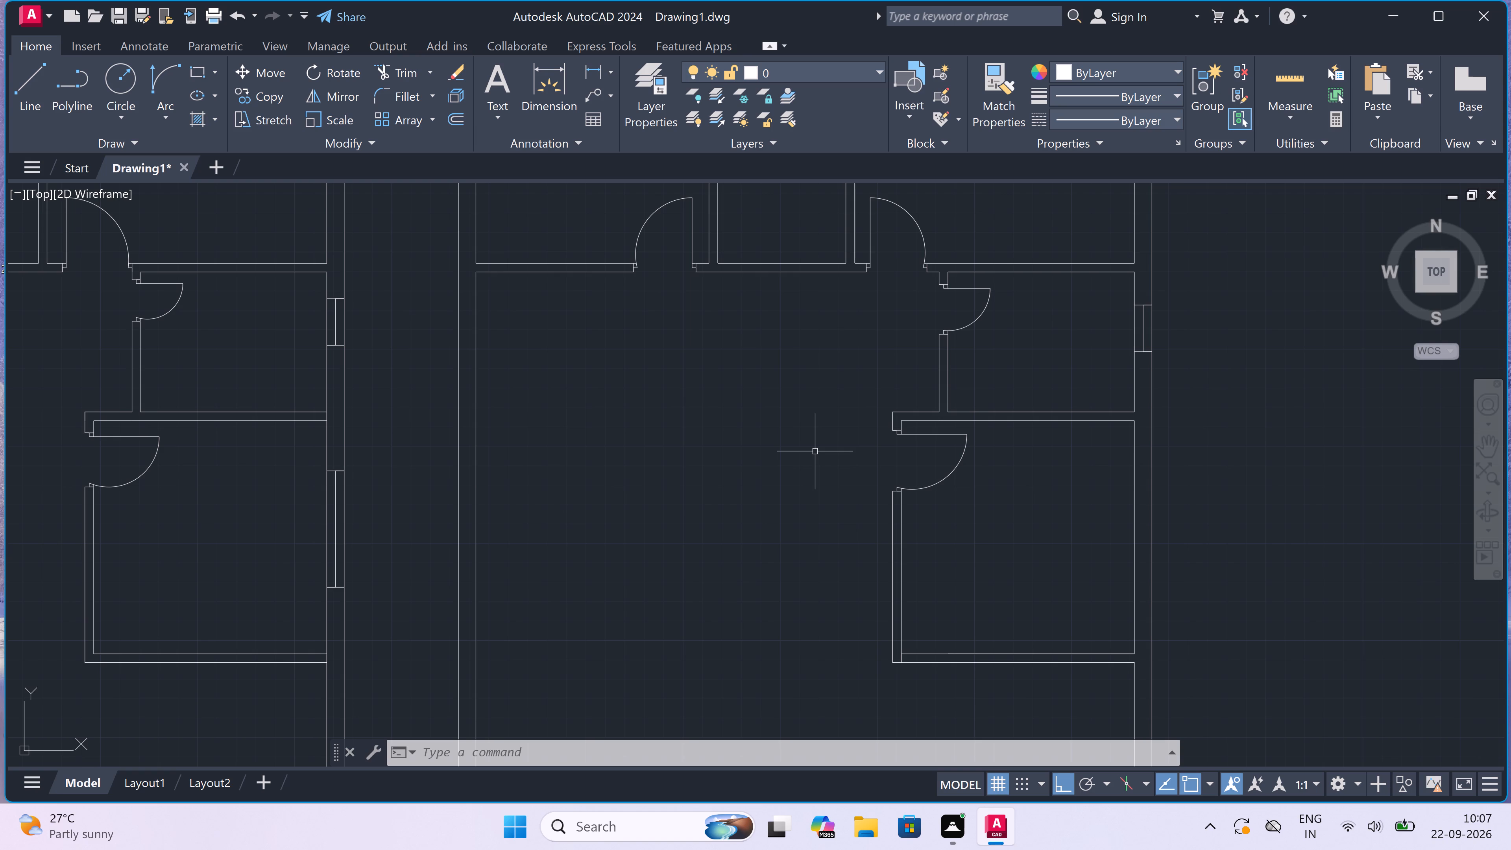
Draw a horizontal line from the first plan's outer lower corner beside its entrance door to the second plan's far outer wall line.
scroll(819, 446, "down", 2)
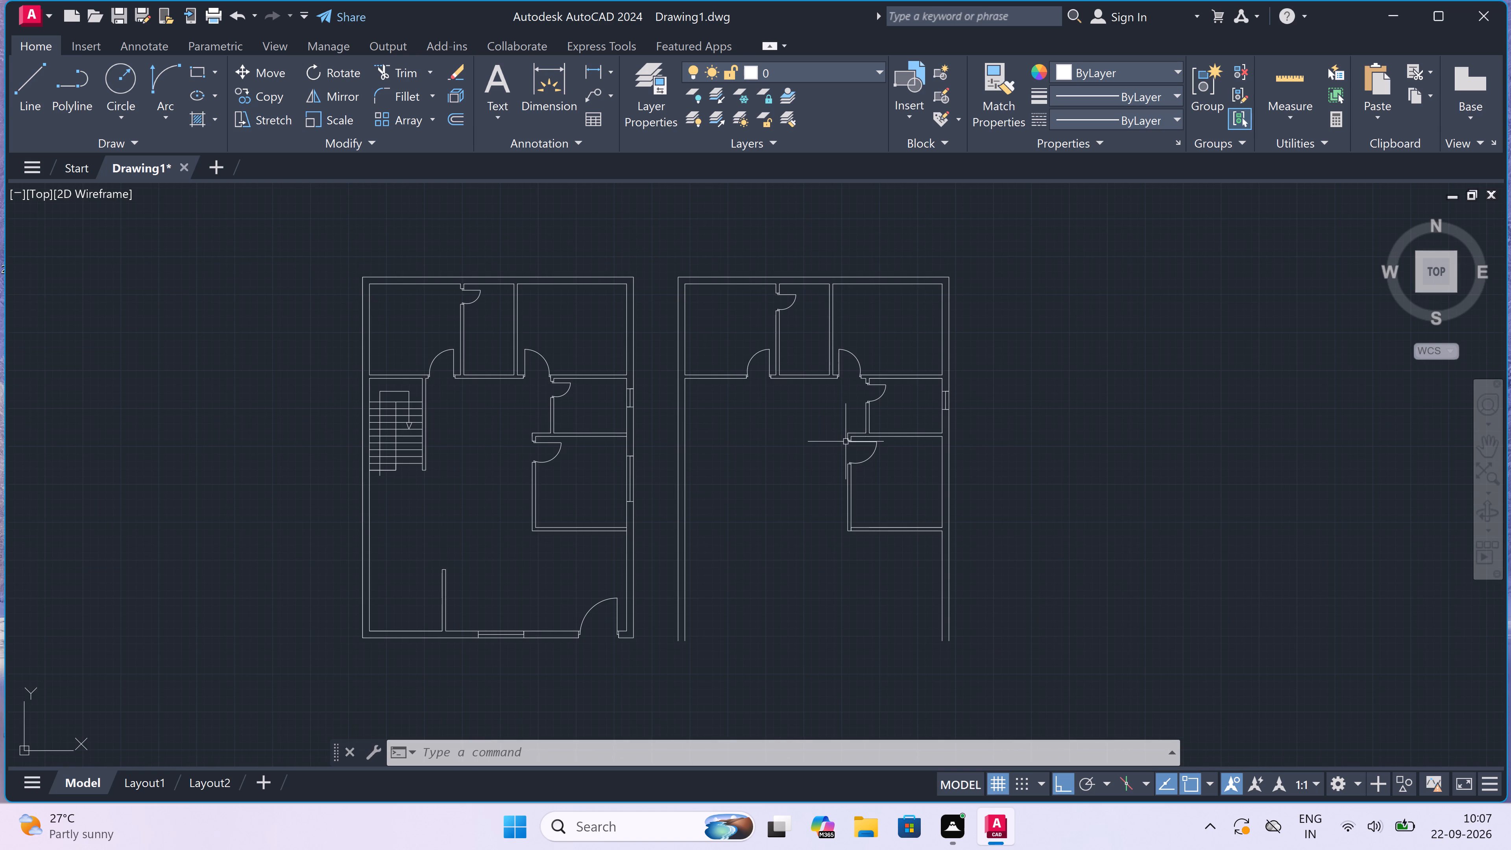
scroll(850, 446, "up", 2)
scroll(855, 456, "down", 2)
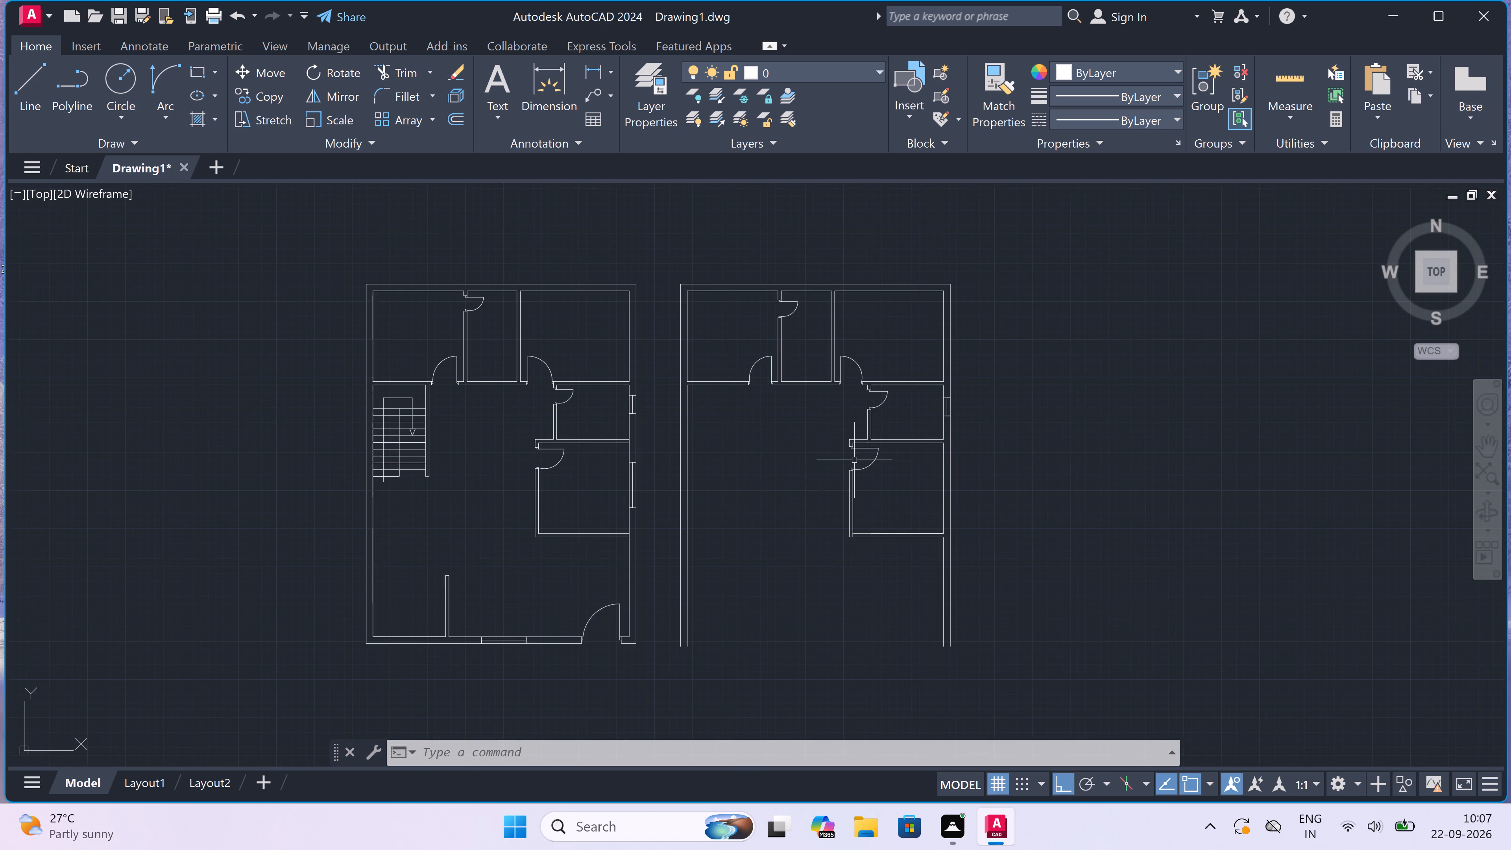
key("l")
key("space")
scroll(719, 652, "up", 2)
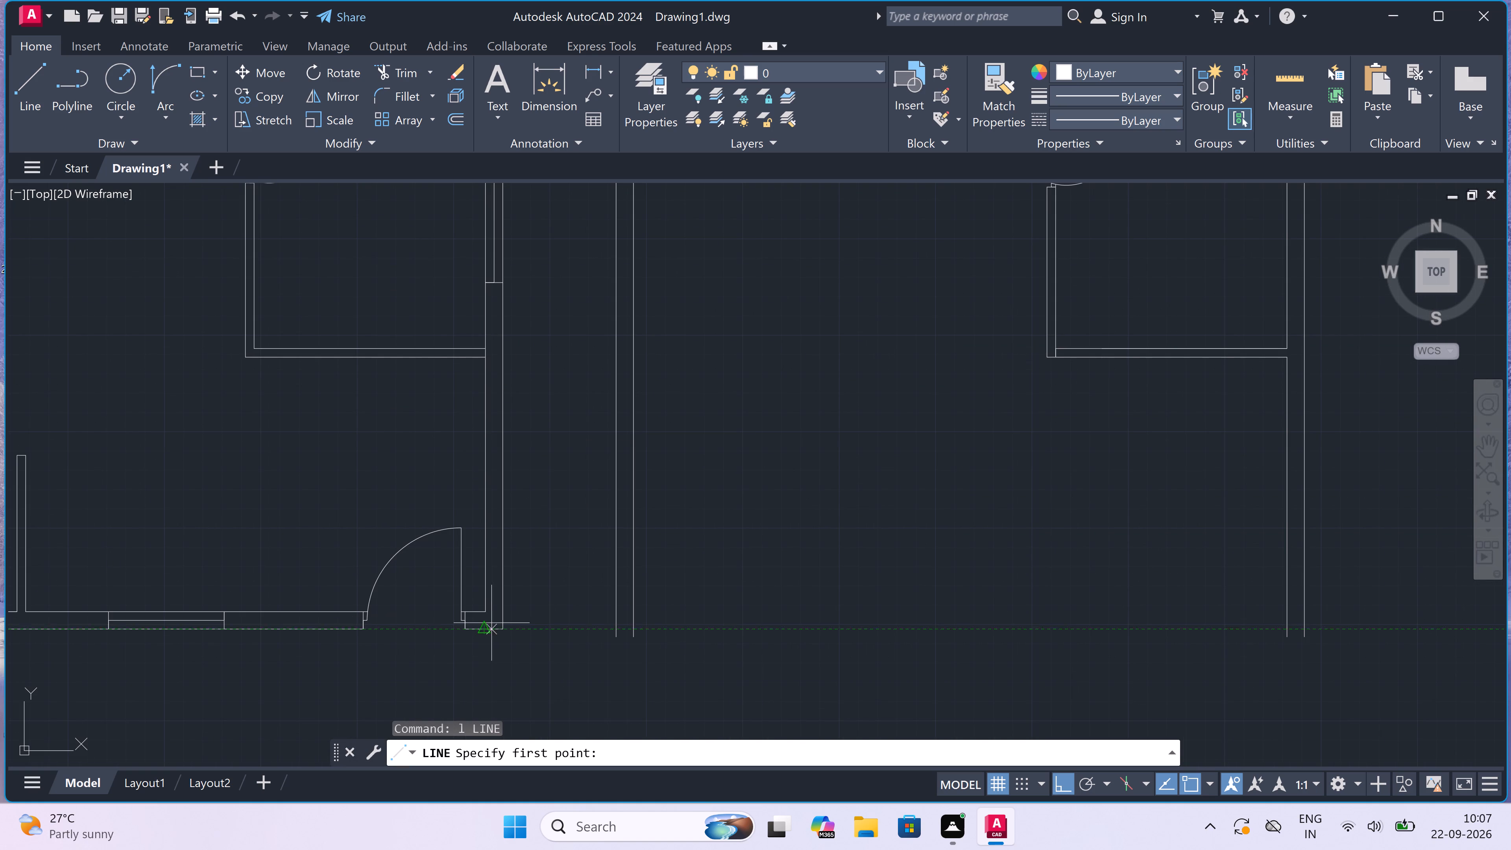
left_click(504, 628)
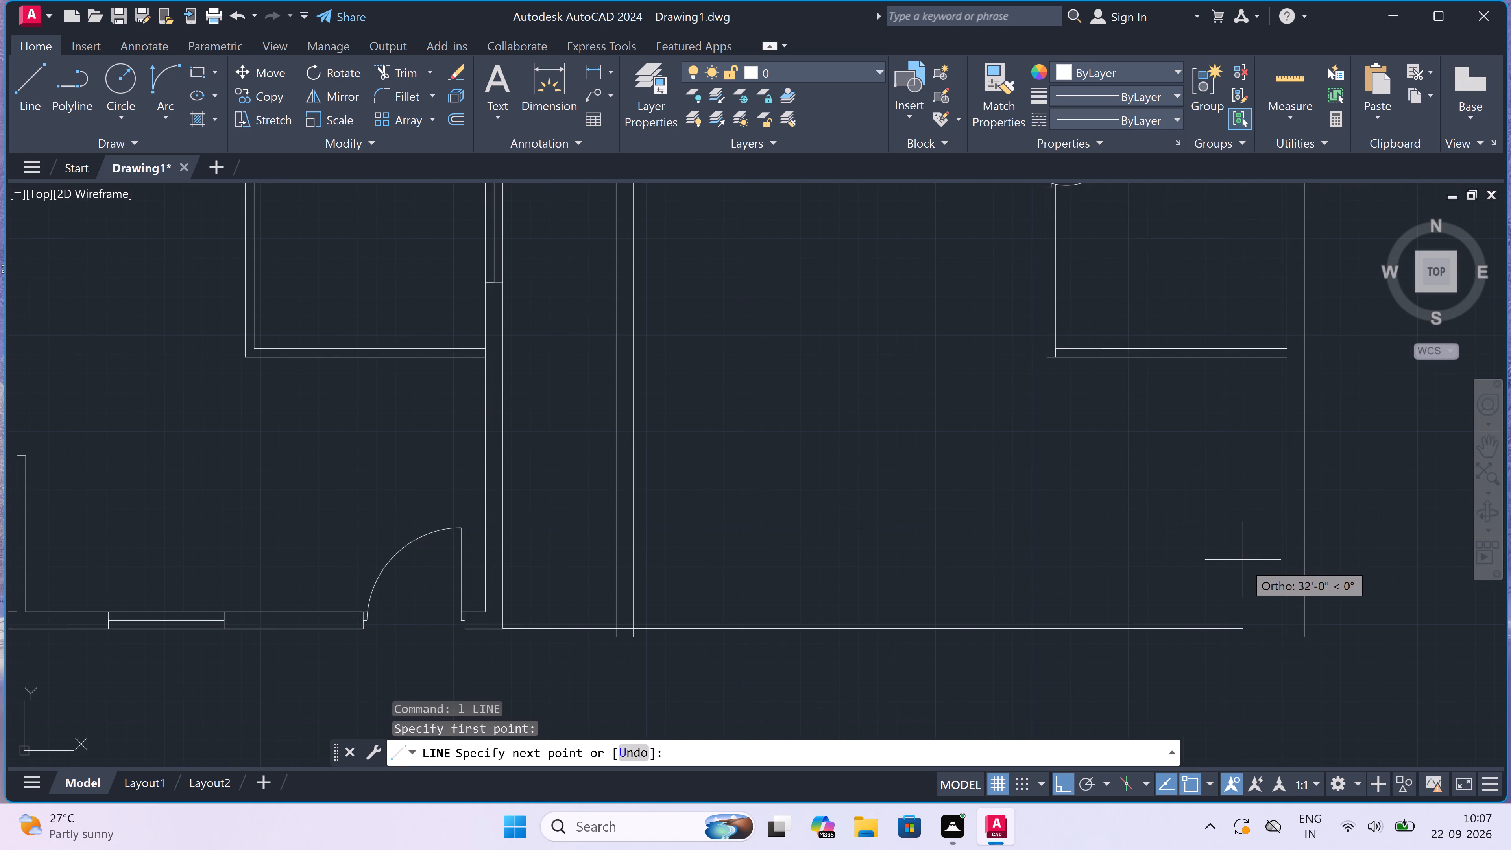
left_click(1307, 626)
key("Escape")
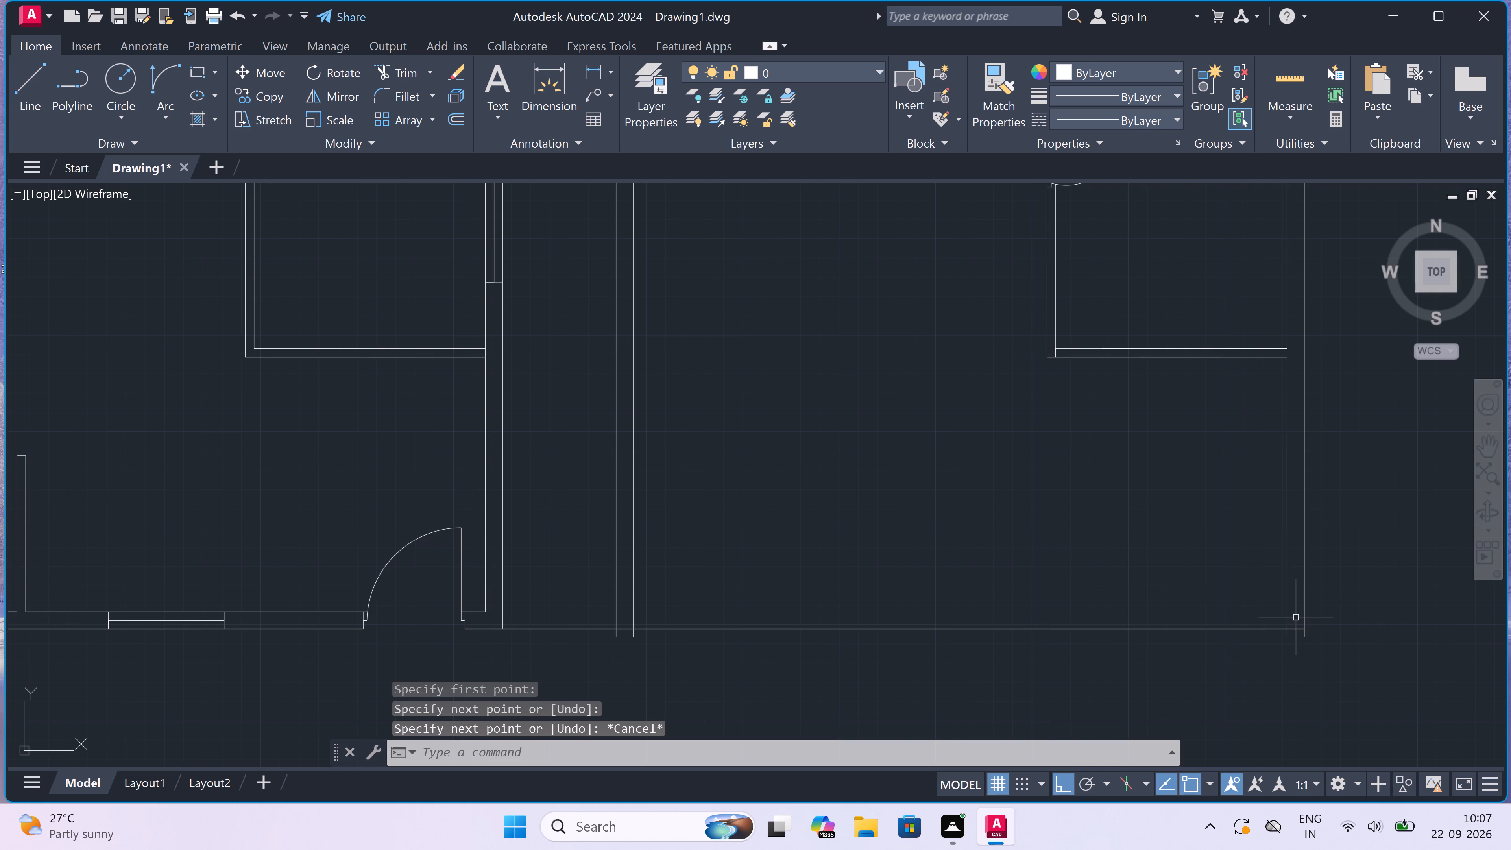
Trim the ends of both outer walls' lines that extend below the second plan's bottom line.
key("t")
key("r")
key("space")
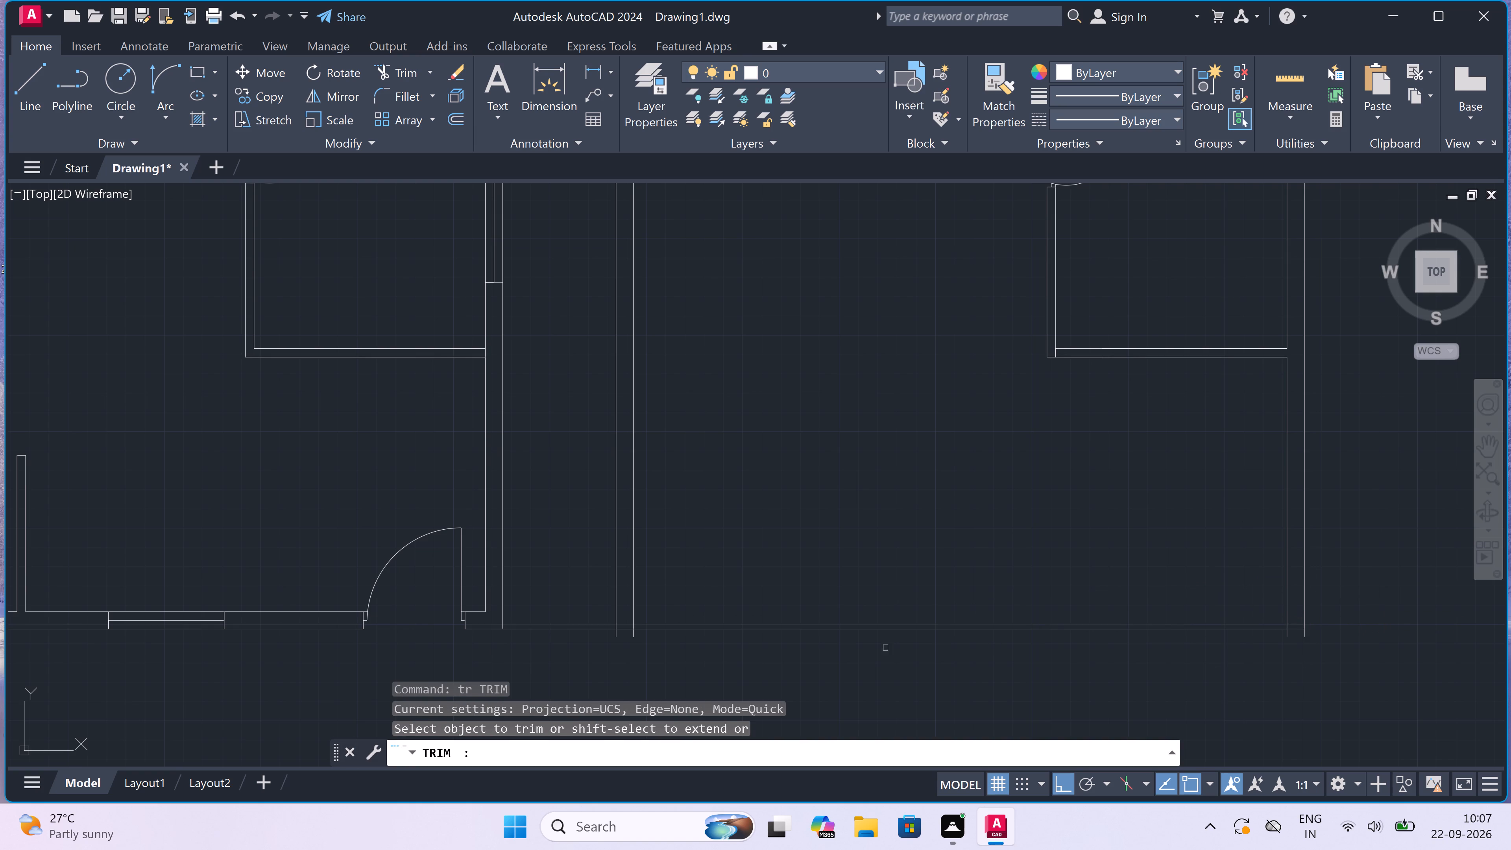
scroll(618, 635, "up", 3)
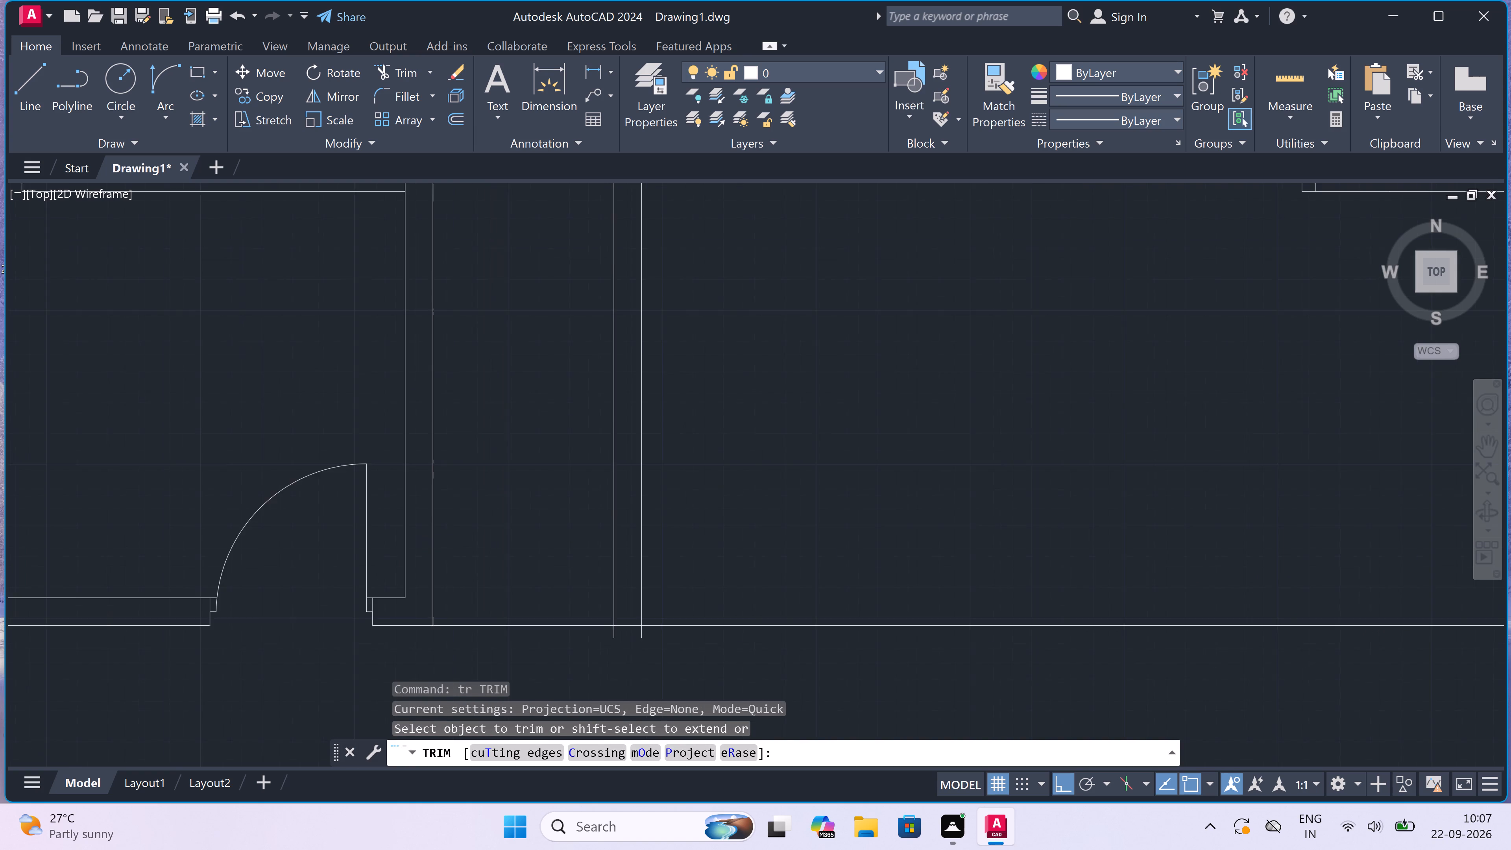
scroll(616, 633, "up", 2)
left_click_drag(551, 619, 574, 621)
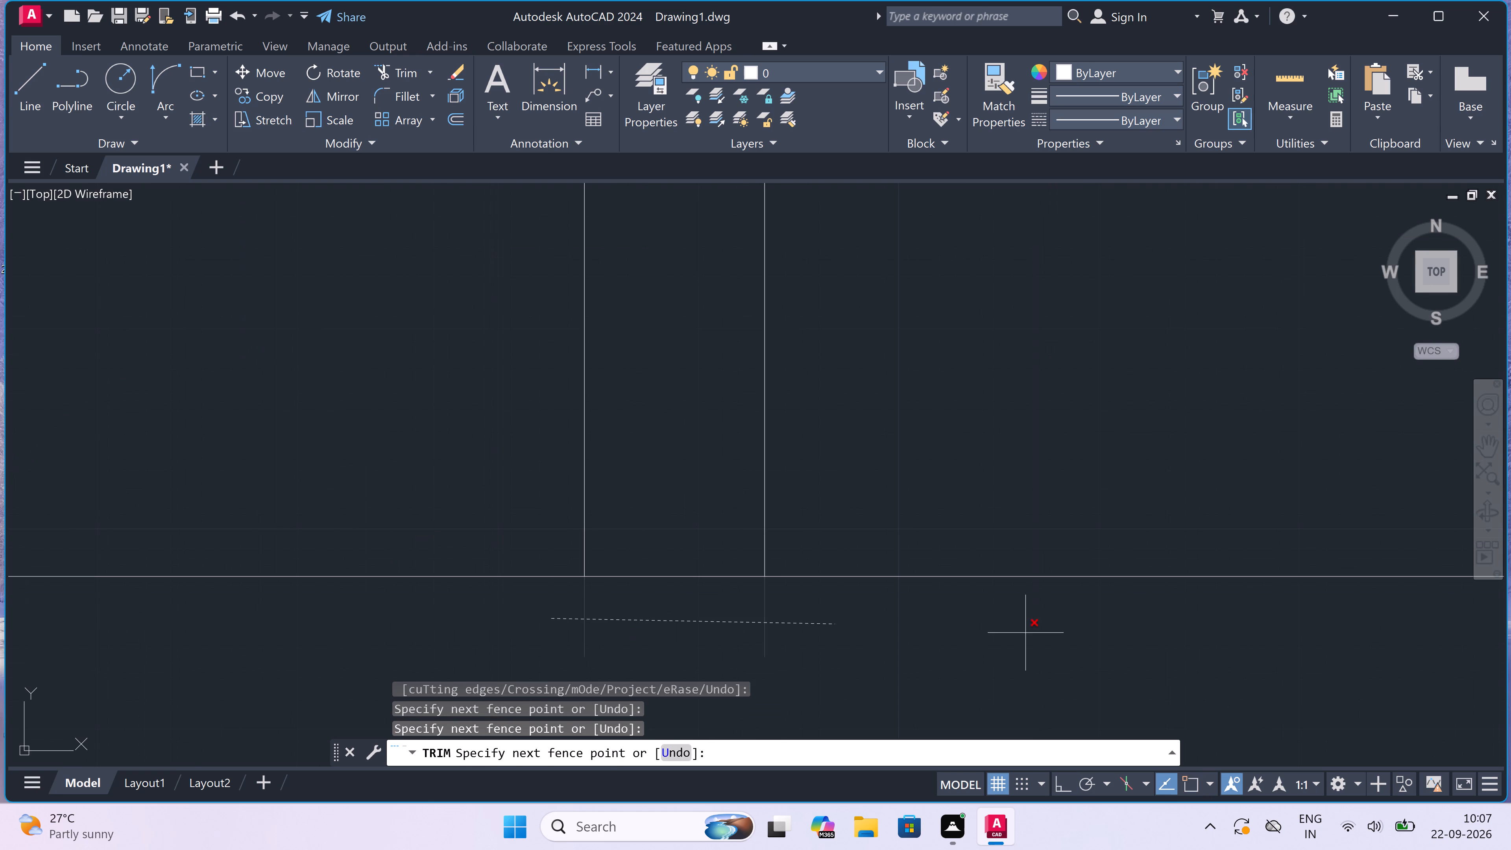
left_click(1076, 622)
scroll(772, 605, "down", 7)
scroll(821, 640, "down", 1)
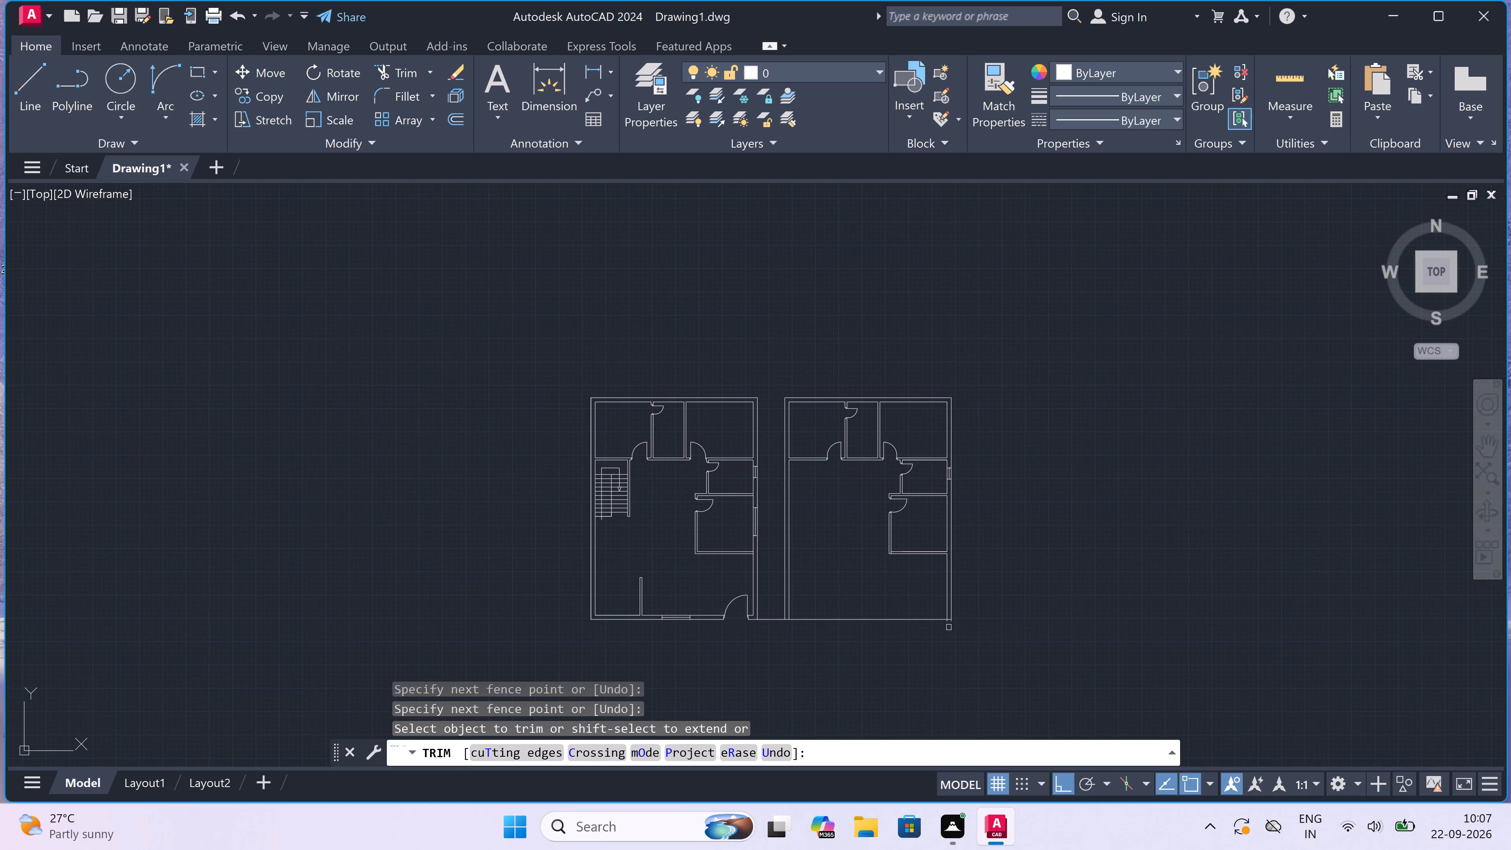
scroll(951, 615, "up", 4)
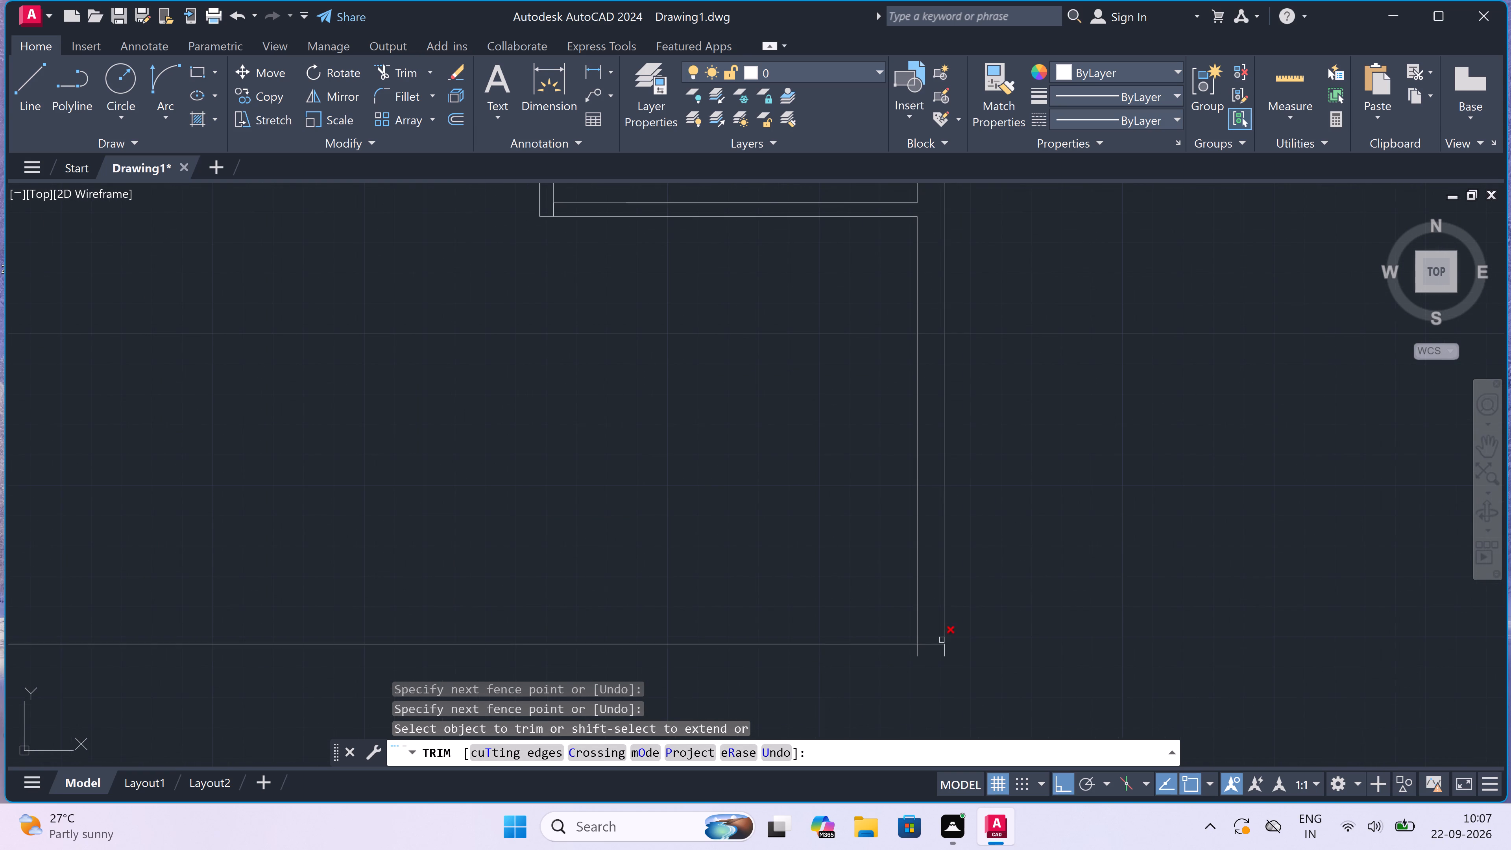
scroll(938, 647, "up", 3)
left_click_drag(803, 658, 821, 660)
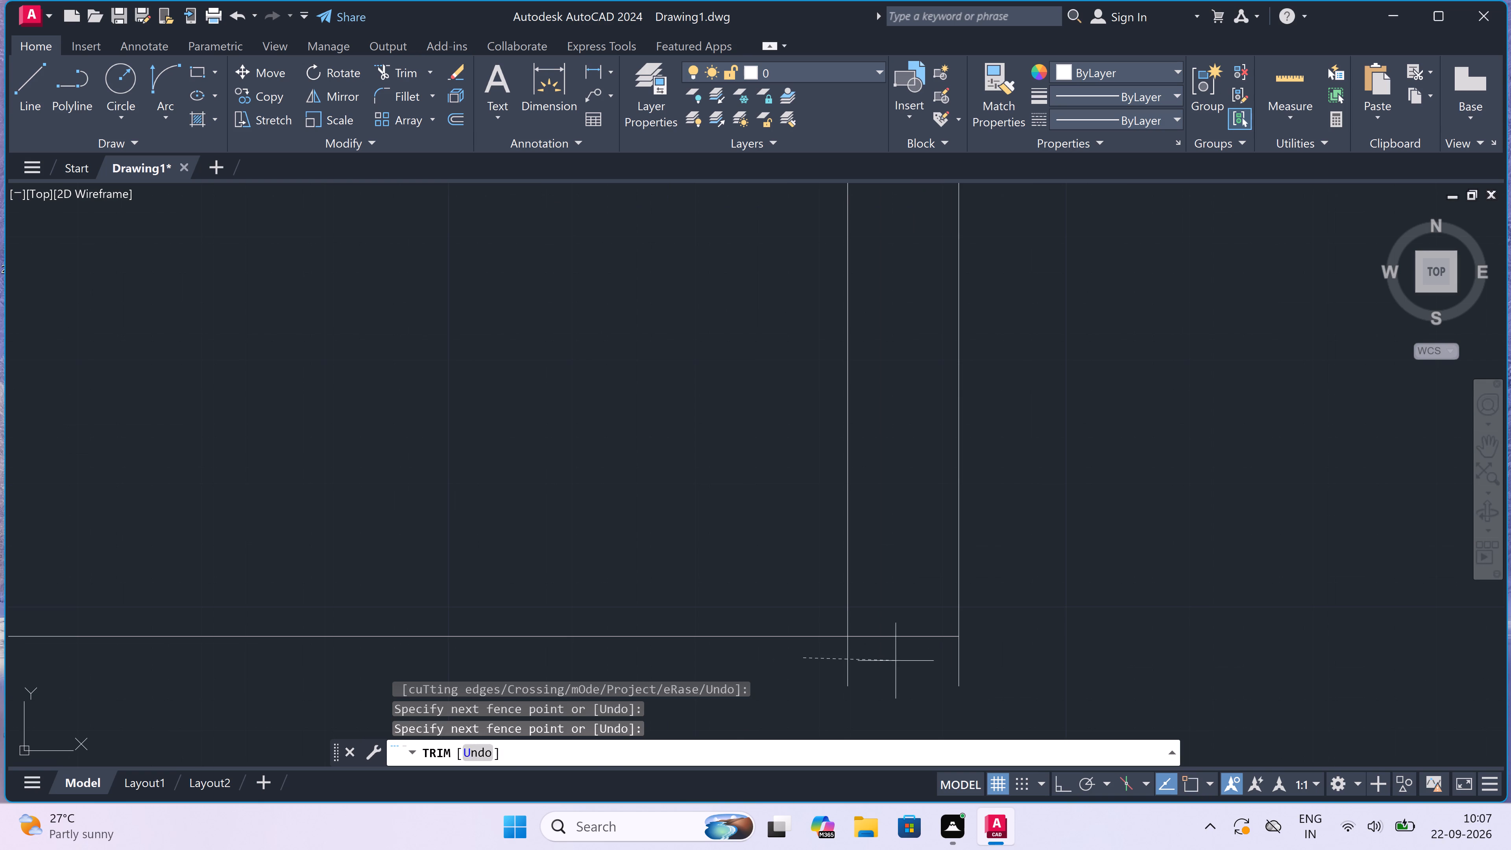
left_click(1133, 628)
Trim the short piece of the side wall's inner line crossing the wall thickness at the lower room's bottom corner.
scroll(973, 550, "down", 6)
scroll(899, 514, "down", 2)
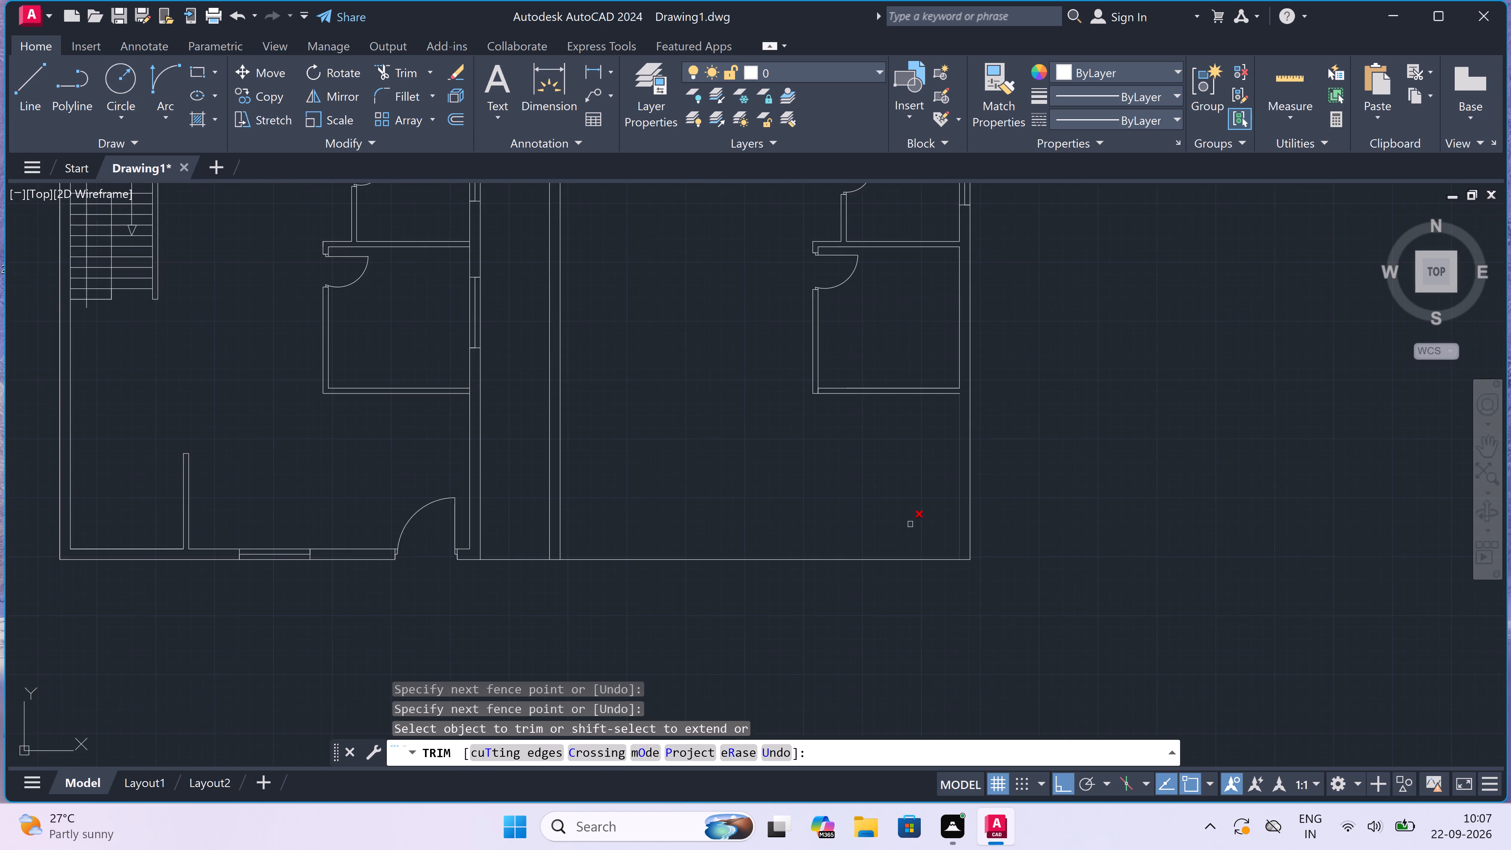
scroll(870, 467, "up", 3)
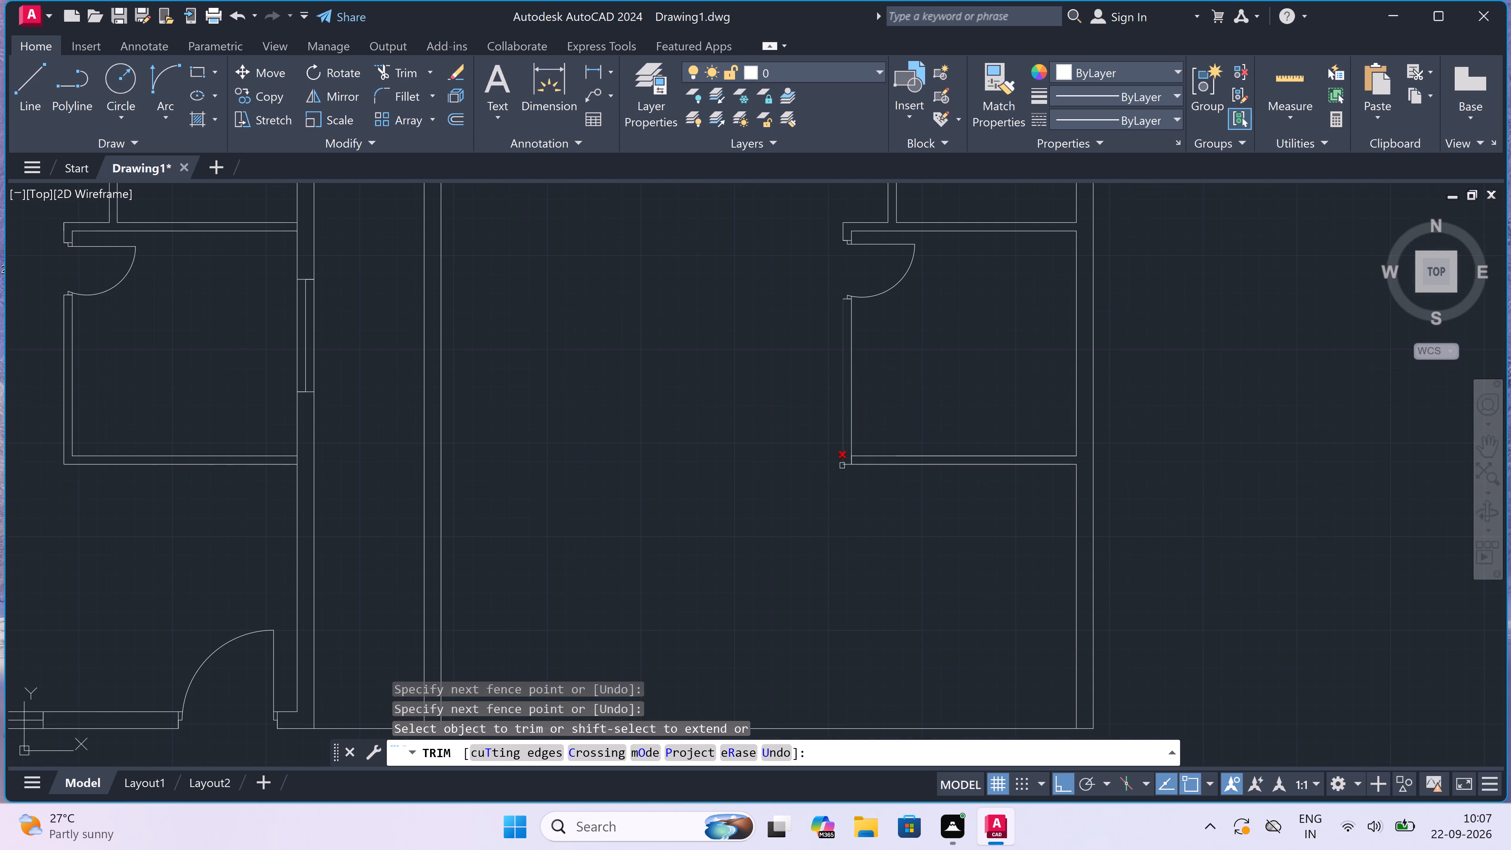
scroll(856, 452, "up", 3)
left_click(826, 492)
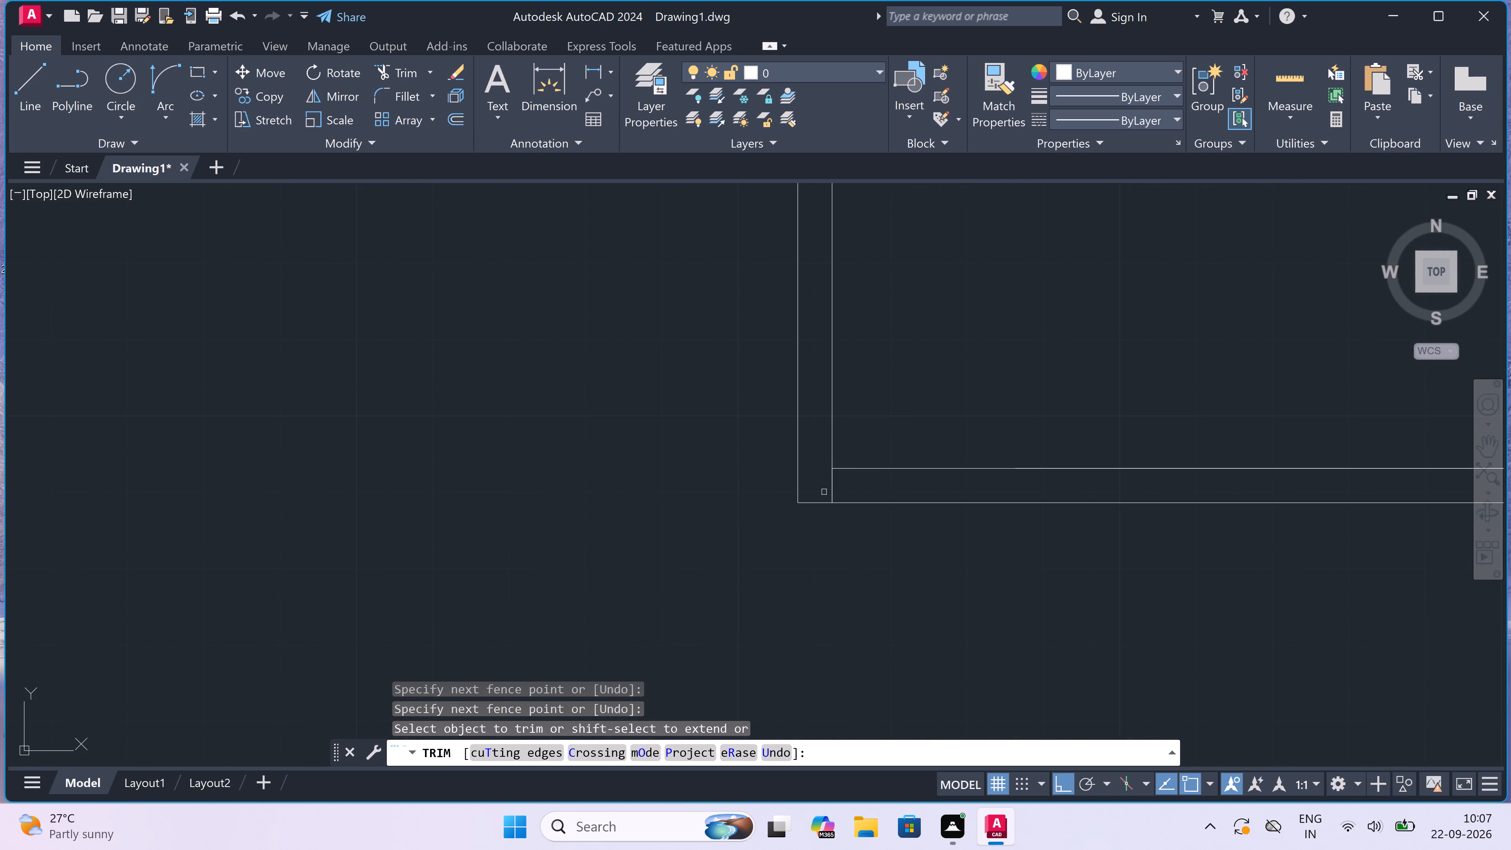
left_click(845, 488)
key("Escape")
Draw a 4.5" thick partition with lines from the second plan's lower room's bottom corner down to the plan's bottom line.
scroll(845, 487, "down", 1)
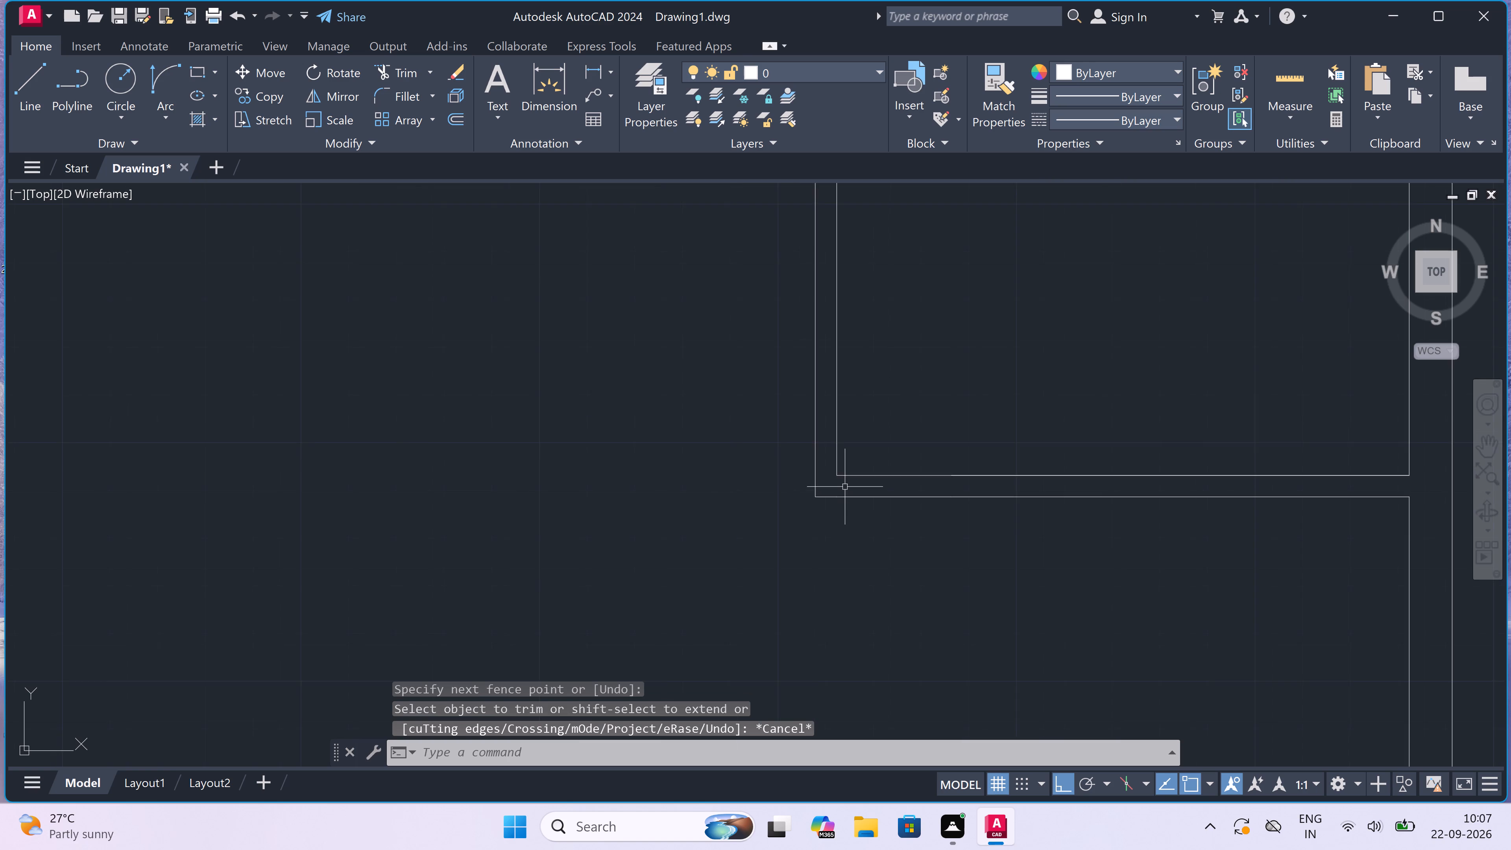
scroll(845, 487, "down", 1)
scroll(804, 537, "down", 1)
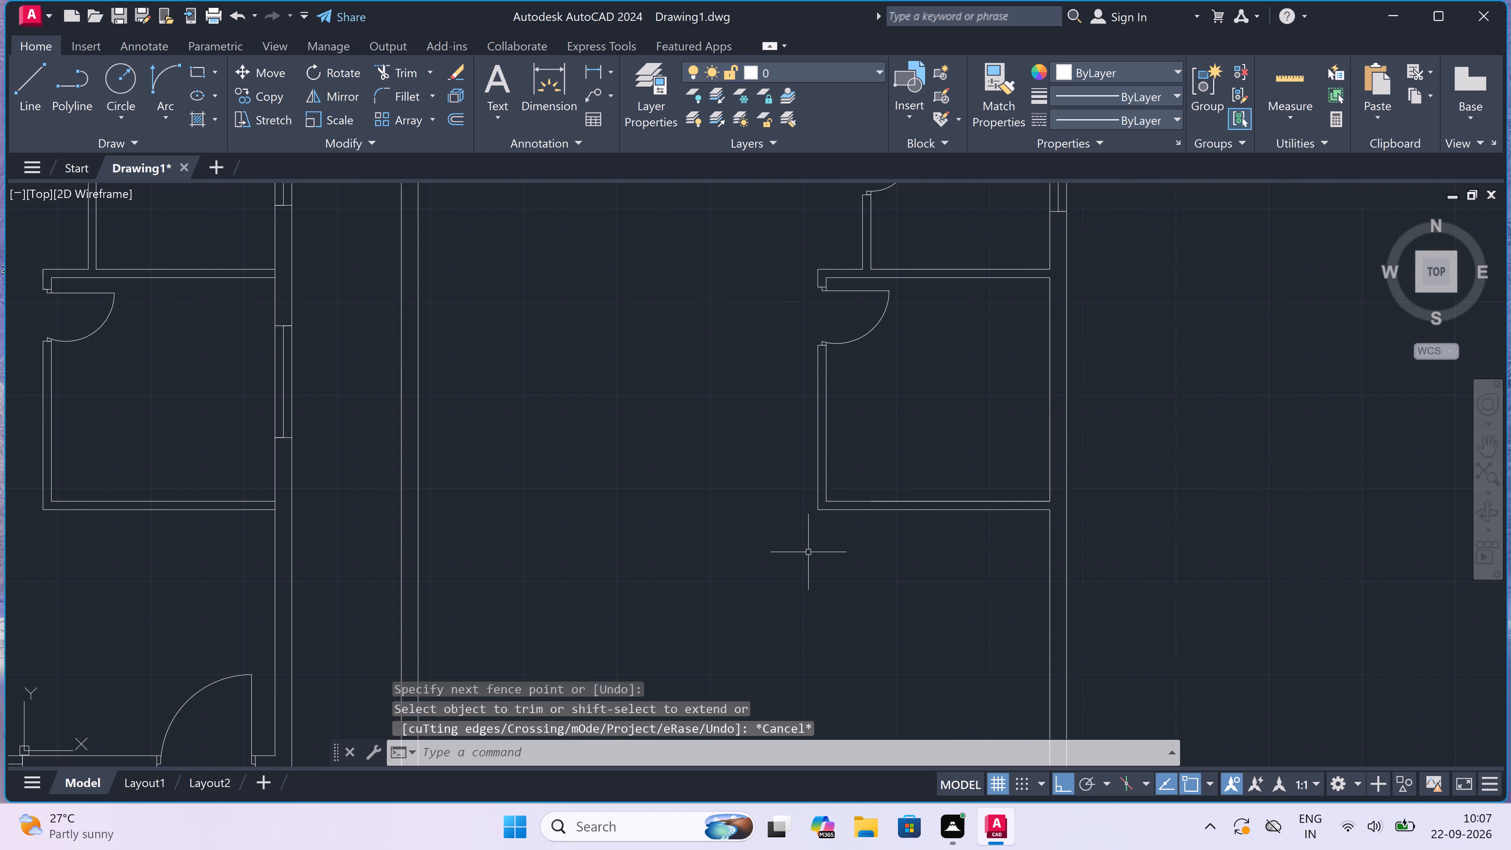
scroll(821, 540, "up", 1)
key("l")
key("space")
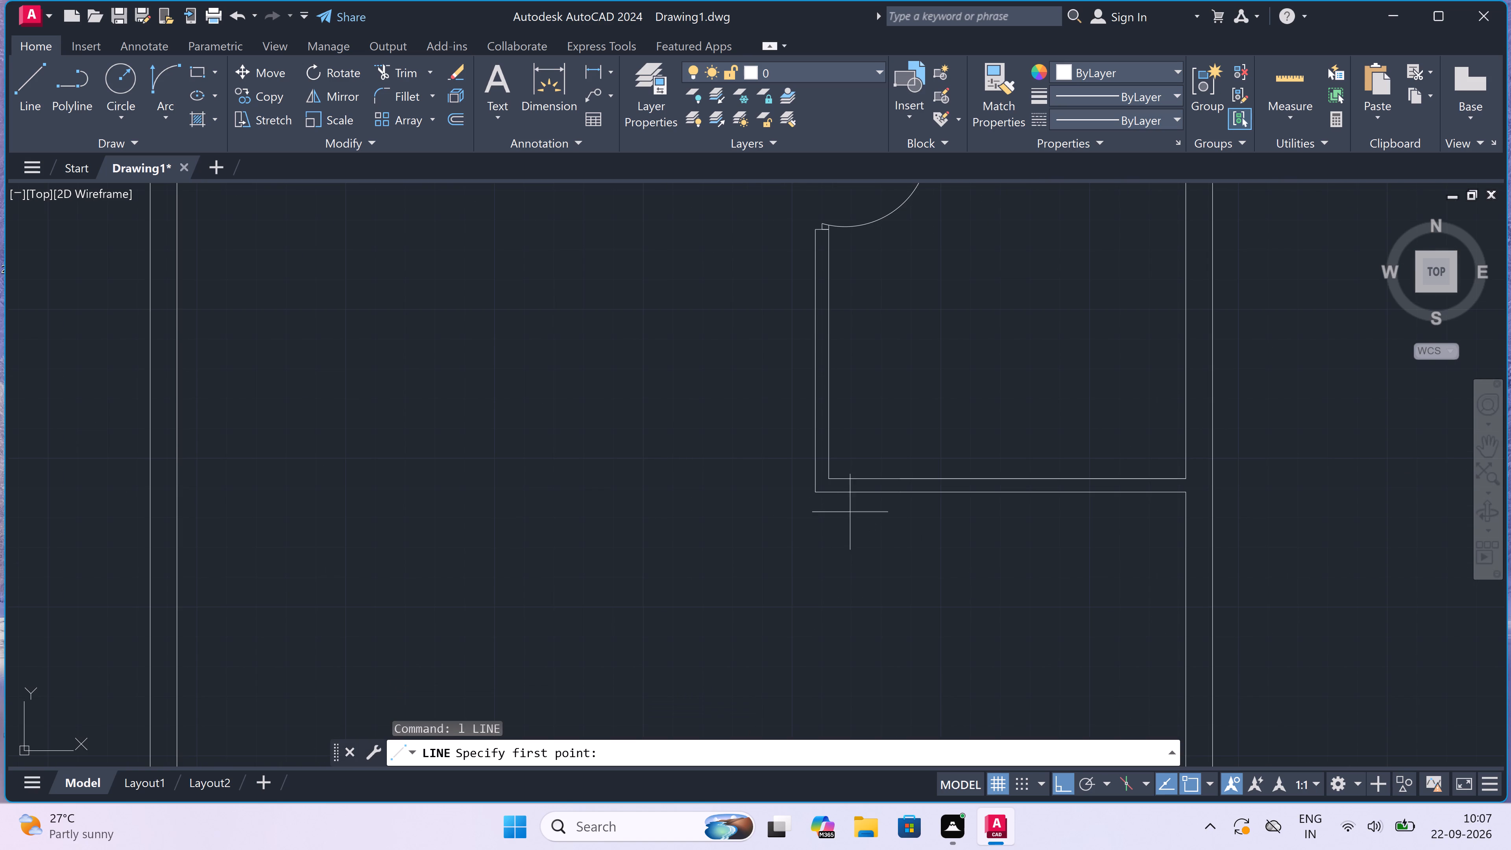
left_click(816, 493)
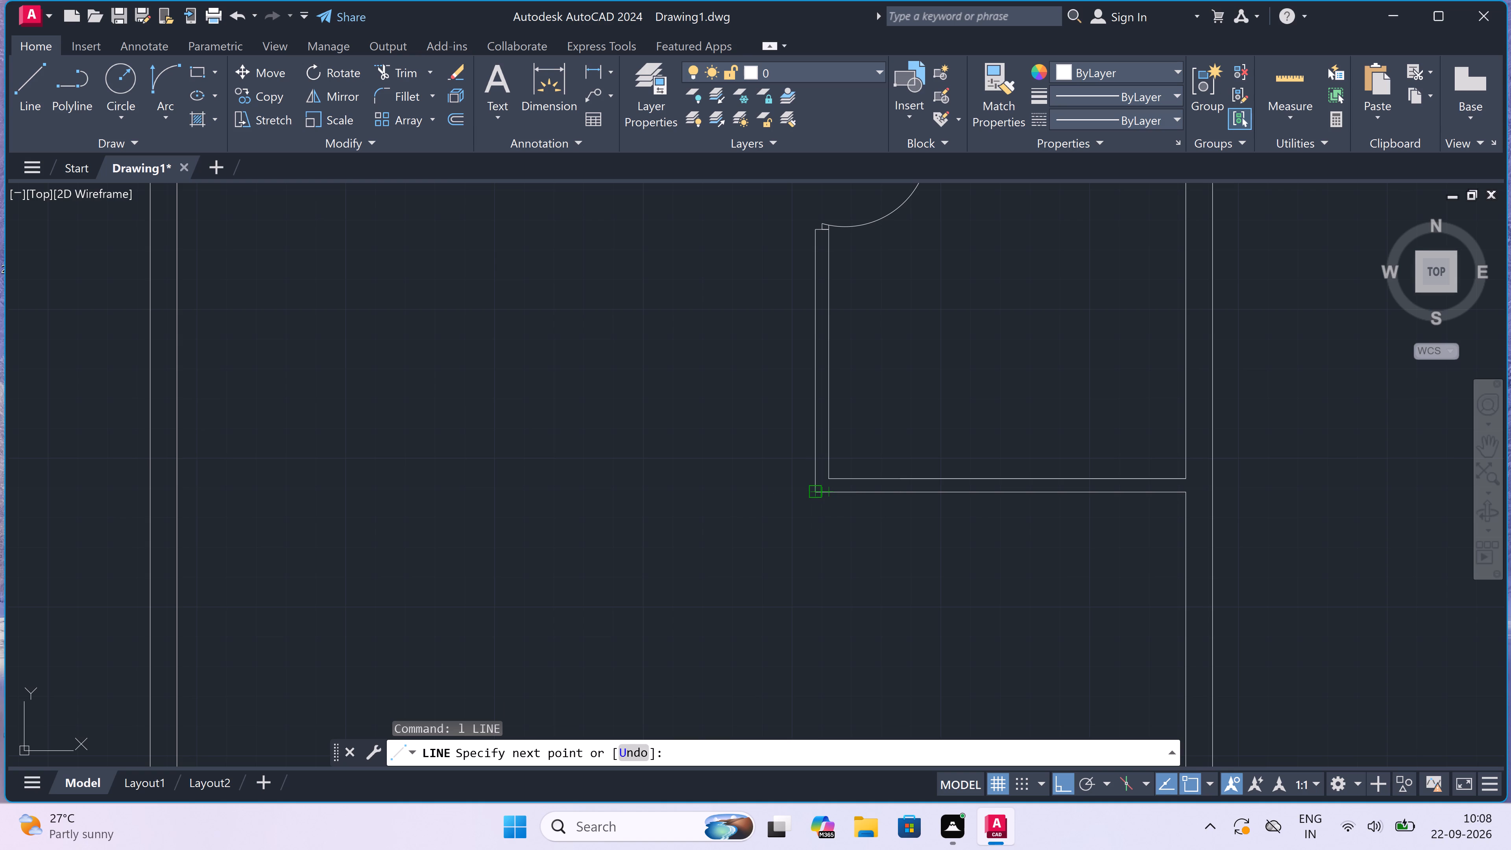
scroll(816, 493, "down", 2)
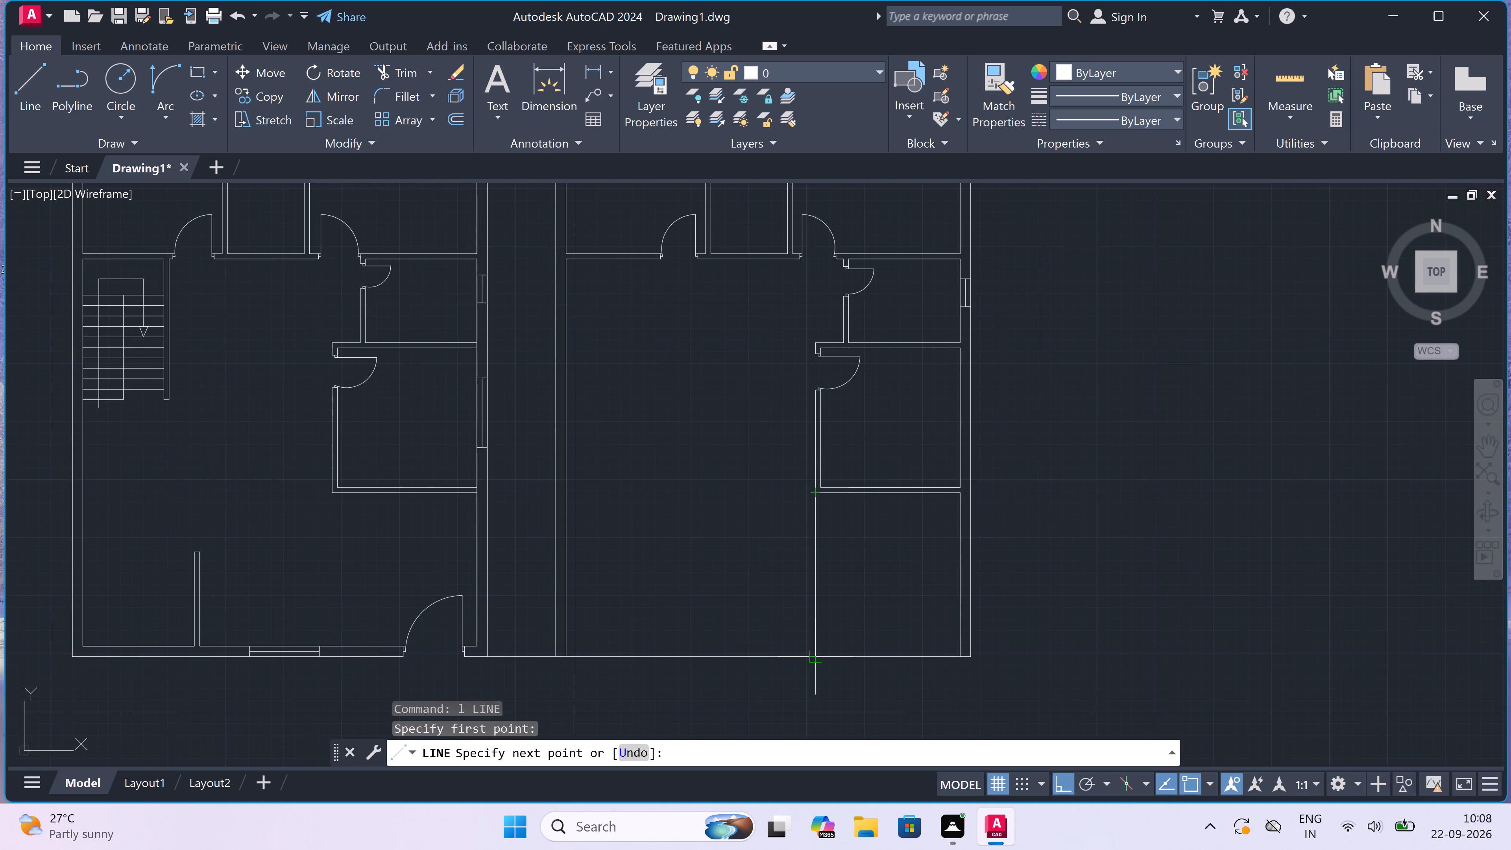
scroll(812, 656, "up", 1)
left_click(812, 656)
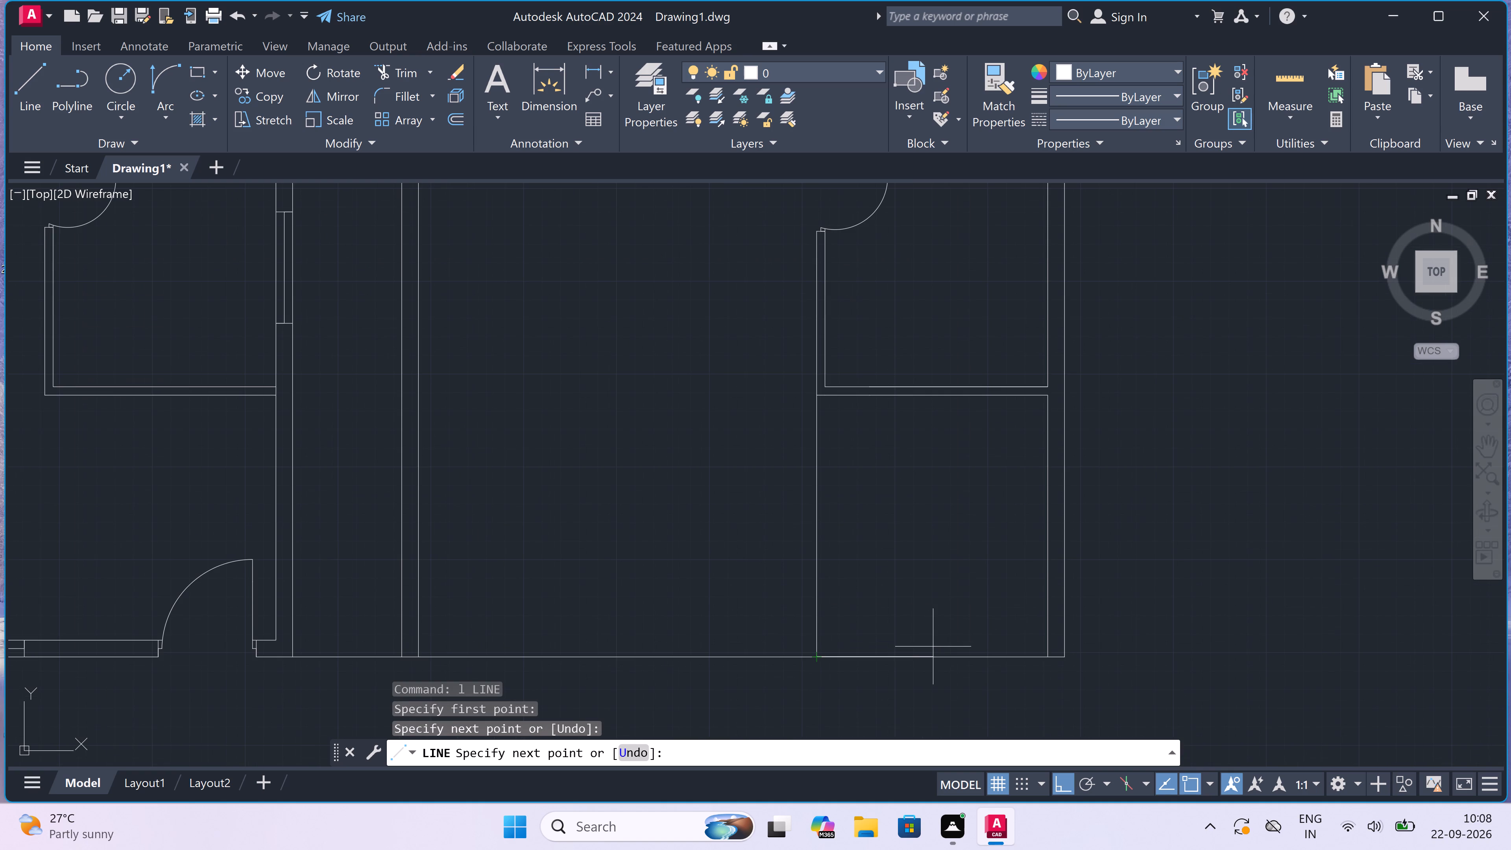
type("4.5\"")
key("space")
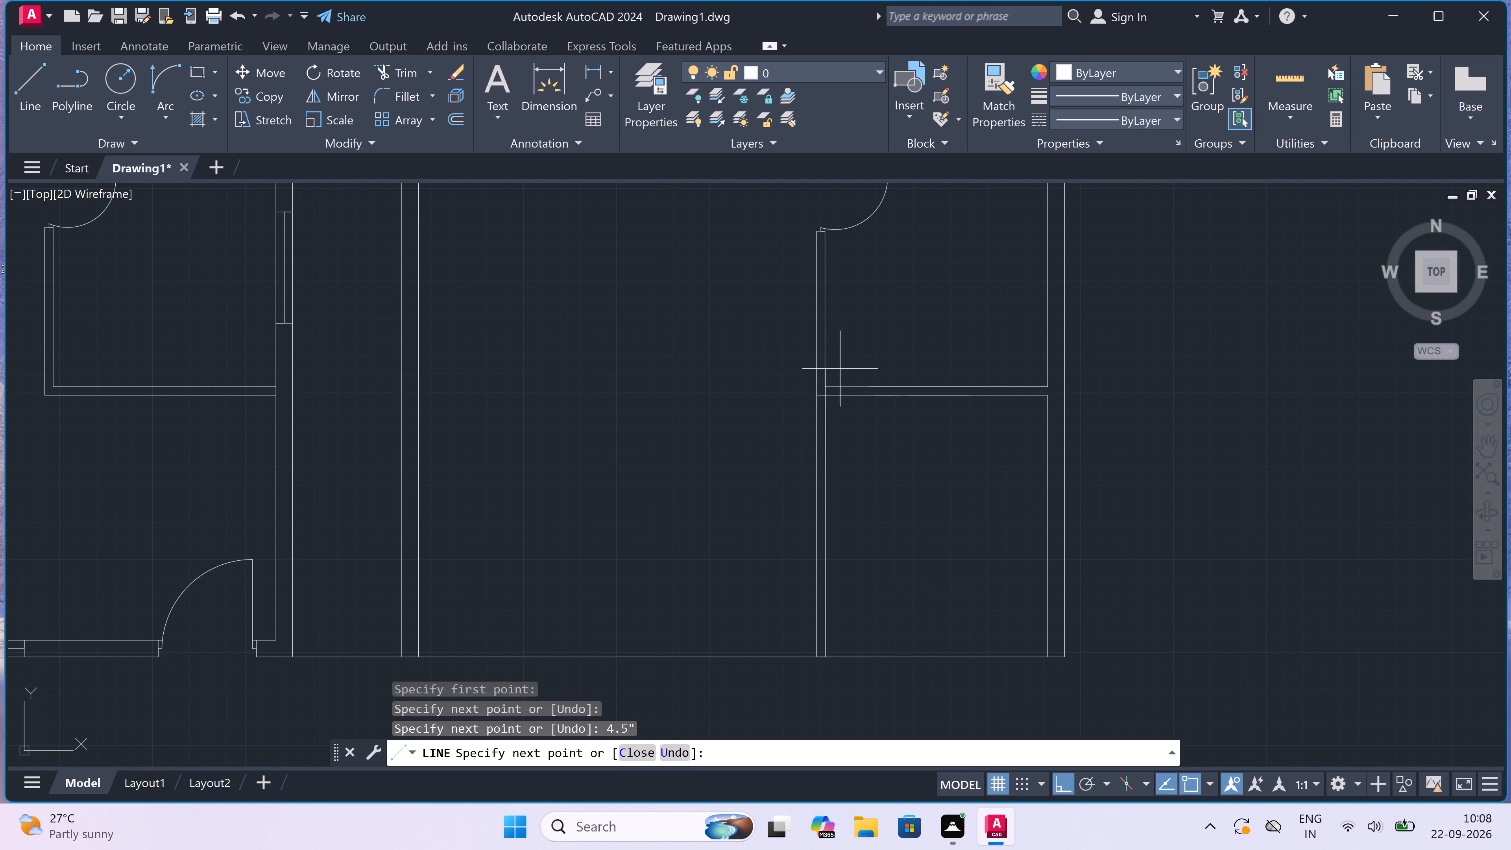
scroll(830, 374, "up", 2)
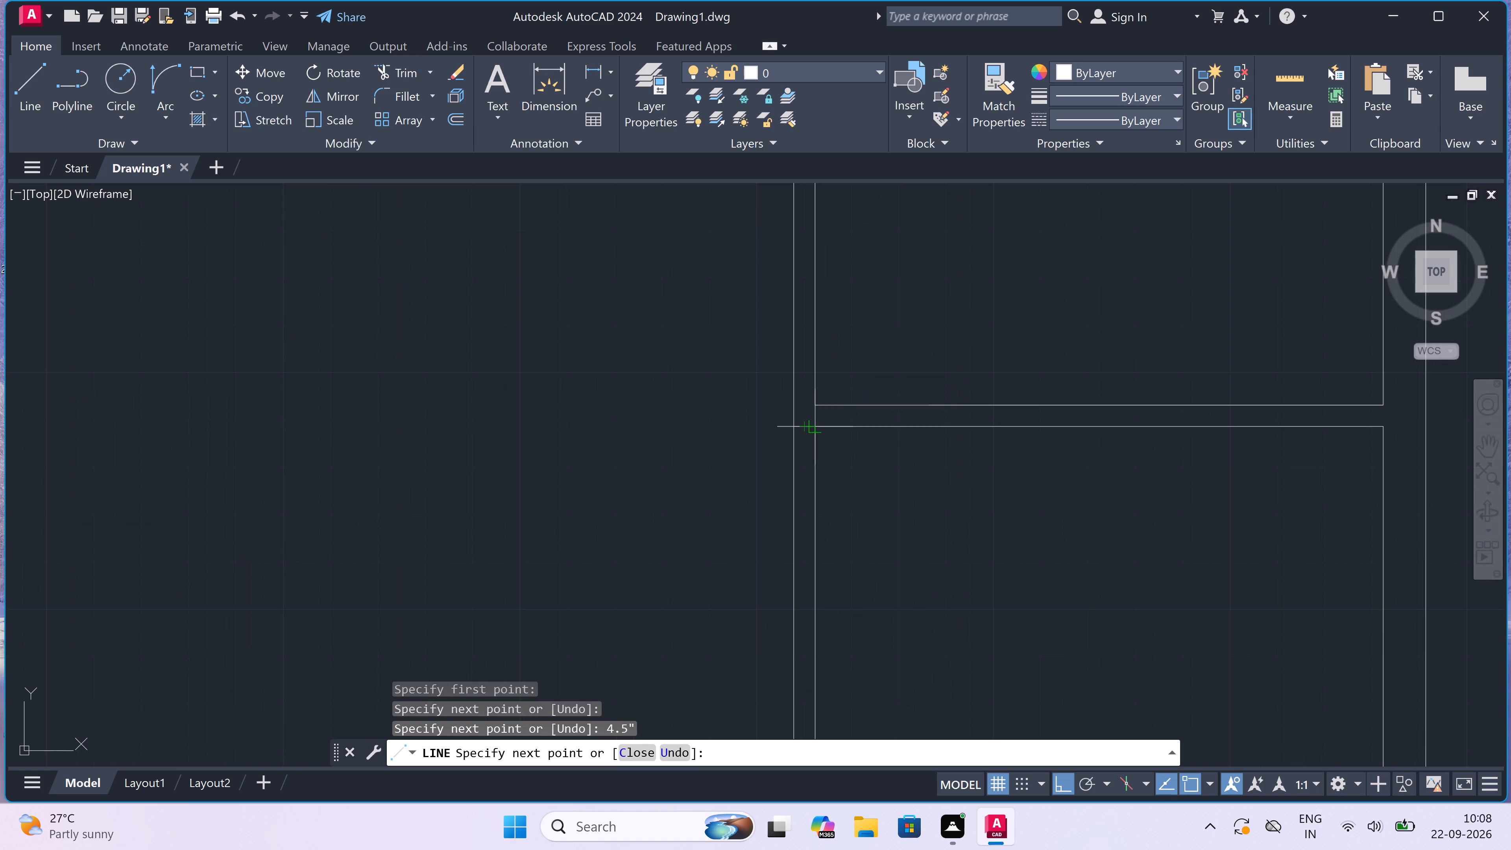
left_click(817, 424)
key("Escape")
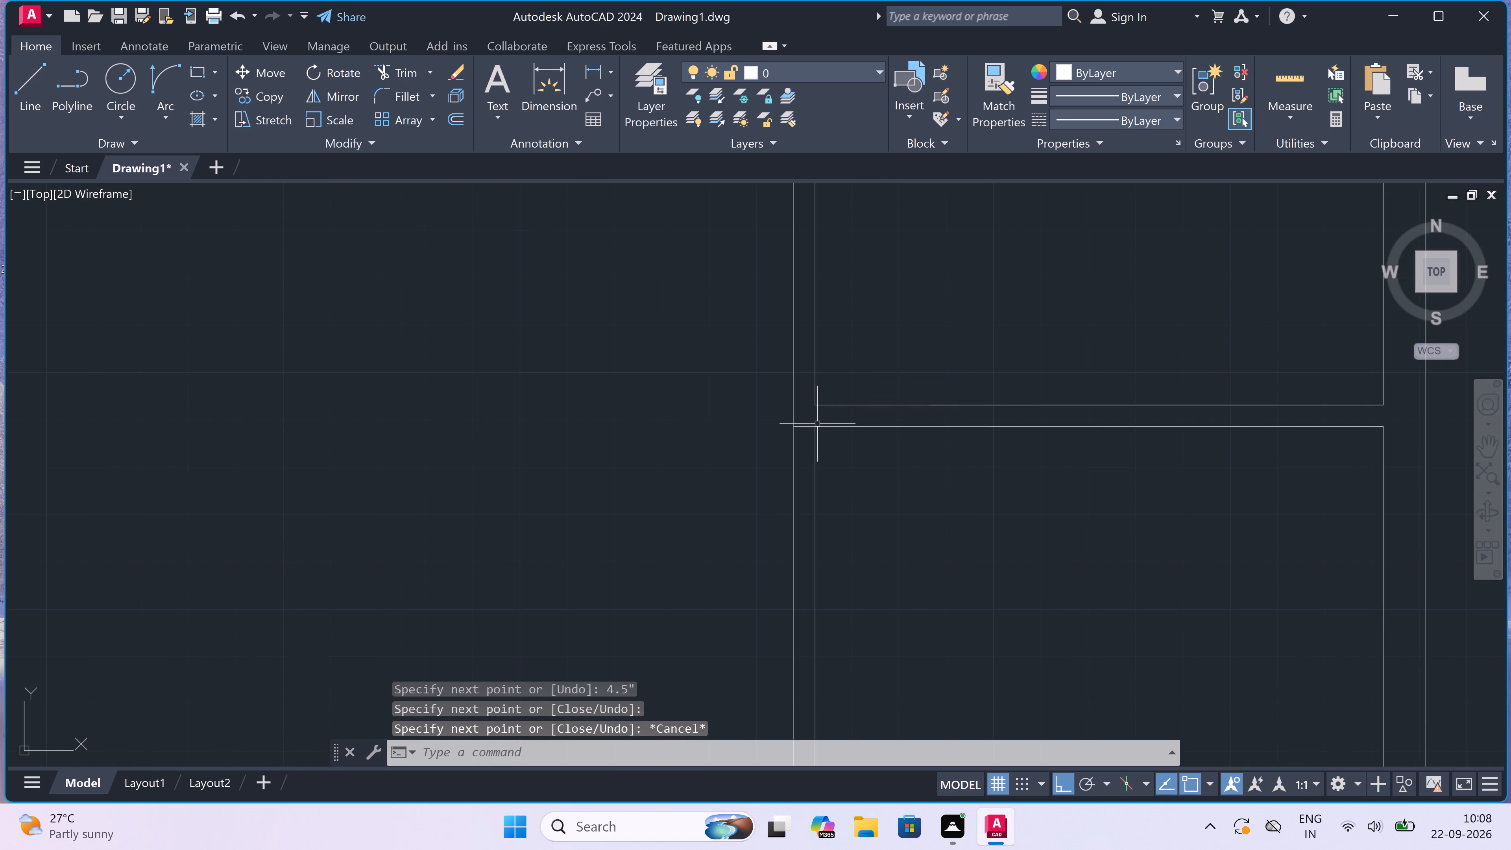
Trim the short piece of the room's bottom wall line that crosses the new partition's thickness.
type("tr")
key("space")
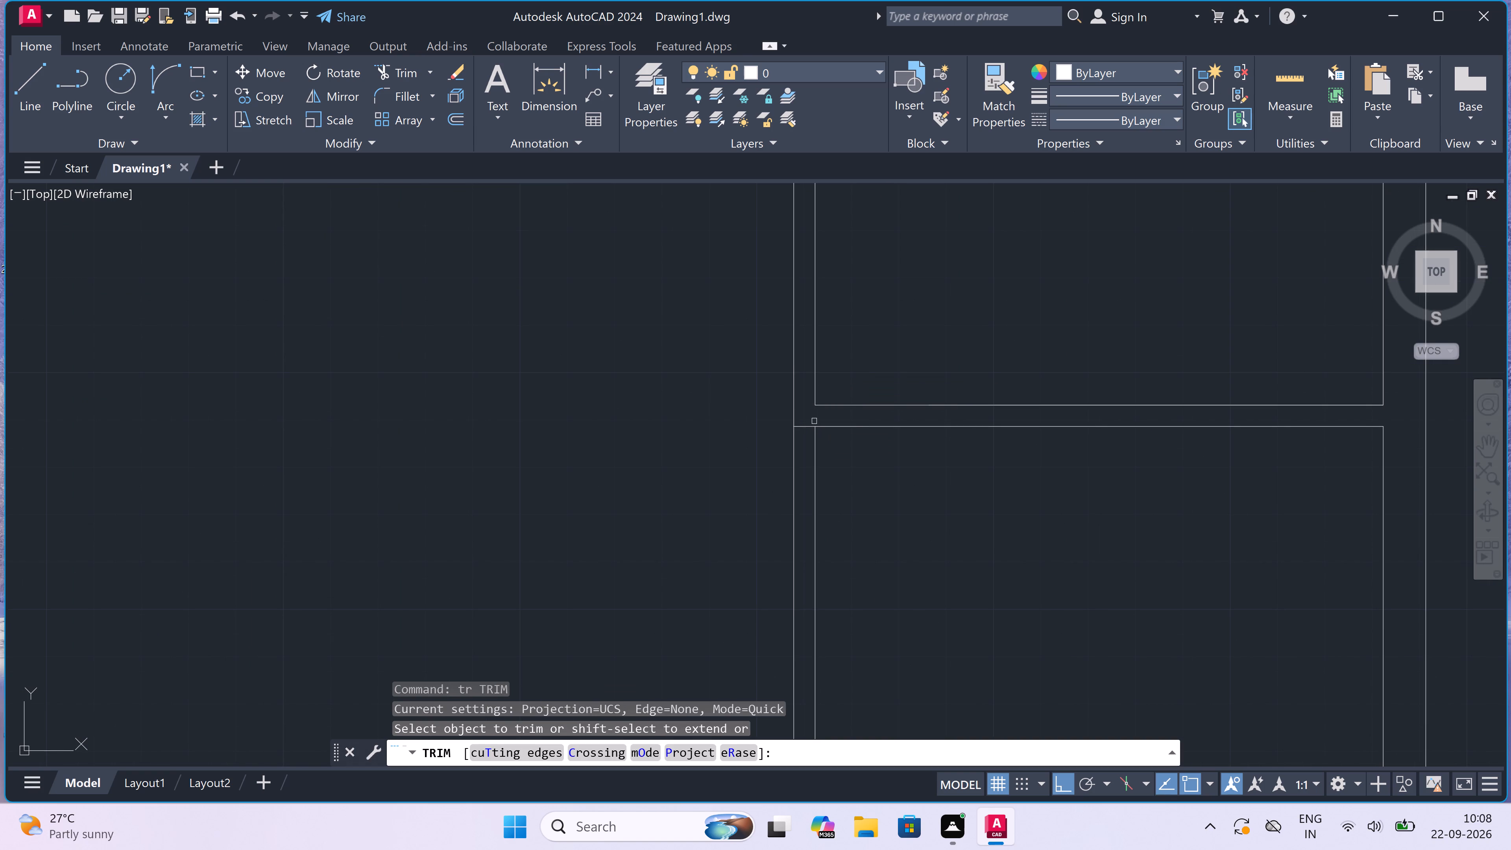
scroll(800, 418, "up", 2)
left_click_drag(800, 418, 802, 424)
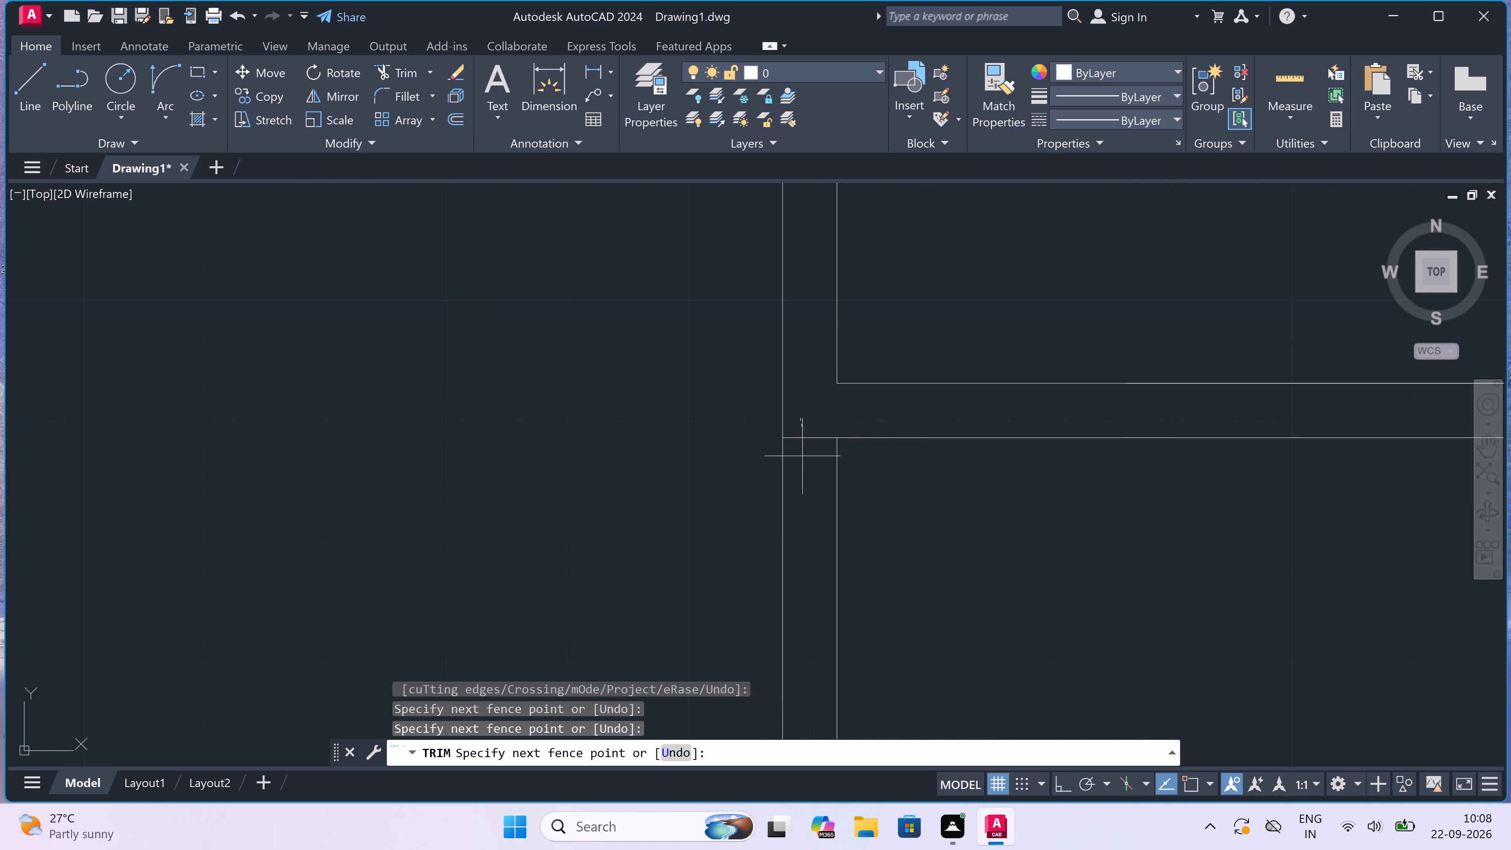
left_click(804, 477)
key("Escape")
Draw a door jamb across the new partition just below the room's bottom wall, with a 2" midpoint stub and a 3' door leaf.
scroll(811, 411, "down", 1)
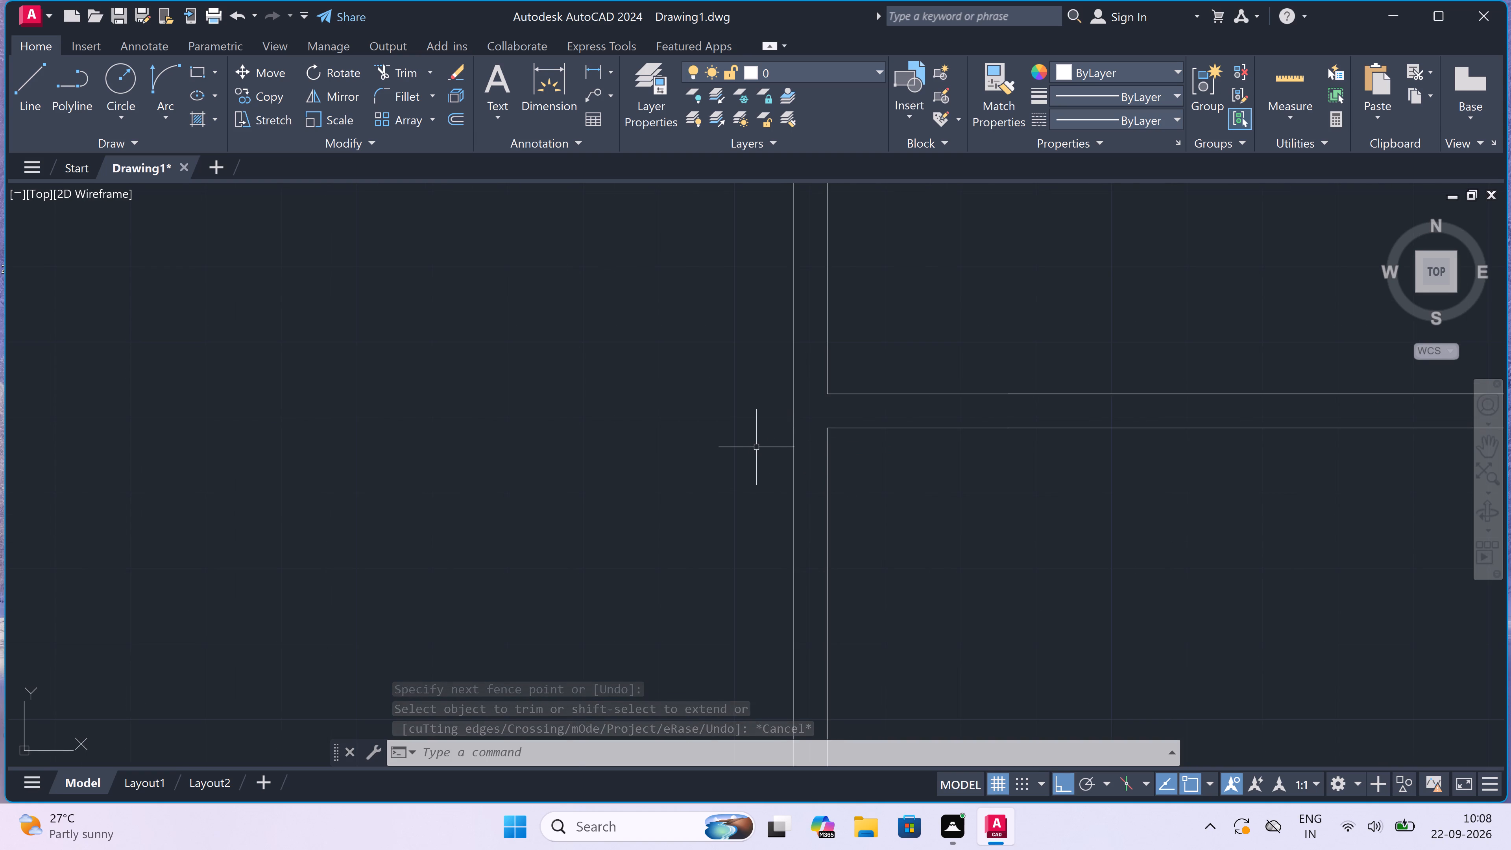
type("l")
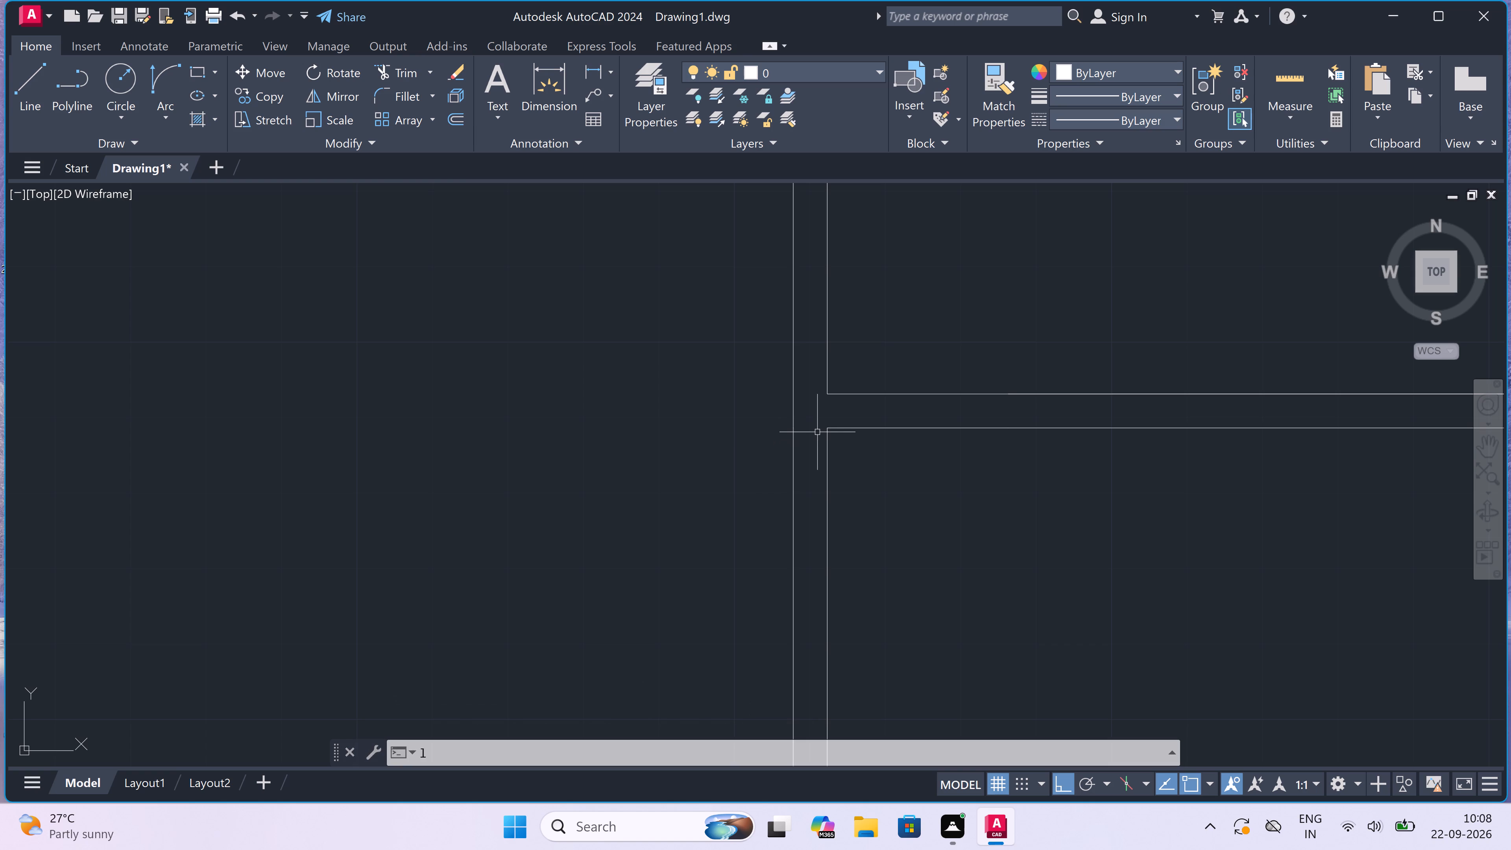
key("space")
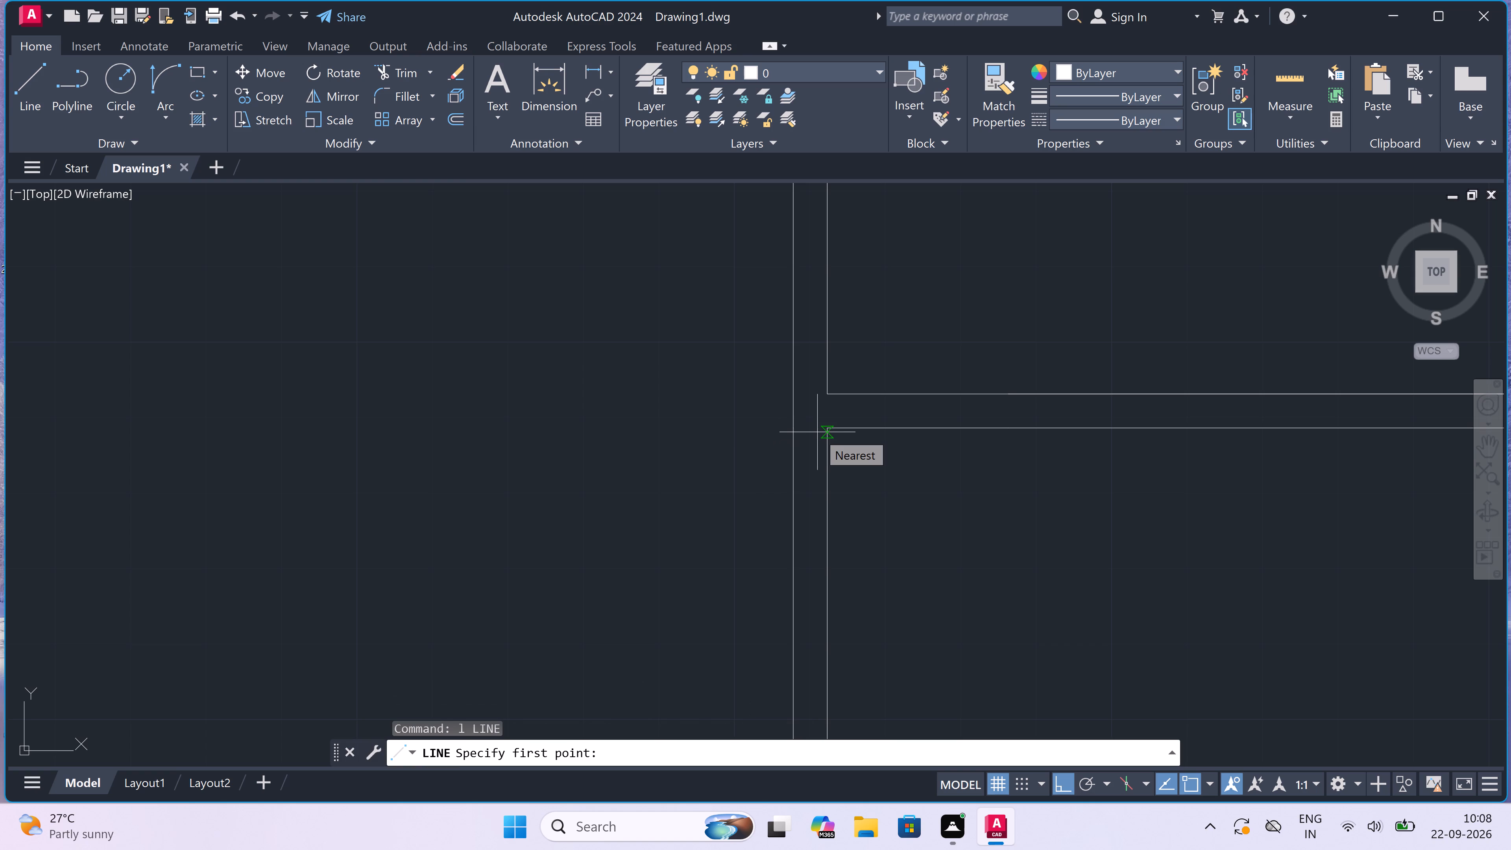
scroll(817, 432, "down", 3)
scroll(817, 431, "up", 3)
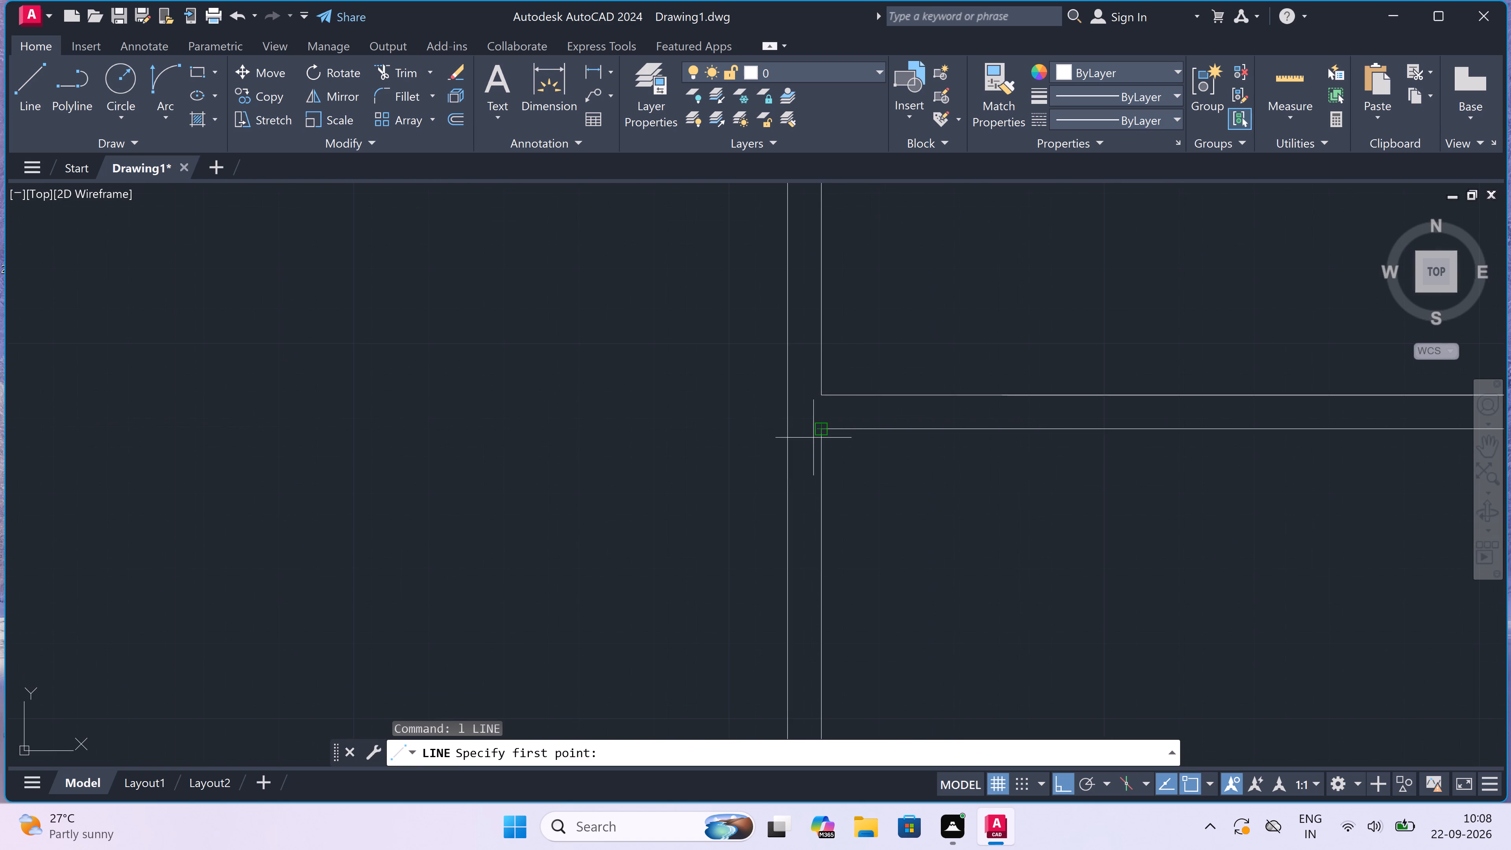
left_click_drag(788, 474, 792, 474)
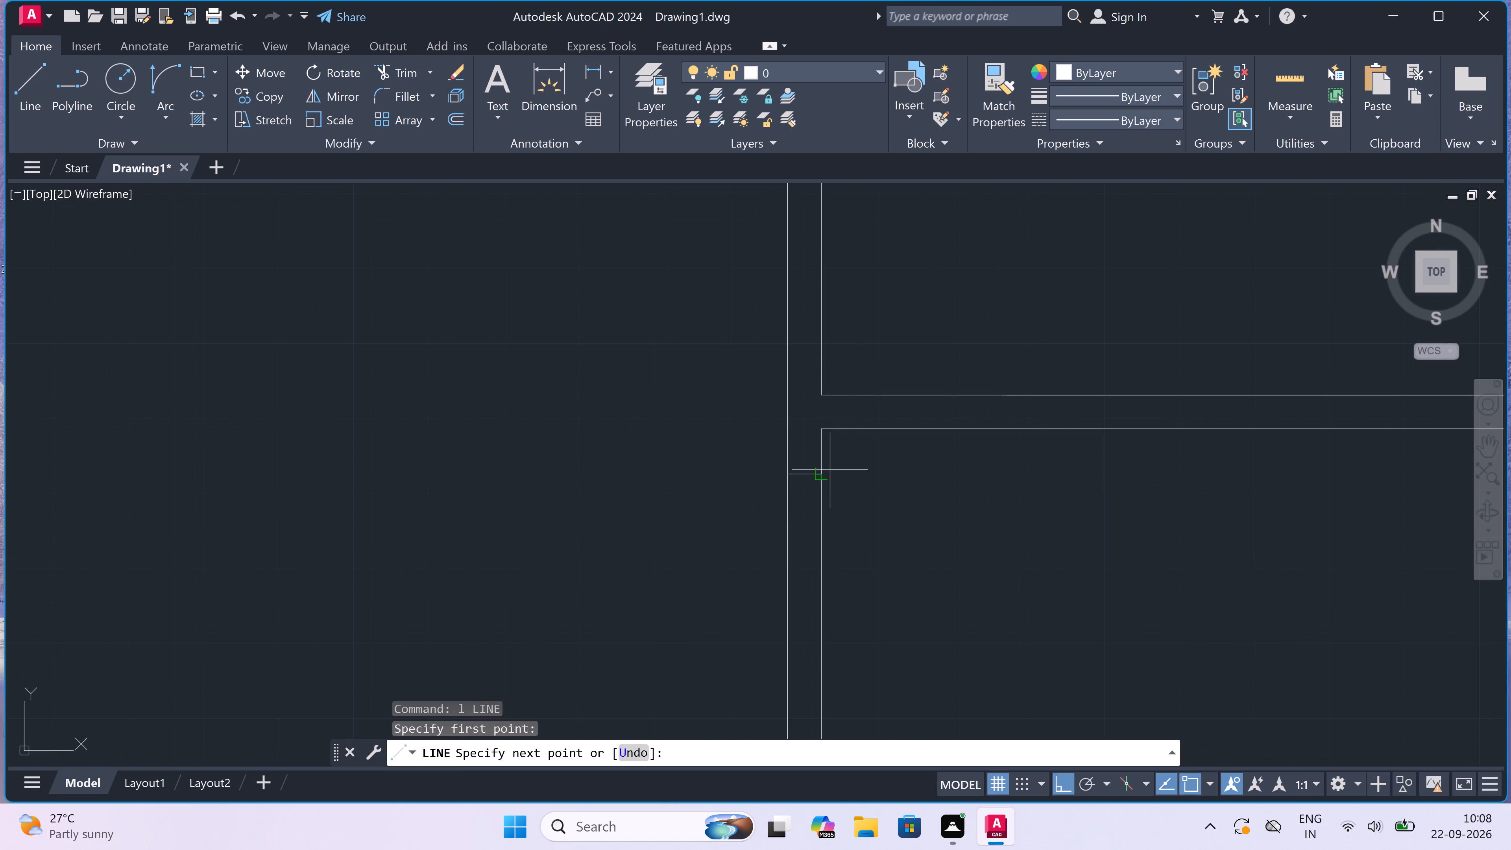
left_click(817, 475)
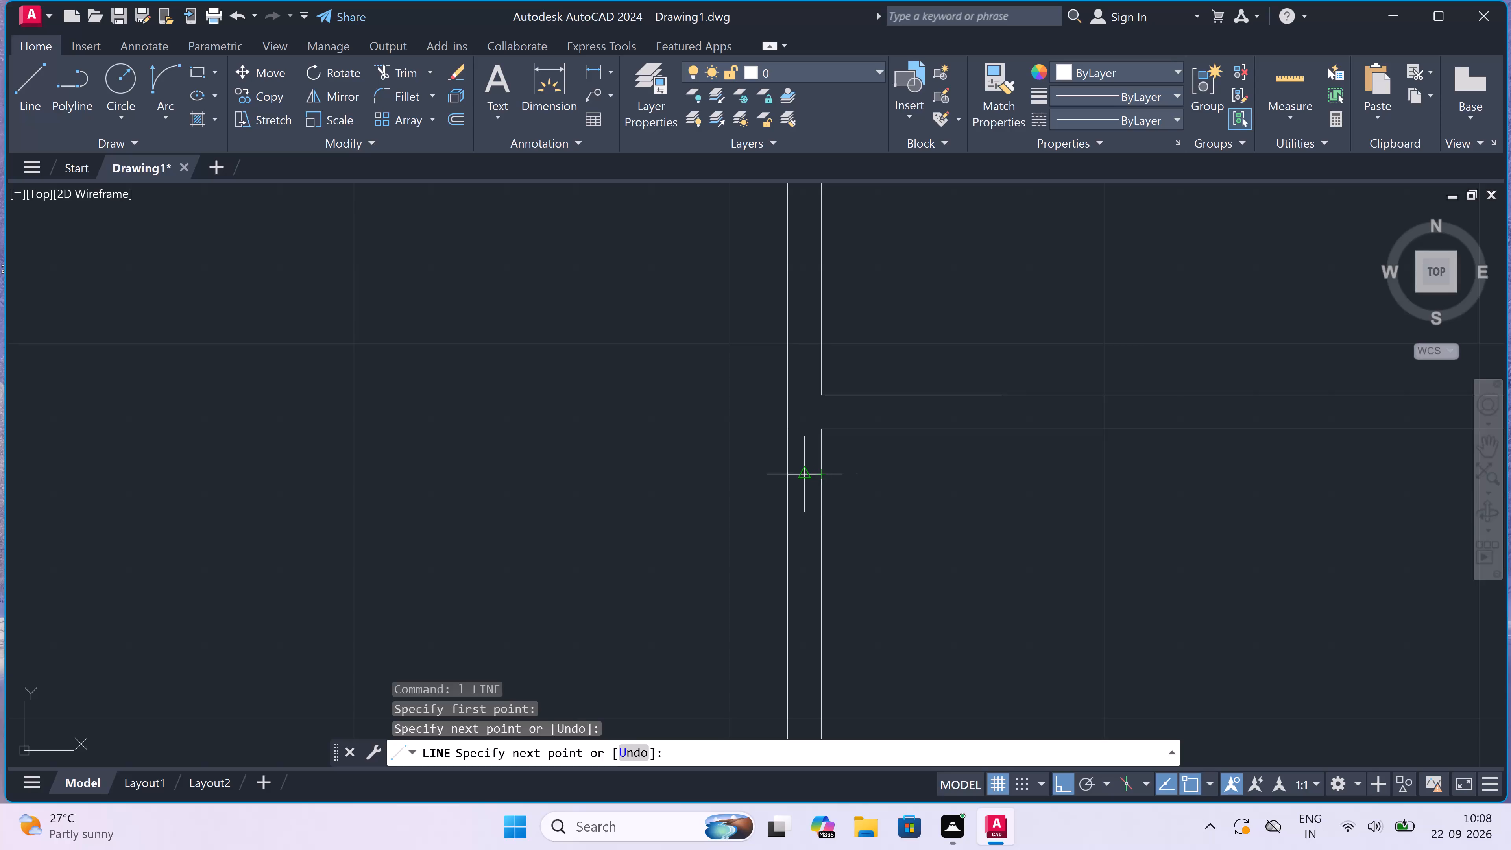
left_click(800, 477)
type("2\"")
key("space")
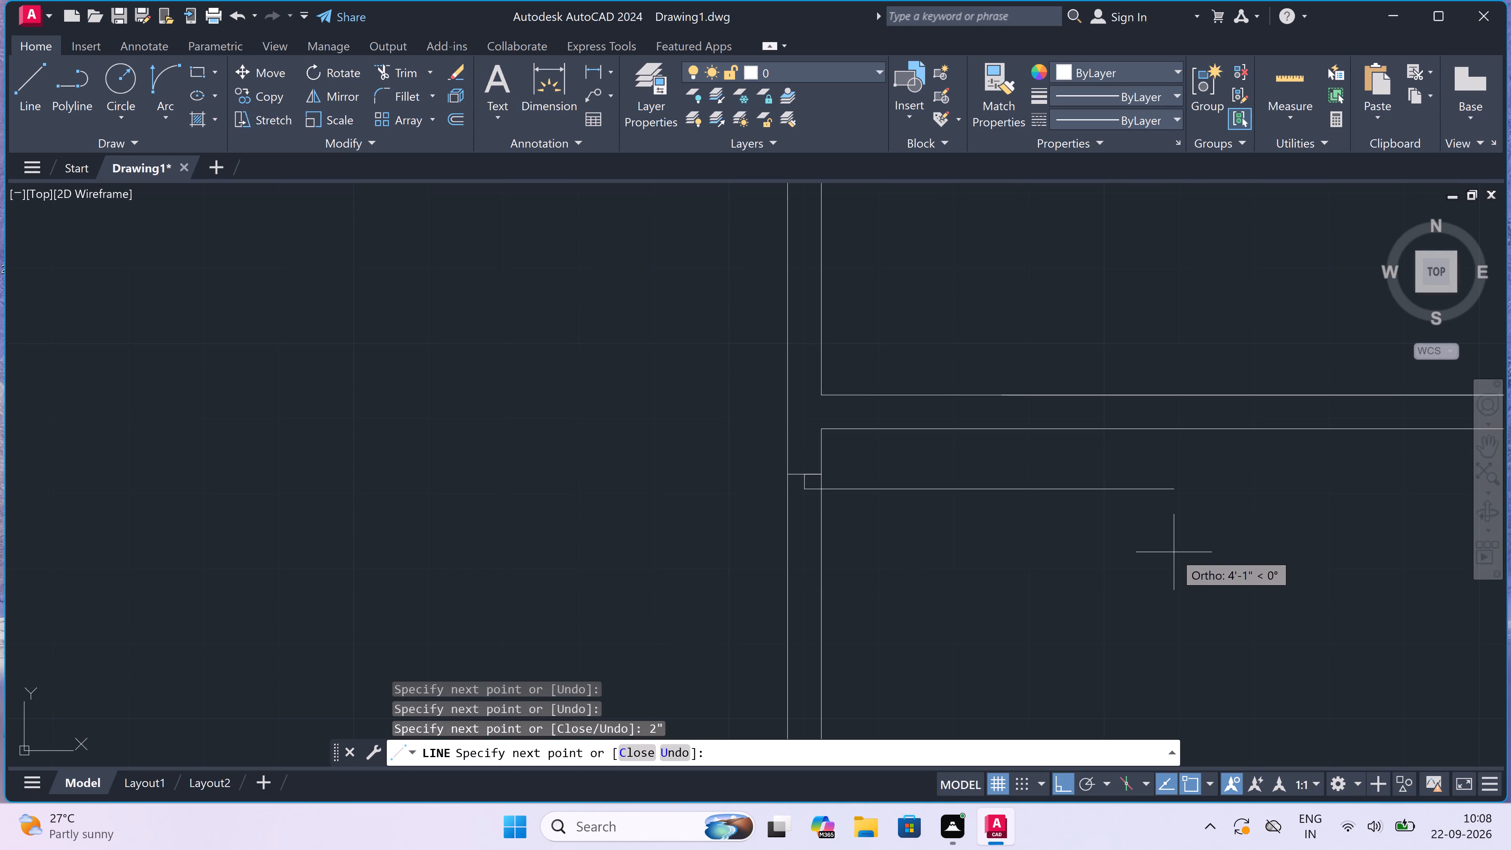
type("3'")
key("space")
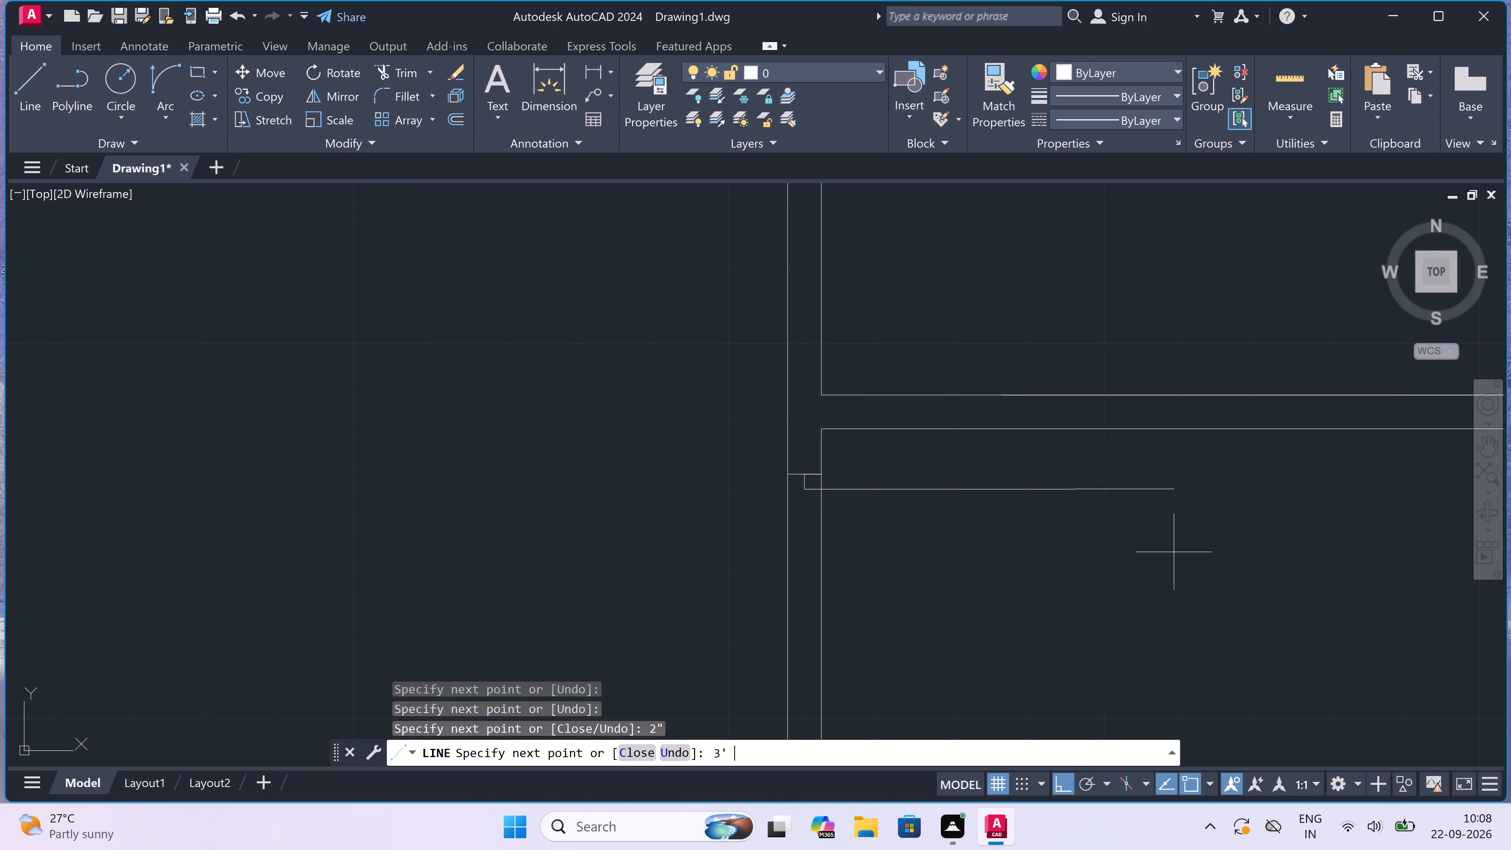
key("Escape")
Draw the opposite jamb across the partition below the door leaf, with a 2" stub up from its midpoint.
scroll(790, 646, "down", 1)
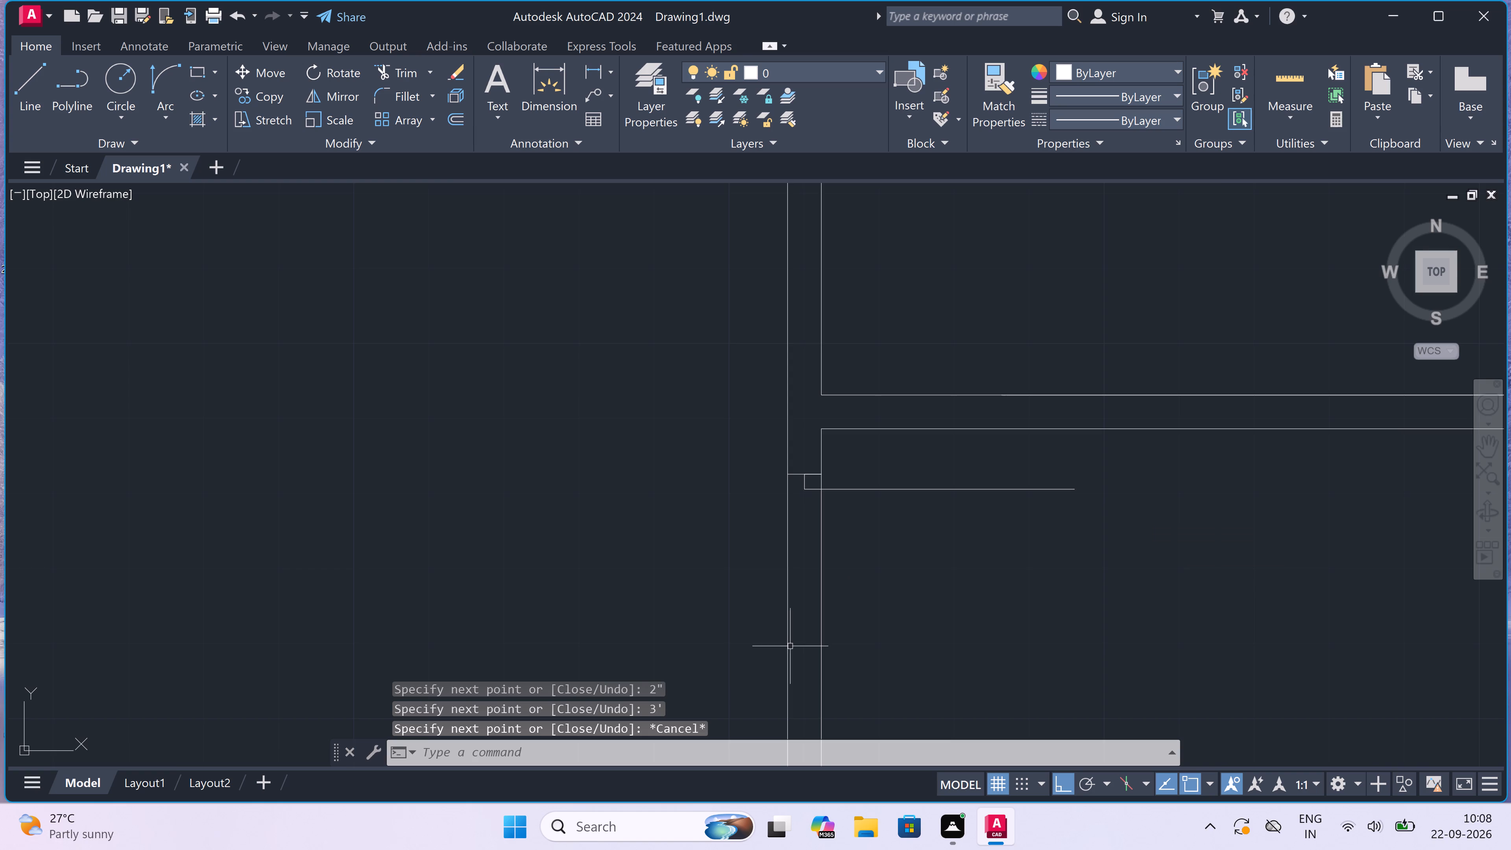
scroll(798, 613, "down", 2)
scroll(793, 645, "up", 3)
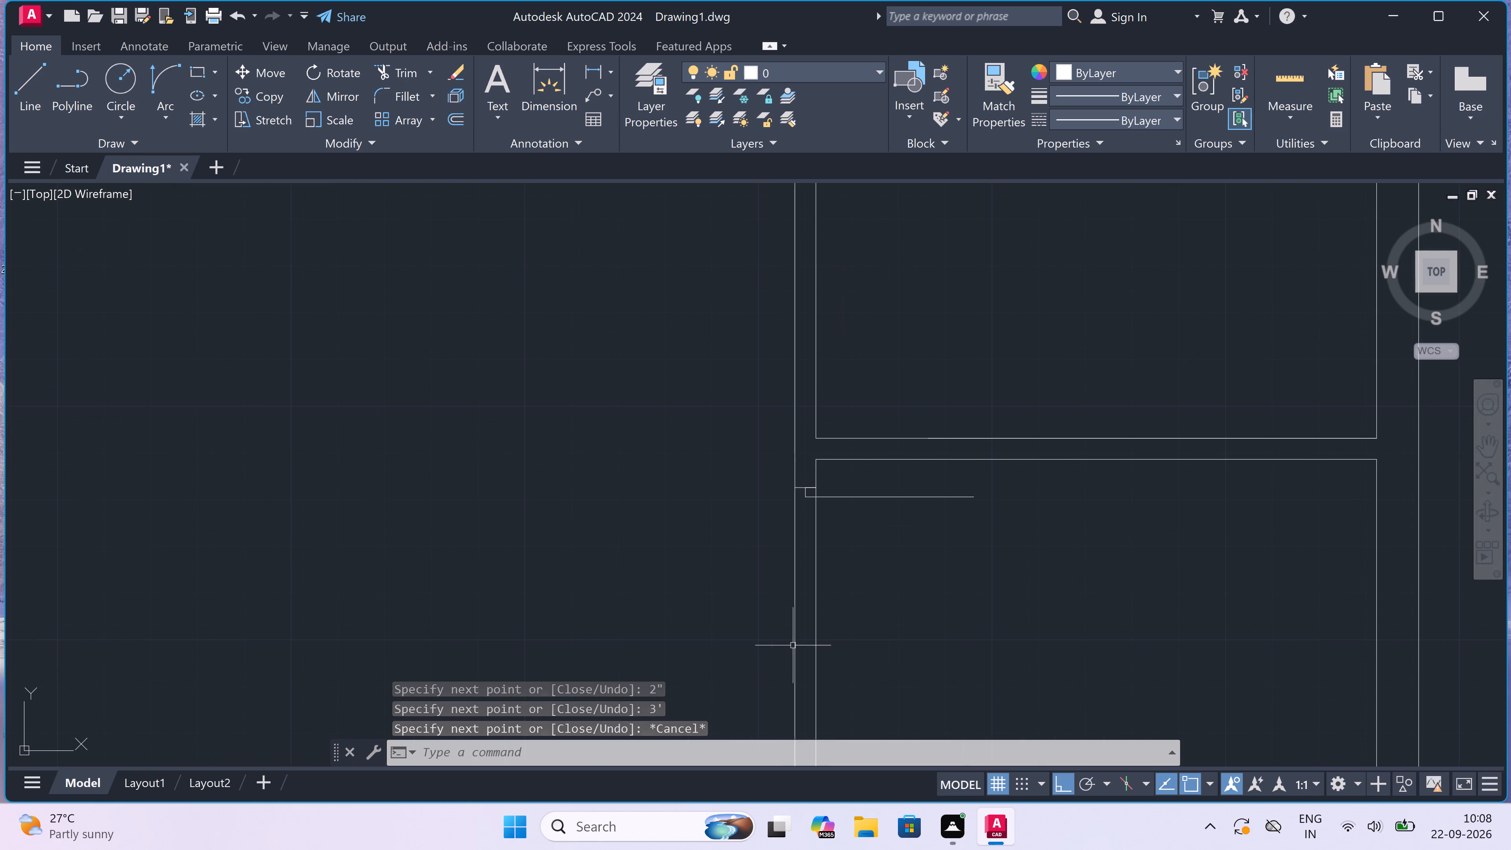
key("space")
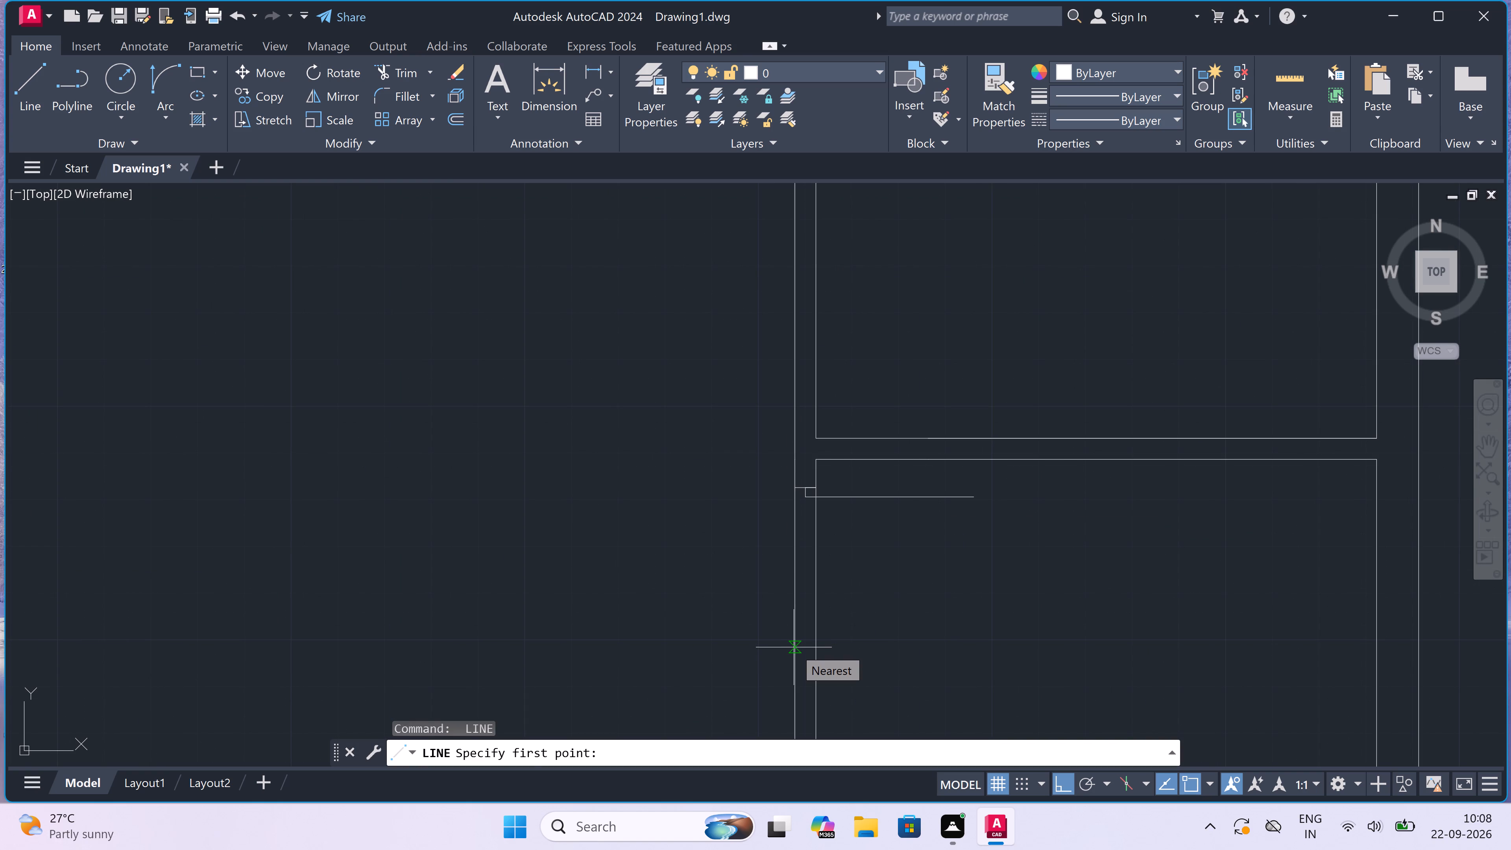
left_click(794, 647)
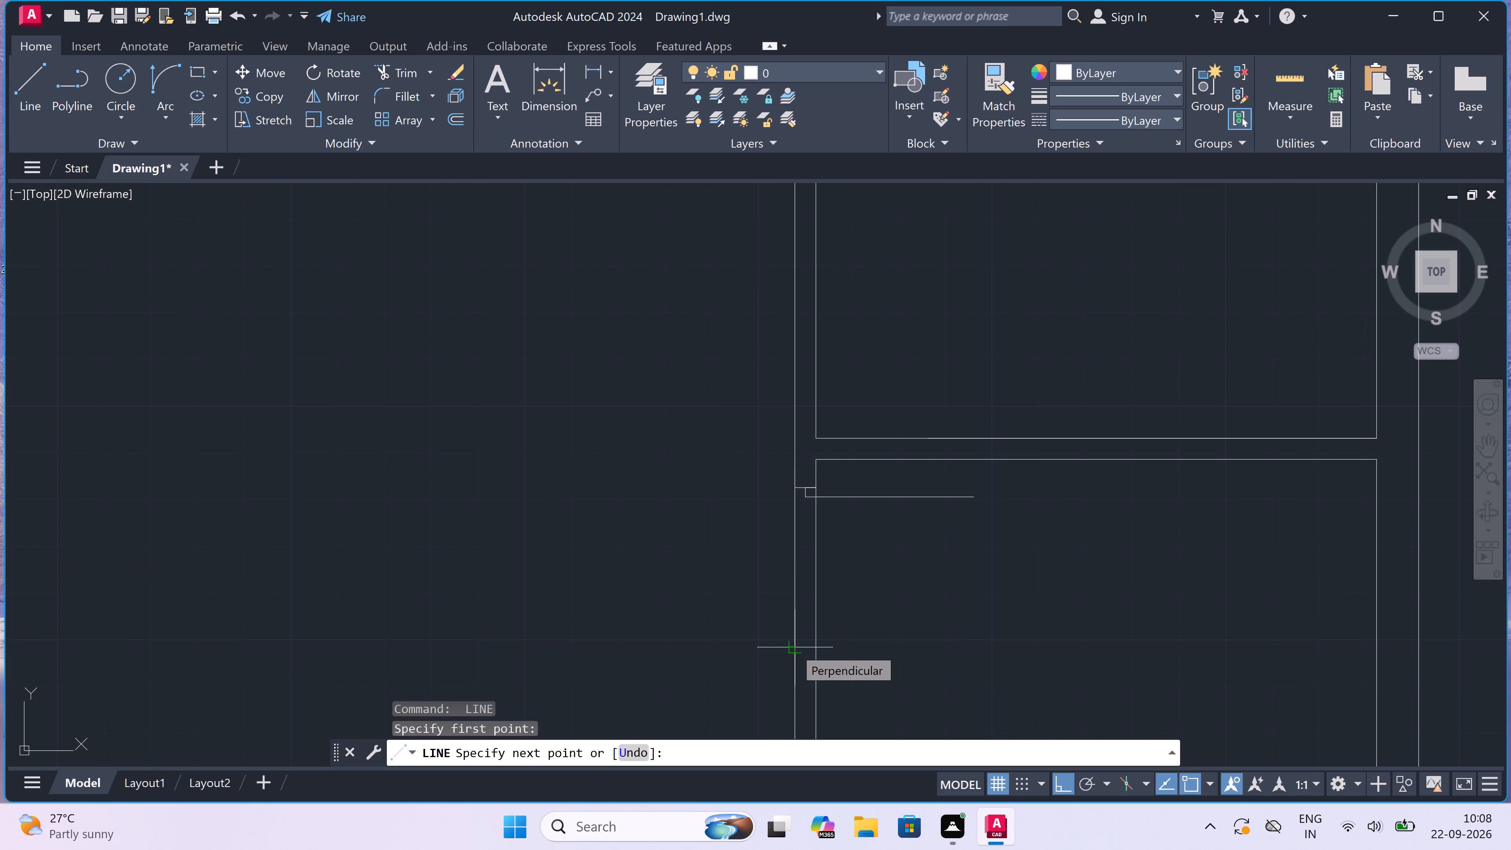
scroll(794, 647, "up", 1)
left_click(832, 646)
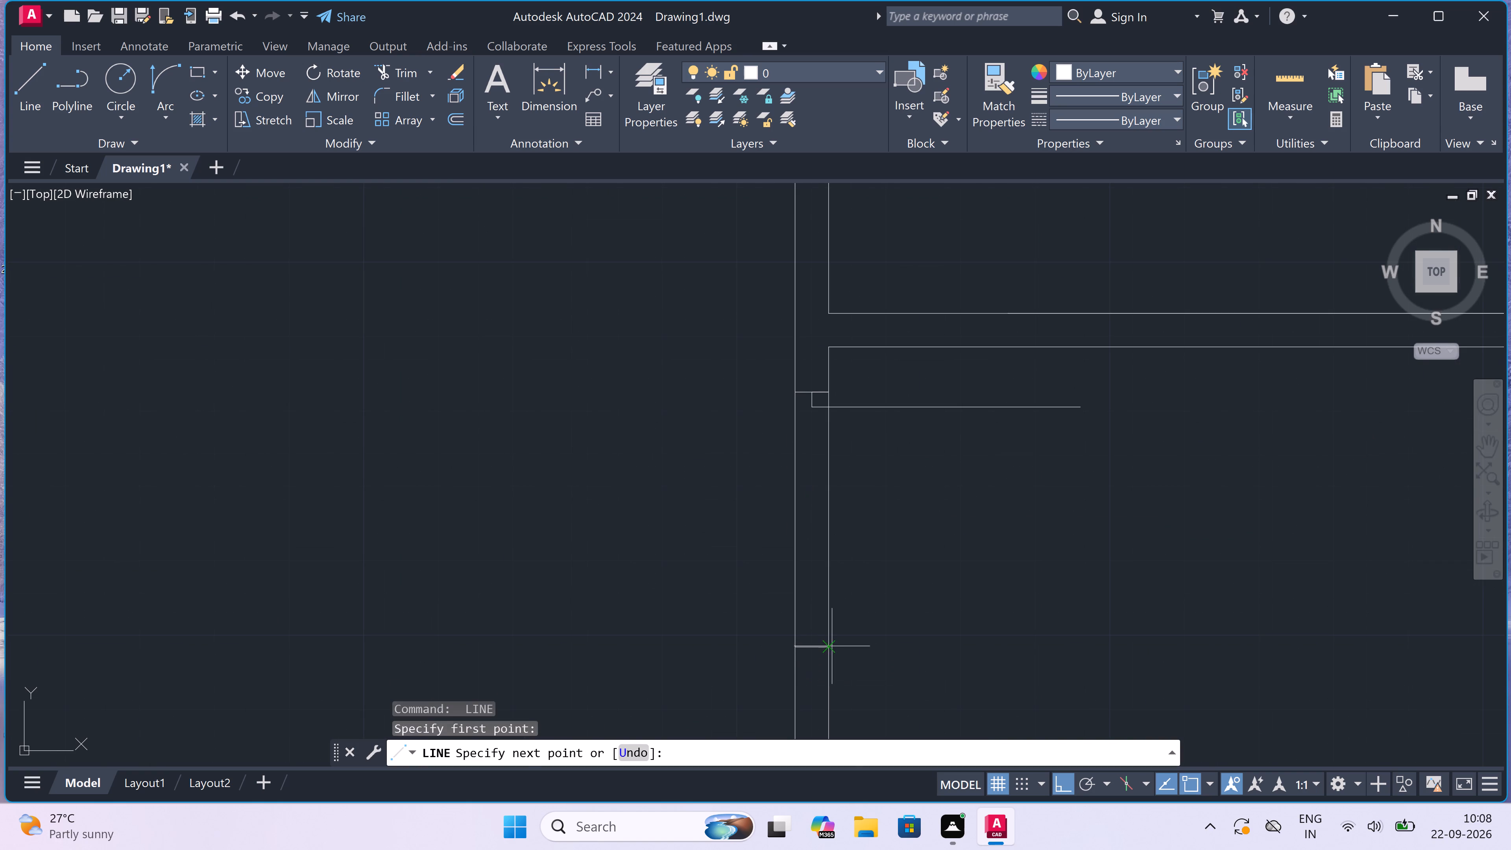
left_click(816, 648)
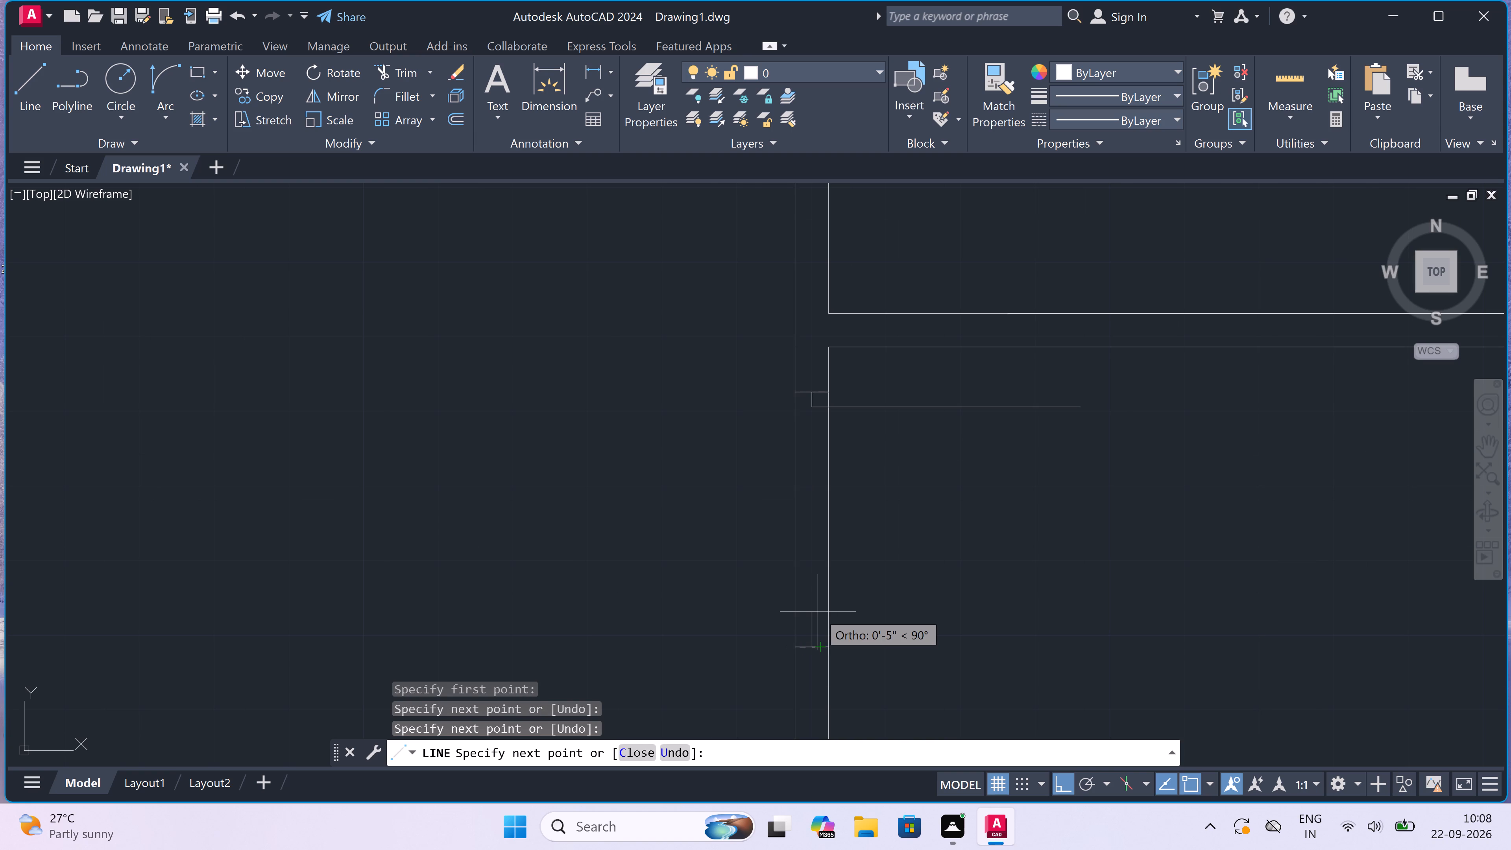
type("2\"")
key("space")
key("Escape")
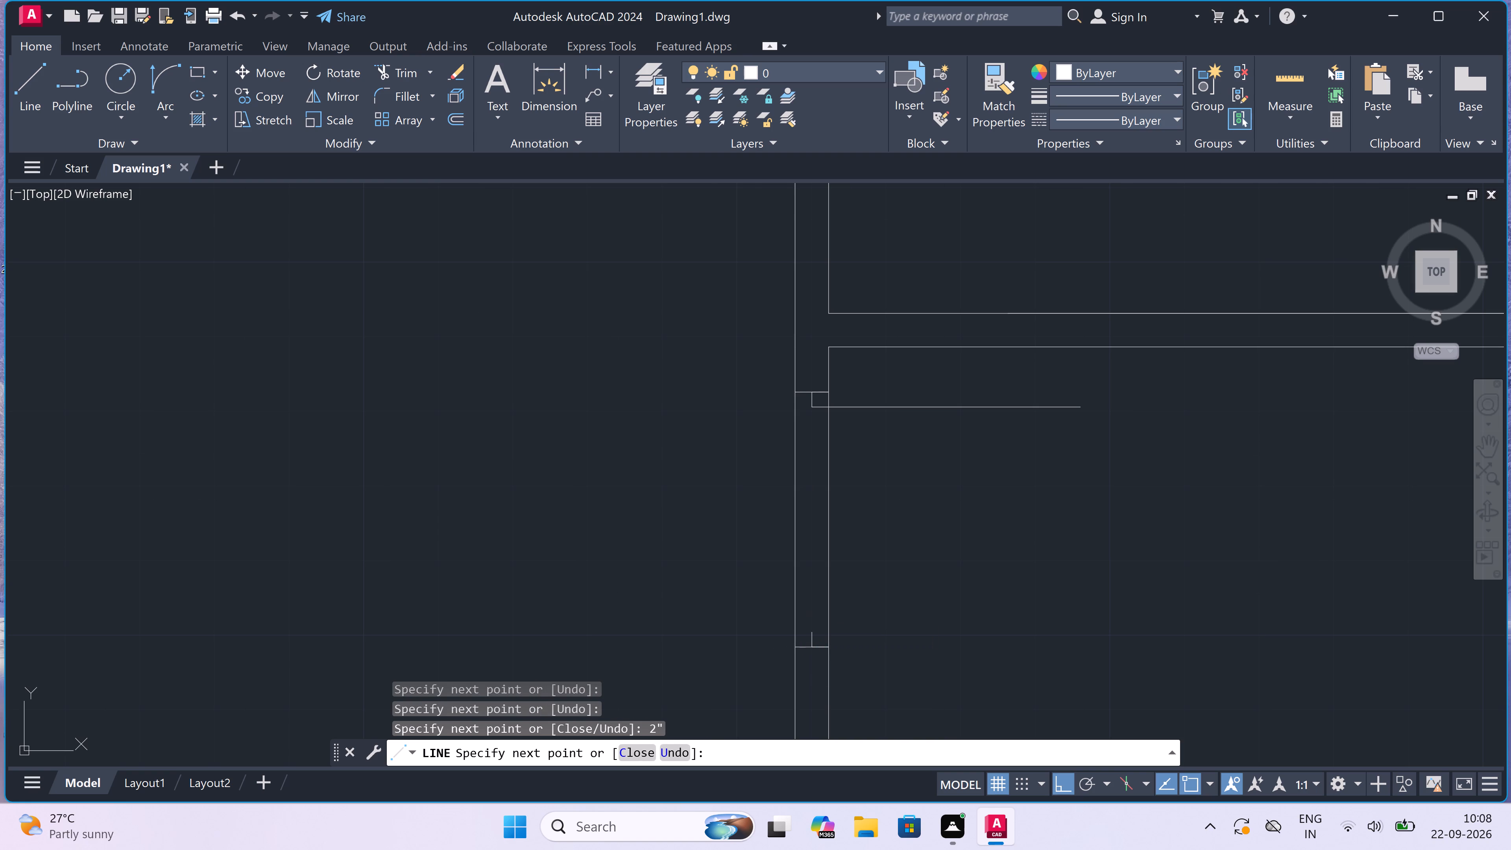
Draw the door swing arc from the leaf's free end to the lower jamb's stub.
left_click(164, 72)
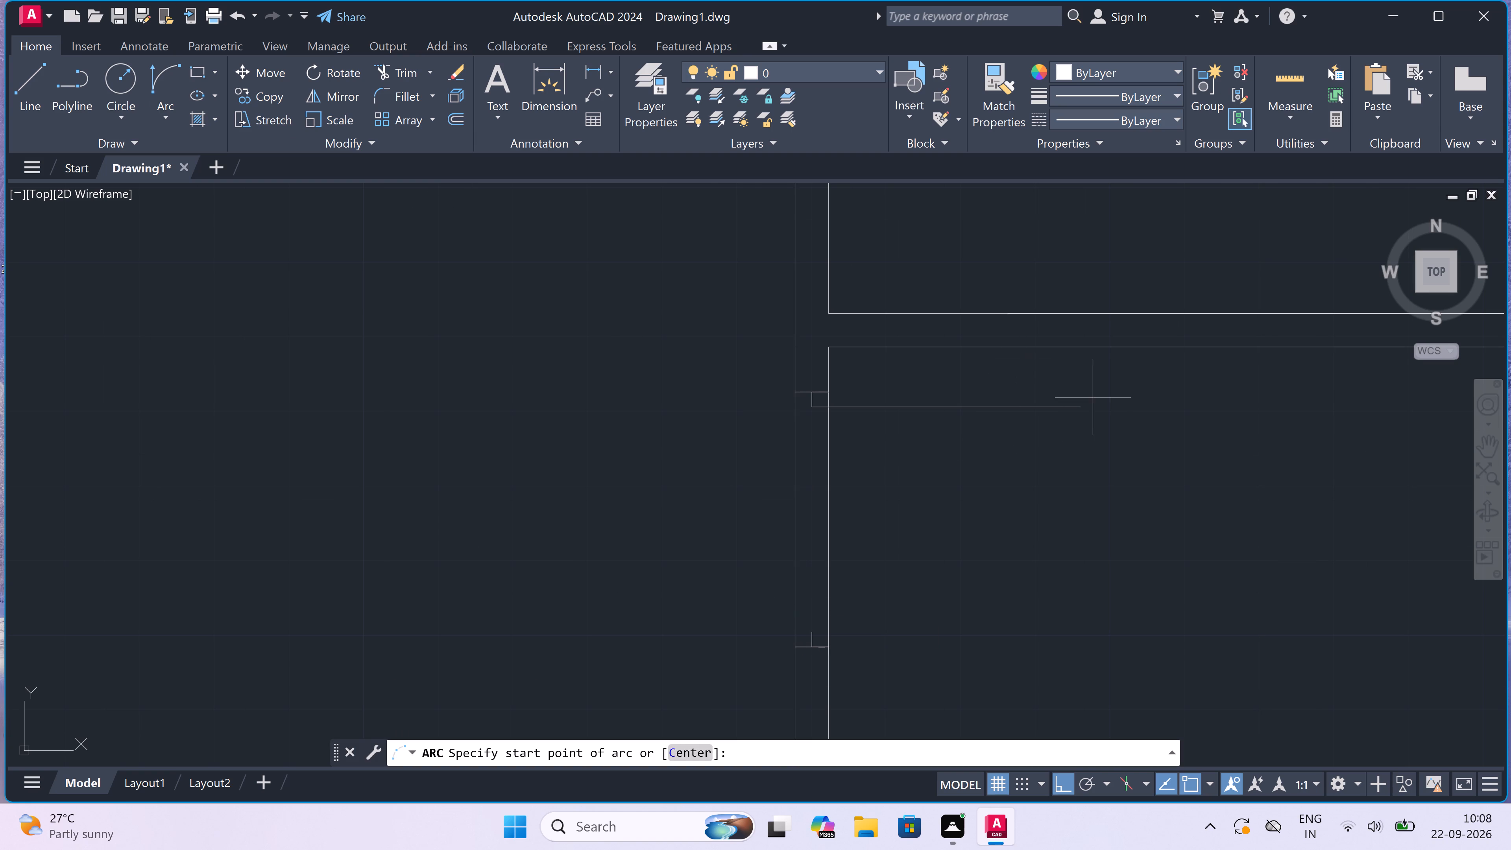
left_click(1084, 407)
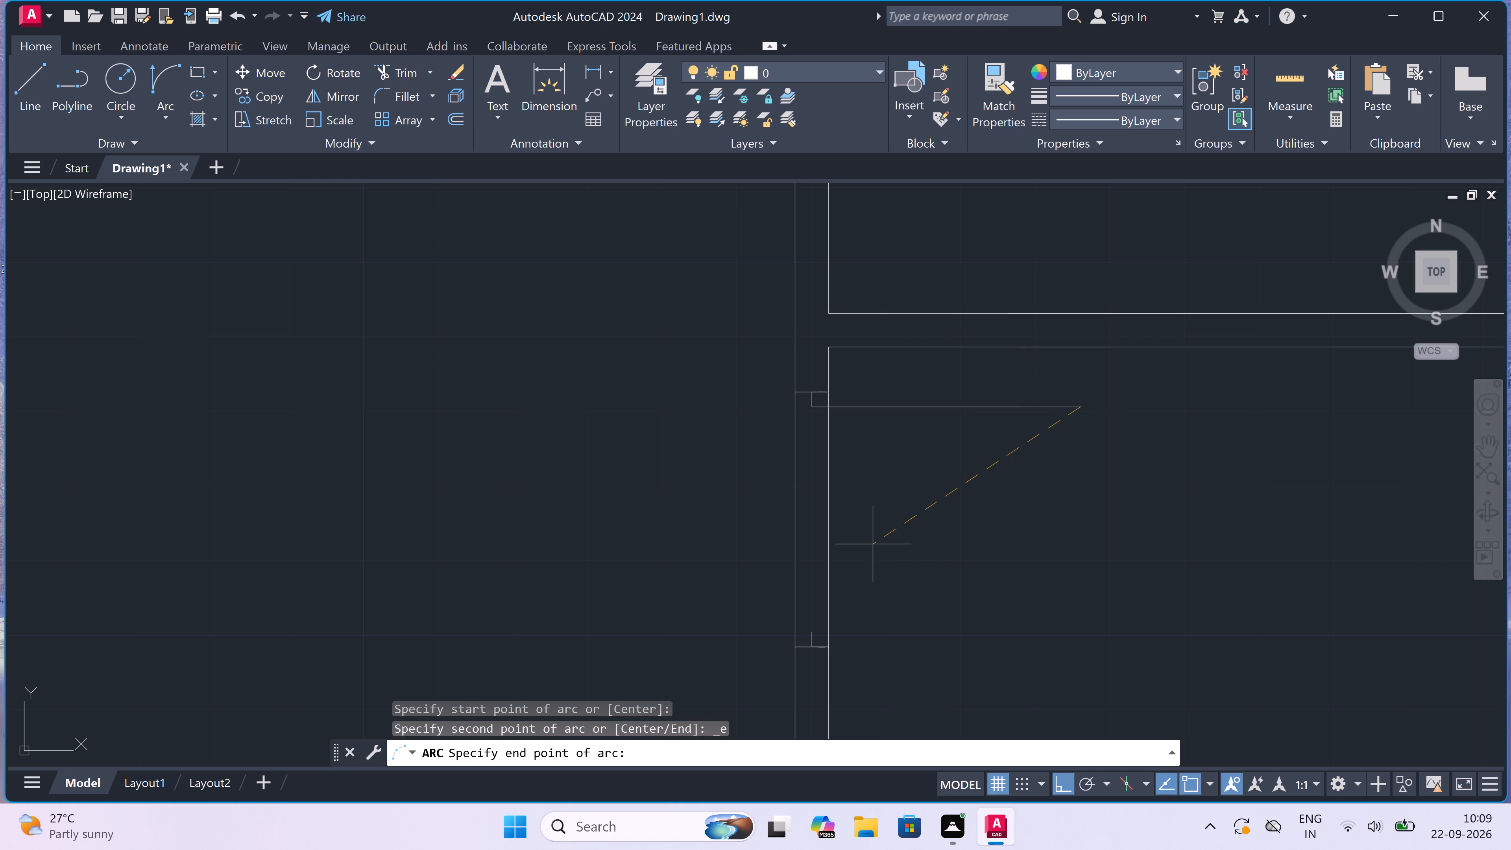
left_click(812, 633)
left_click(982, 637)
Trim both partition lines between the two jambs to open the new doorway.
scroll(857, 481, "down", 4)
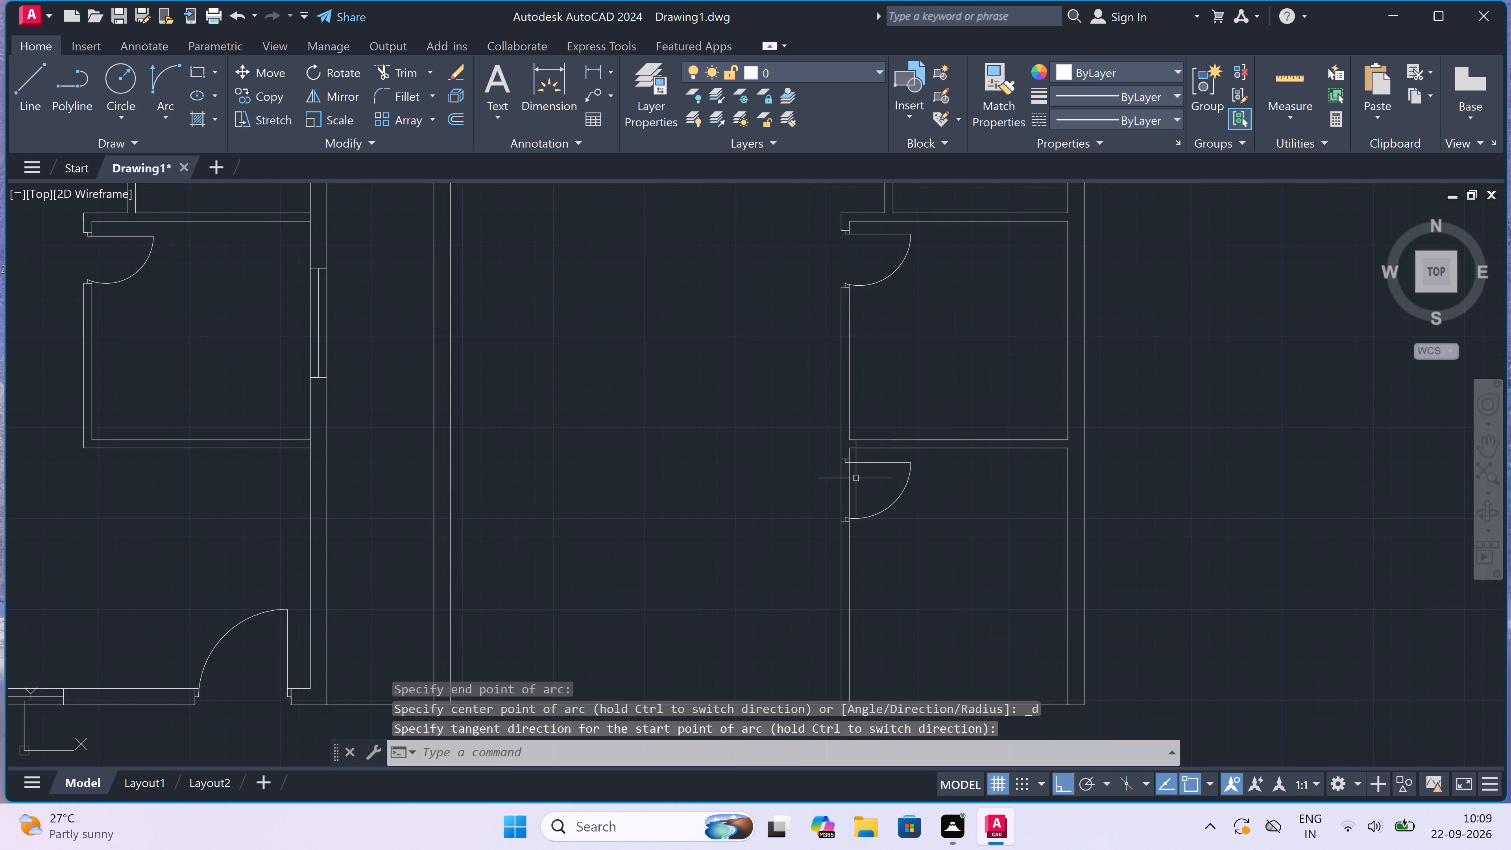
scroll(870, 482, "up", 2)
key("t")
key("r")
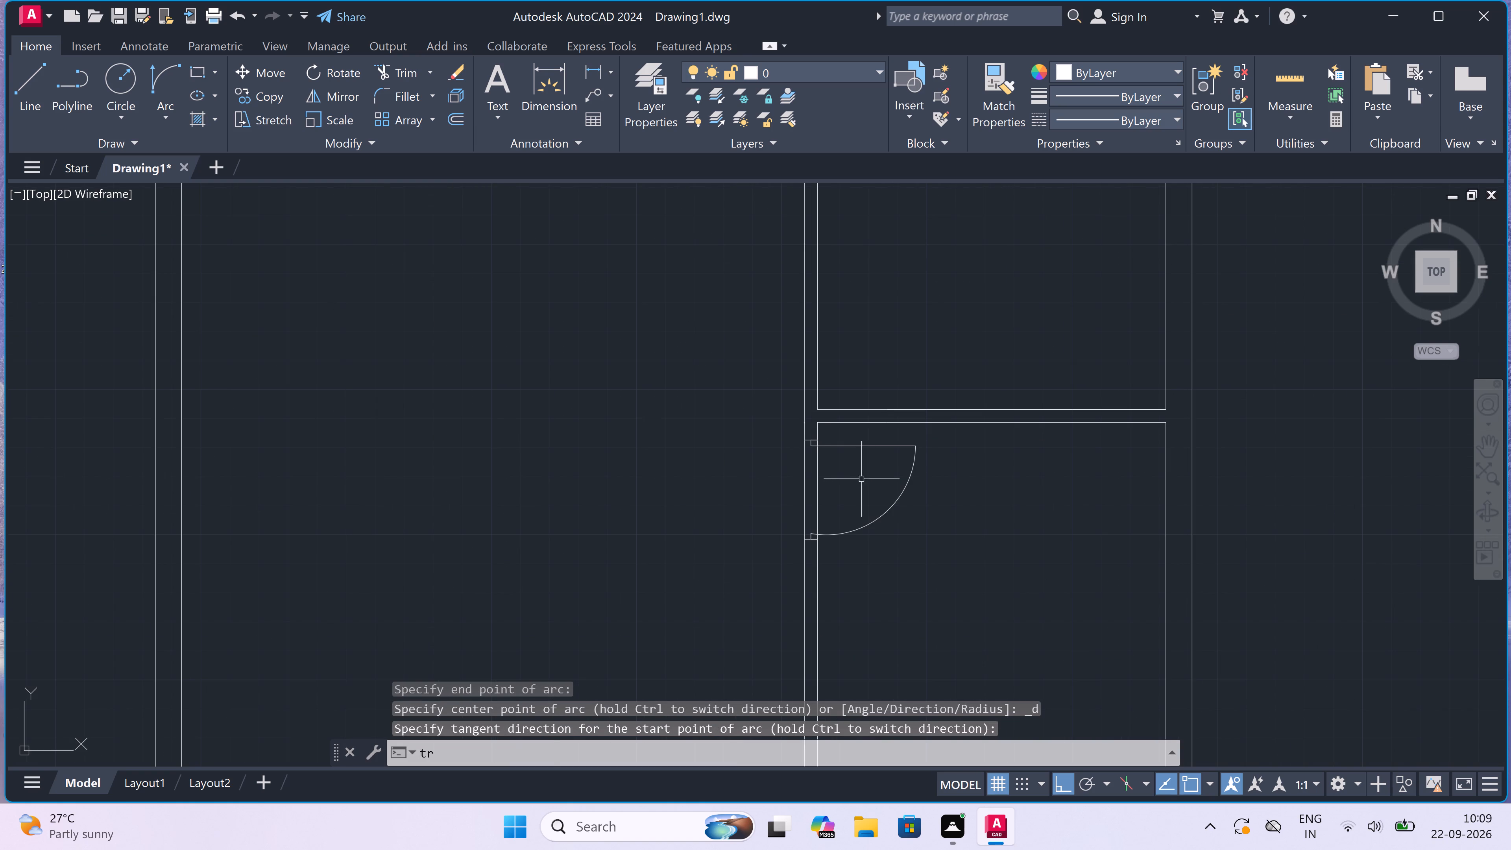
key("space")
left_click(848, 473)
left_click(678, 508)
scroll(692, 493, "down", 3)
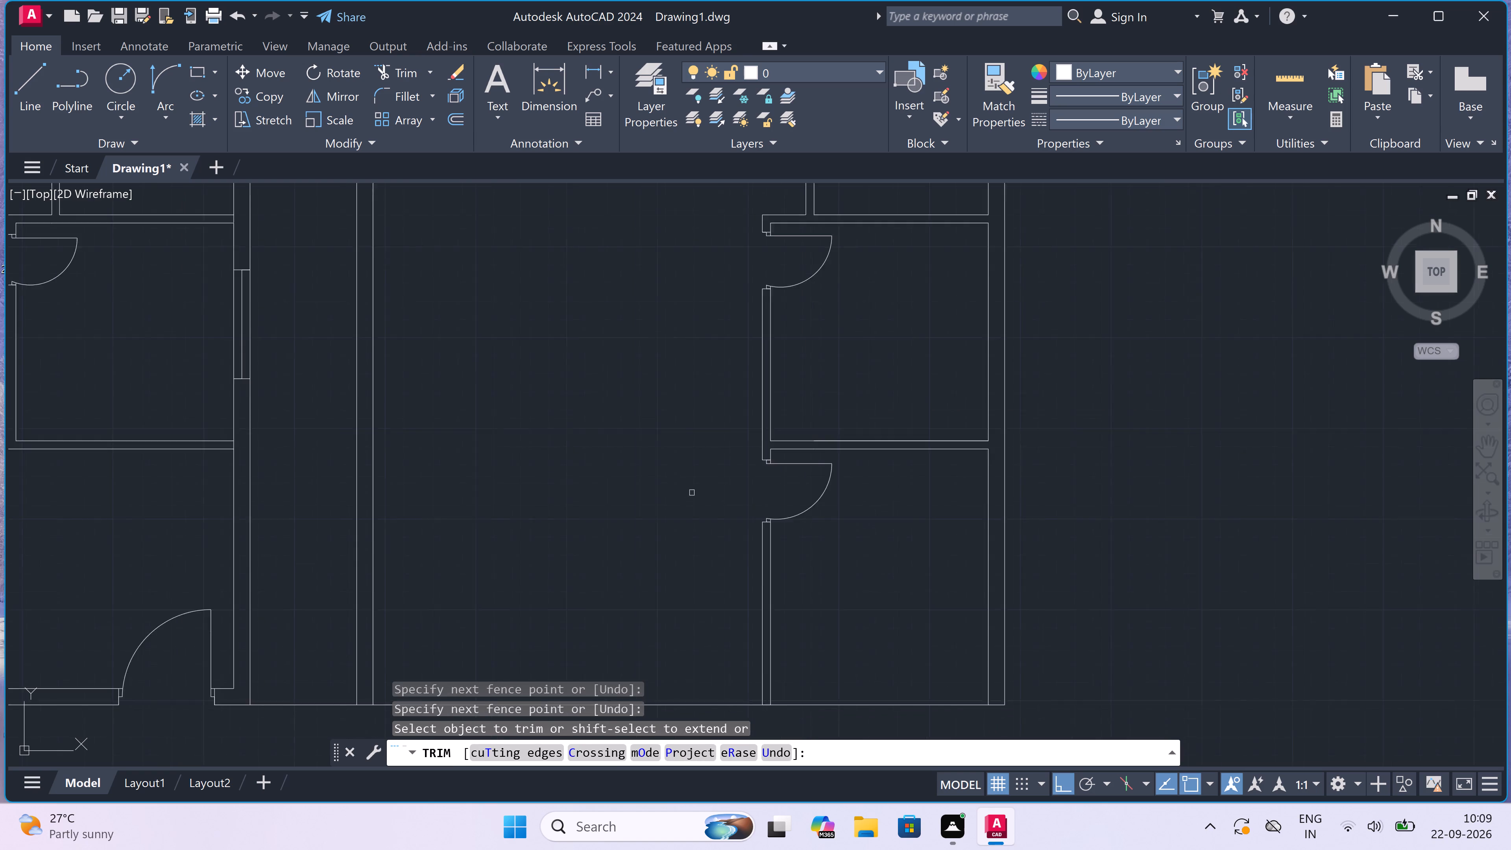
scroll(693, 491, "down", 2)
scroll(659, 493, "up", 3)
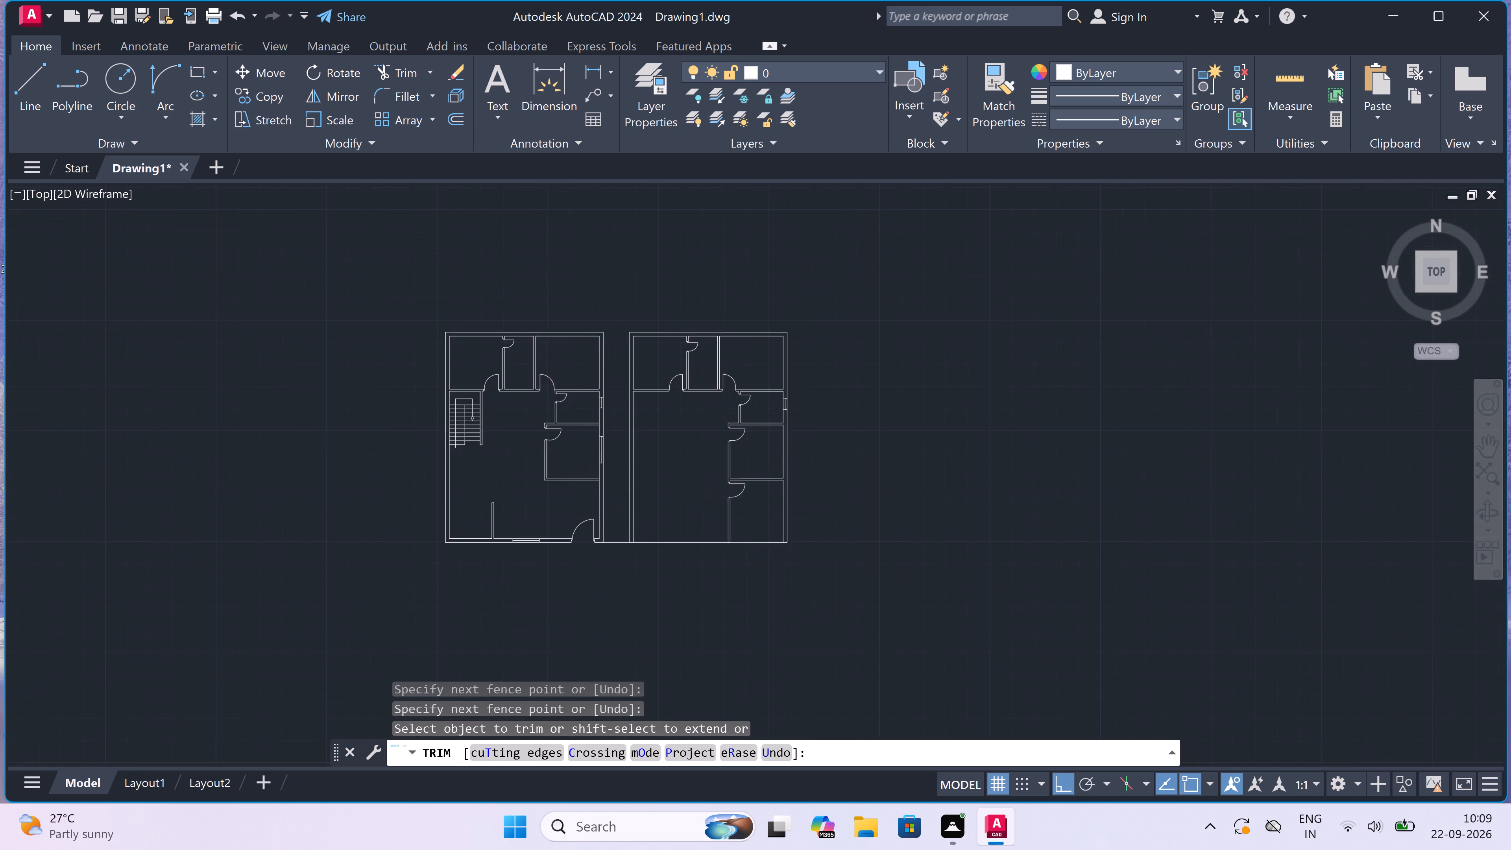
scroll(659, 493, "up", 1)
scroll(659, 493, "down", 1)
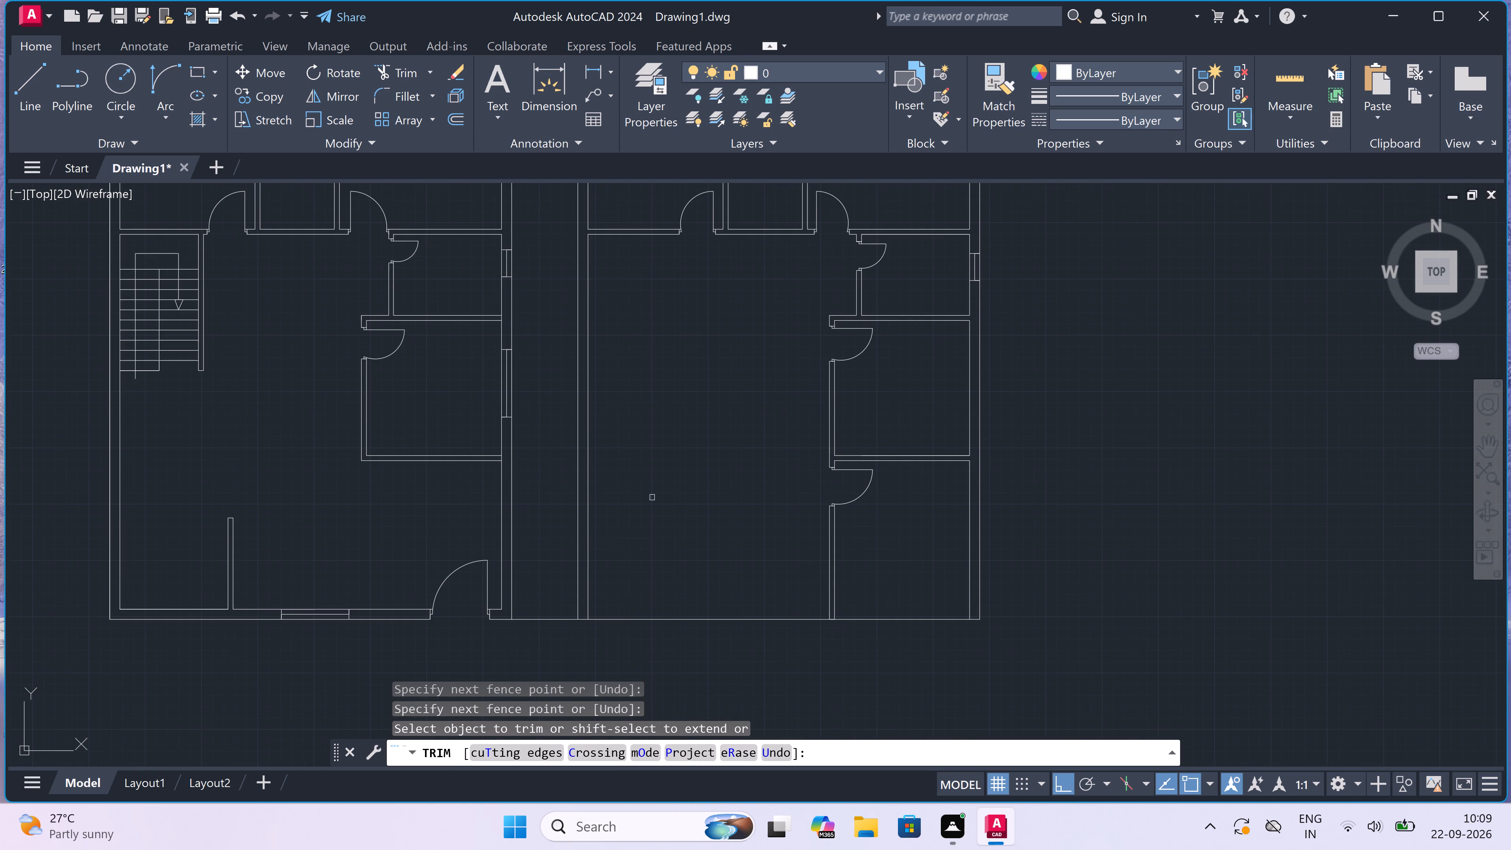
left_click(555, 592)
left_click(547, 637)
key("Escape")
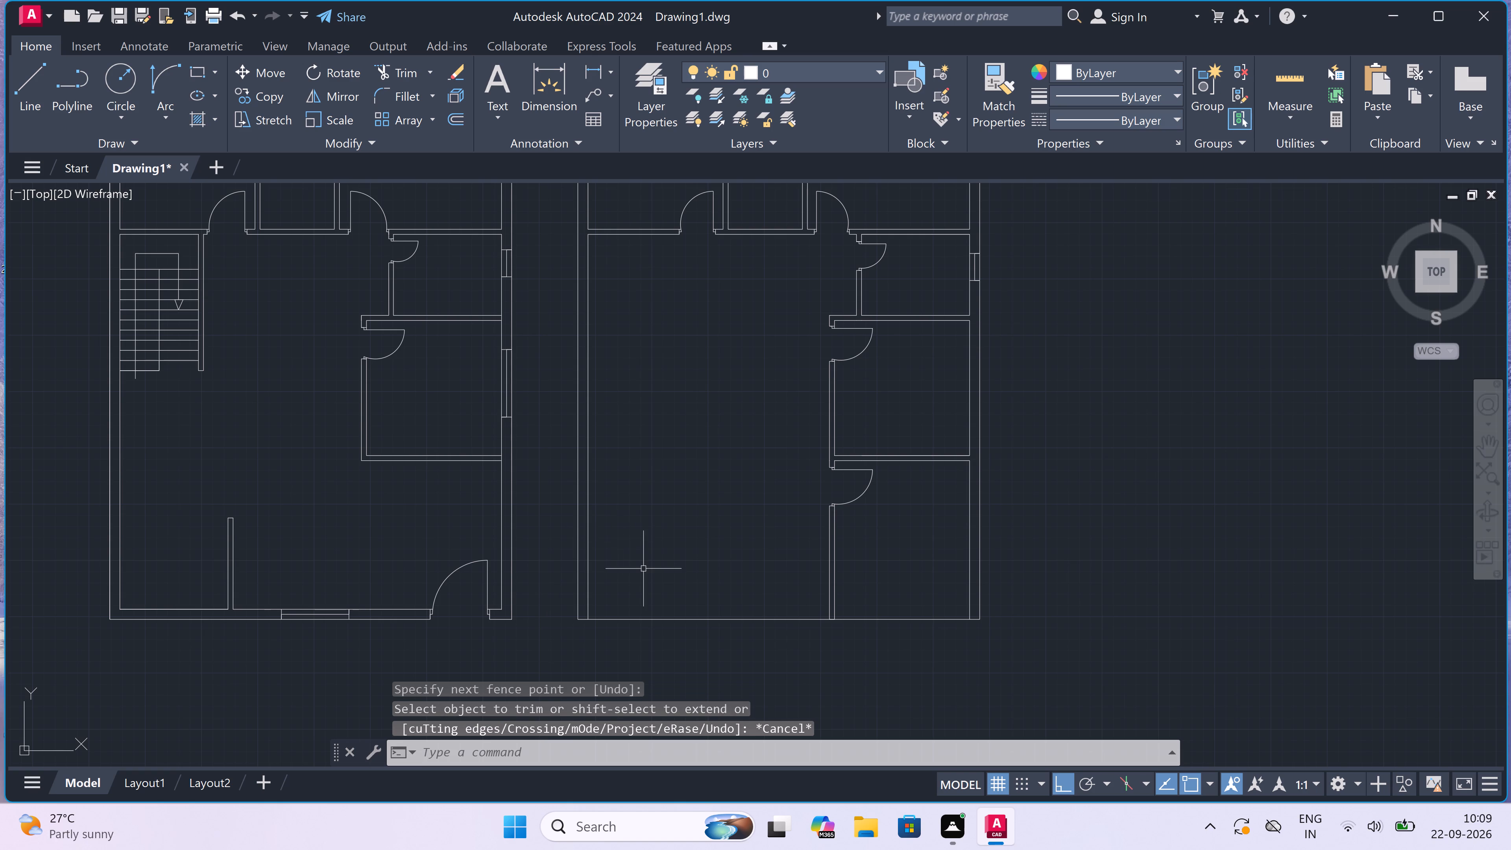
Draw the second plan's bottom inner wall line 9" above the outer line, from the left wall's inner line to the lower partition.
scroll(643, 569, "up", 1)
key("l")
key("space")
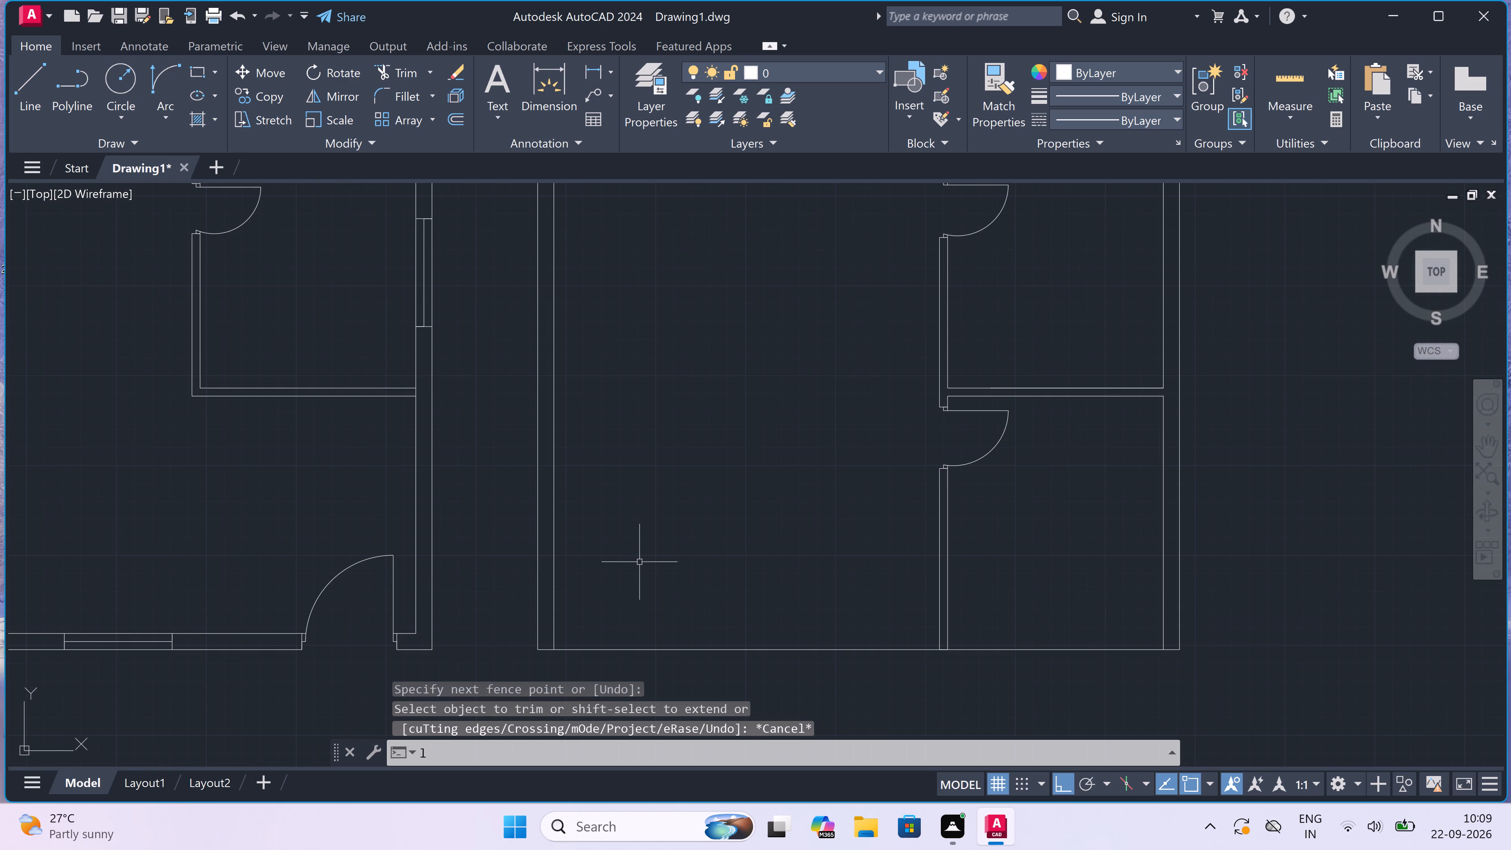
left_click(555, 650)
type("9\"")
key("space")
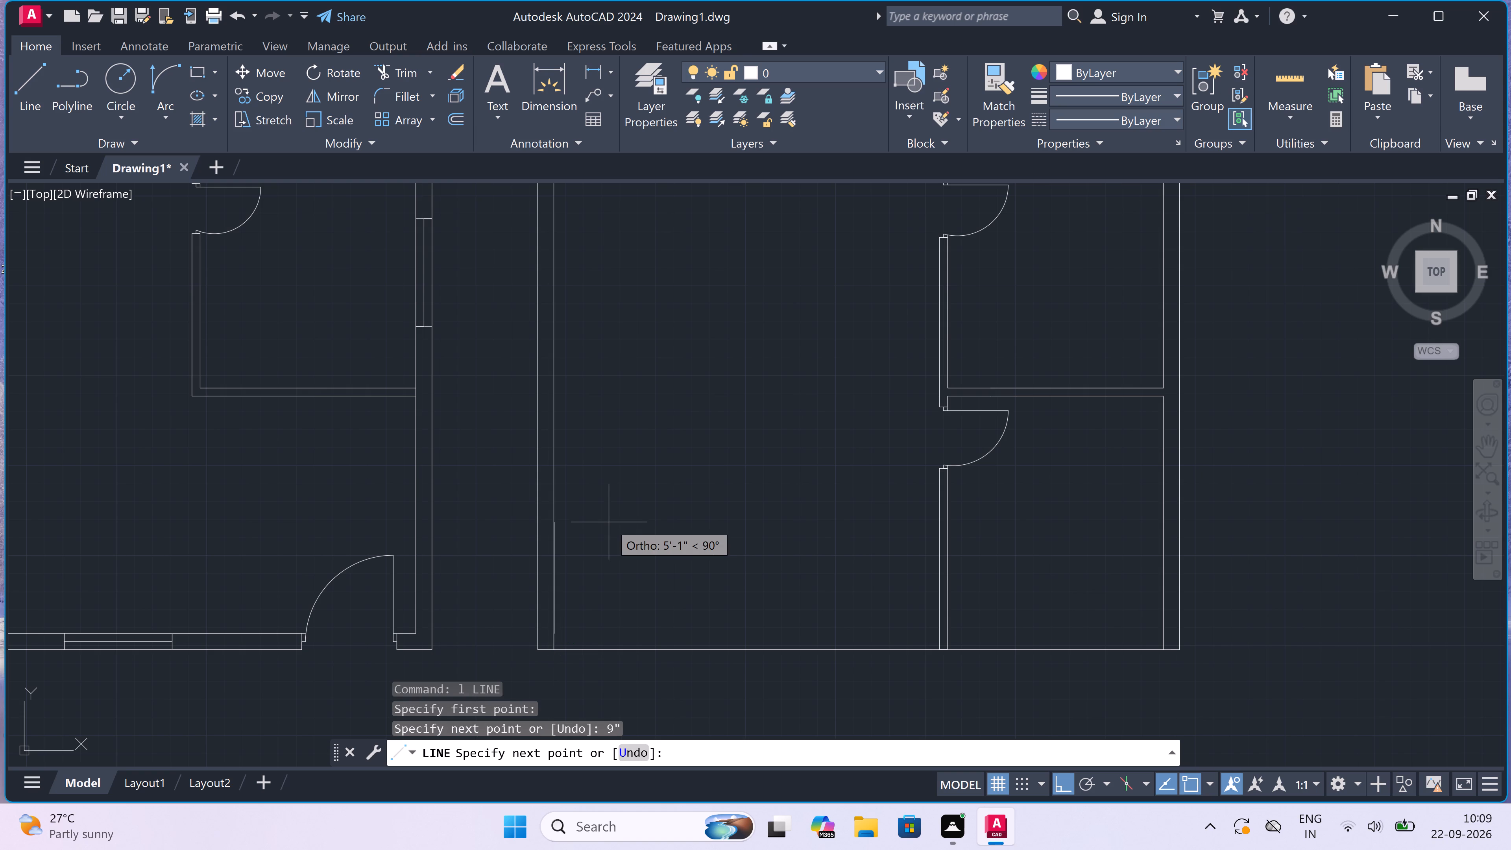
left_click(937, 632)
key("Escape")
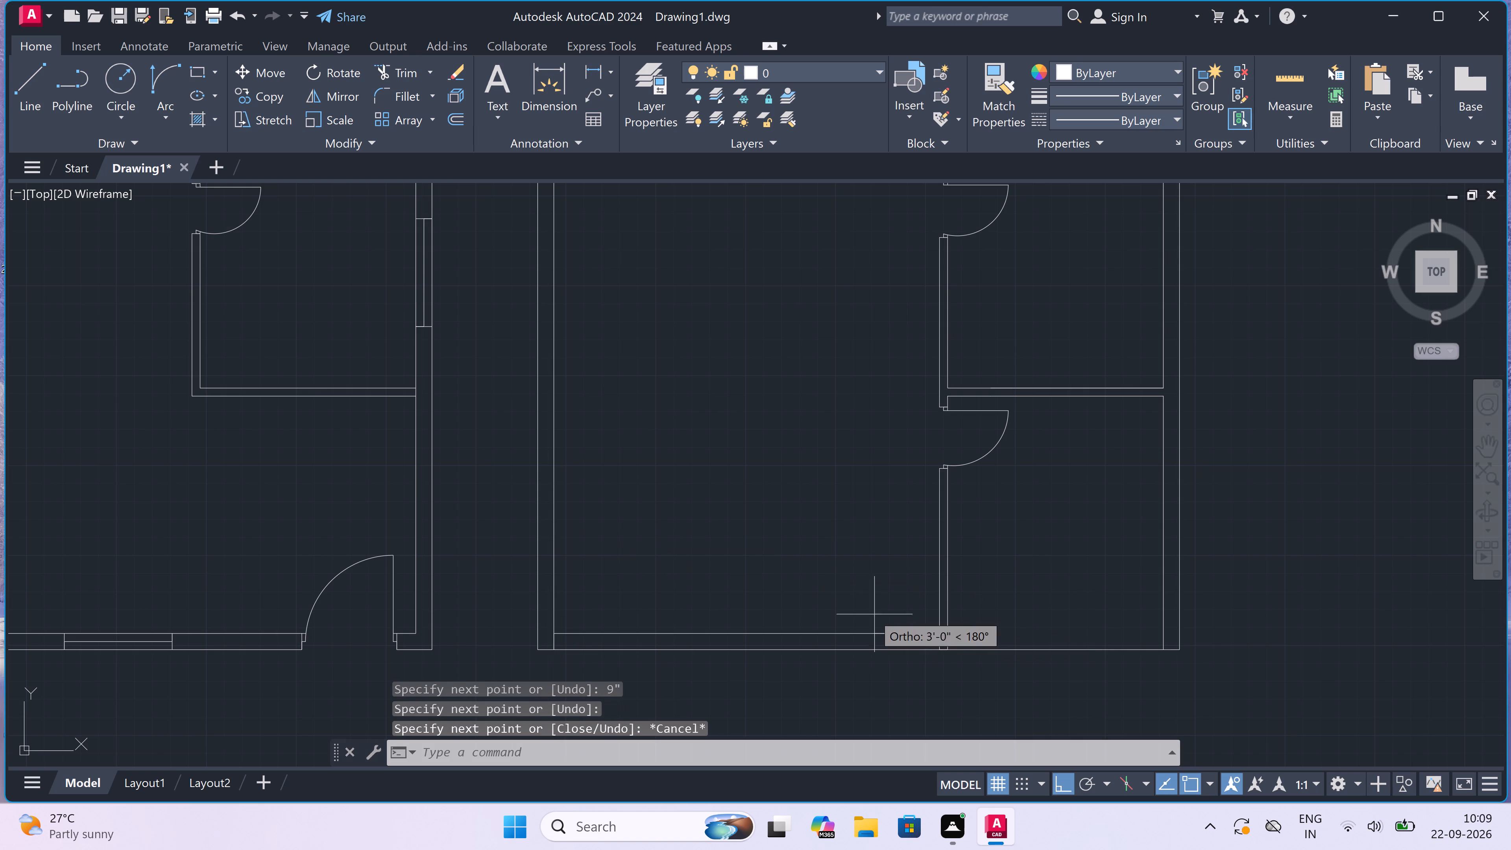
Trim the left wall's inner line where it runs past the new bottom inner wall line.
type("tr")
key("space")
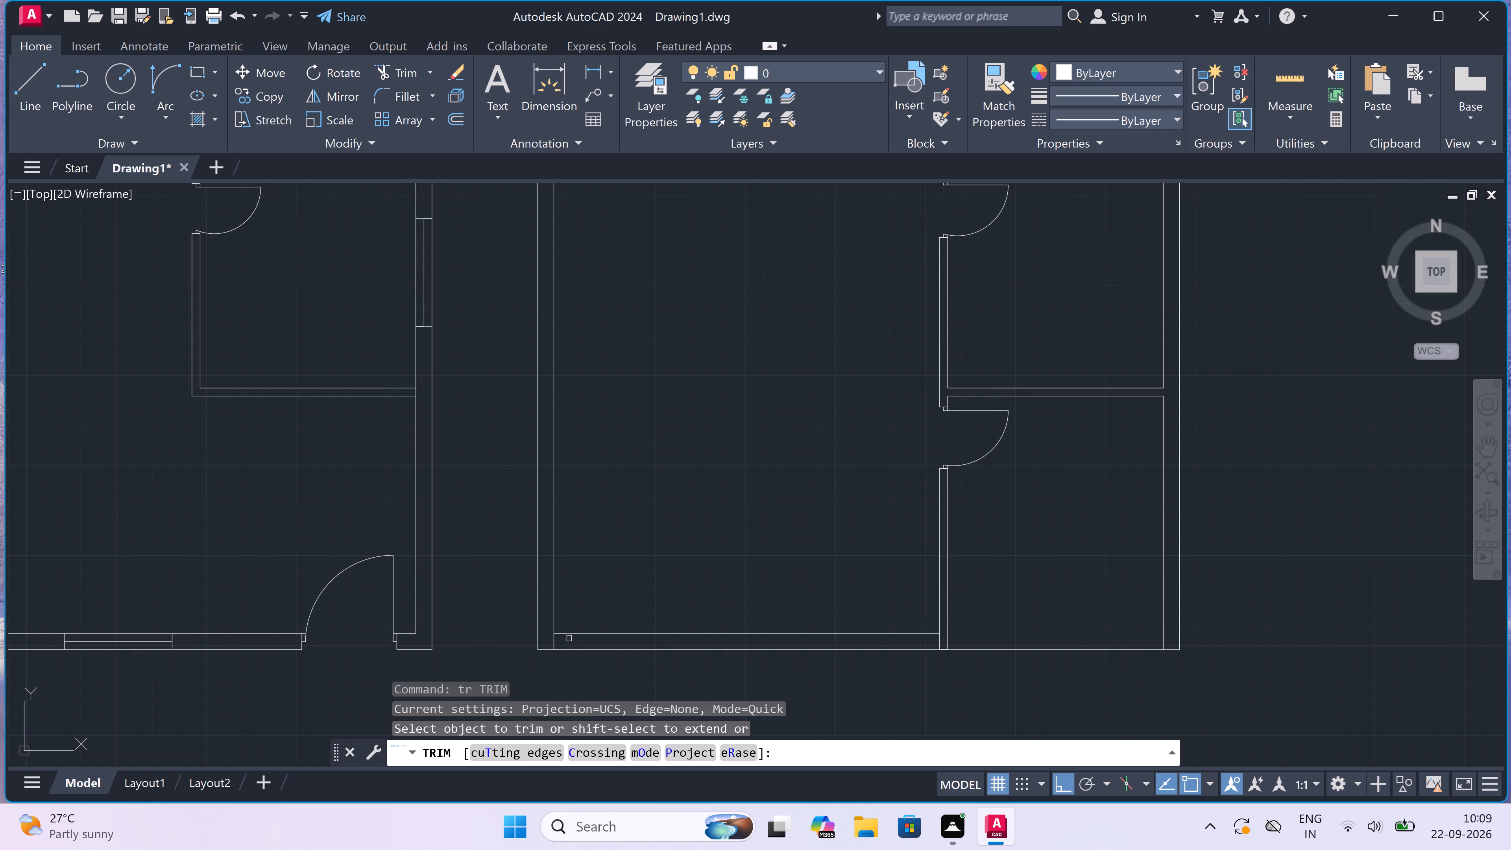
scroll(566, 635, "up", 2)
left_click_drag(523, 649, 534, 649)
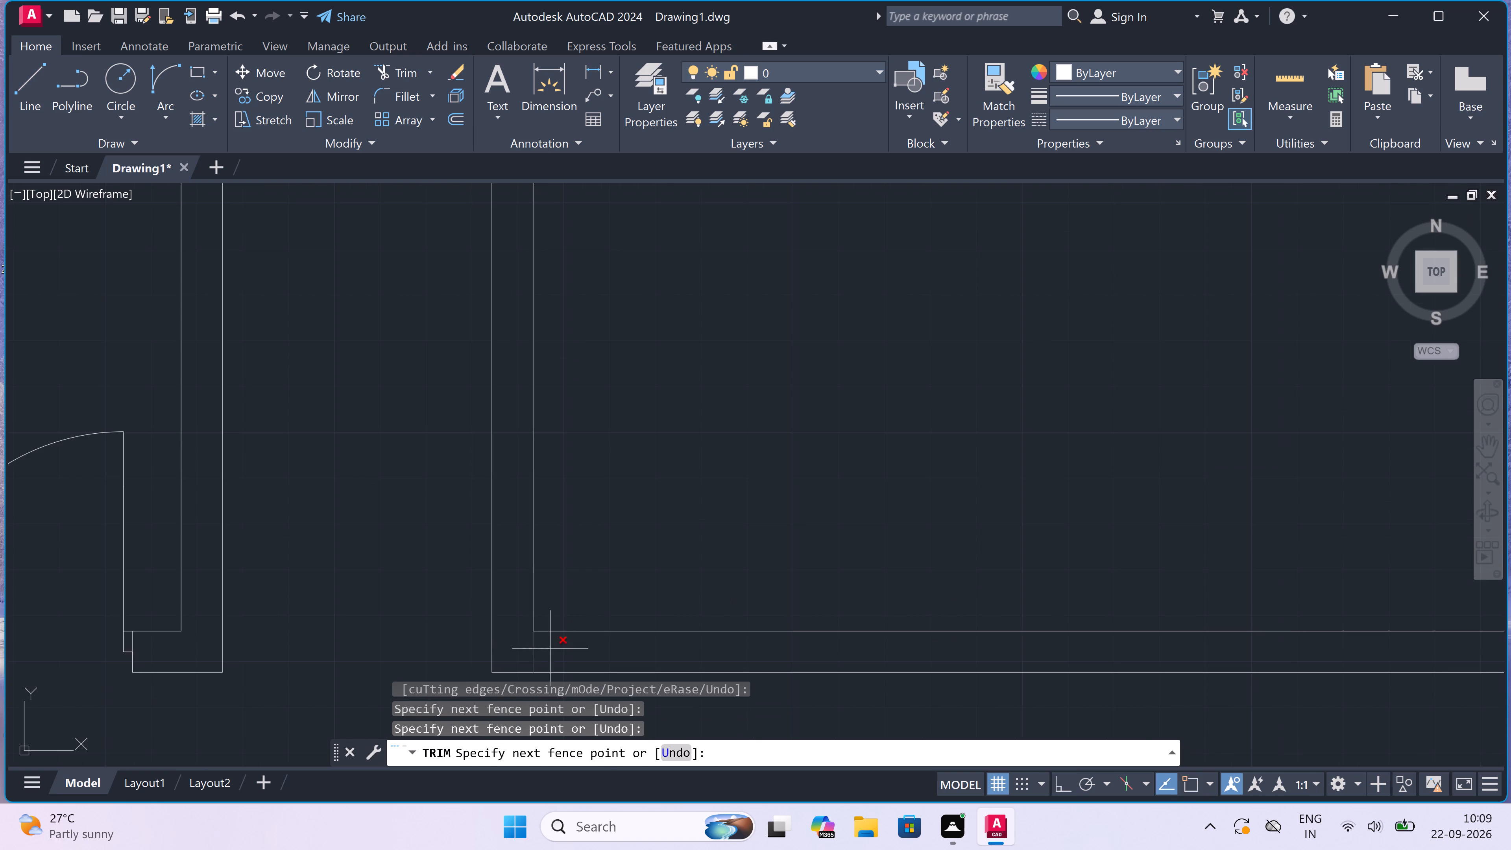
left_click(554, 650)
key("Escape")
Draw a 4.5" thick staircase wall down from the second plan's upper-left room wall, ending level with the first plan's staircase wall.
scroll(556, 647, "down", 4)
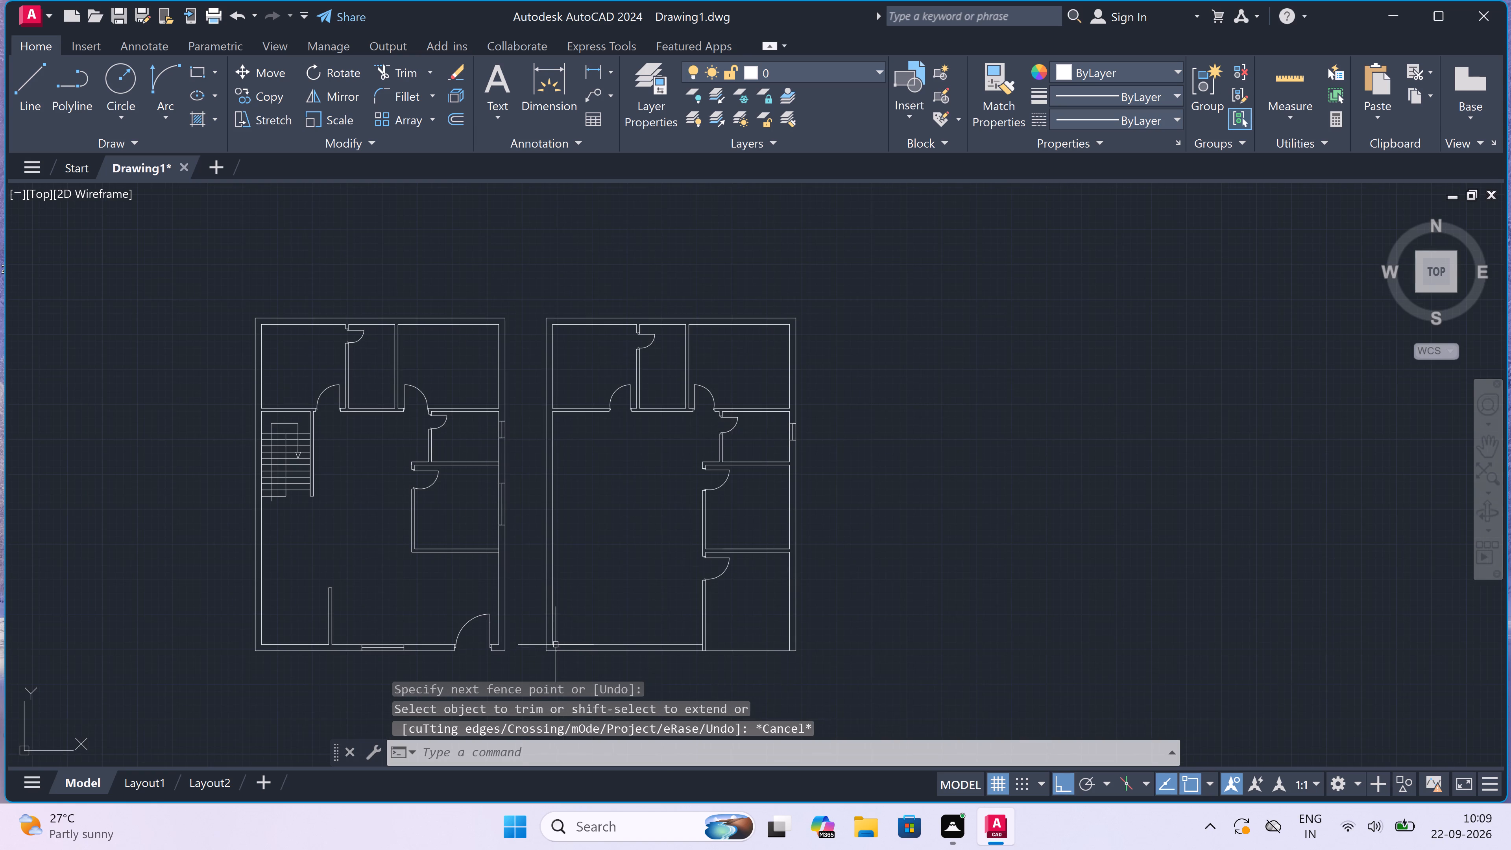
scroll(574, 609, "up", 1)
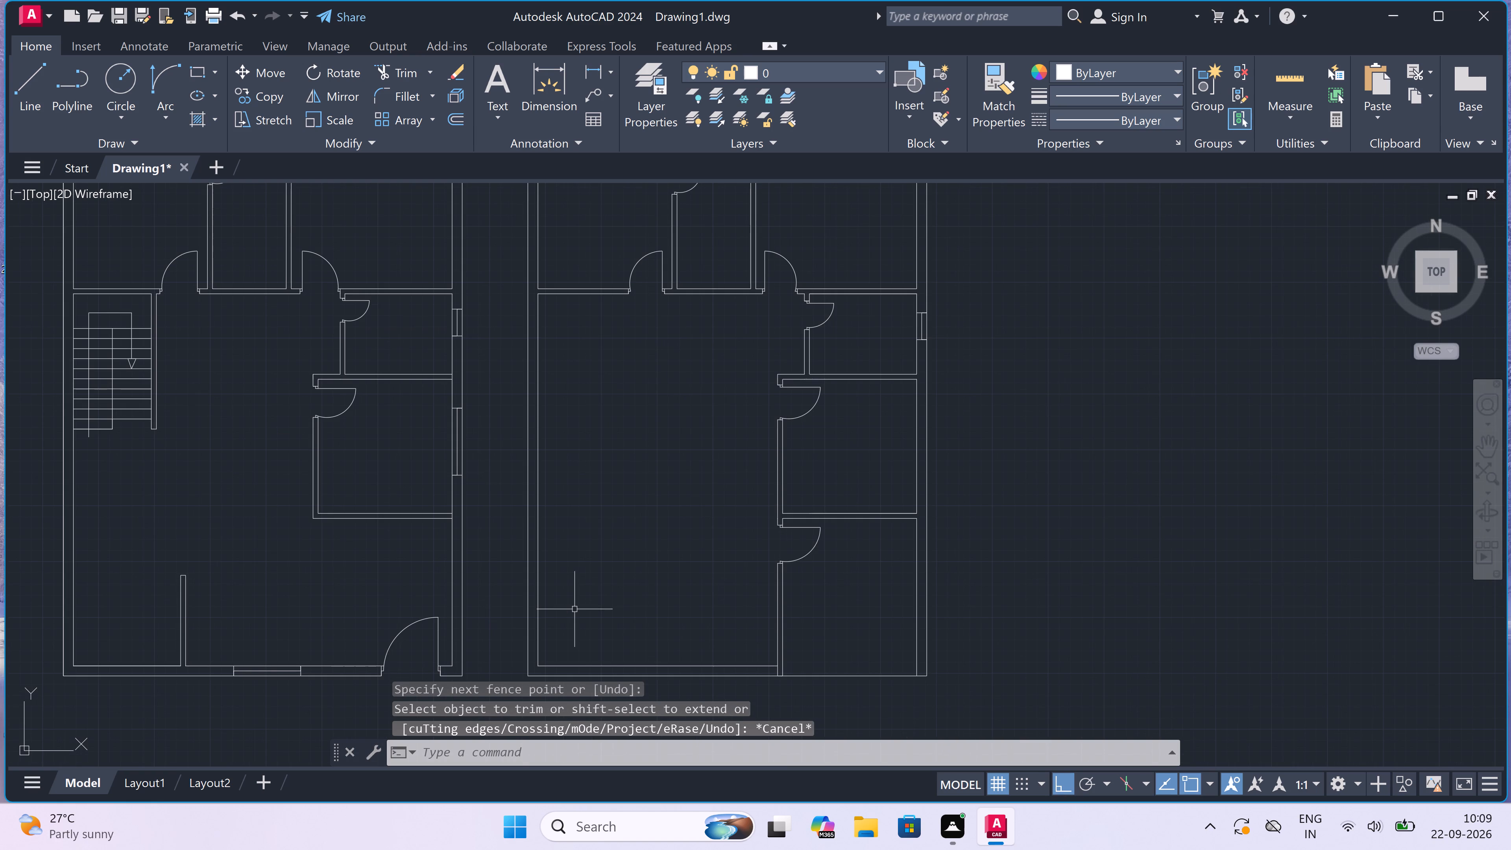
scroll(574, 609, "down", 2)
scroll(576, 604, "up", 1)
scroll(576, 602, "down", 1)
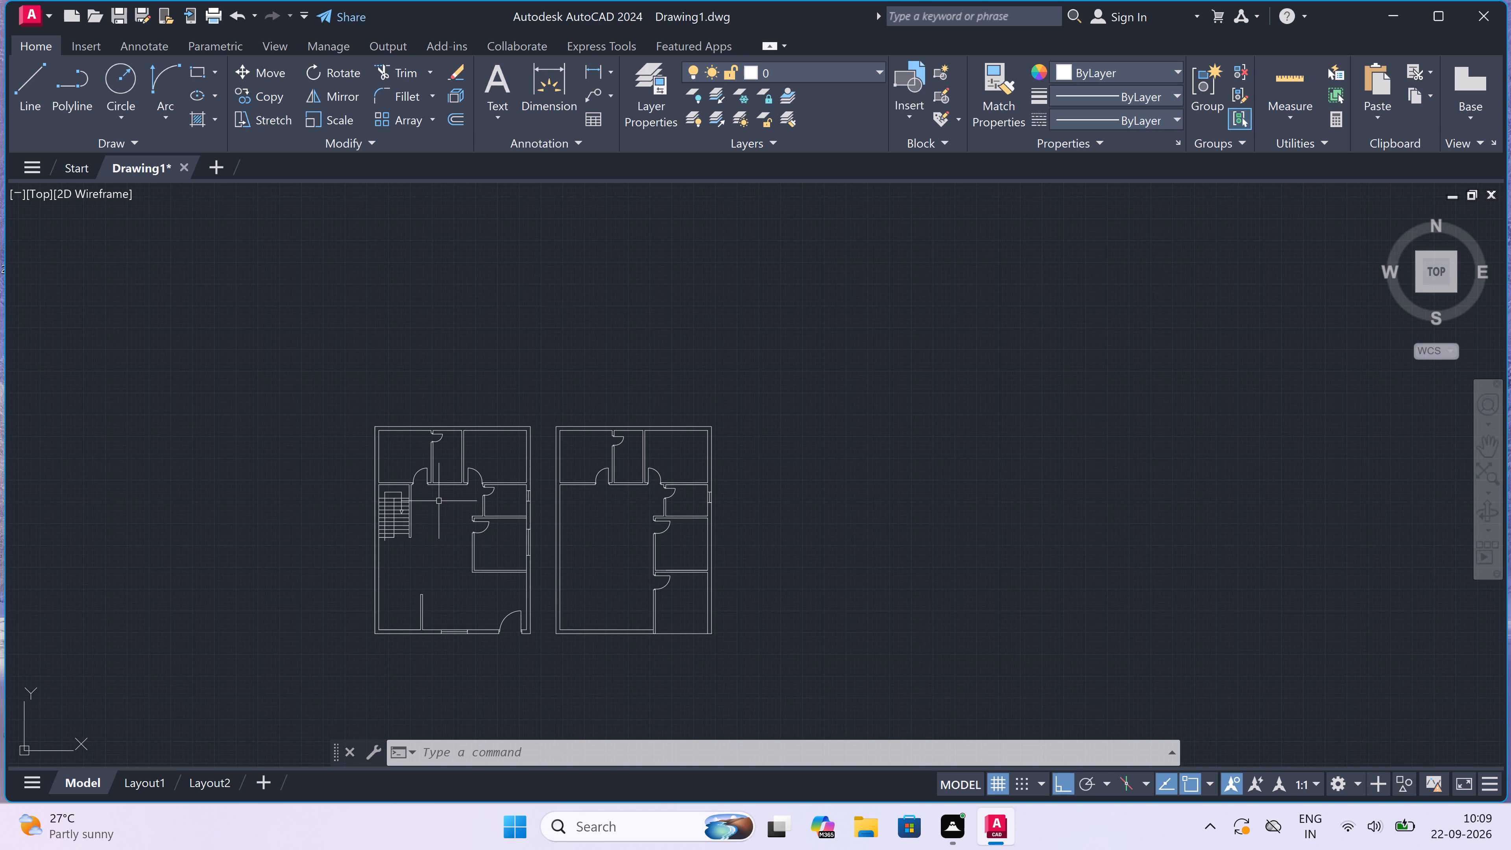
scroll(566, 480, "up", 2)
key("l")
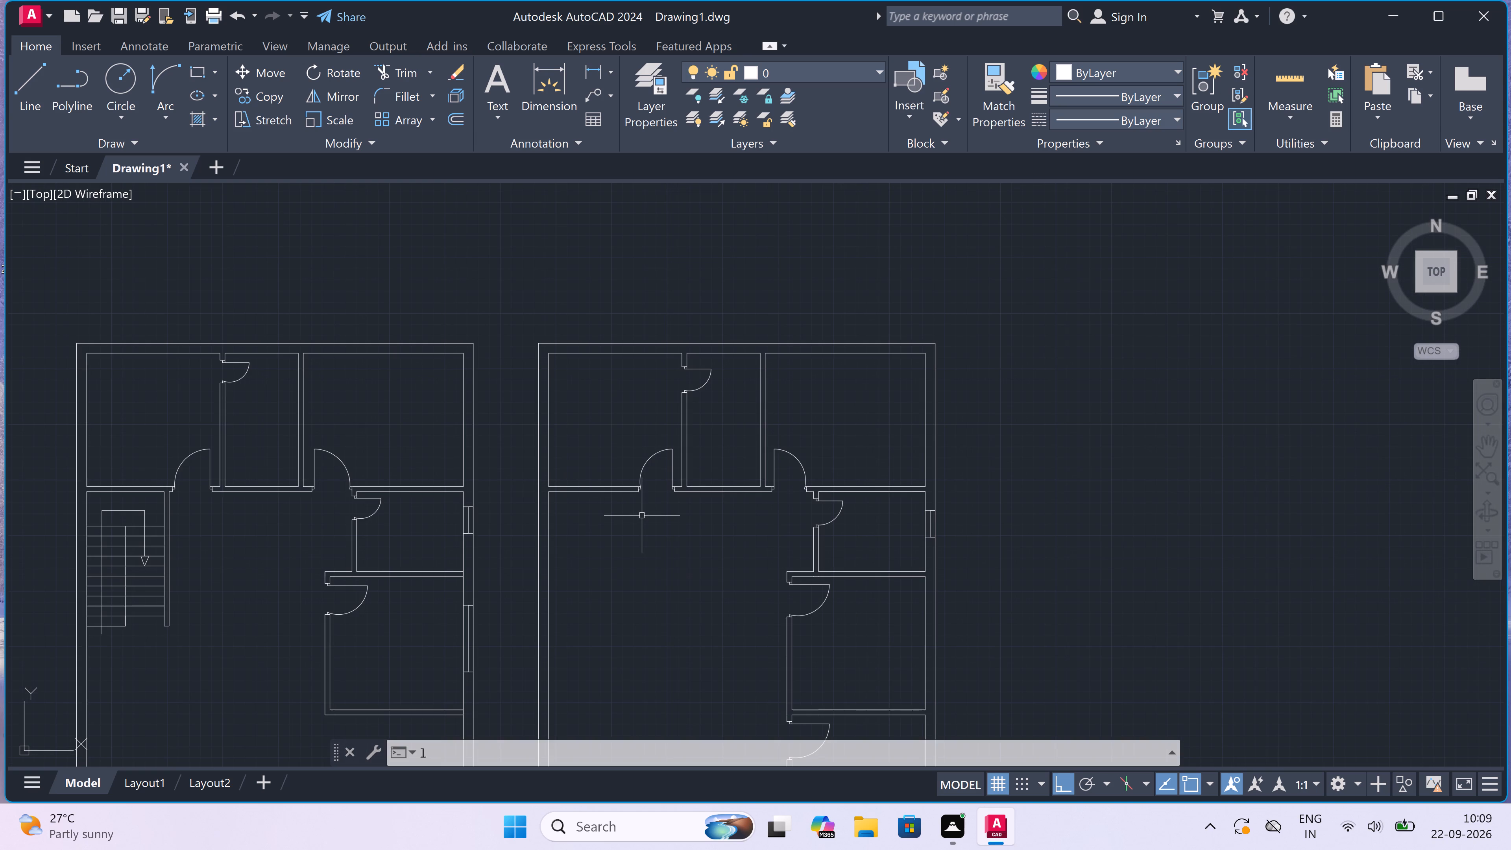
key("space")
scroll(629, 502, "up", 2)
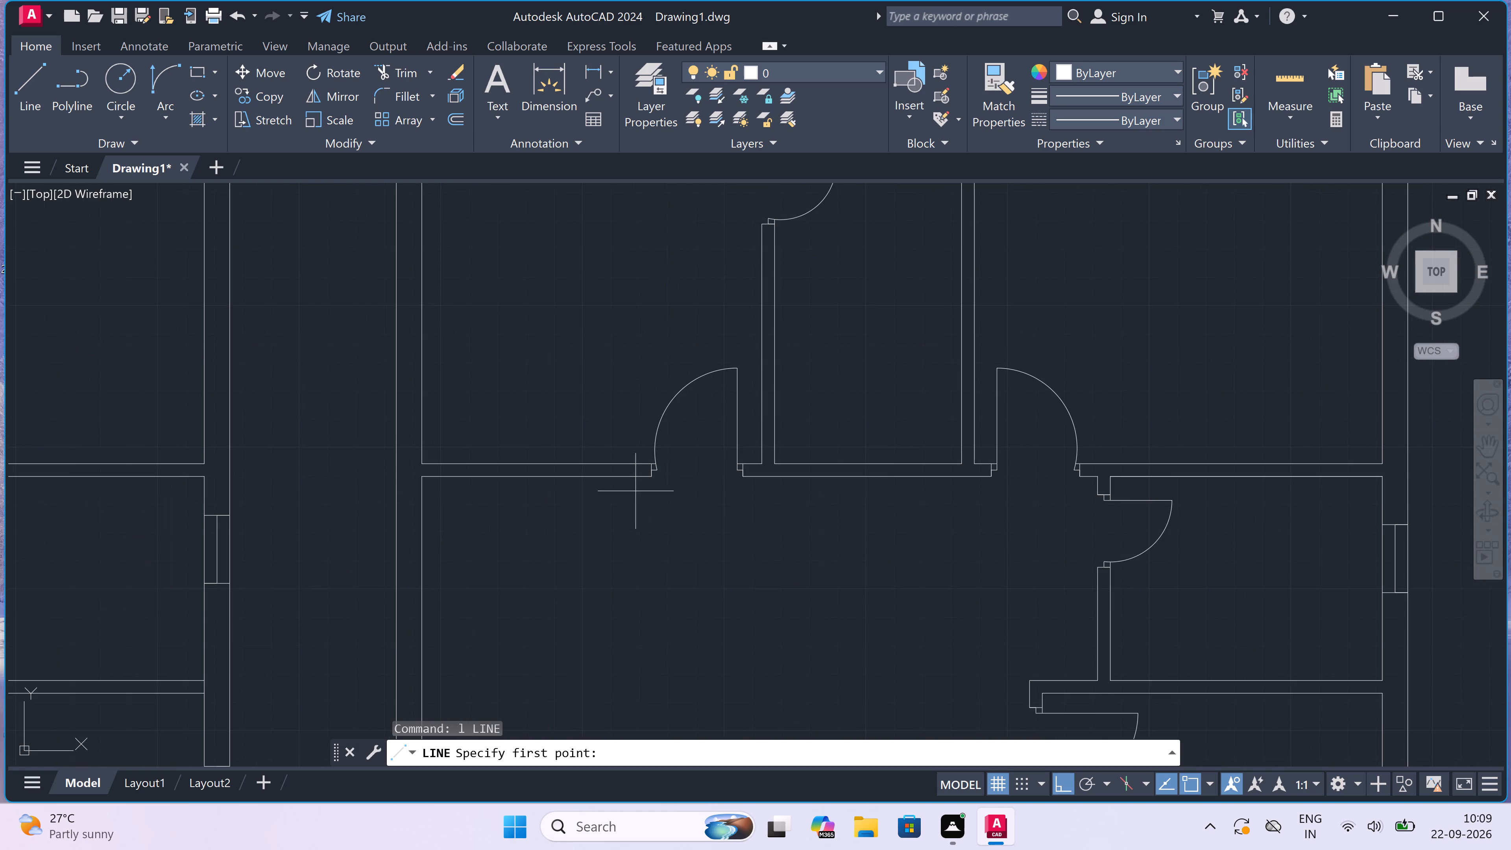
scroll(639, 476, "up", 3)
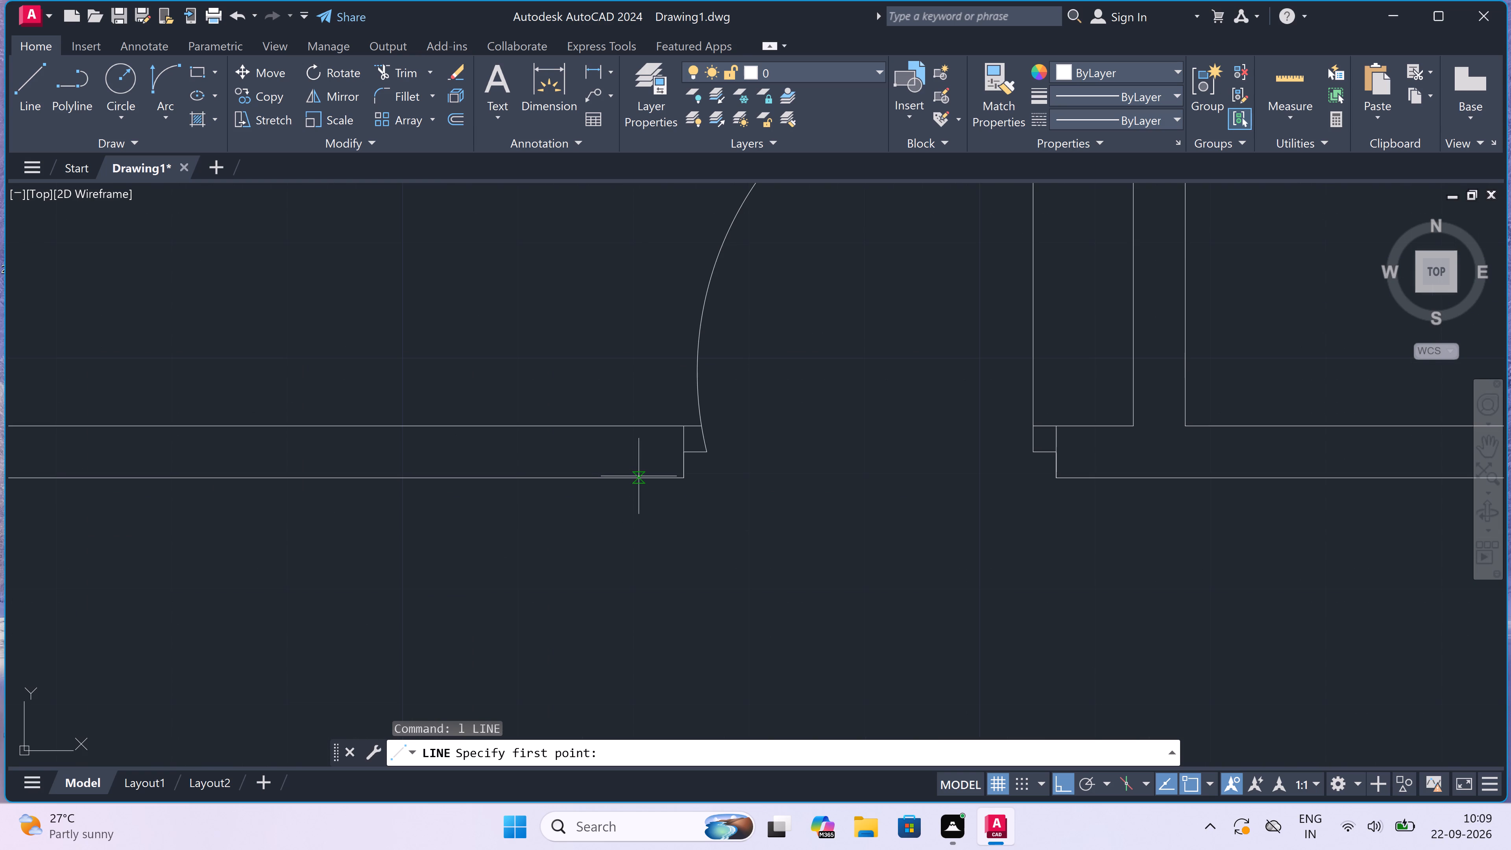
left_click(649, 478)
scroll(649, 478, "down", 4)
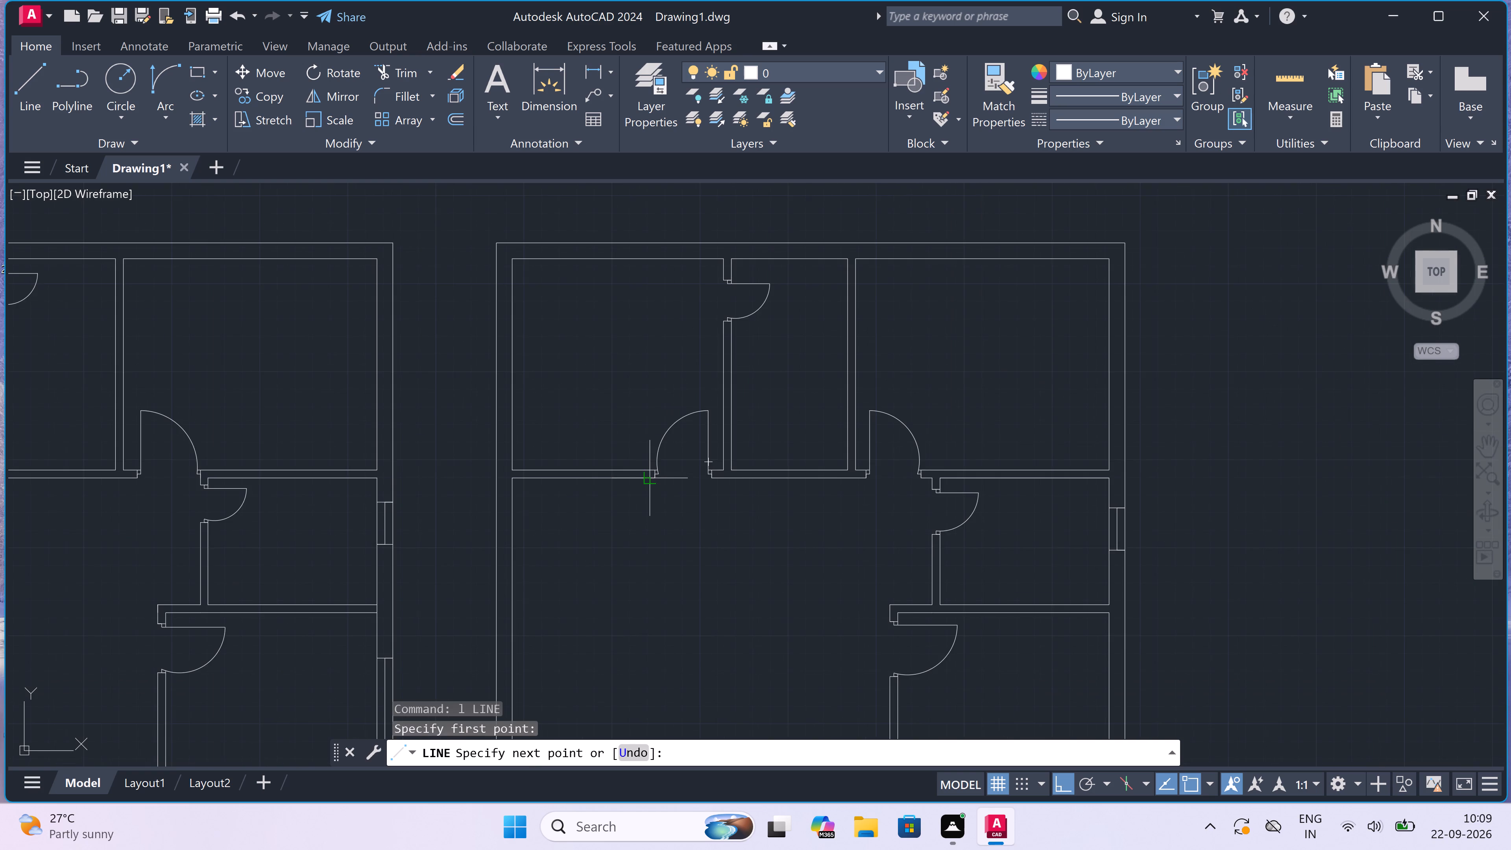
scroll(649, 478, "down", 1)
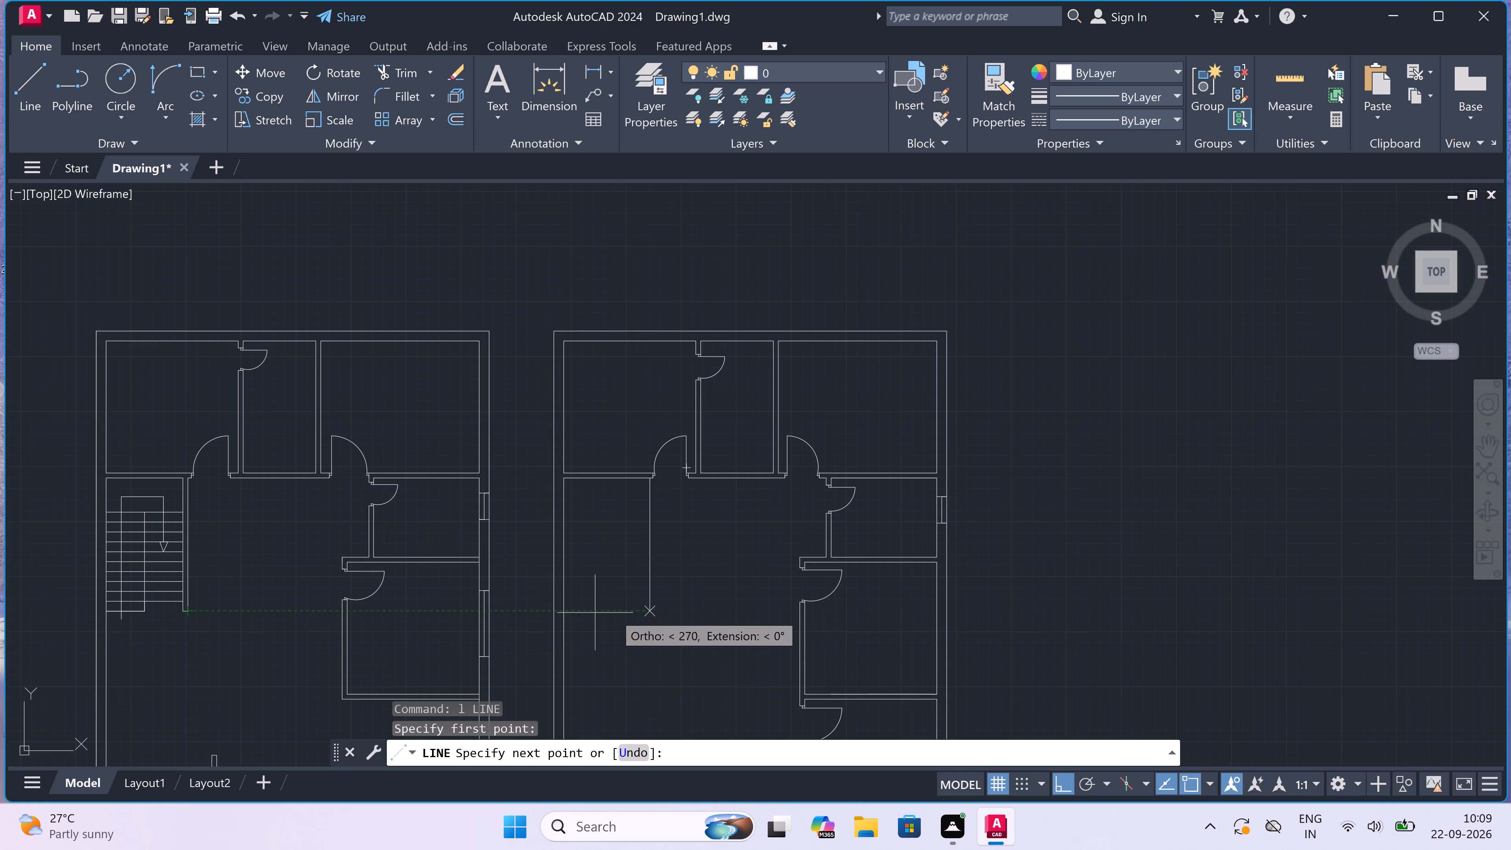
left_click(649, 613)
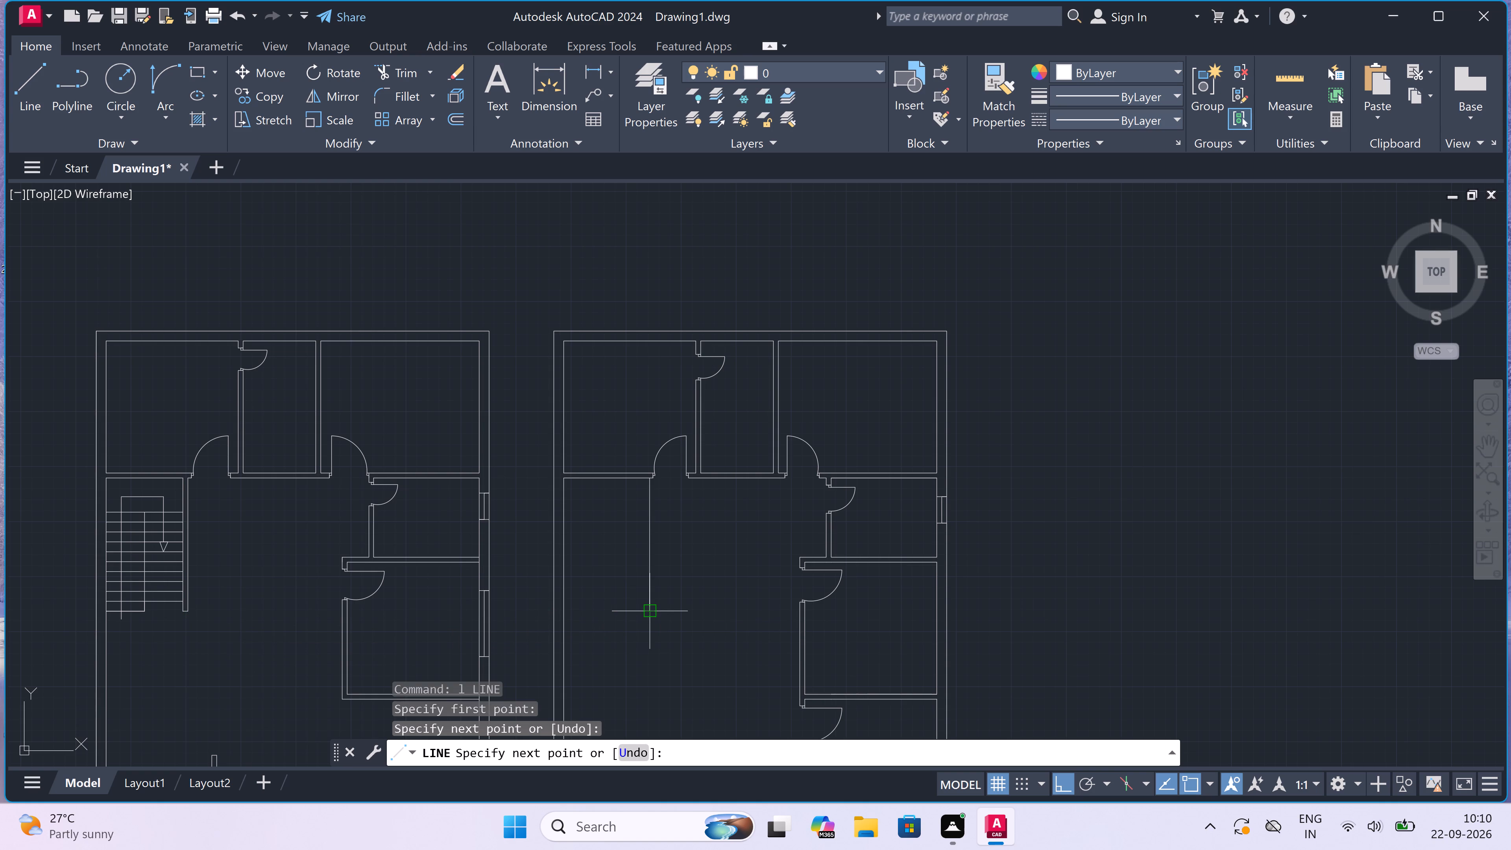
scroll(607, 617, "up", 2)
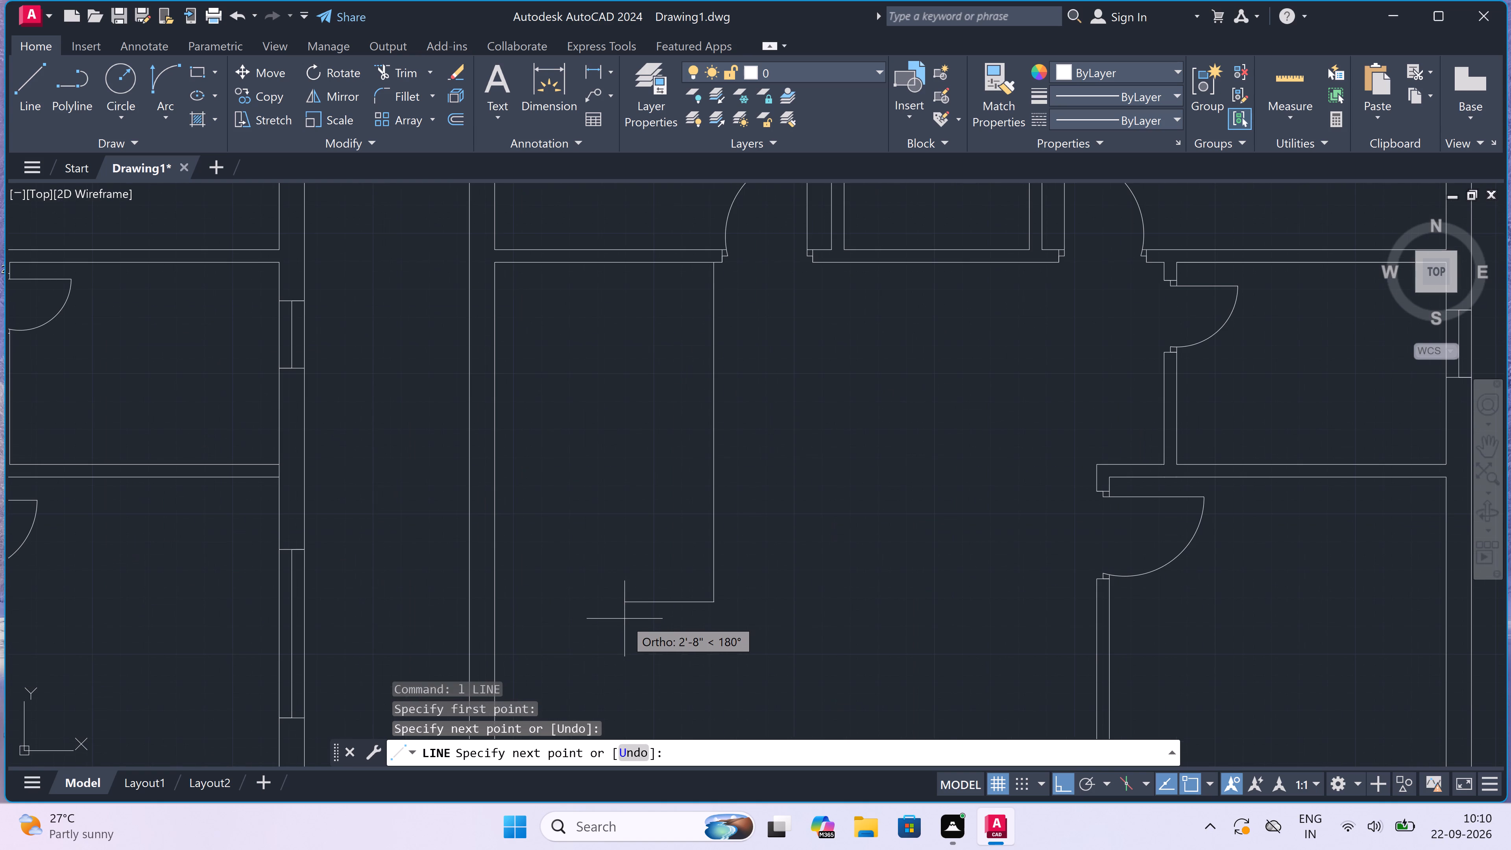
type("4.5\"")
key("space")
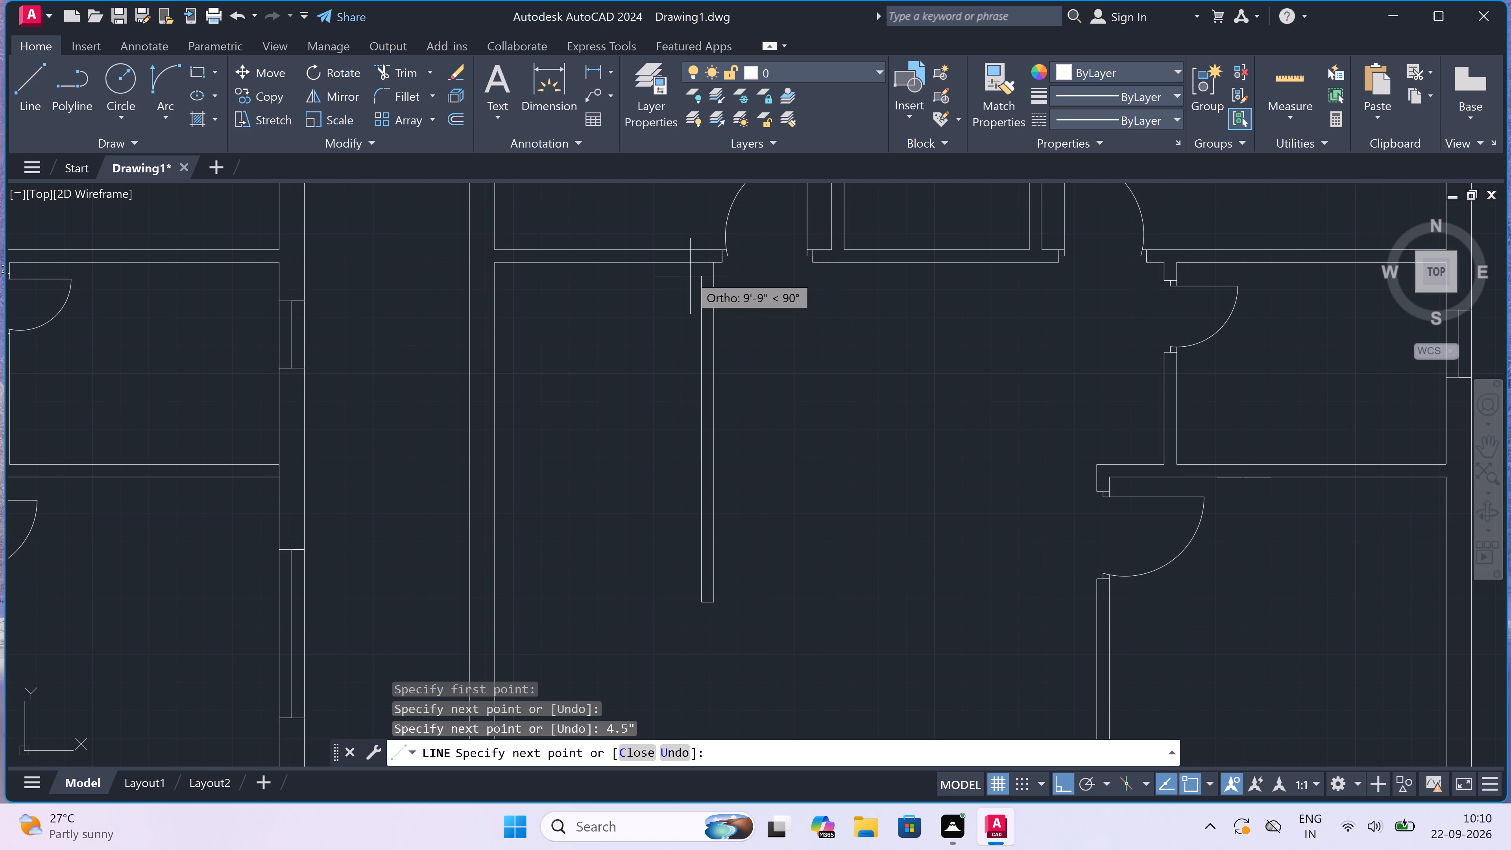
left_click(700, 259)
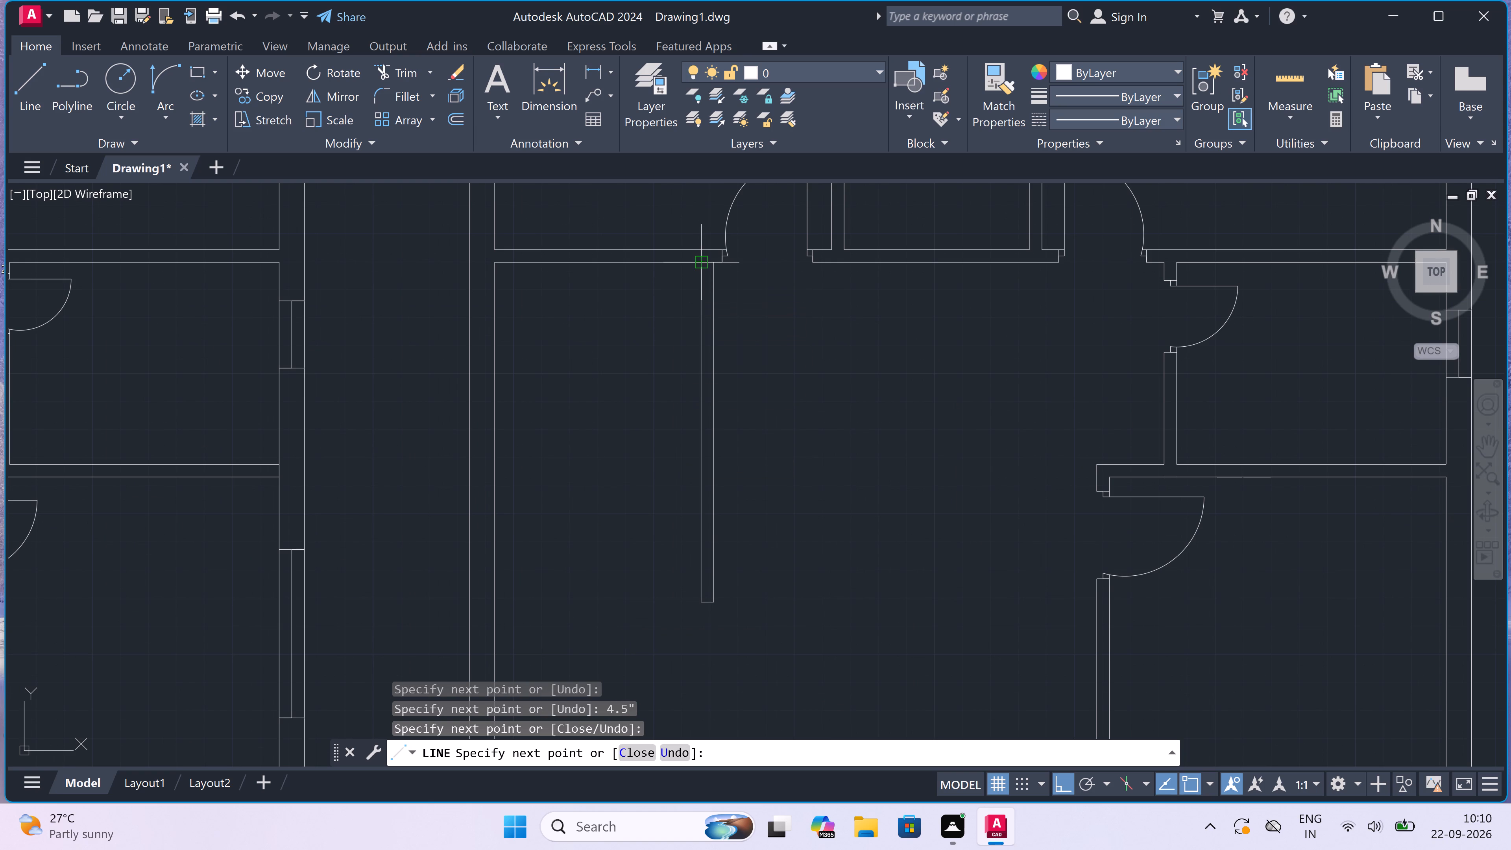
key("Escape")
Draw a horizontal line from the staircase wall's lower inner corner to the left wall's inner line.
key("space")
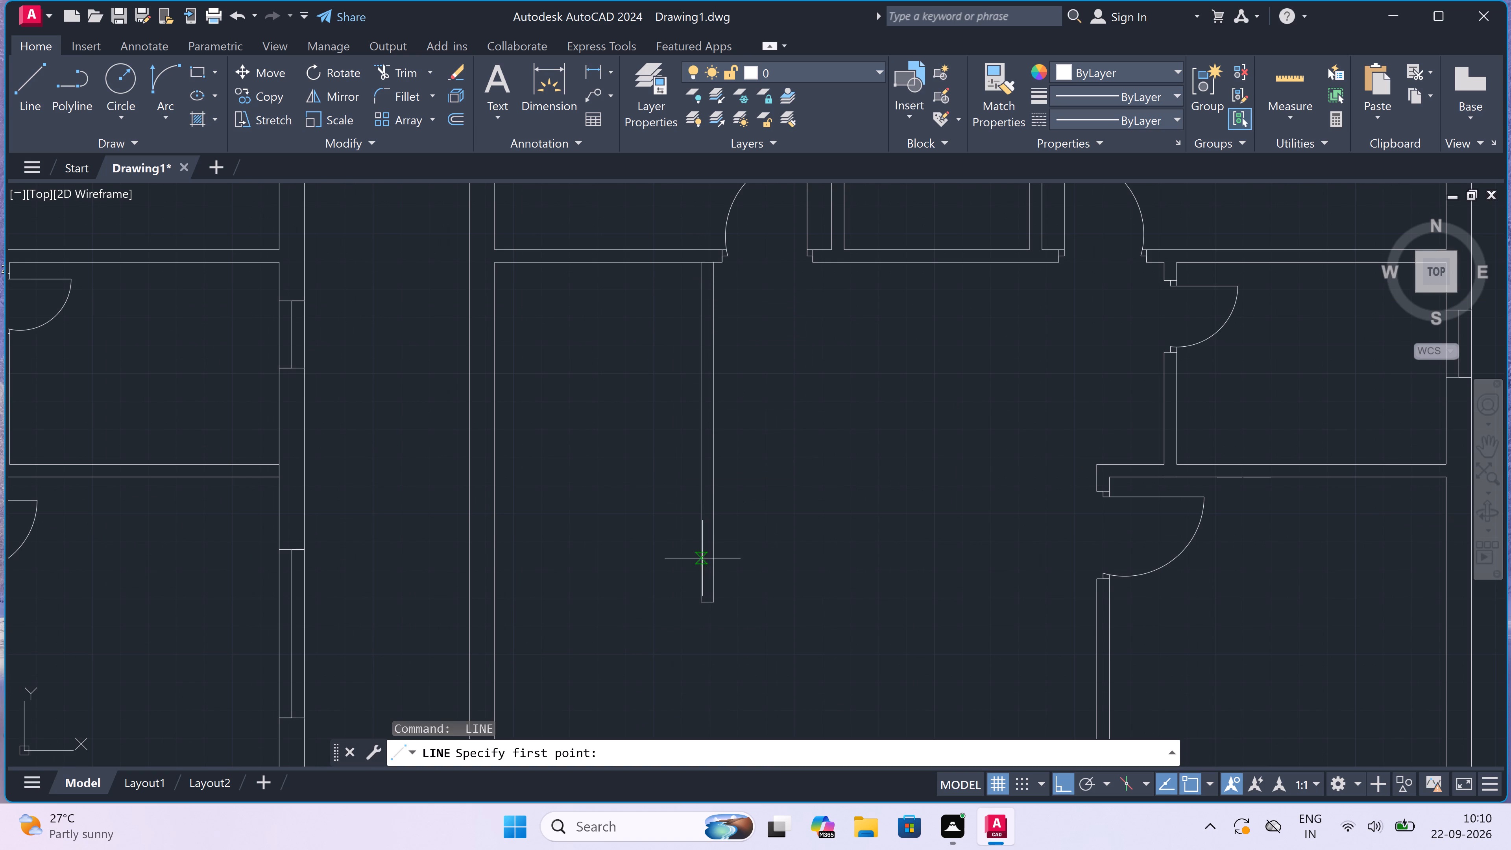
left_click(702, 602)
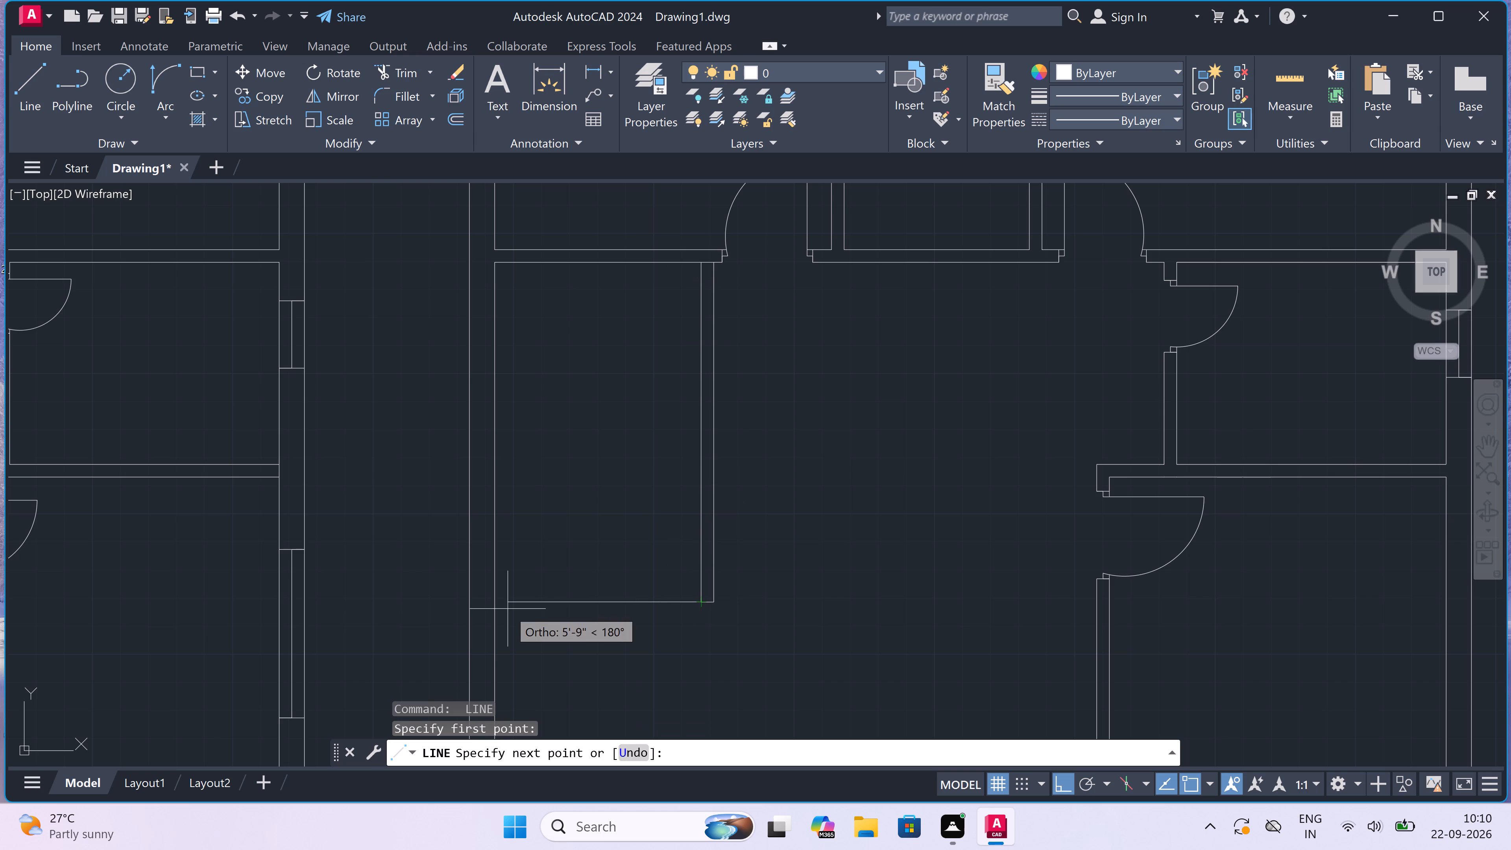
left_click(493, 606)
key("Escape")
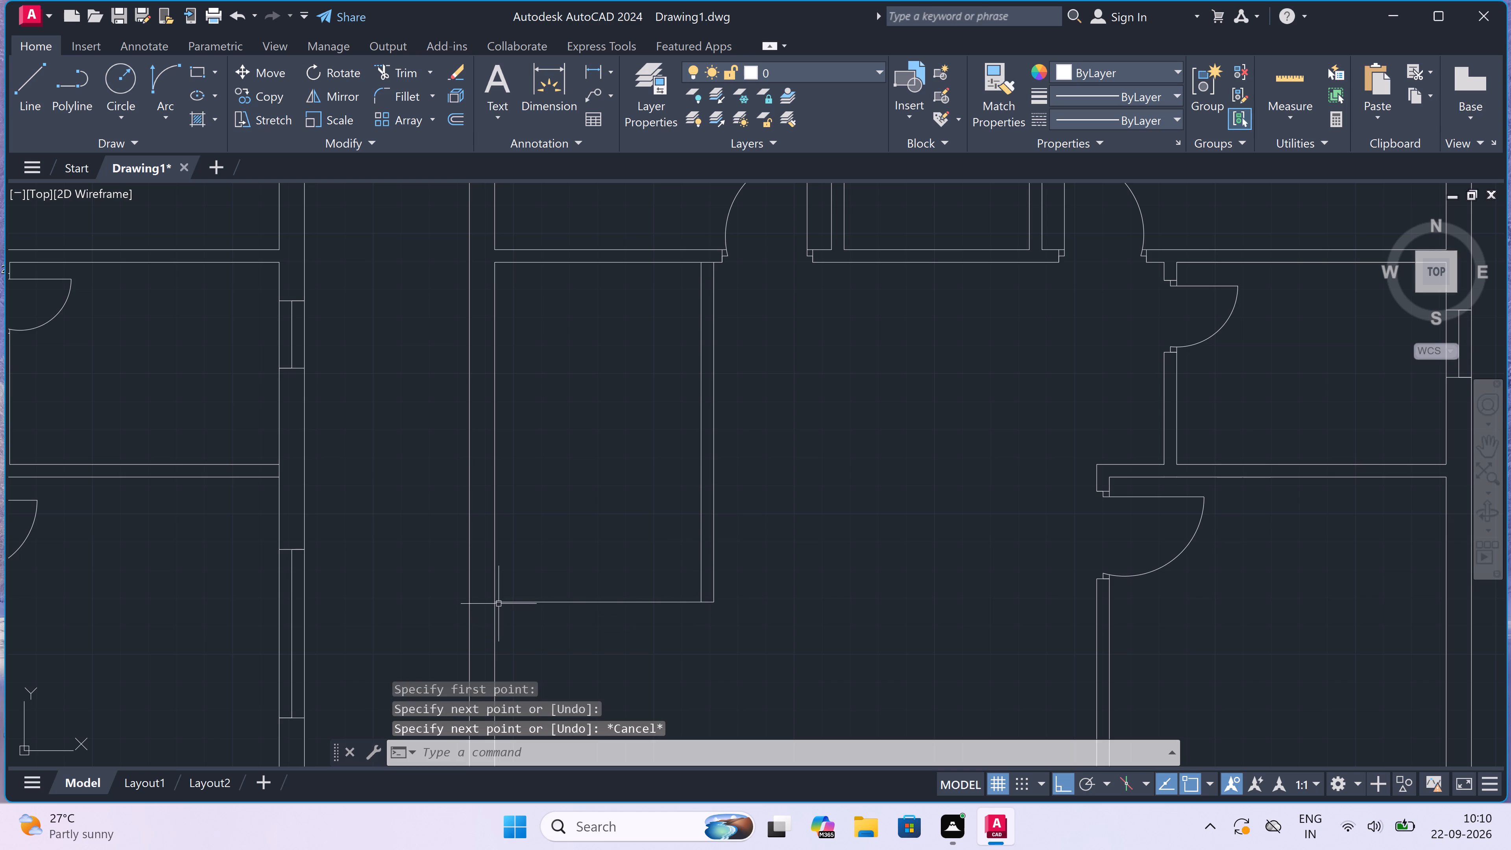
Draw a vertical centre line from the midpoint of the staircase's bottom line up to the room wall.
key("space")
left_click_drag(592, 603, 592, 602)
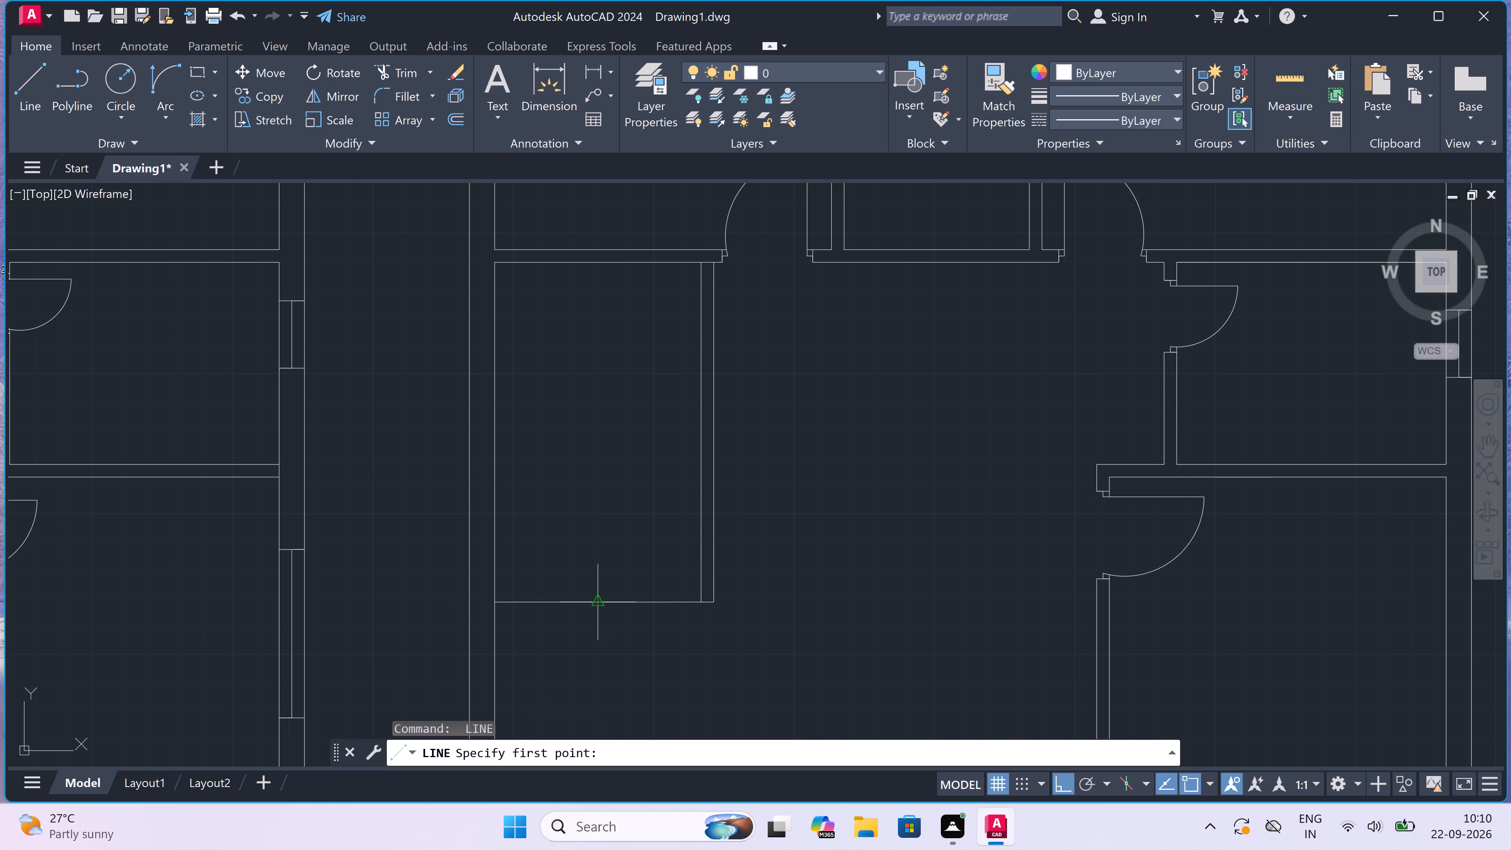
left_click_drag(592, 602, 593, 596)
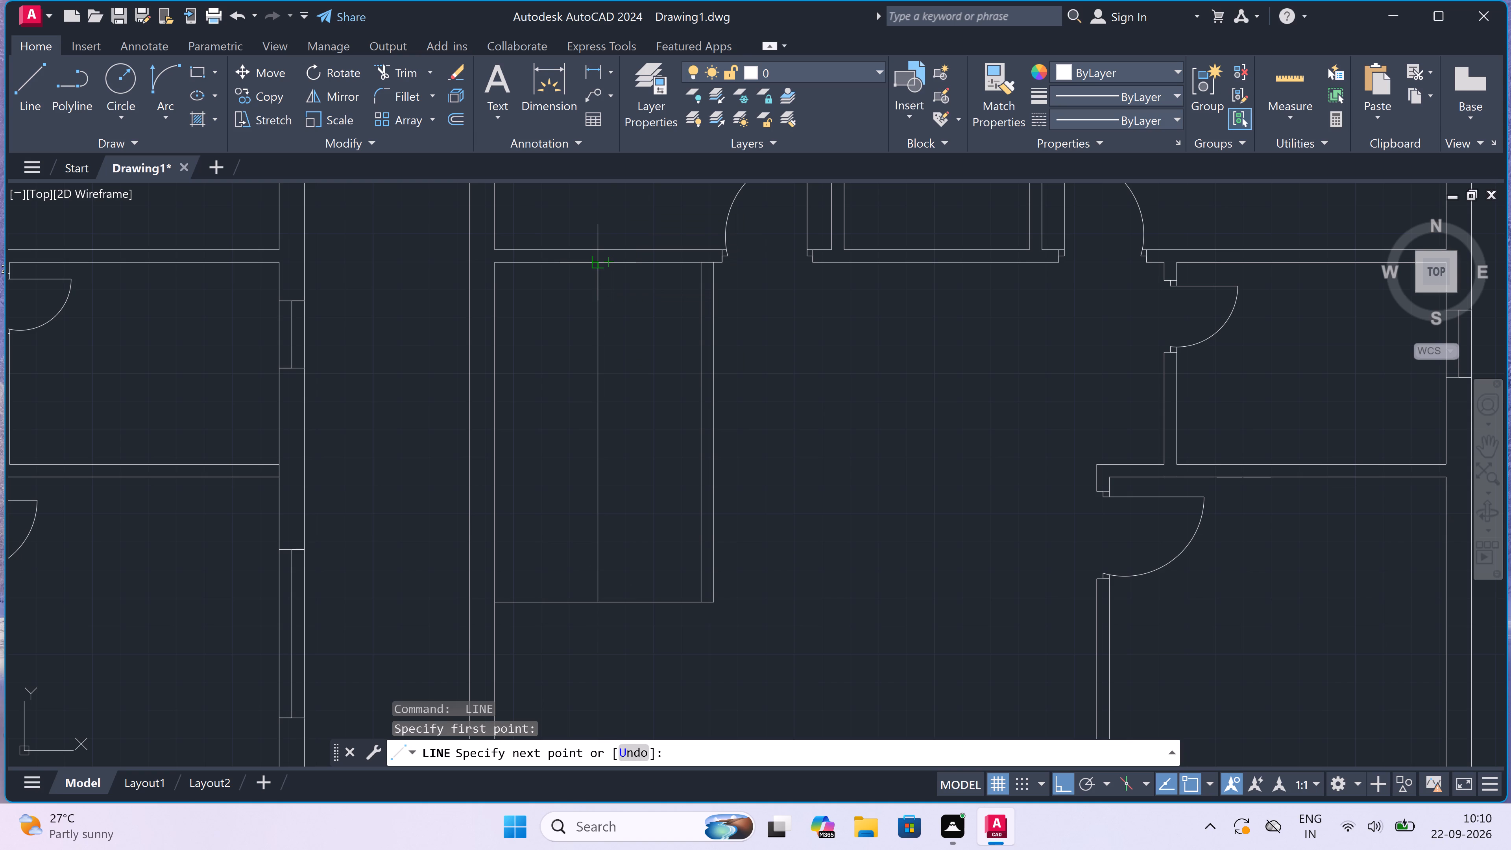
left_click(598, 260)
key("Escape")
Trim the room wall's lower line between the two staircase wall lines to open the junction.
type("tr")
key("space")
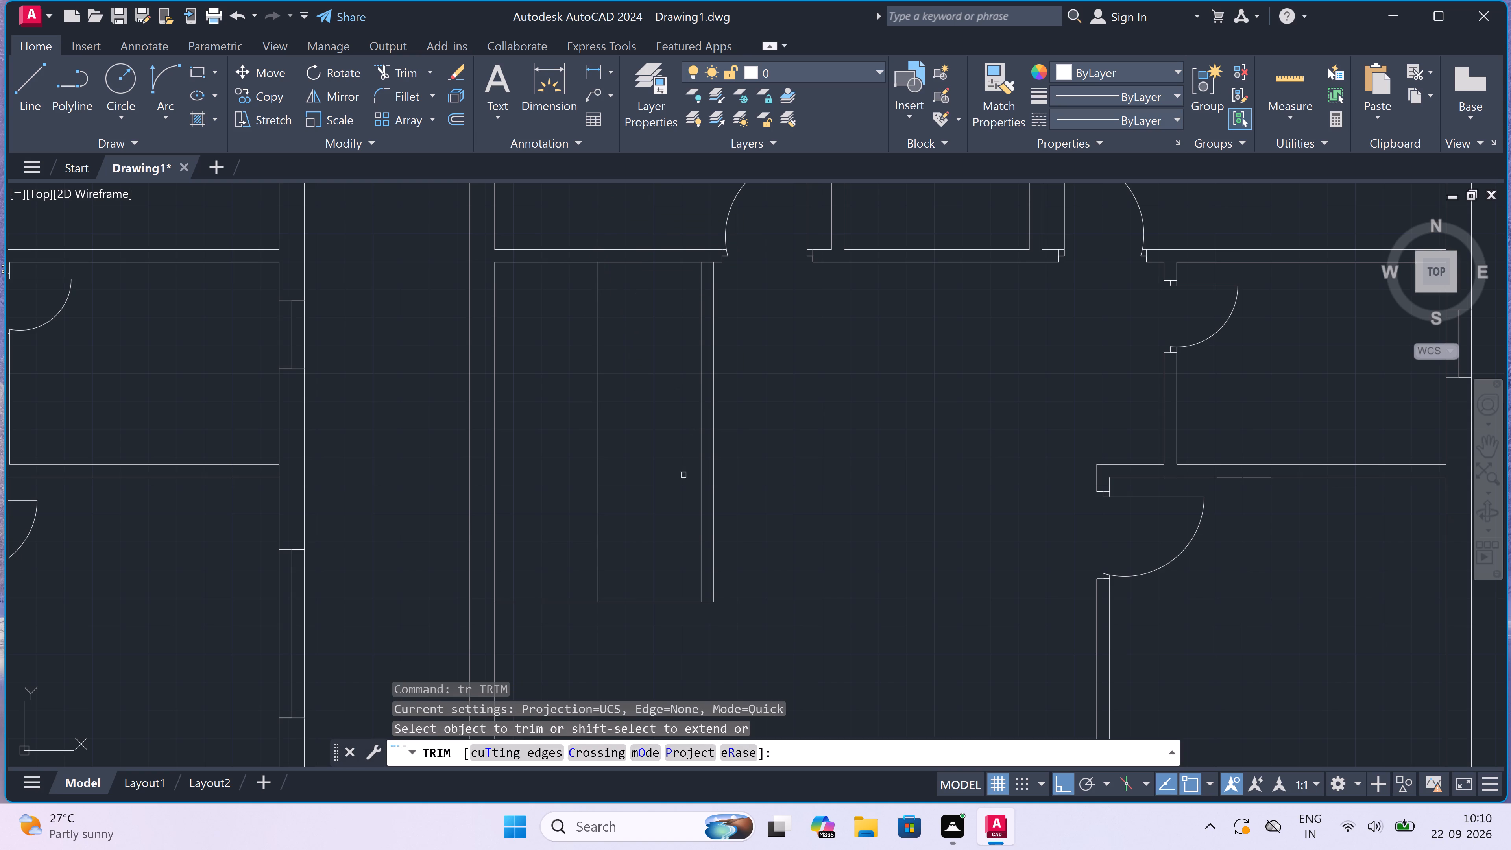
left_click(704, 264)
key("ctrl+z")
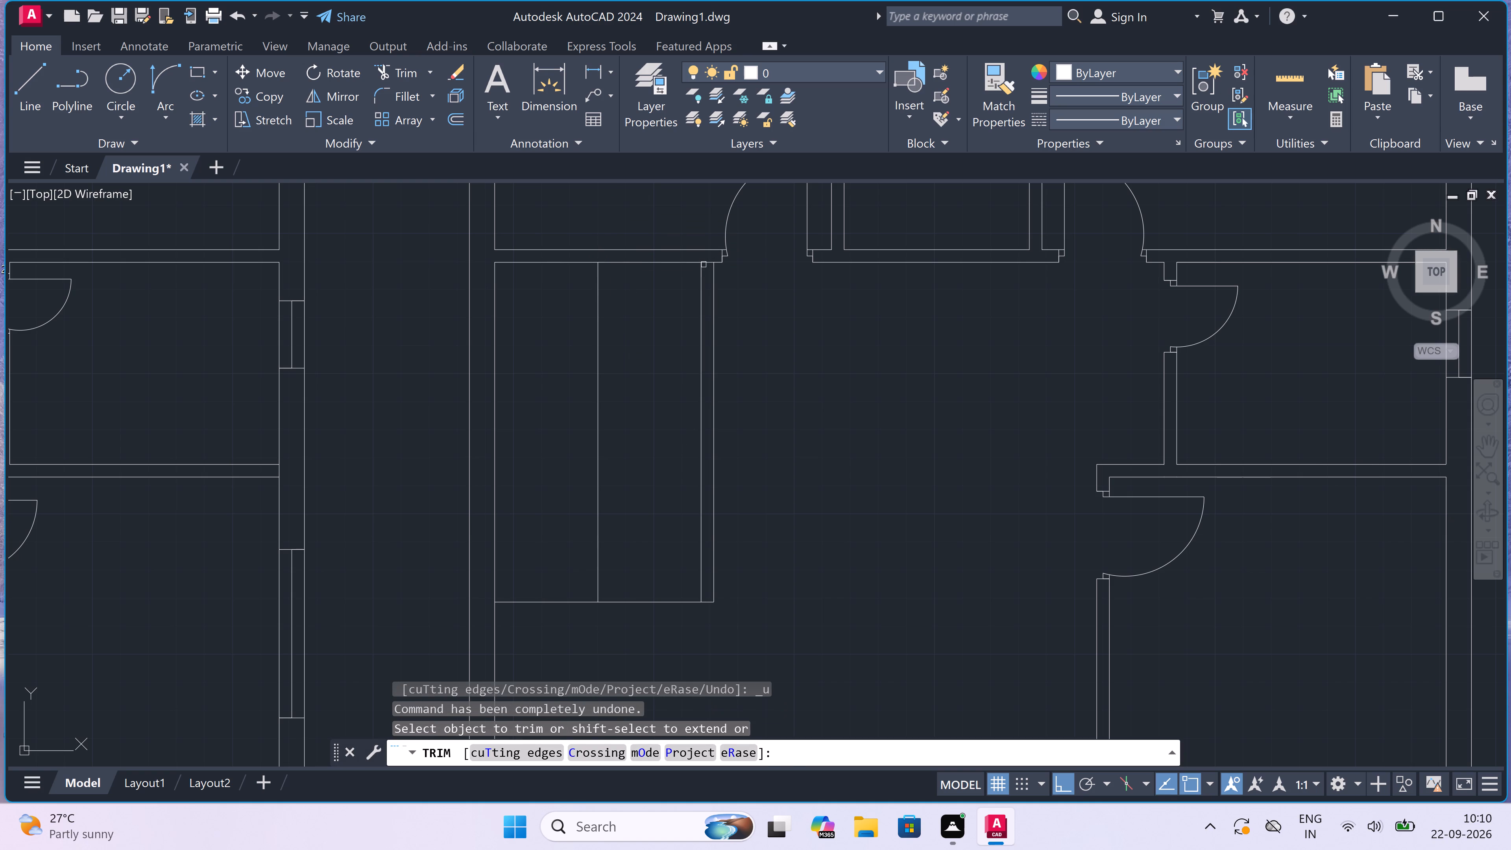
scroll(704, 263, "up", 3)
left_click(706, 262)
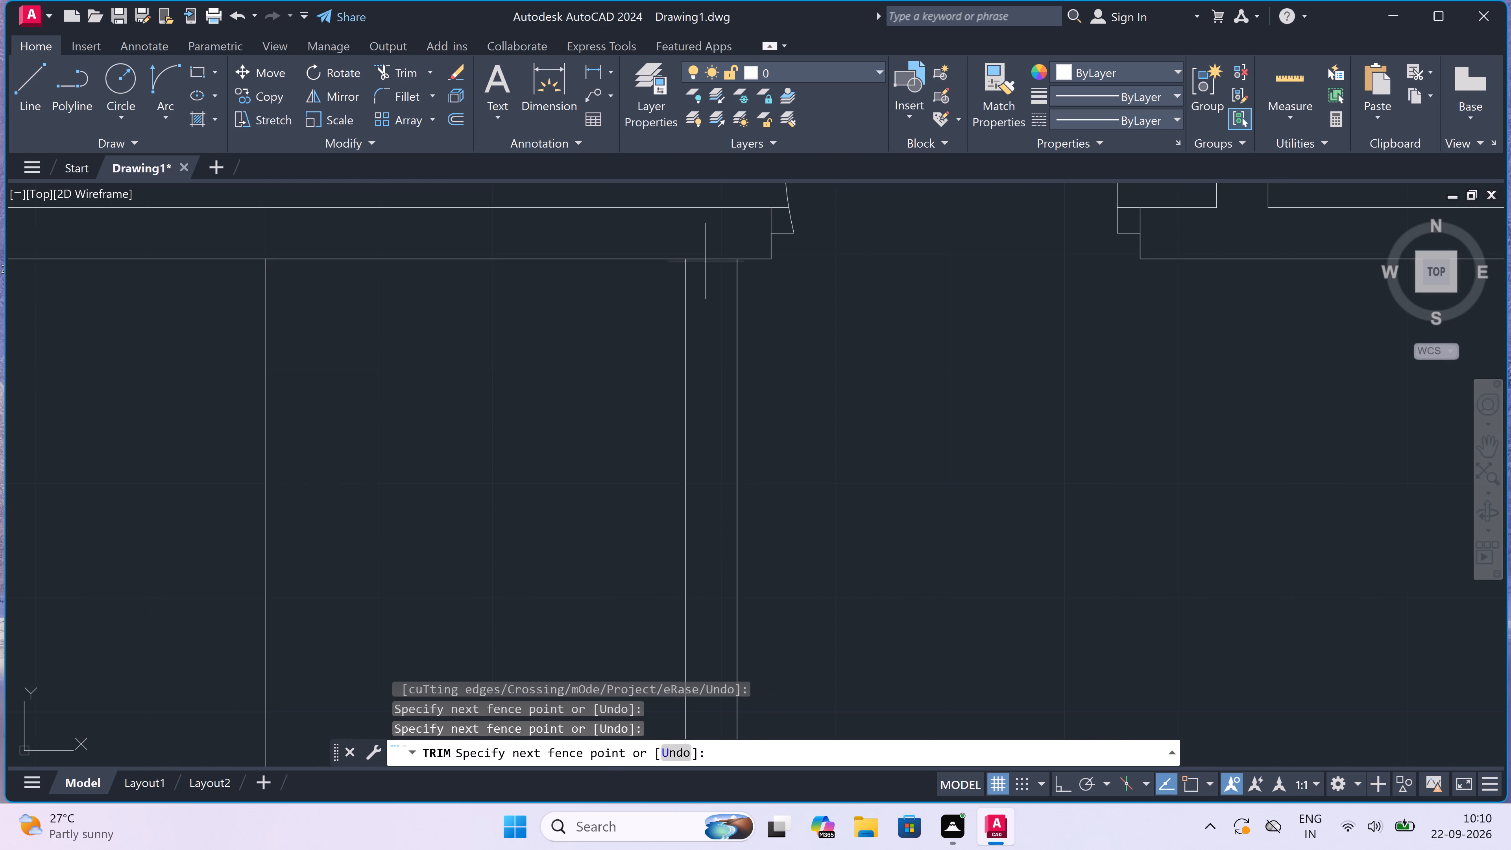
left_click(705, 251)
key("Escape")
Trim the staircase's bottom line between the centre line and the staircase wall.
scroll(705, 251, "down", 5)
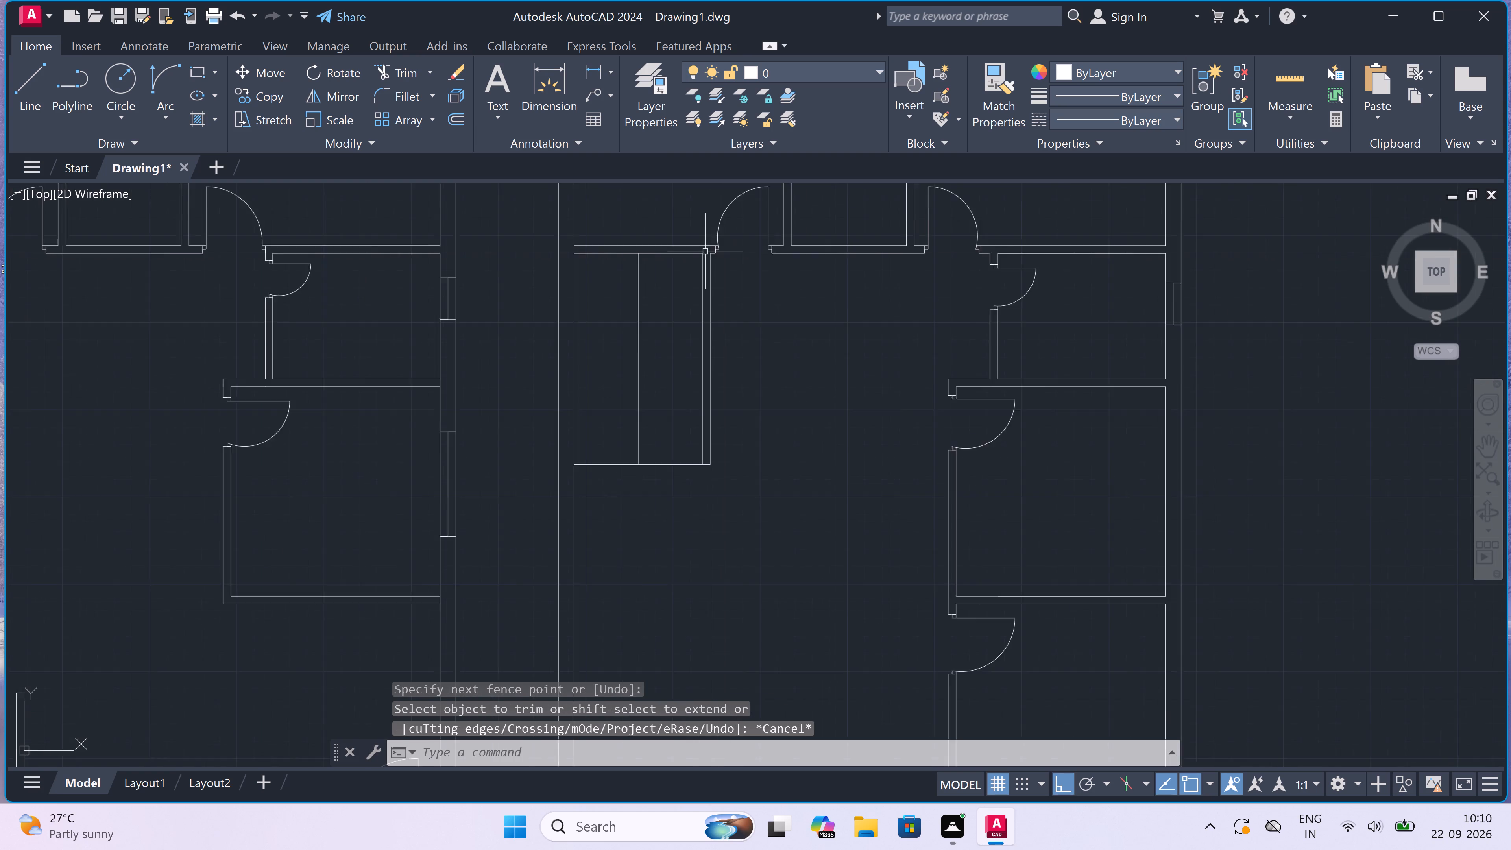
scroll(664, 363, "up", 2)
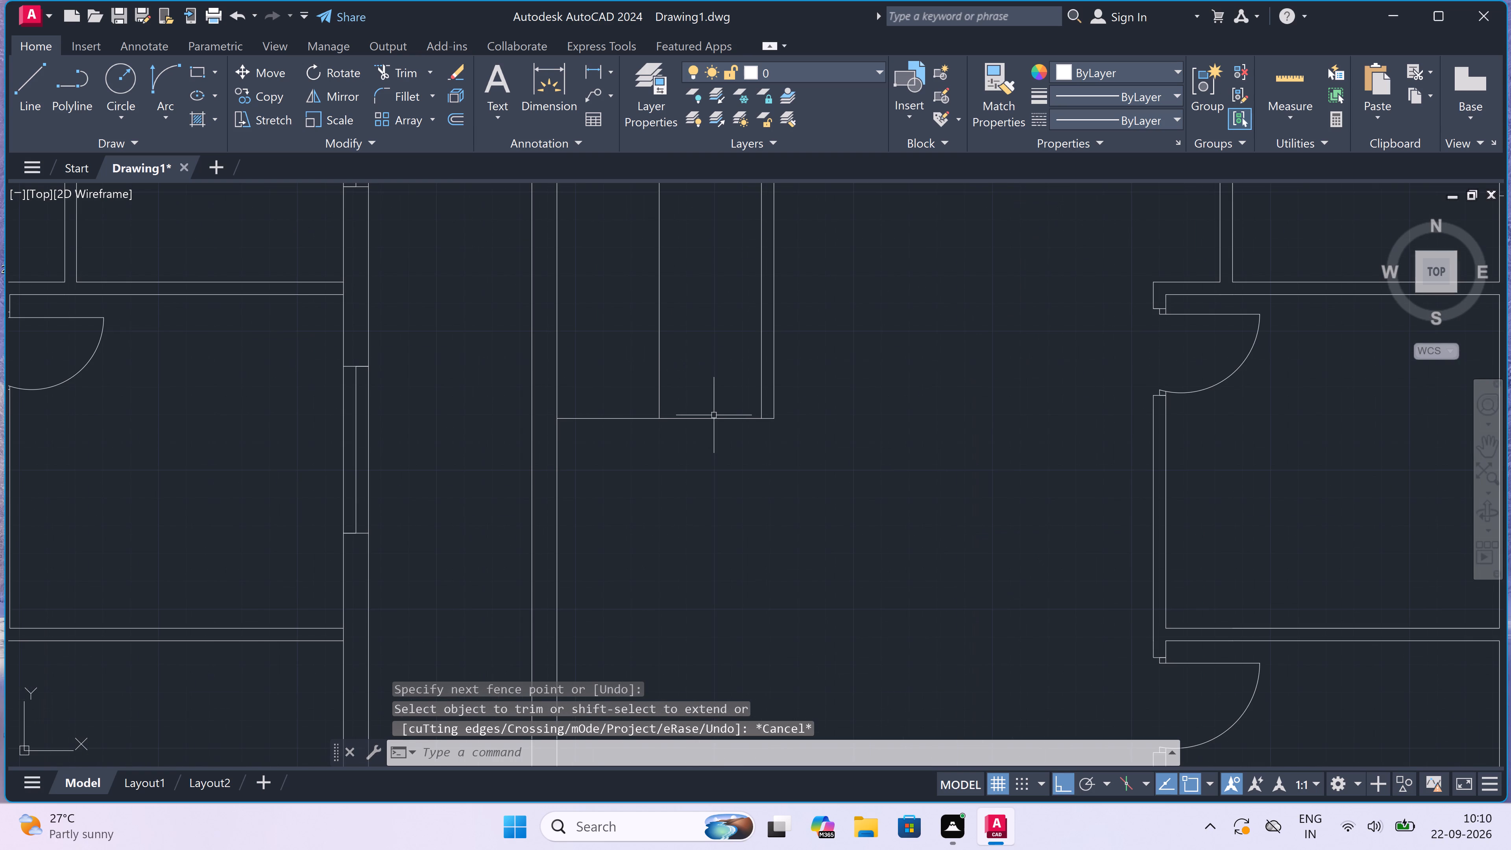
key("t")
type("r")
key("space")
left_click(714, 408)
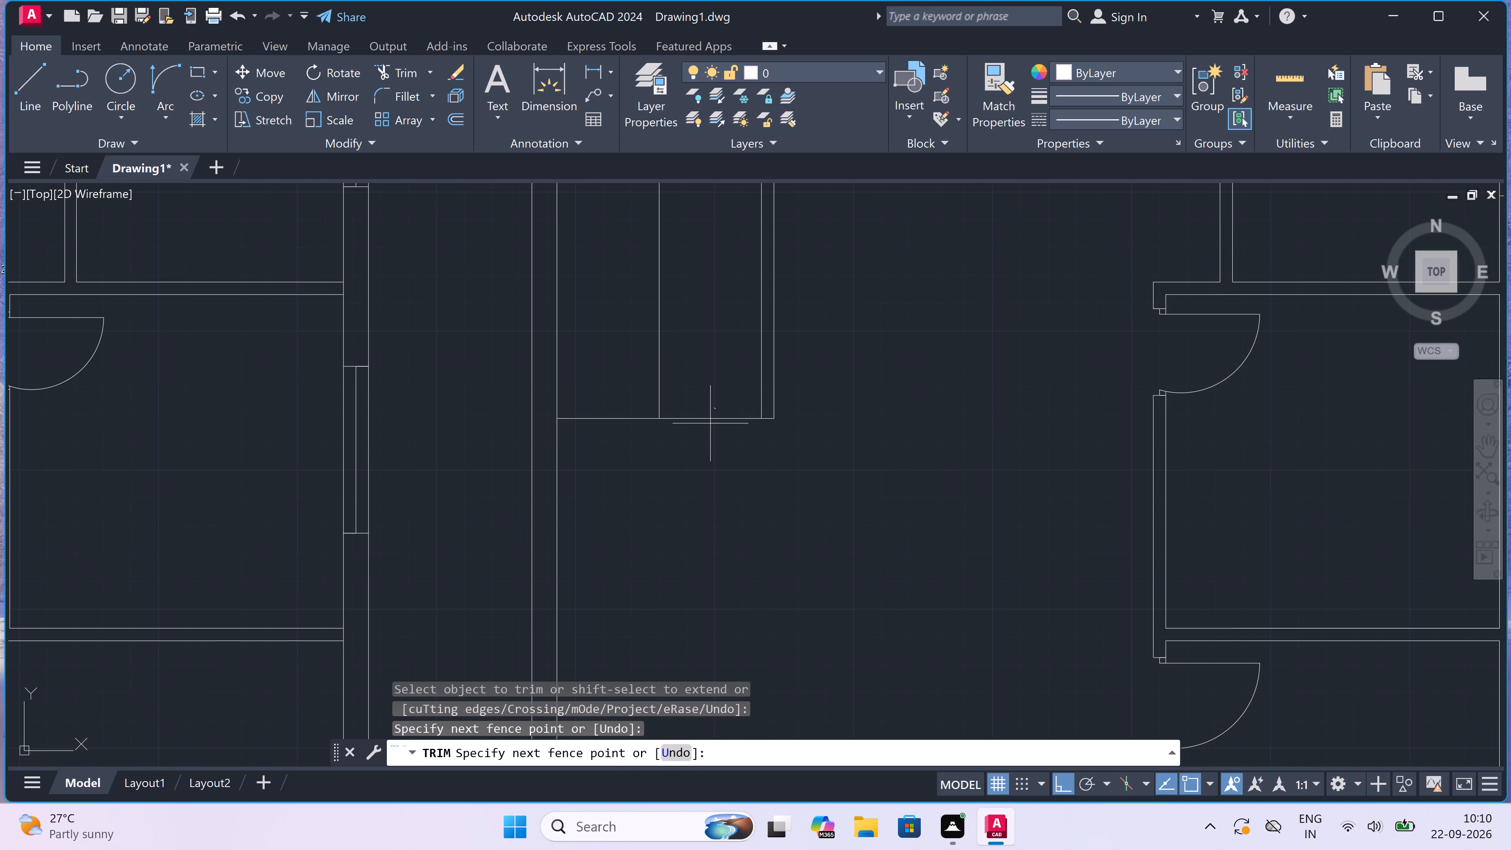
left_click(707, 441)
scroll(696, 339, "up", 2)
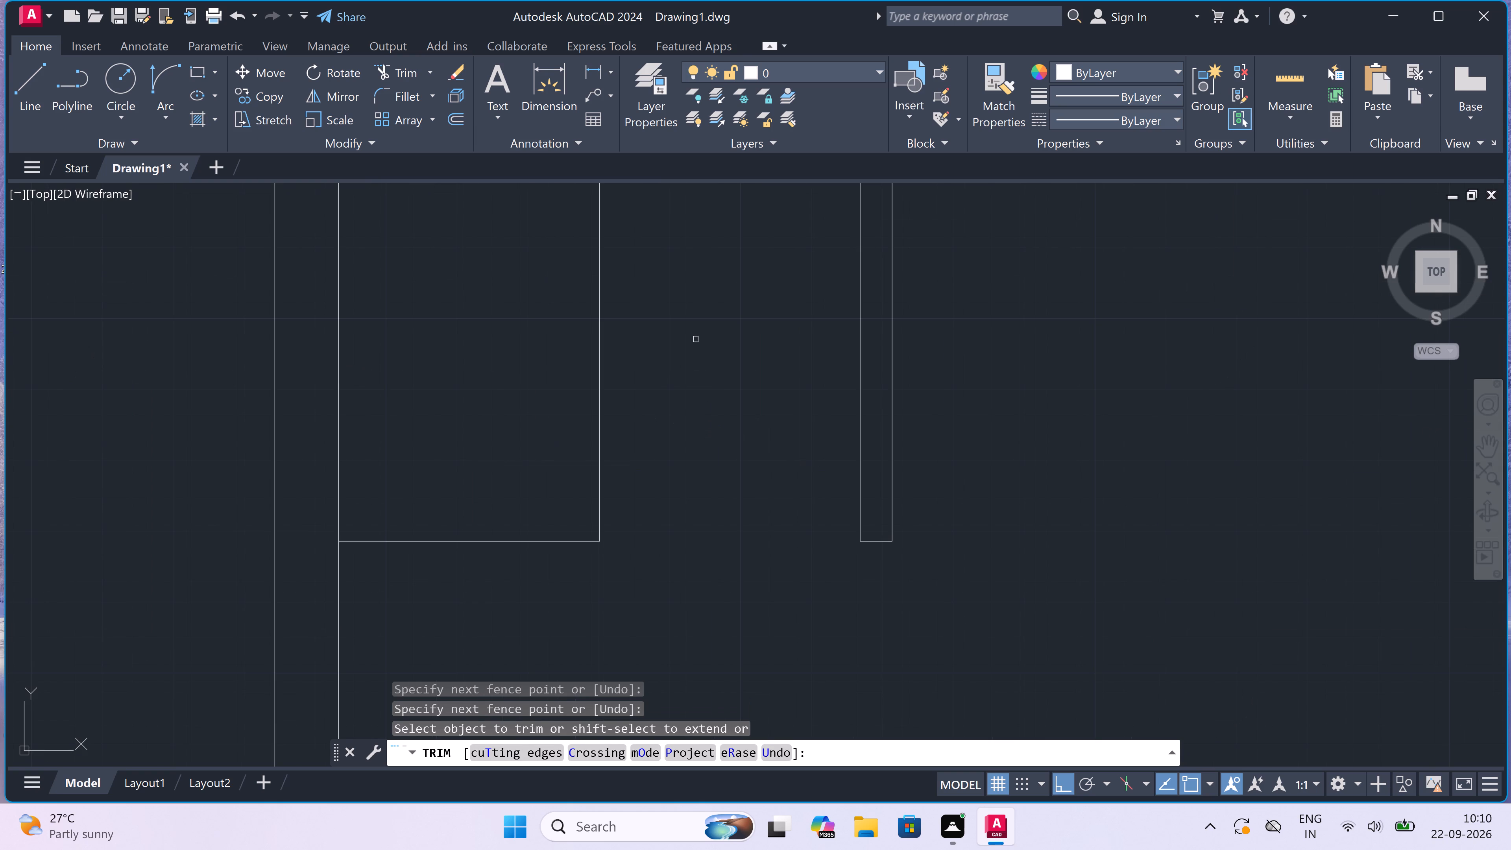
key("Escape")
Draw a line 9" up from the centre line's bottom end and across to the staircase wall as the first tread.
key("l")
key("space")
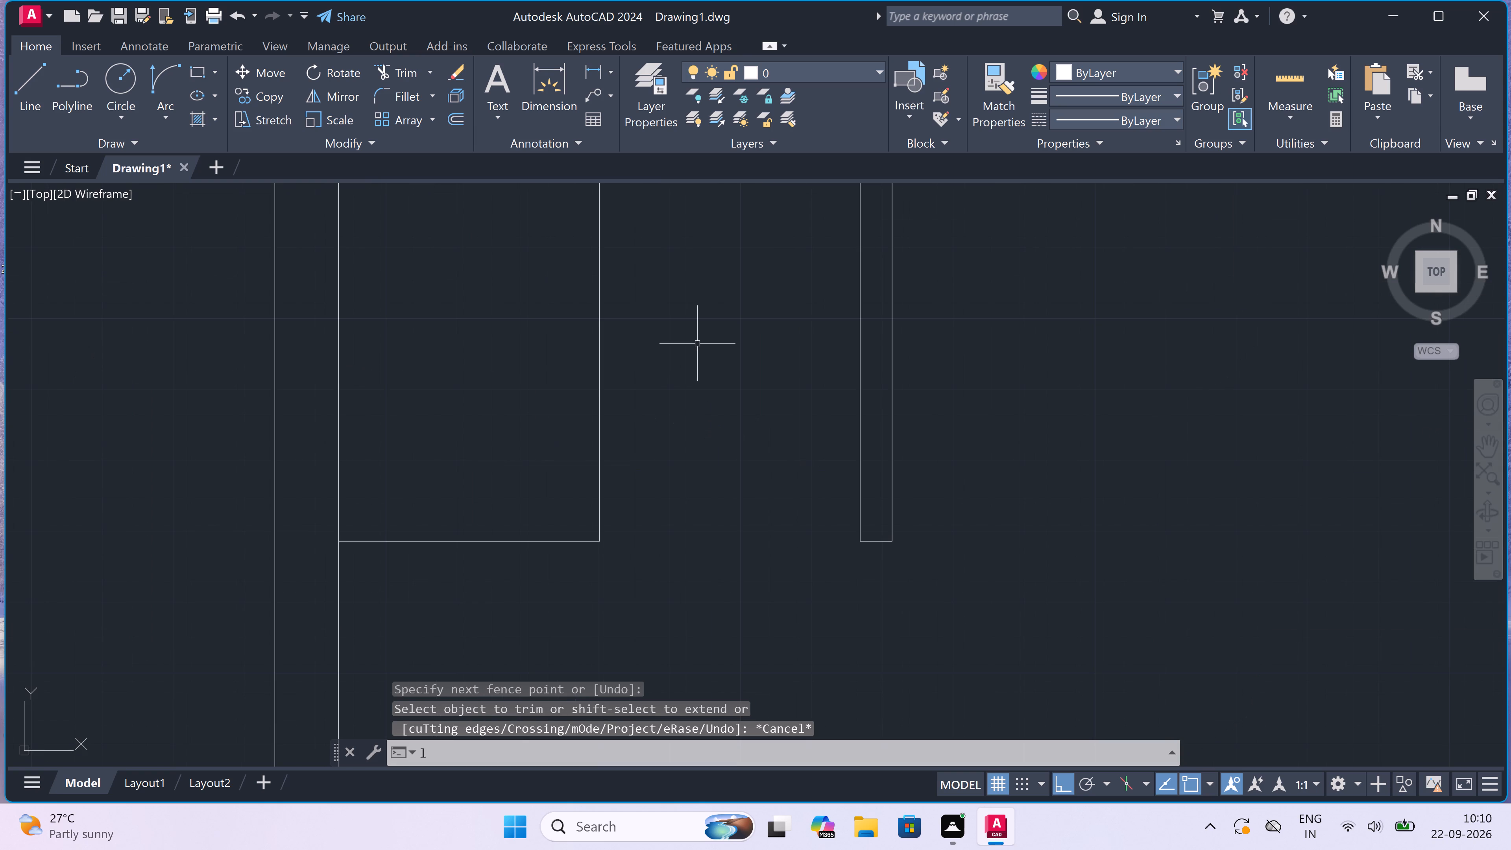
left_click(604, 542)
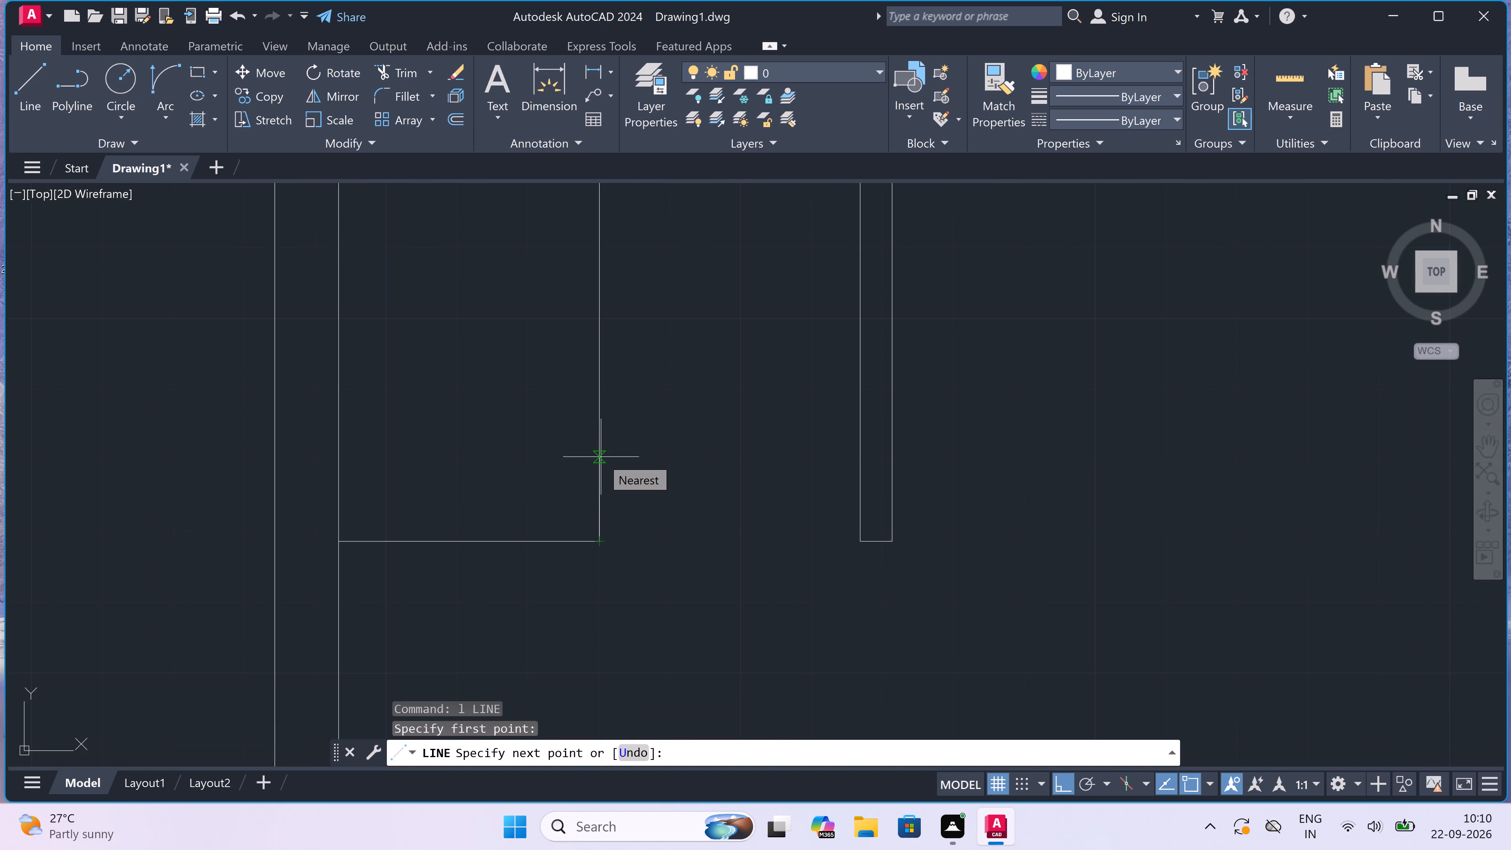
type("9\"")
key("space")
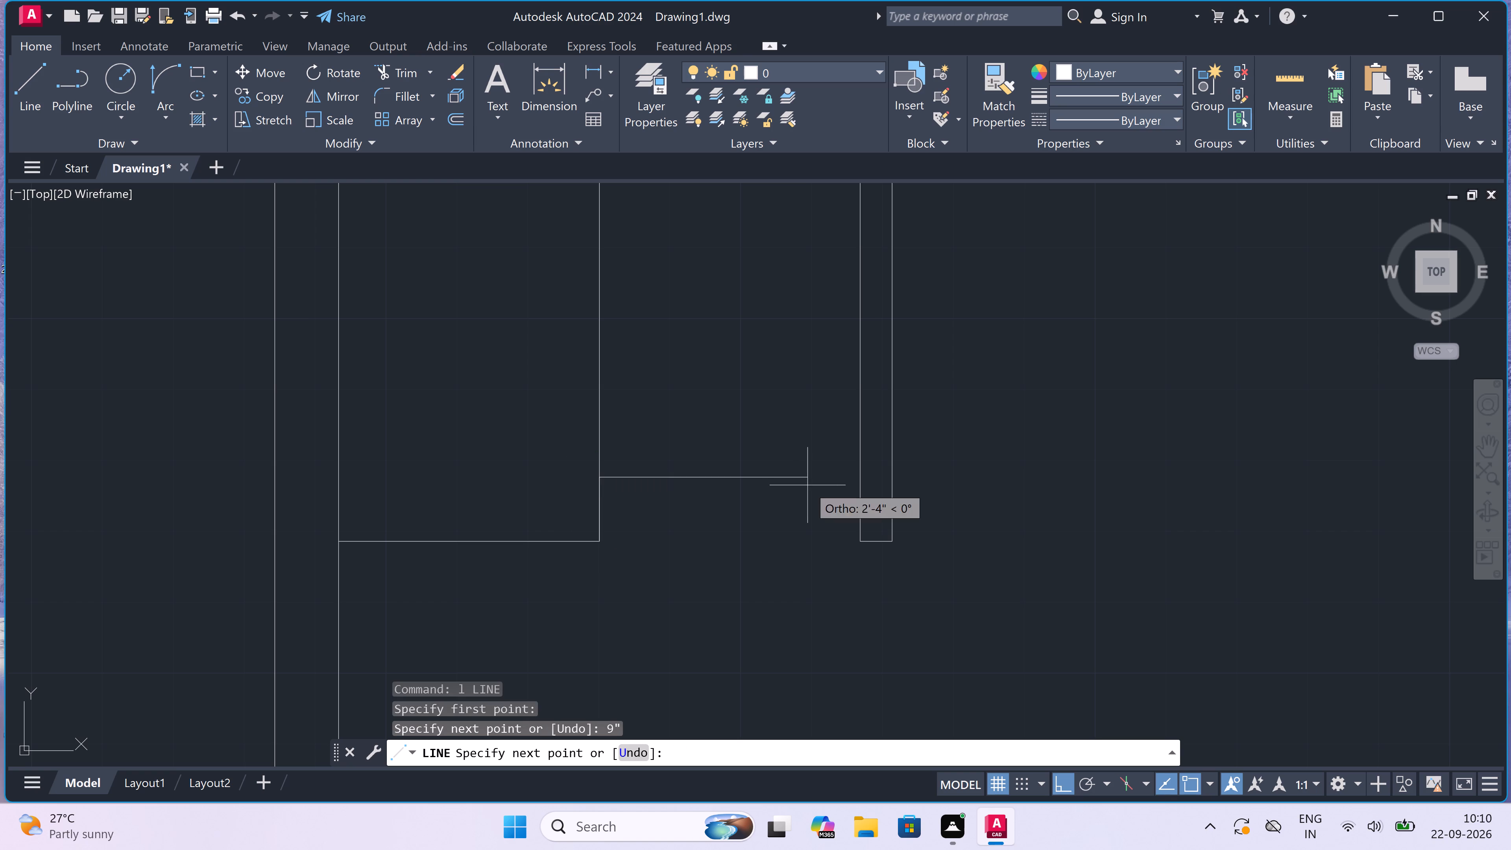
left_click(858, 477)
key("Escape")
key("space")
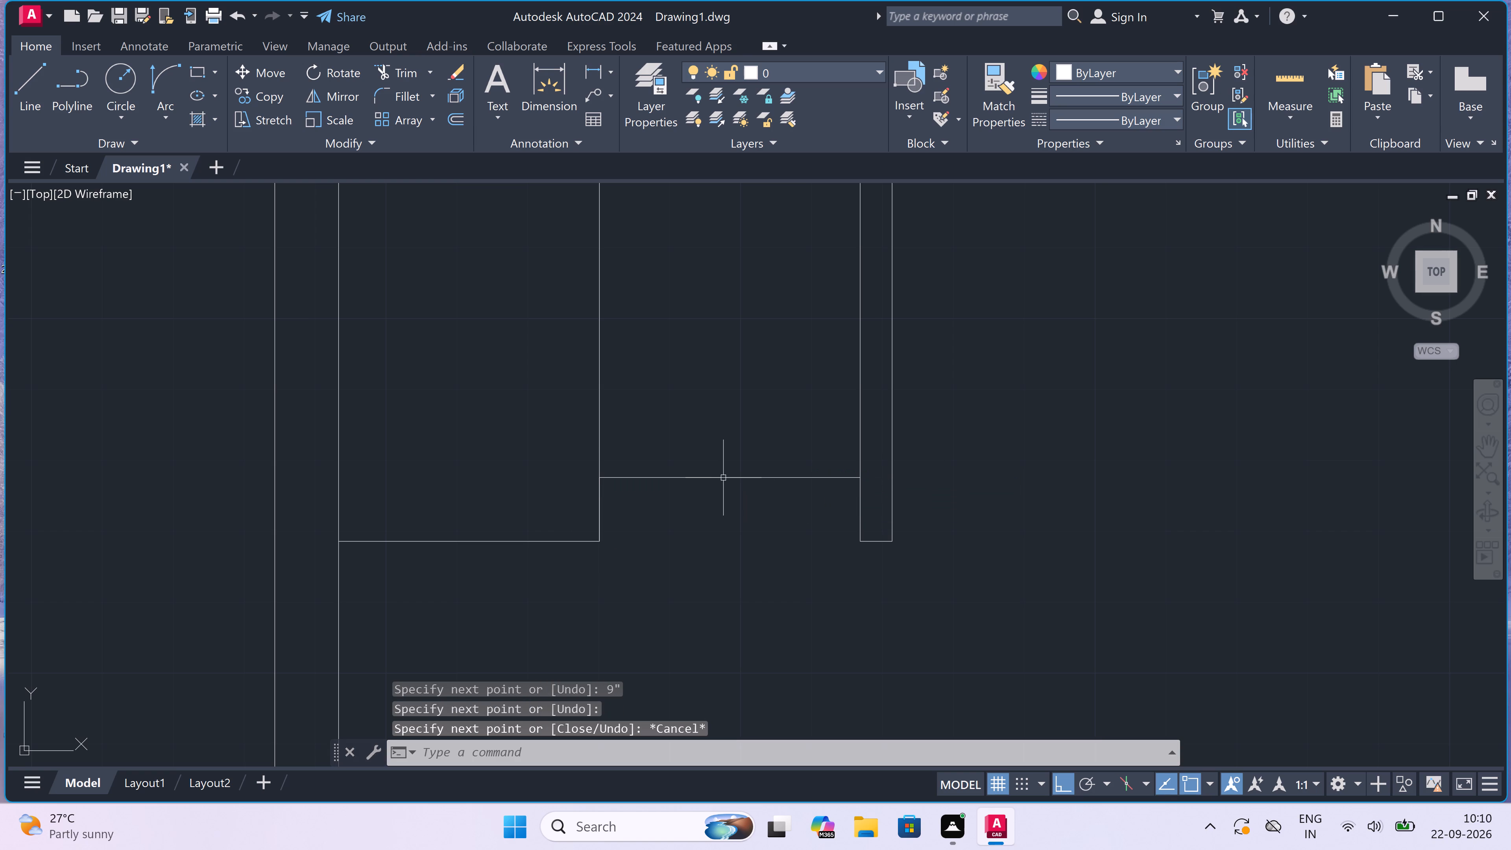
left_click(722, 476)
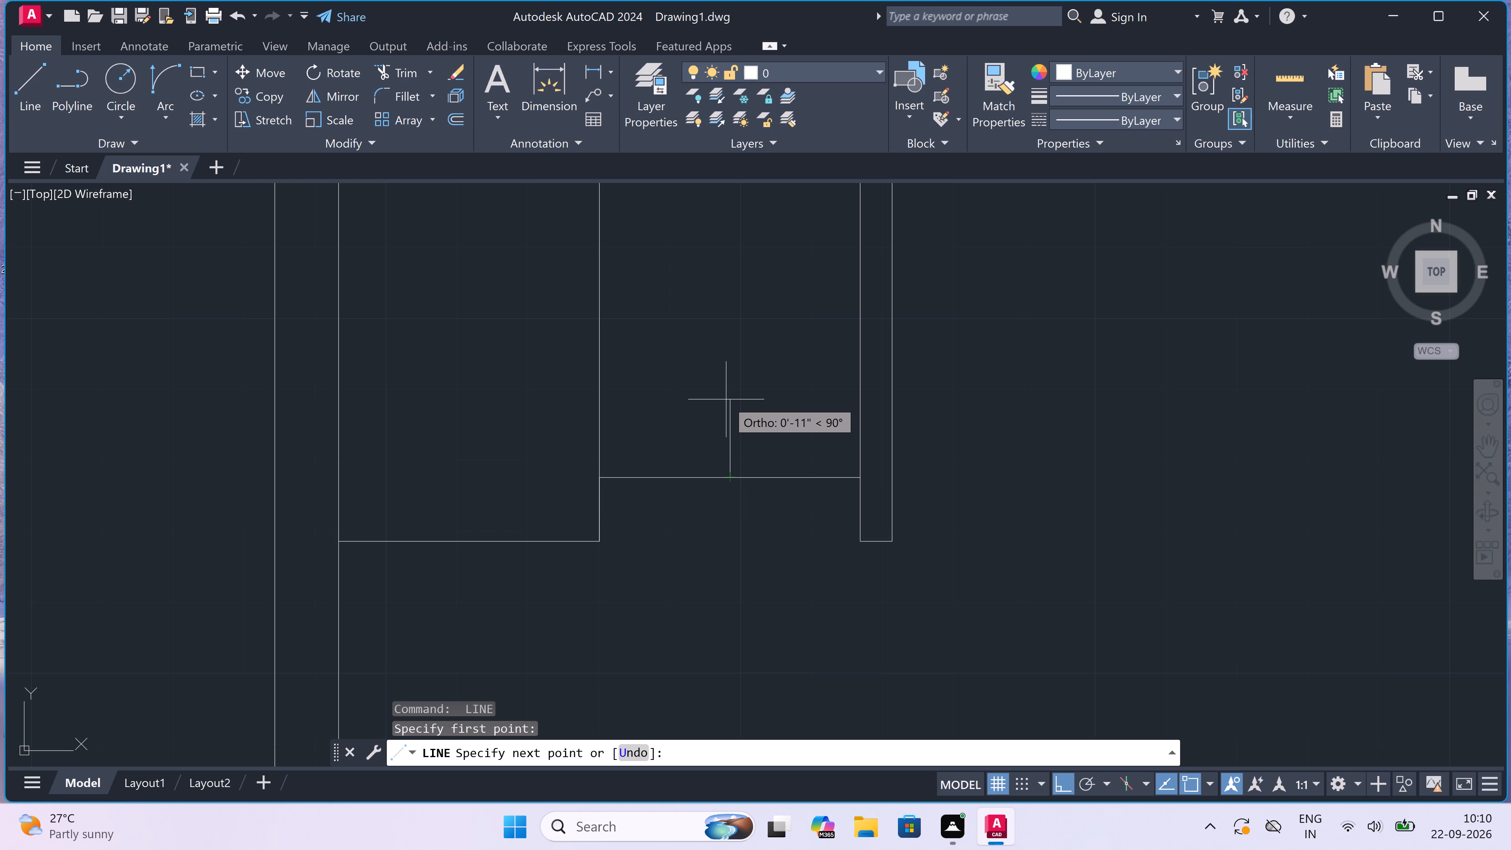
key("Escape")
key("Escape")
Offset the first tread line upward repeatedly at 9" to fill the flight between the centre line and the staircase wall.
key("o")
key("space")
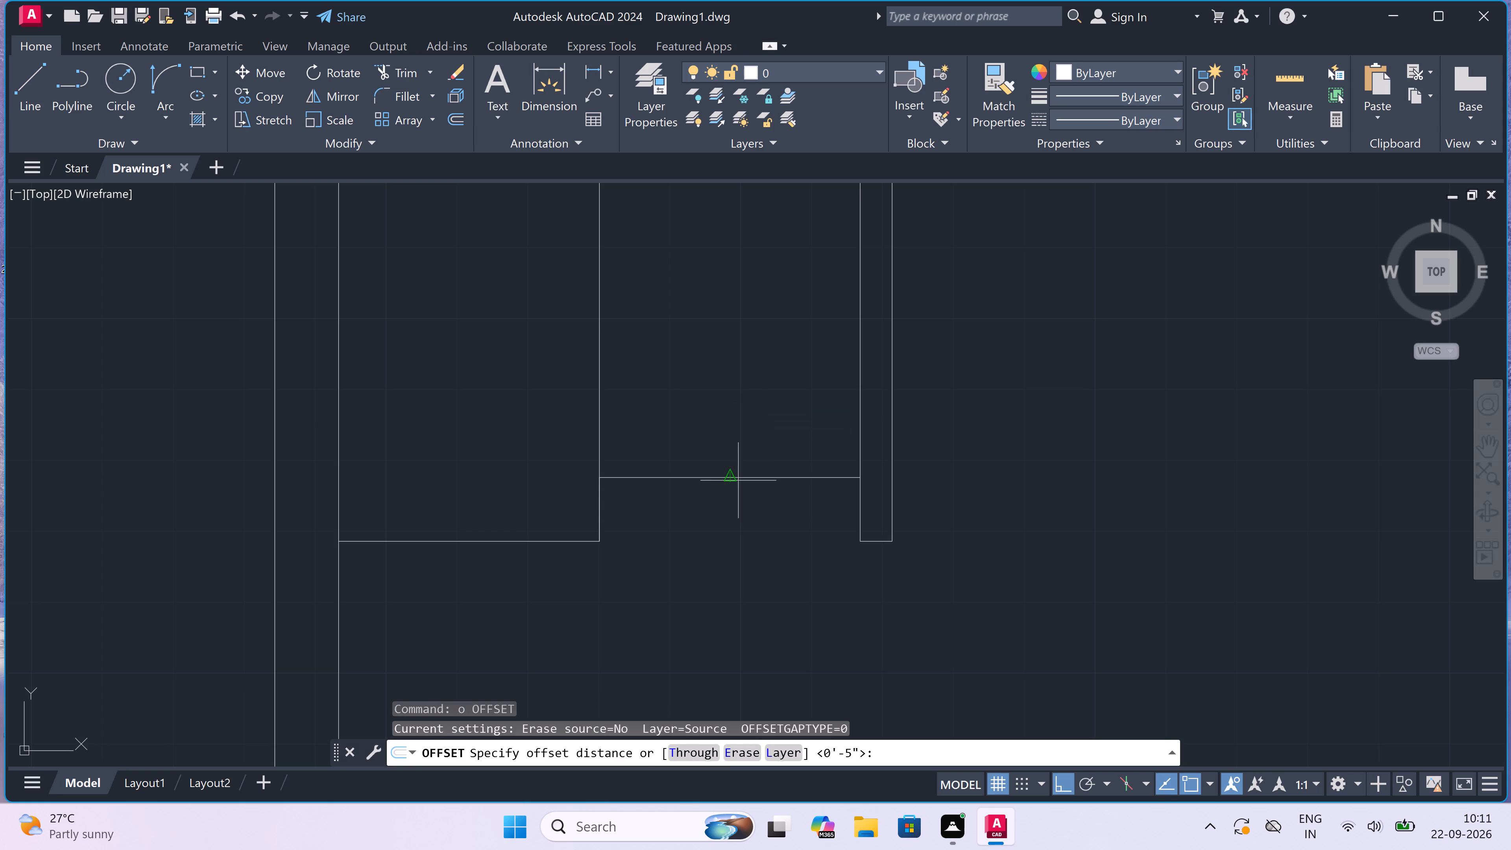
left_click_drag(733, 480, 733, 476)
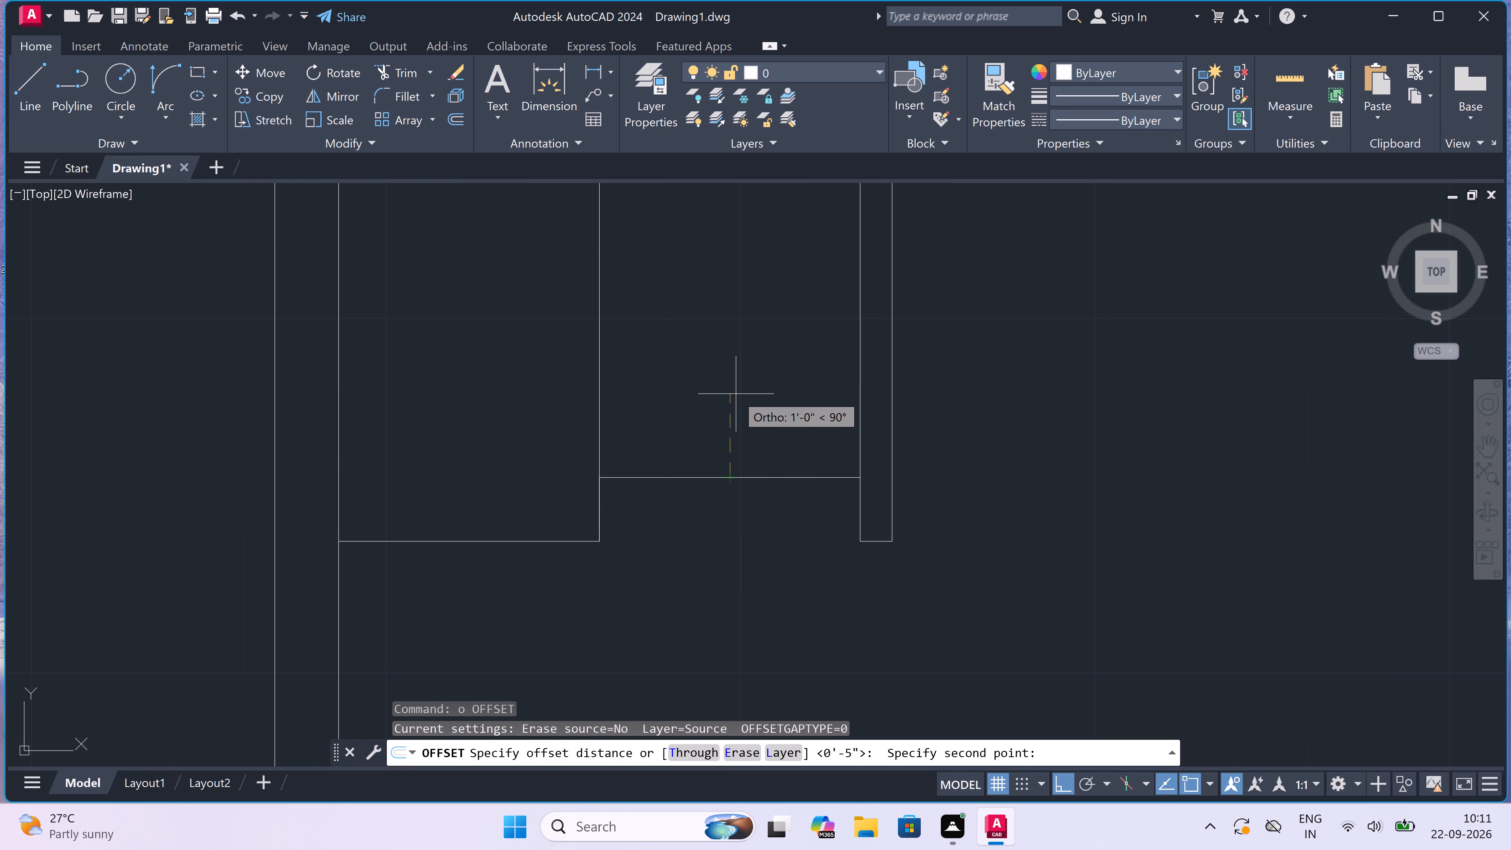
type("9\"")
key("space")
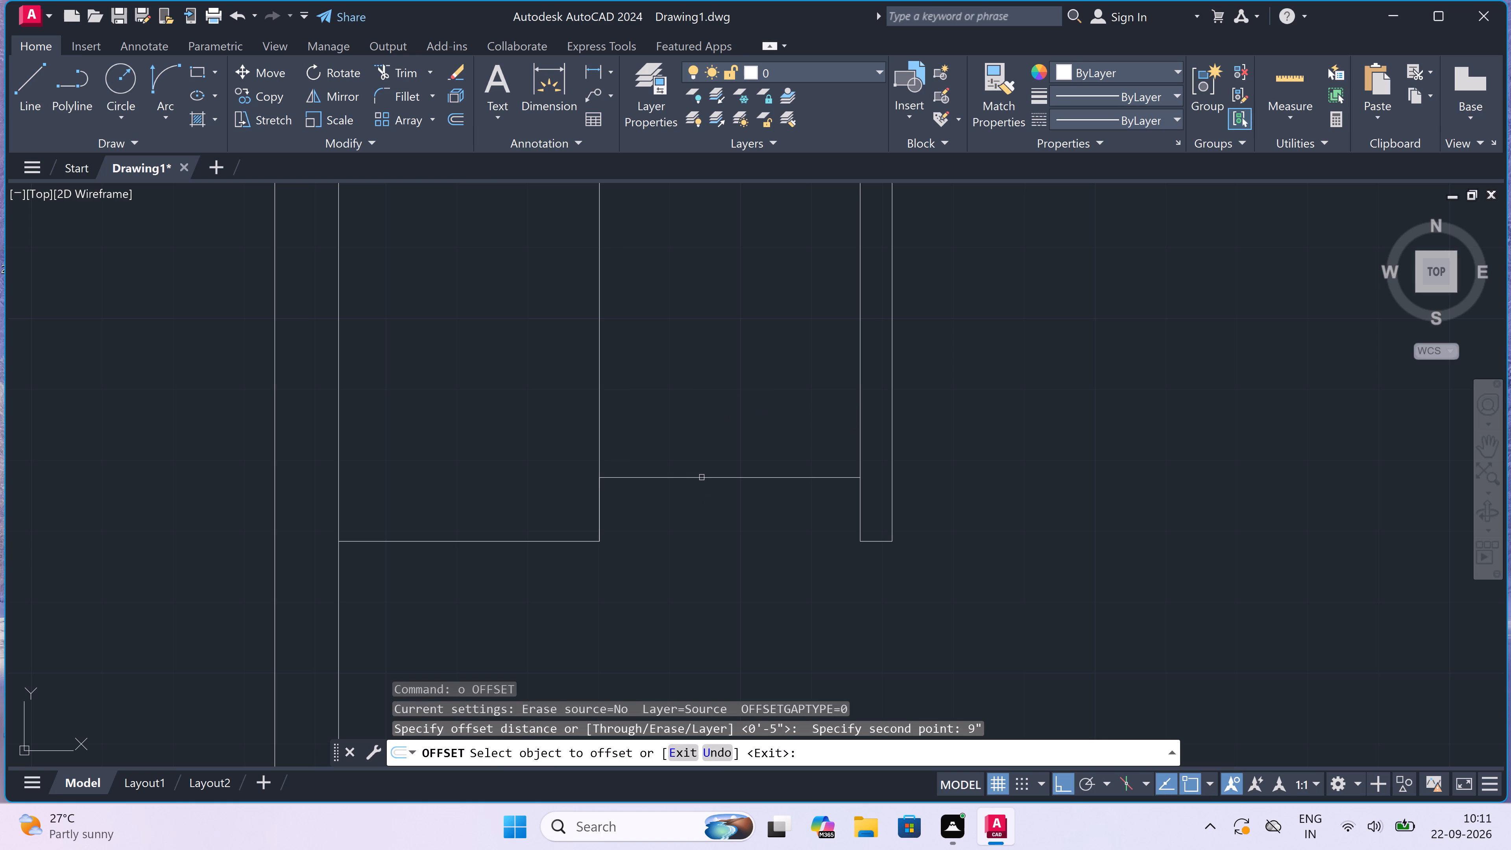
left_click_drag(702, 477, 700, 471)
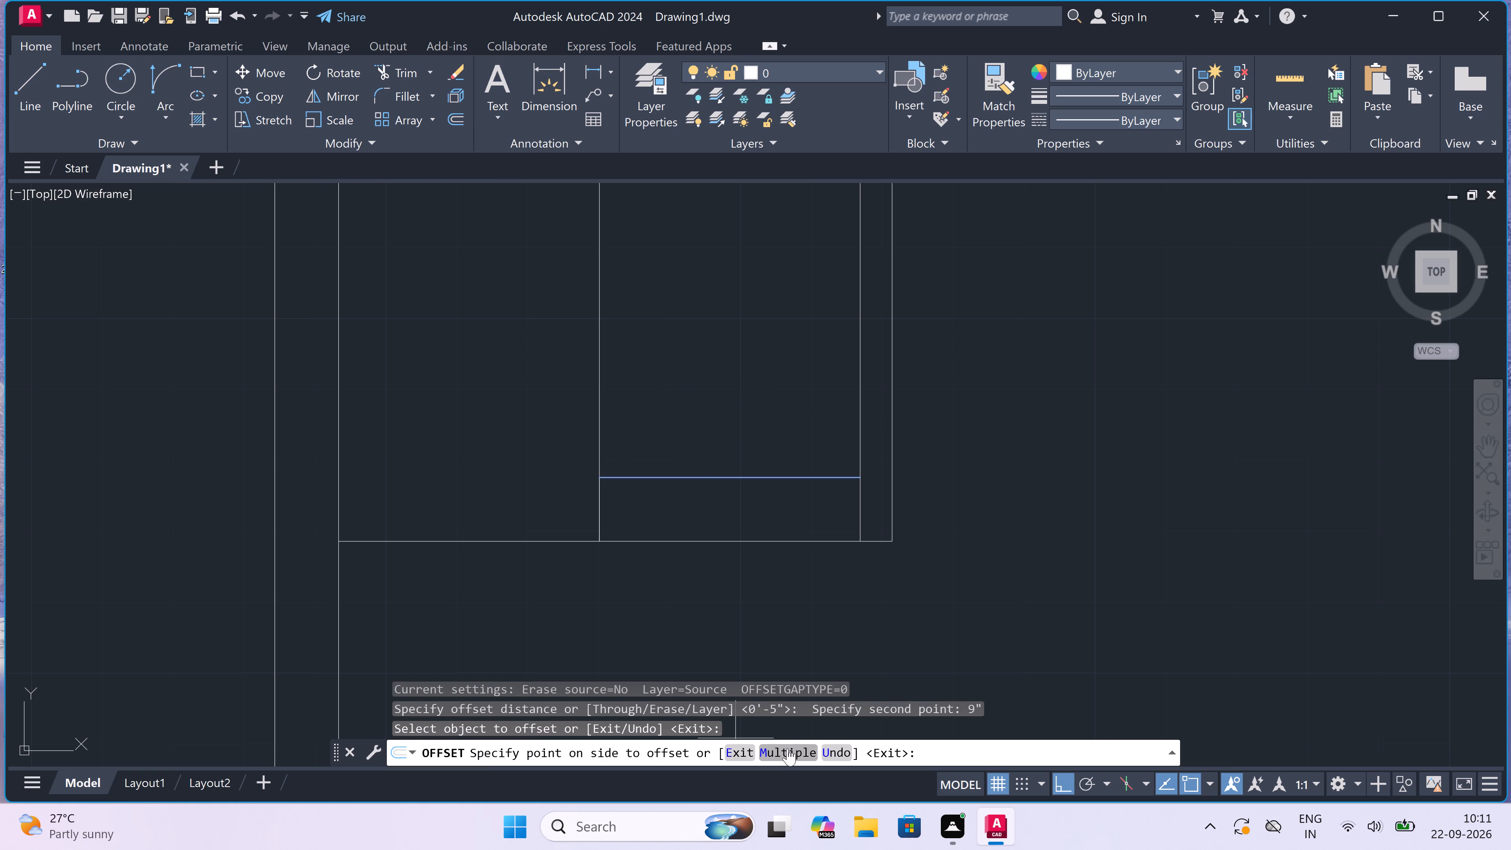
left_click(787, 748)
left_click(667, 226)
triple_click(670, 229)
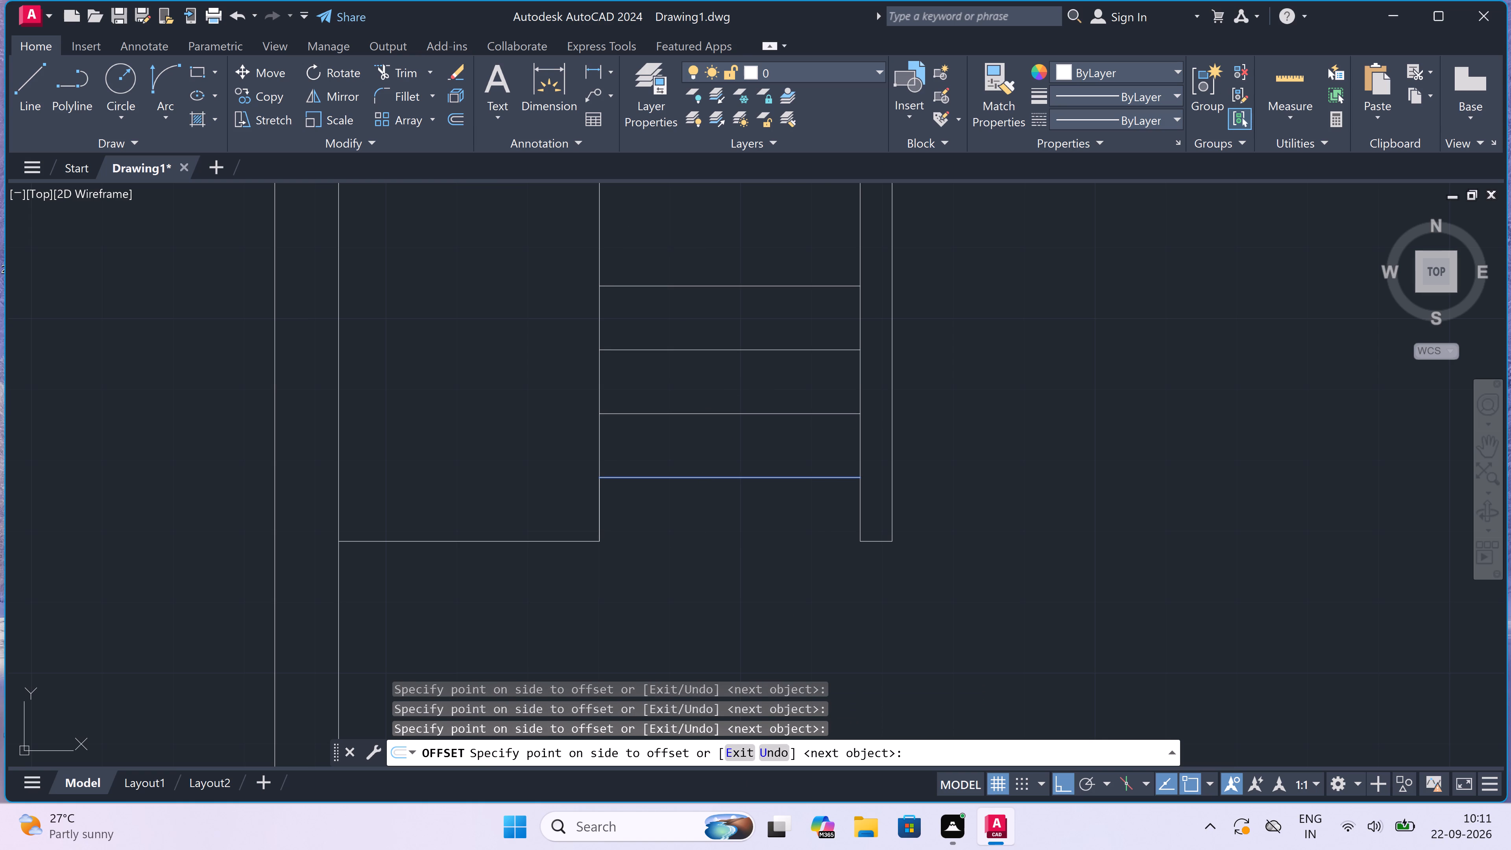
left_click(670, 229)
scroll(682, 334, "down", 6)
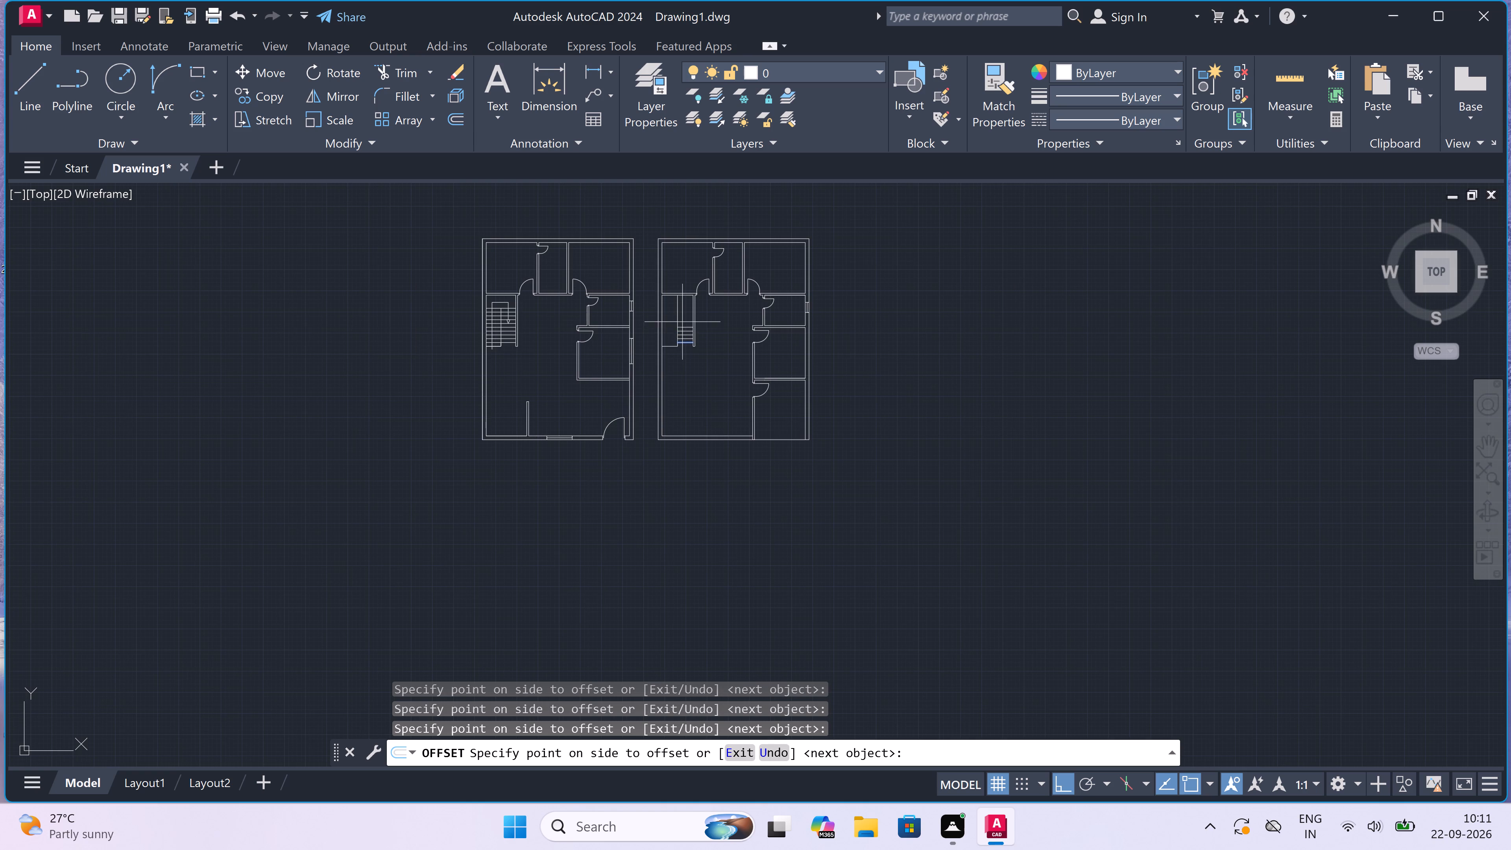
scroll(678, 311, "up", 2)
triple_click(682, 292)
triple_click(682, 292)
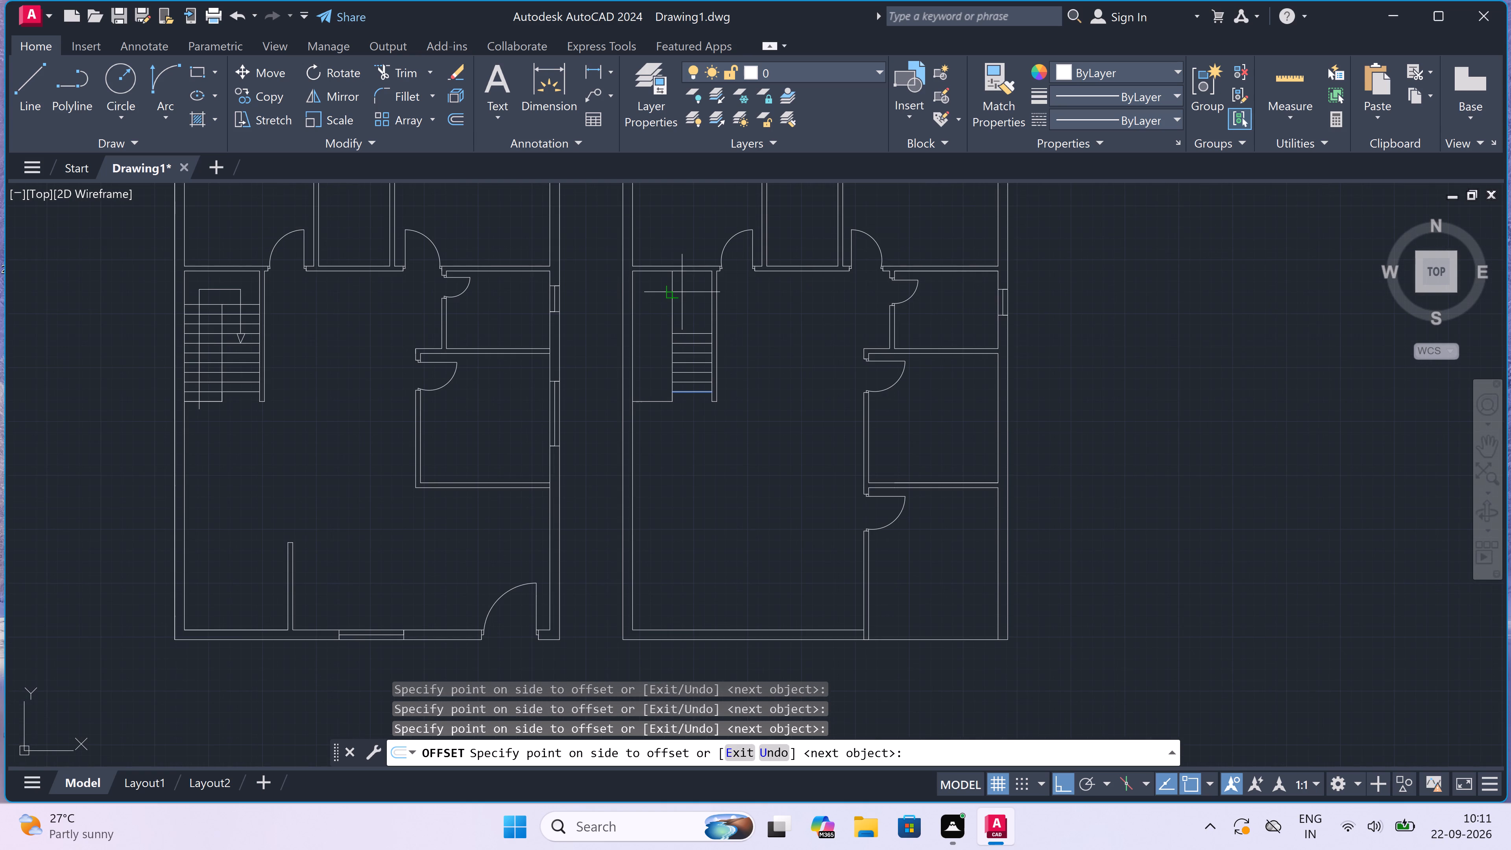
triple_click(682, 292)
left_click(682, 291)
left_click(684, 286)
scroll(684, 286, "up", 2)
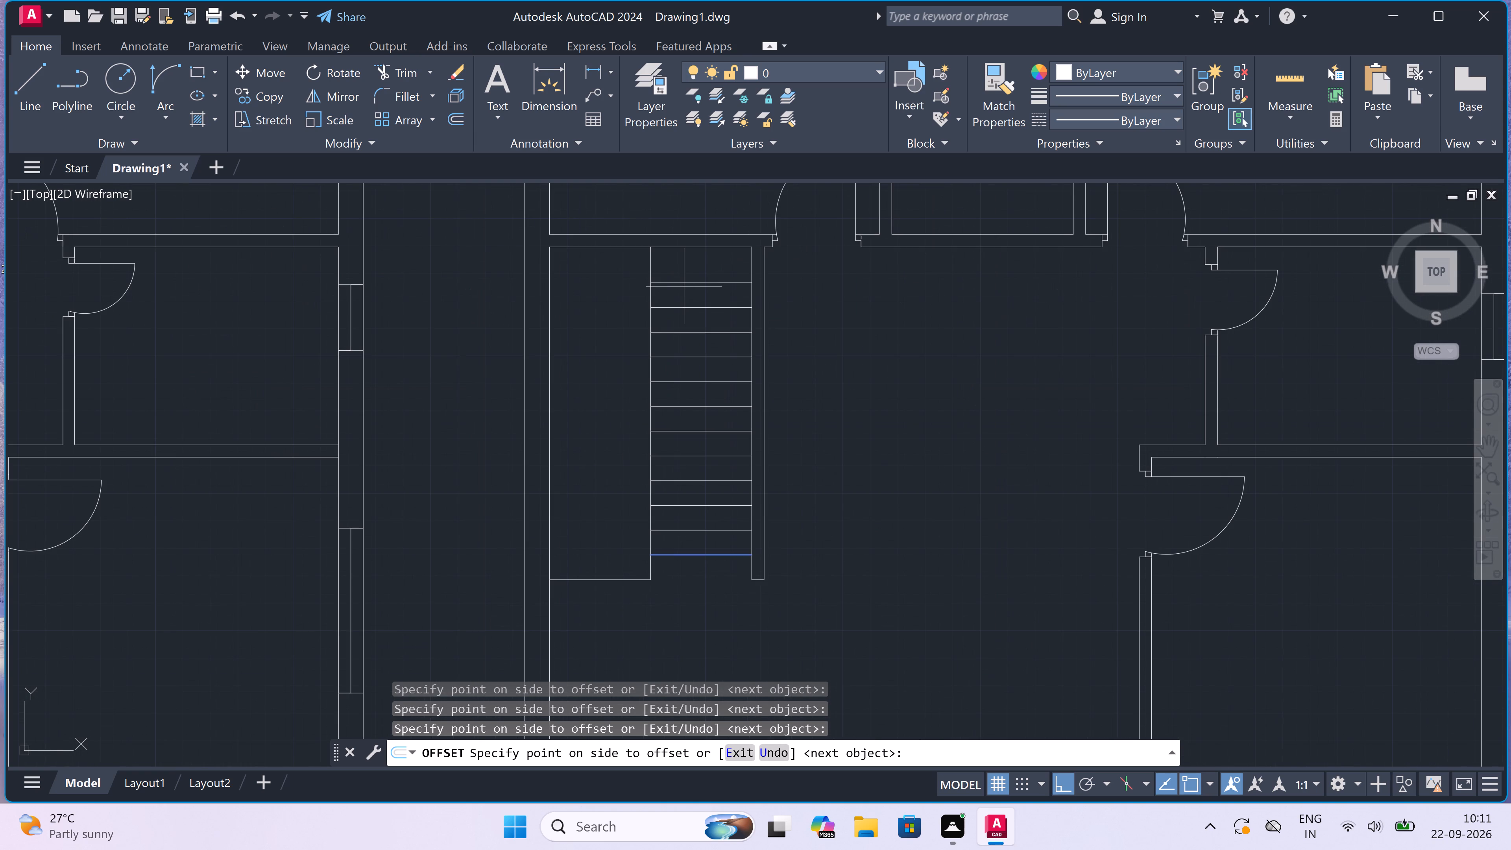
key("Escape")
Delete the topmost tread line to leave a deeper landing below the room wall.
scroll(684, 286, "down", 1)
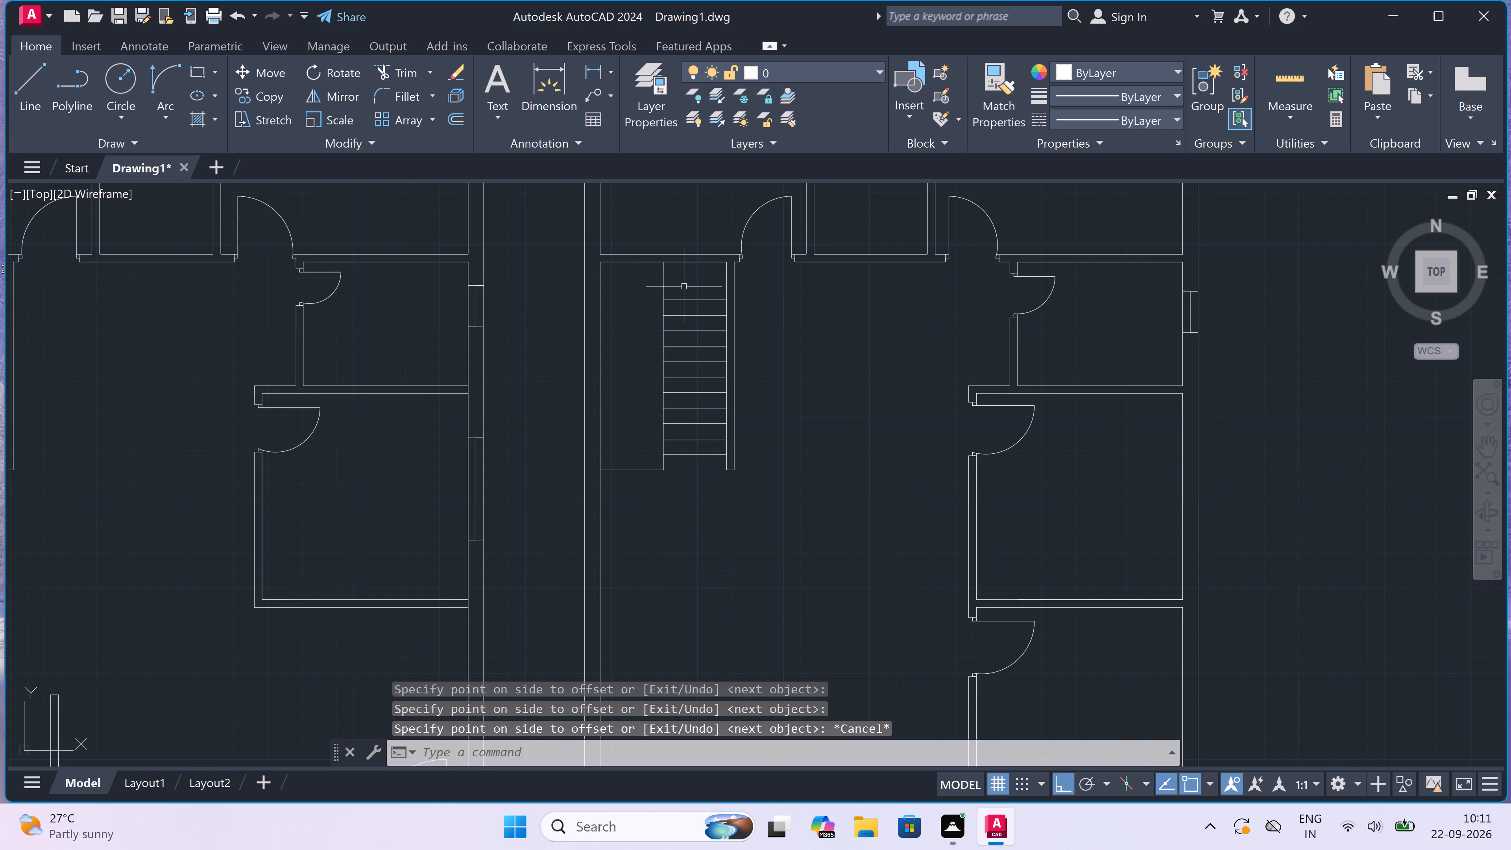
scroll(684, 286, "down", 1)
scroll(684, 286, "up", 3)
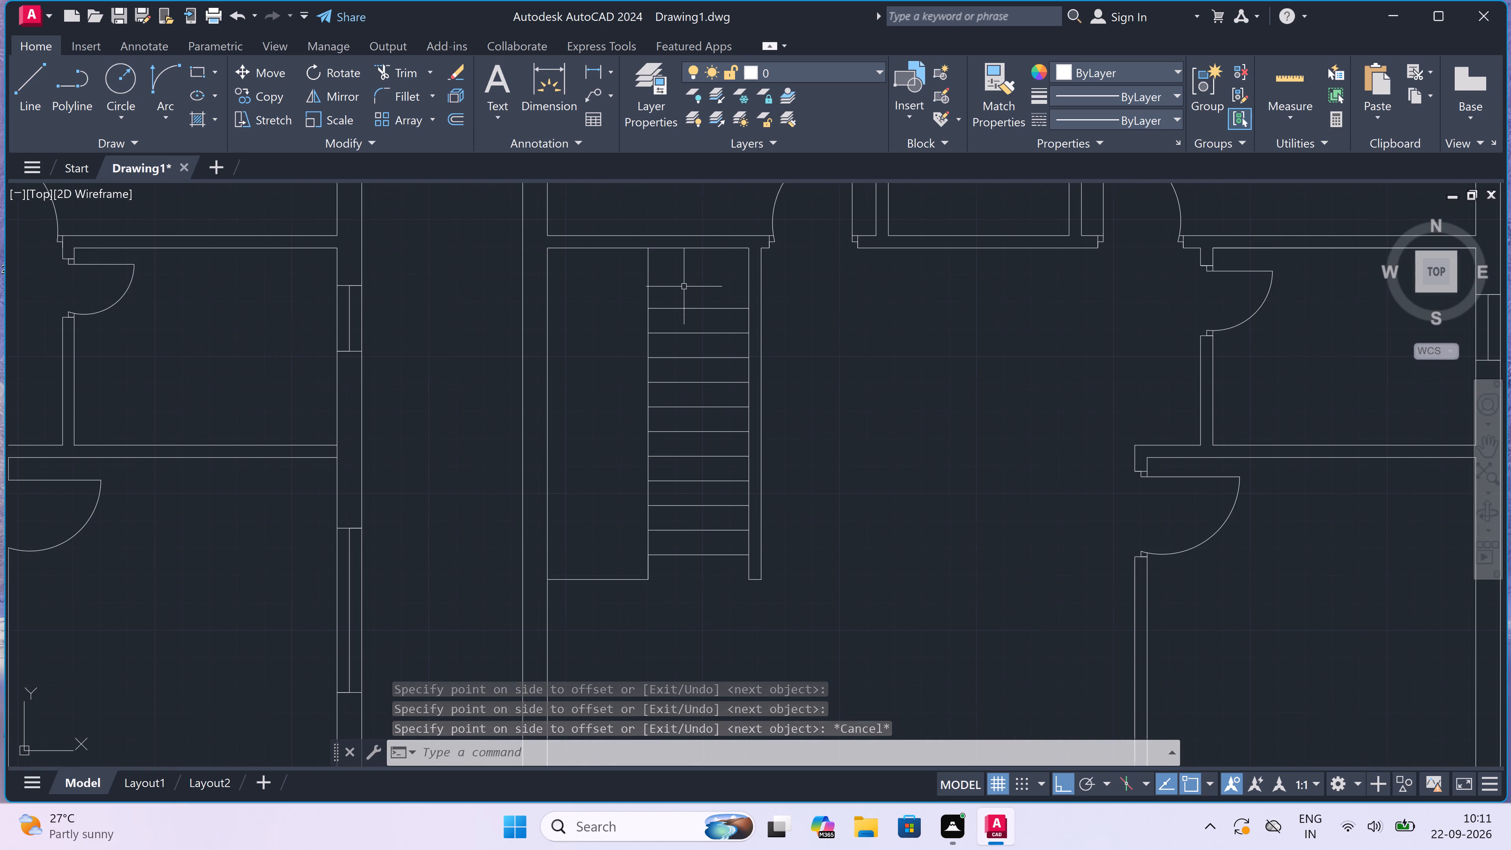
scroll(684, 286, "up", 1)
left_click(685, 294)
left_click(652, 351)
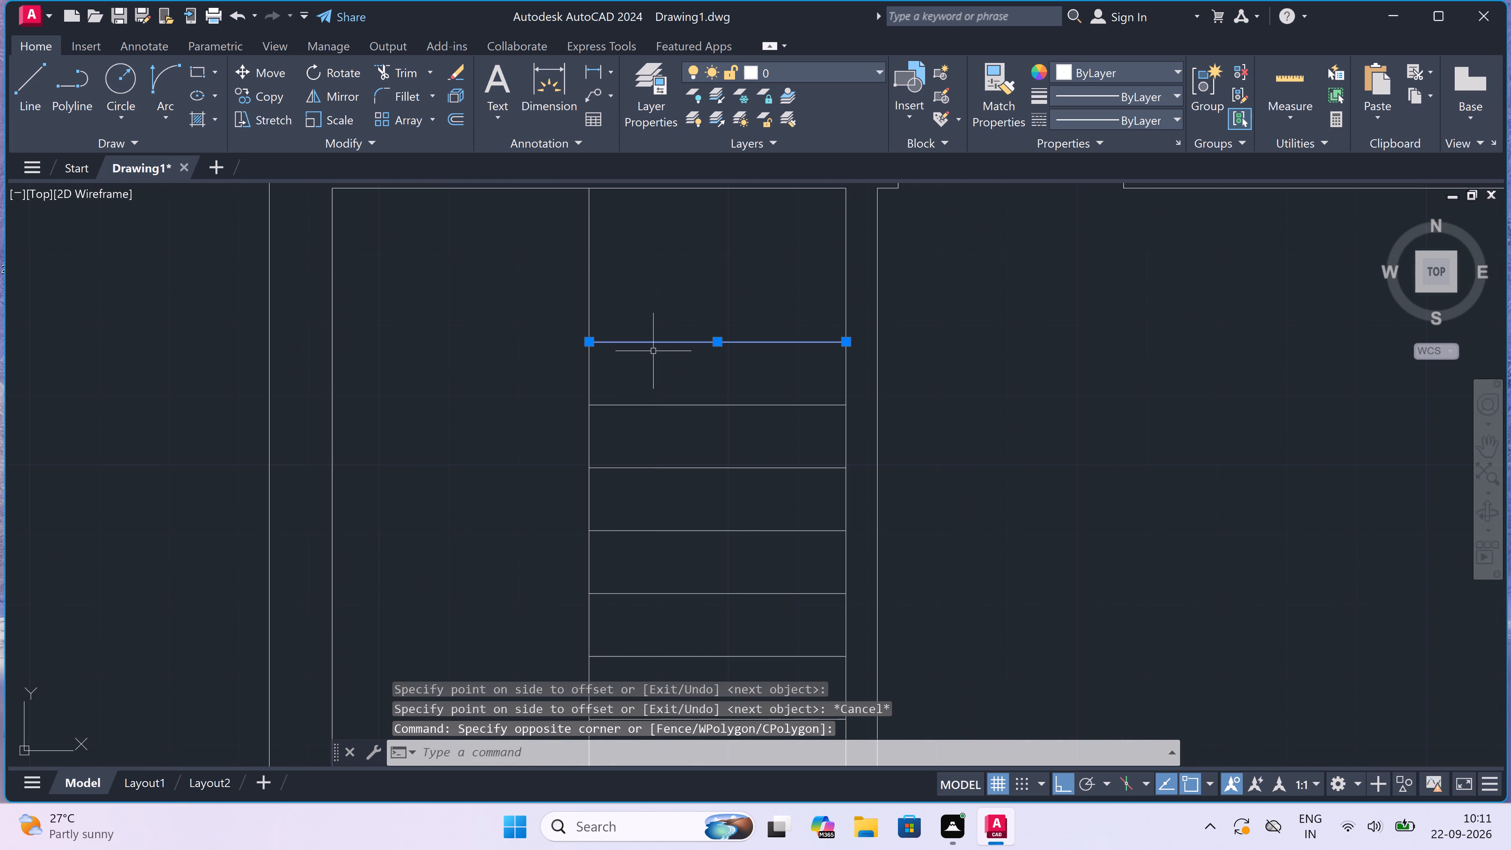
key("Delete")
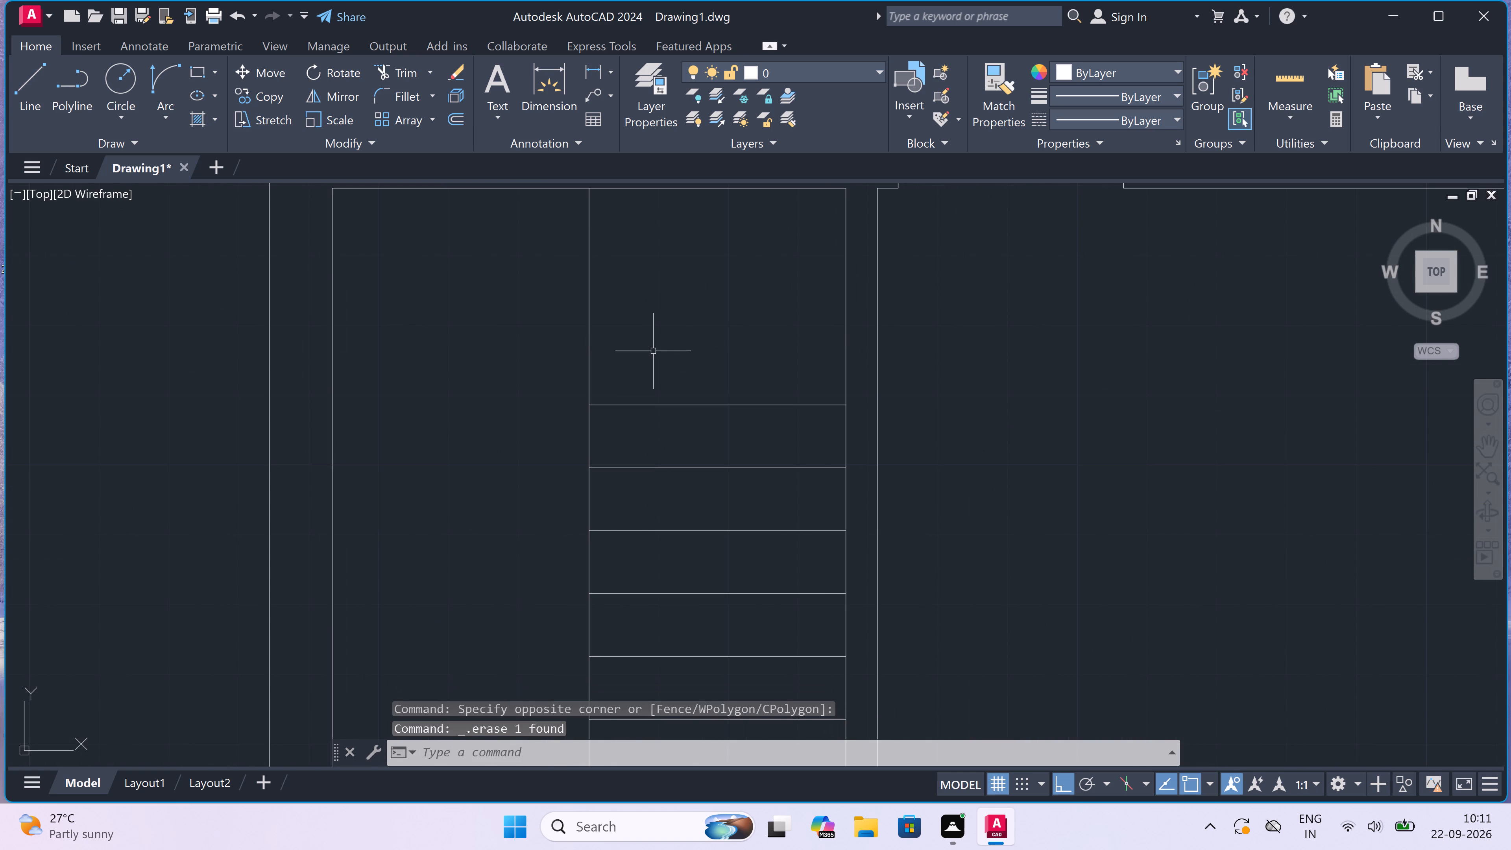
Draw a horizontal line from the top tread's end on the centre line to the left wall's inner line.
type("l")
key("space")
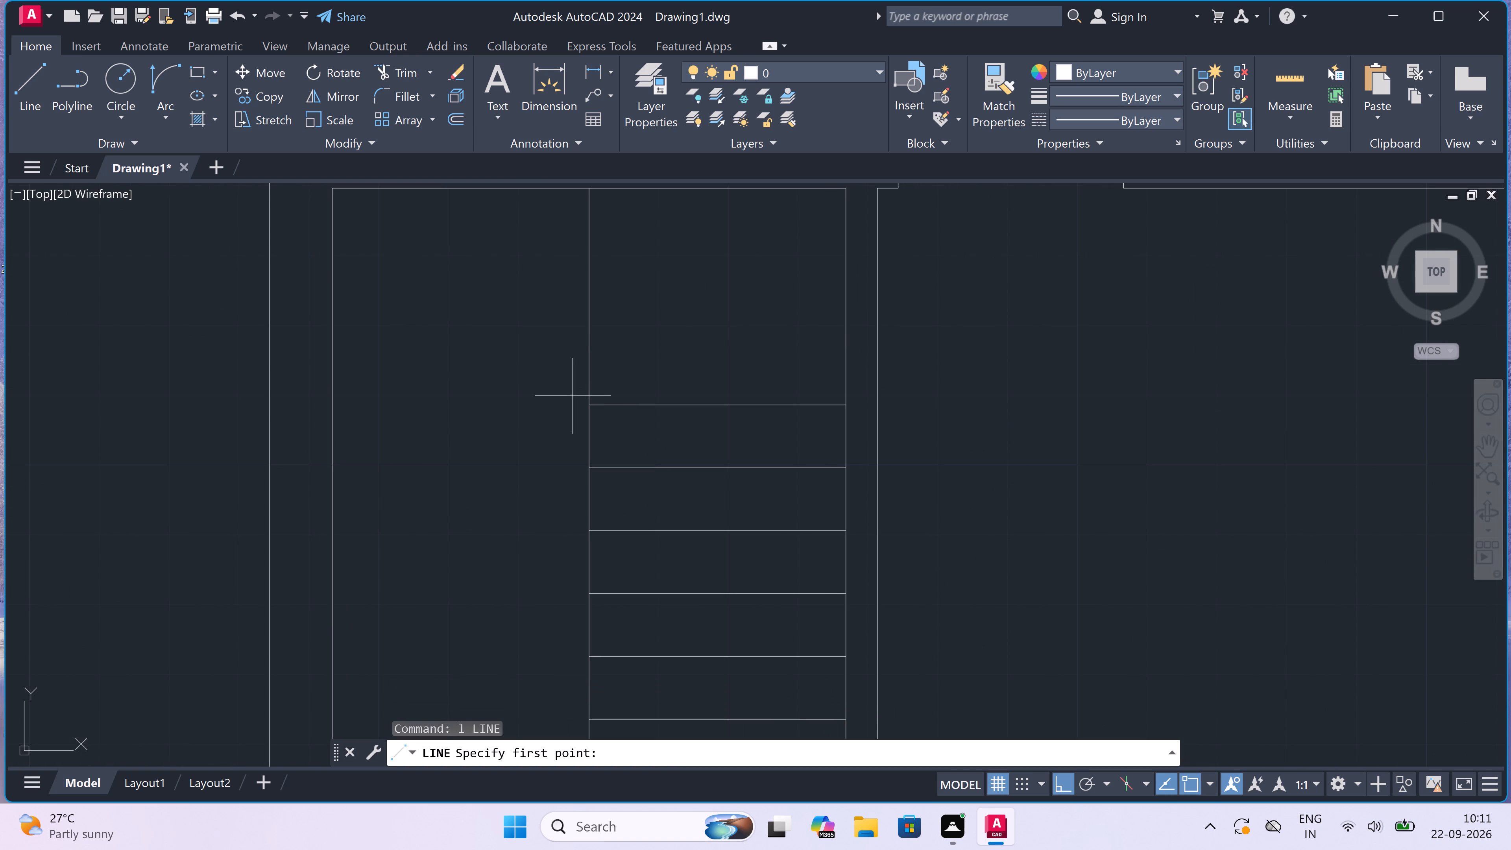
left_click(589, 405)
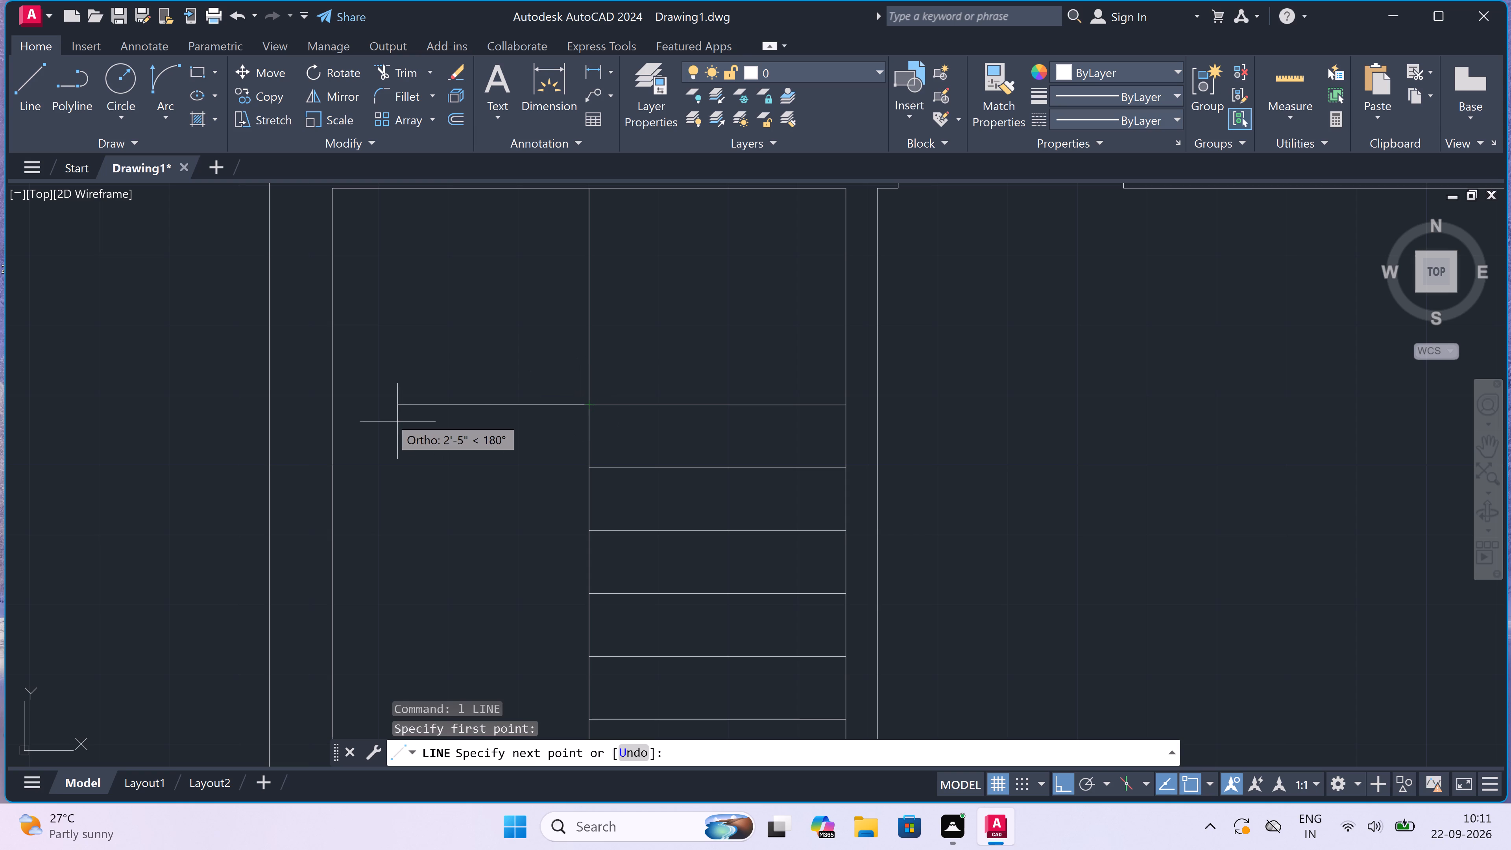
left_click(332, 403)
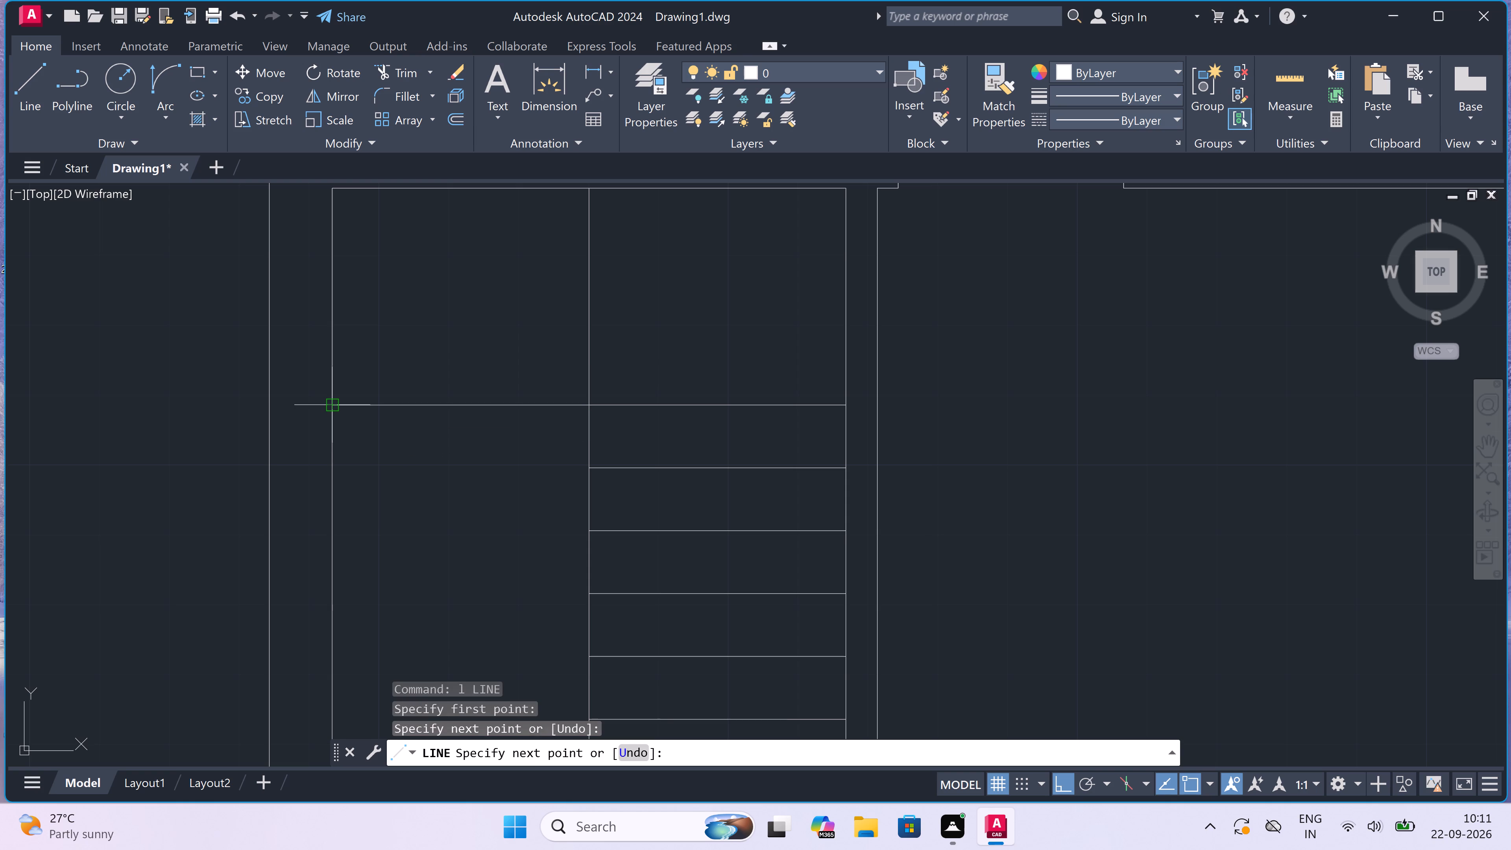
key("Escape")
Trim the centre line above the top tread to clear the landing.
key("t")
key("r")
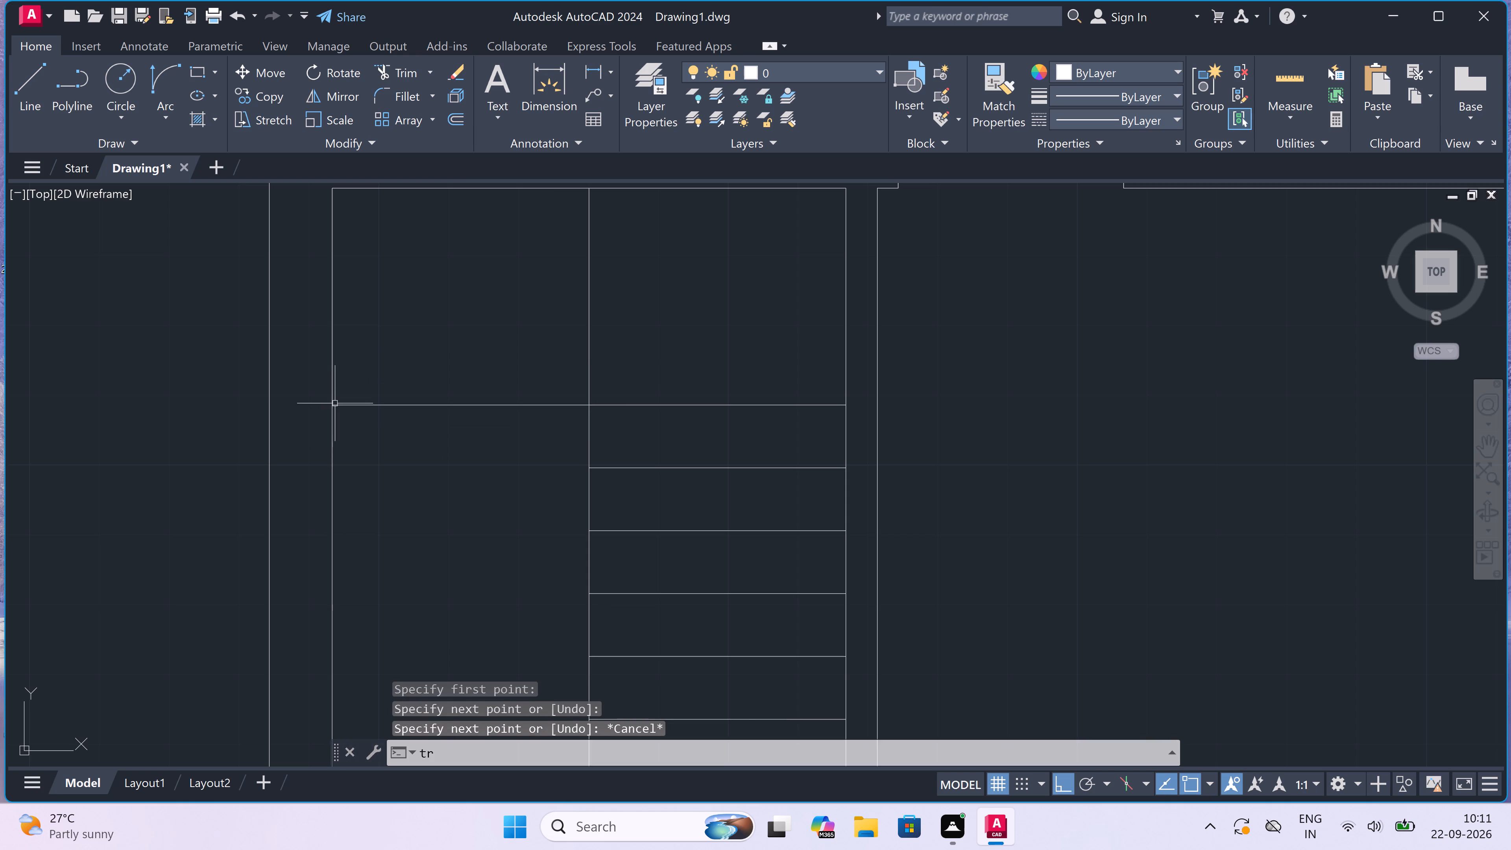
key("space")
left_click(440, 335)
left_click(689, 314)
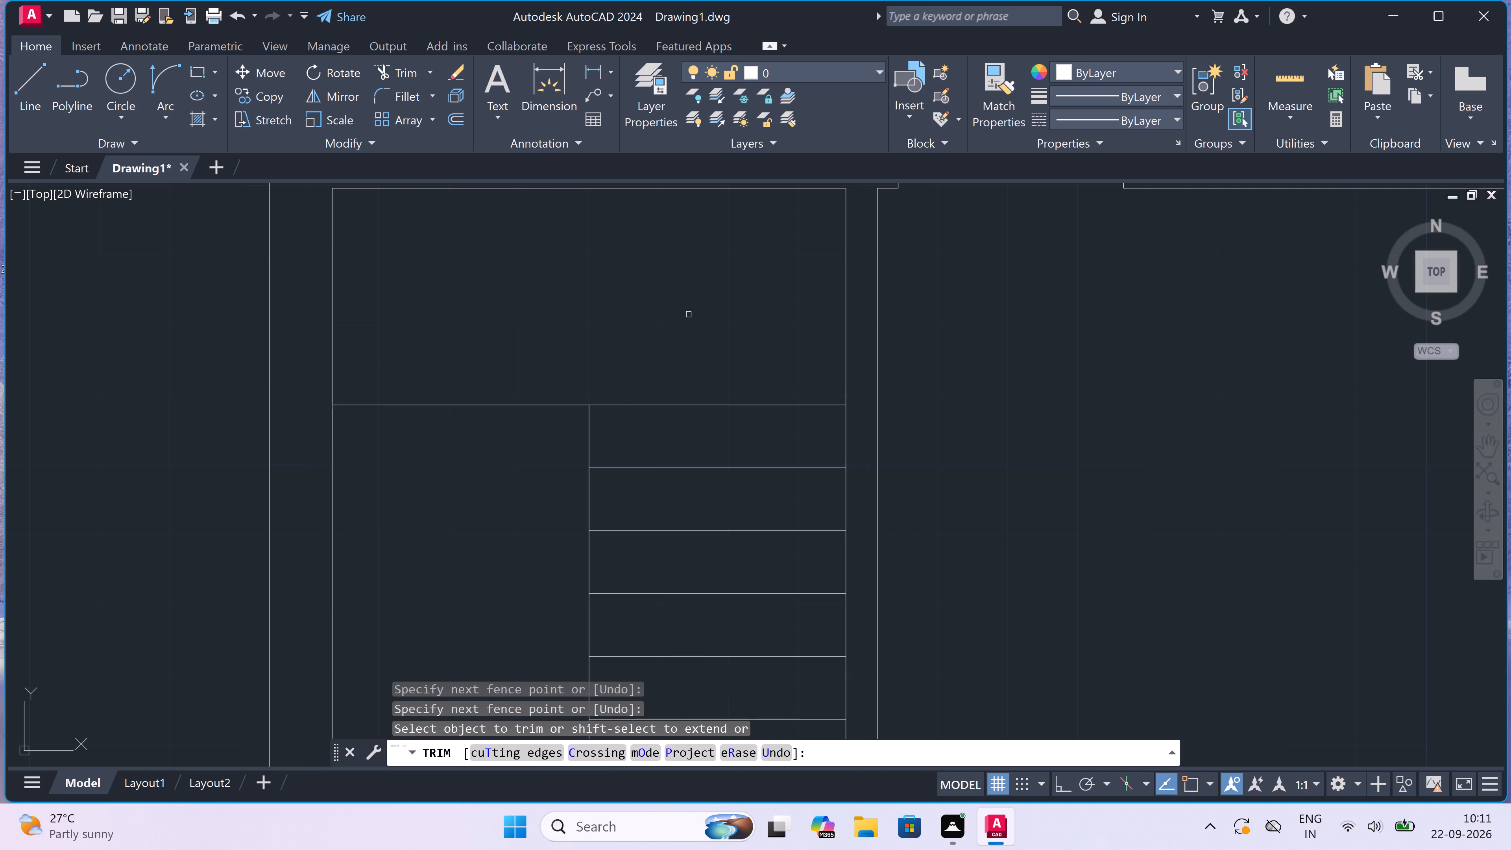
scroll(692, 309, "down", 3)
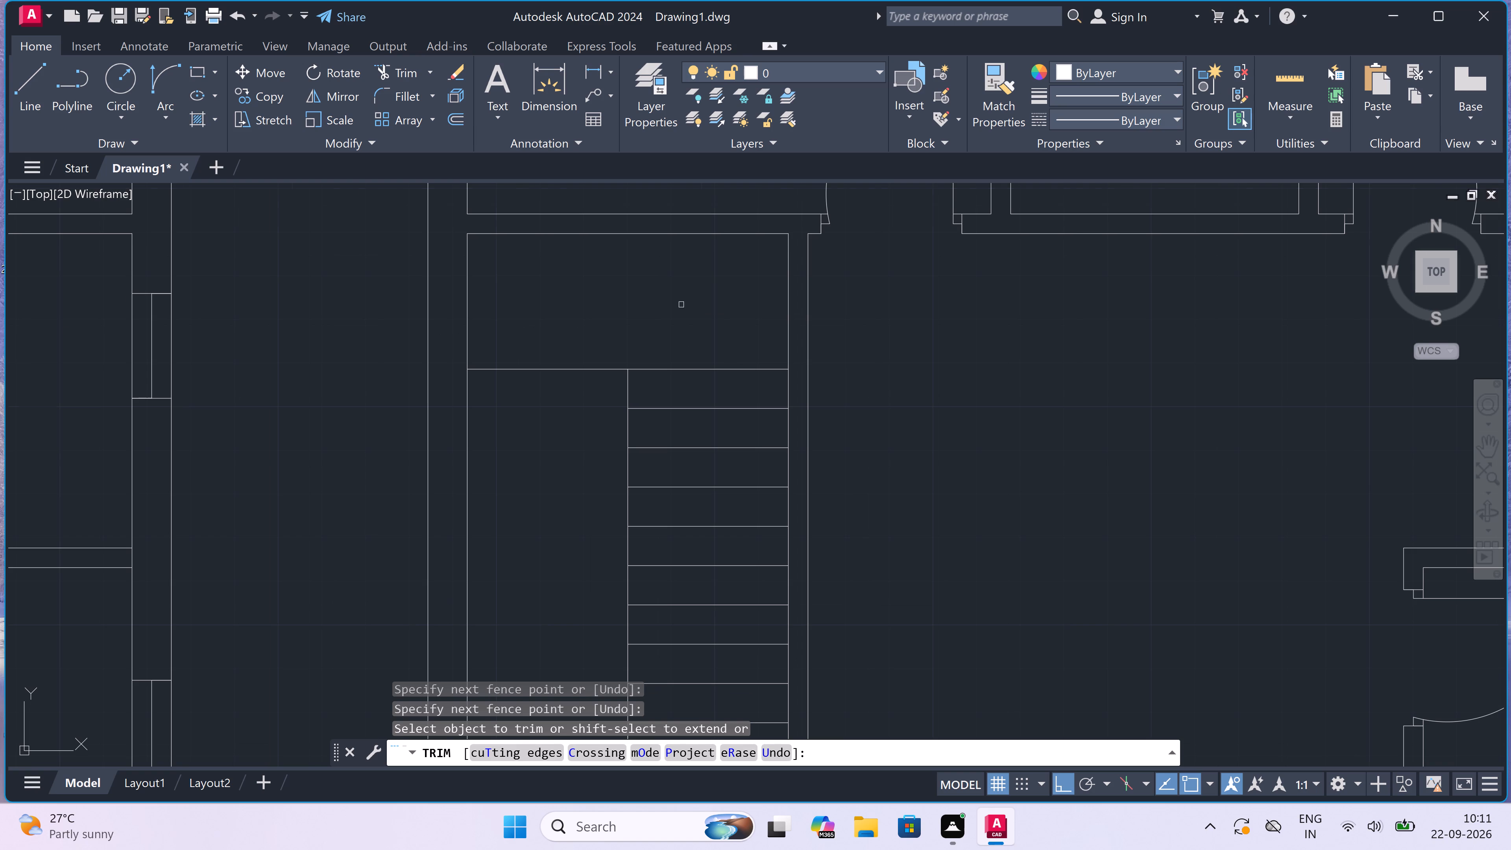
scroll(680, 305, "down", 1)
scroll(633, 327, "up", 2)
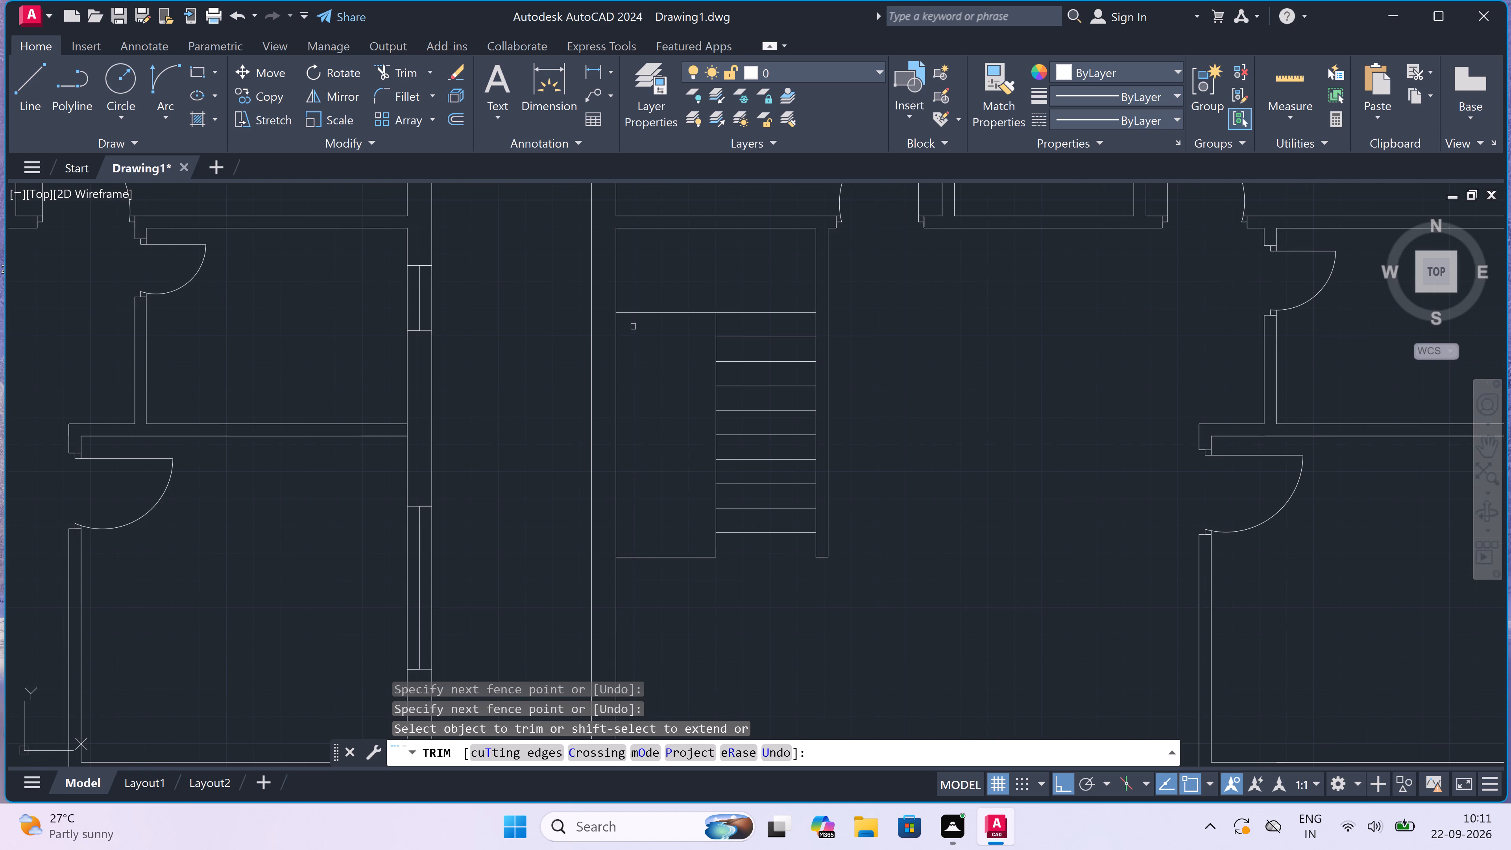
key("Escape")
Offset the landing line of the second flight downward repeatedly at 9" to fill that flight down to its bottom line.
key("o")
key("space")
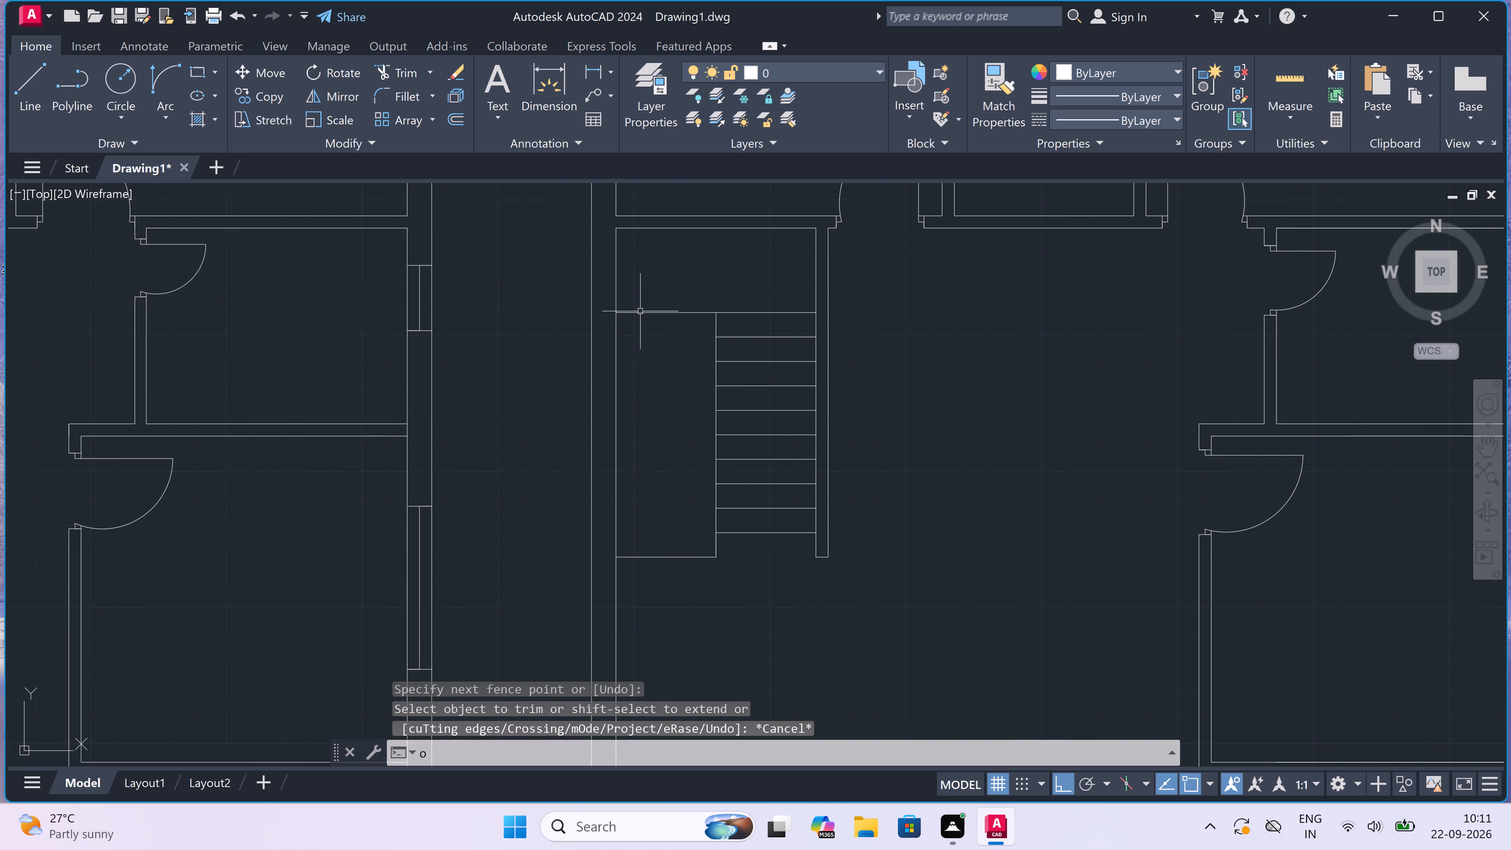
left_click_drag(655, 314, 657, 329)
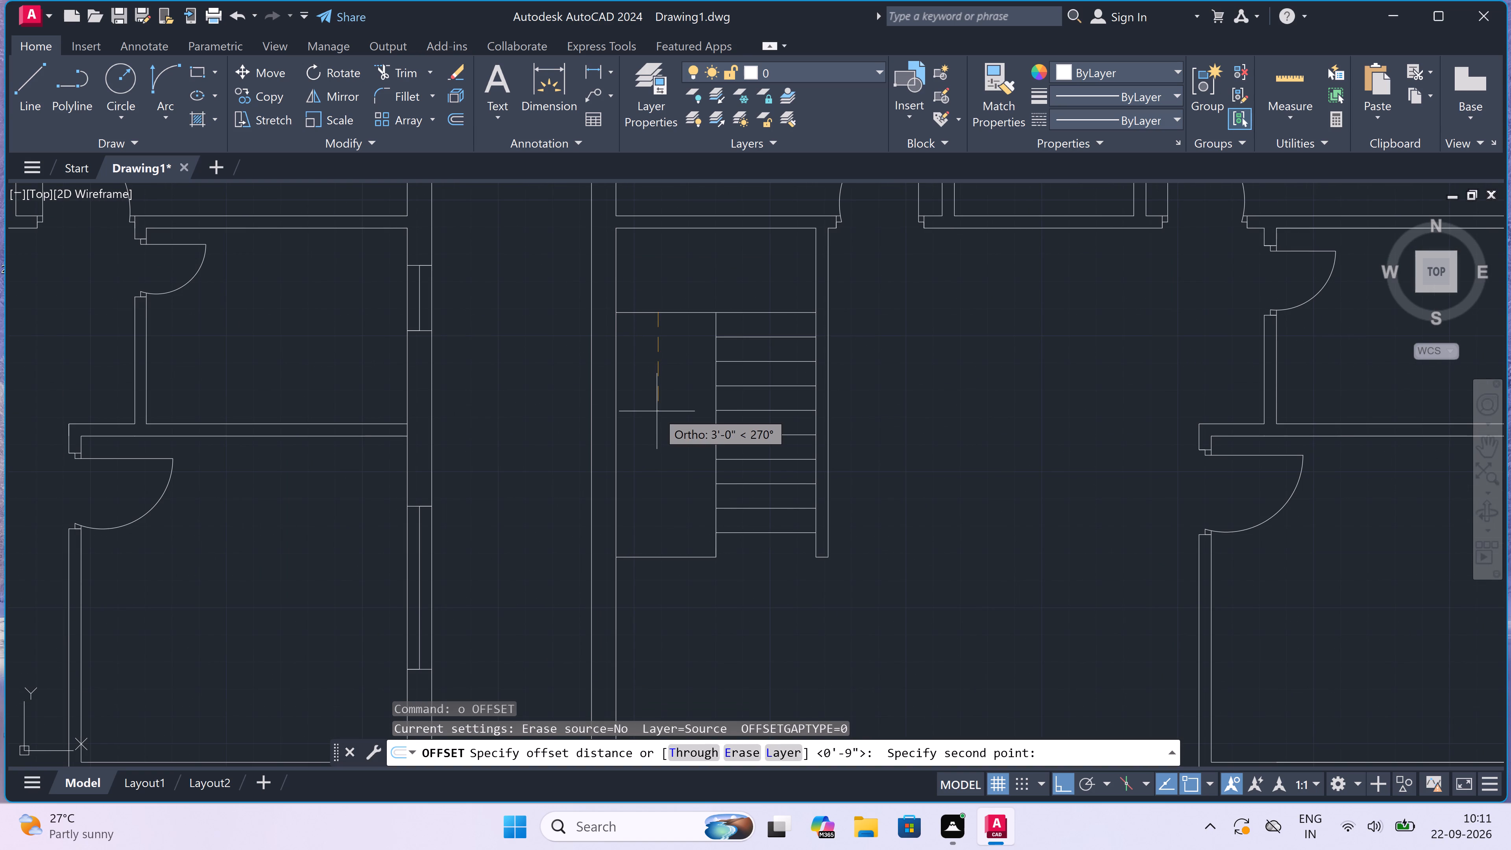
type("9\"")
key("space")
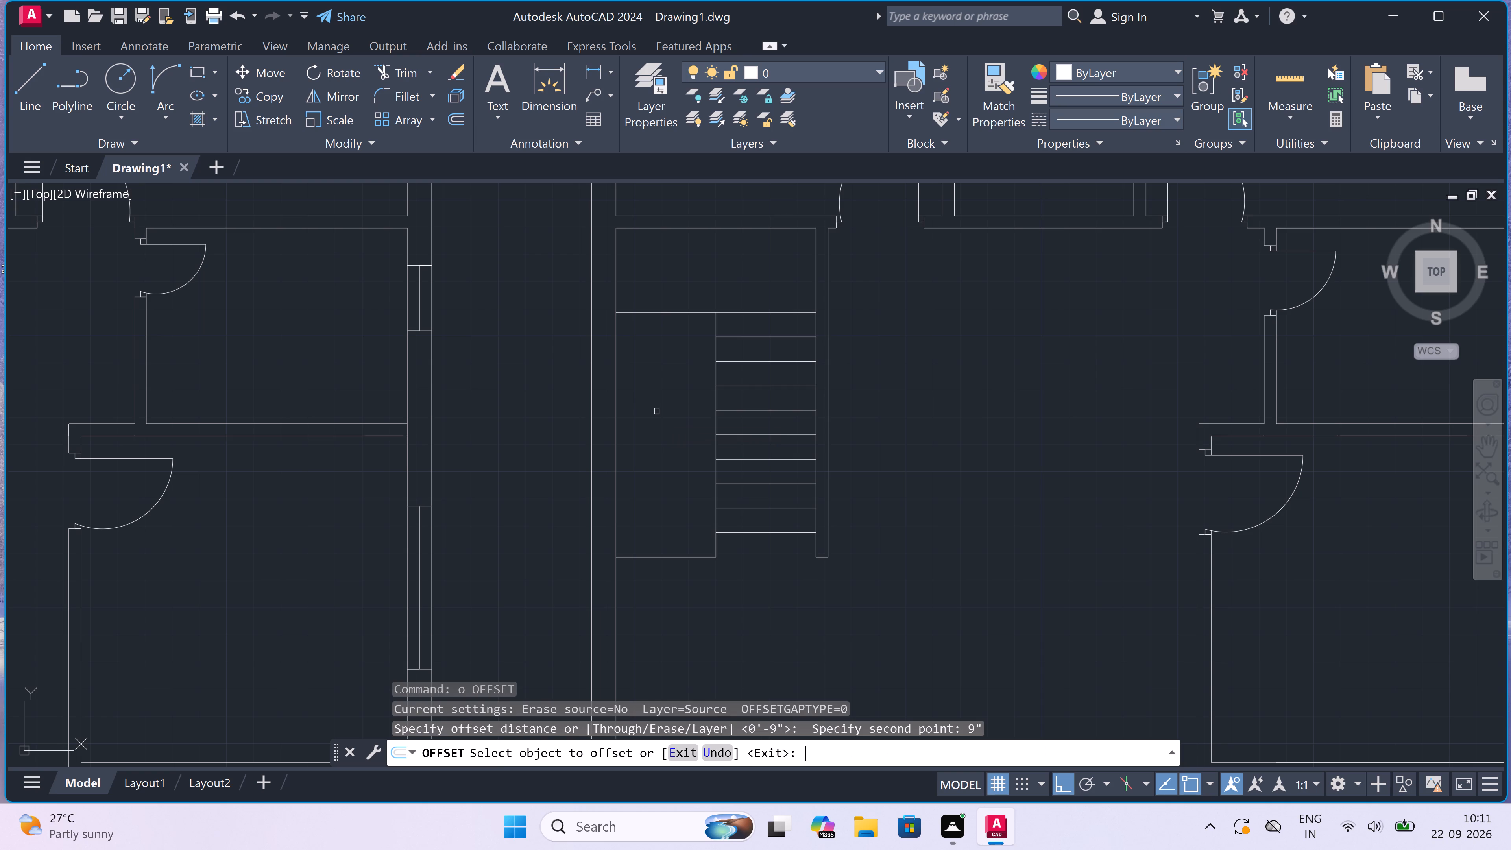
left_click(658, 313)
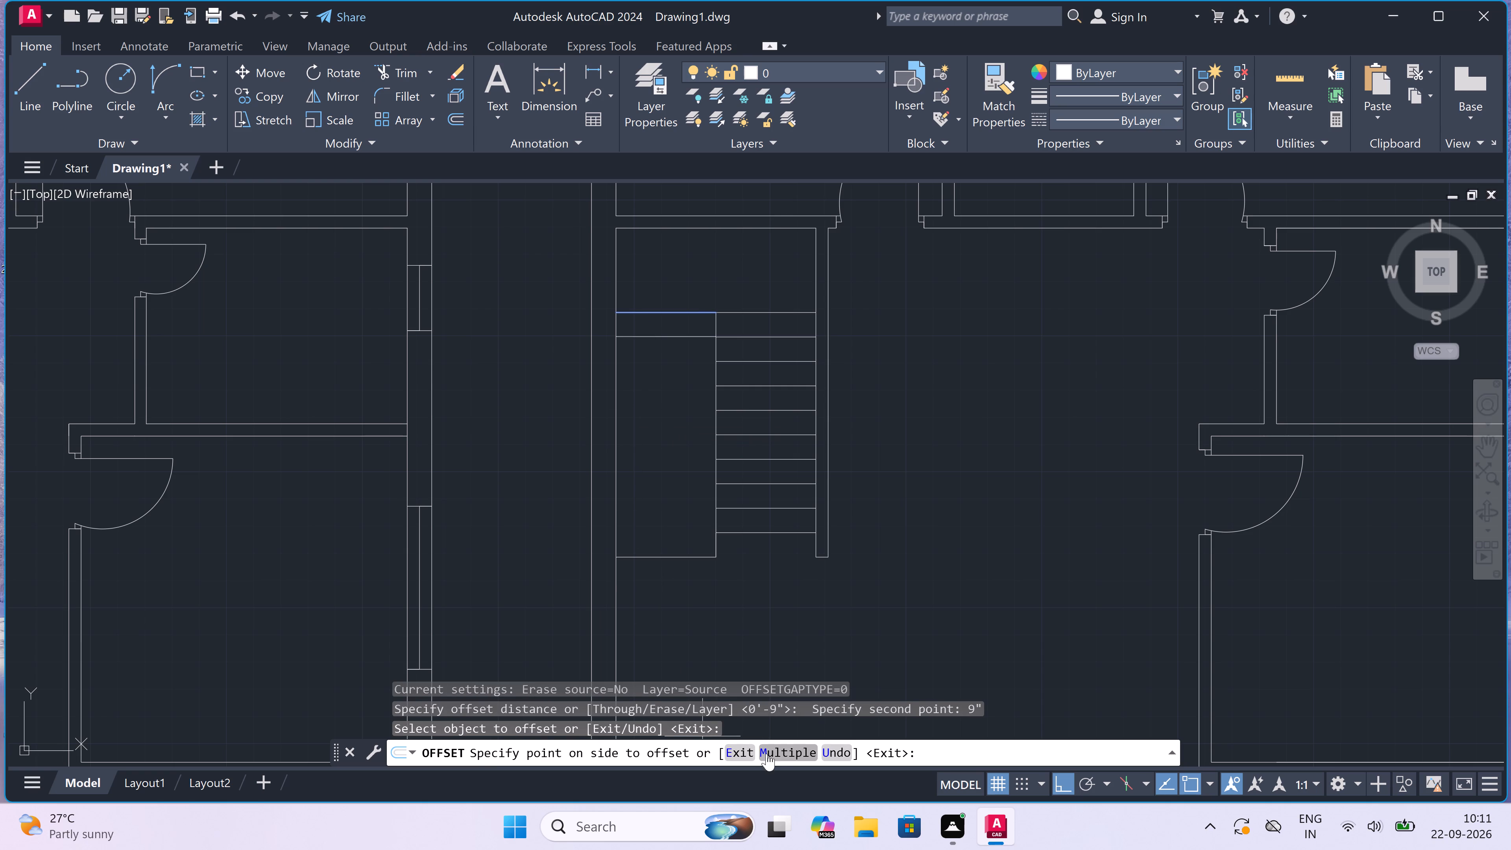
left_click(779, 751)
triple_click(680, 509)
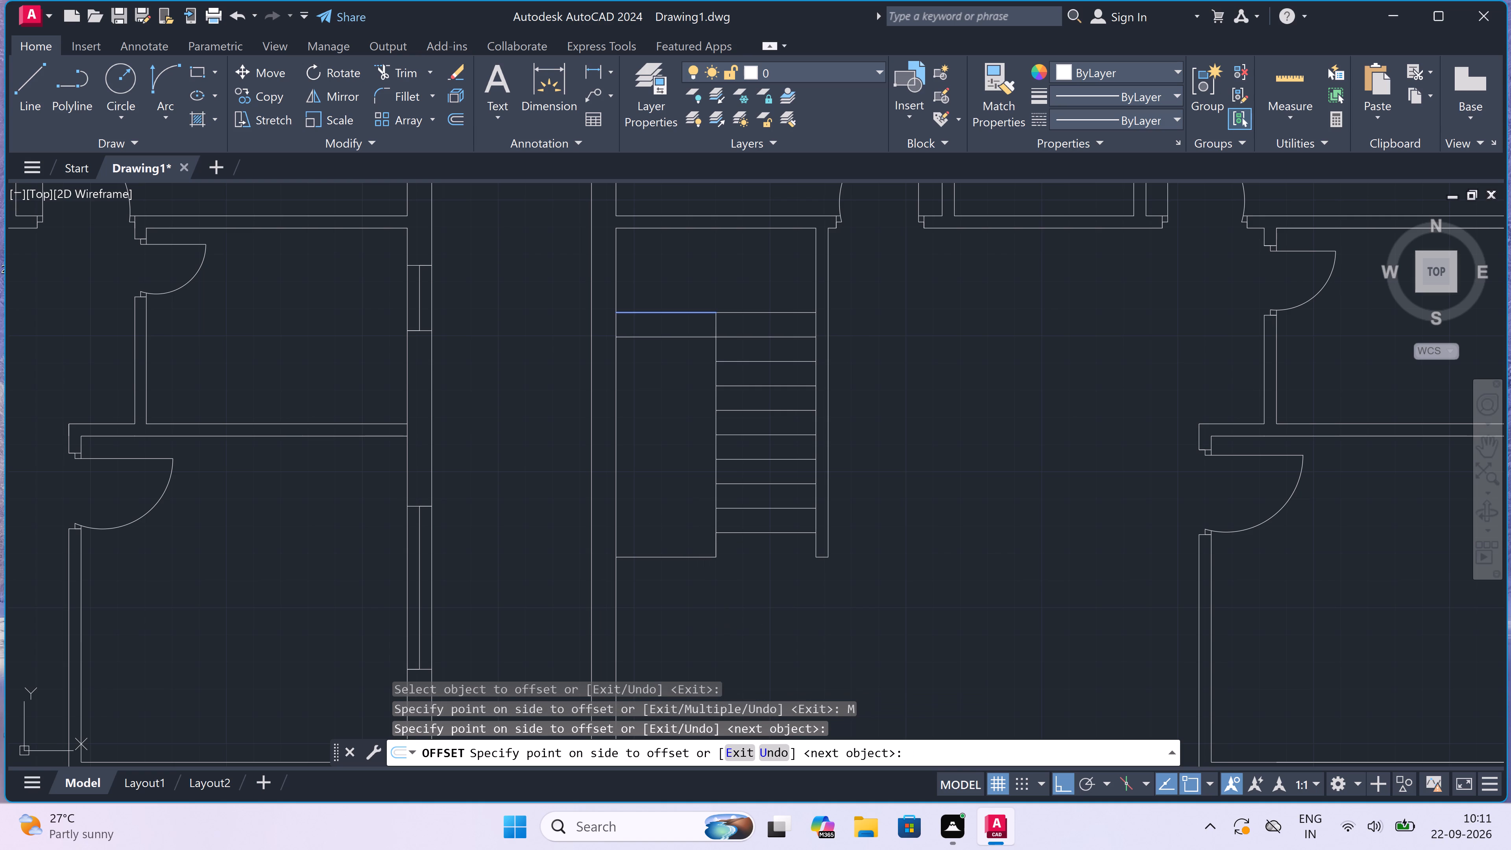
triple_click(680, 509)
double_click(680, 509)
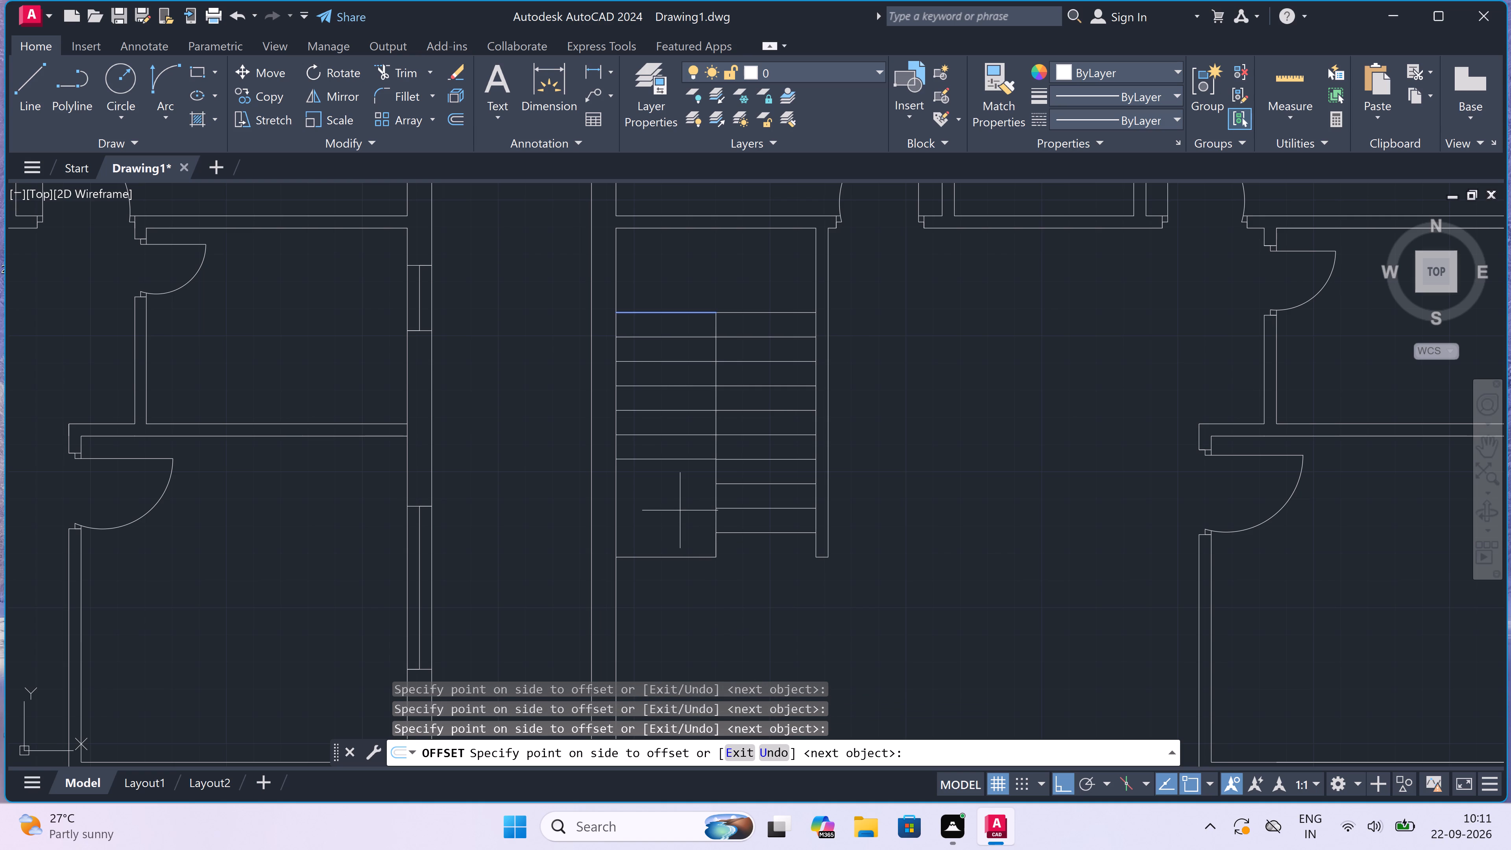
left_click(680, 516)
left_click(677, 561)
left_click(676, 594)
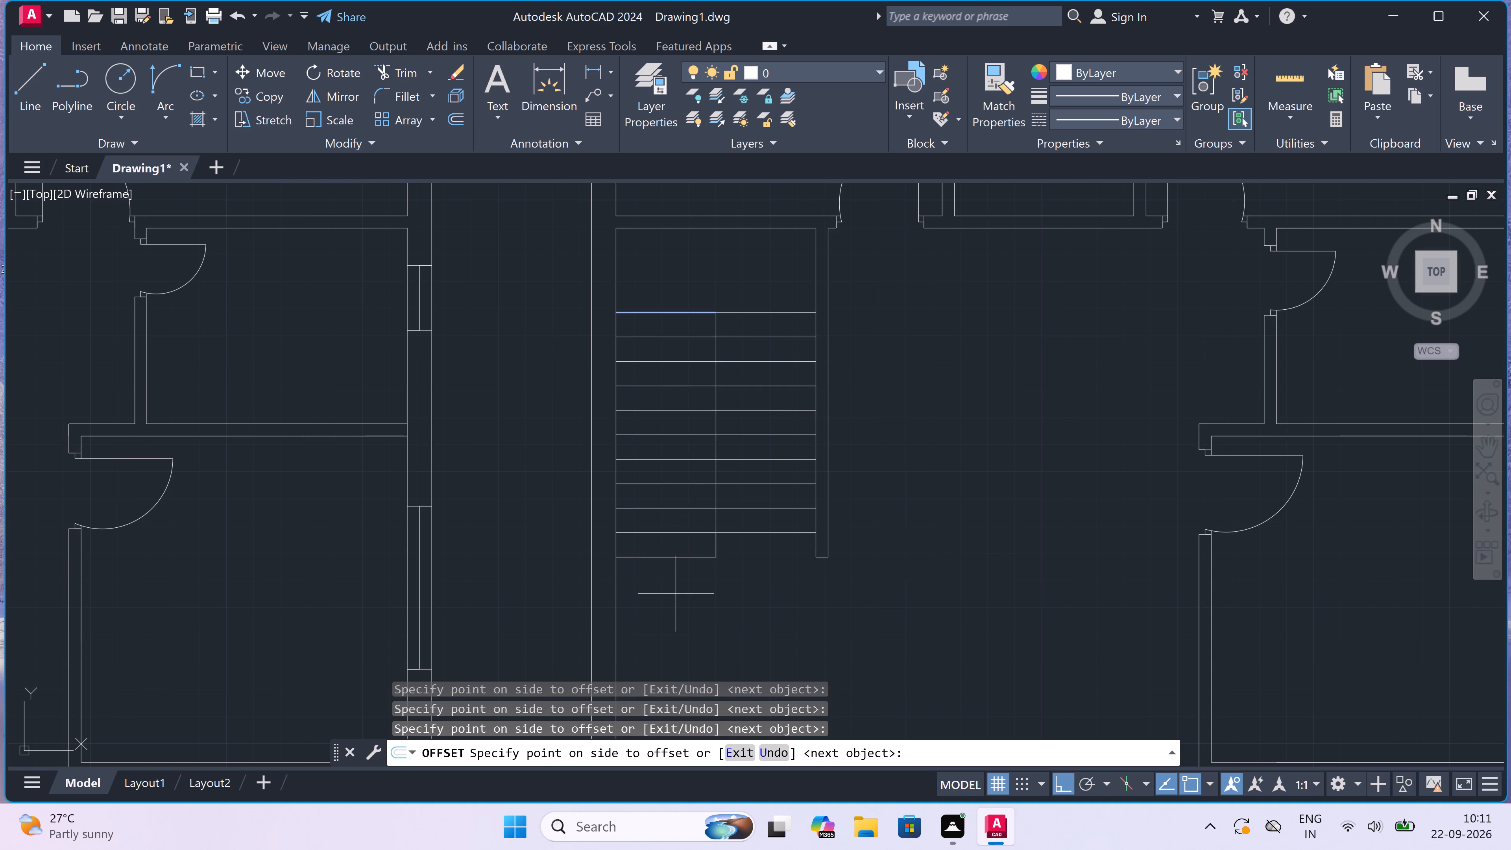
left_click(676, 594)
key("Escape")
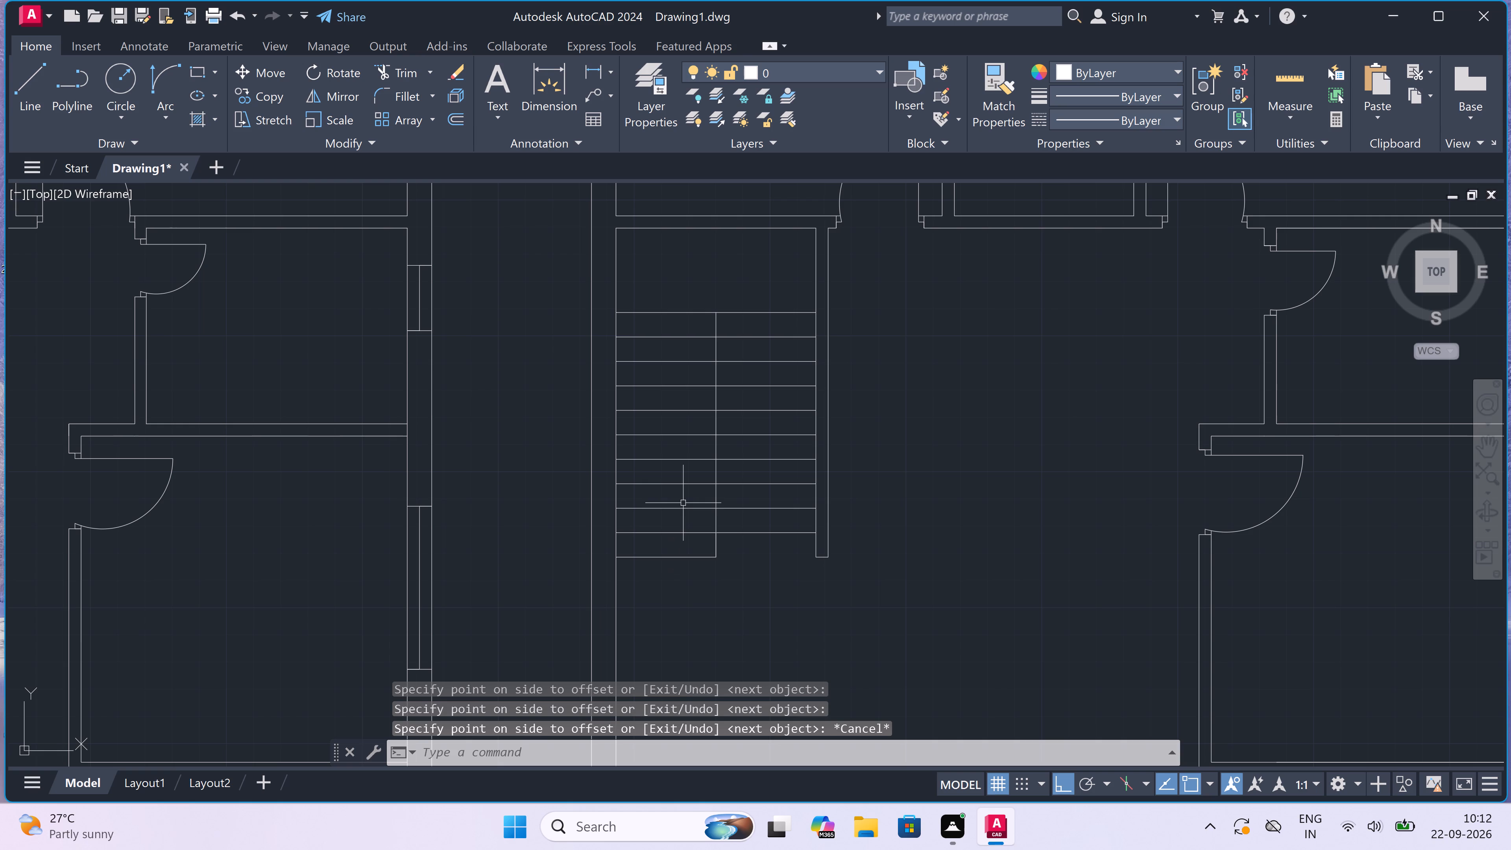
Draw the second plan's stair direction line about 9'-7" up the left flight, about 3'-3" across the landing, and partway down the right flight.
key("l")
key("space")
left_click(663, 578)
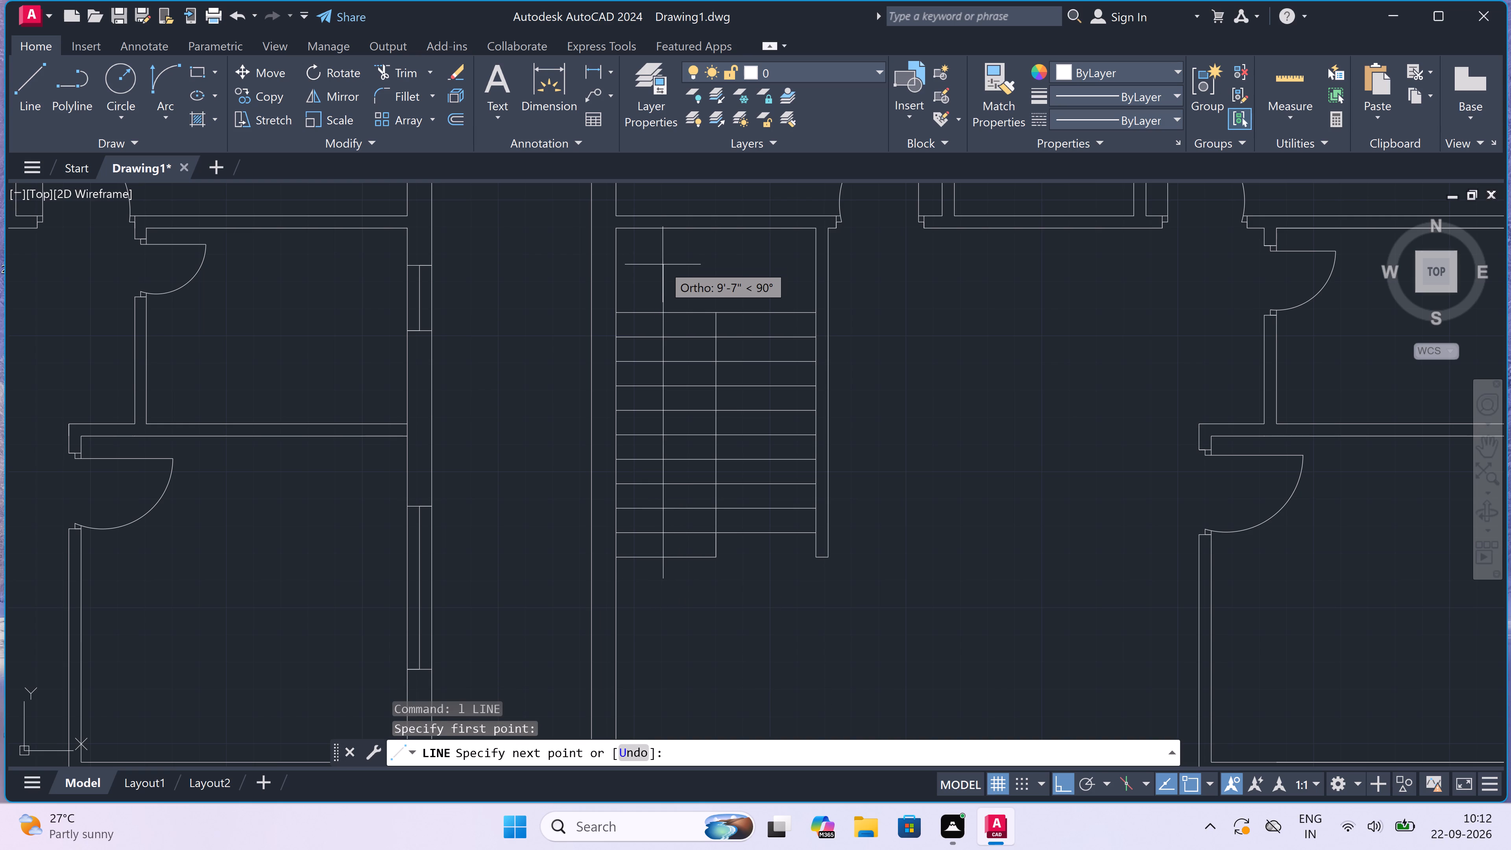
left_click(663, 264)
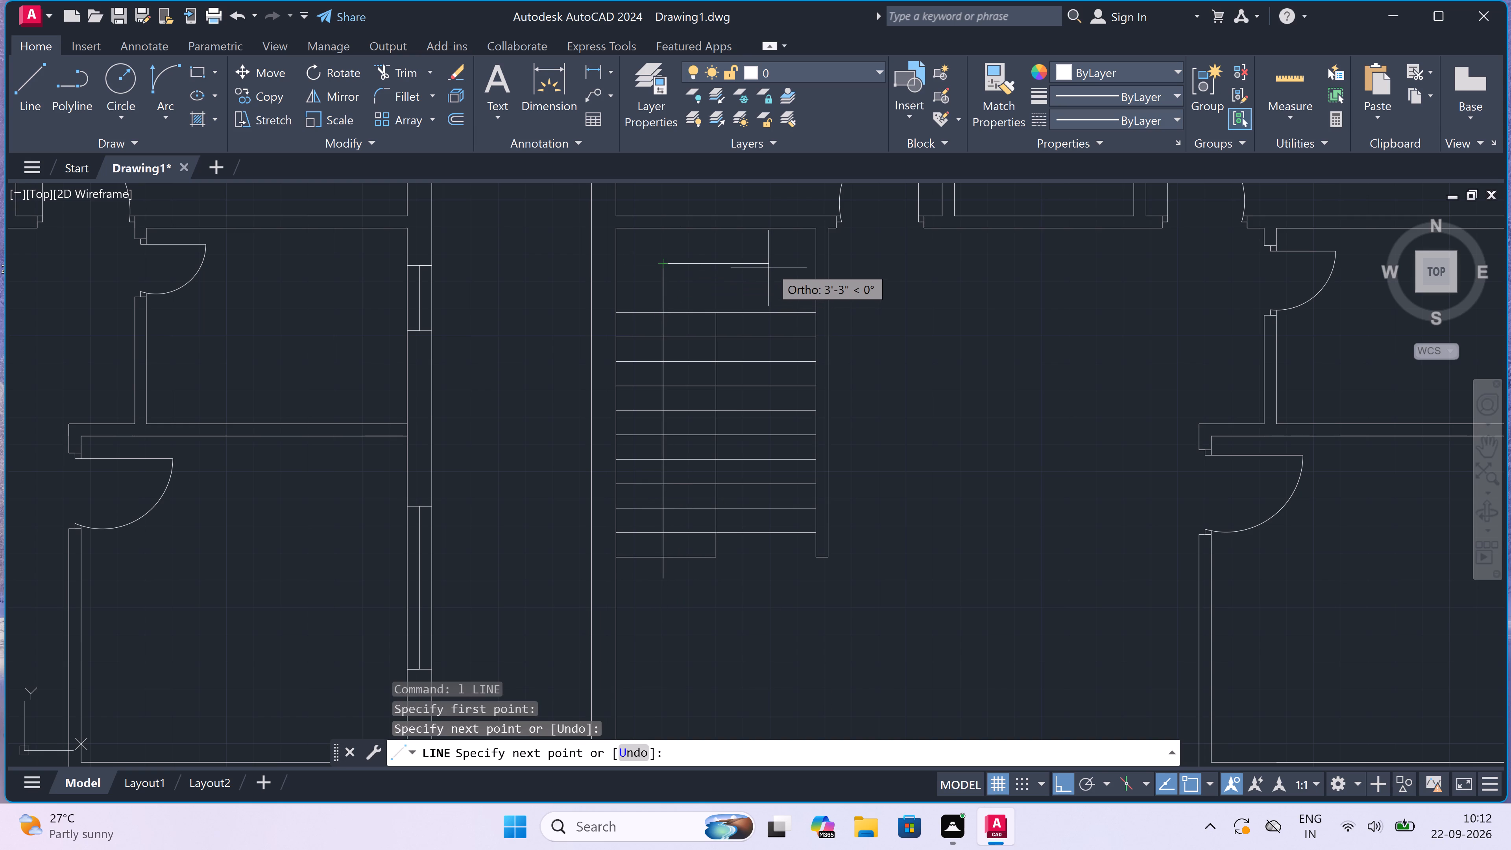
left_click(770, 266)
scroll(770, 389, "up", 3)
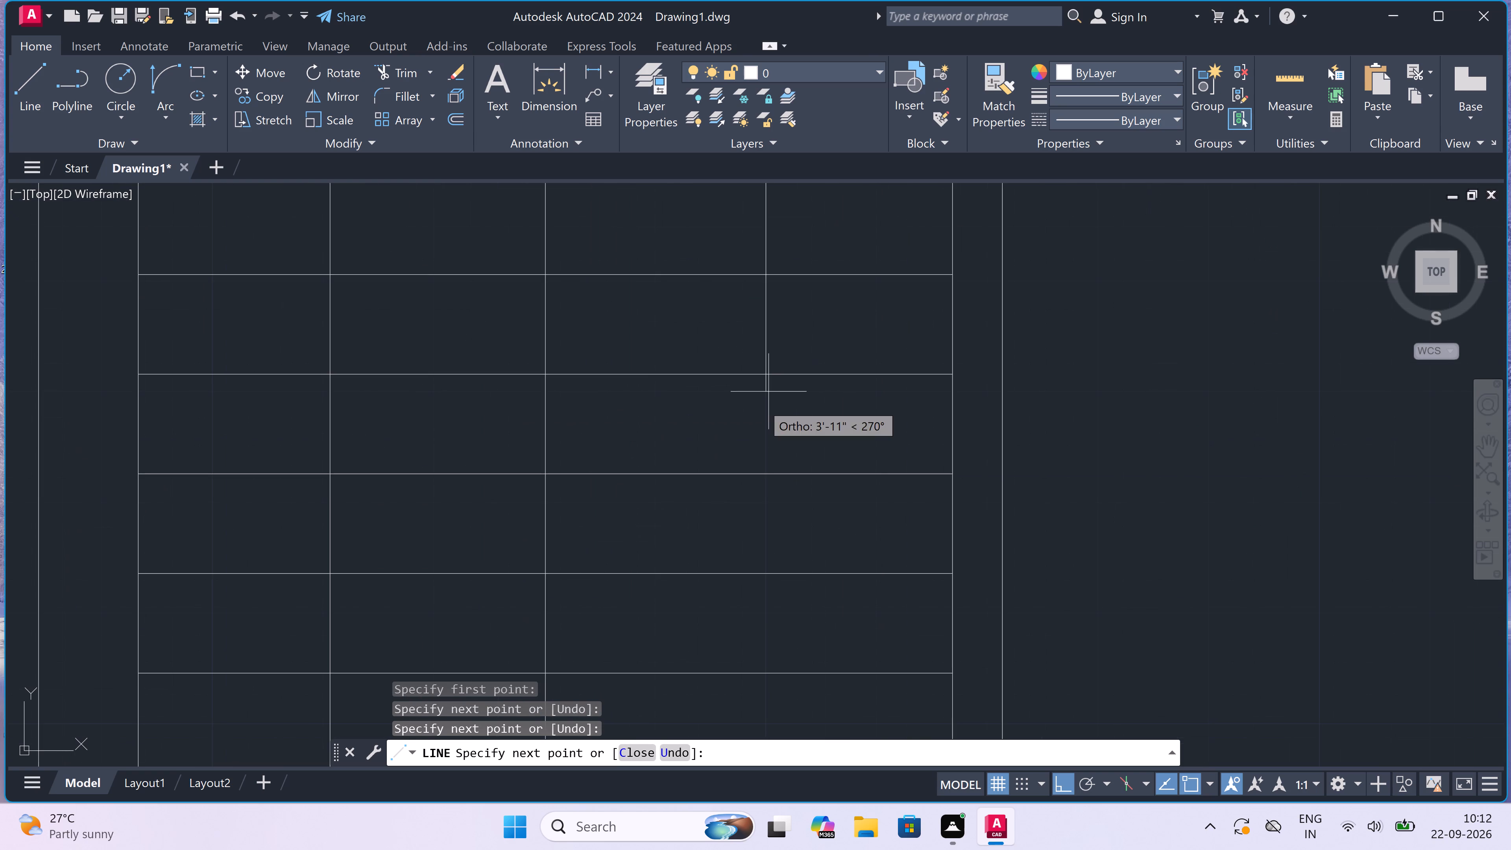
scroll(755, 442, "down", 6)
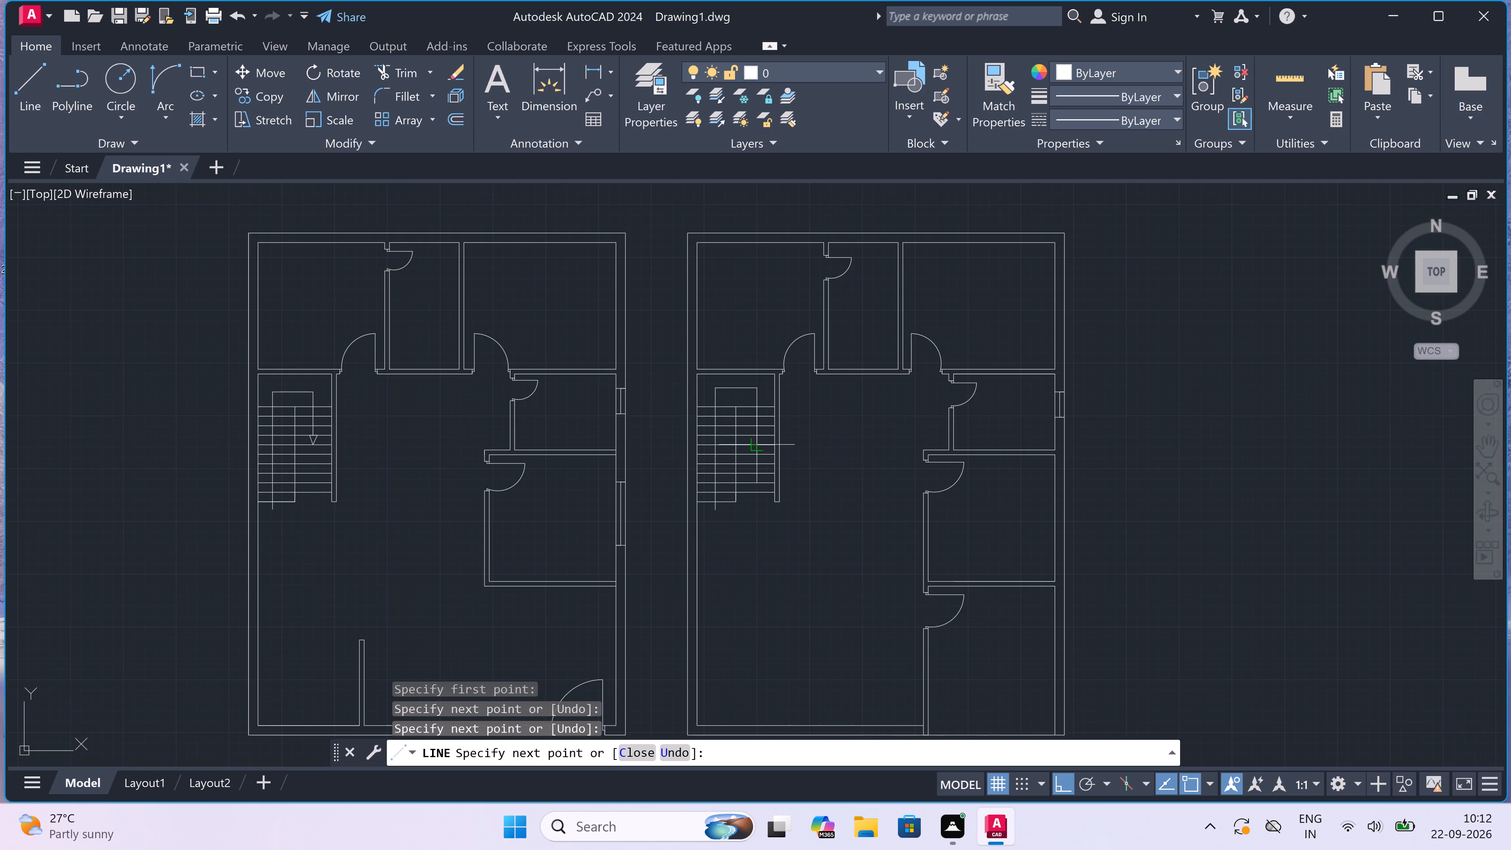
scroll(756, 439, "up", 5)
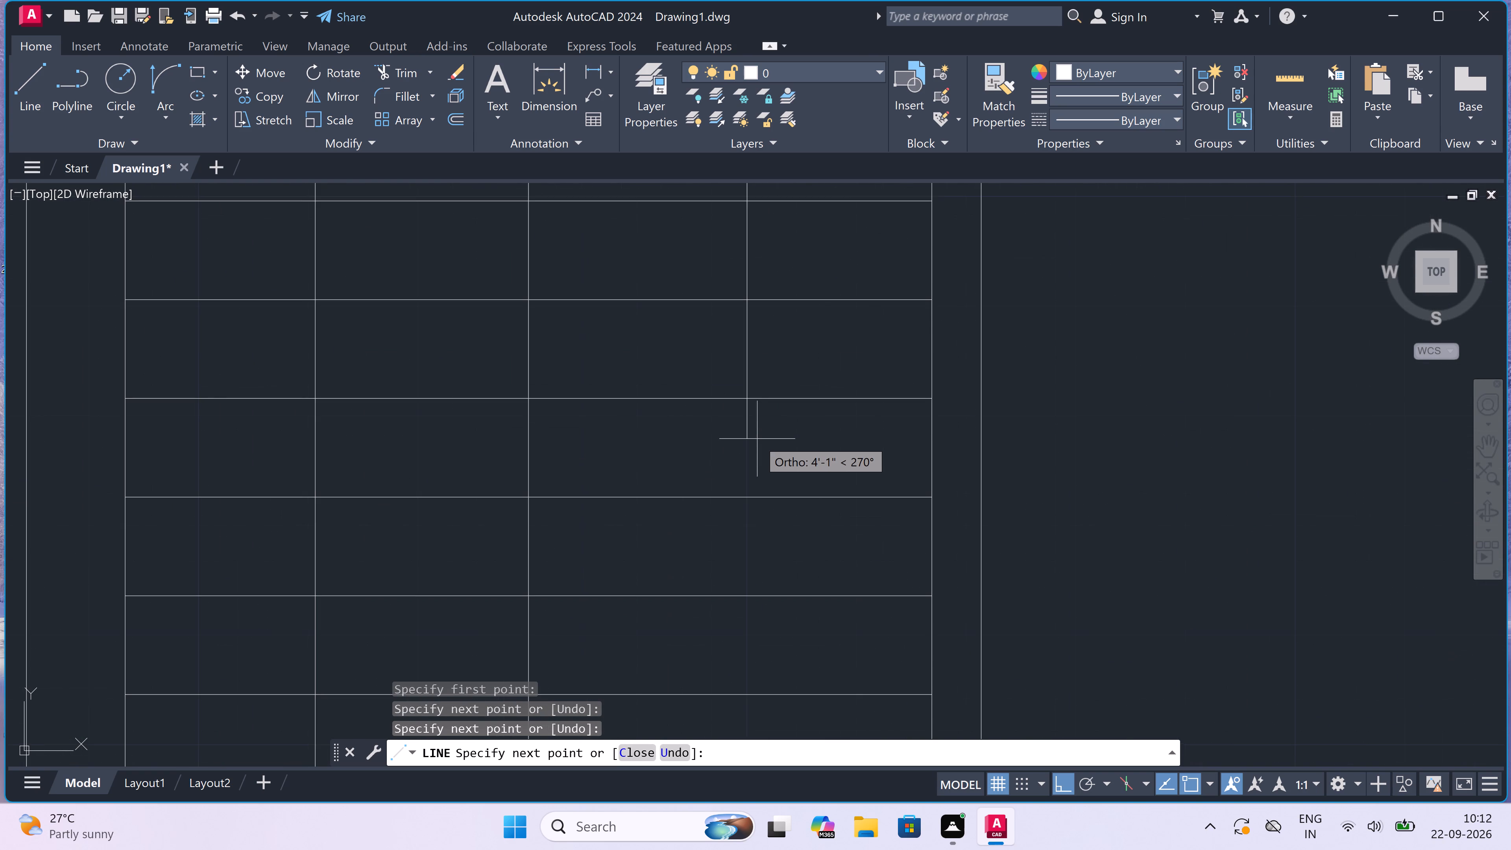
left_click(746, 493)
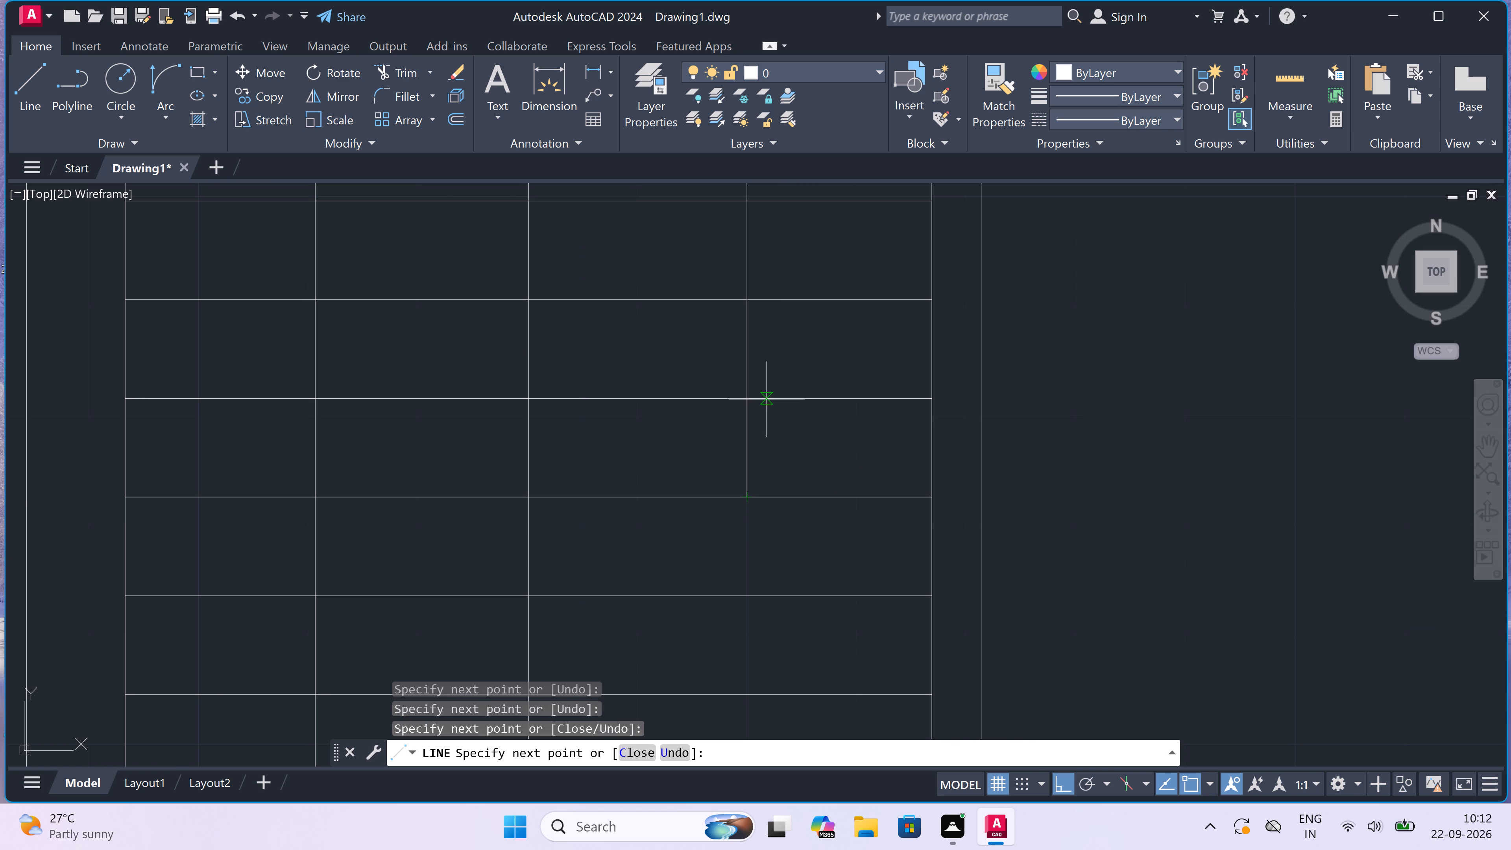
Draw a triangular arrowhead pointing down at the end of the stair direction line, one tread deep.
key("F8")
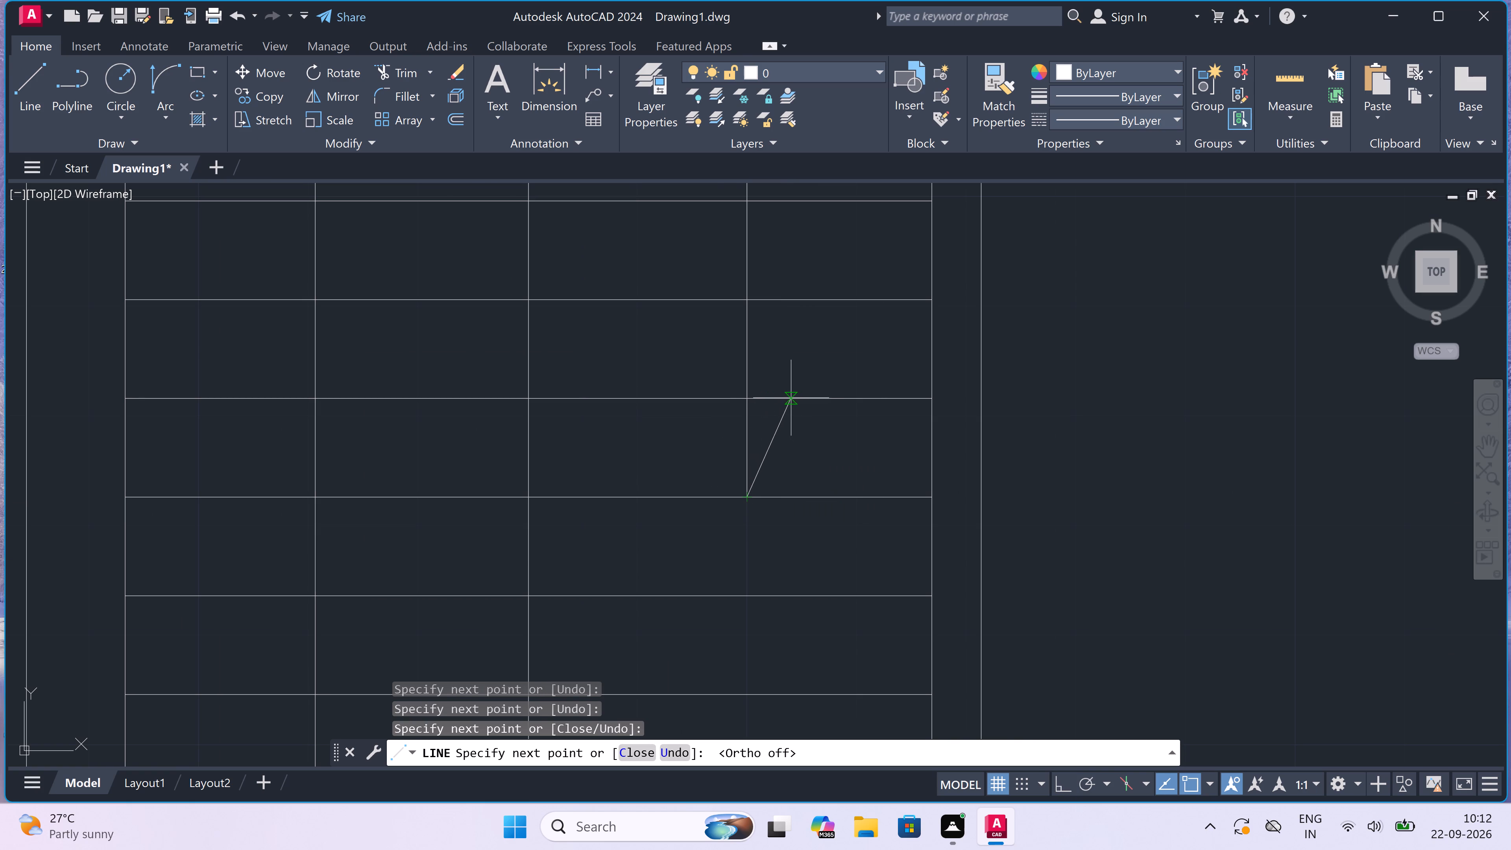
left_click(790, 398)
key("F8")
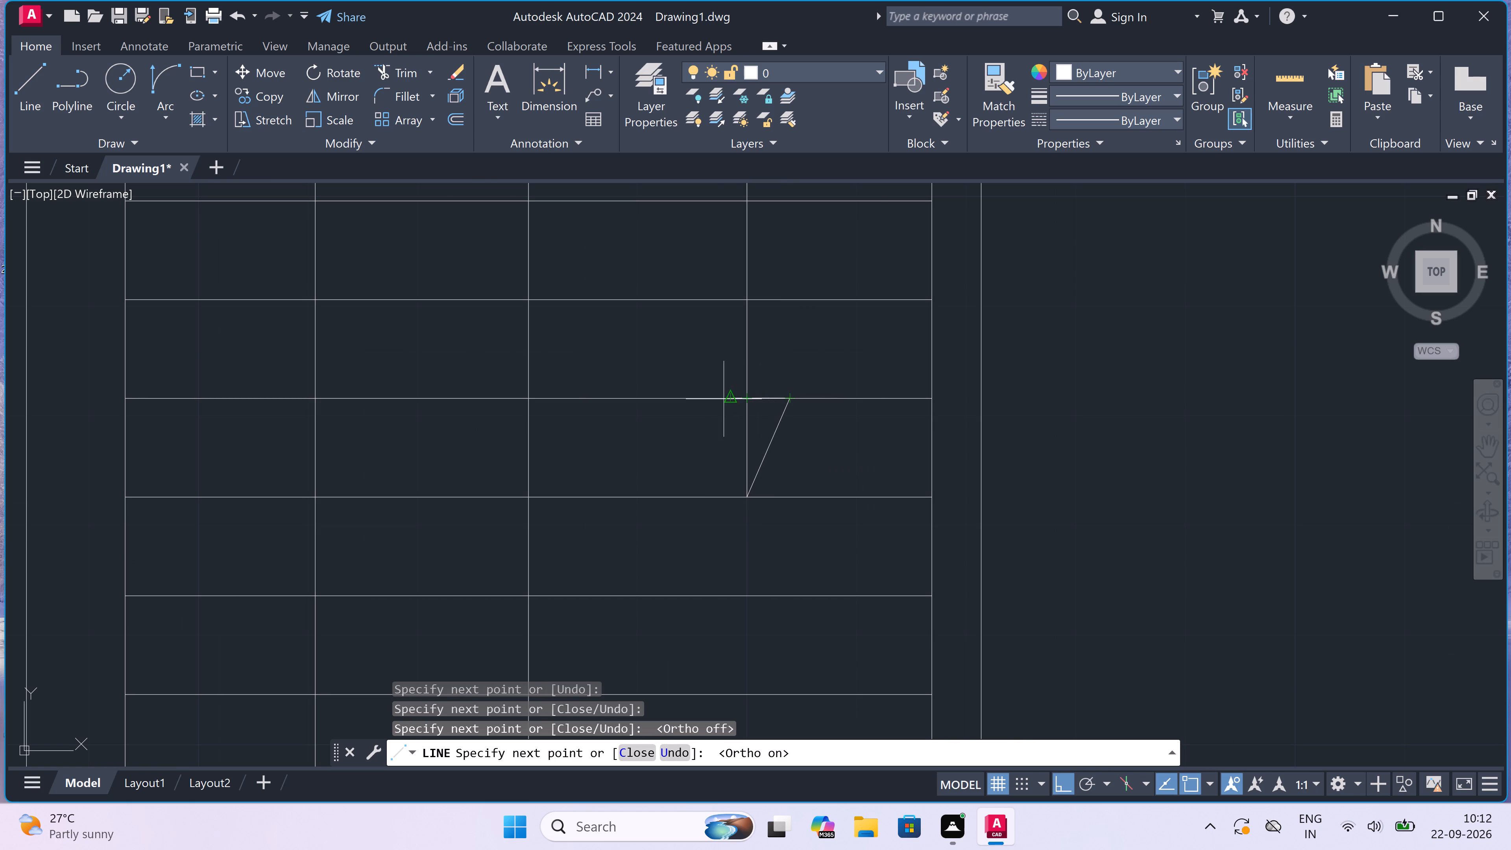
left_click(709, 397)
key("F8")
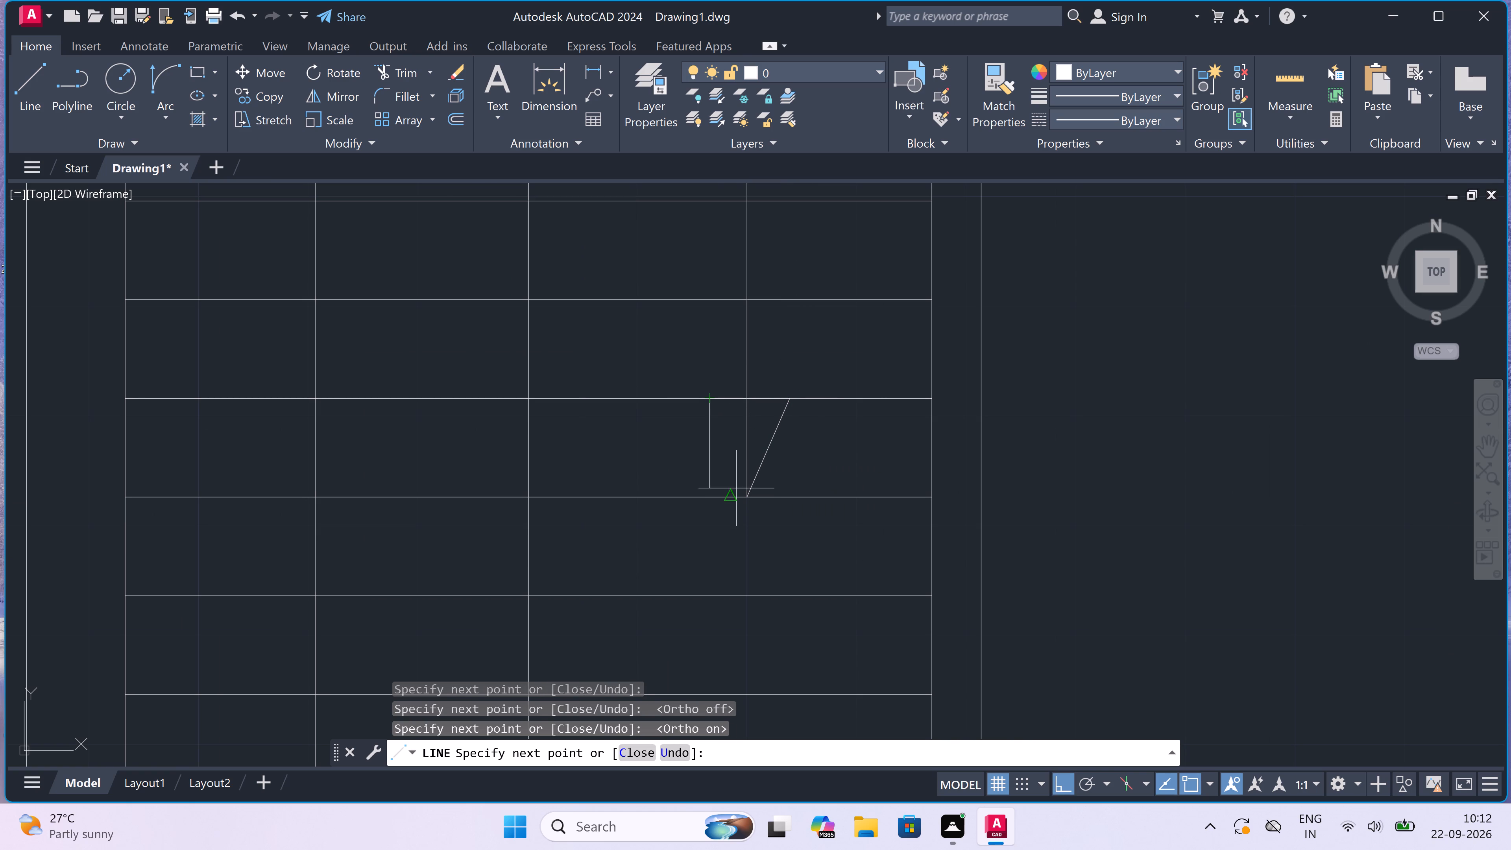
scroll(749, 492, "up", 1)
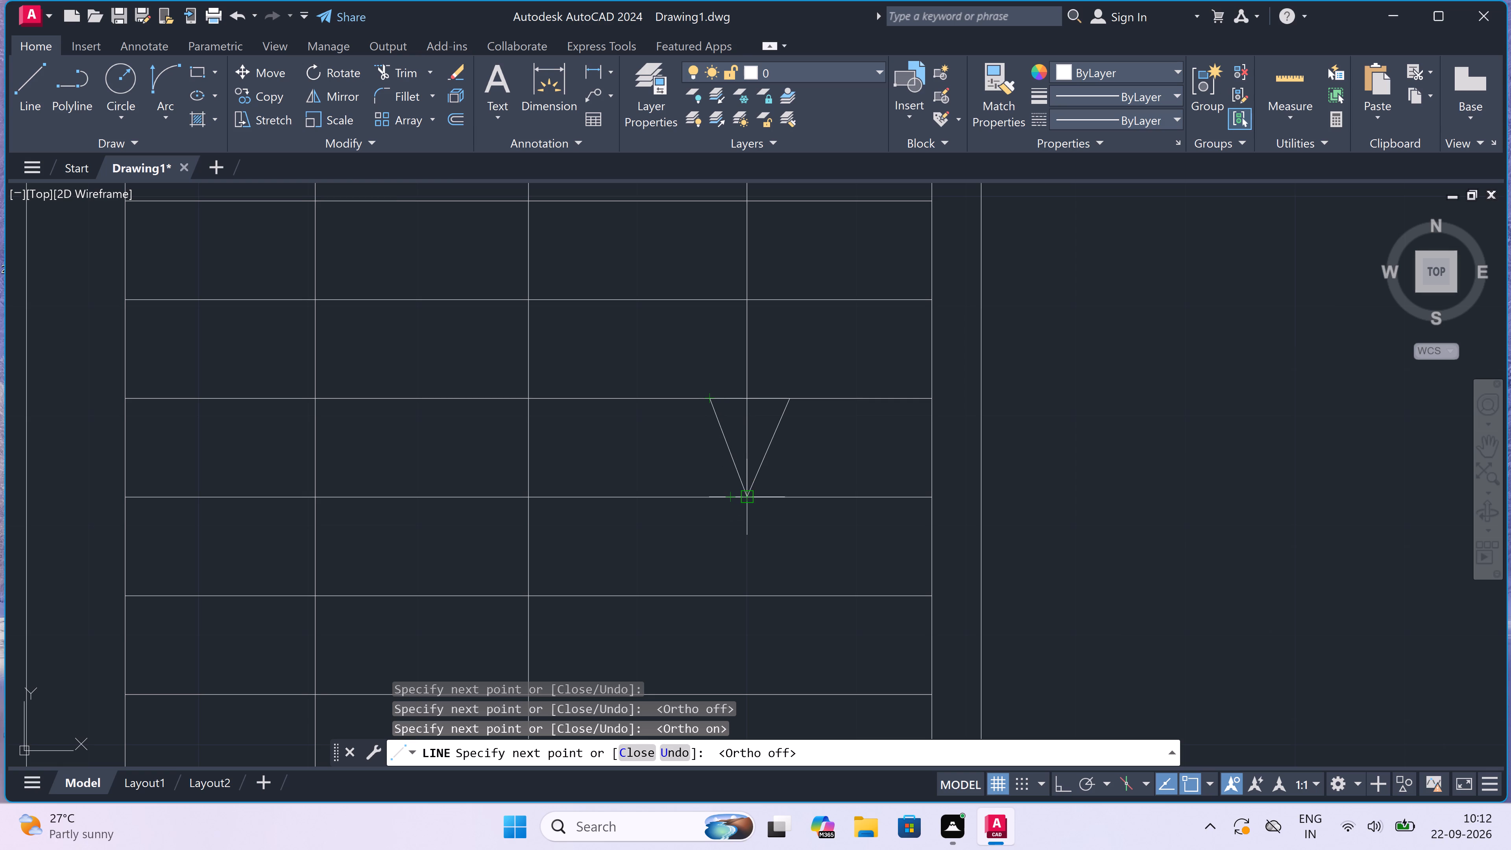
scroll(749, 492, "up", 1)
left_click(739, 500)
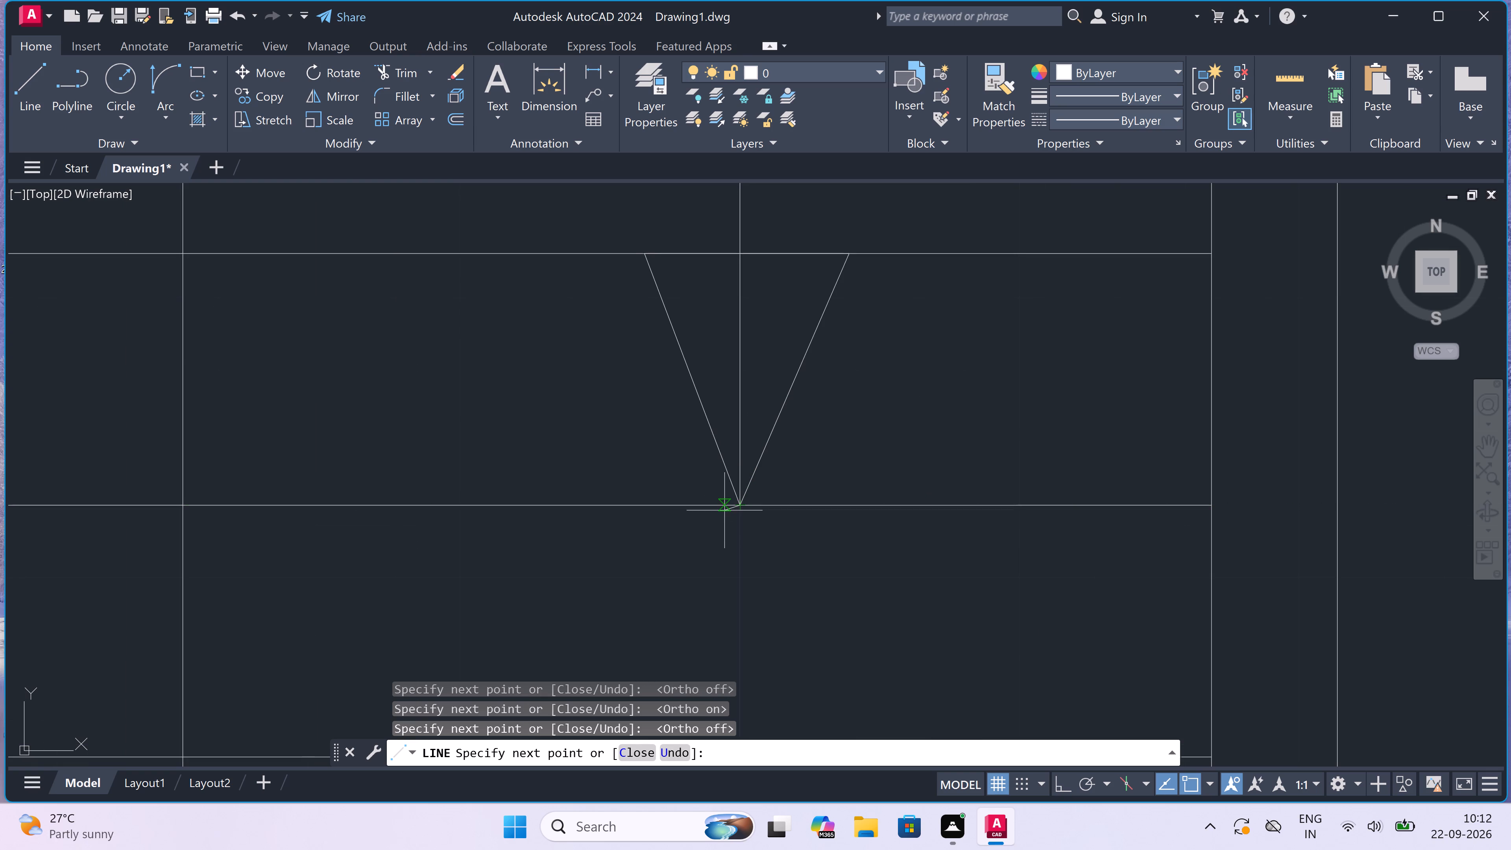
key("Escape")
Trim the piece of the direction line inside the arrowhead.
type("tr")
key("space")
left_click(727, 404)
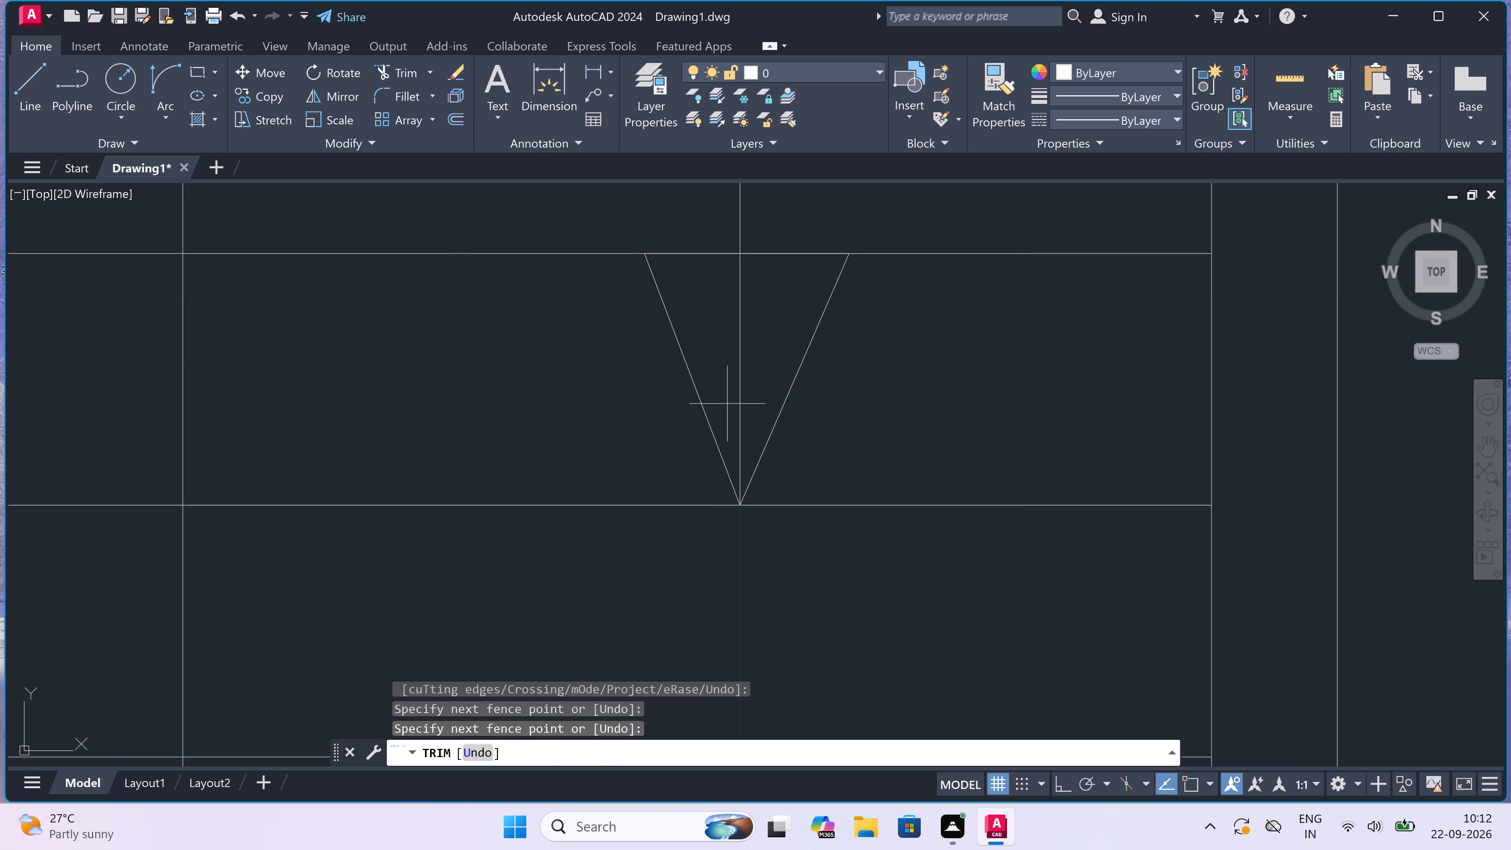
left_click(765, 337)
key("Escape")
Draw a 5' window in the first plan's top wall at the upper-left room, with a centre line and a jamb line at each end.
scroll(765, 337, "down", 3)
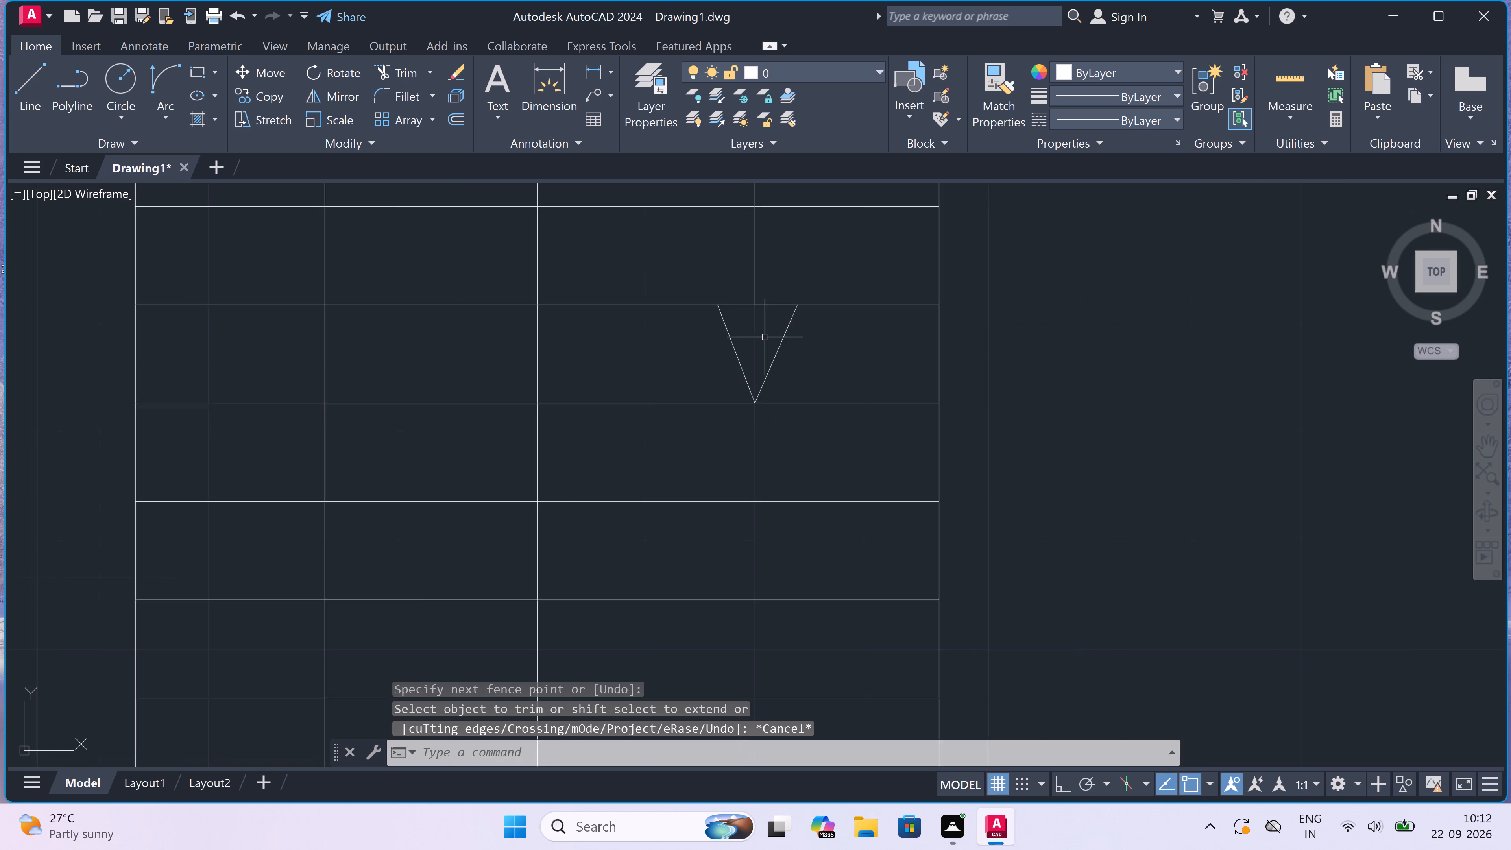
scroll(765, 337, "down", 4)
scroll(737, 366, "down", 4)
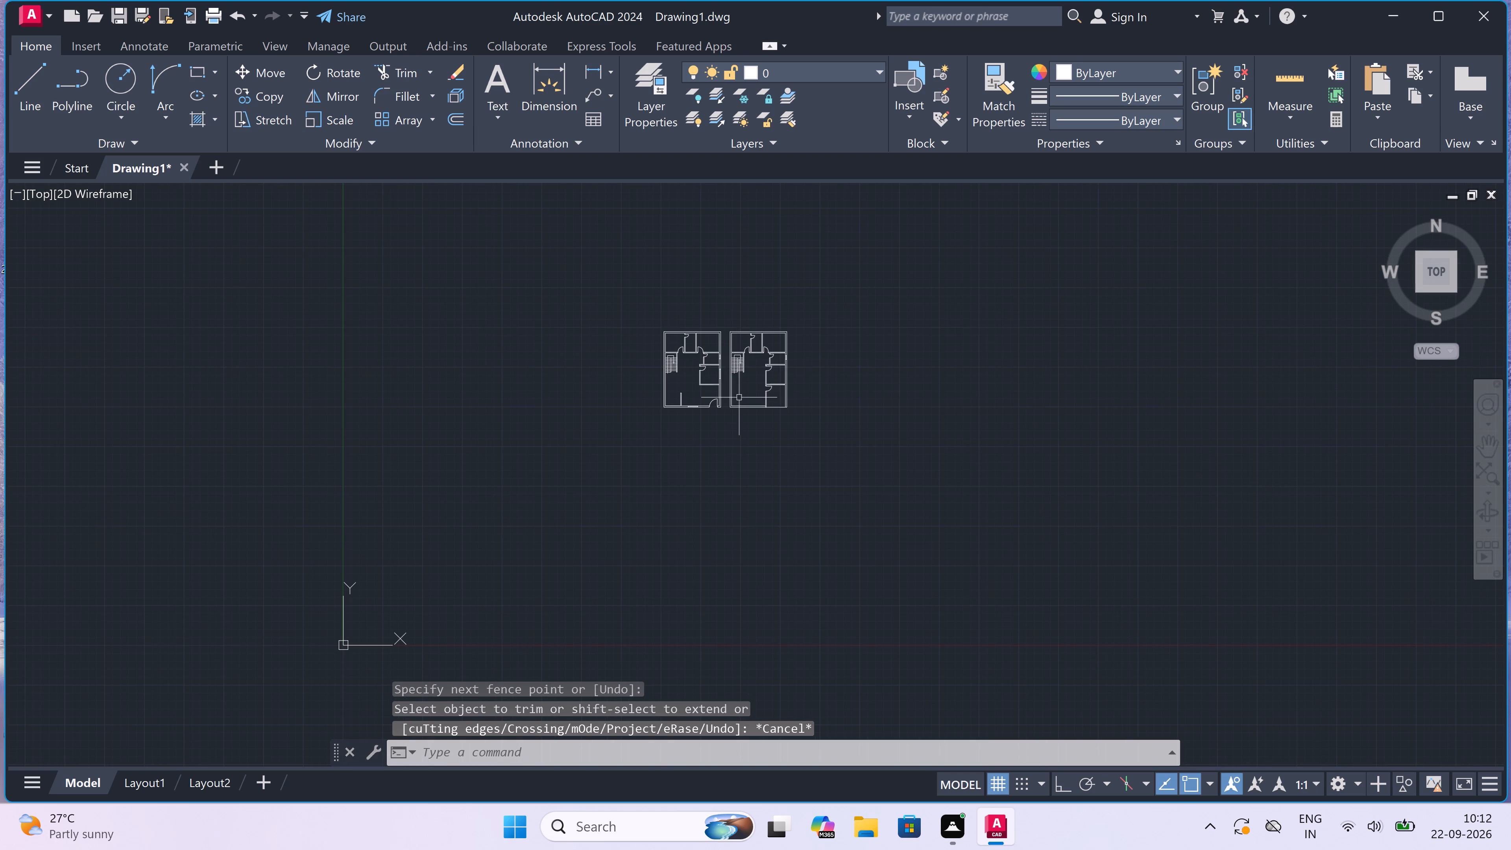
scroll(743, 397, "up", 2)
scroll(743, 397, "down", 1)
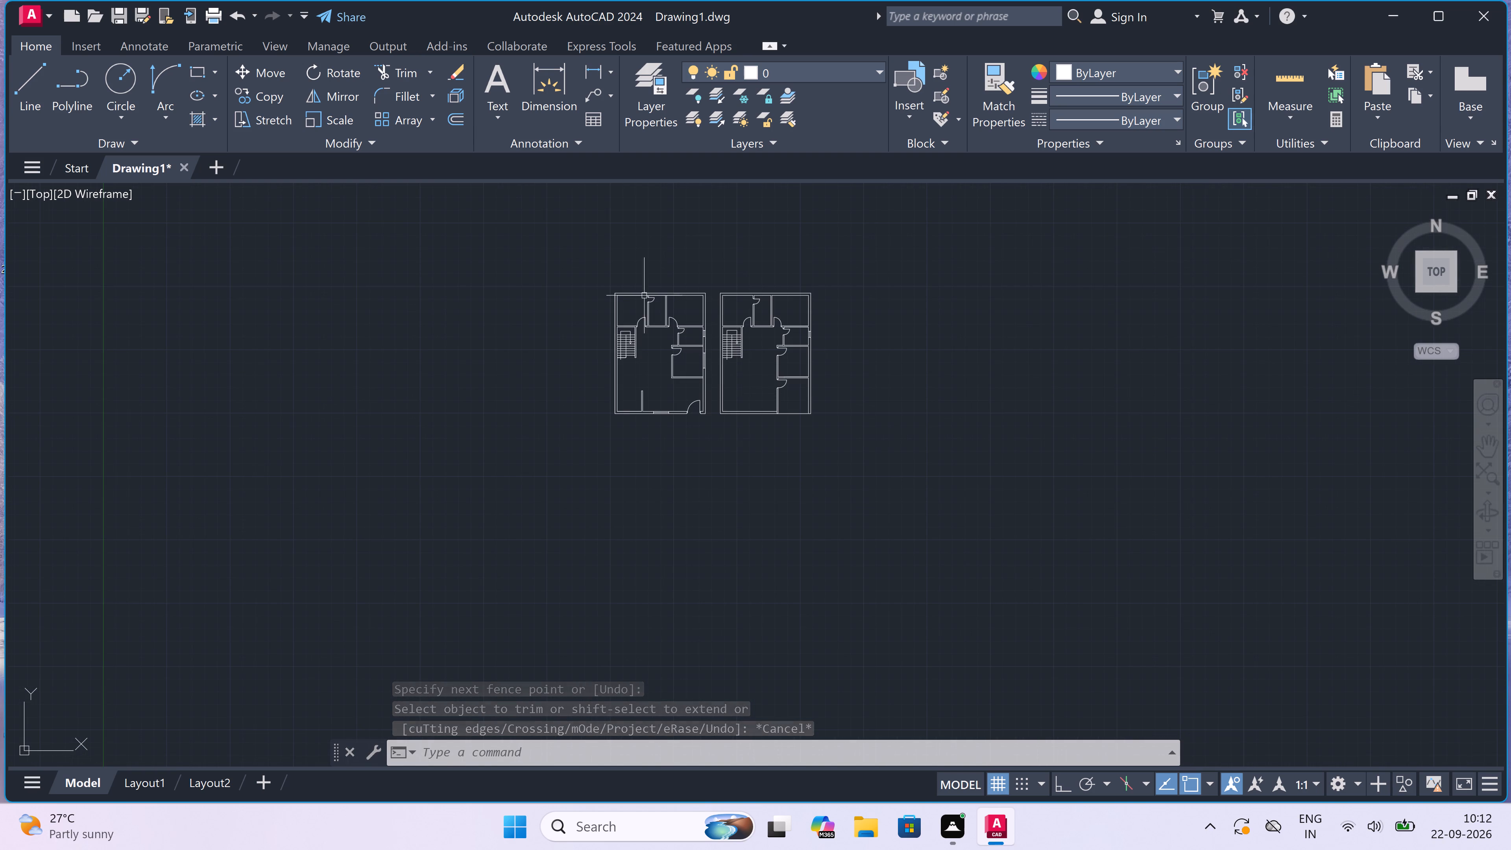
scroll(621, 267, "up", 2)
scroll(640, 327, "up", 1)
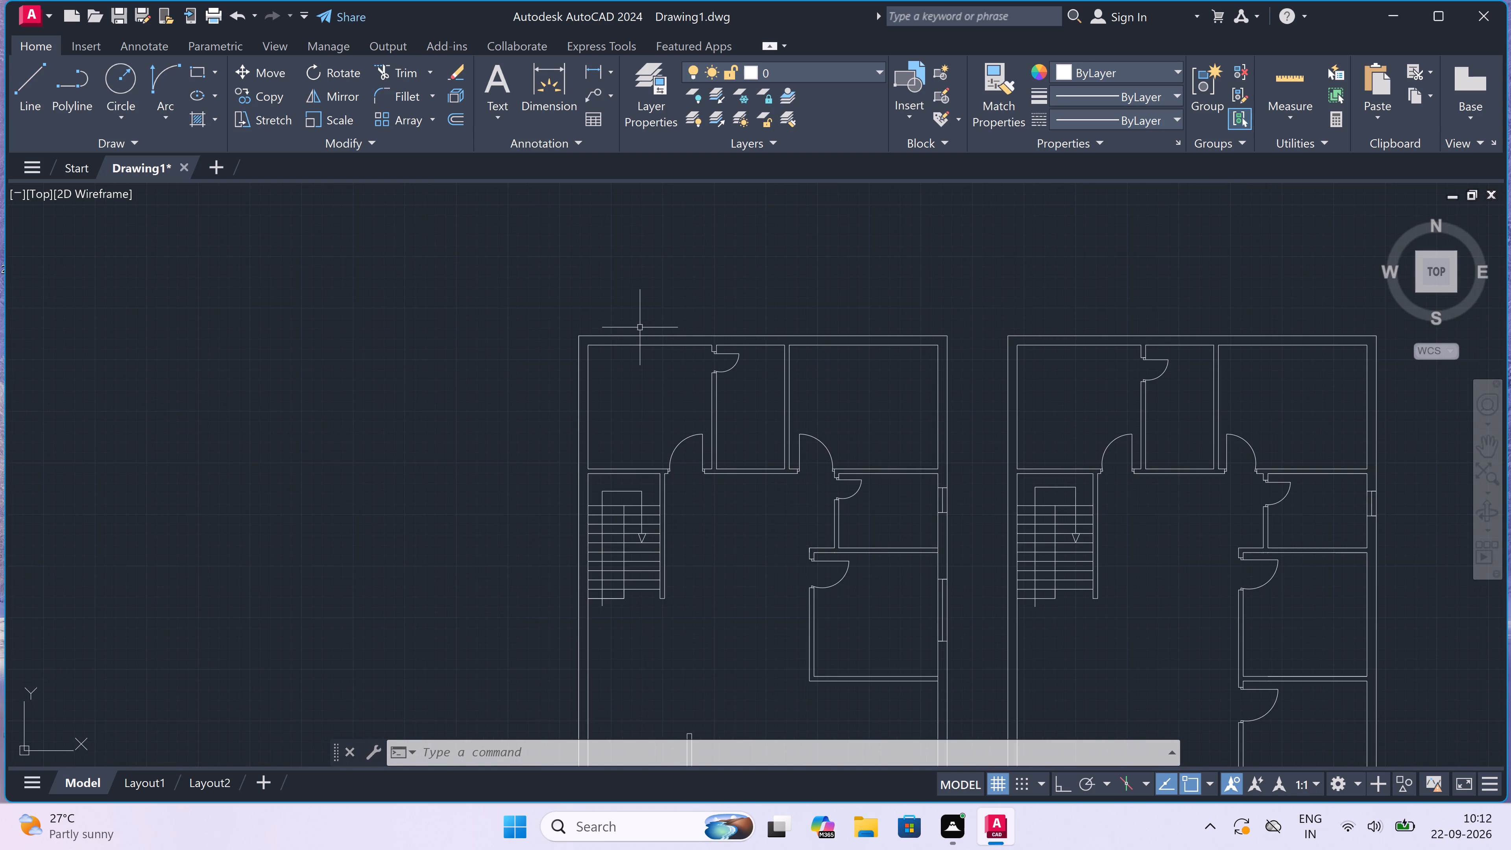
scroll(640, 327, "up", 2)
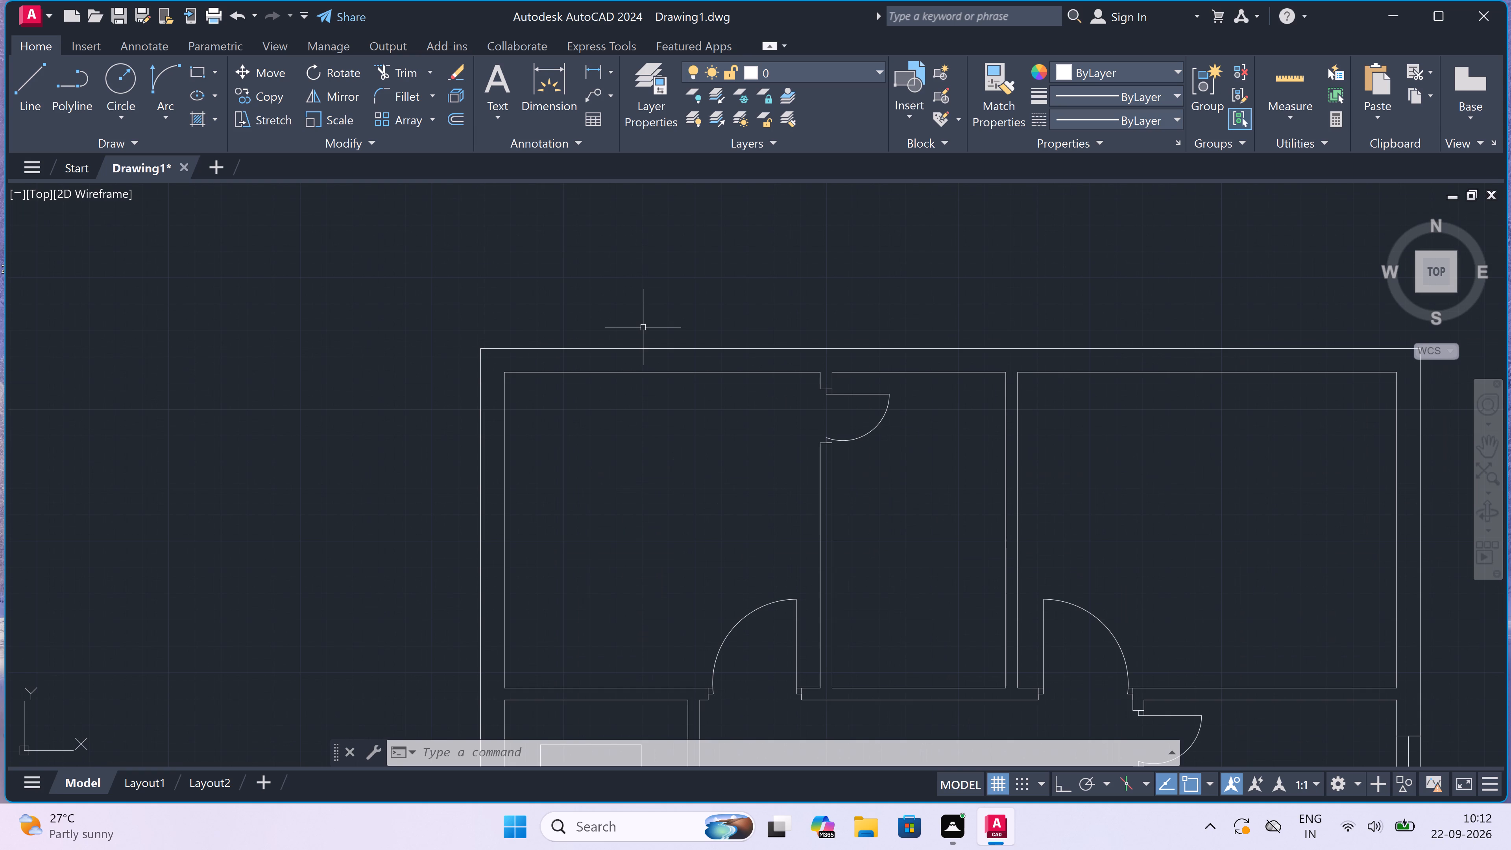
type("l")
key("space")
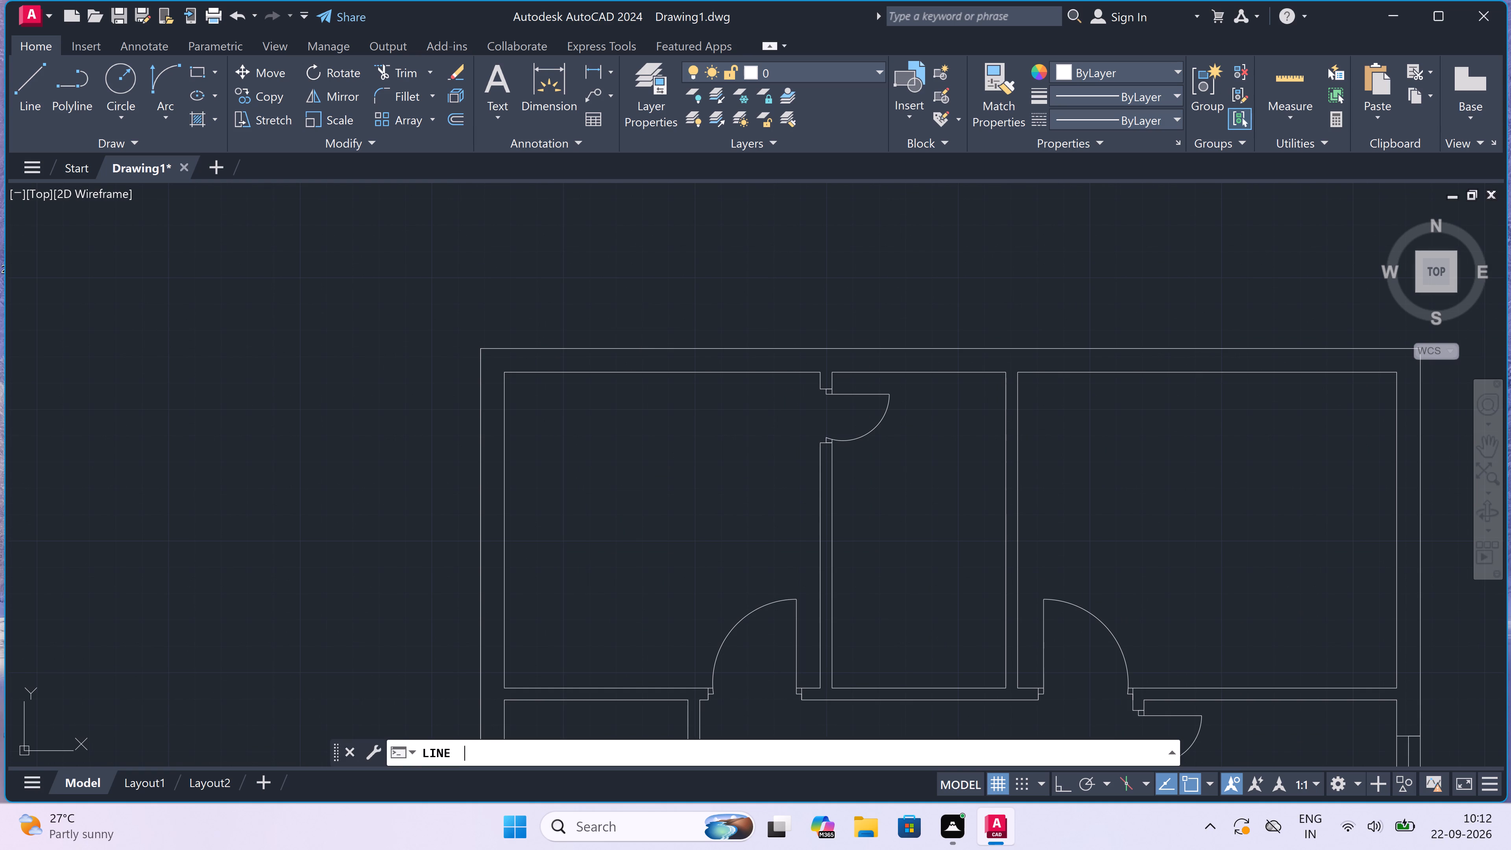
left_click(578, 347)
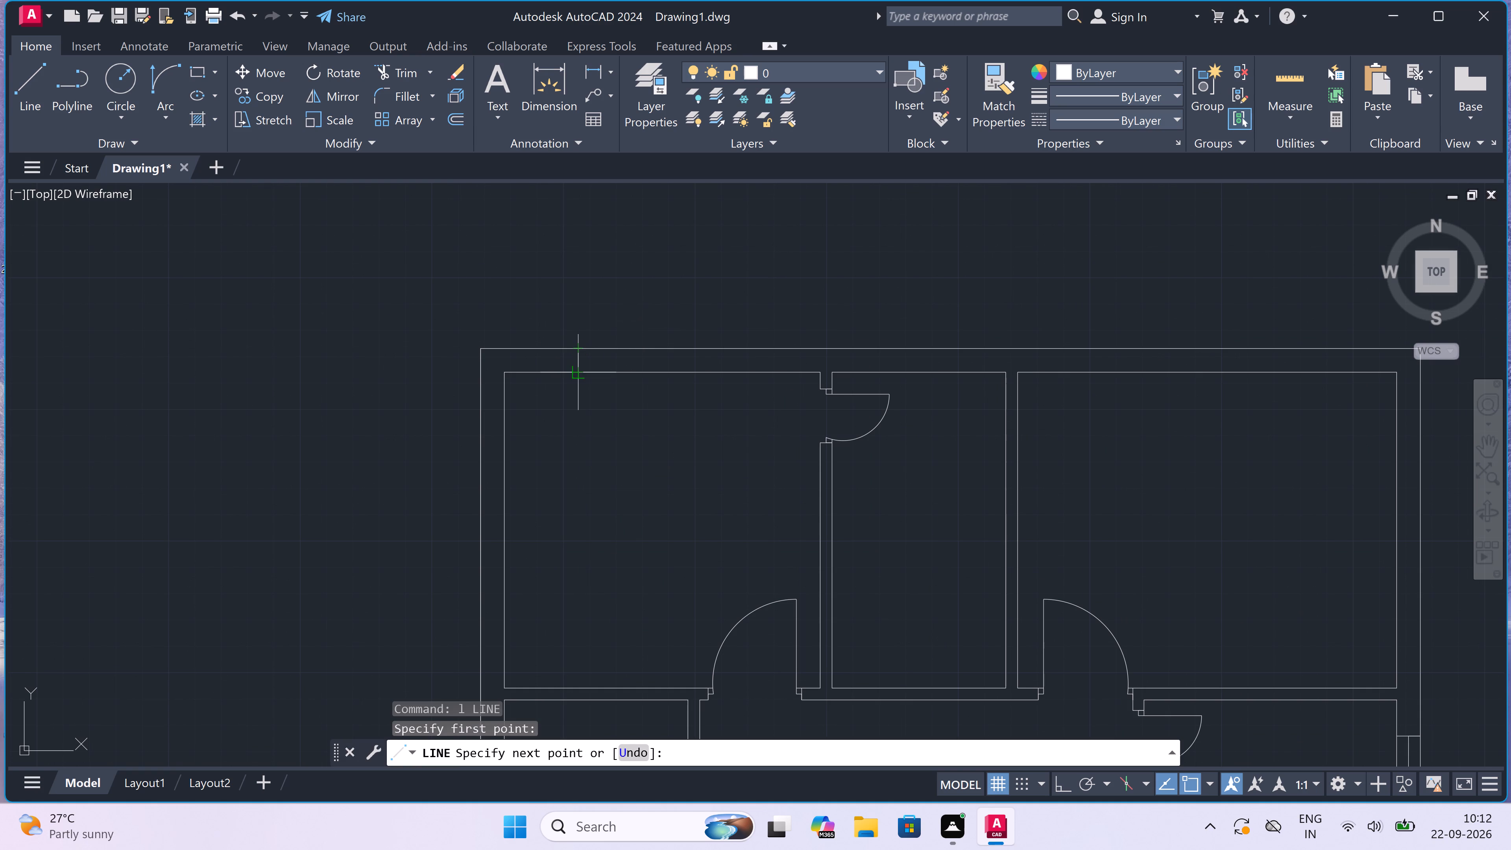
left_click(580, 368)
left_click(580, 359)
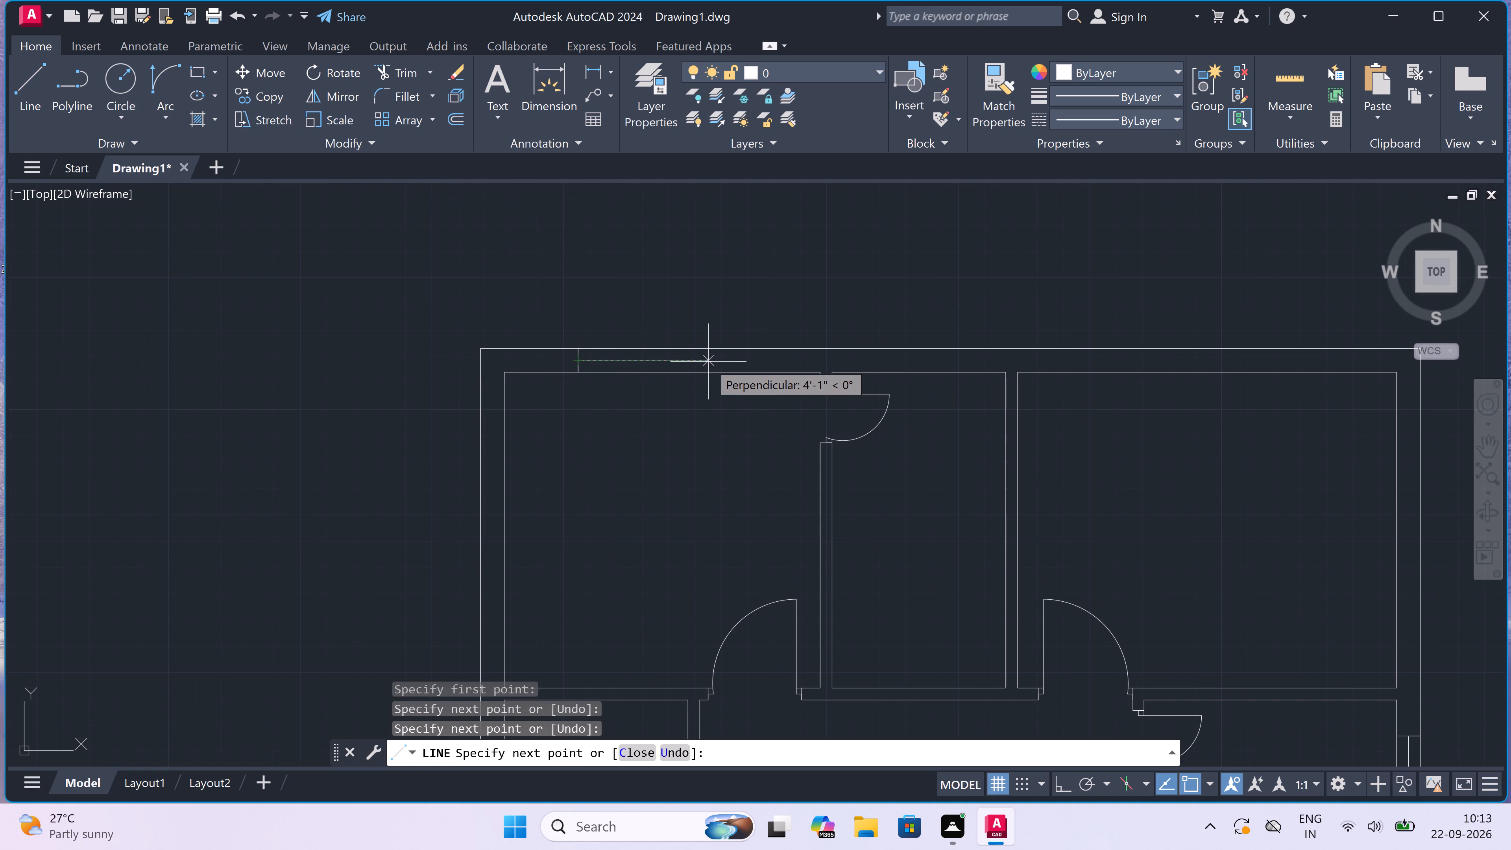
type("5'")
key("space")
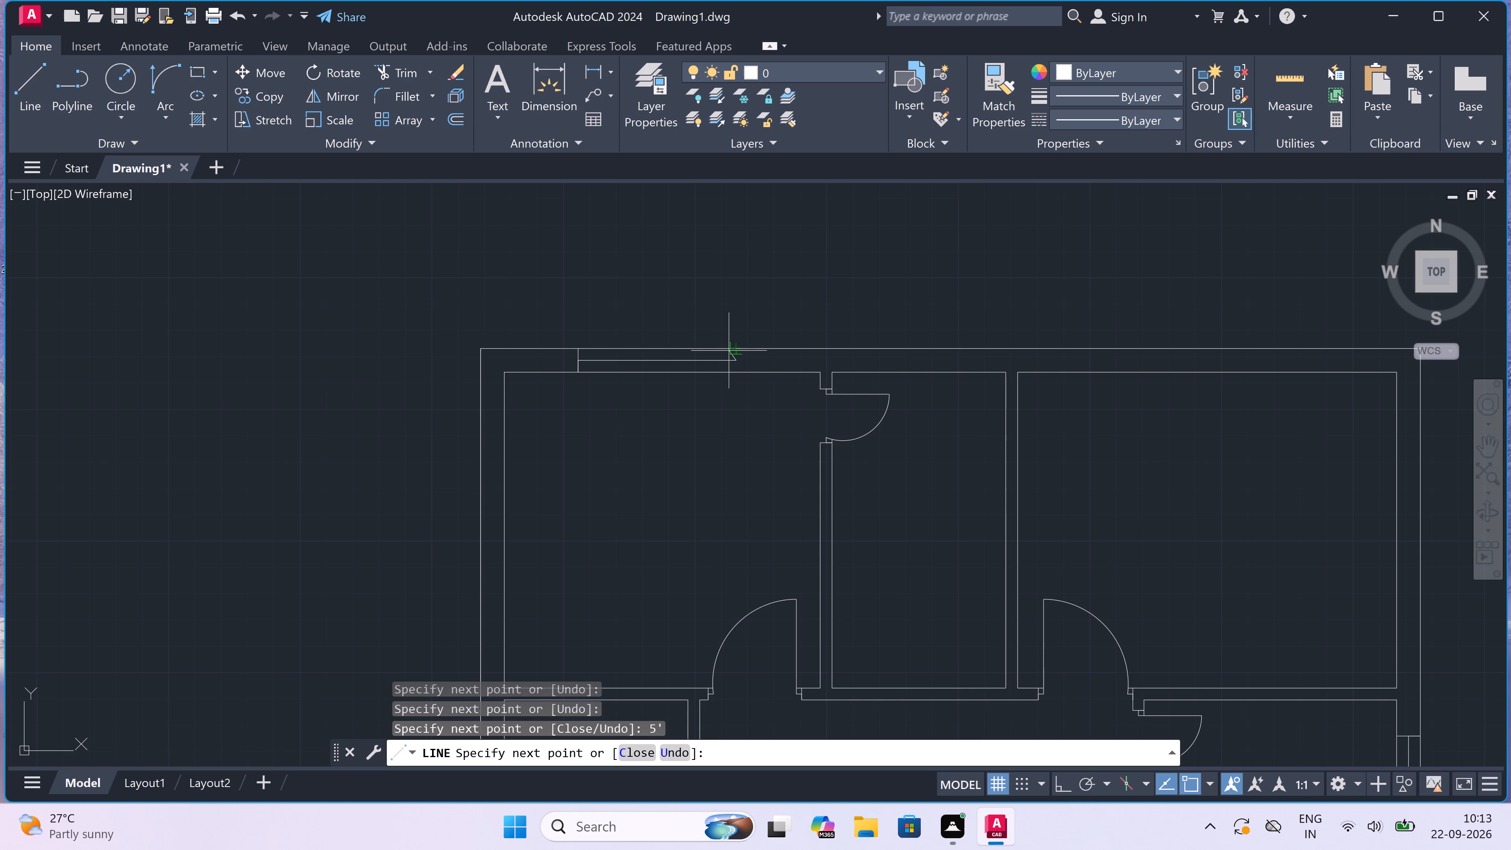
key("F8")
left_click_drag(731, 349, 732, 353)
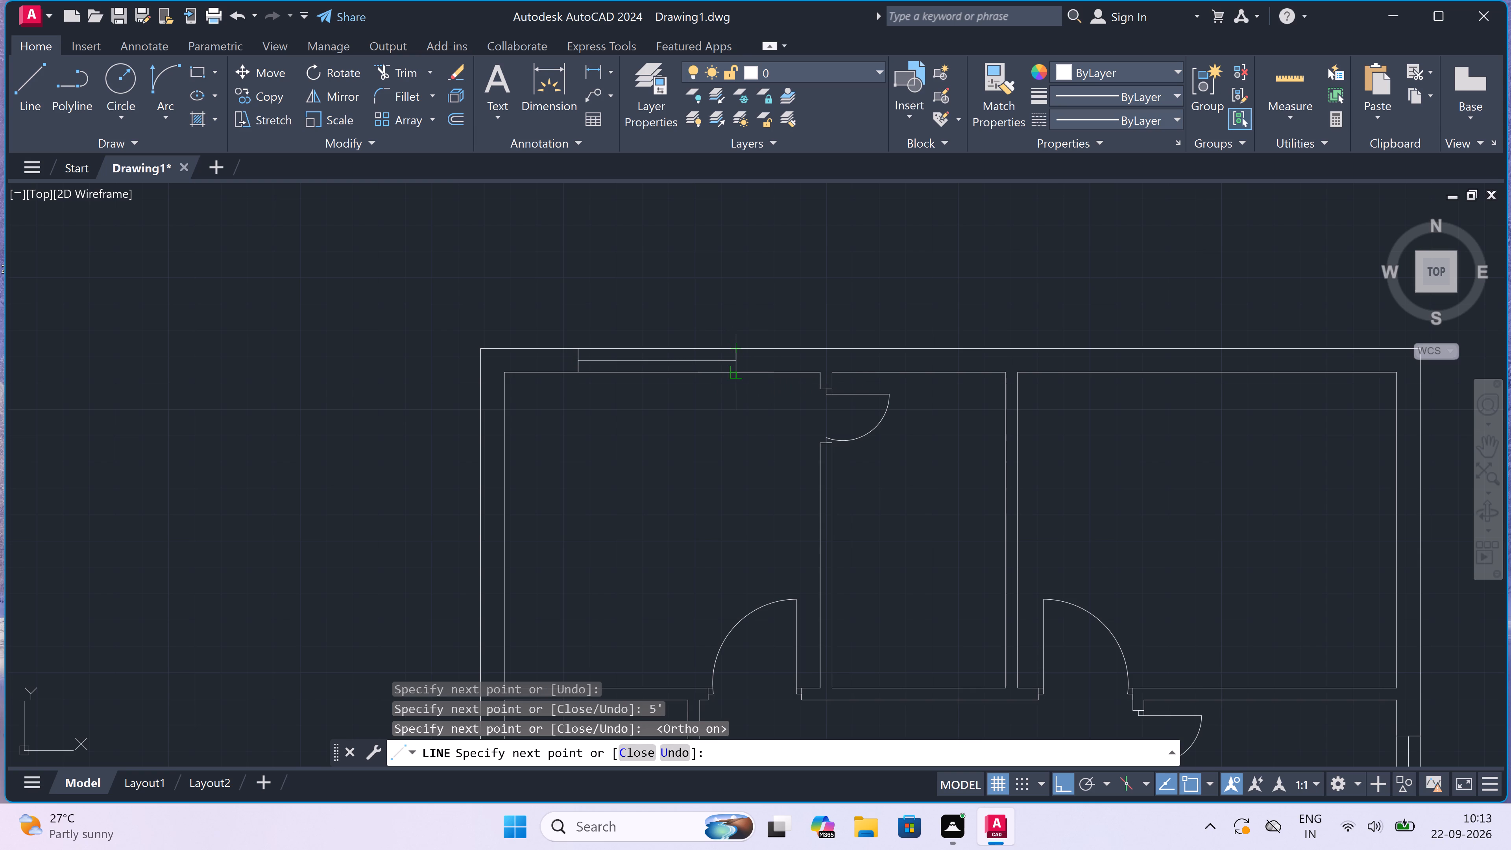
left_click(730, 373)
key("Escape")
Draw a 2' window in the first plan's top wall at the narrow middle room, with jamb lines and a centre line.
key("space")
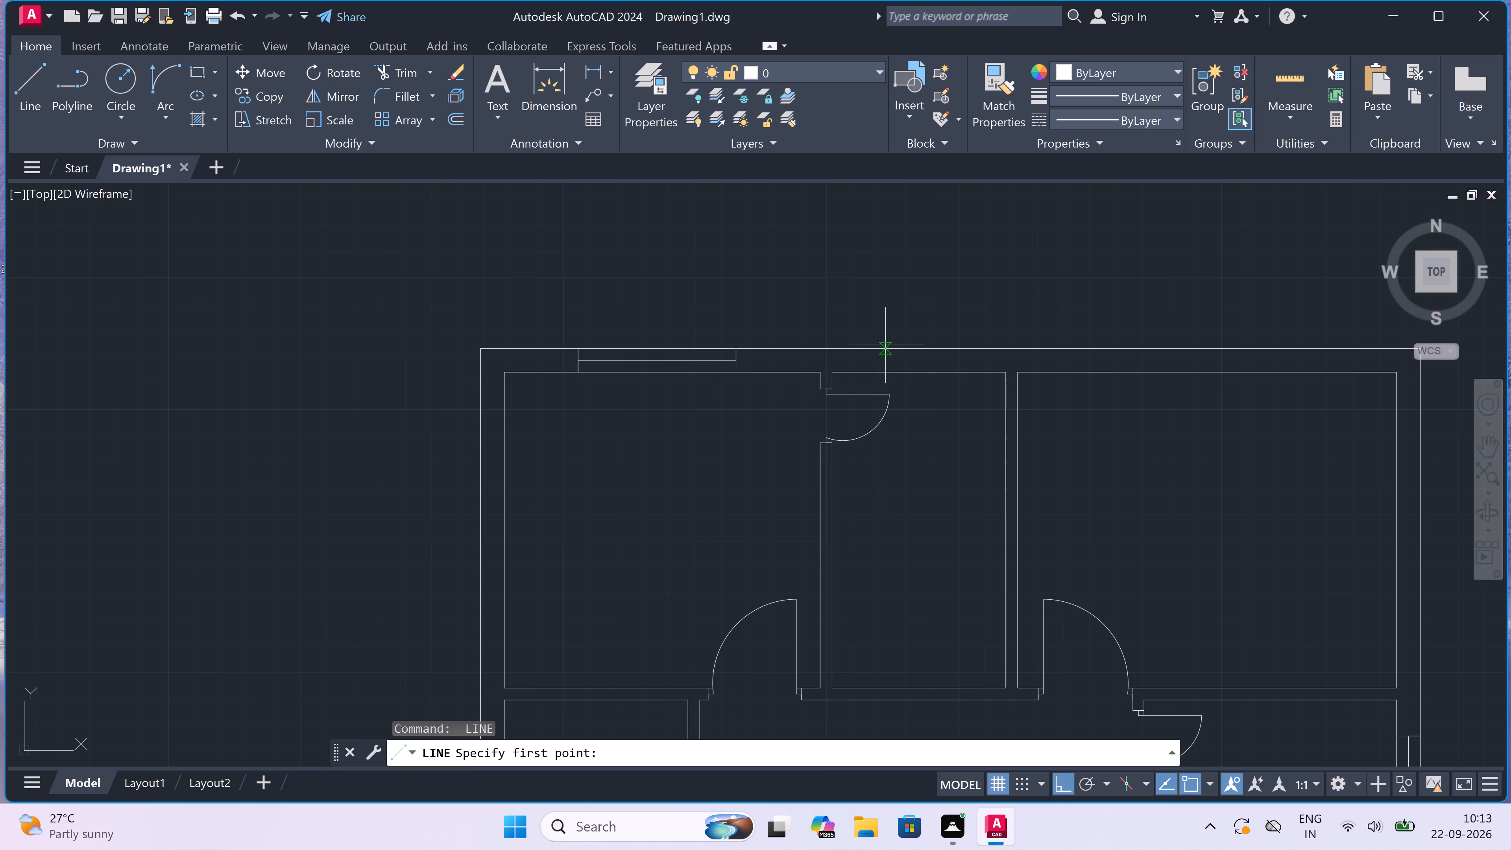
left_click(881, 347)
left_click(874, 371)
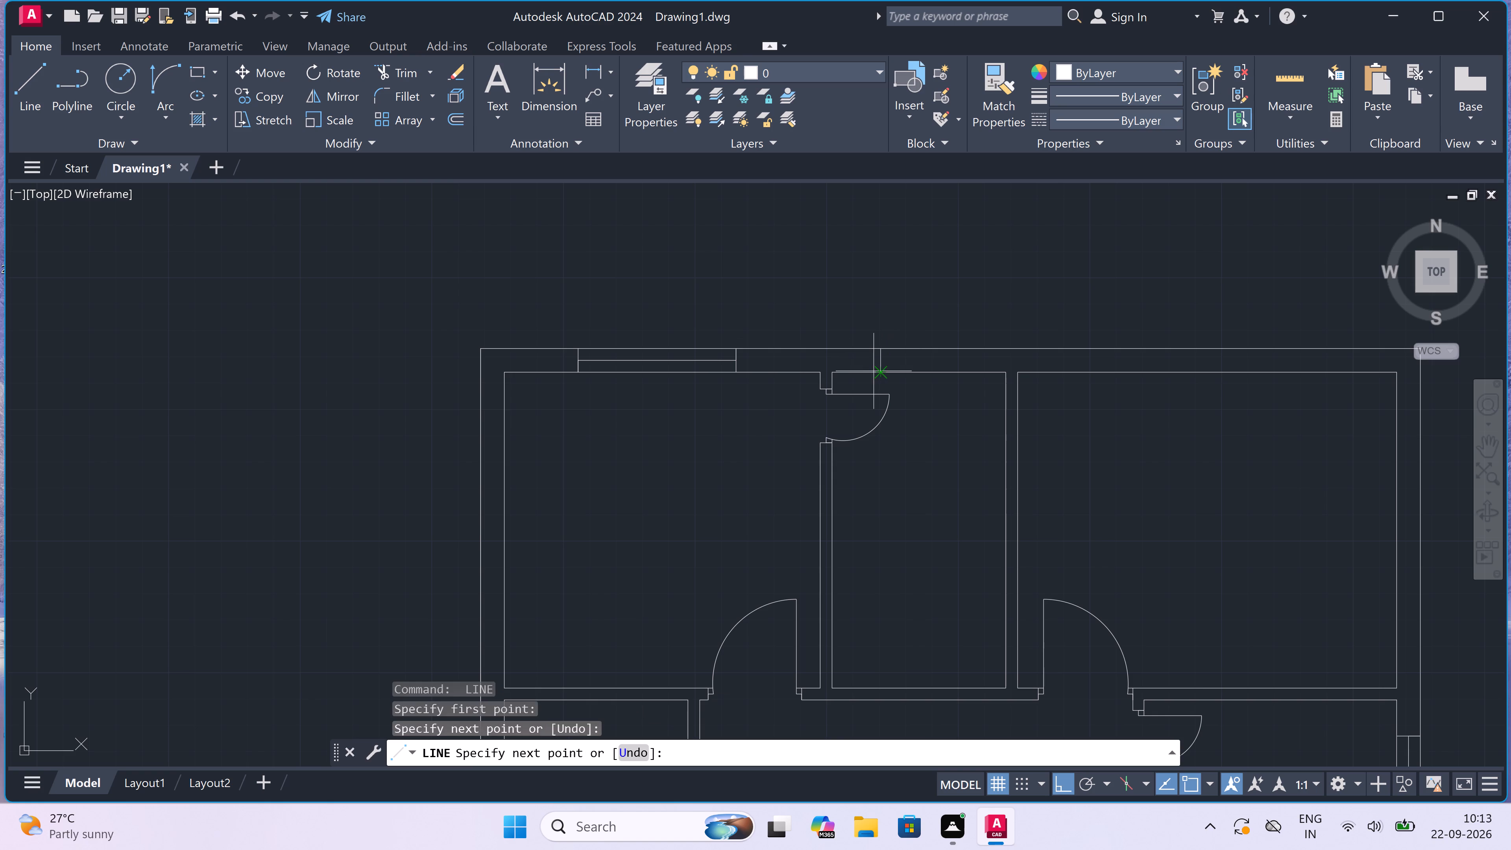
left_click_drag(877, 360, 883, 360)
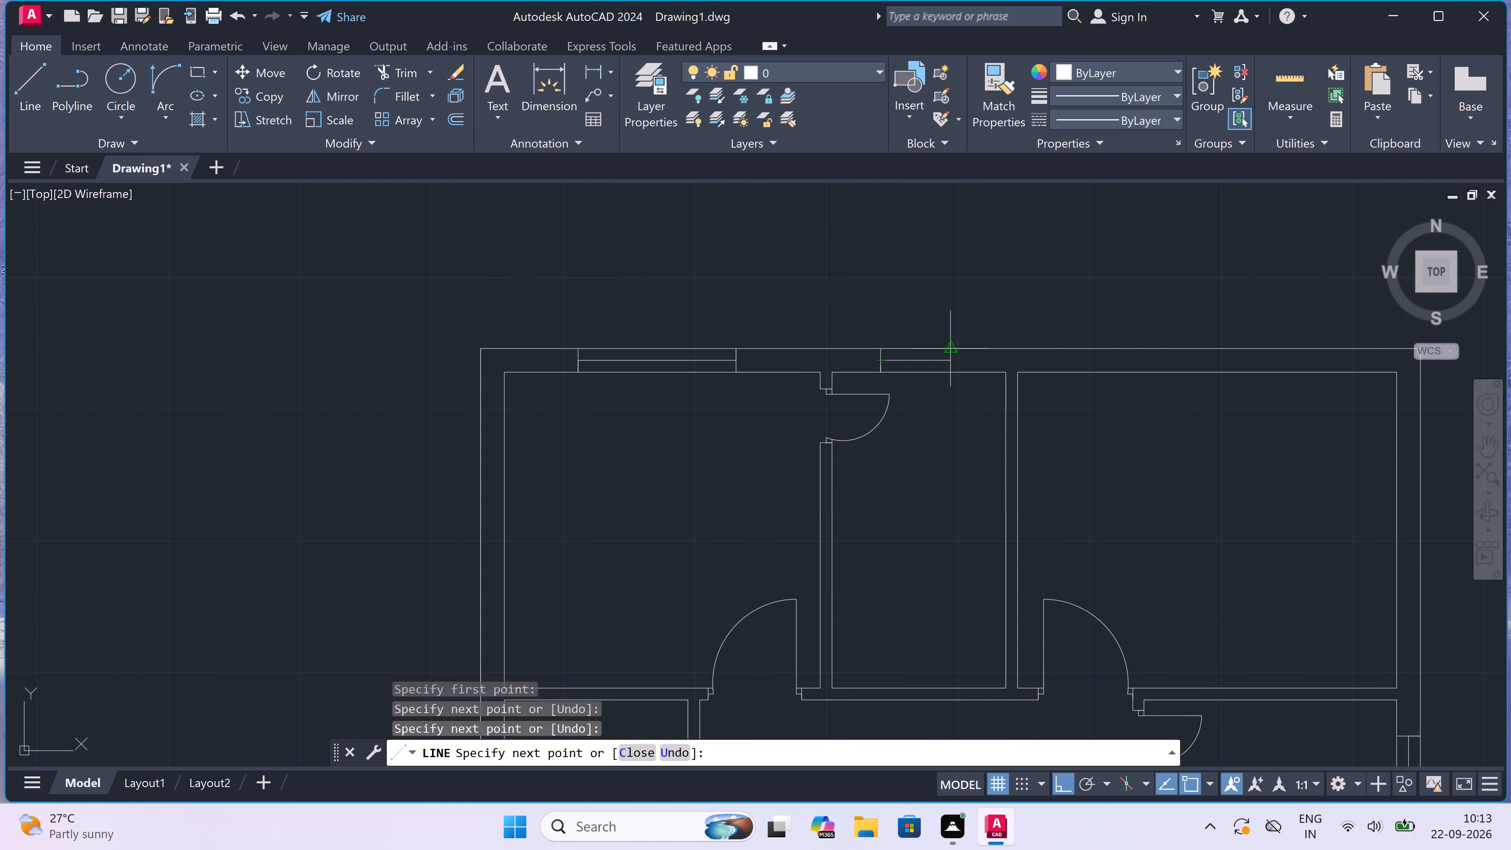
type("2'")
key("space")
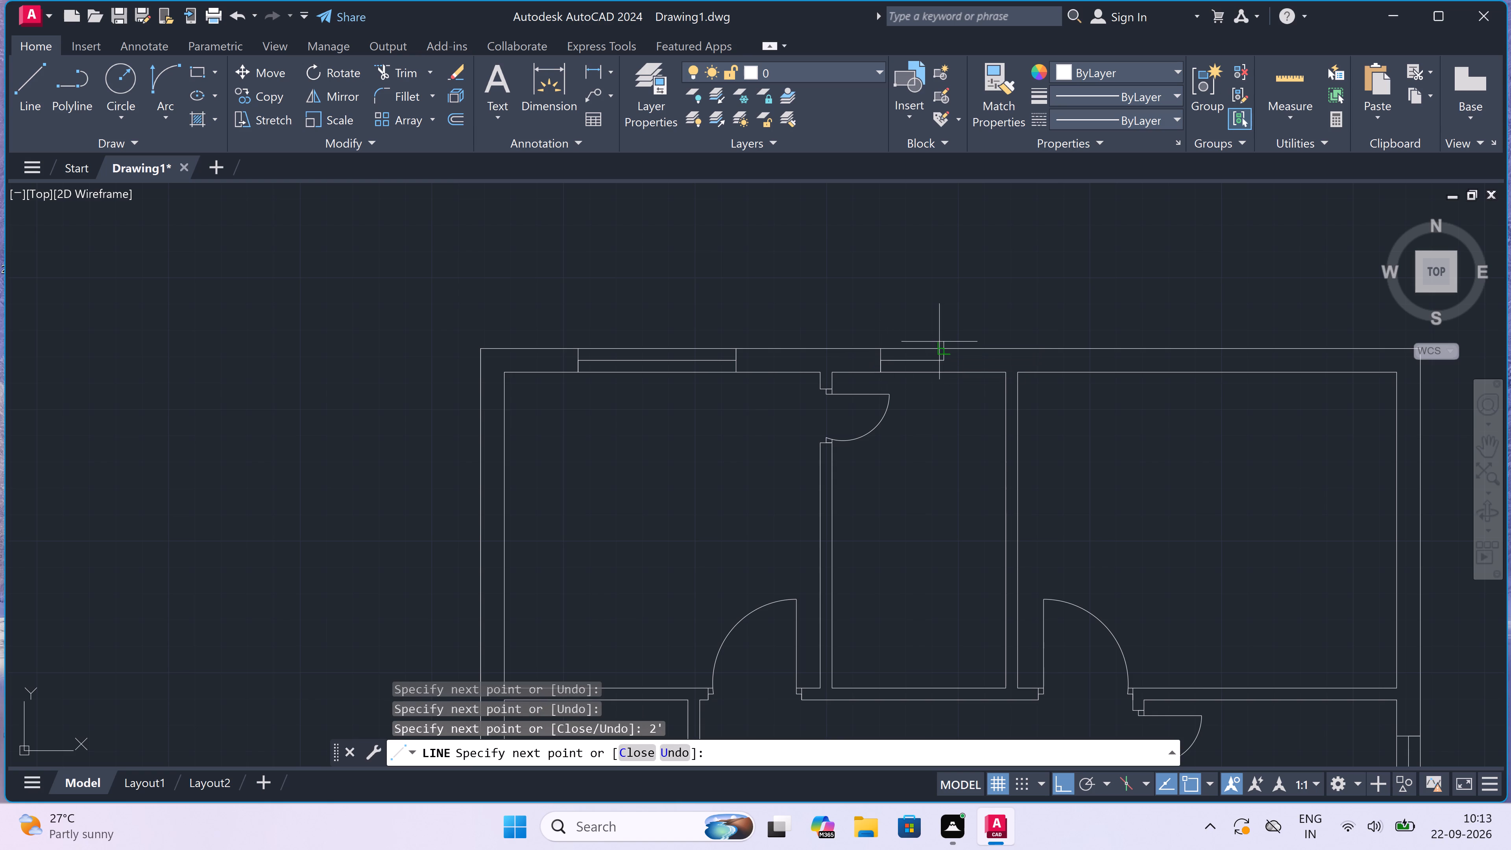
scroll(940, 344, "up", 2)
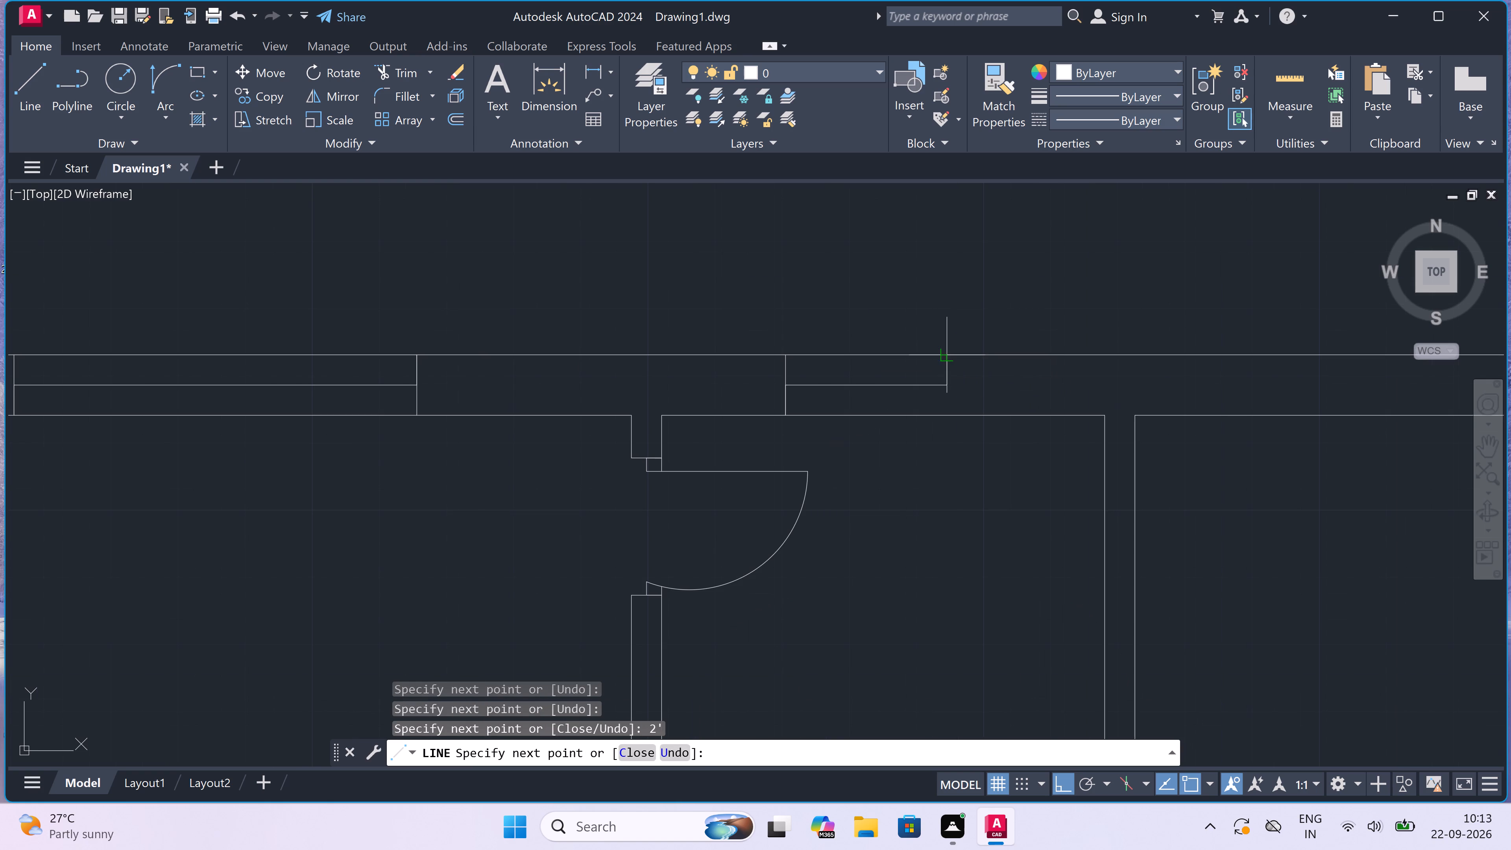
left_click(942, 352)
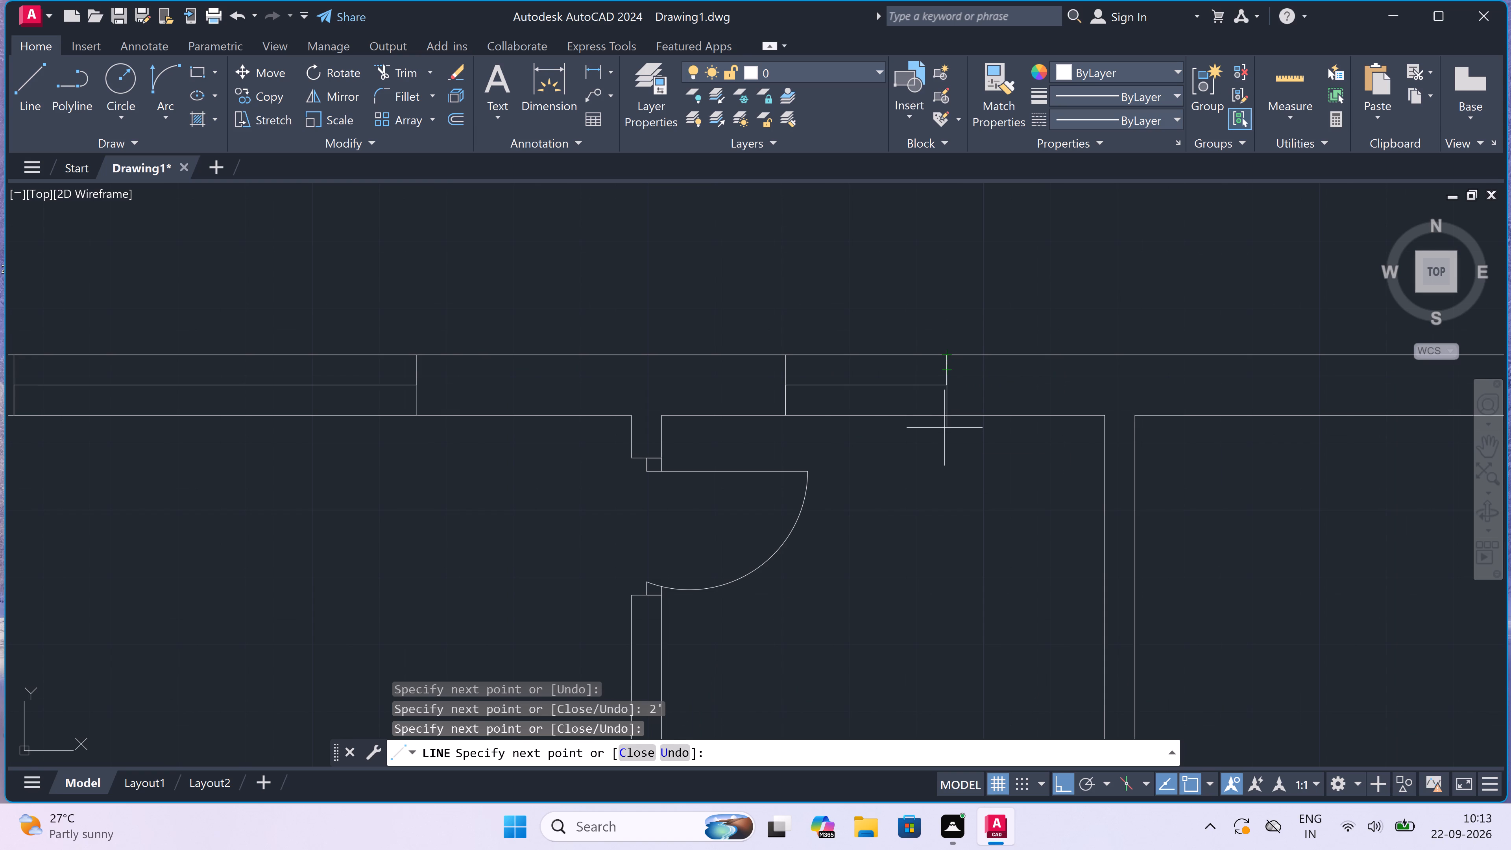
left_click(946, 419)
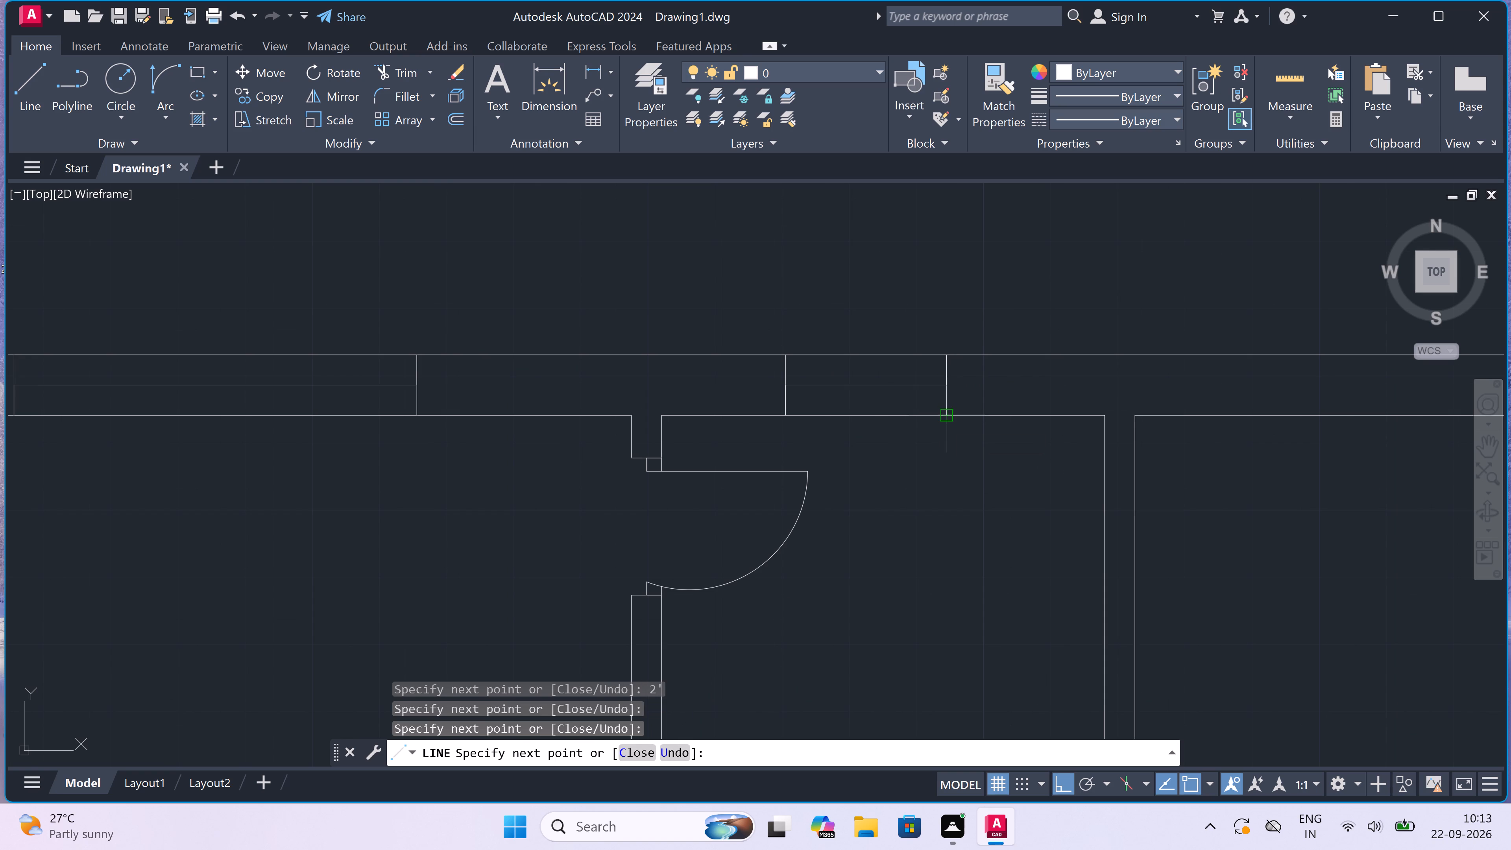
key("Escape")
Draw a 5' window in the first plan's right wall at the upper-right room, with a centre line and a jamb line at each end.
scroll(815, 415, "down", 5)
scroll(882, 400, "up", 4)
scroll(874, 413, "down", 2)
key("space")
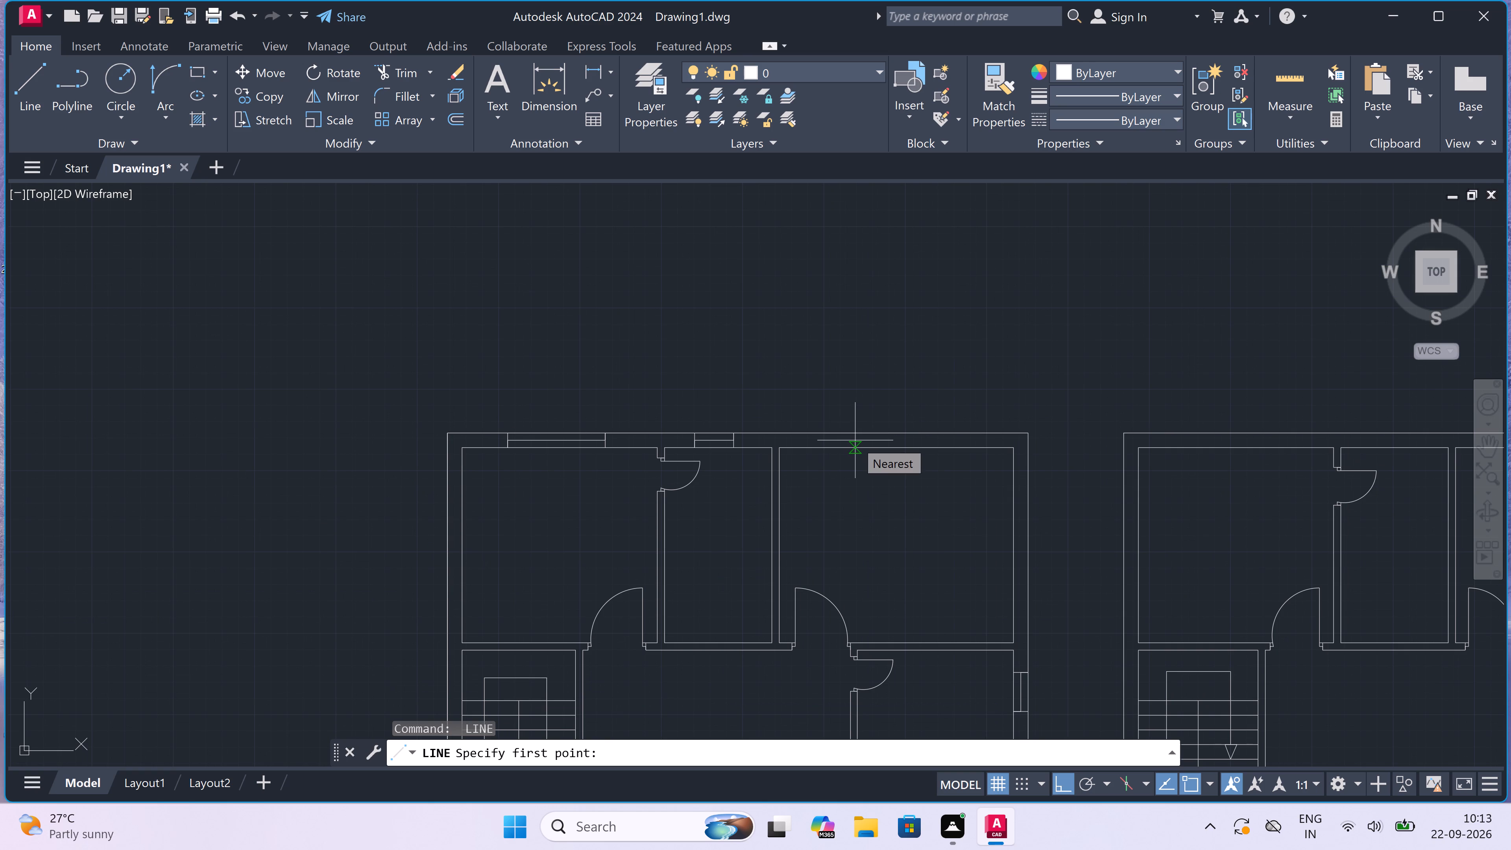
left_click(1017, 481)
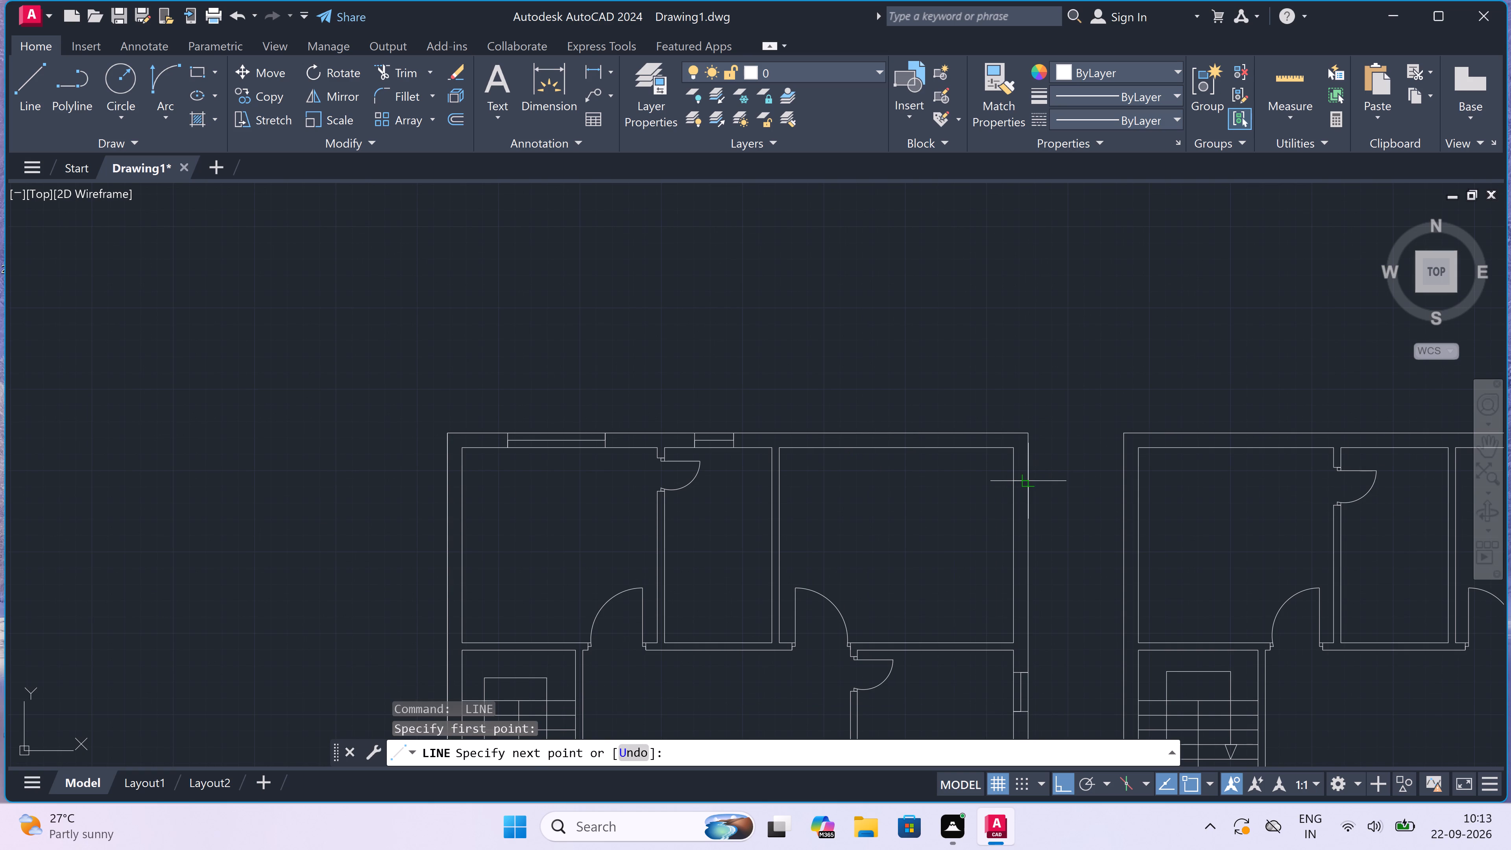
left_click(1029, 476)
scroll(1022, 476, "up", 2)
left_click_drag(1011, 494, 1012, 494)
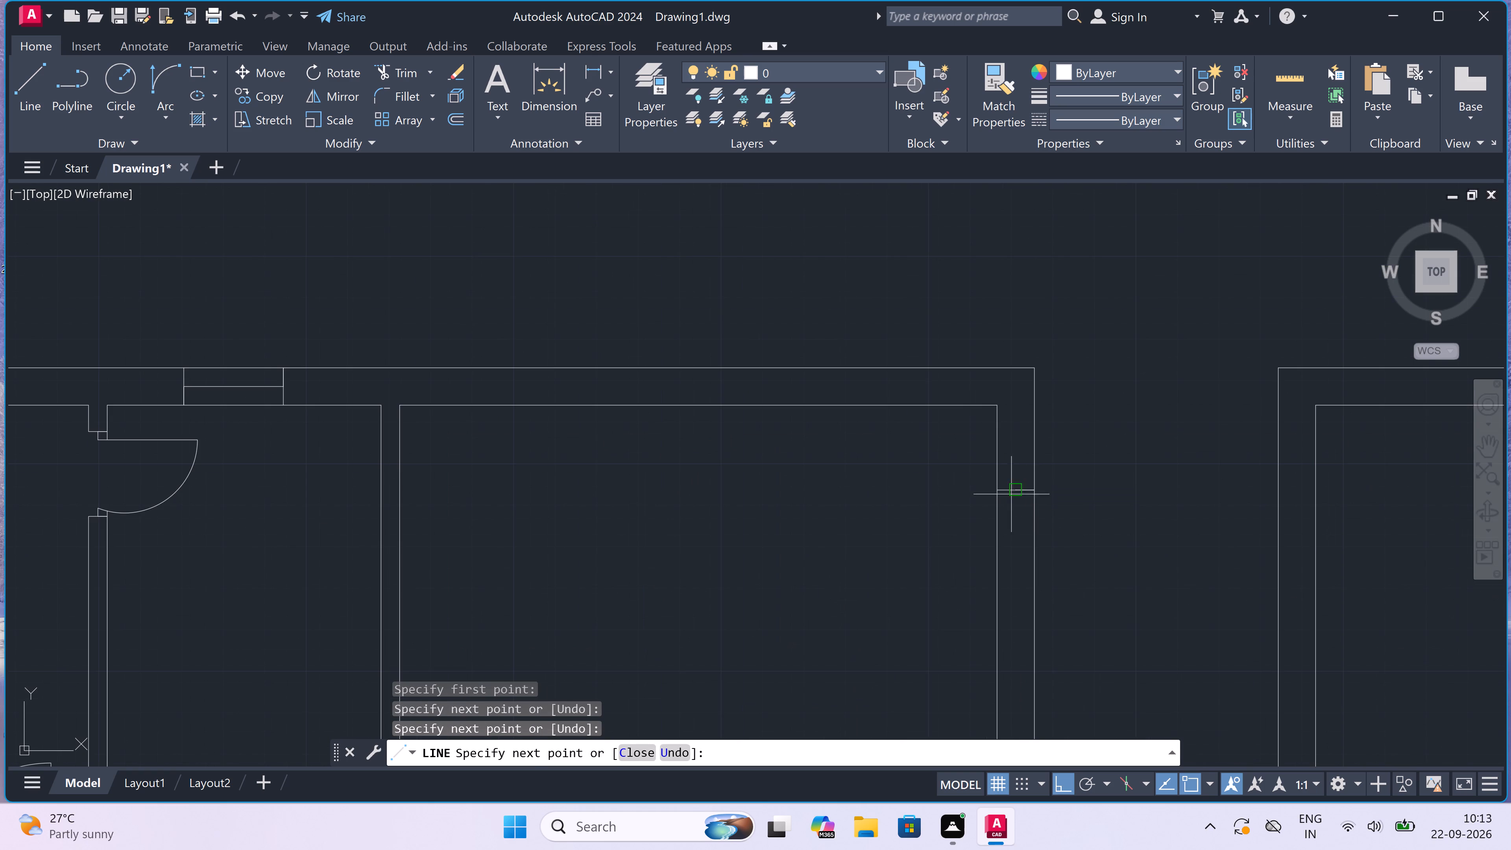
left_click_drag(1012, 494, 1014, 508)
type("5'")
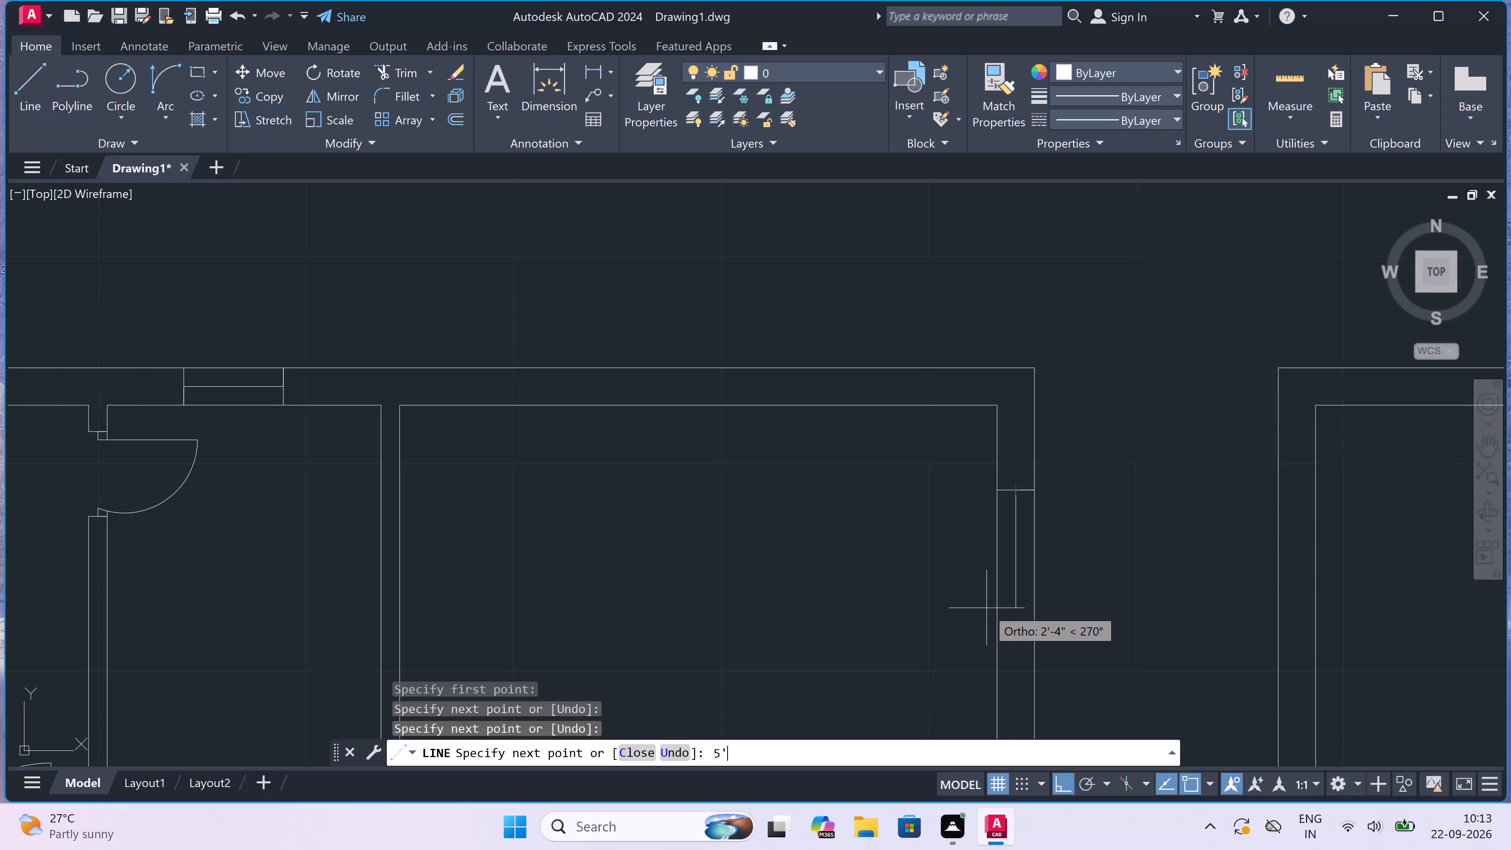
key("space")
scroll(990, 597, "down", 3)
scroll(966, 647, "up", 2)
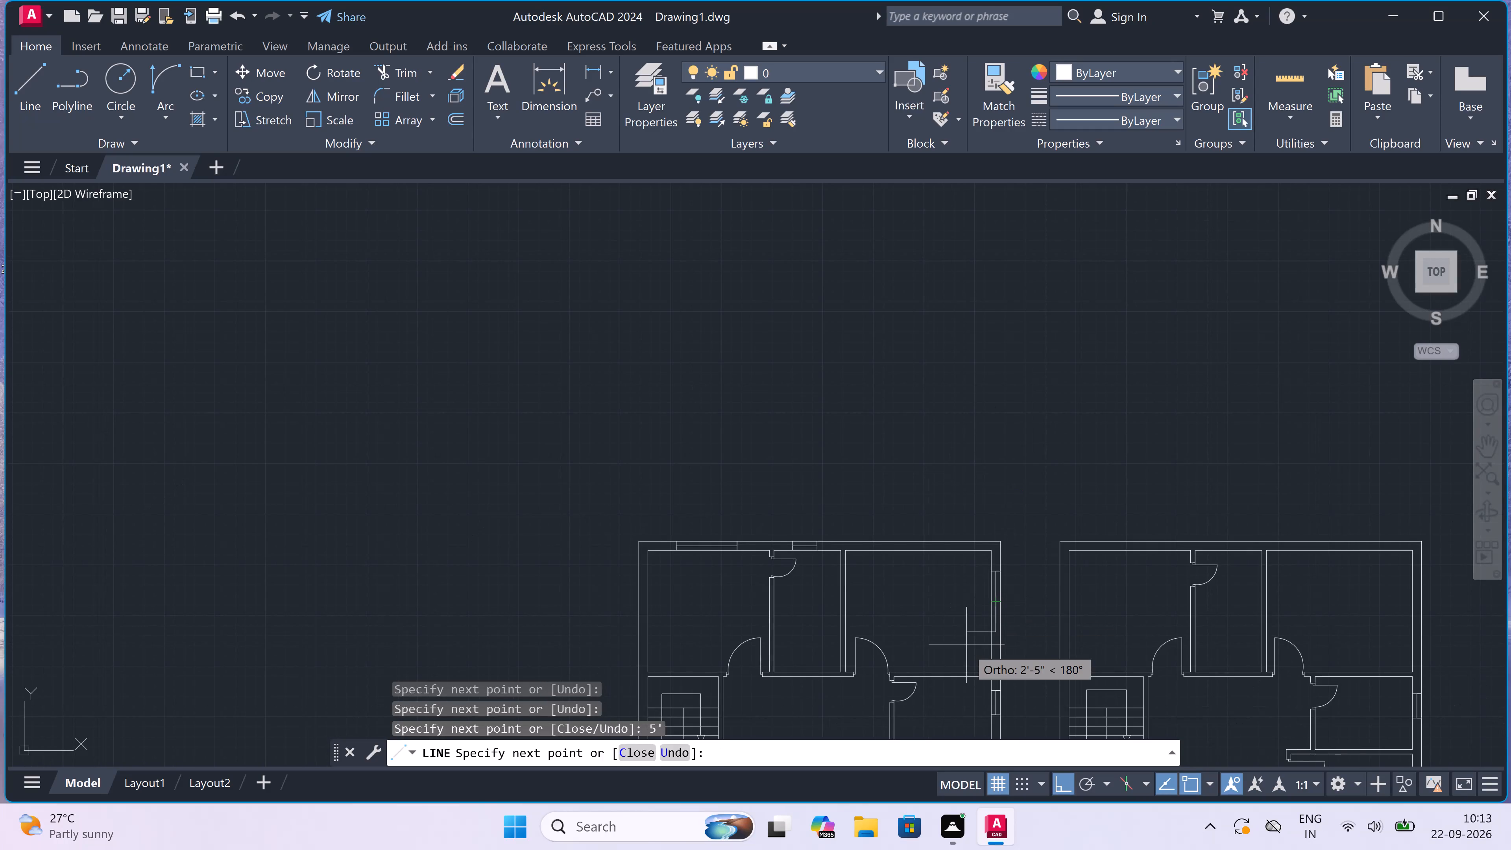
scroll(1046, 615, "up", 2)
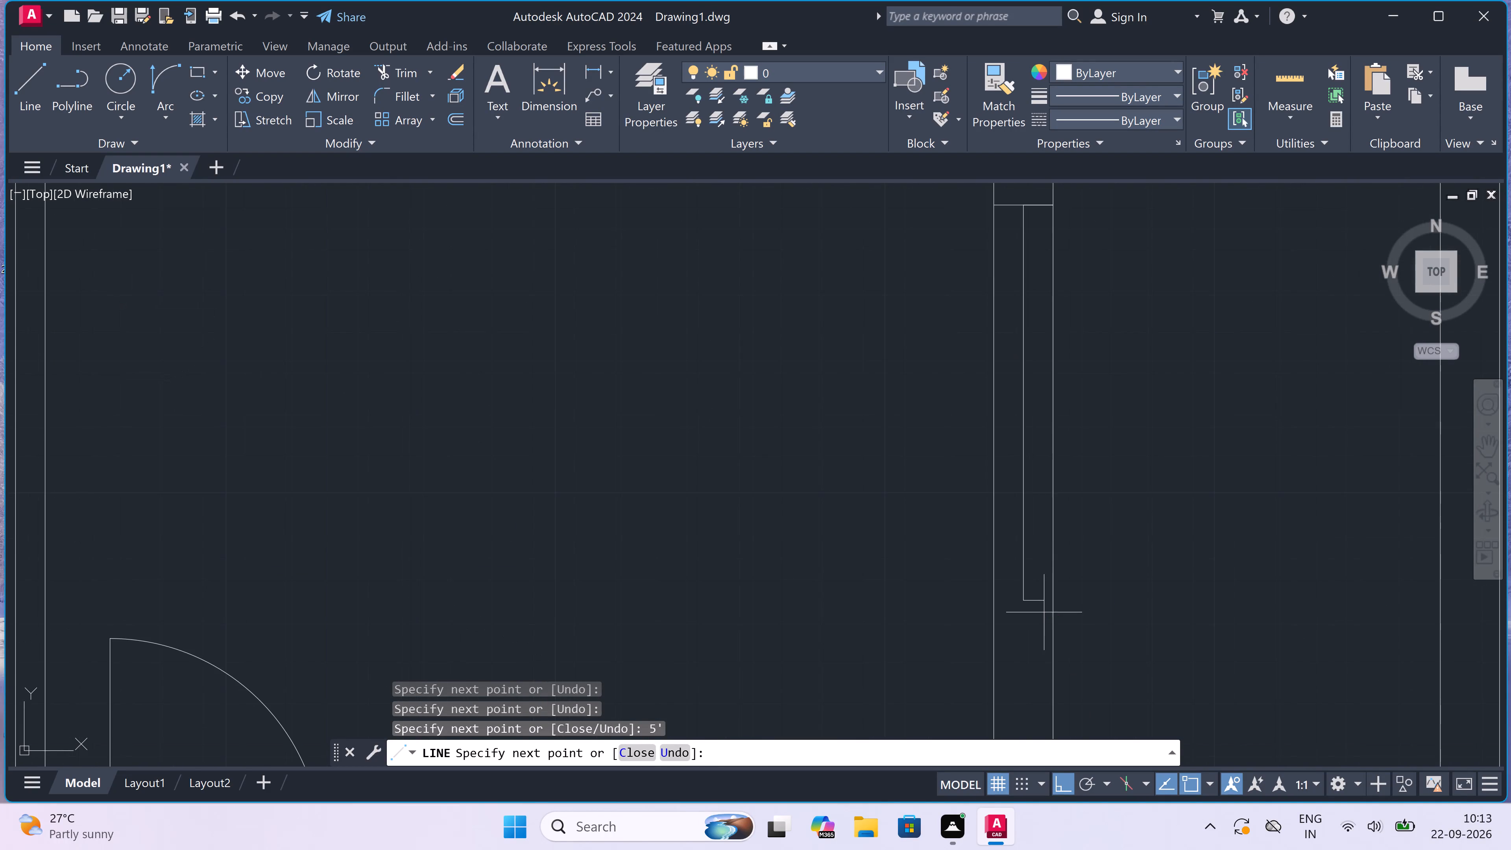
left_click(1049, 603)
left_click(990, 604)
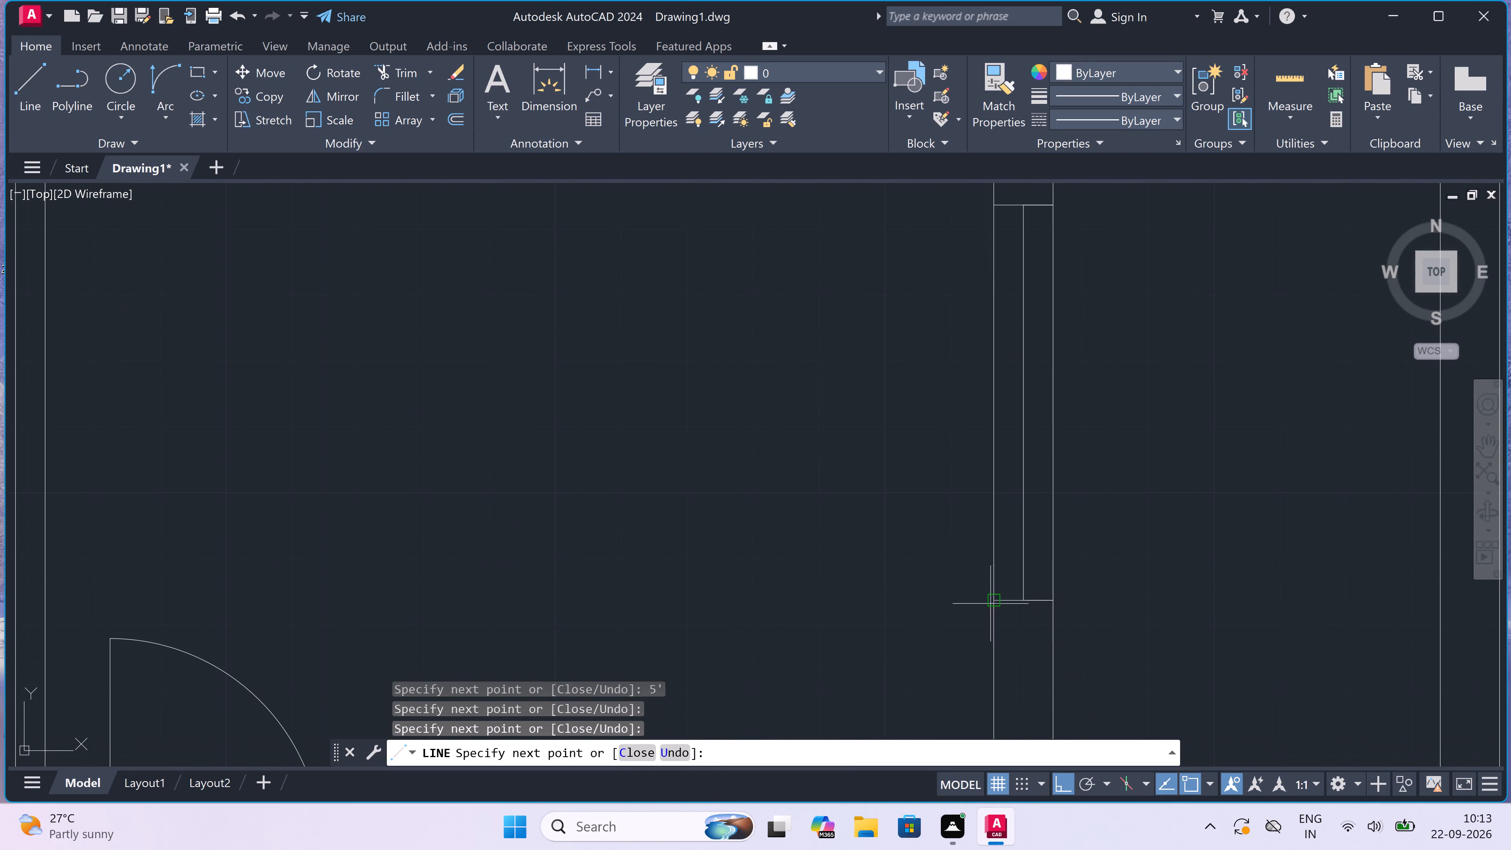
key("Escape")
Draw a 5' window in the first plan's left wall at the upper-left room, with a centre line and a jamb line at each end.
scroll(901, 525, "down", 7)
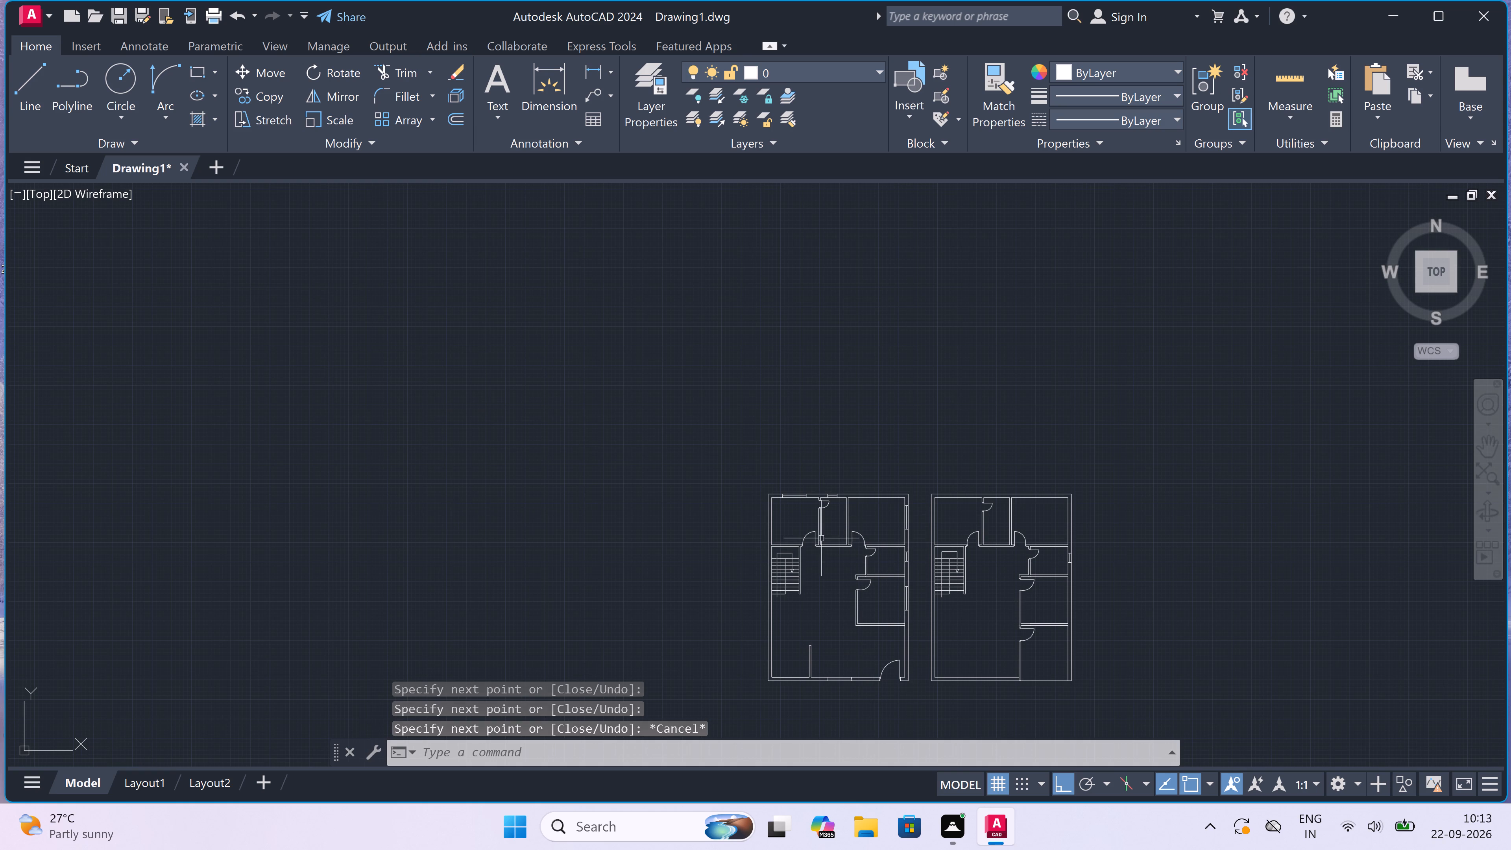
scroll(759, 517, "up", 3)
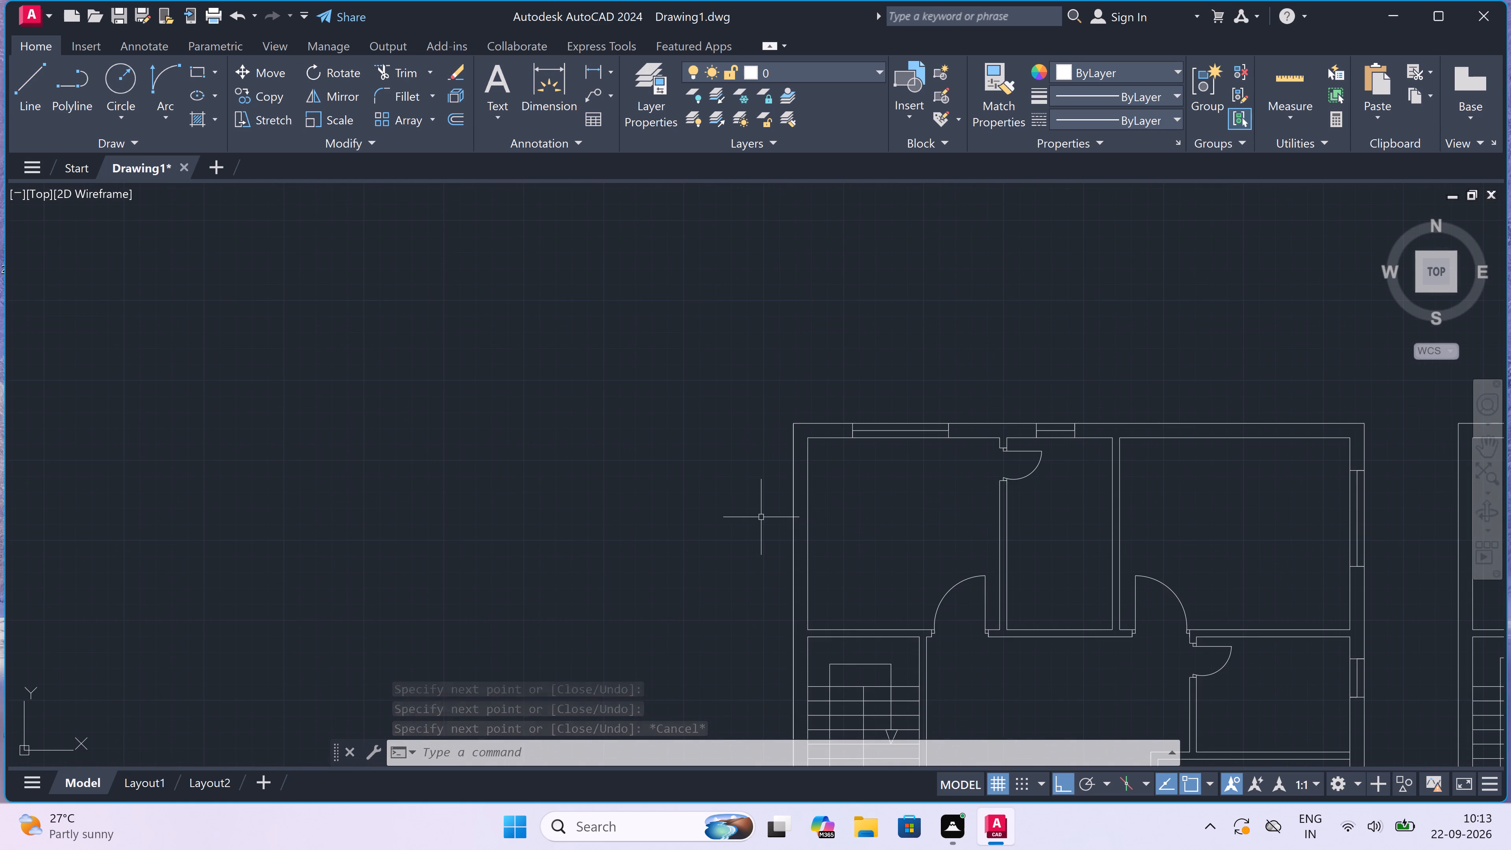
scroll(805, 486, "up", 1)
key("space")
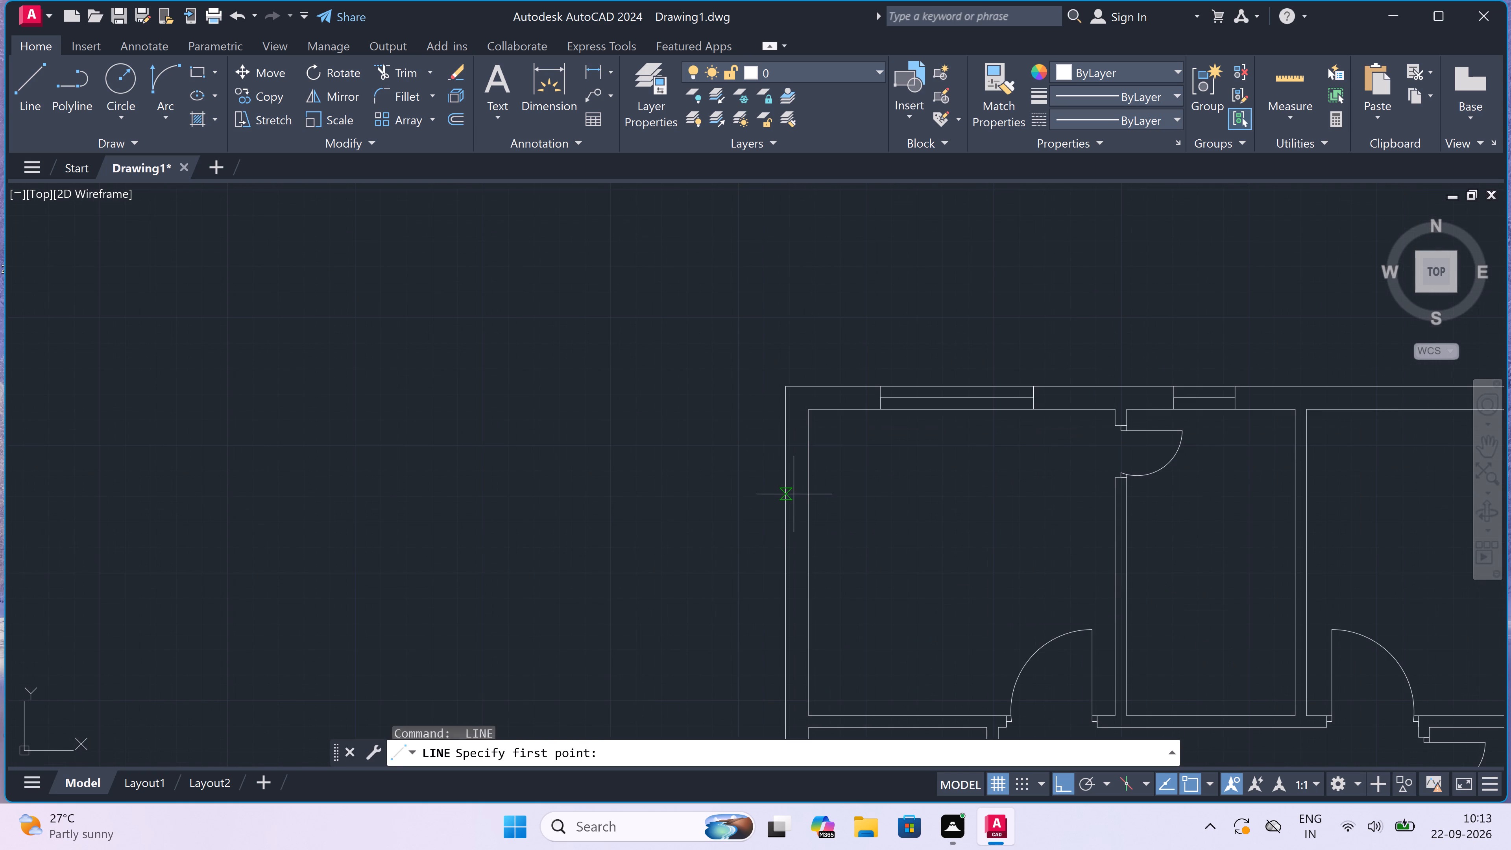
left_click(784, 498)
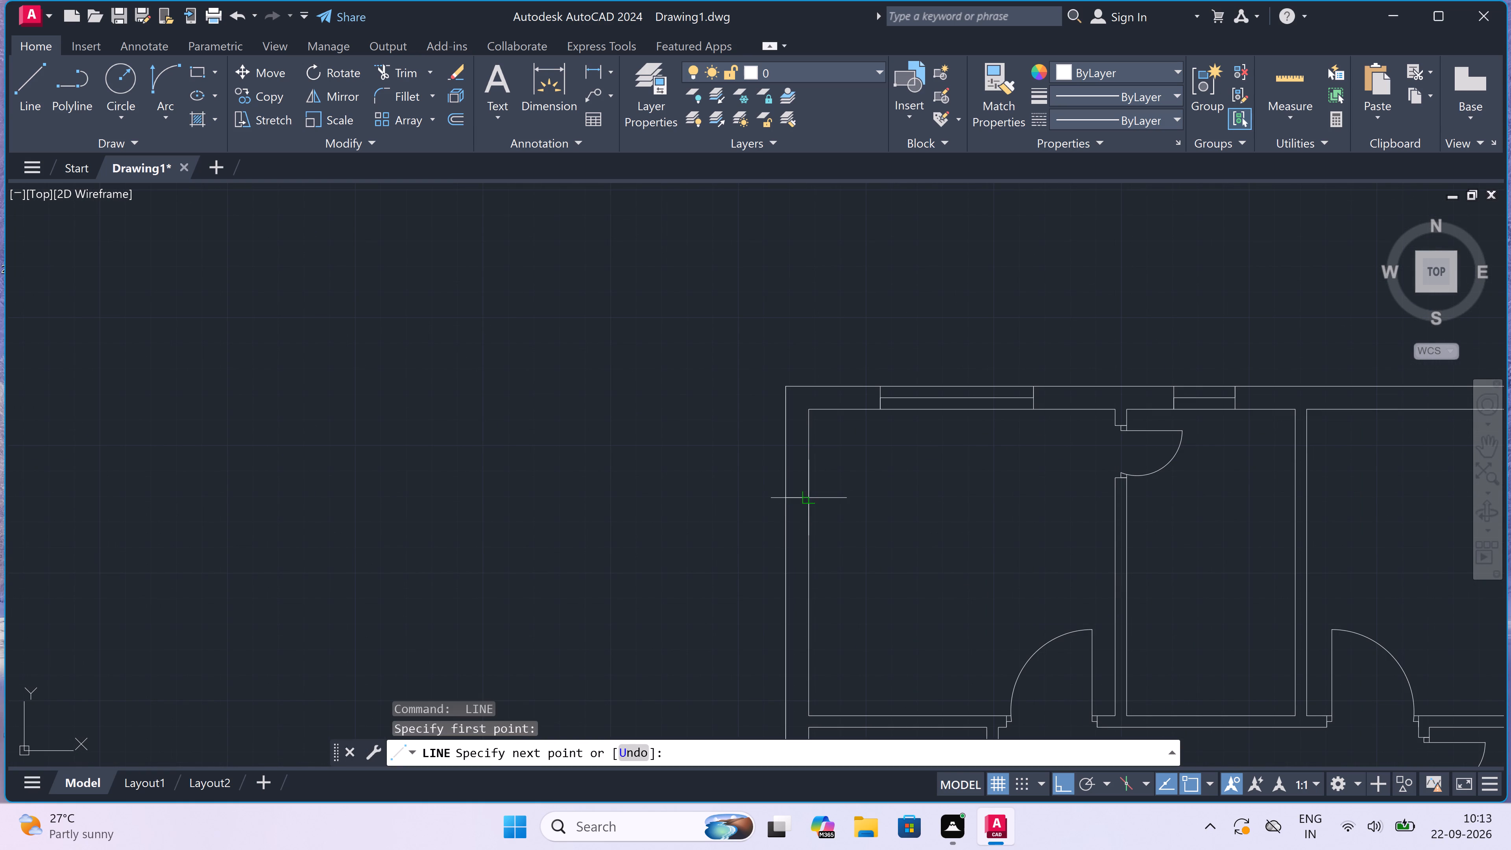
left_click(810, 494)
left_click(795, 494)
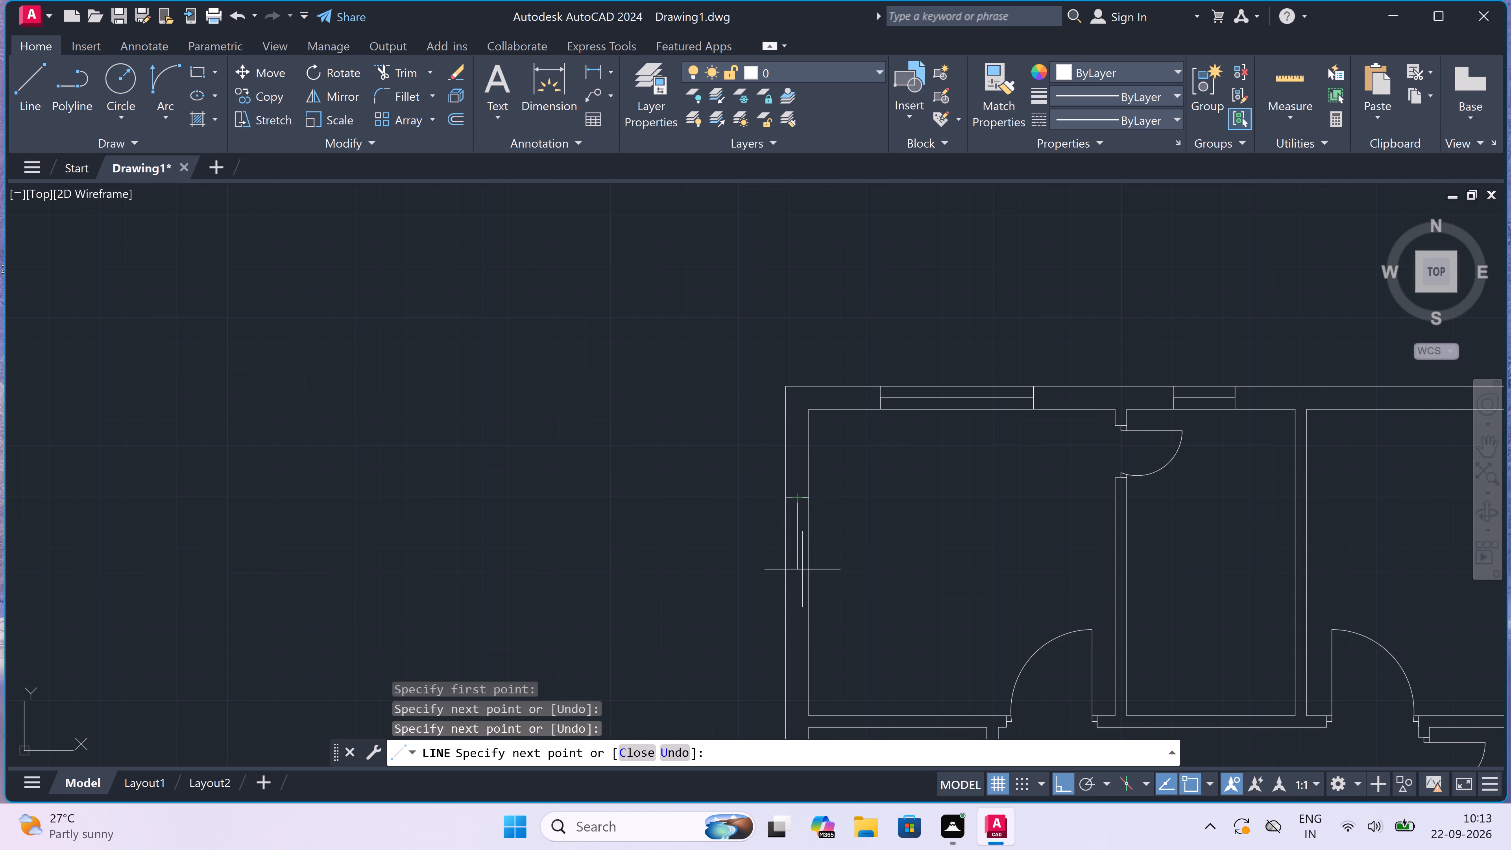
type("5'")
key("space")
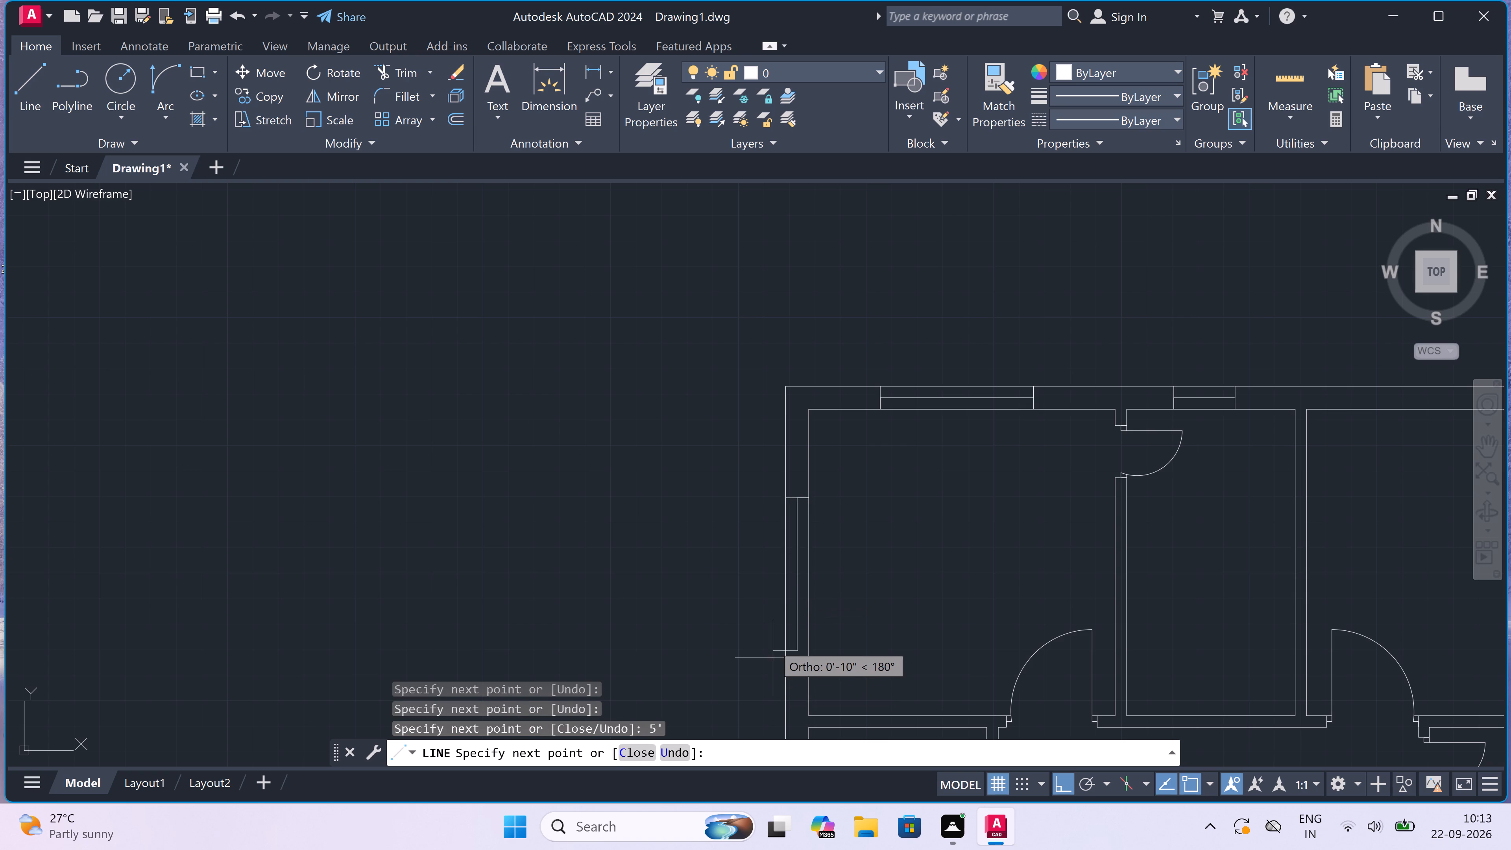
left_click(783, 652)
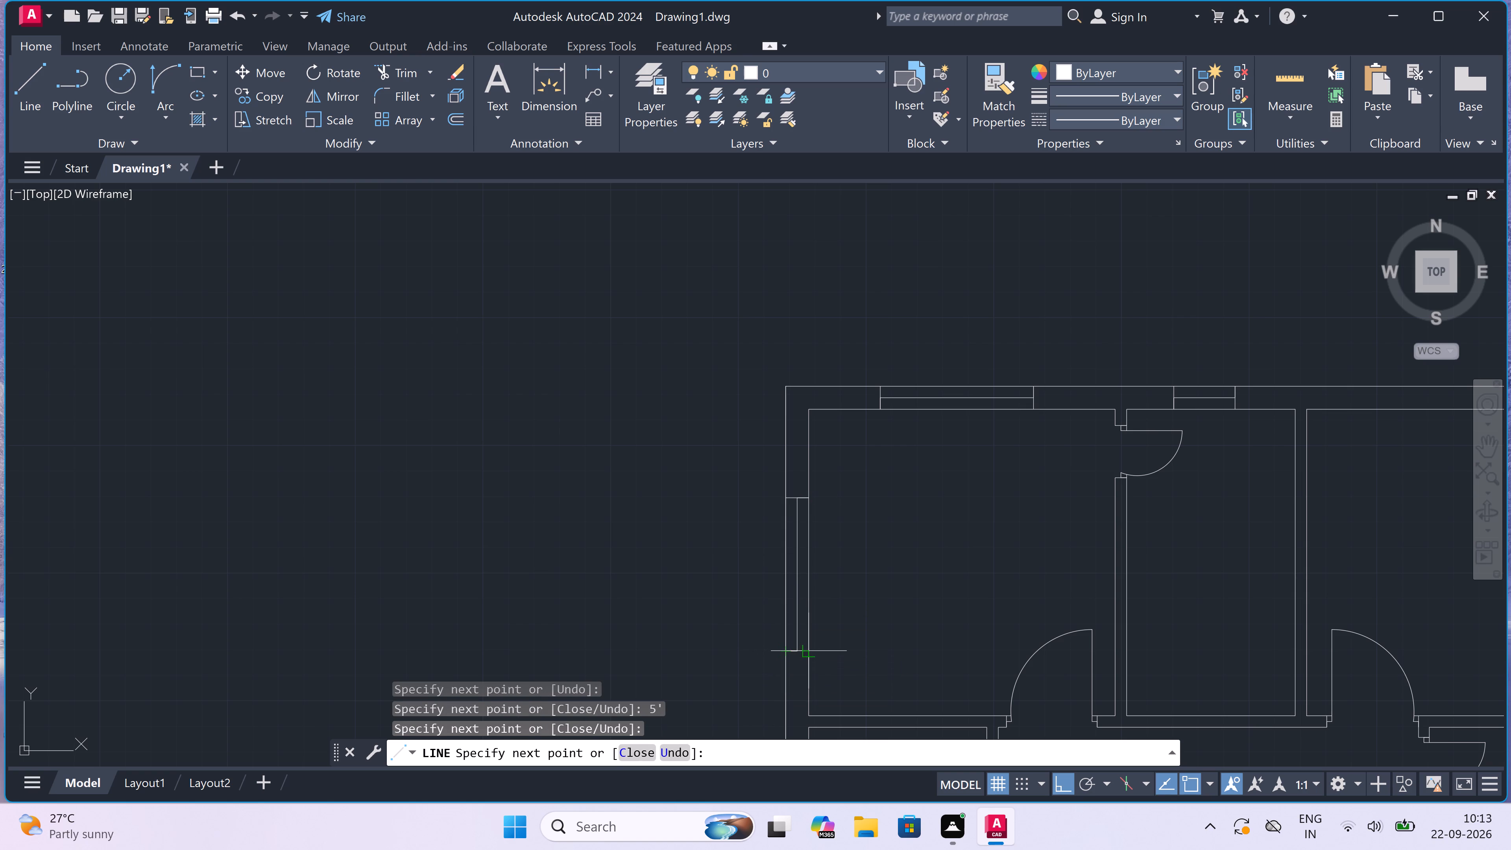
left_click(803, 654)
key("Escape")
Draw an L-shaped counter outline about 2' deep in the first plan's lower-left corner, from the left wall to the short partition.
scroll(737, 480, "down", 3)
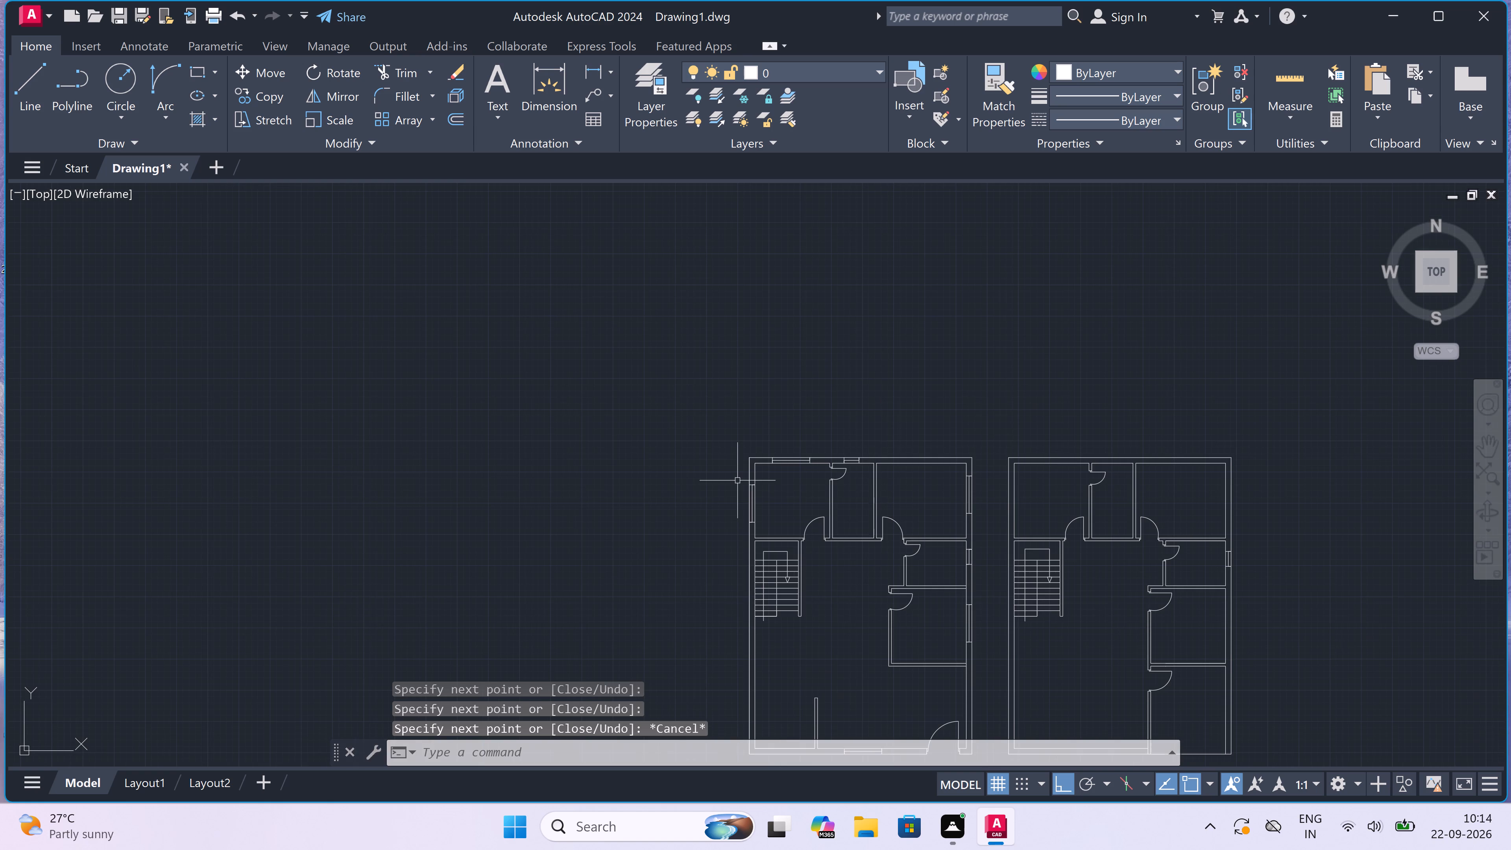
scroll(836, 556, "down", 2)
scroll(821, 562, "up", 2)
scroll(821, 562, "down", 2)
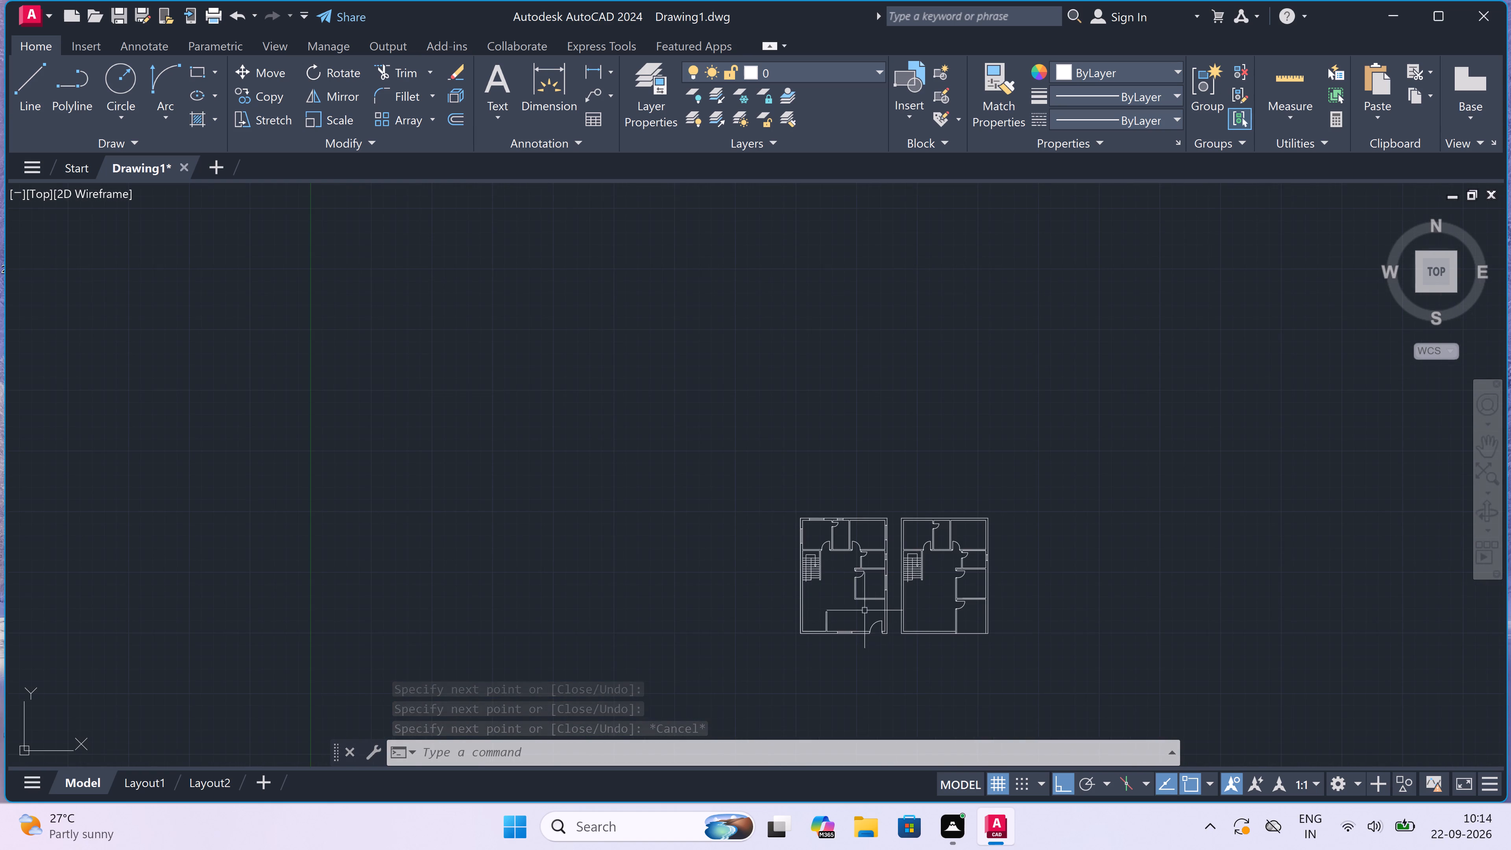
scroll(895, 627, "up", 2)
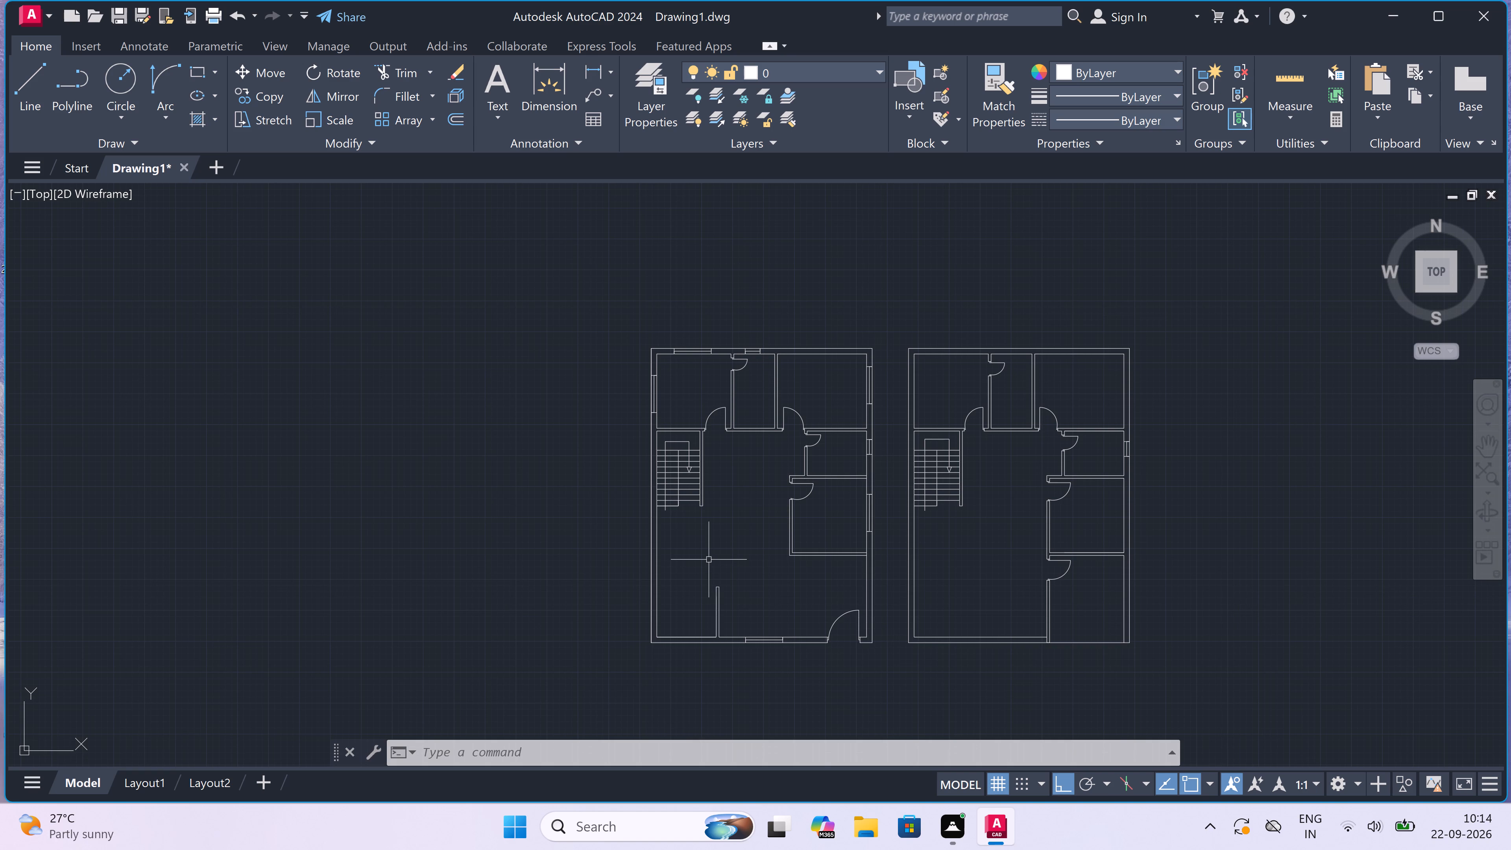
scroll(698, 596, "up", 3)
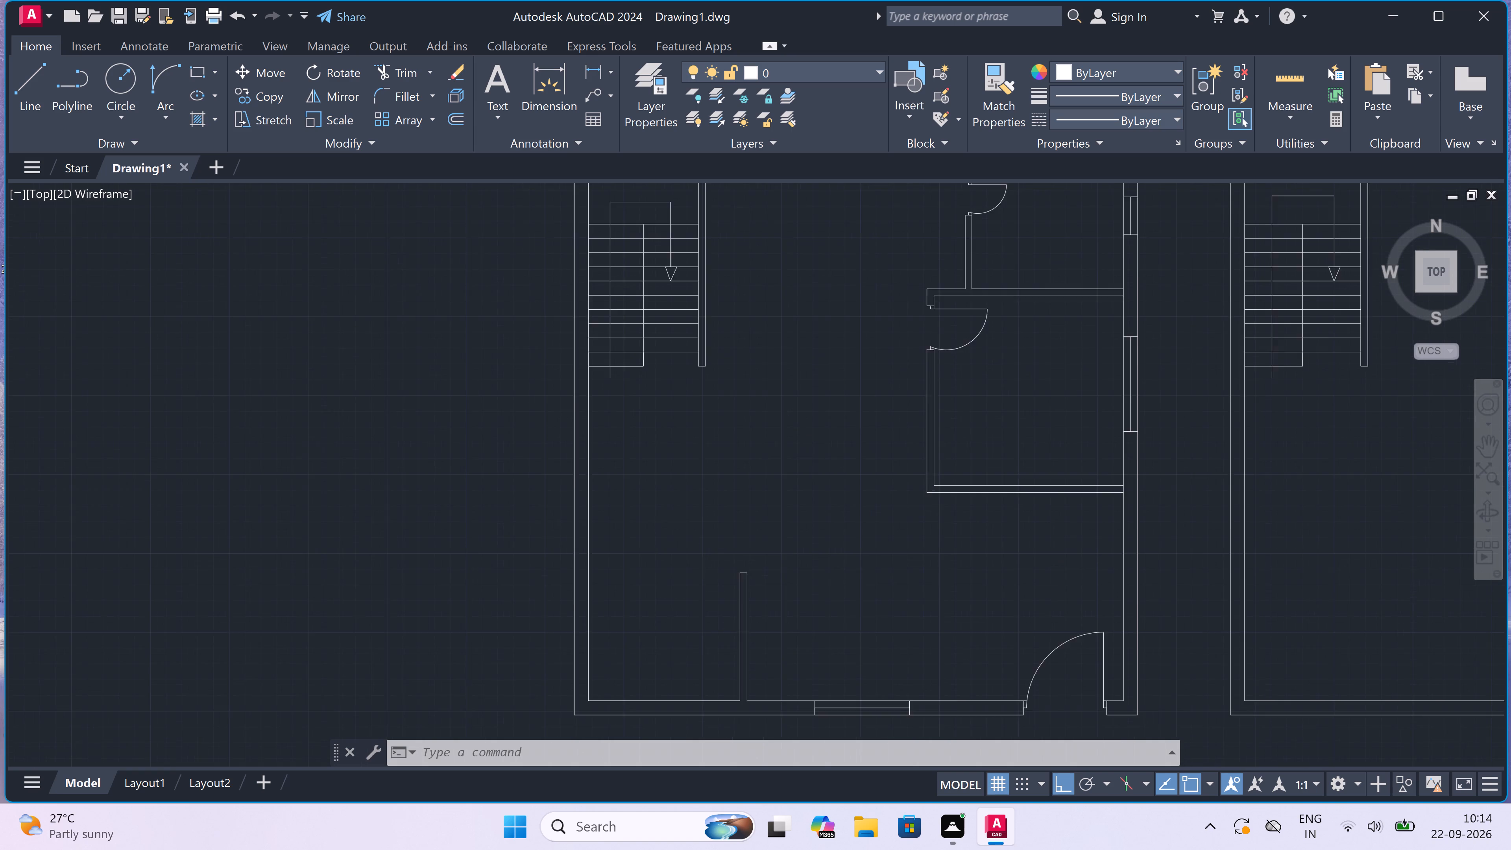
scroll(699, 596, "down", 2)
scroll(682, 693, "up", 2)
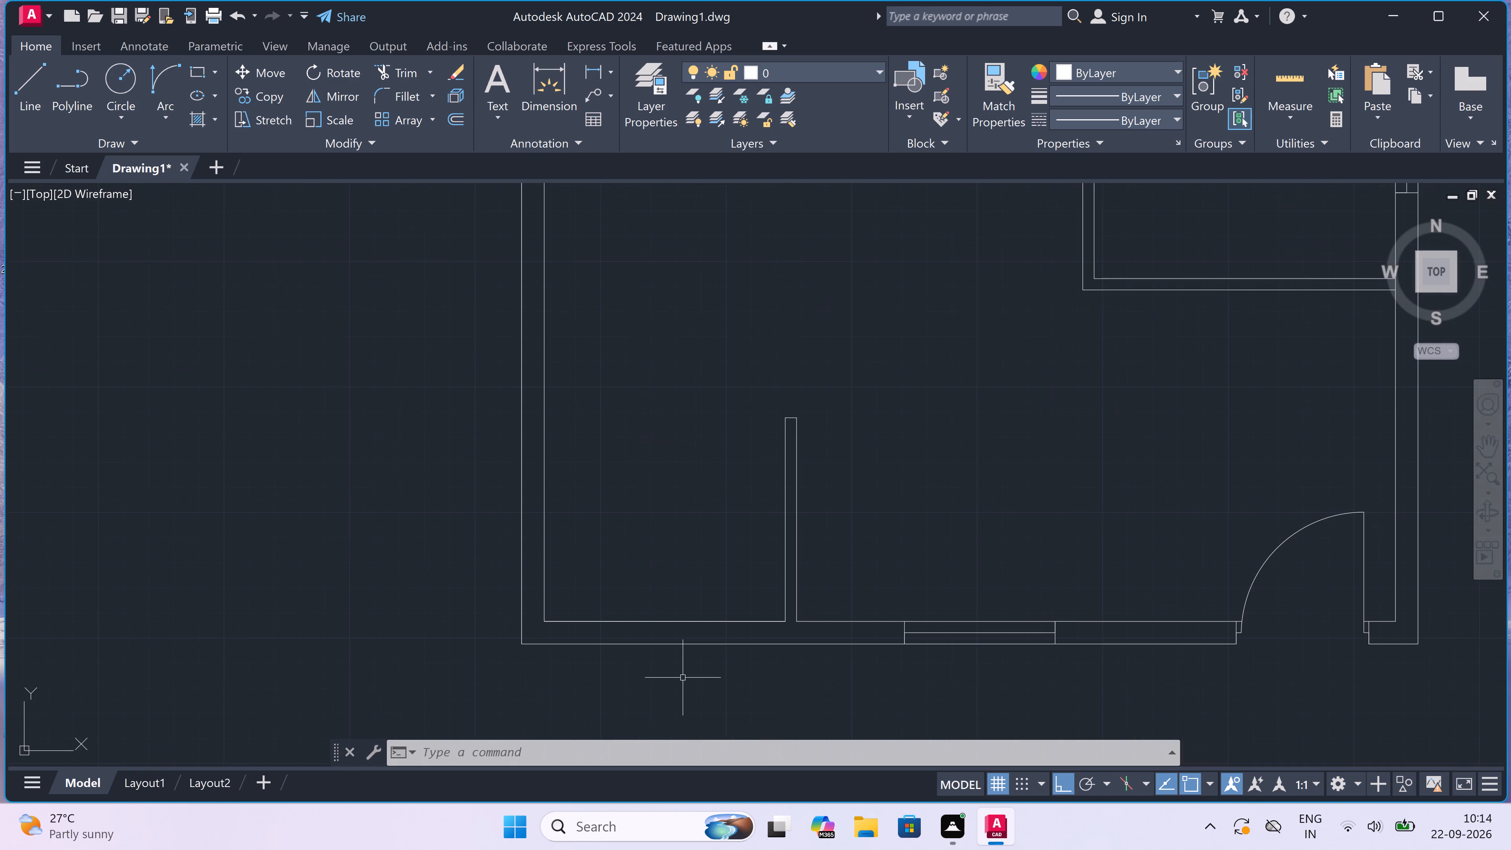
type("l")
key("space")
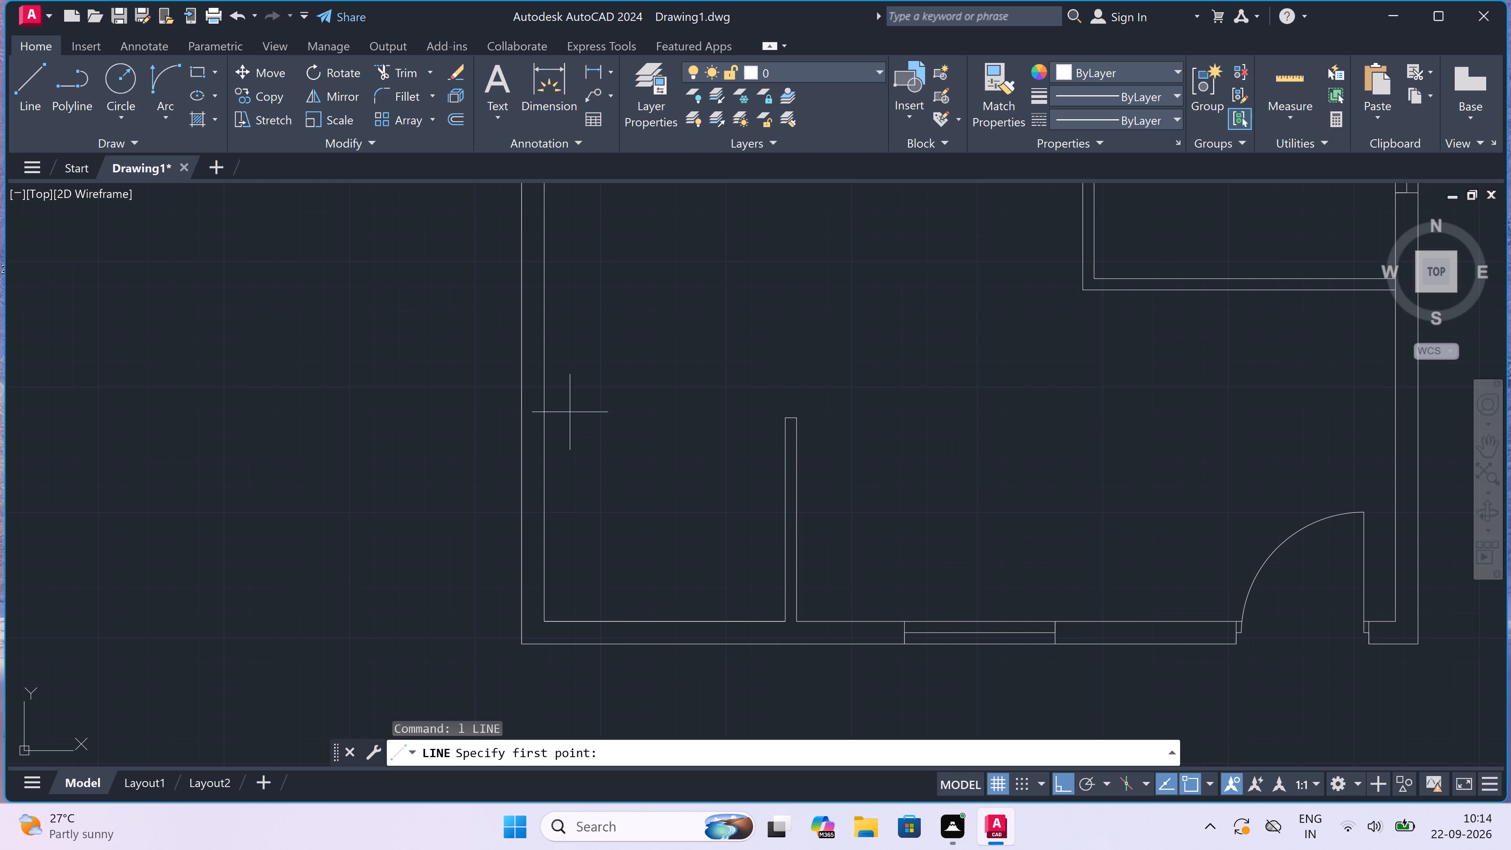
left_click(544, 443)
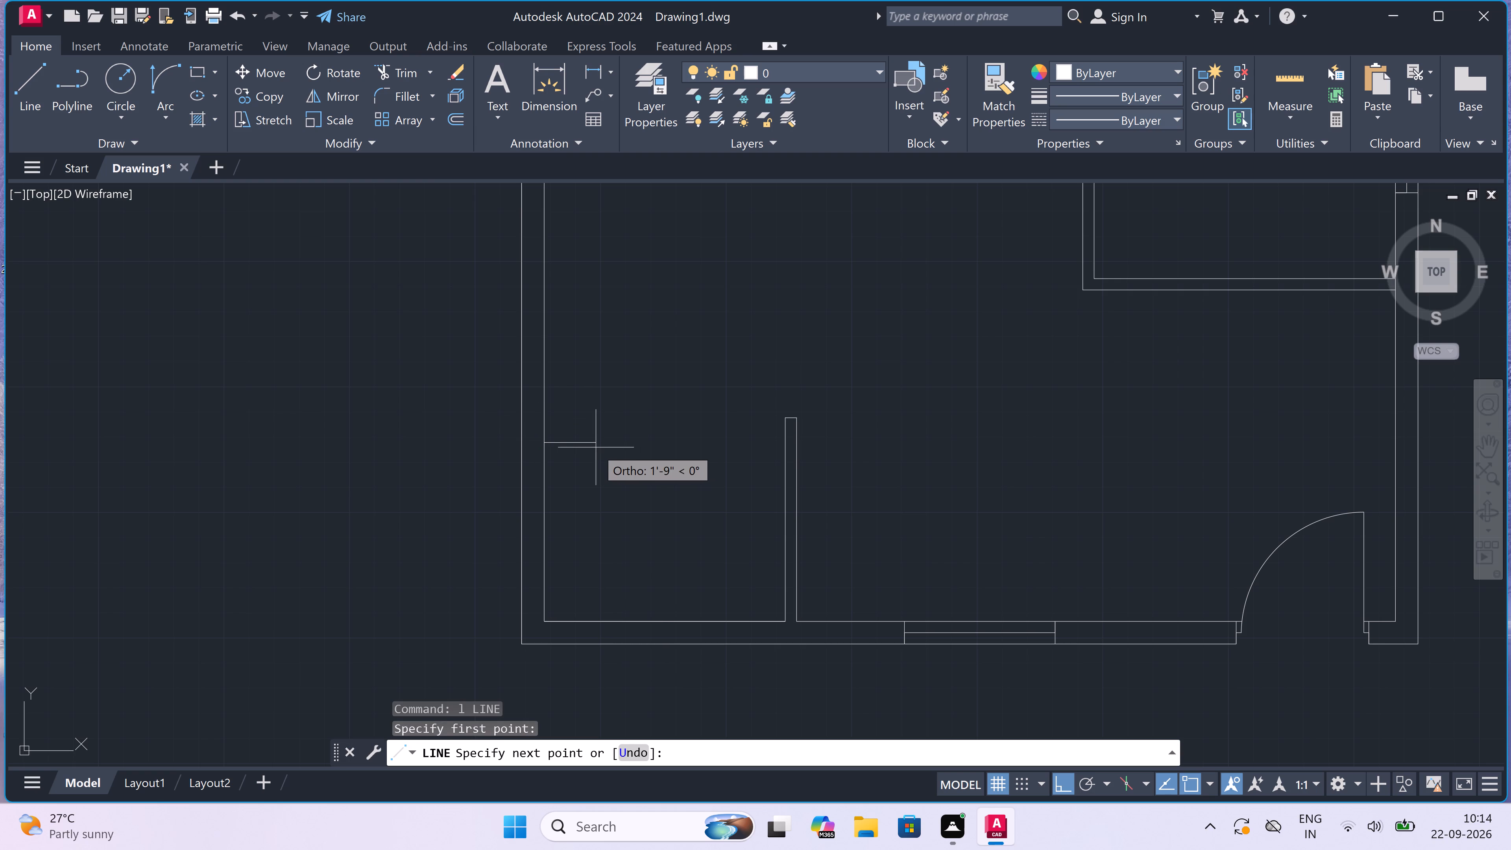
left_click(601, 448)
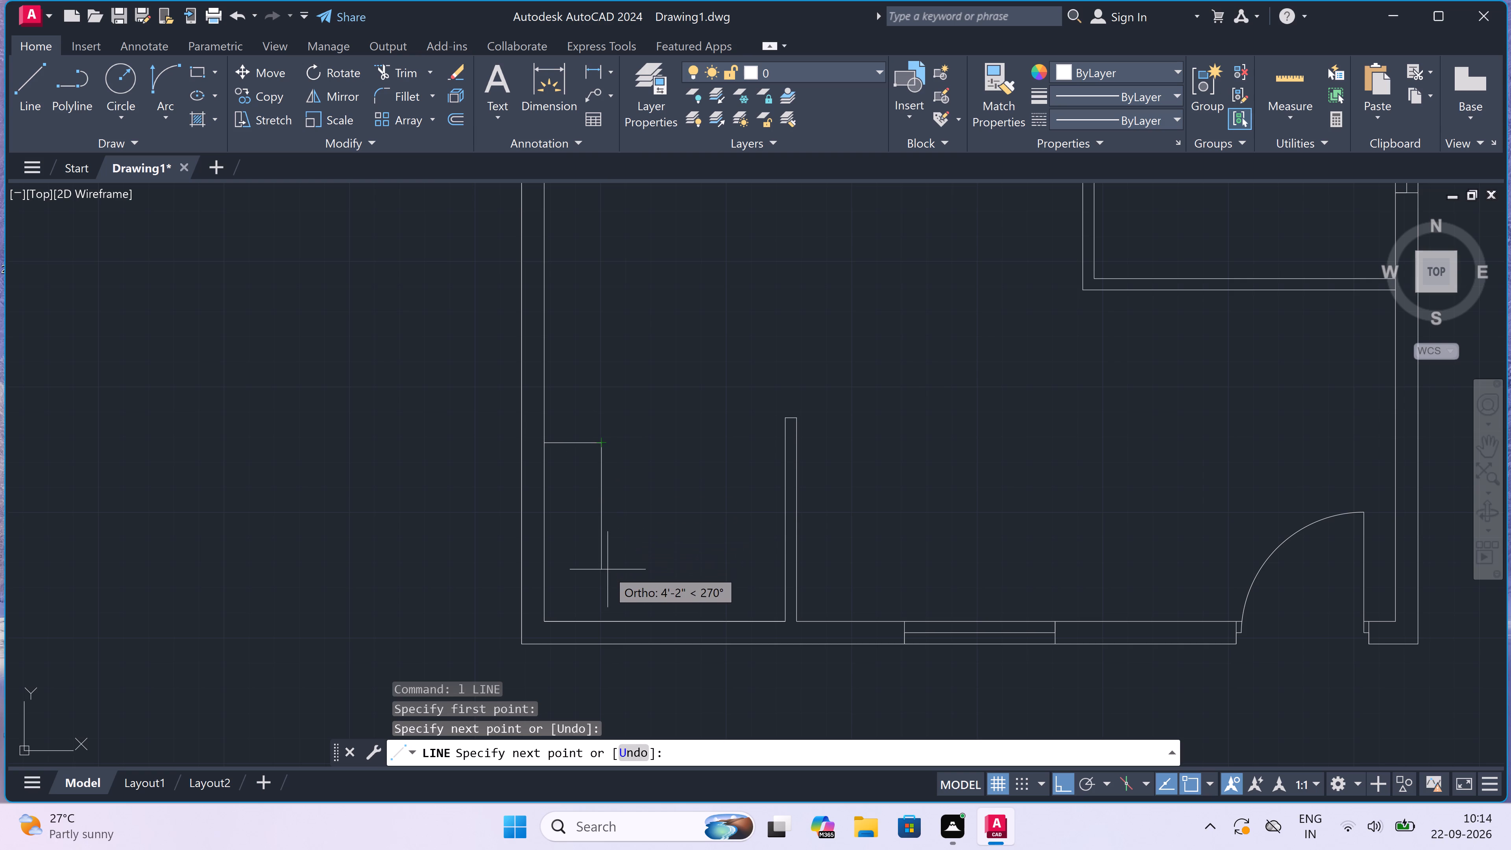
left_click_drag(605, 566, 623, 566)
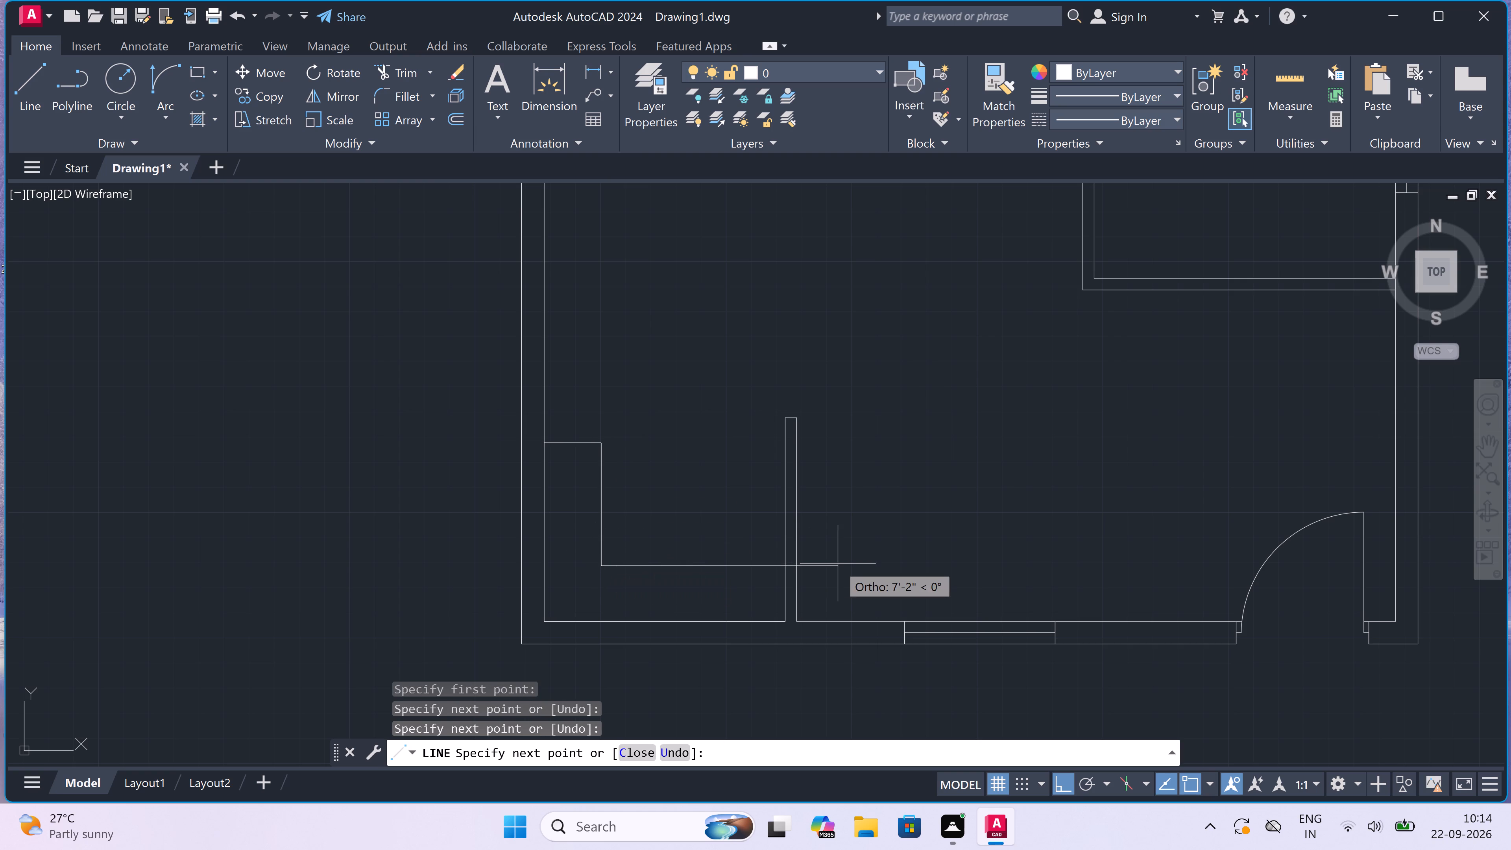
left_click(780, 563)
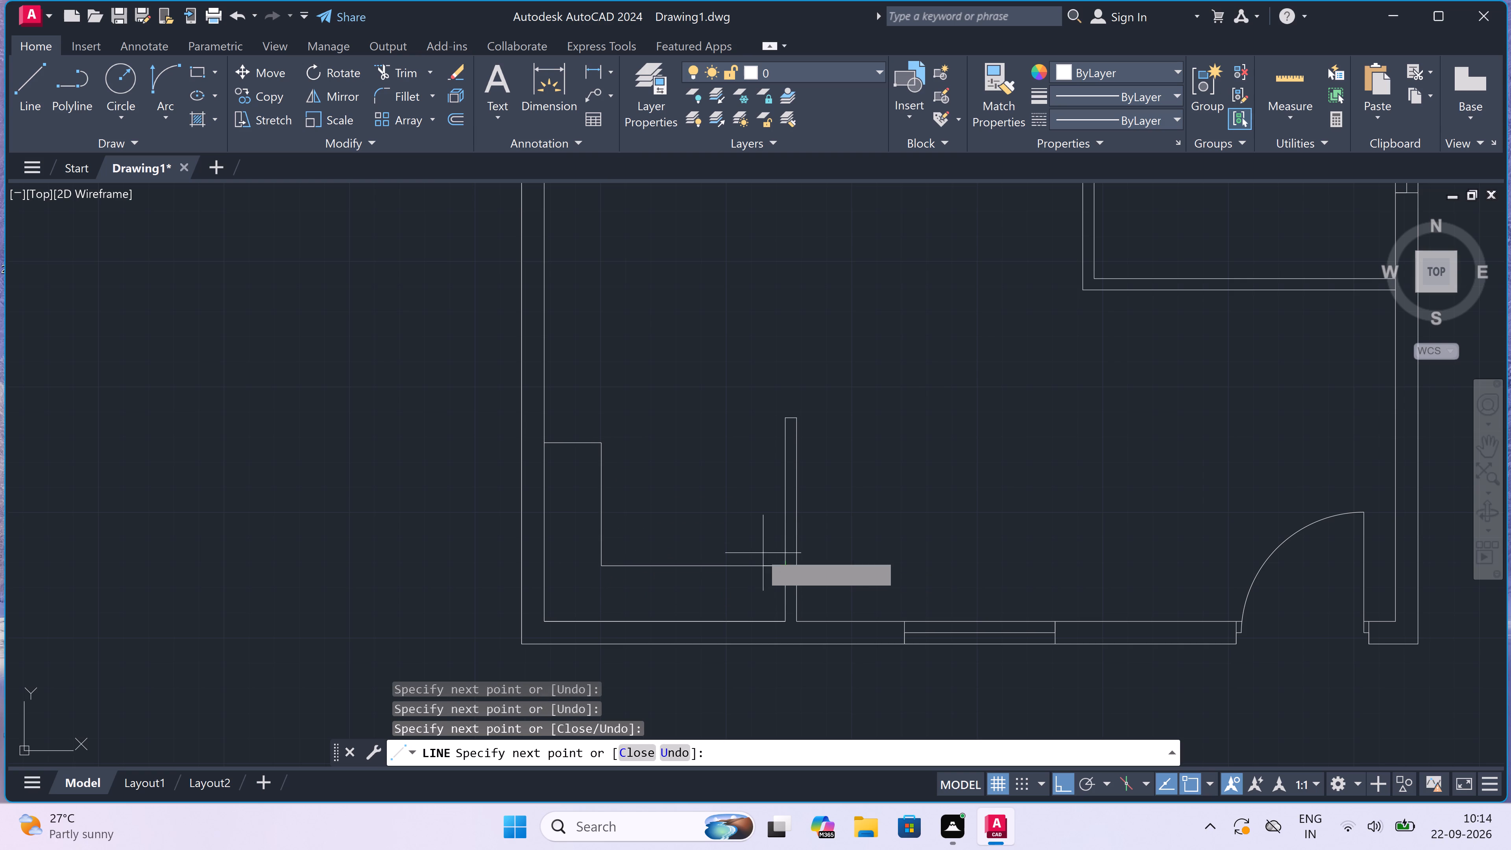
key("Escape")
Draw a 3' window in the first plan's left wall beside the counter, with jamb lines and a centre line.
scroll(600, 508, "down", 2)
scroll(580, 509, "up", 3)
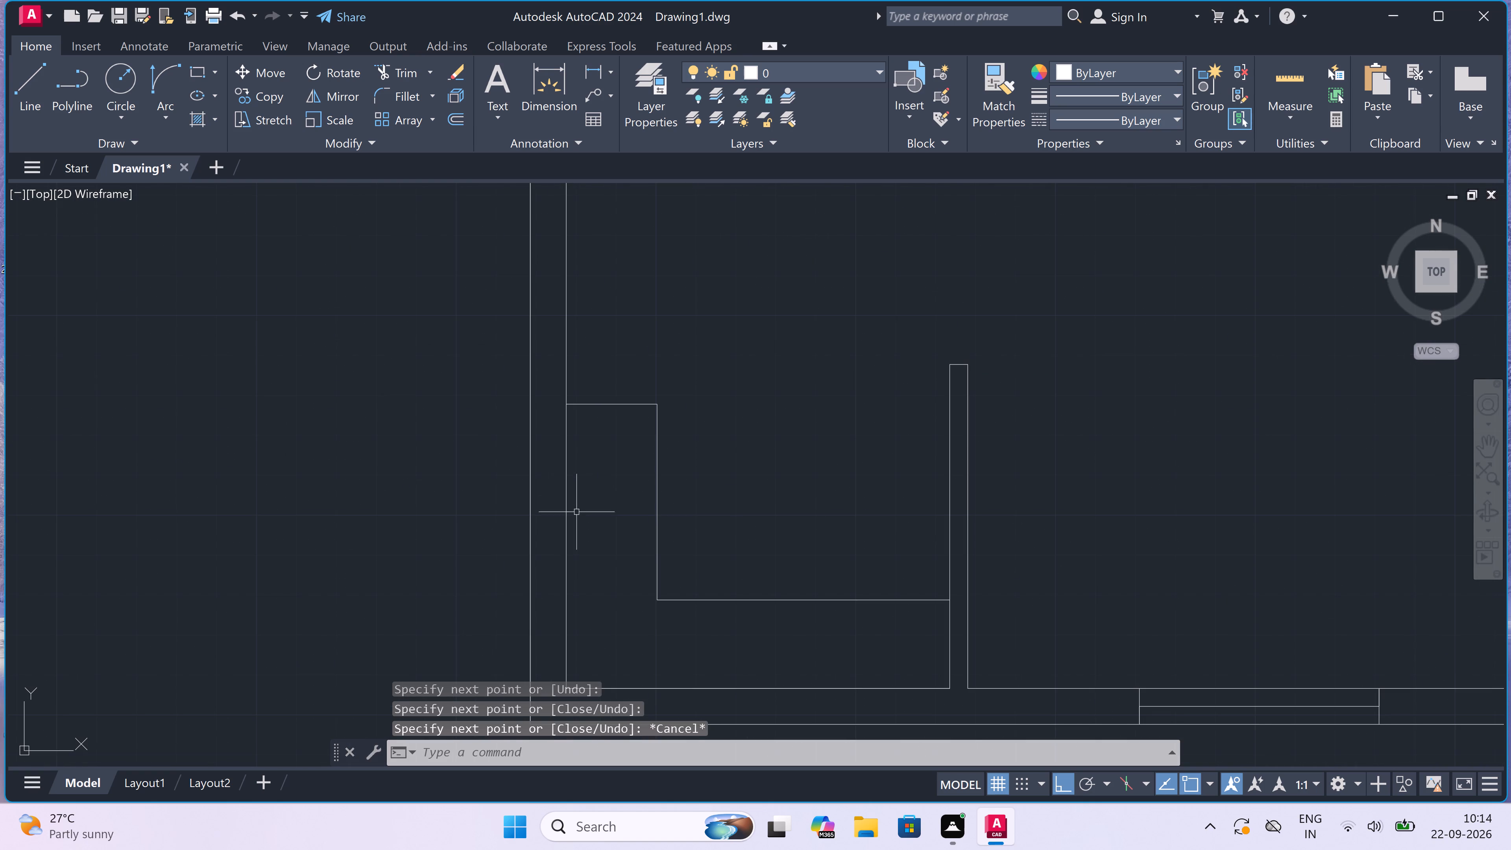
key("space")
left_click(564, 584)
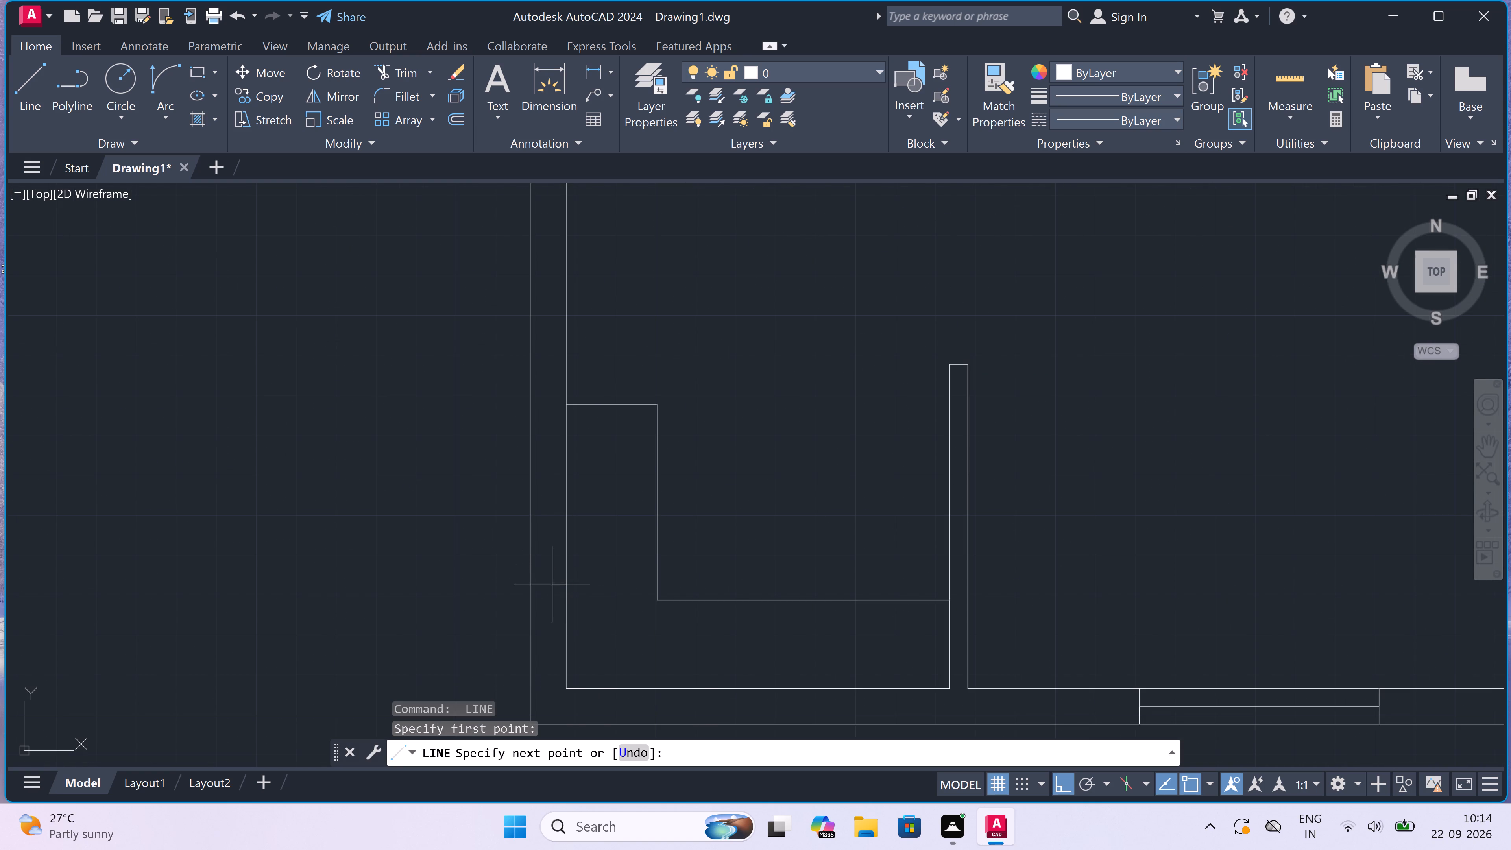
left_click(540, 584)
left_click_drag(555, 584, 556, 577)
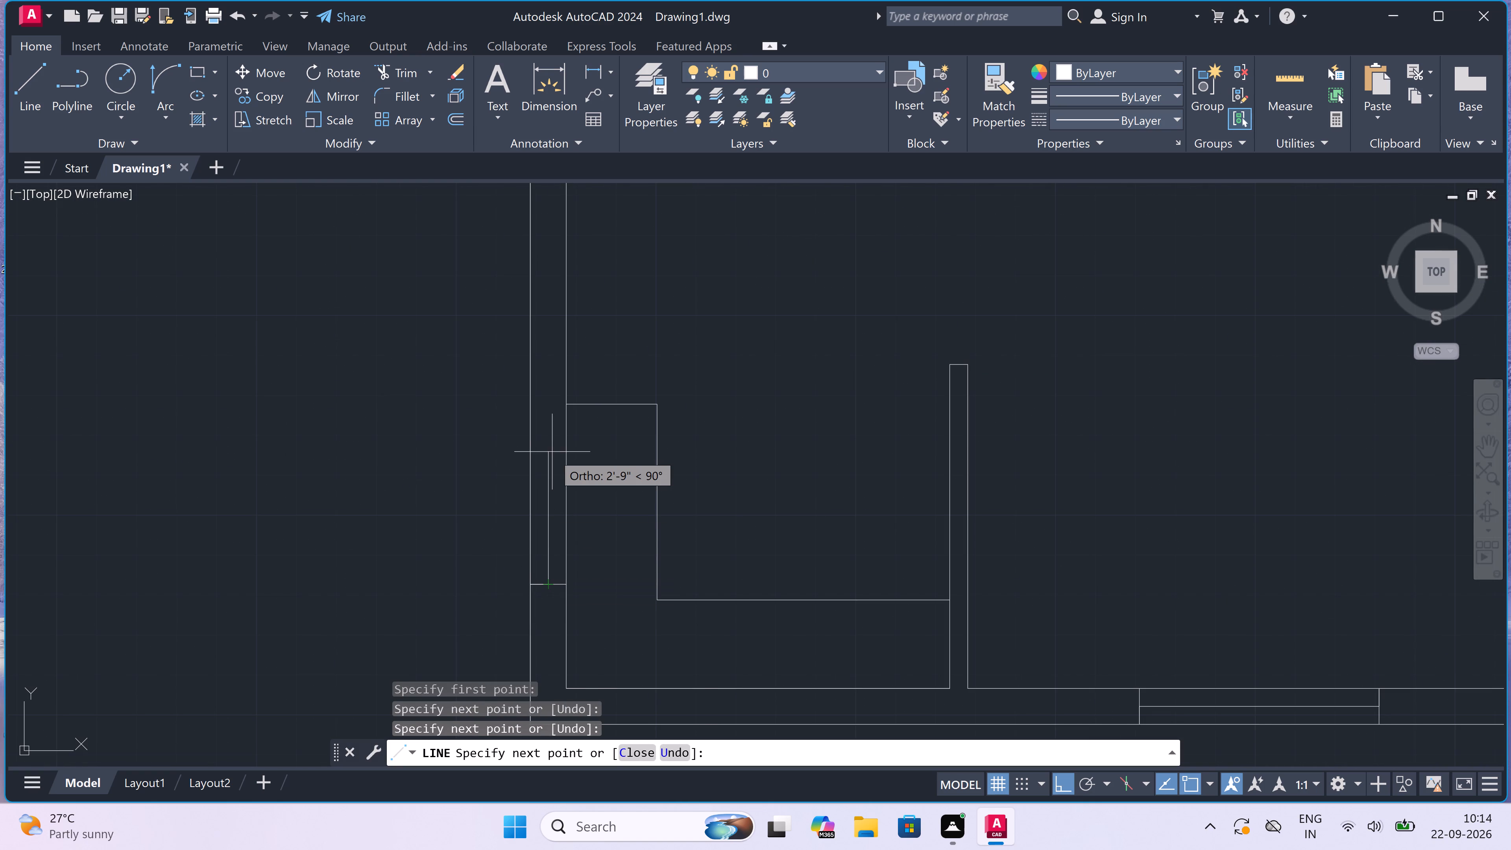
type("3'")
key("space")
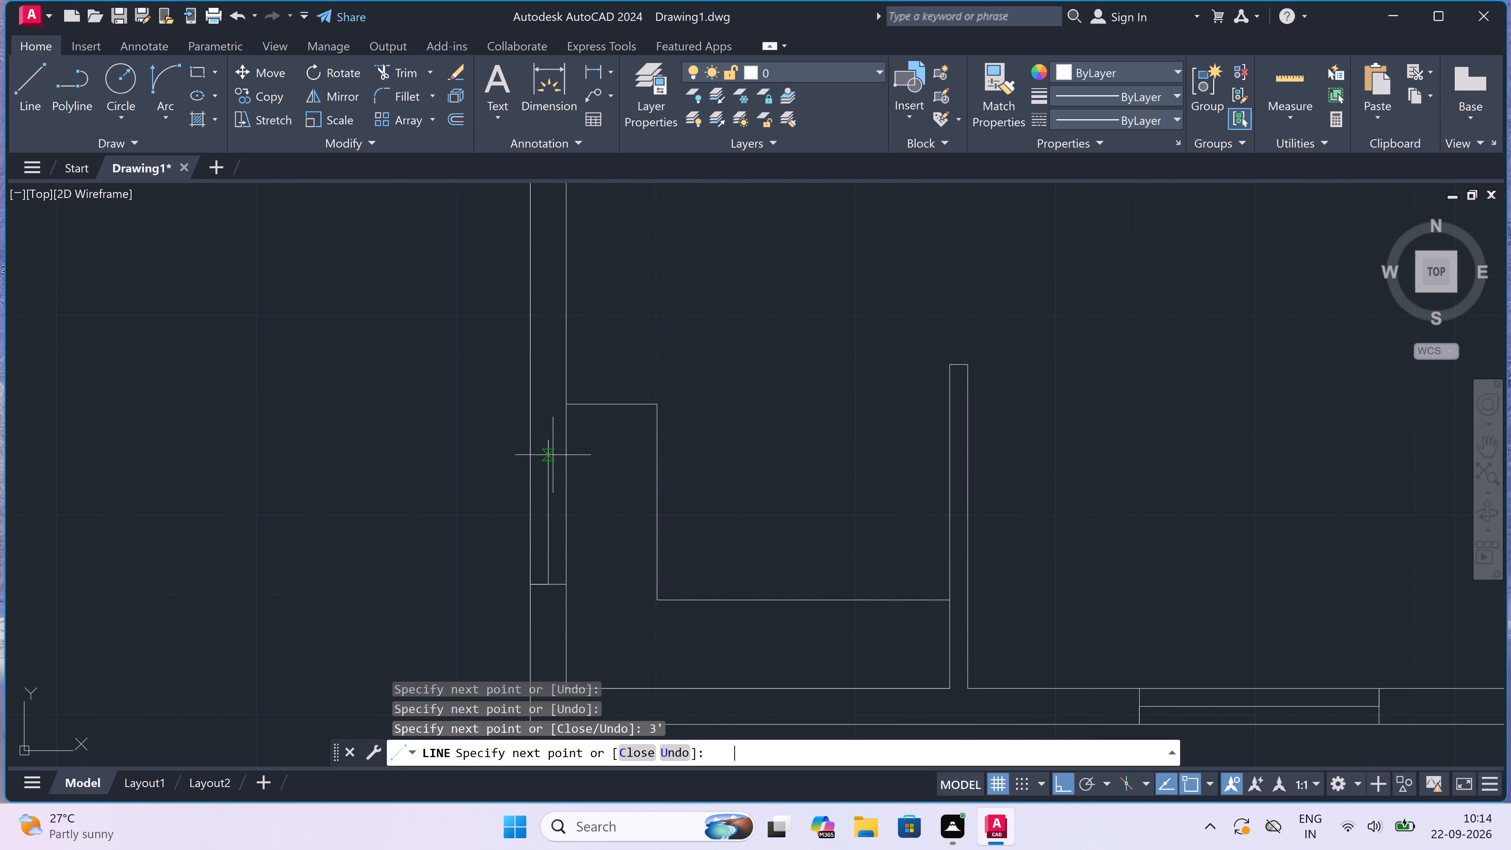
left_click(526, 445)
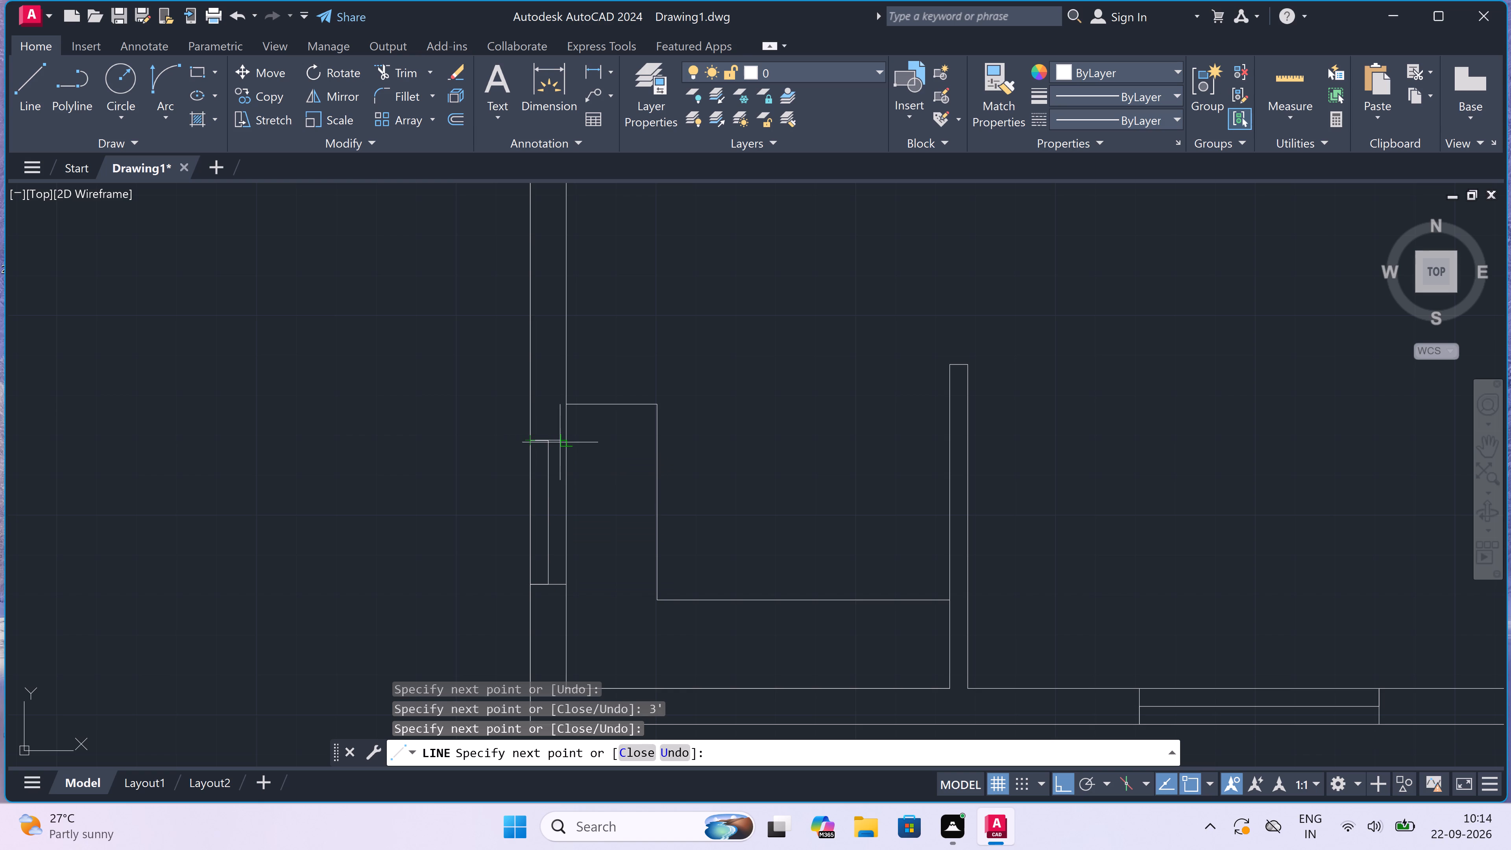
left_click(560, 442)
key("Escape")
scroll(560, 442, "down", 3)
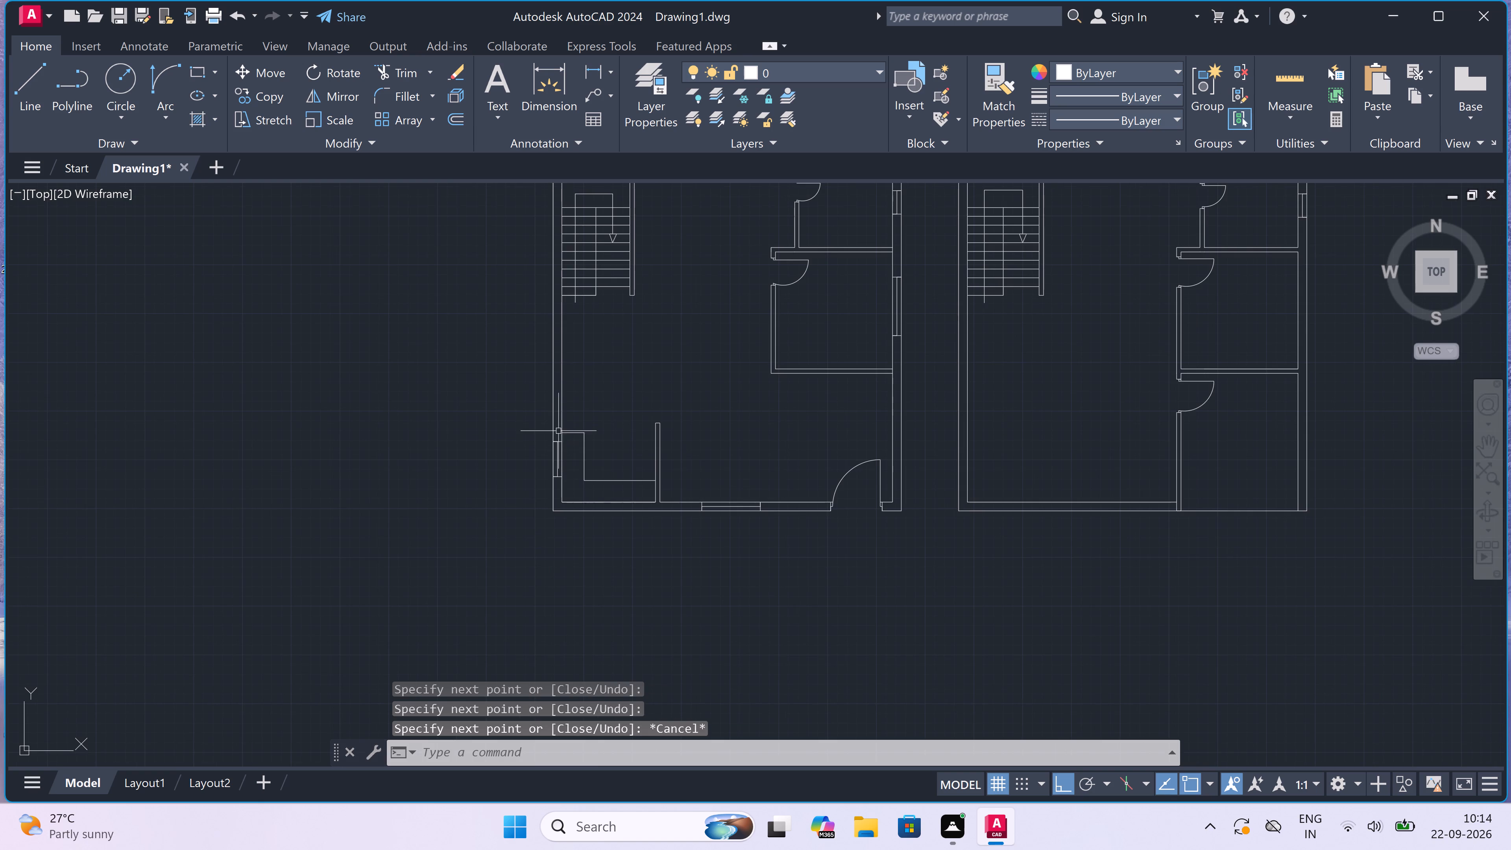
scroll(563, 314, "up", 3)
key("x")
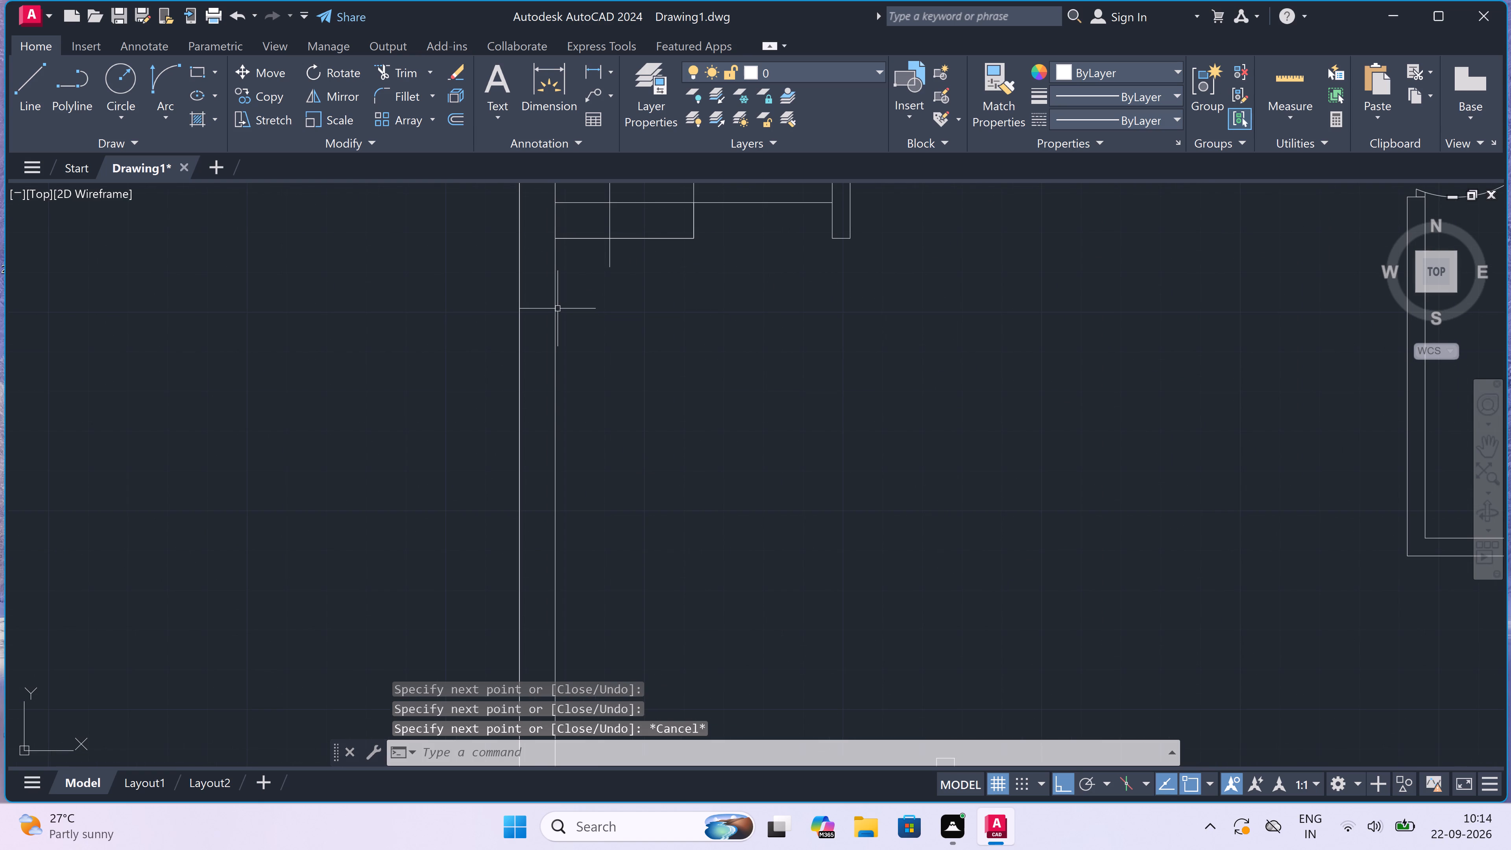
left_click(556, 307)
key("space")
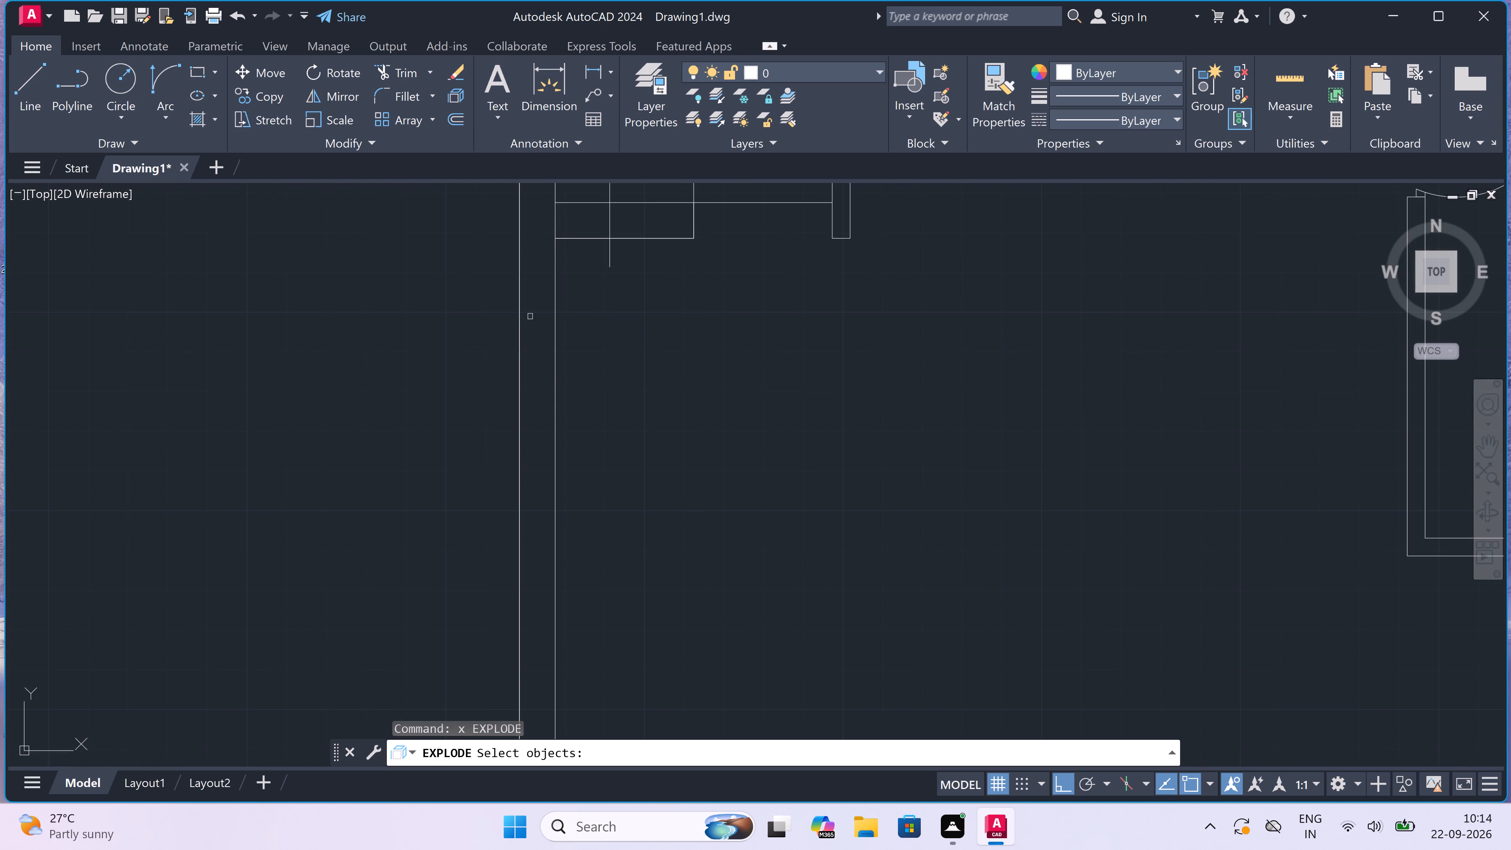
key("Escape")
Draw a 5' window in the first plan's left wall just below the staircase, with a centre line and a jamb line at each end.
type("l")
key("space")
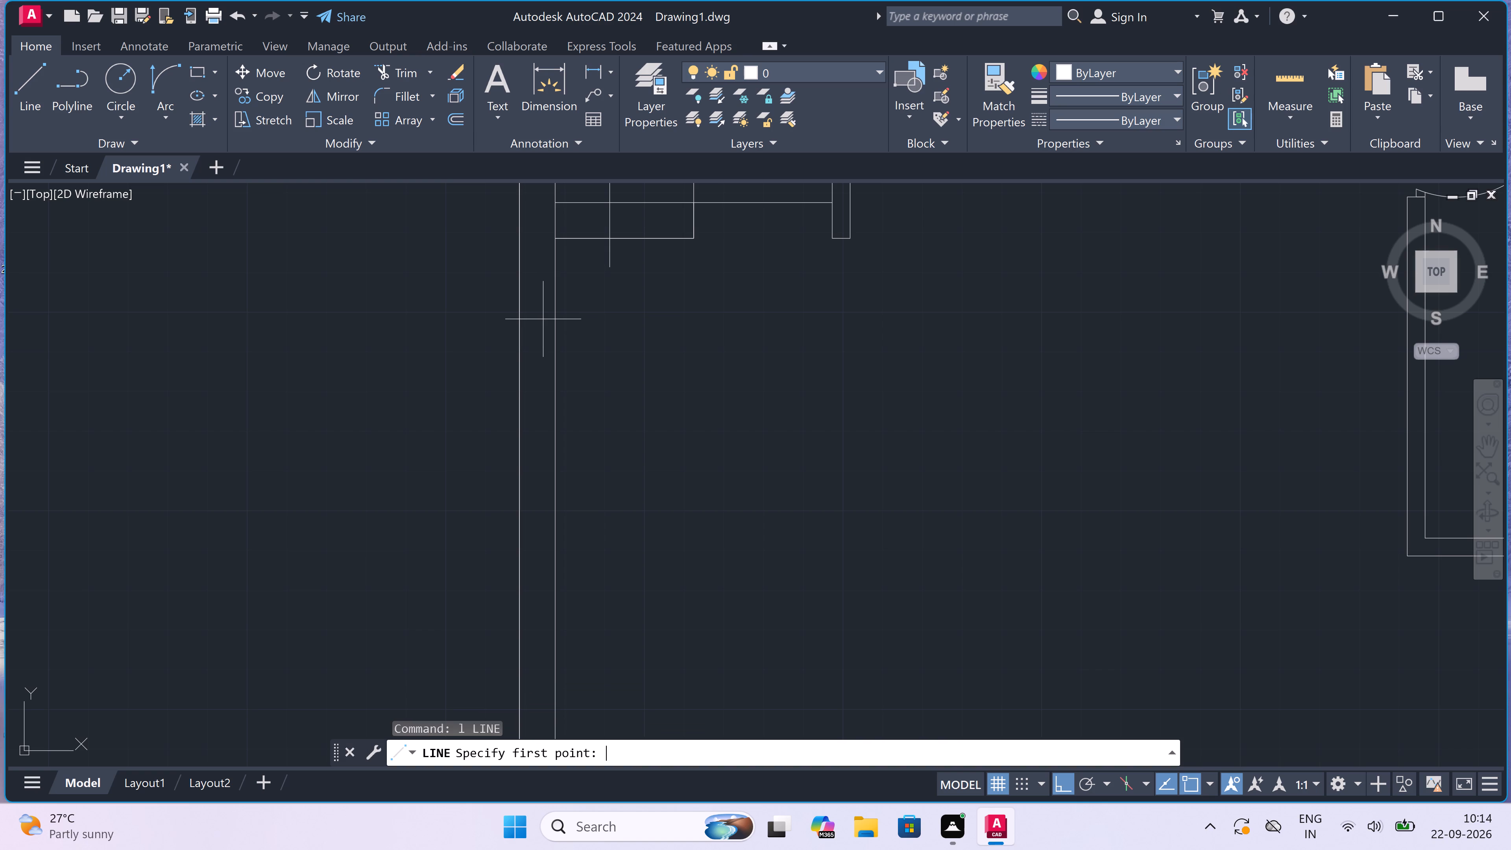
left_click(552, 327)
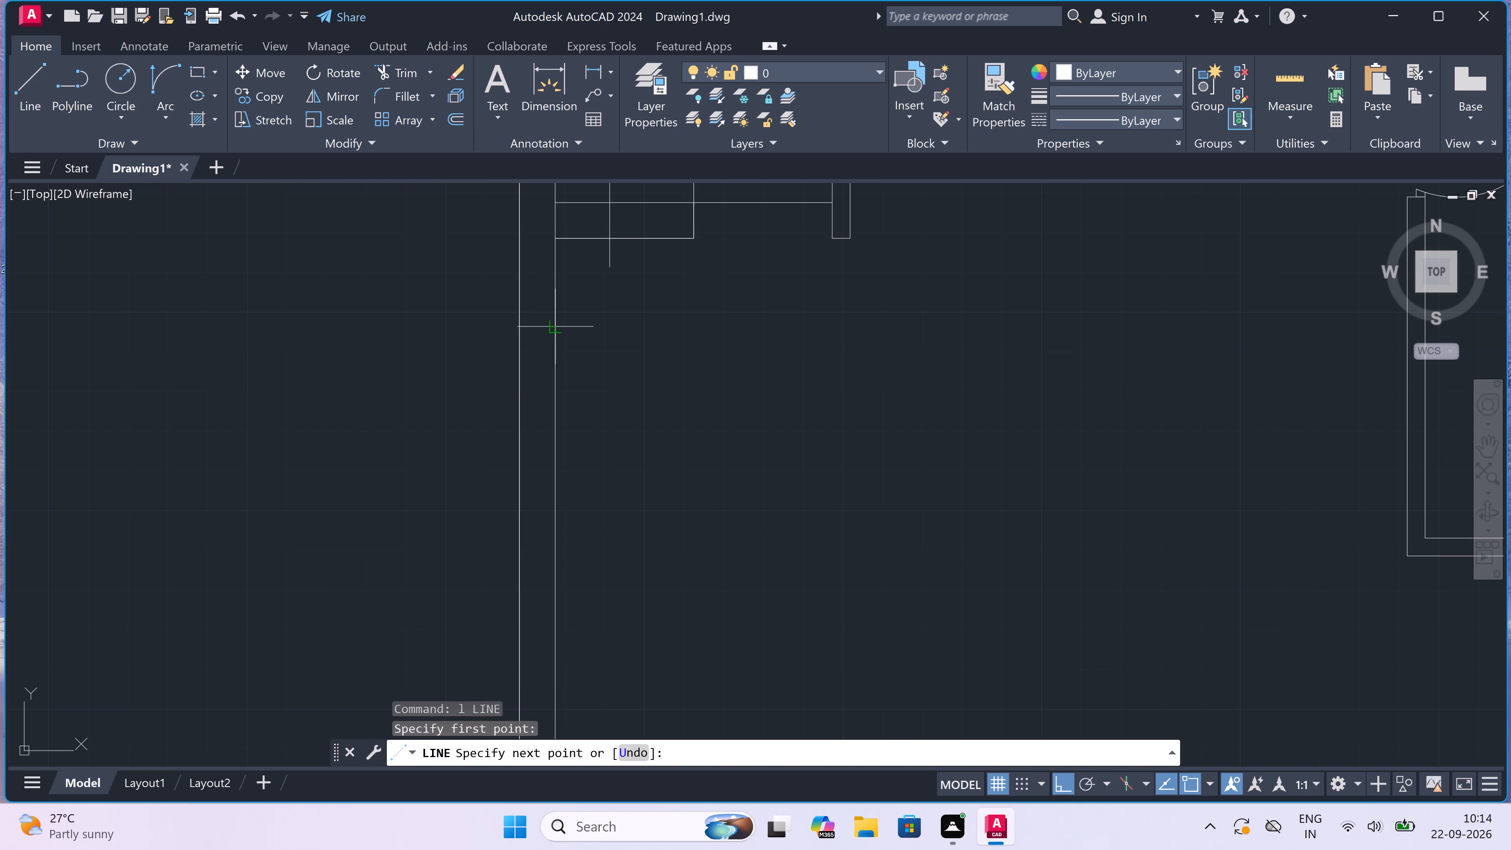
left_click(524, 325)
left_click_drag(537, 327, 540, 334)
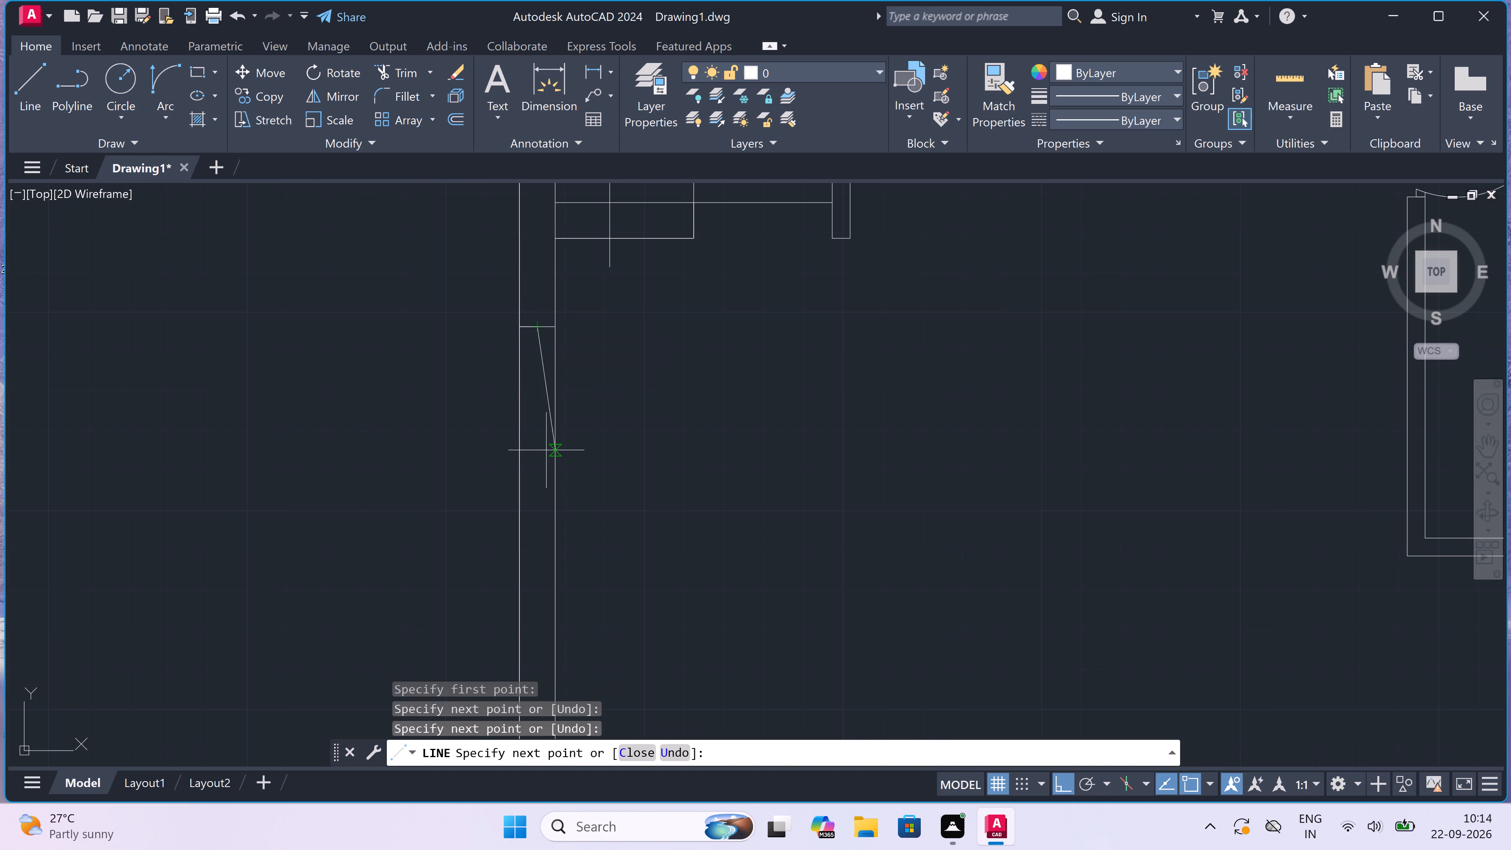
type("5'")
key("space")
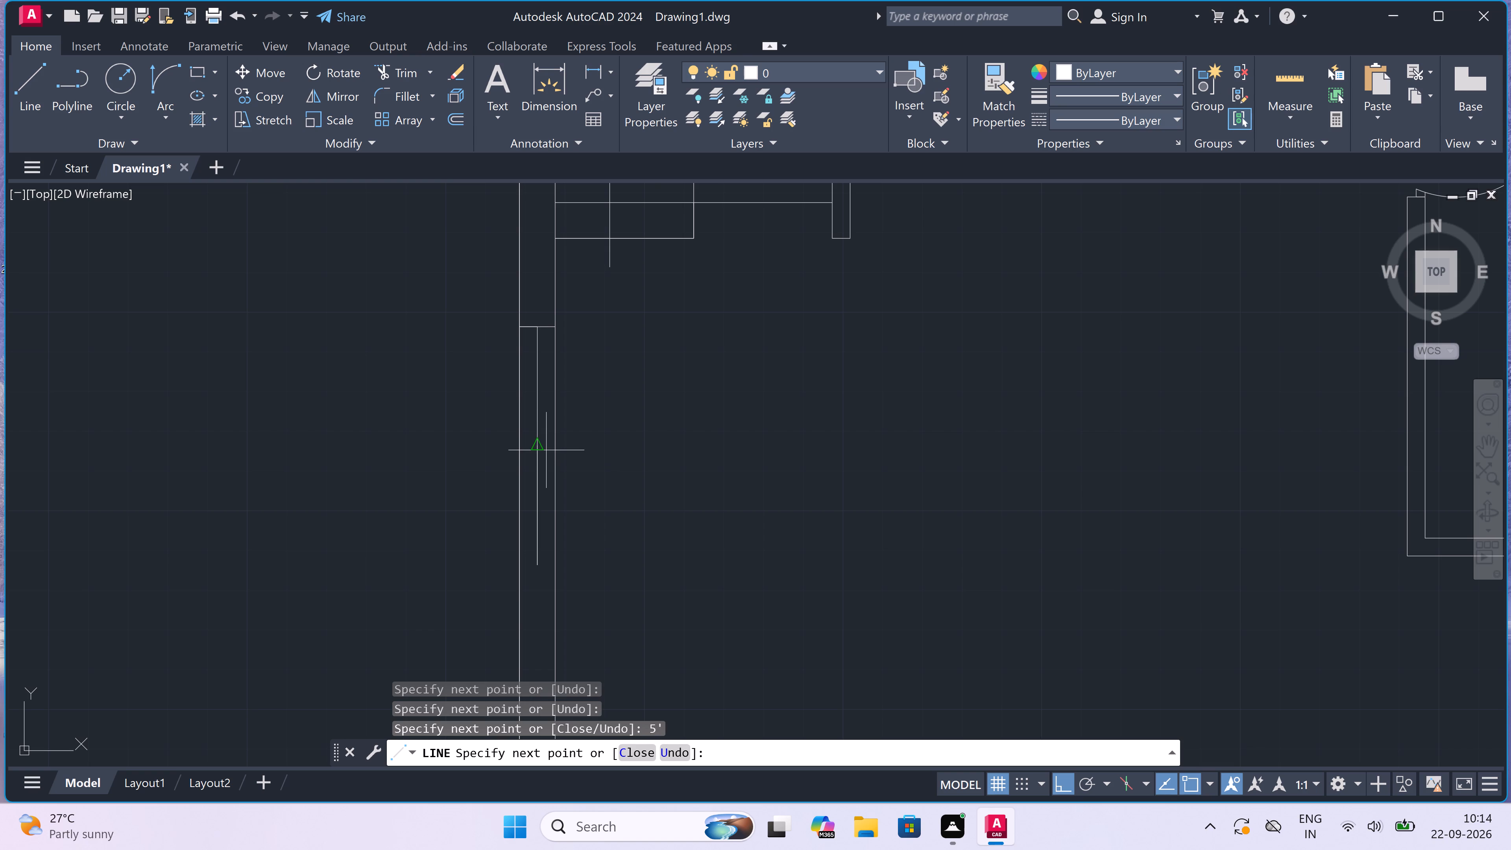
scroll(497, 570, "up", 1)
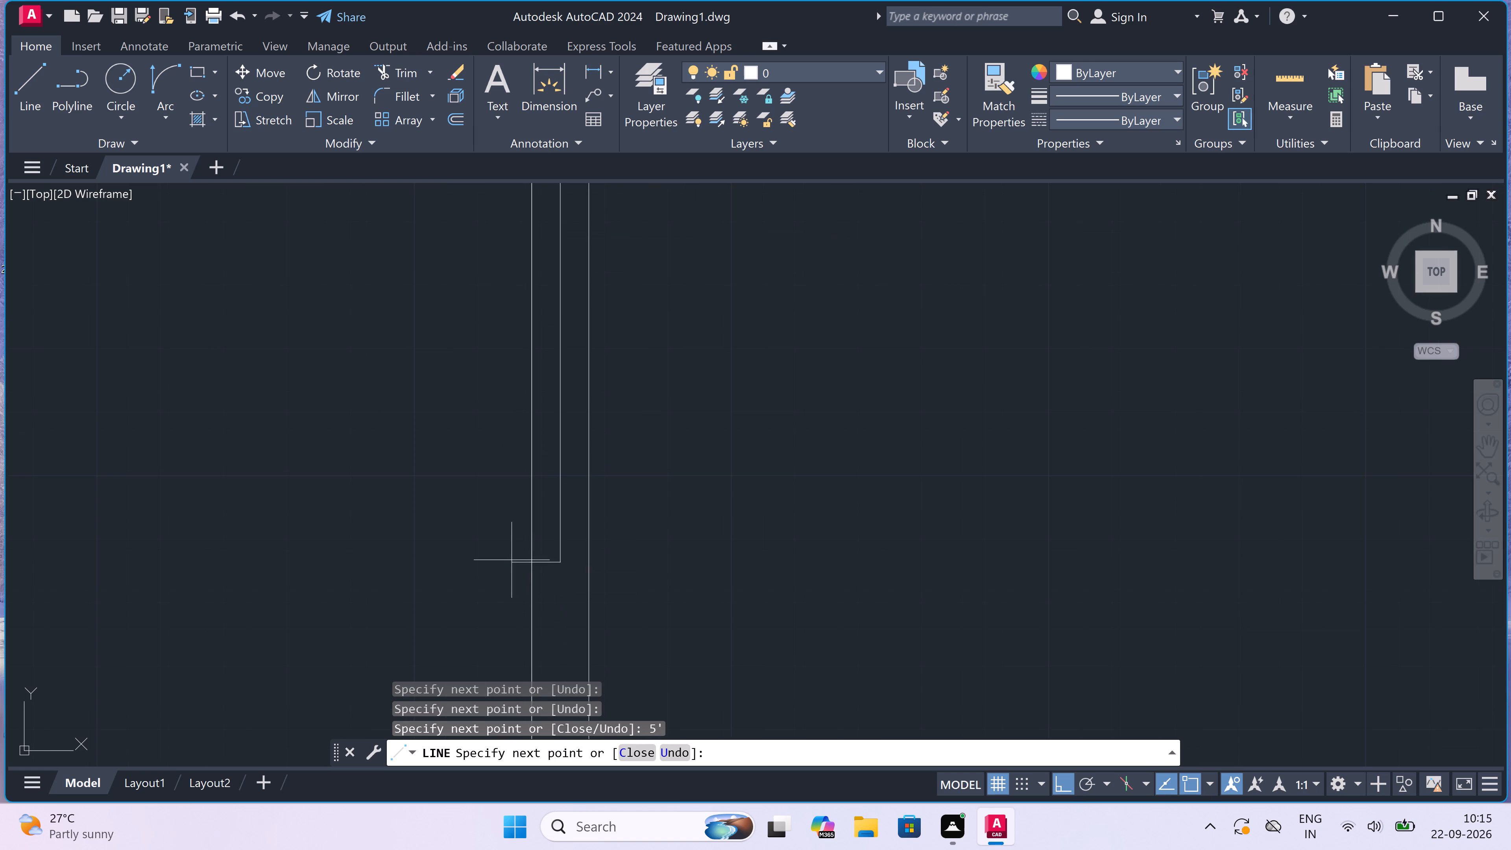
left_click(528, 566)
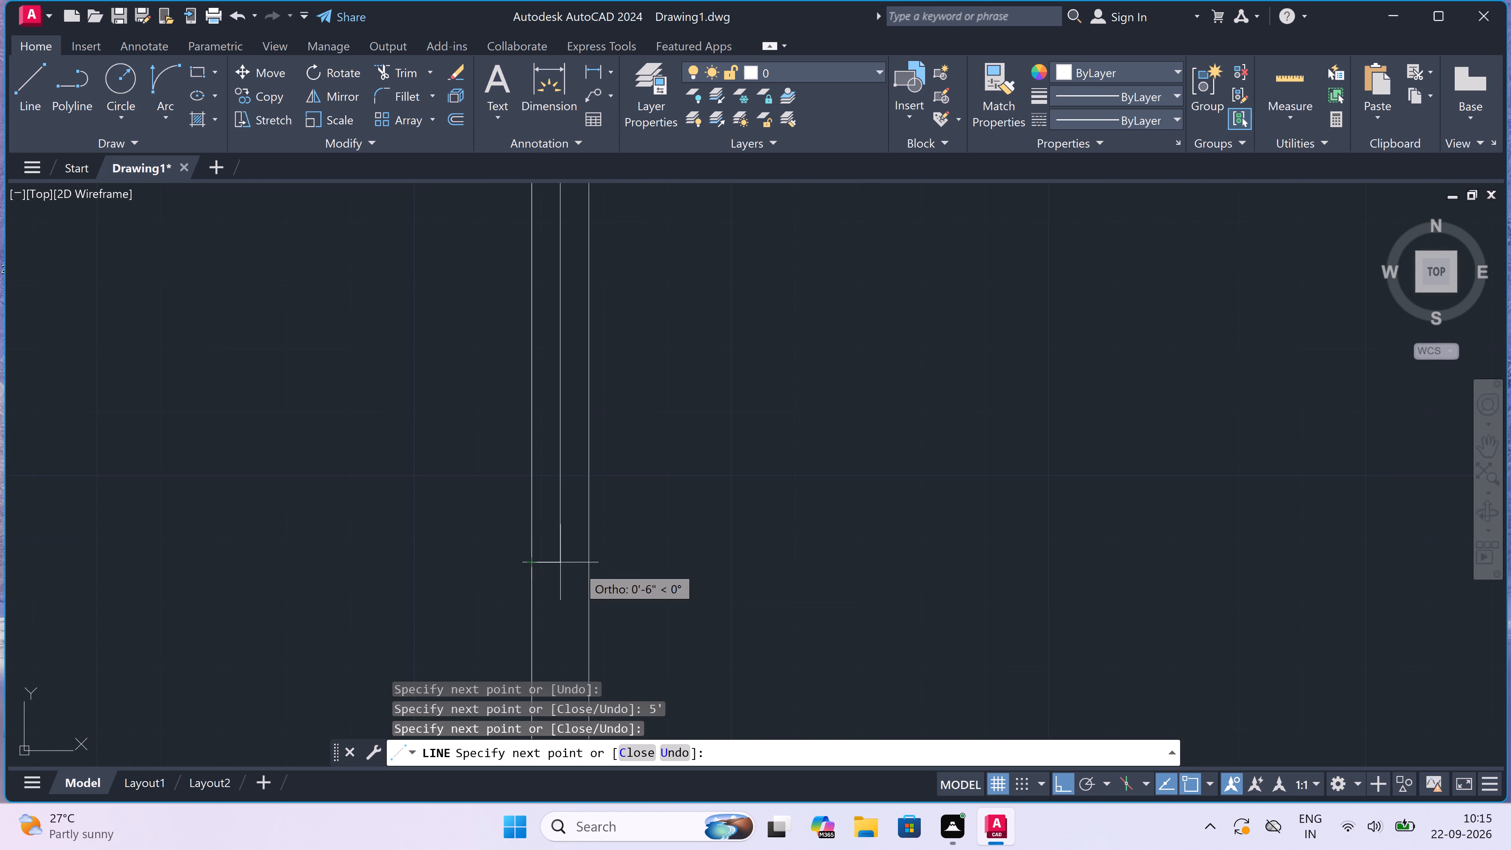
left_click(586, 562)
key("Escape")
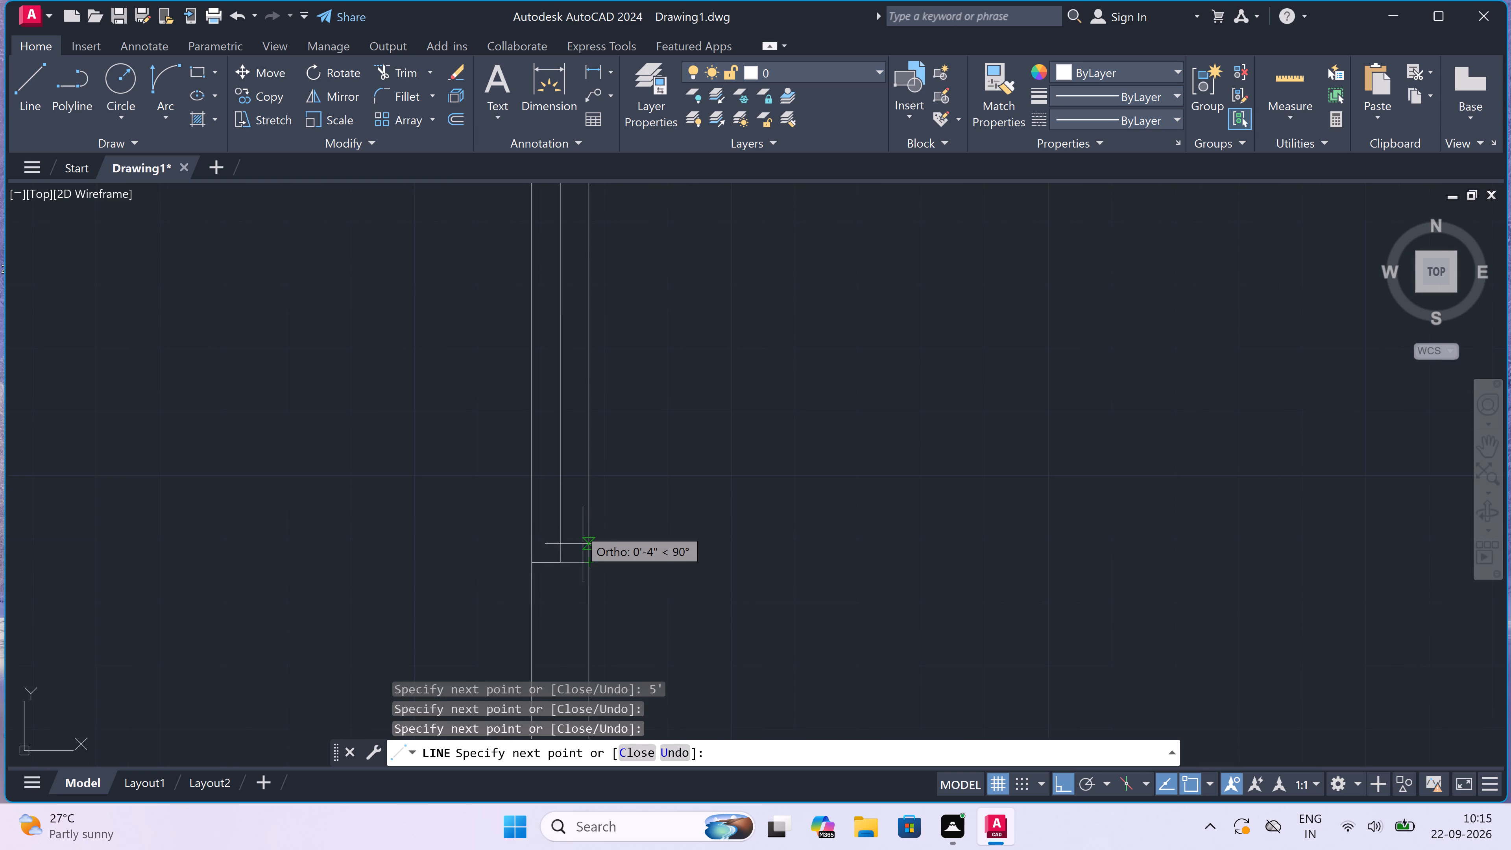
scroll(584, 486, "down", 7)
scroll(654, 438, "up", 3)
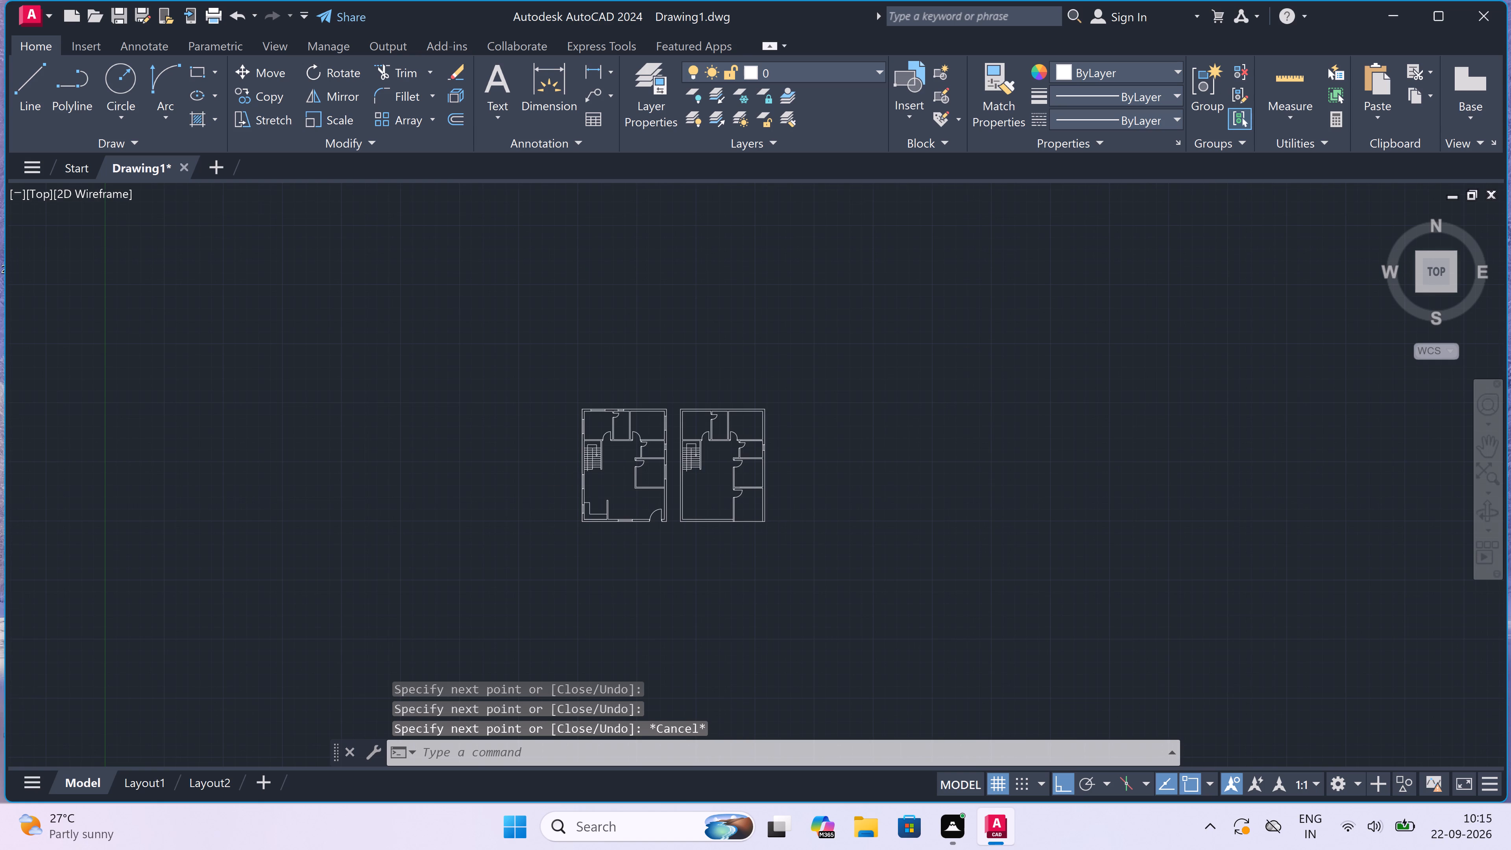
scroll(654, 438, "down", 1)
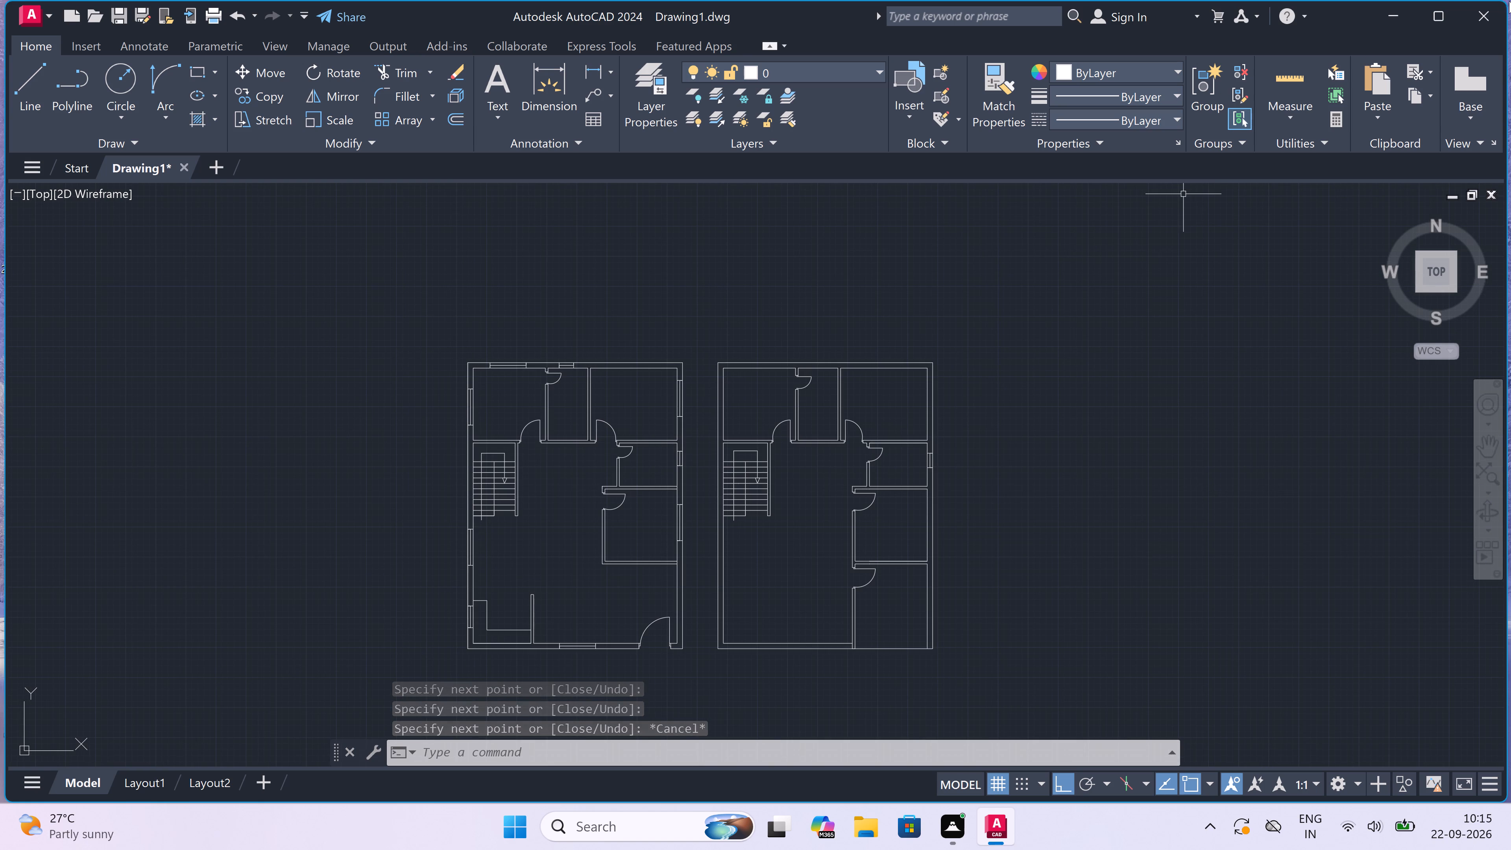
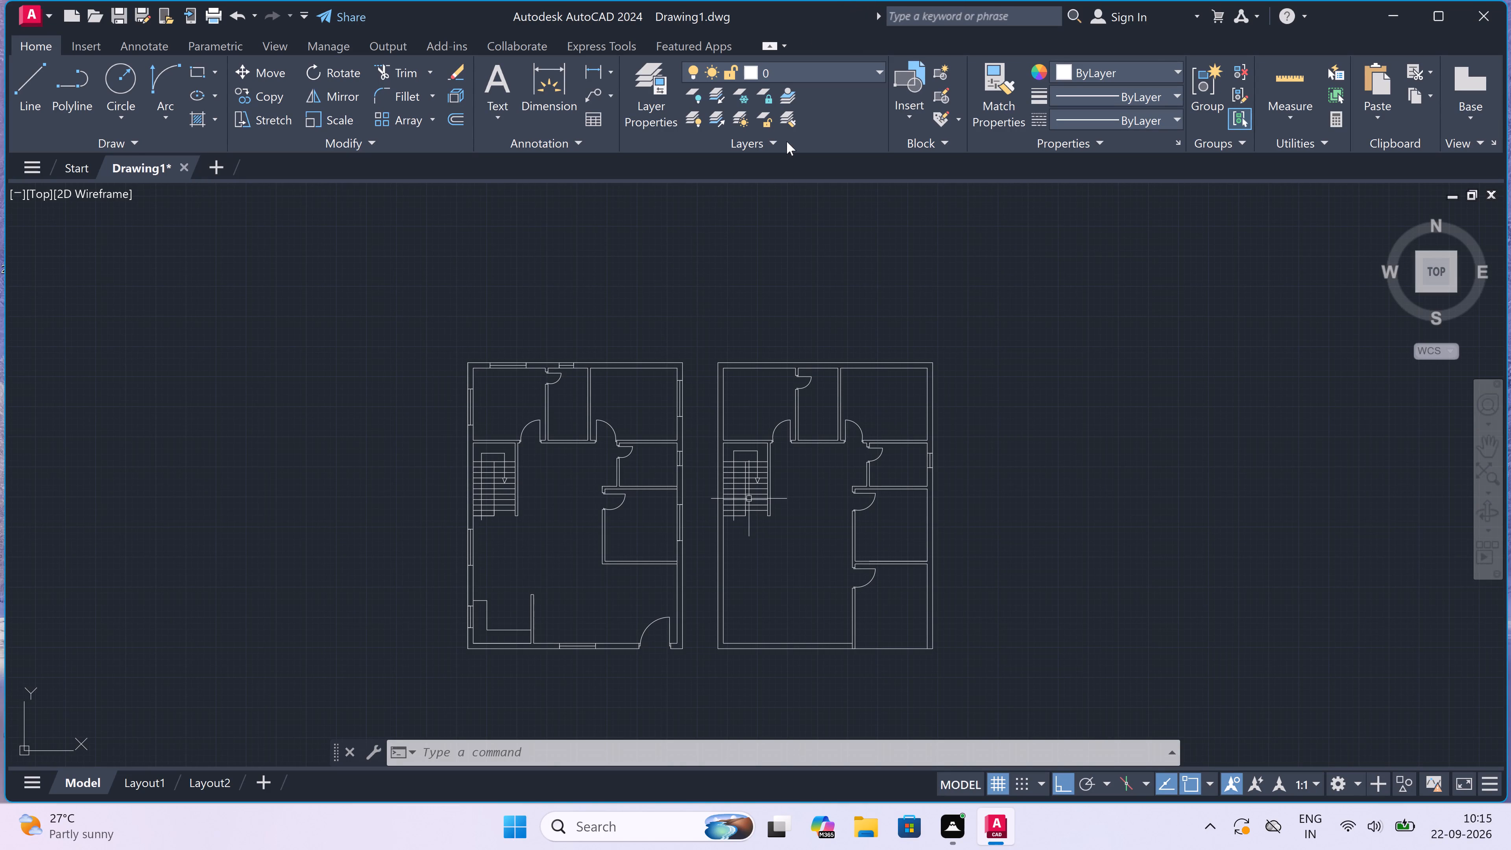
Draw a line across the top exterior wall of the right-hand floor plan's upper-left room as the first window jamb.
scroll(623, 341, "down", 1)
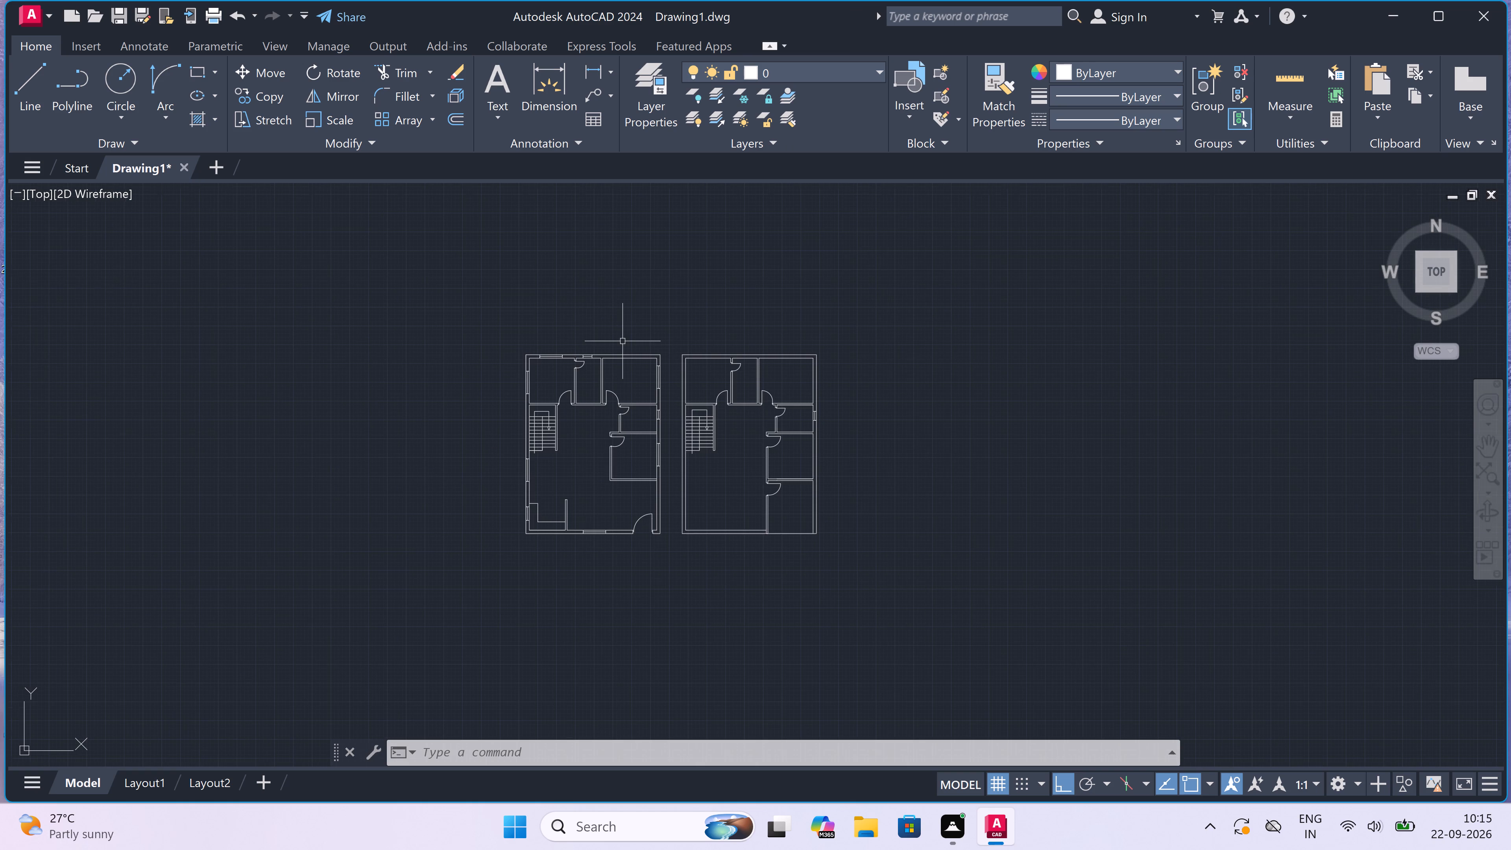
scroll(623, 342, "down", 2)
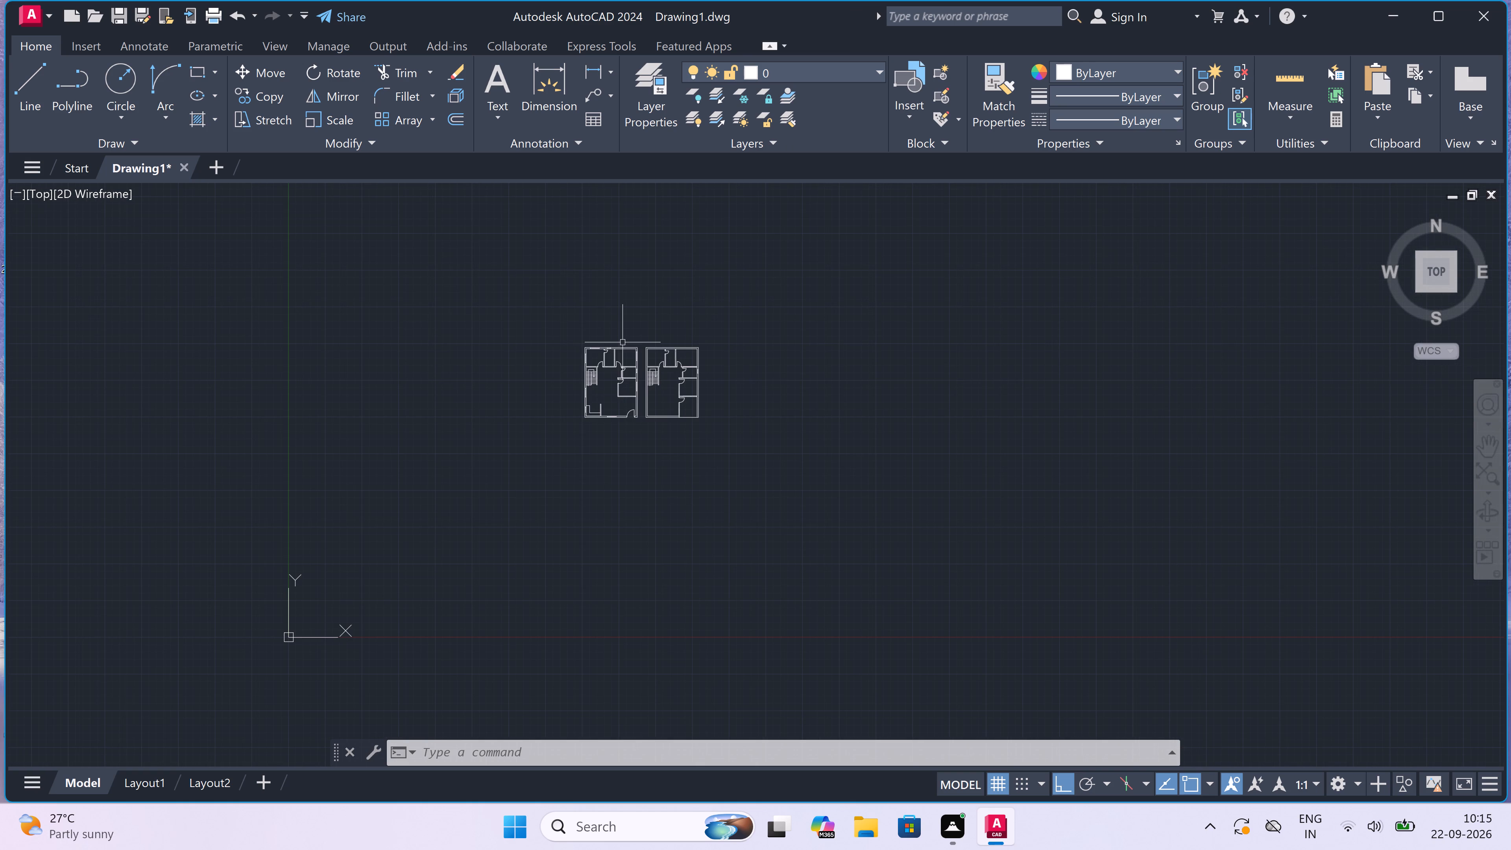
scroll(648, 365, "up", 2)
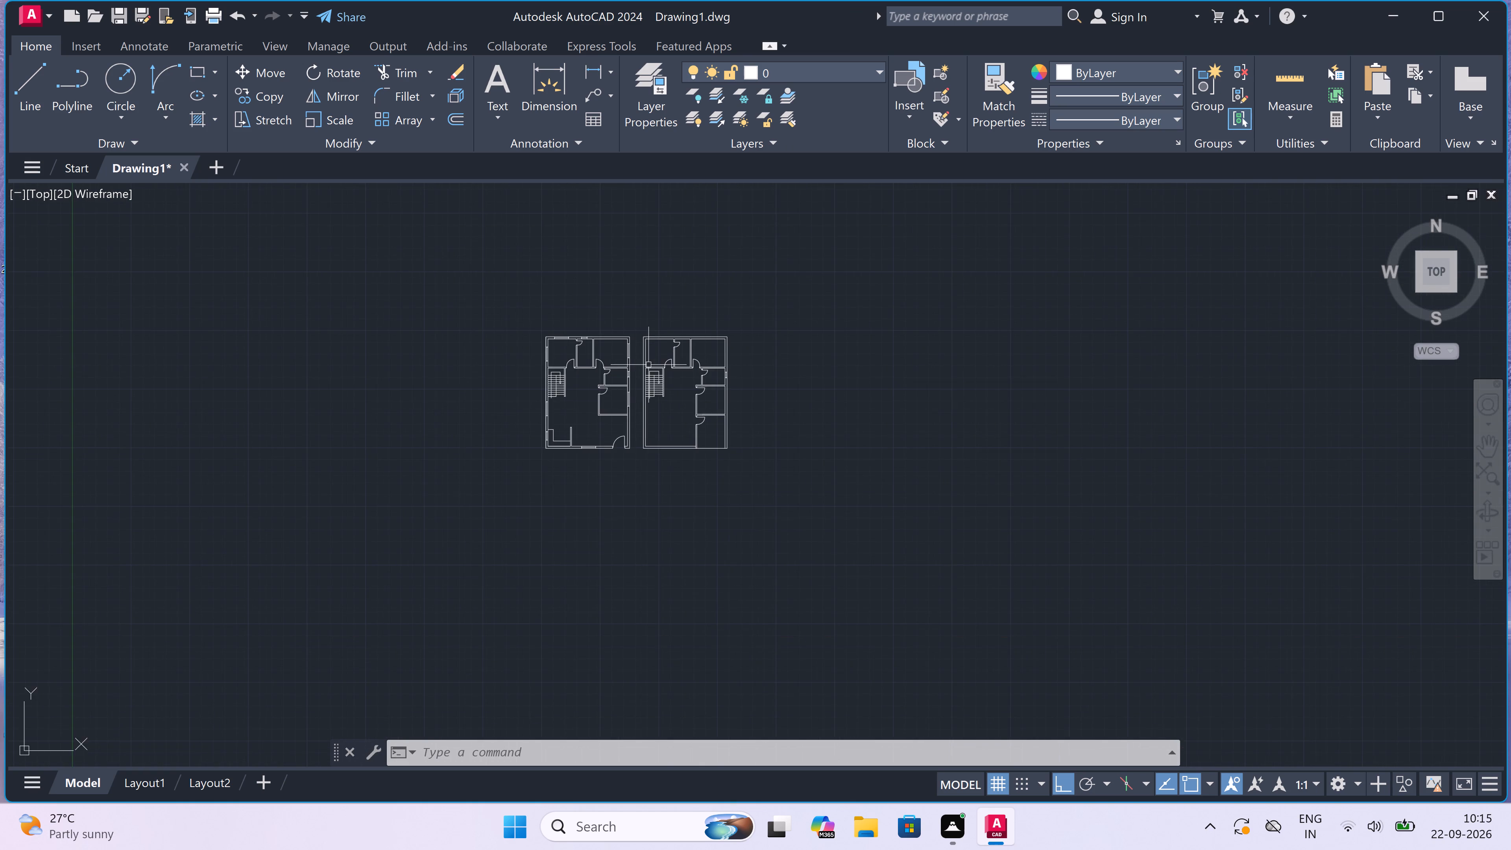
scroll(648, 365, "up", 1)
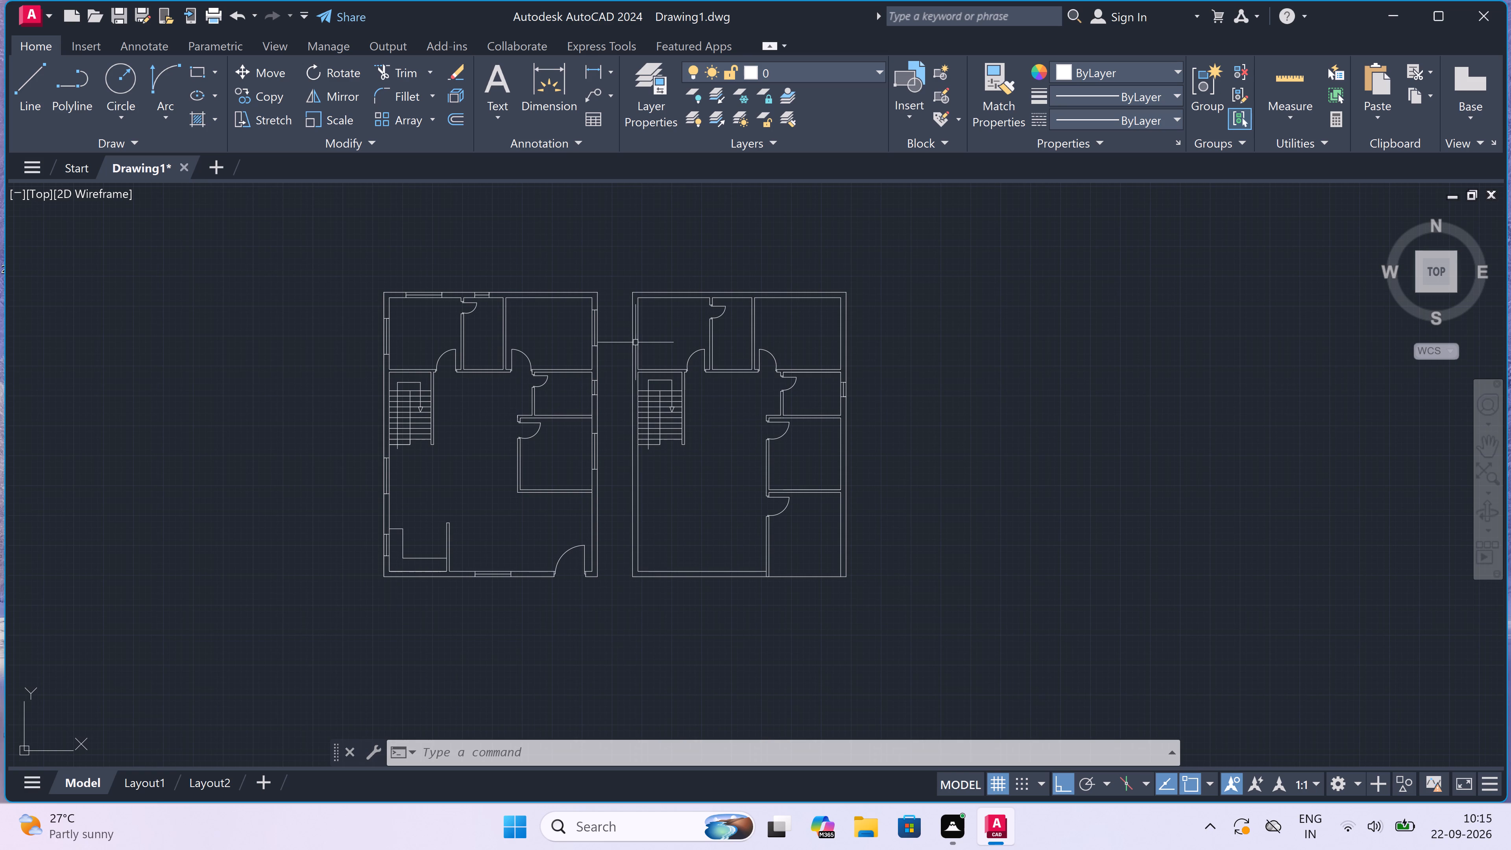
scroll(659, 261, "up", 3)
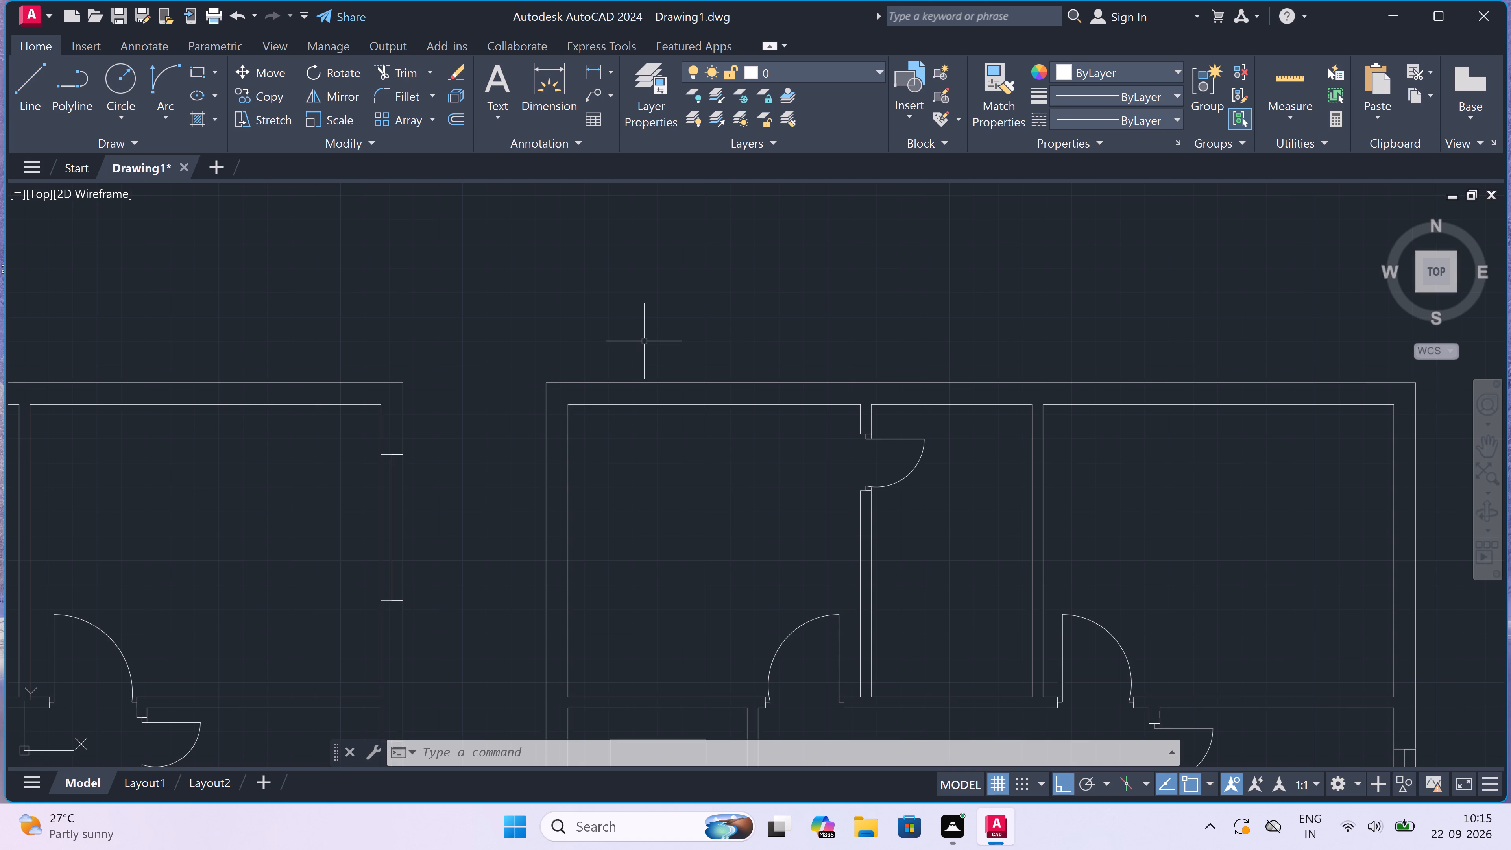
type("l")
key("space")
scroll(682, 314, "down", 3)
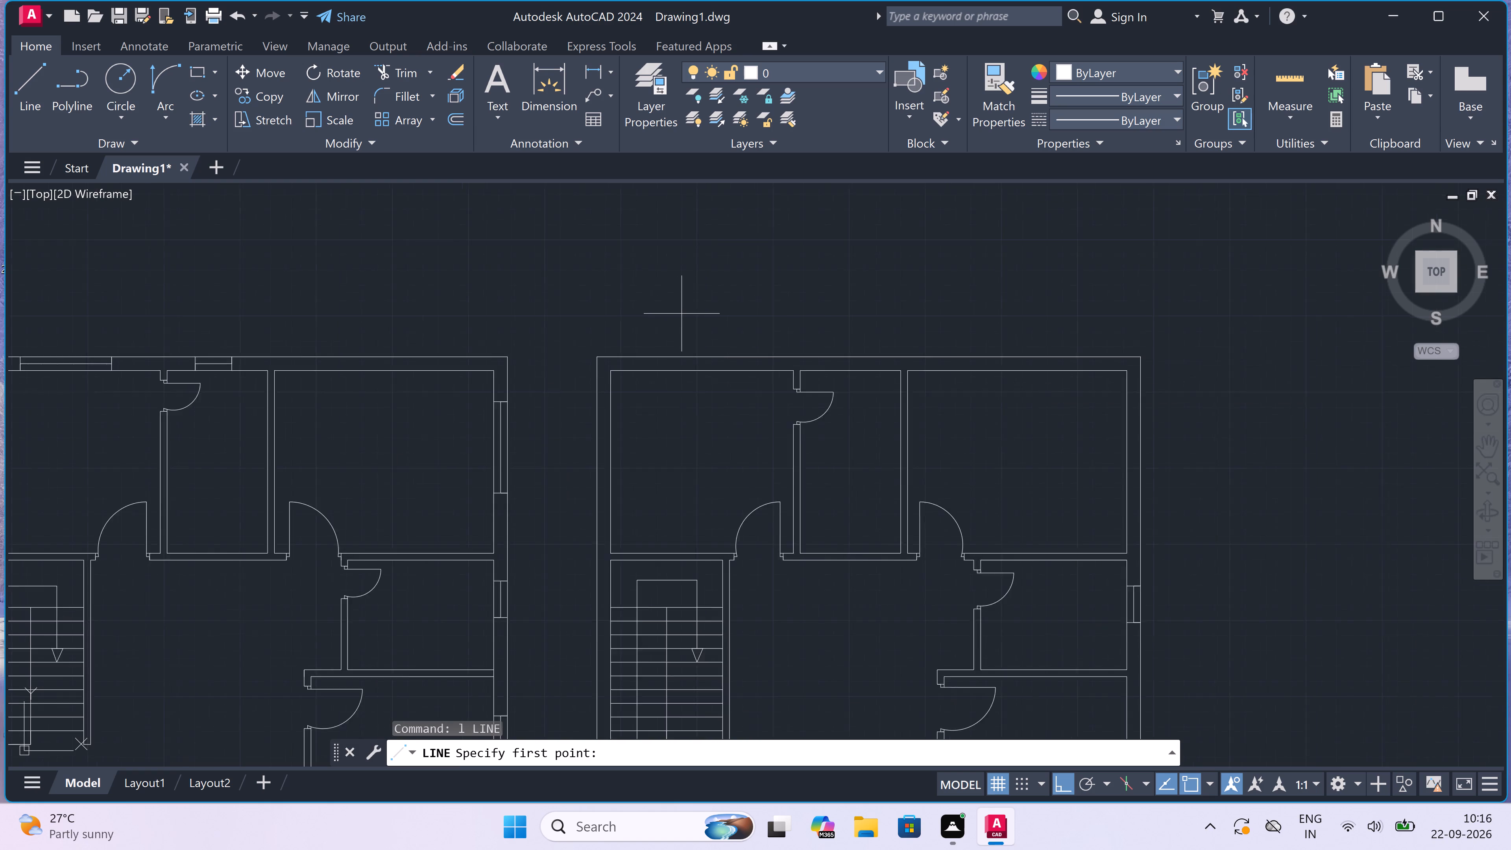
scroll(682, 314, "up", 1)
scroll(657, 338, "up", 3)
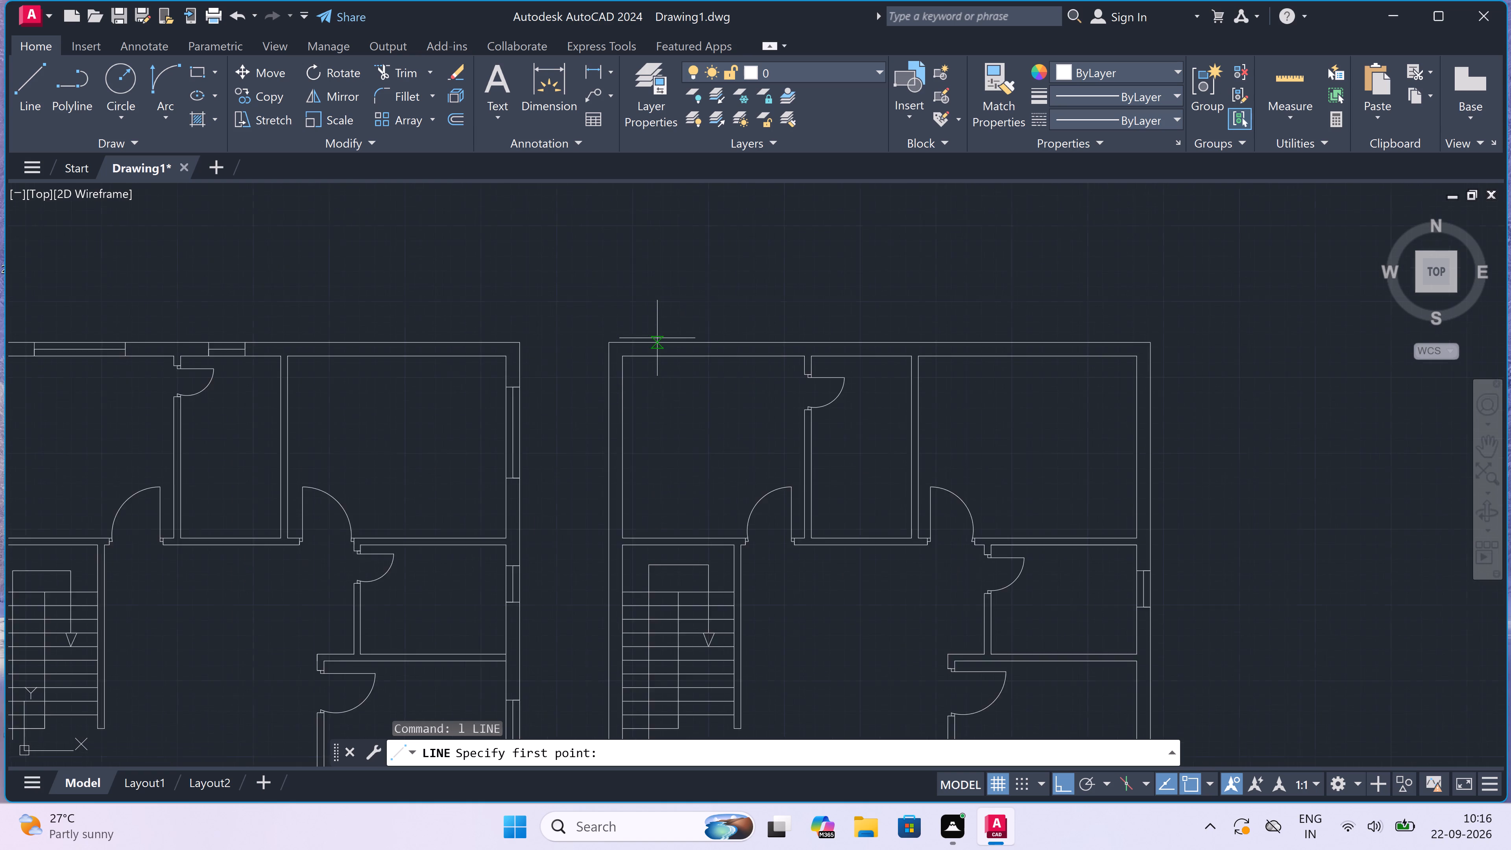
left_click(660, 346)
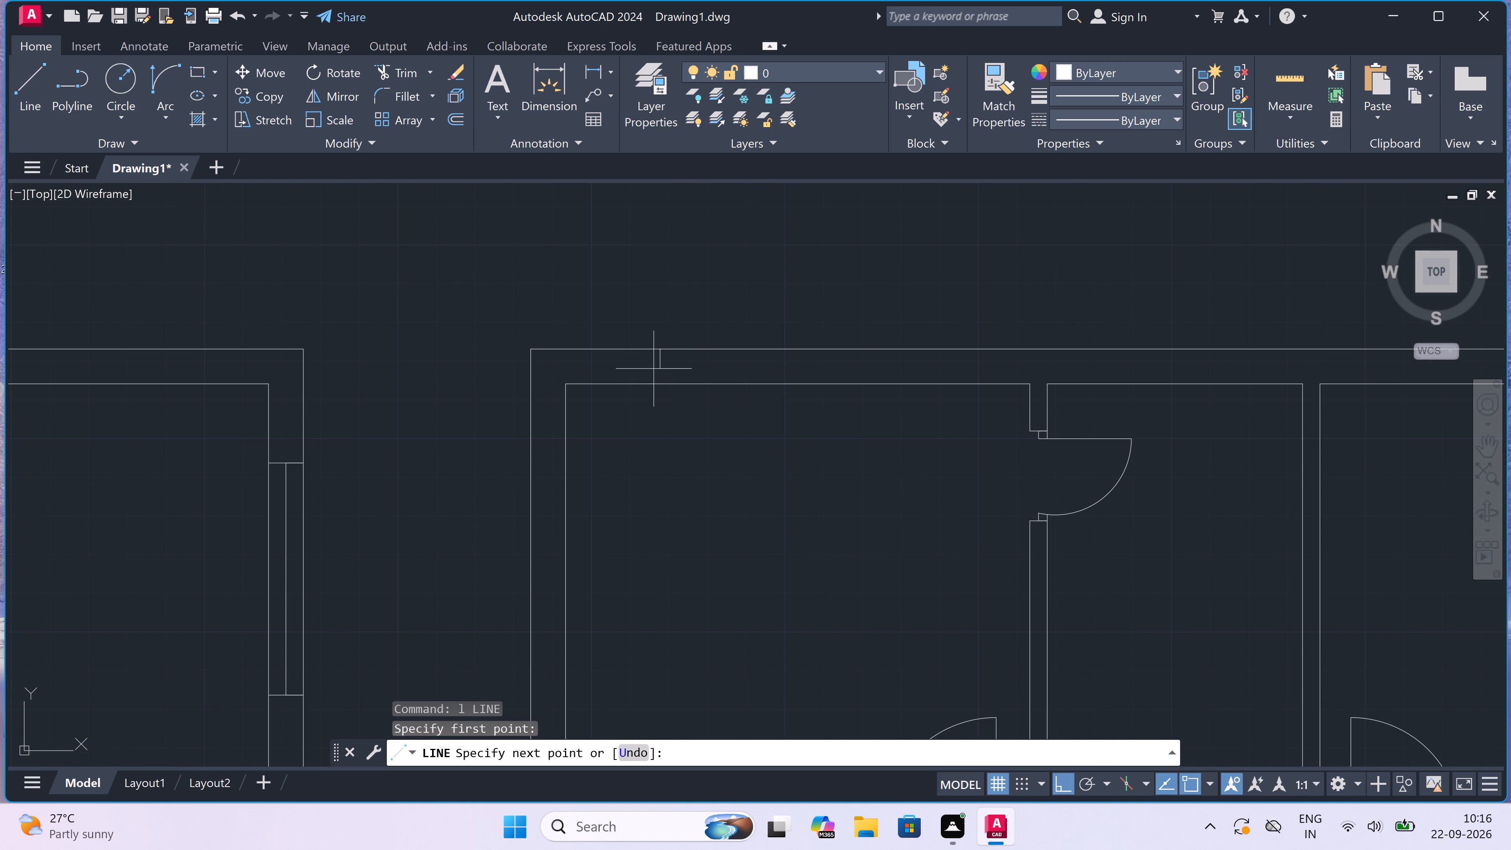
left_click(655, 382)
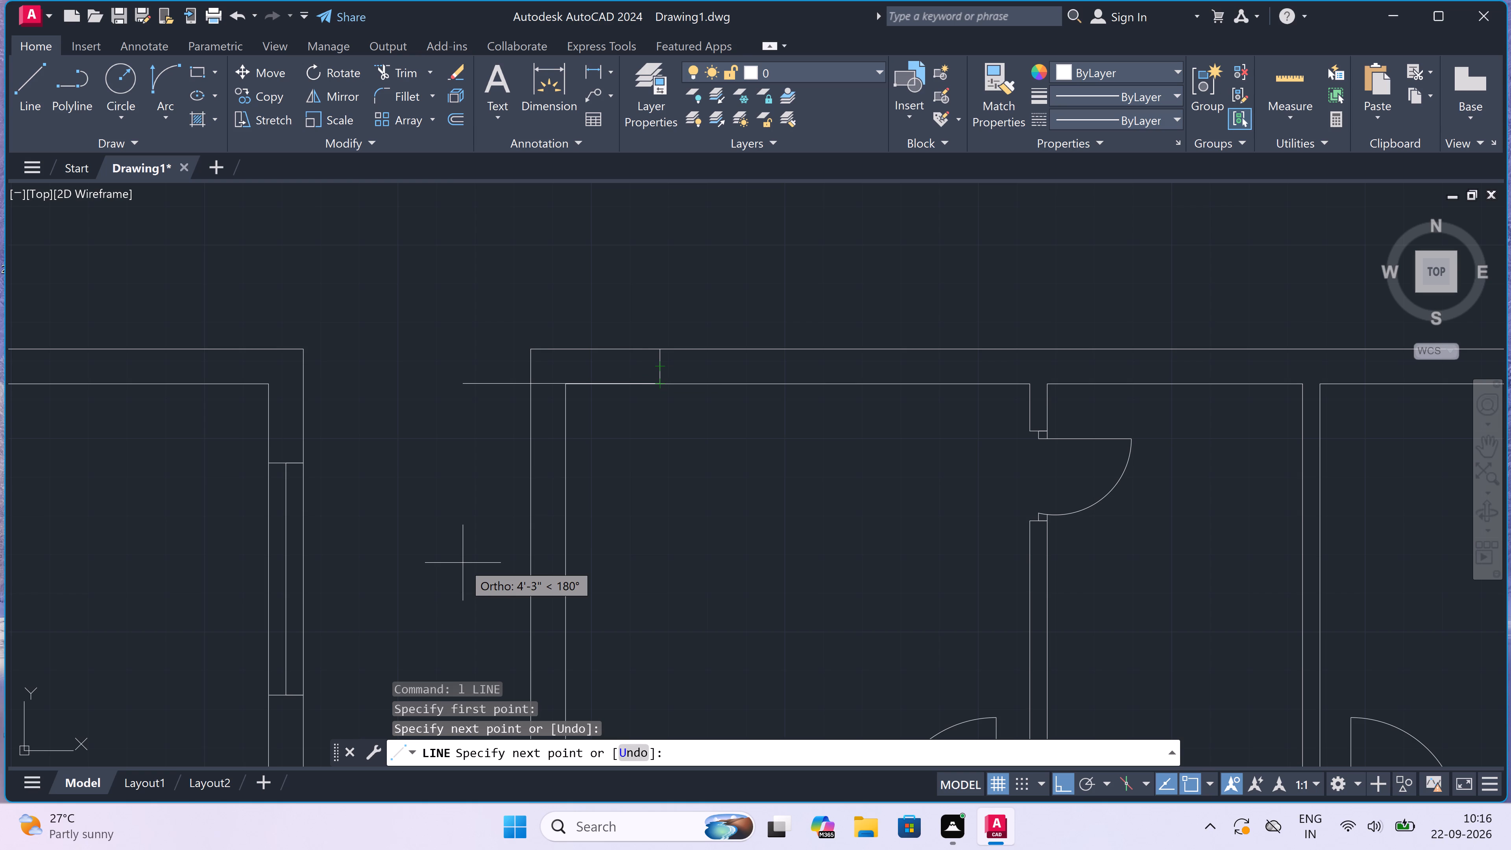
right_click_drag(394, 732, 367, 841)
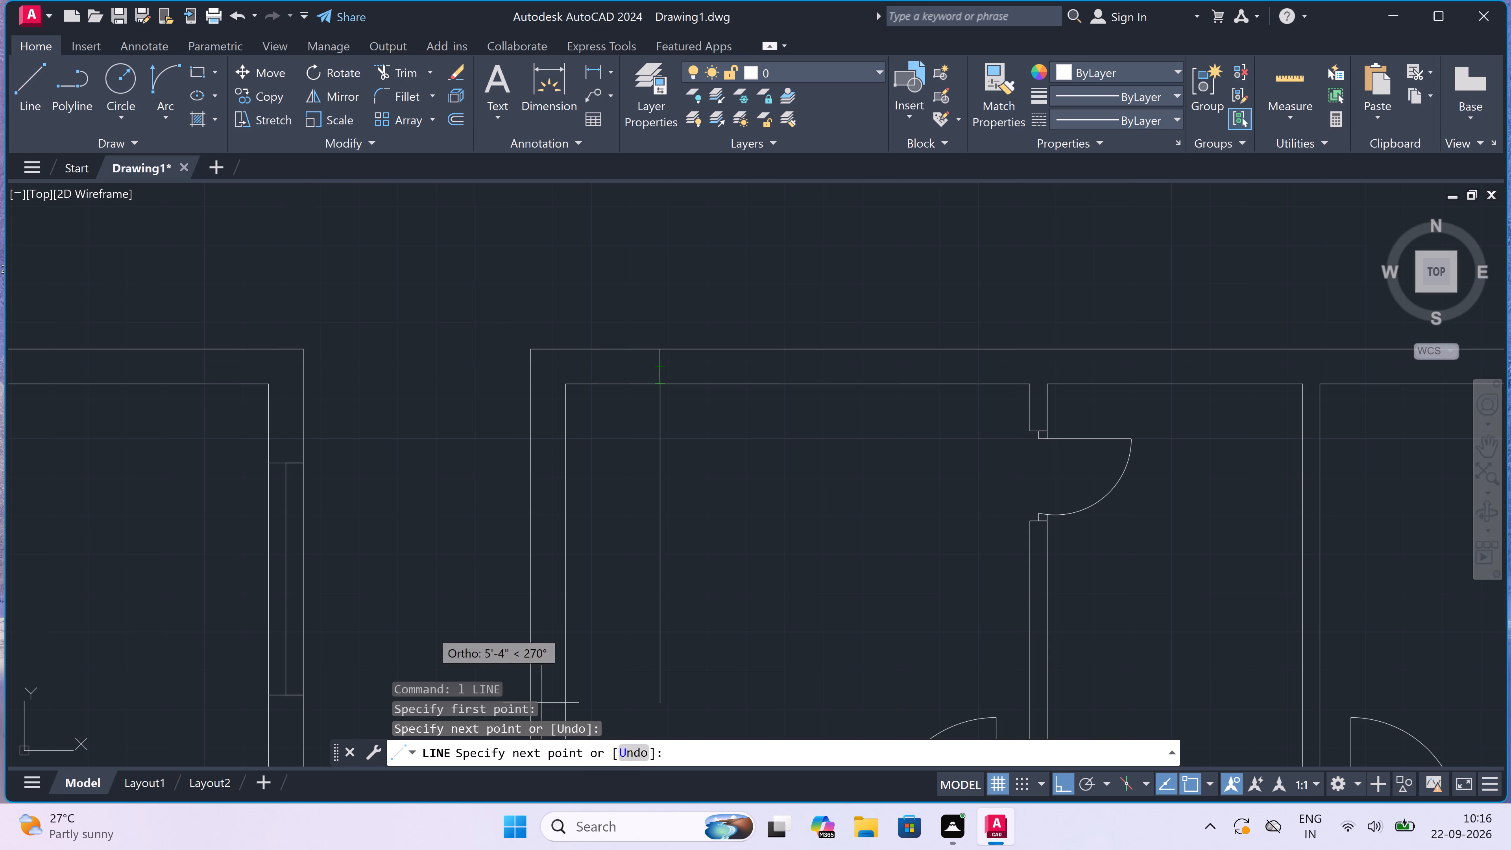
scroll(585, 352, "up", 2)
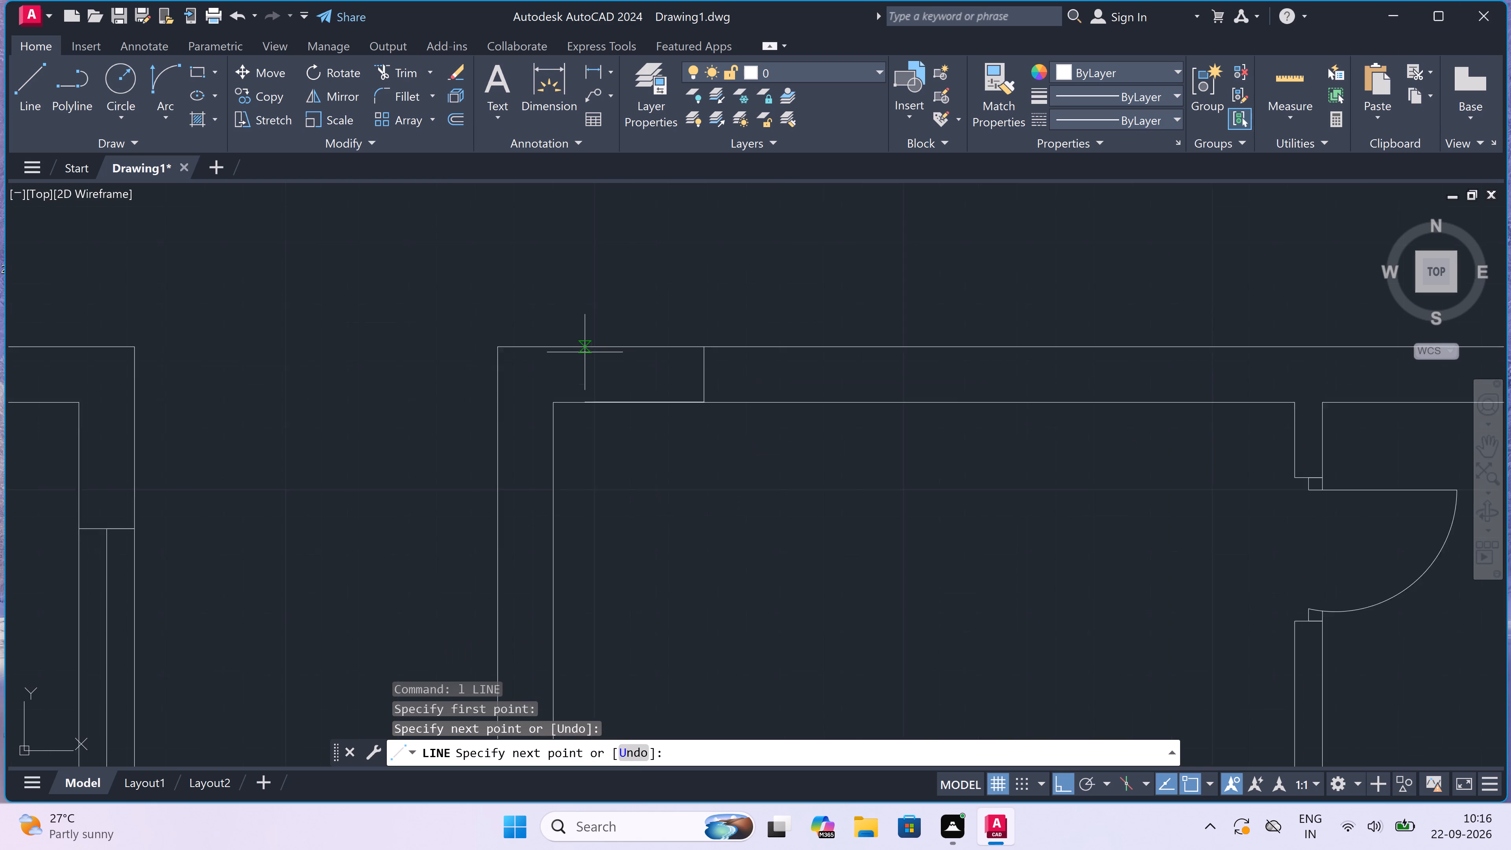
scroll(585, 353, "up", 1)
key("Escape")
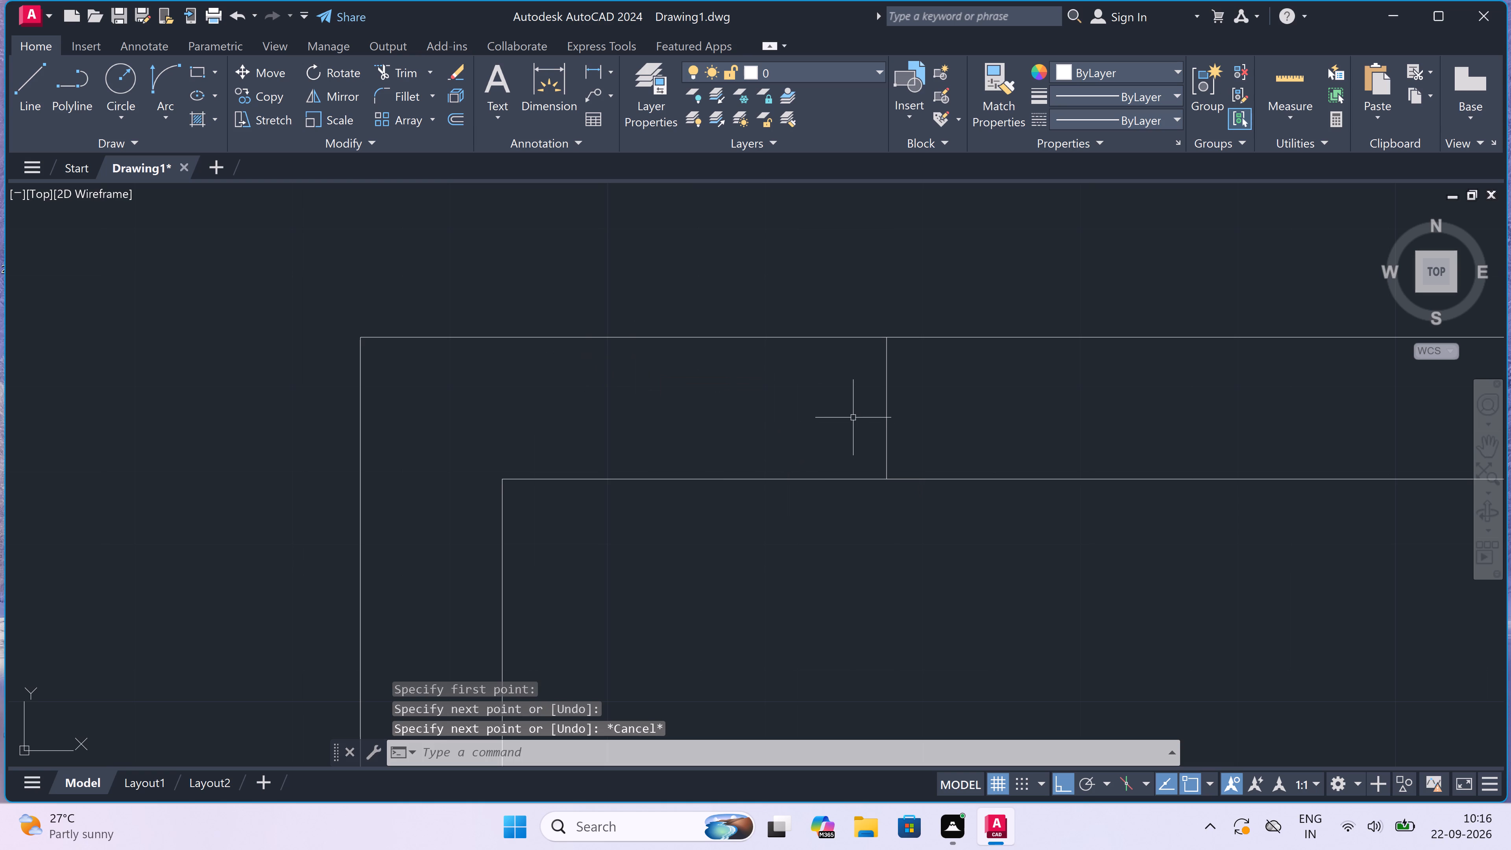
Complete this window with a 5' centre line from the jamb's midpoint along the wall and a closing jamb across the wall.
key("space")
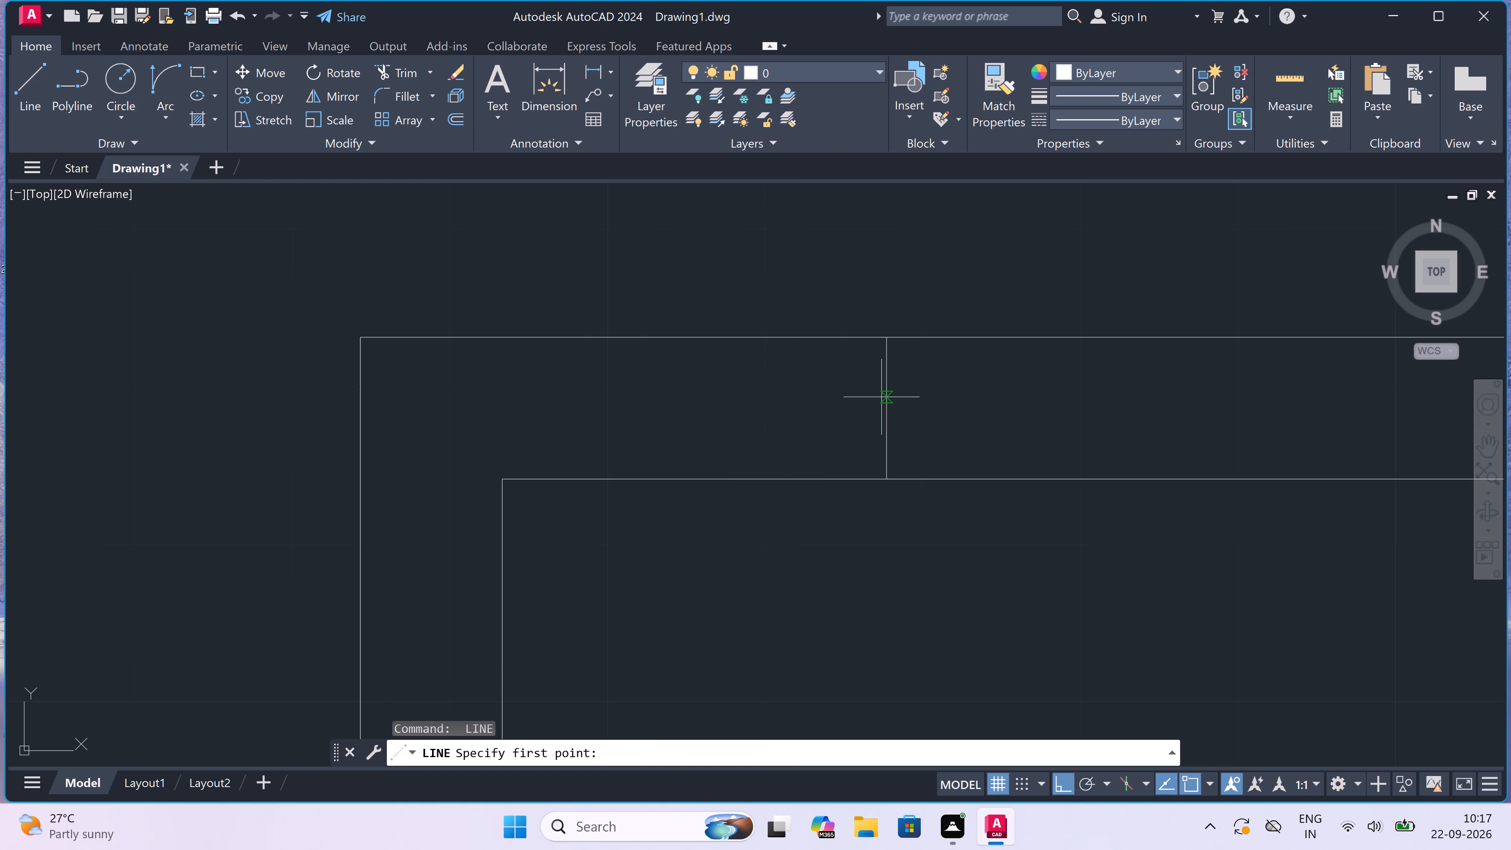
left_click(889, 408)
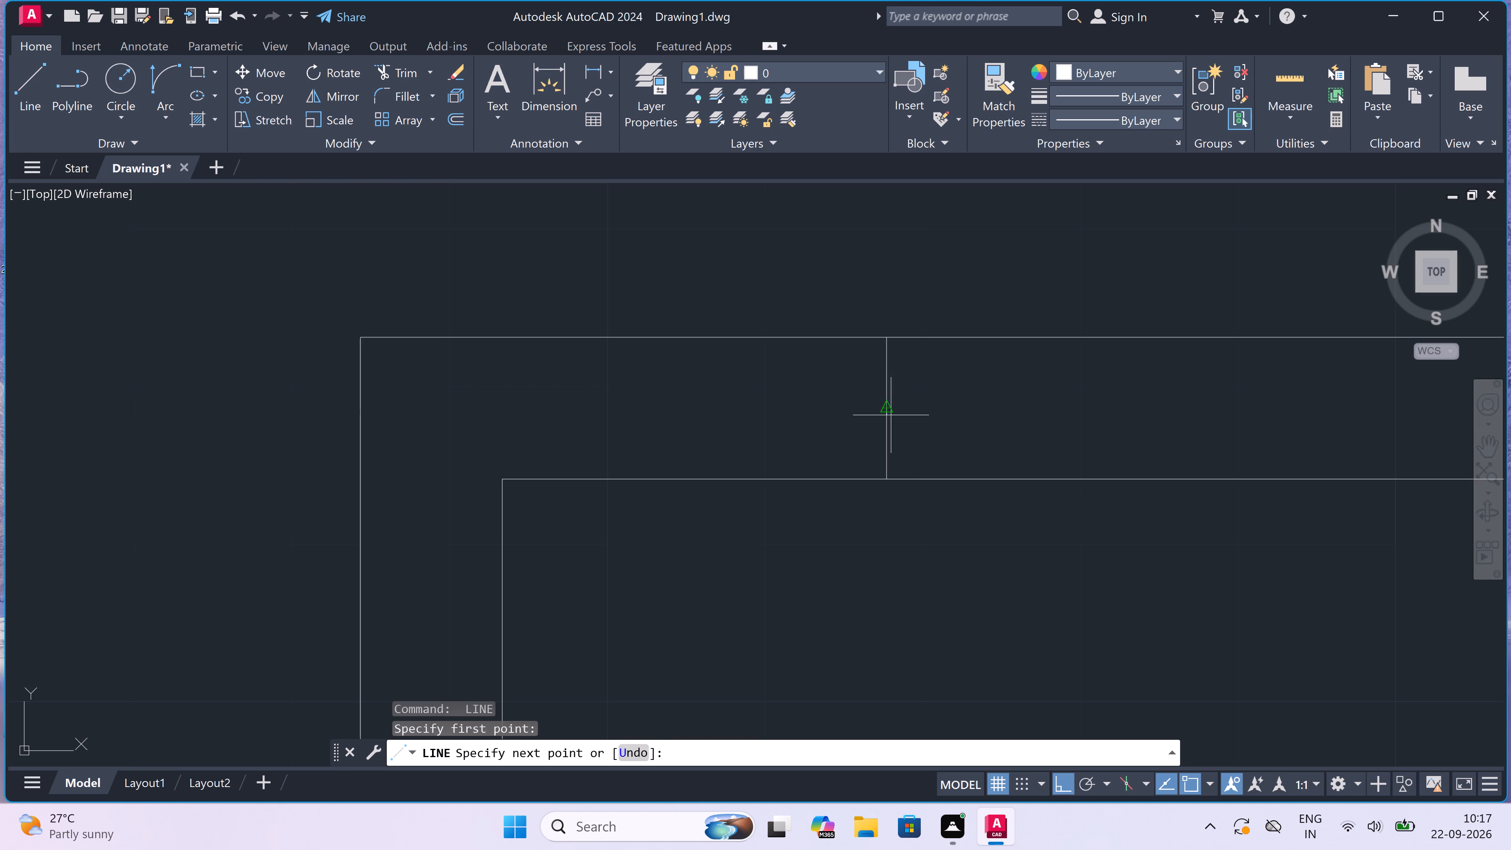
scroll(951, 417, "down", 6)
scroll(1048, 408, "up", 3)
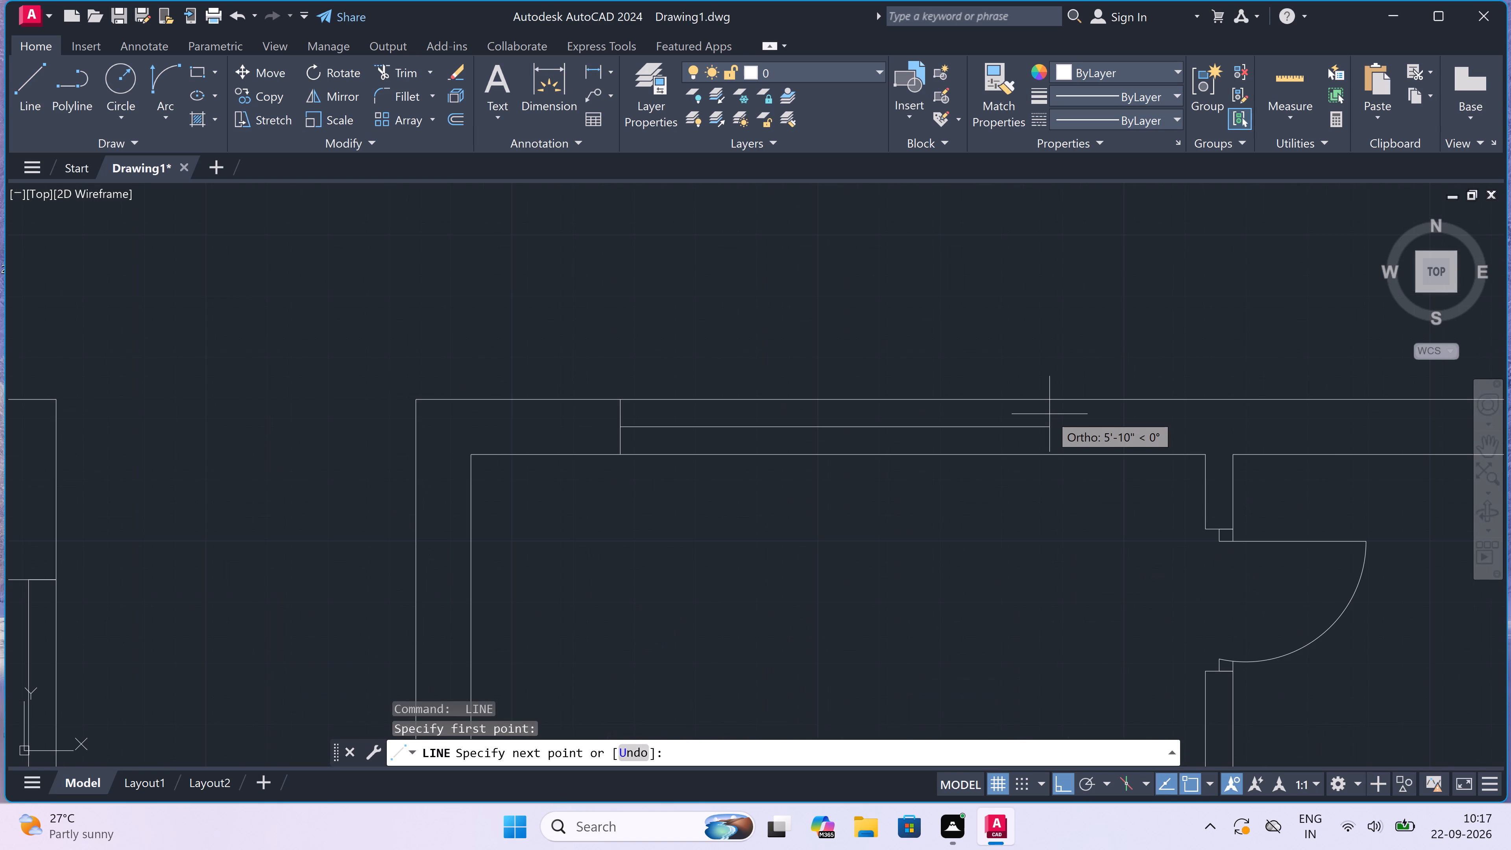
type("5'")
key("space")
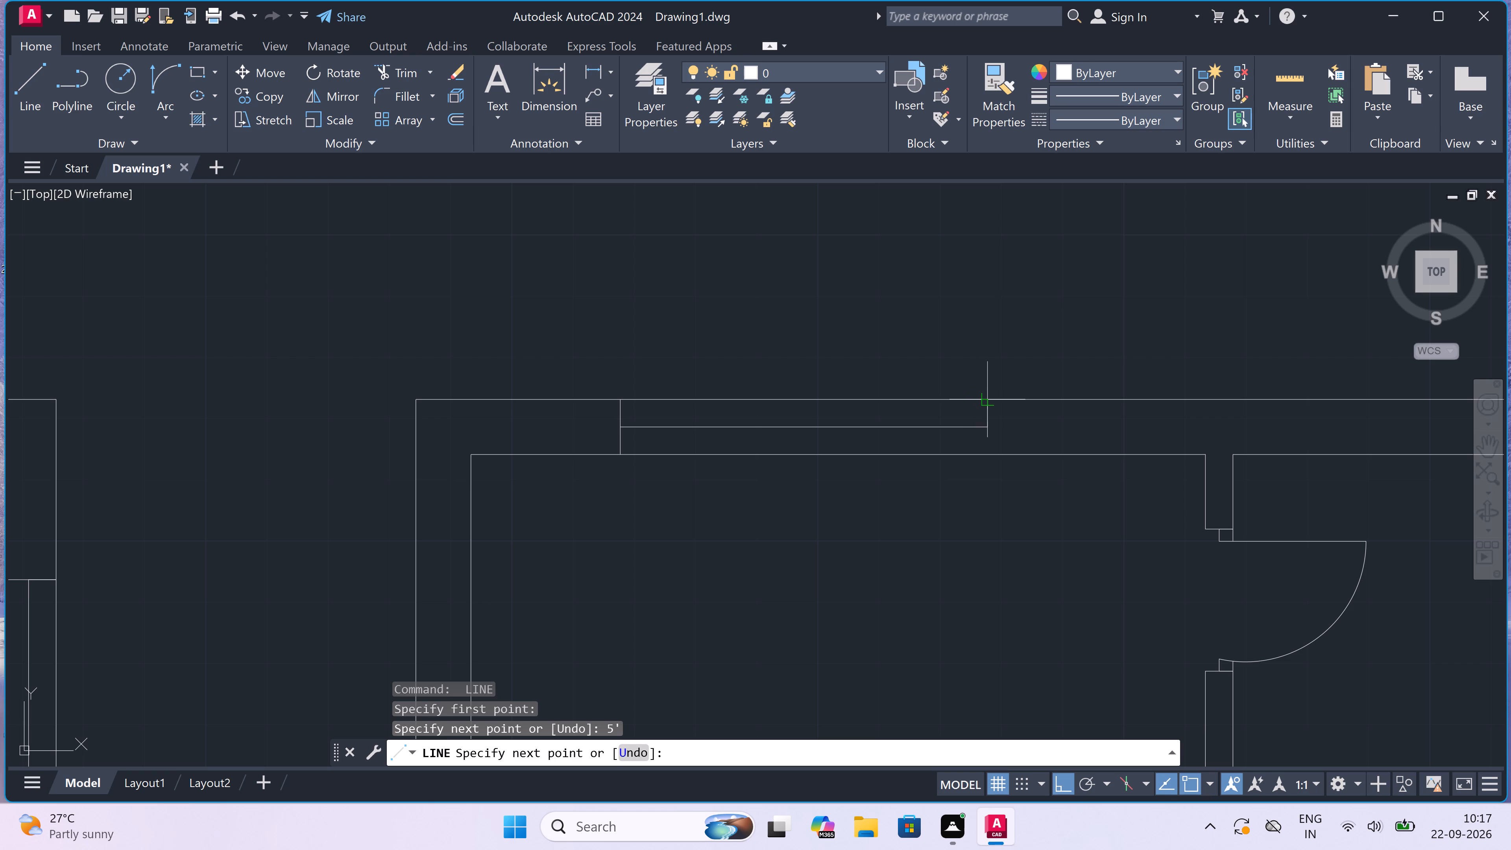
left_click(986, 404)
left_click(989, 452)
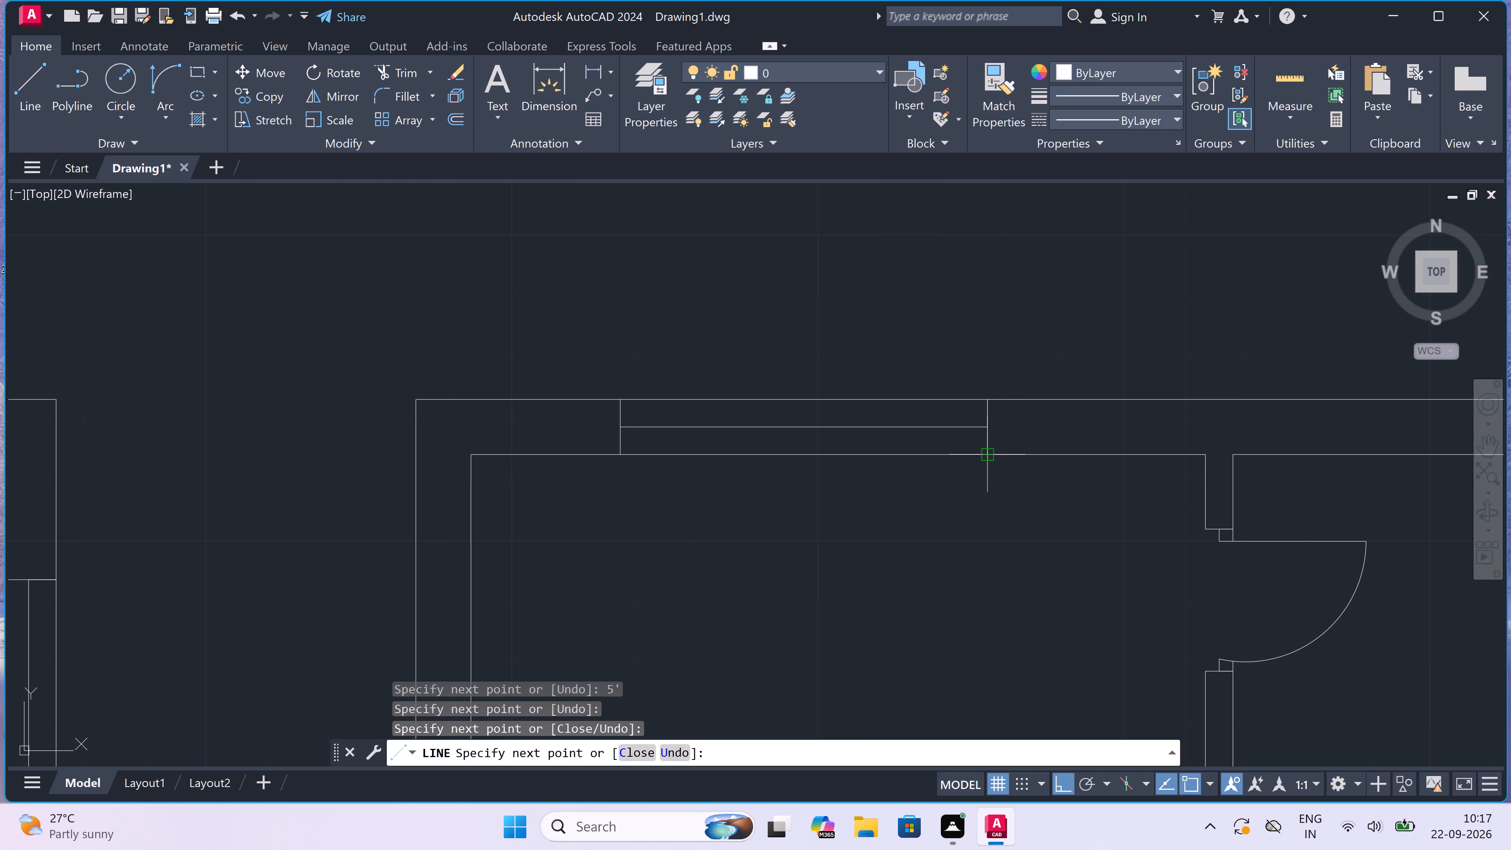
key("Escape")
Draw a 2' window in the top wall of the small middle room, with two jambs and a centre line.
scroll(912, 411, "down", 5)
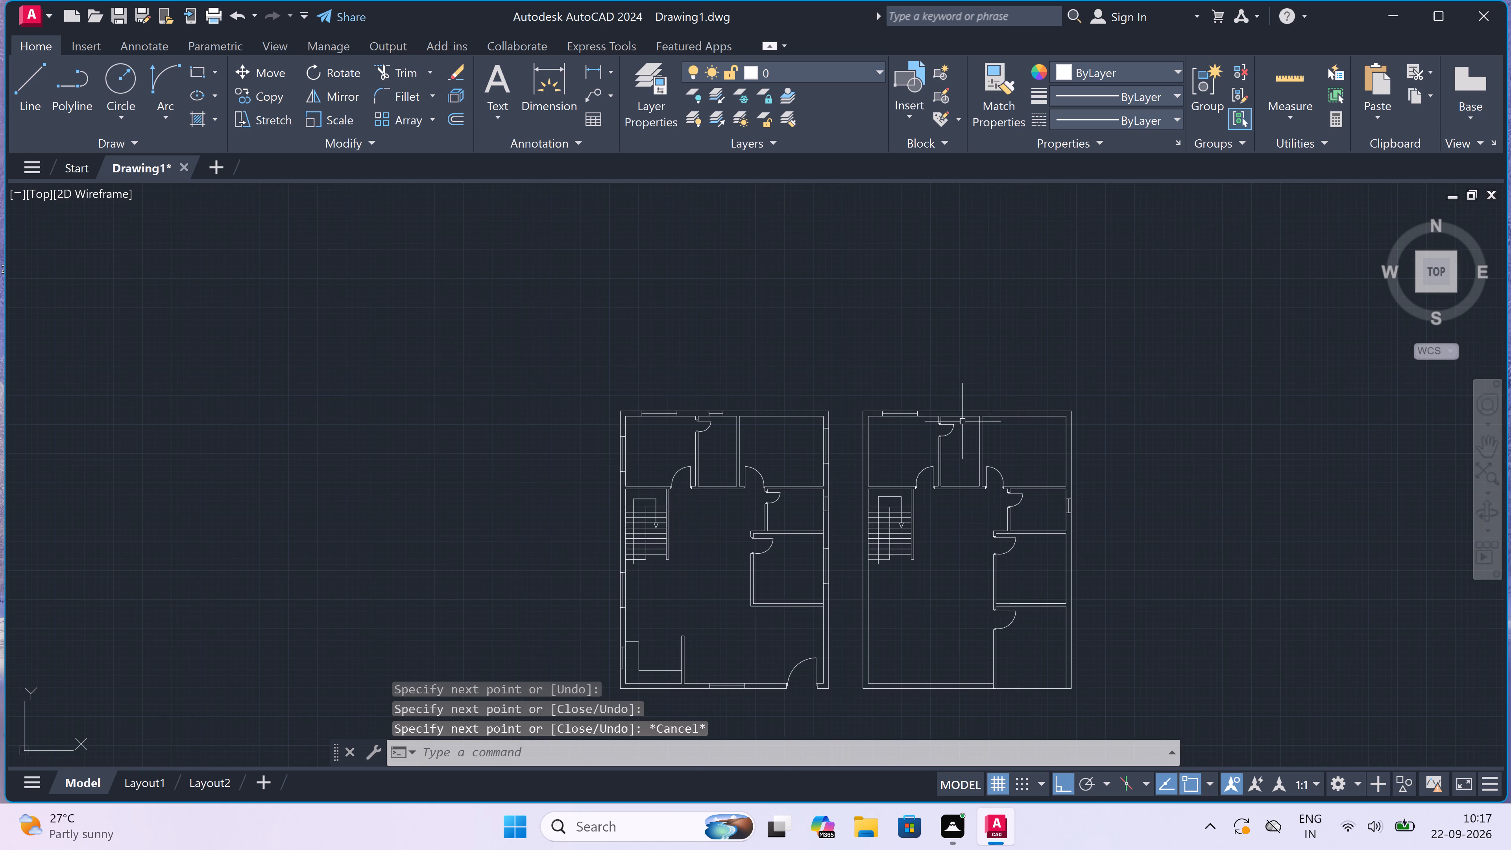
scroll(962, 421, "up", 3)
scroll(961, 386, "up", 2)
key("space")
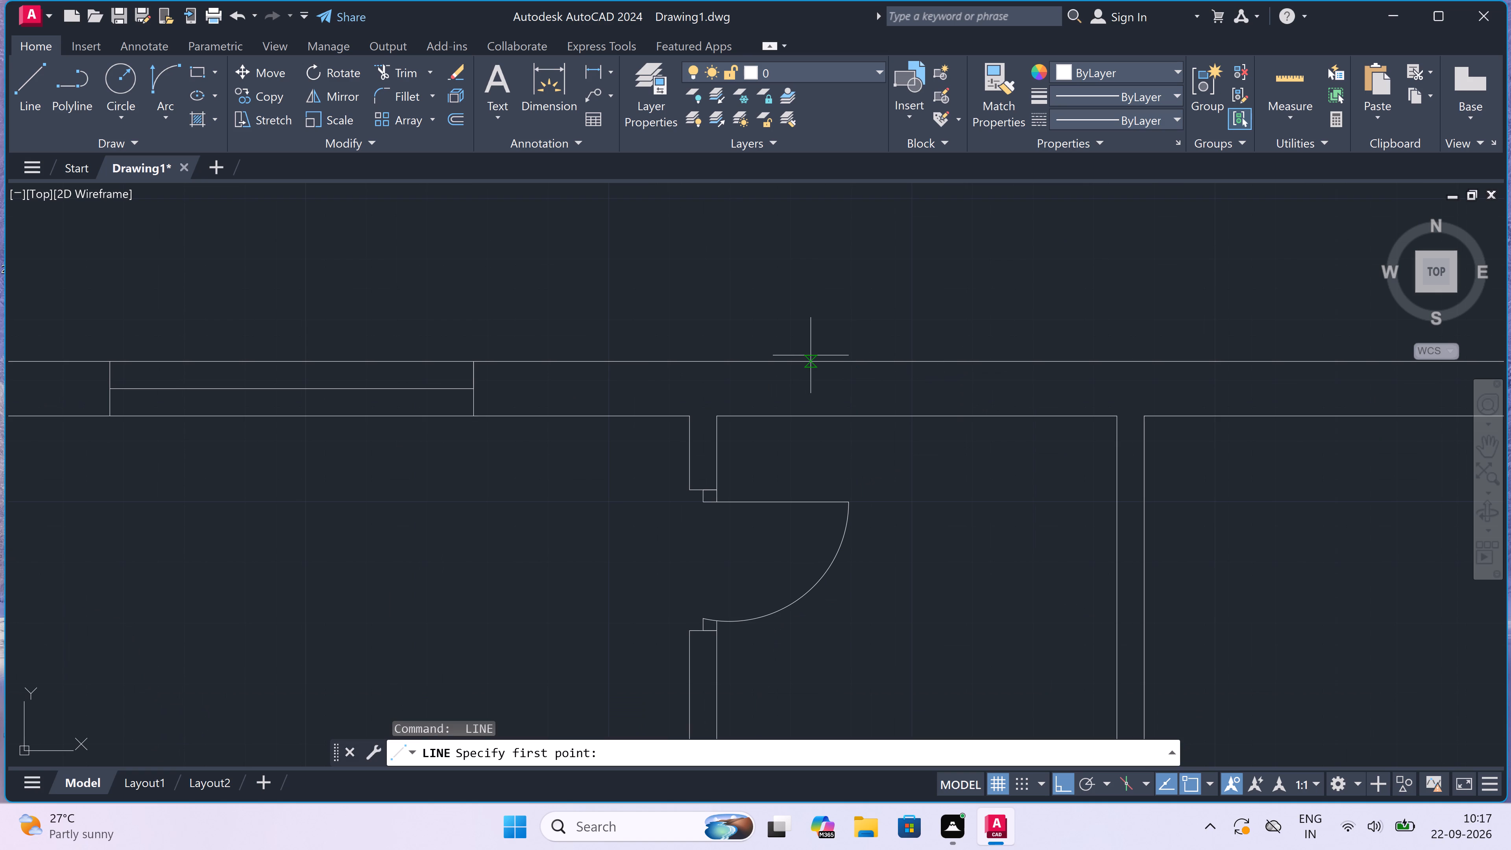
left_click_drag(819, 364, 820, 370)
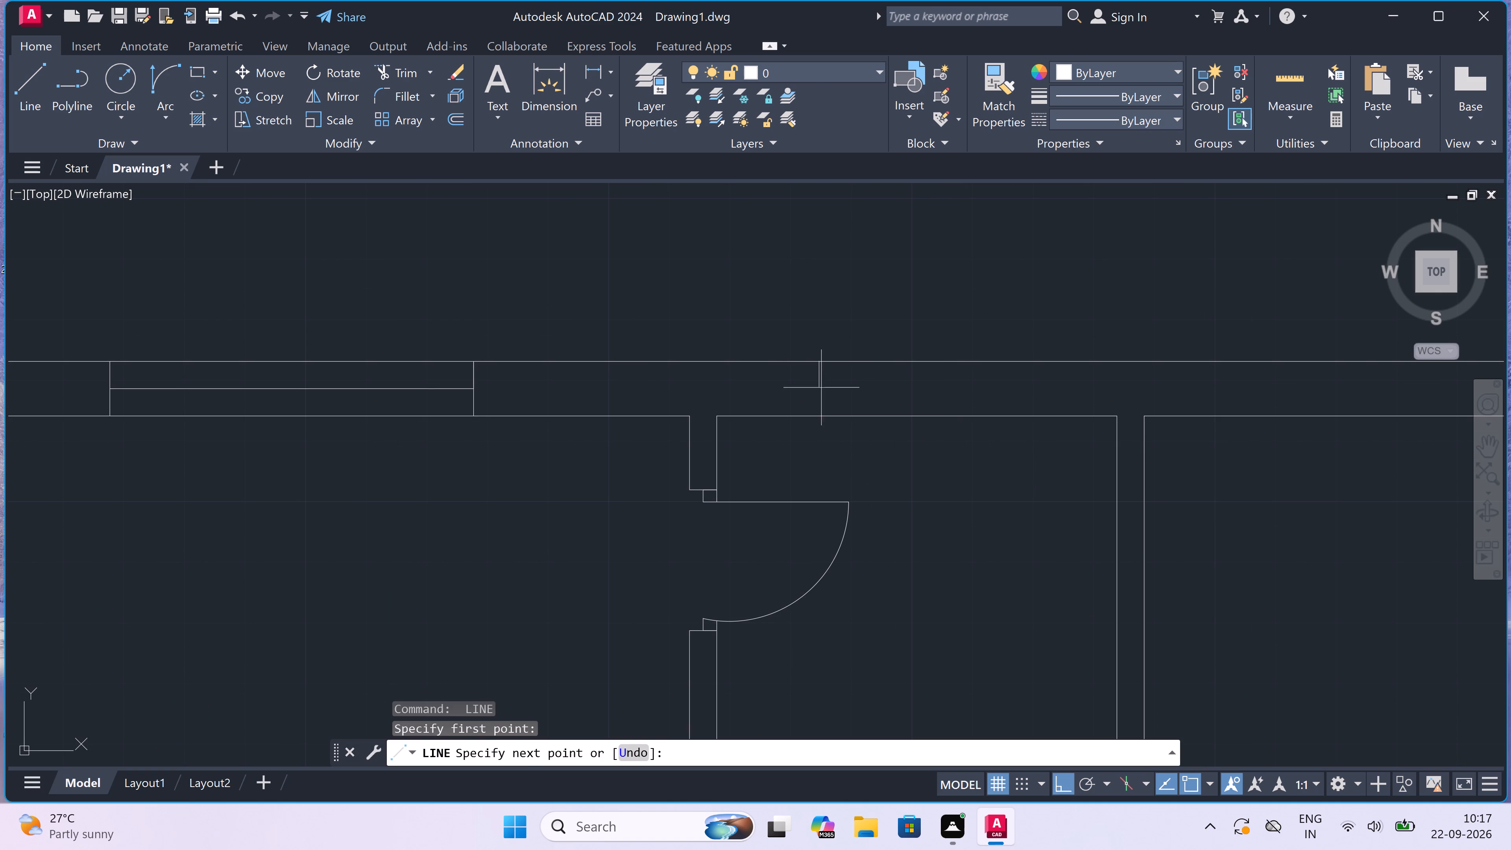
left_click(821, 410)
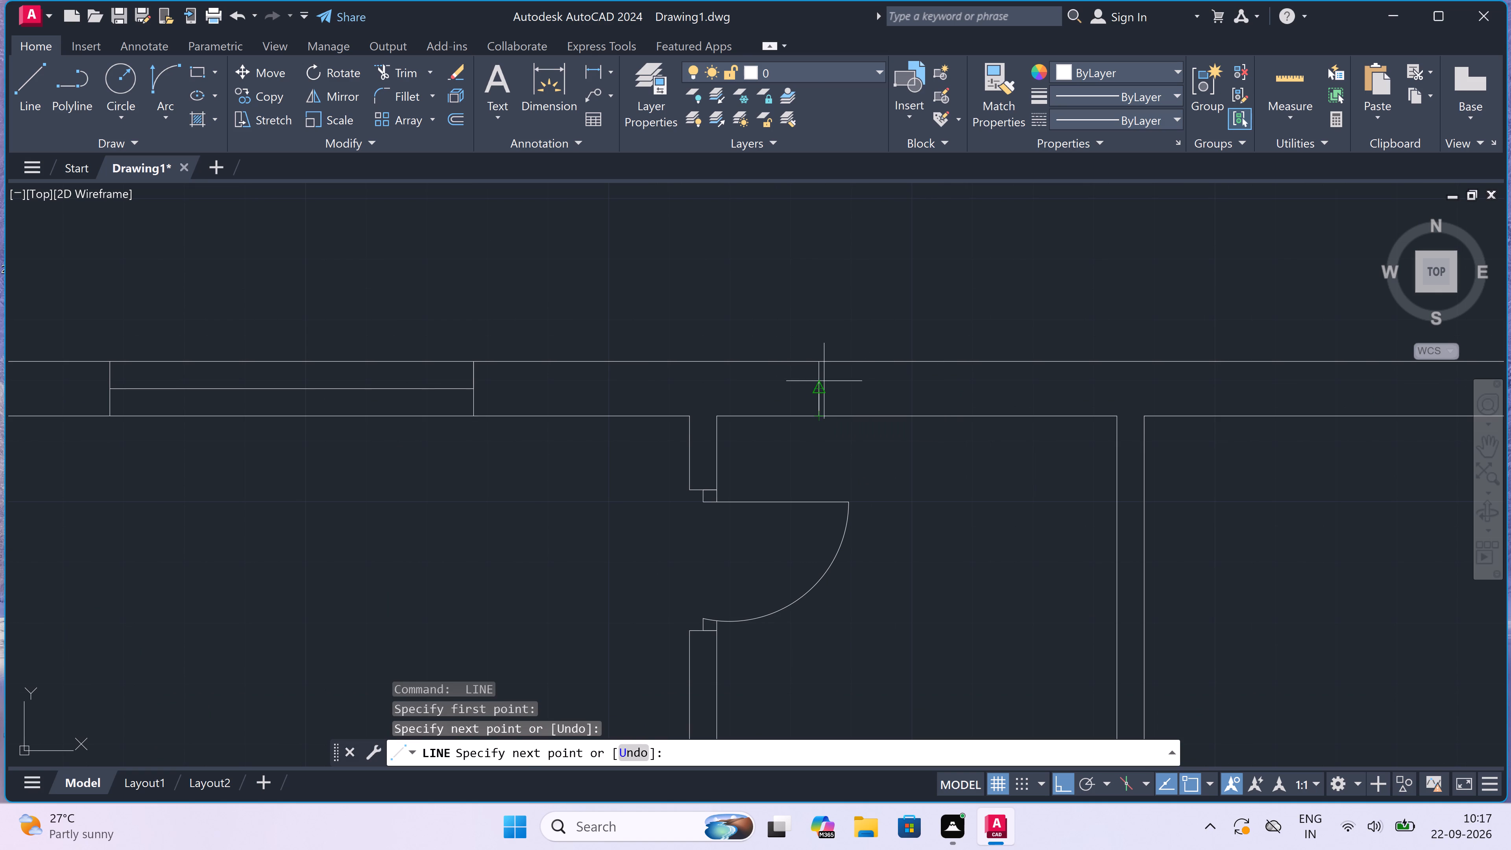
left_click(828, 388)
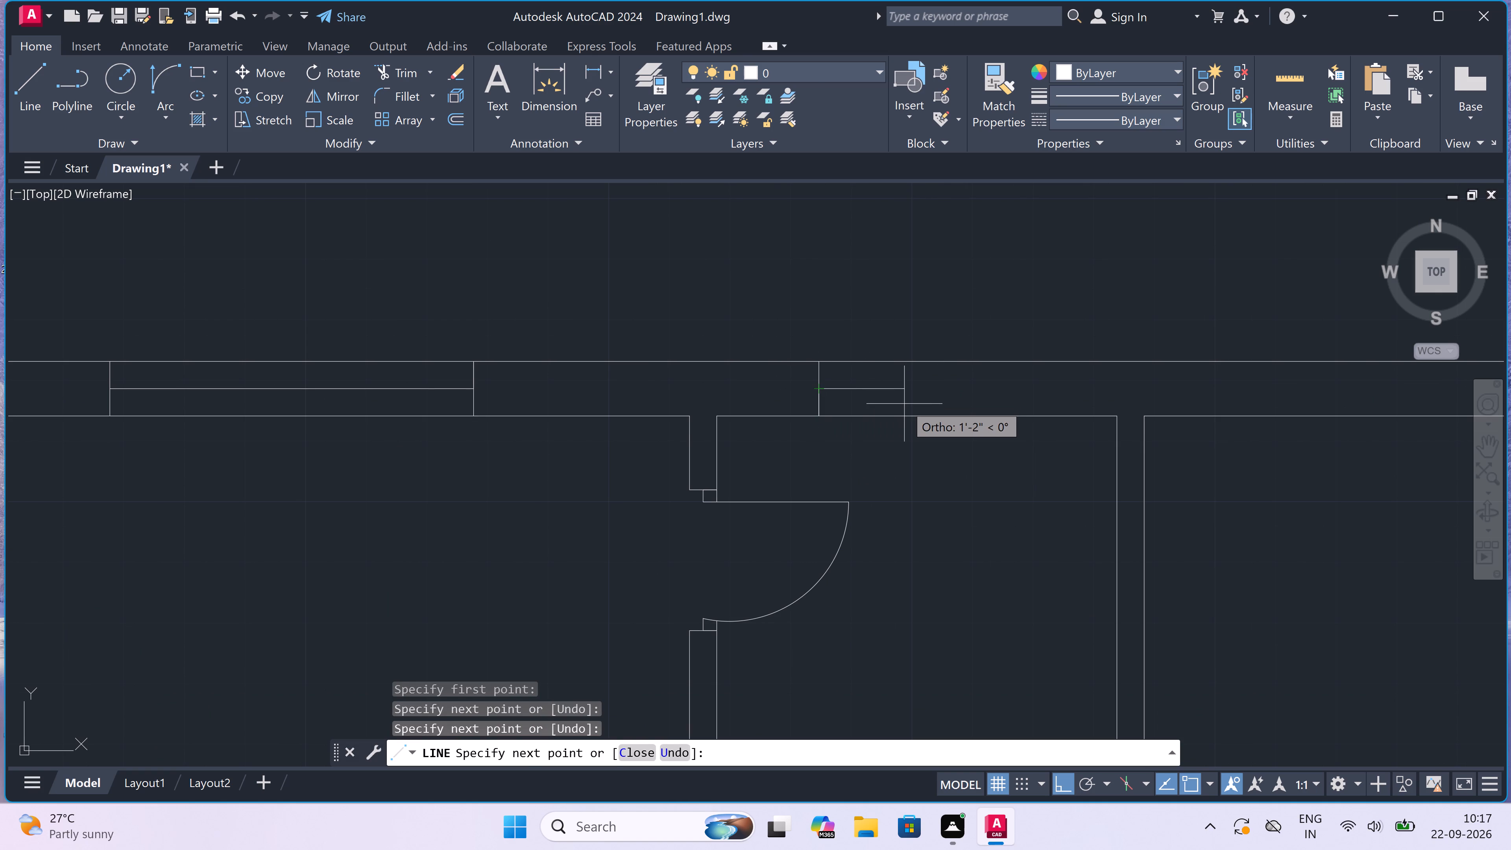
type("2'")
key("space")
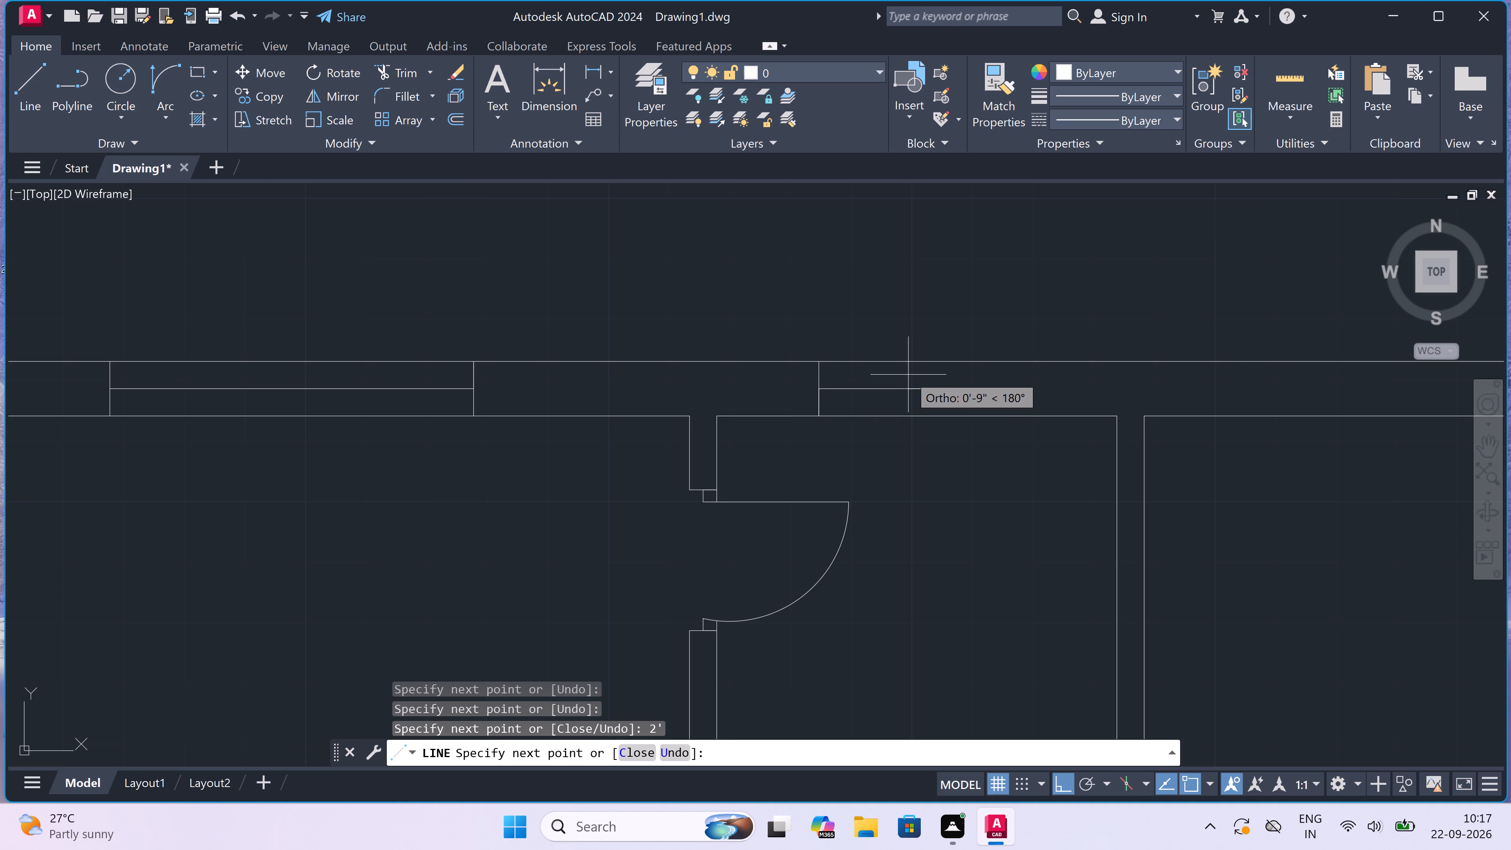
left_click(962, 365)
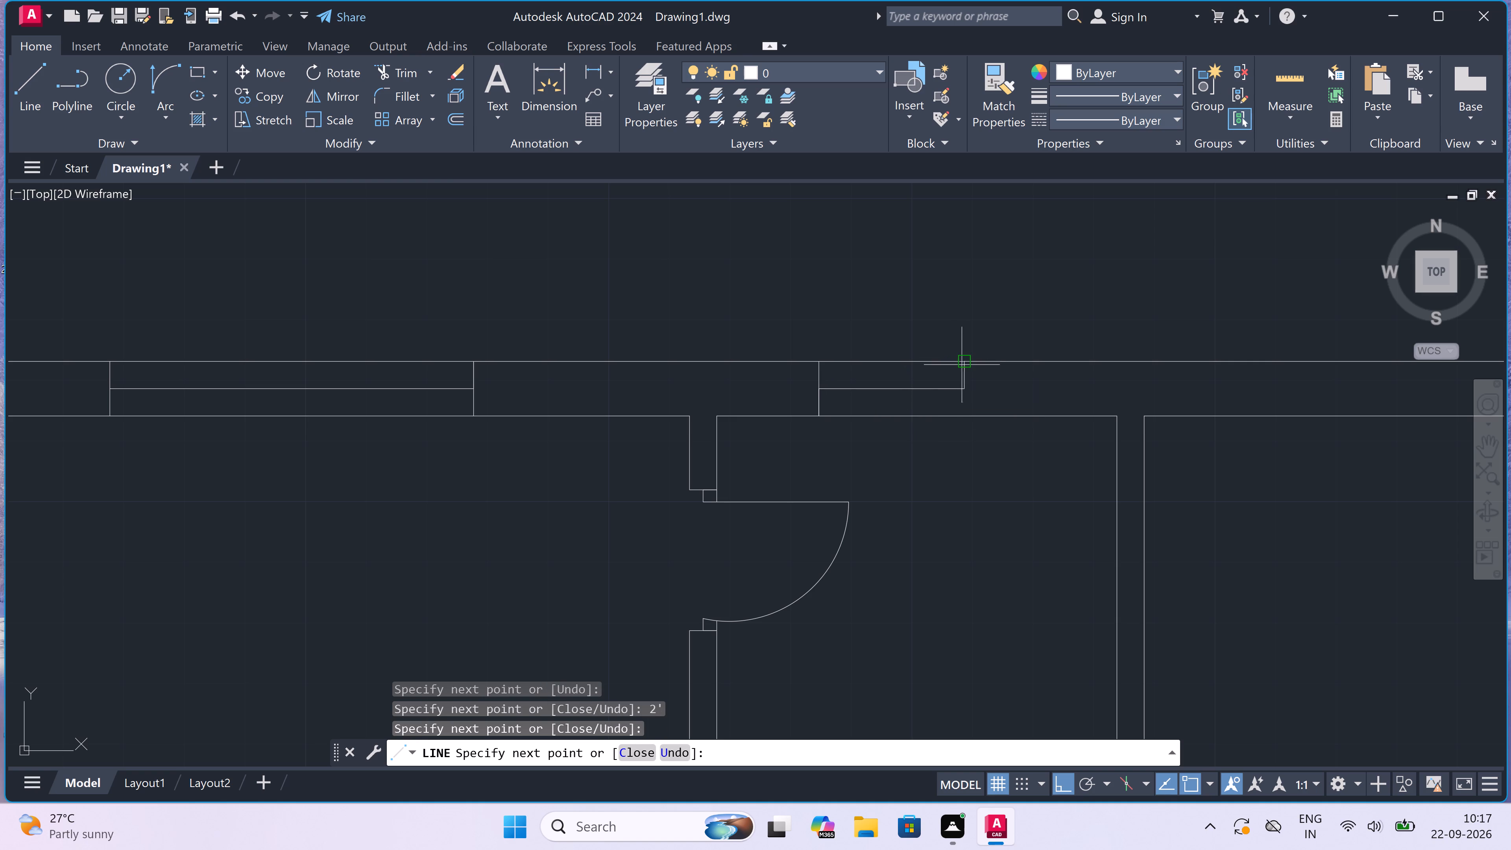
left_click(964, 413)
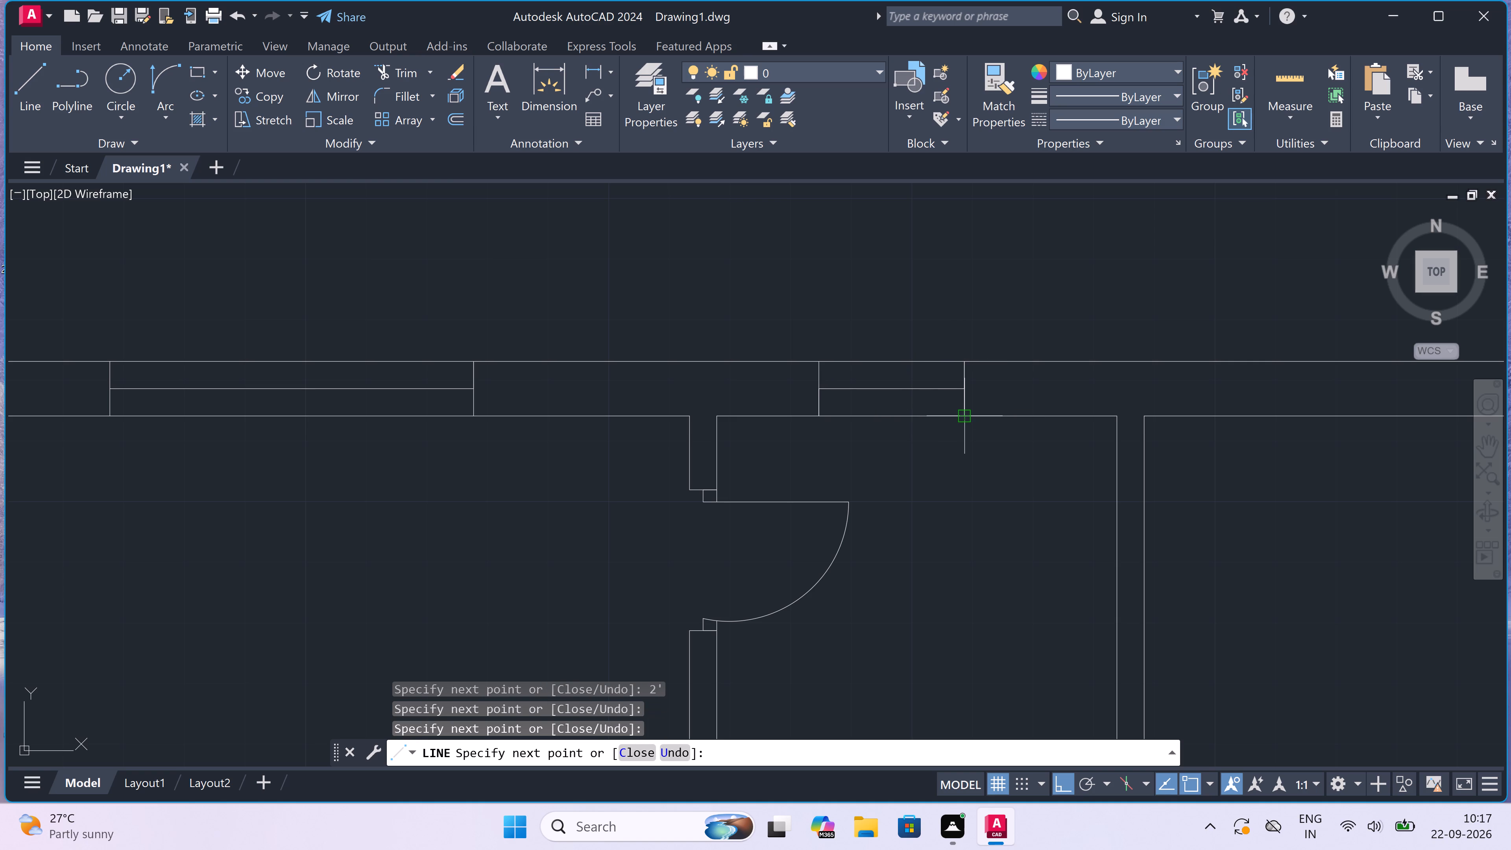
key("Escape")
Draw a 5' window in the right exterior wall of the right-hand plan's upper-right room, with two jambs and a centre line.
scroll(869, 378, "down", 4)
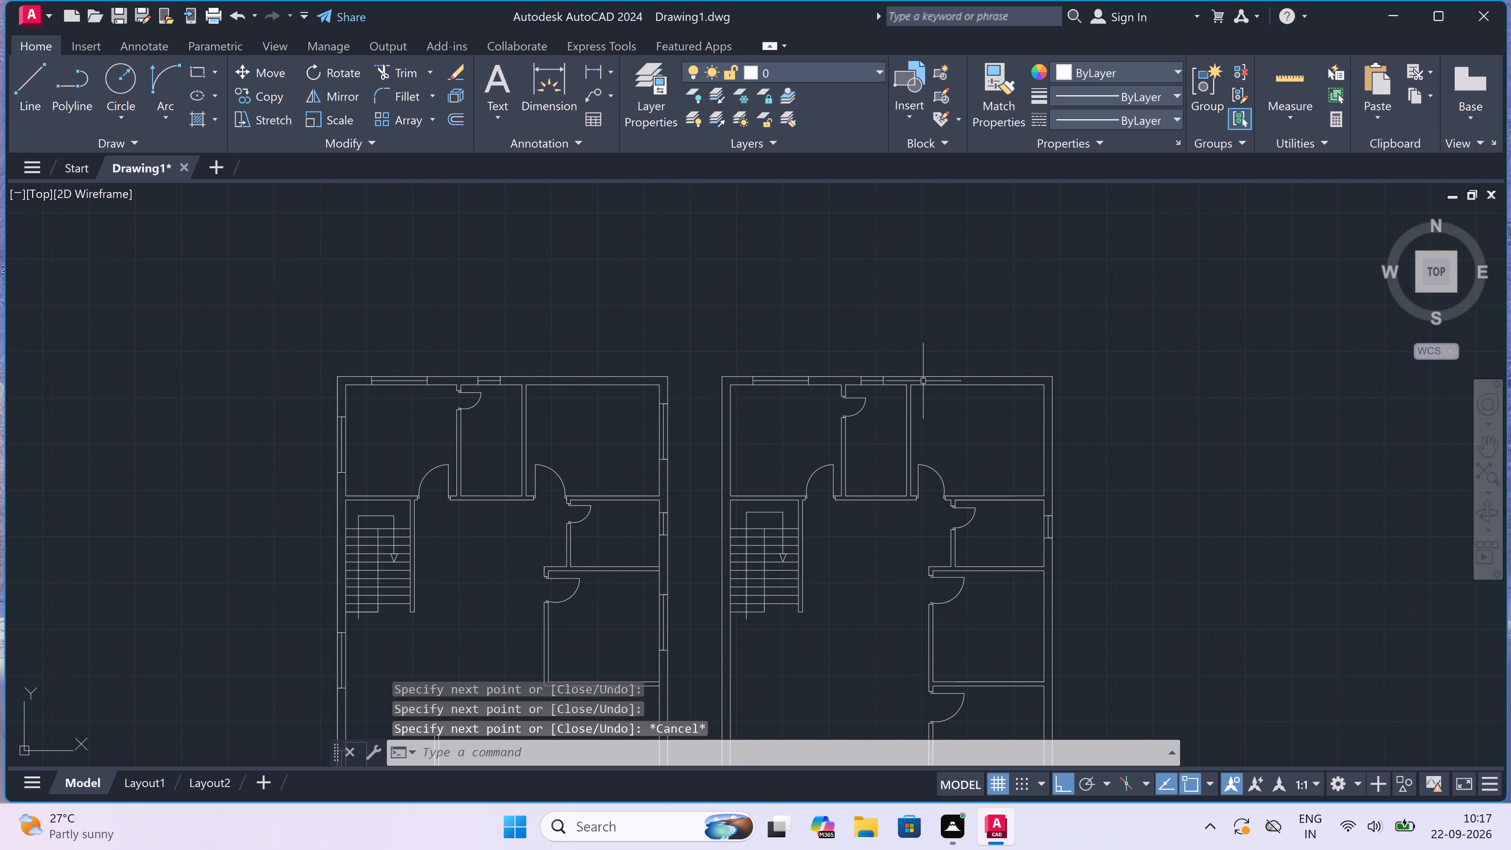
scroll(948, 381, "up", 2)
scroll(948, 381, "down", 1)
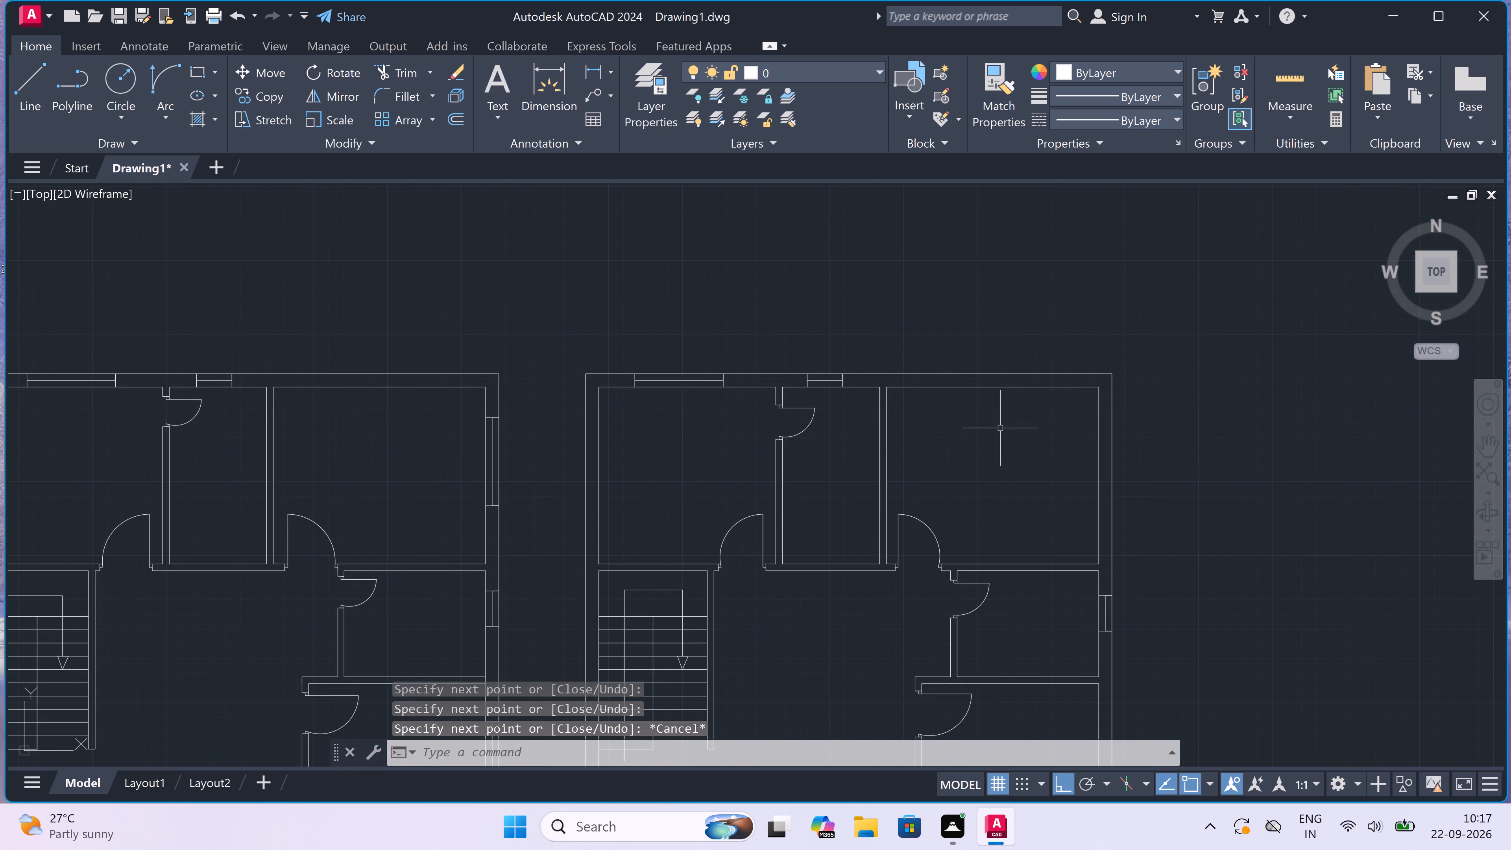
key("space")
scroll(1057, 453, "up", 2)
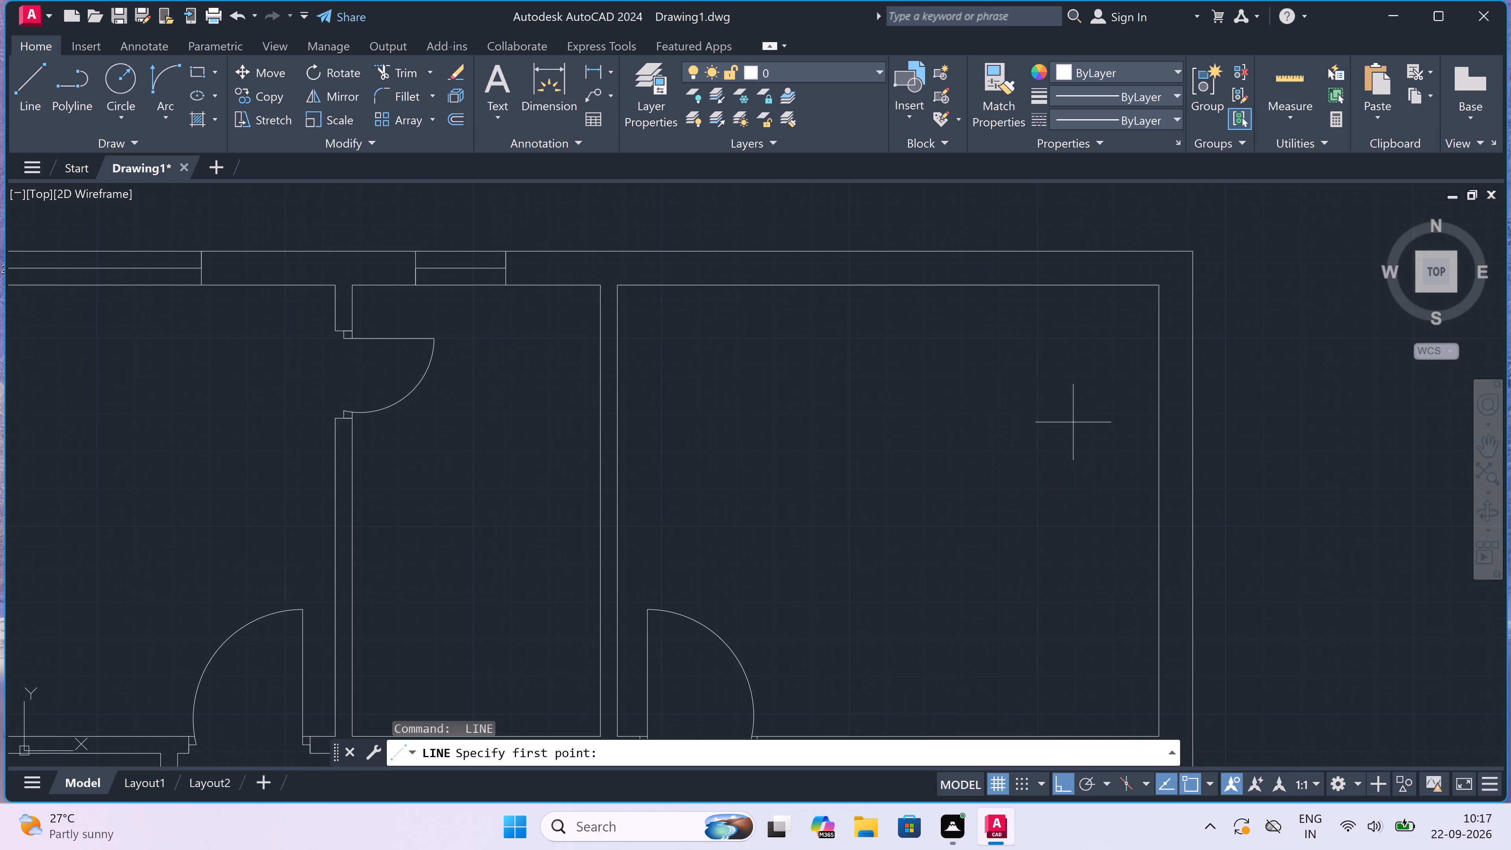
left_click(1158, 382)
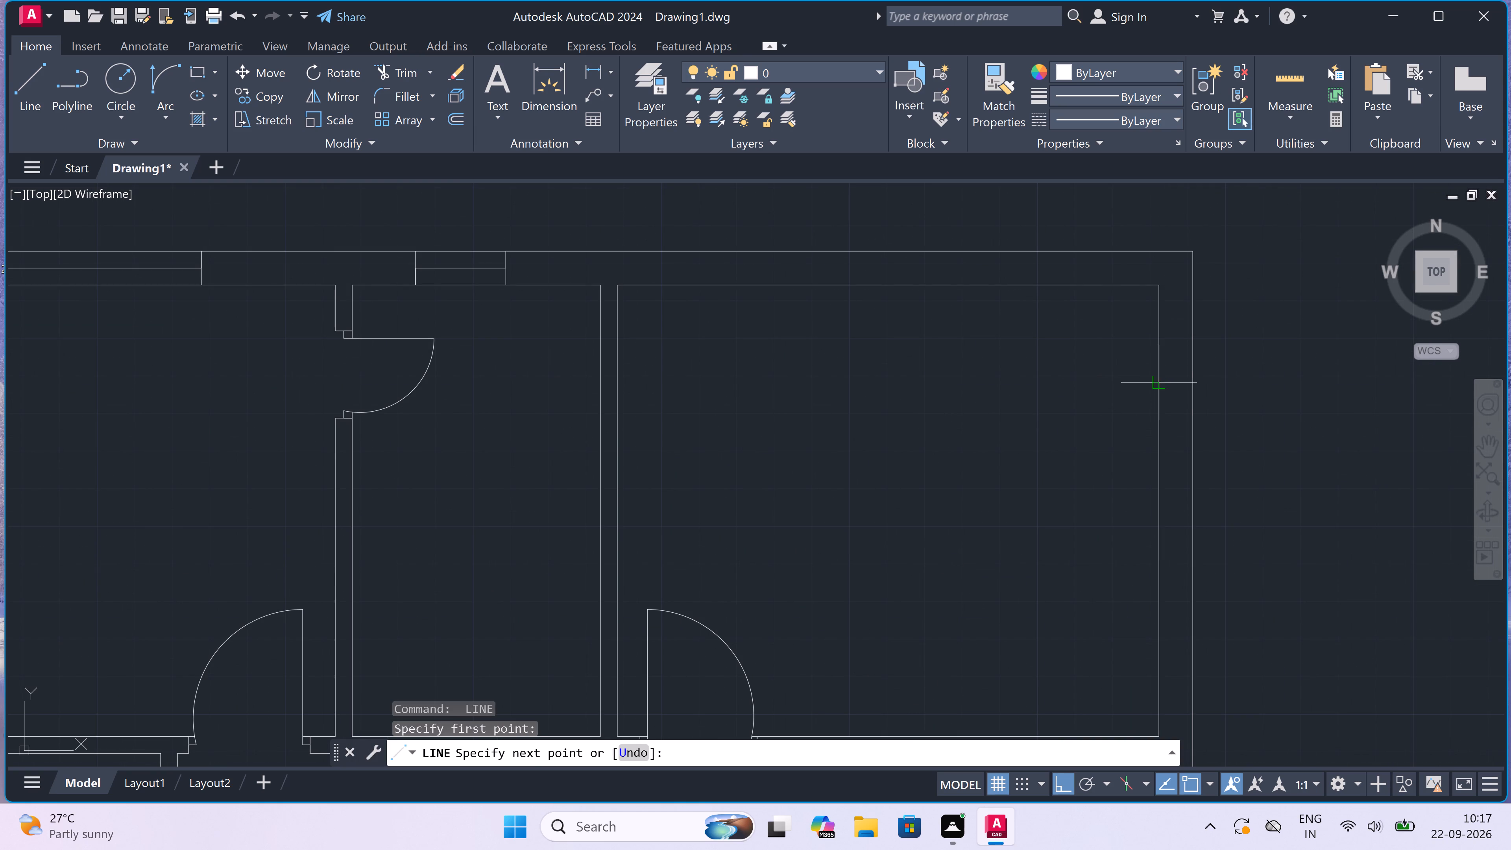
left_click(1188, 382)
left_click_drag(1180, 382, 1180, 394)
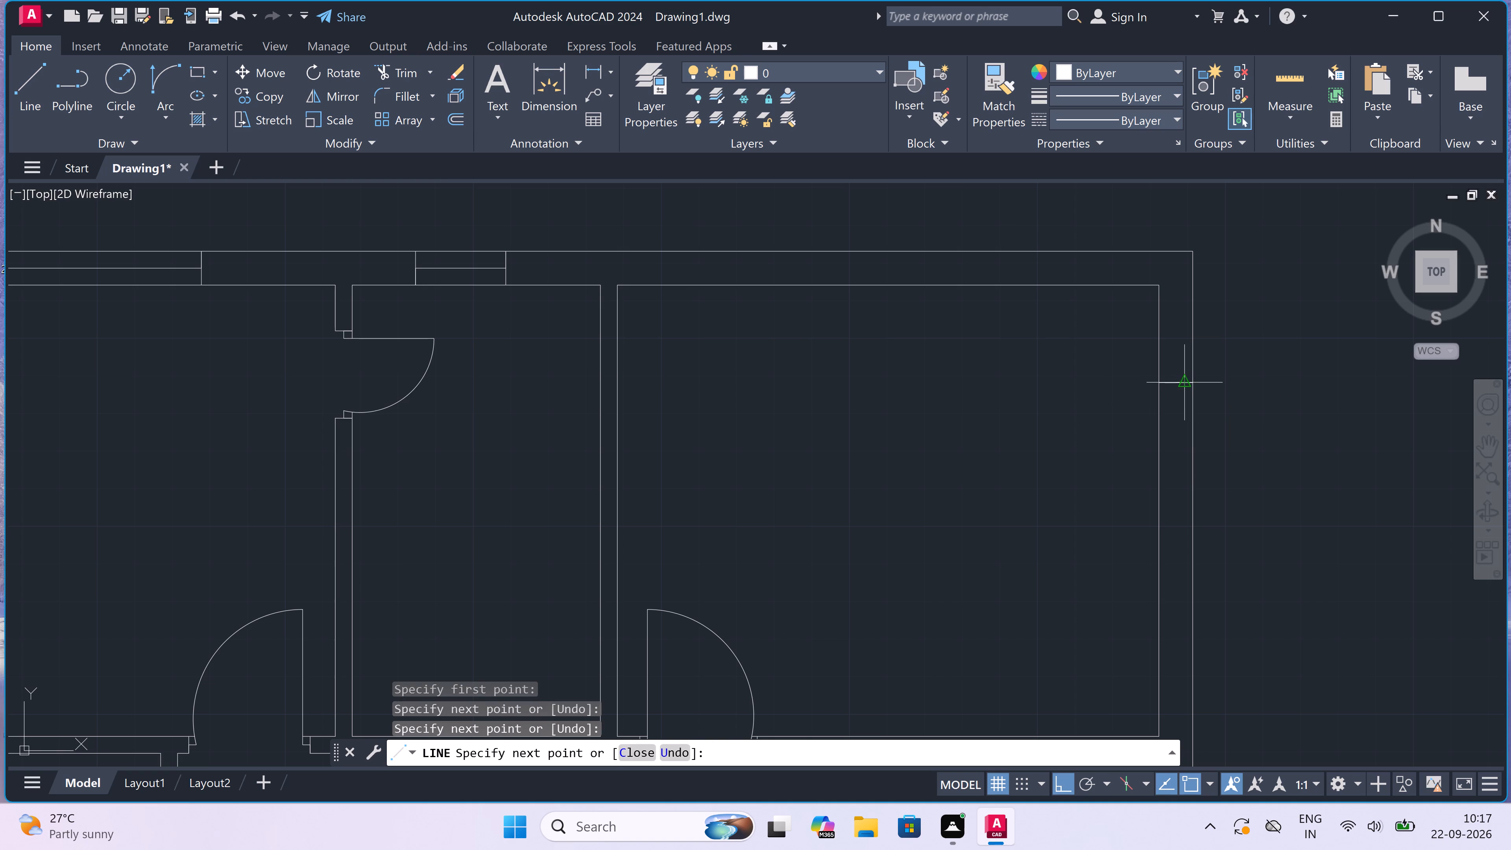
type("5'")
key("space")
scroll(1149, 491, "down", 3)
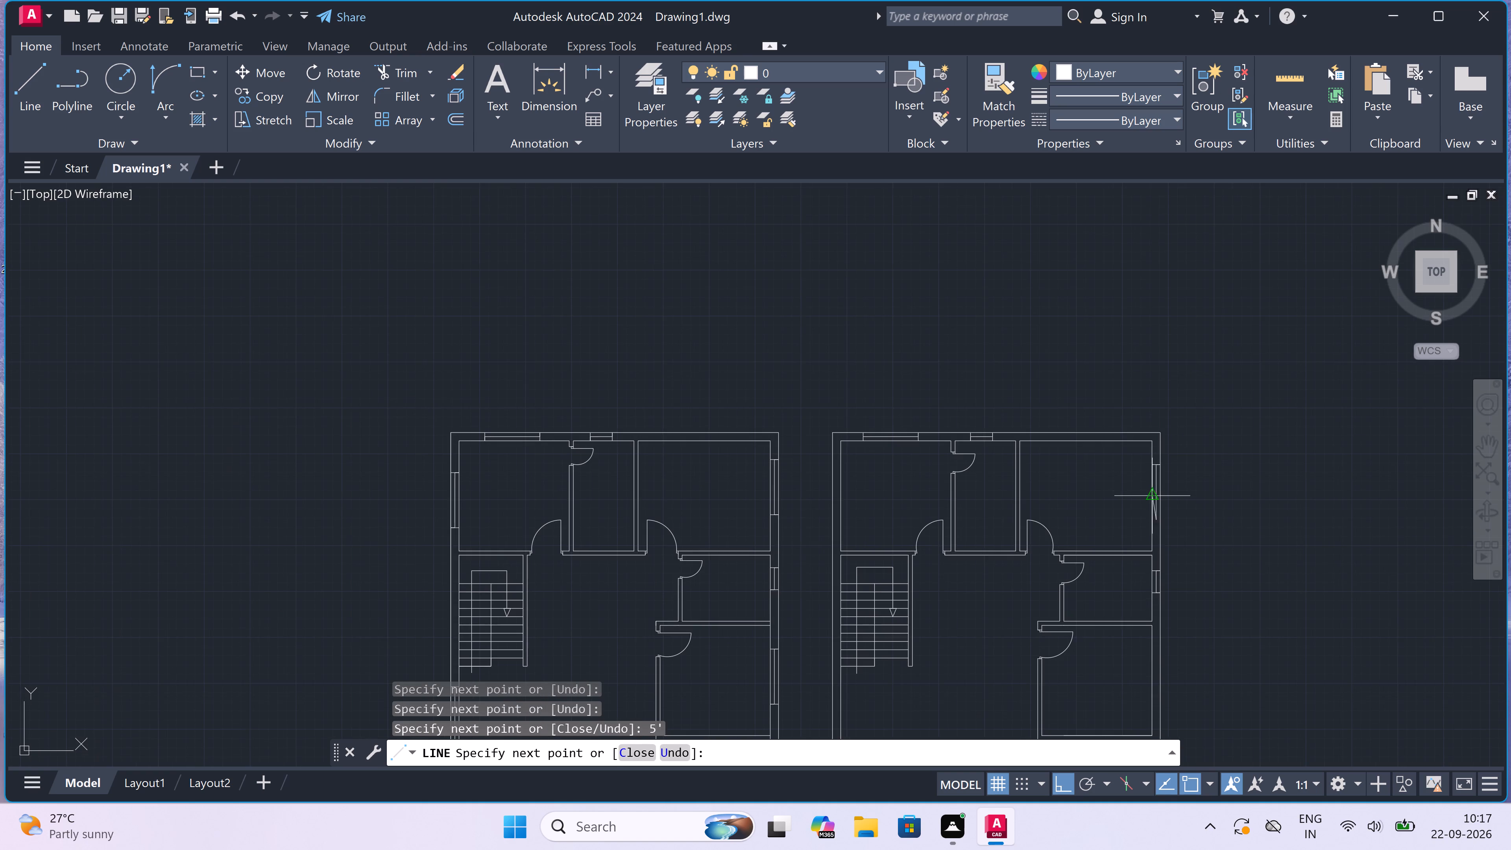
scroll(1150, 499, "up", 3)
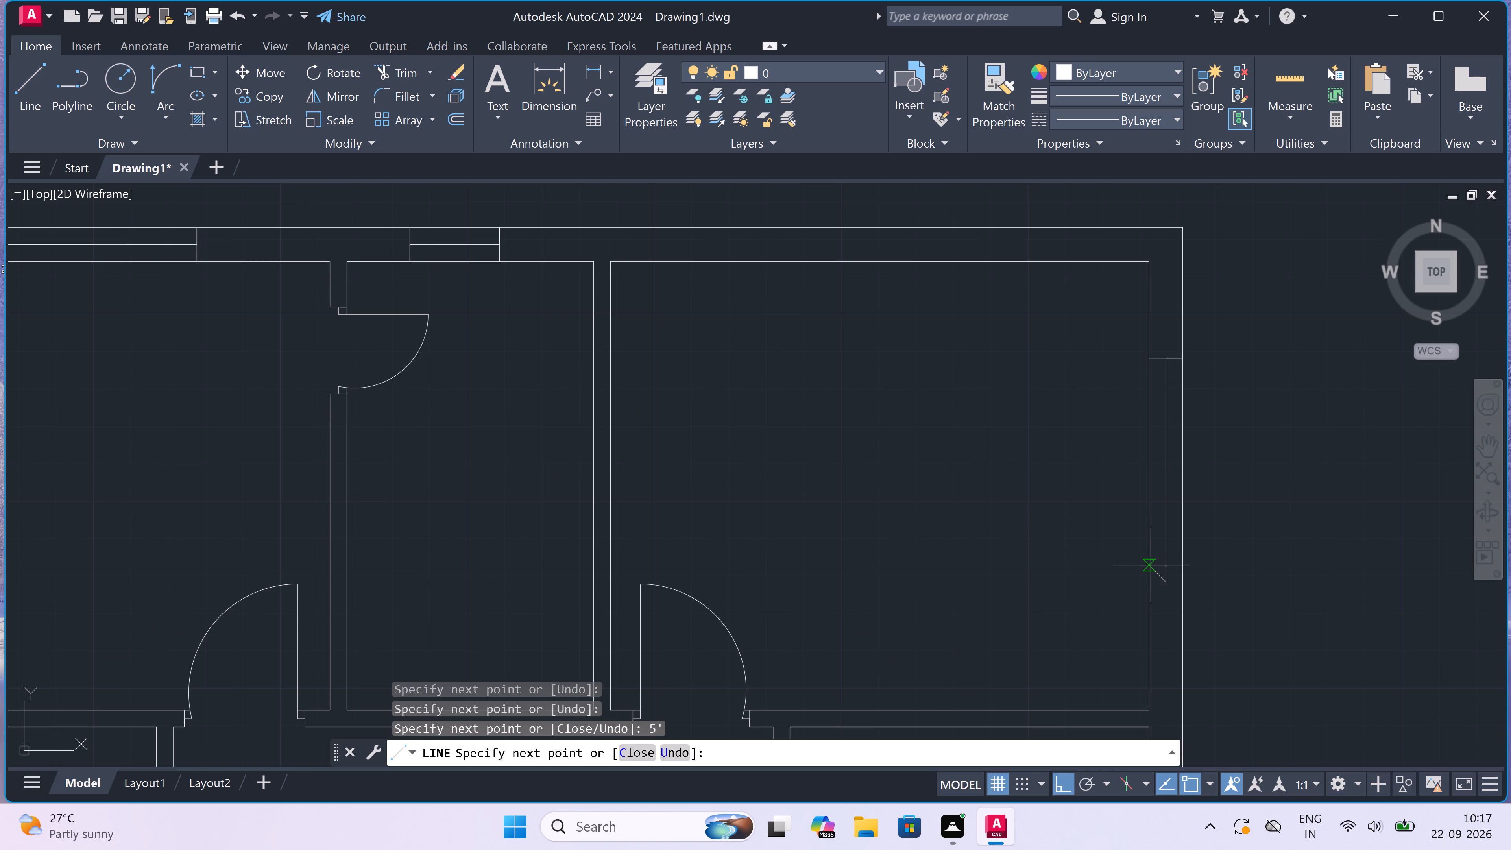
scroll(1151, 584, "up", 2)
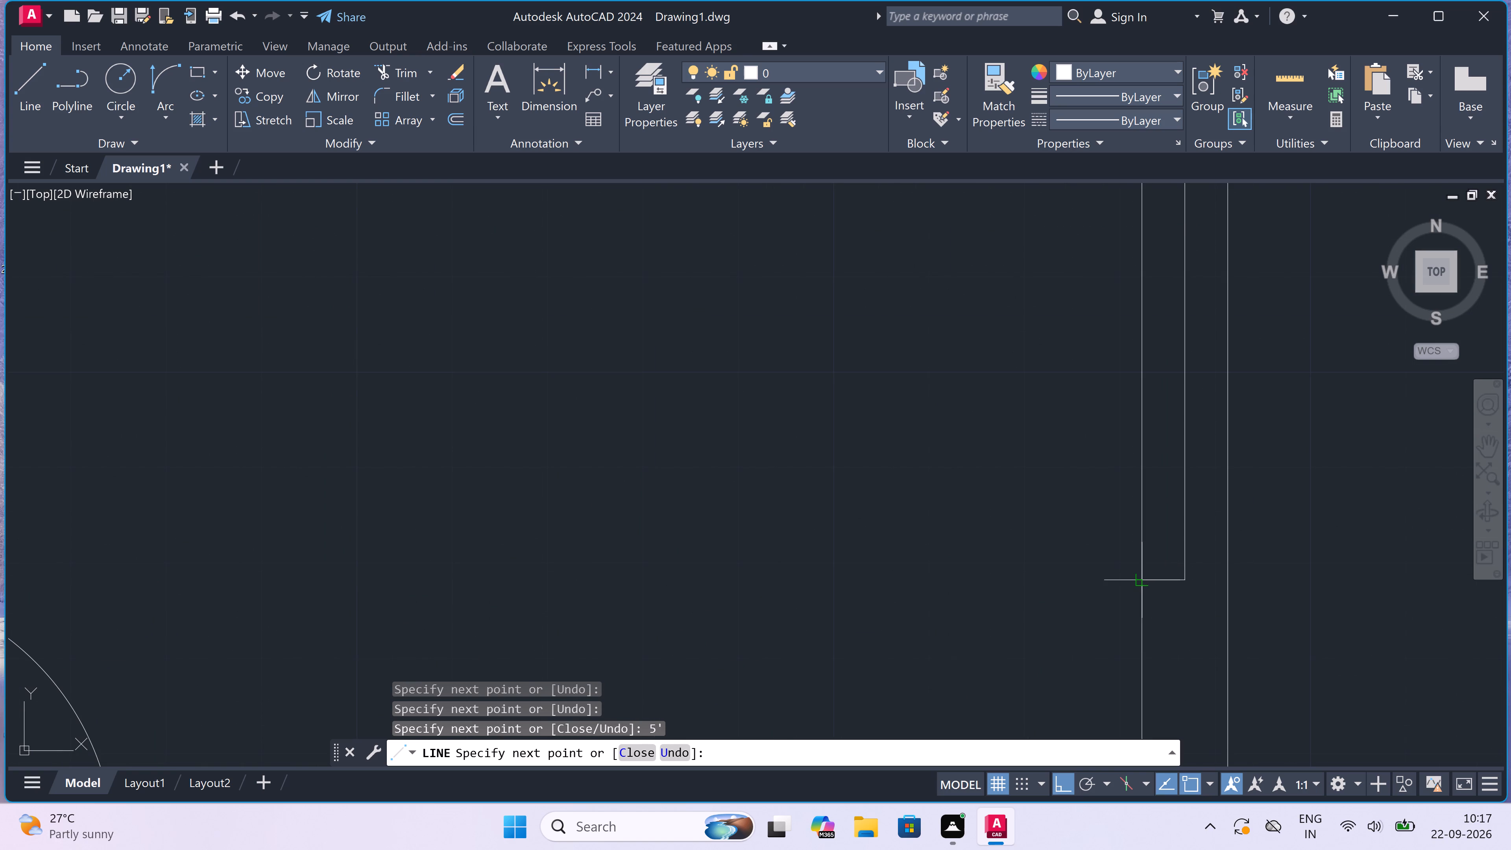
left_click(1140, 578)
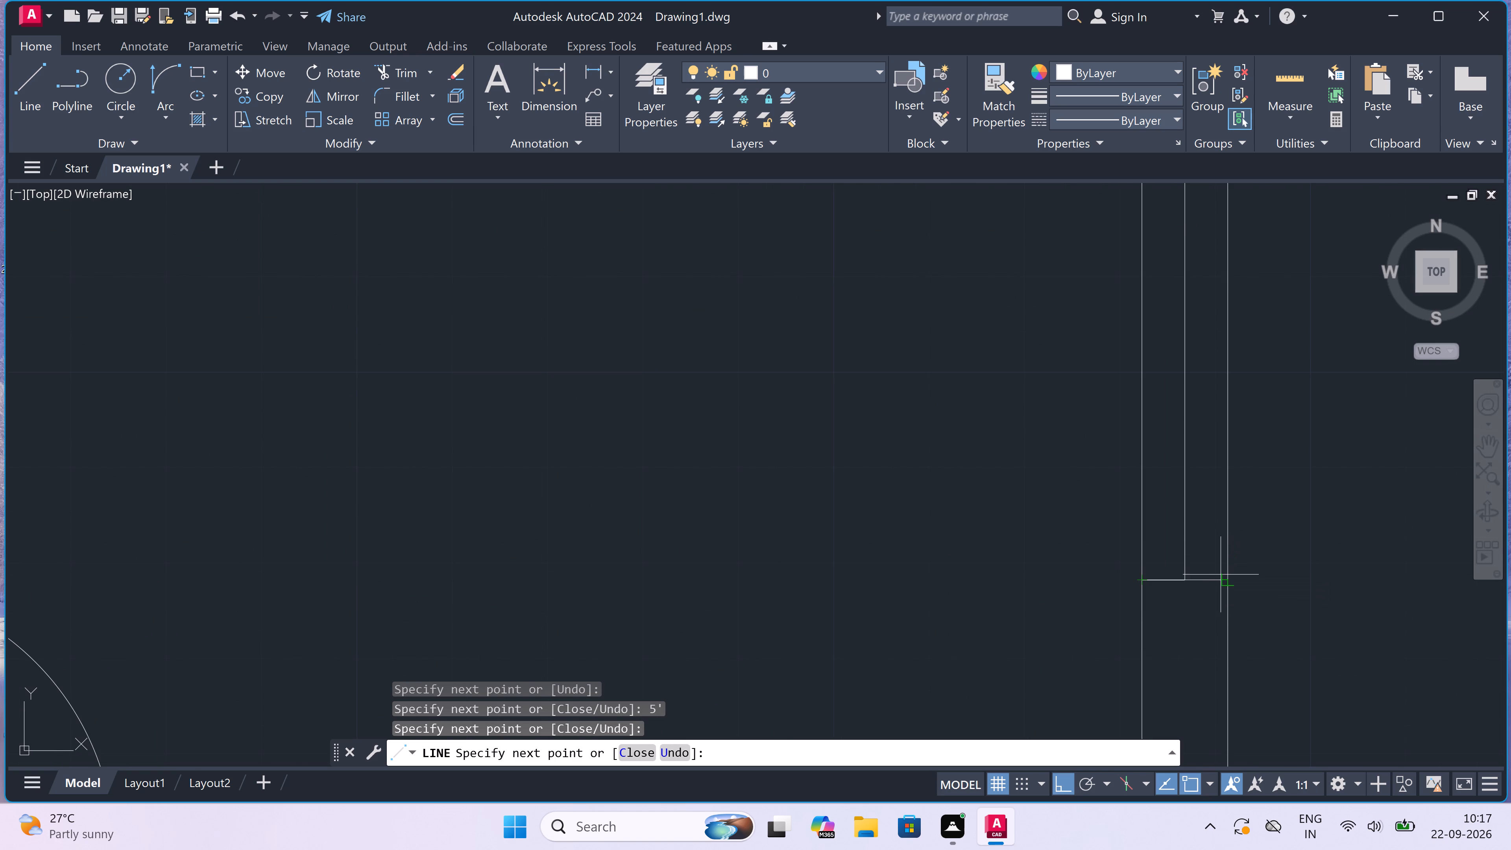
left_click(1223, 576)
key("Escape")
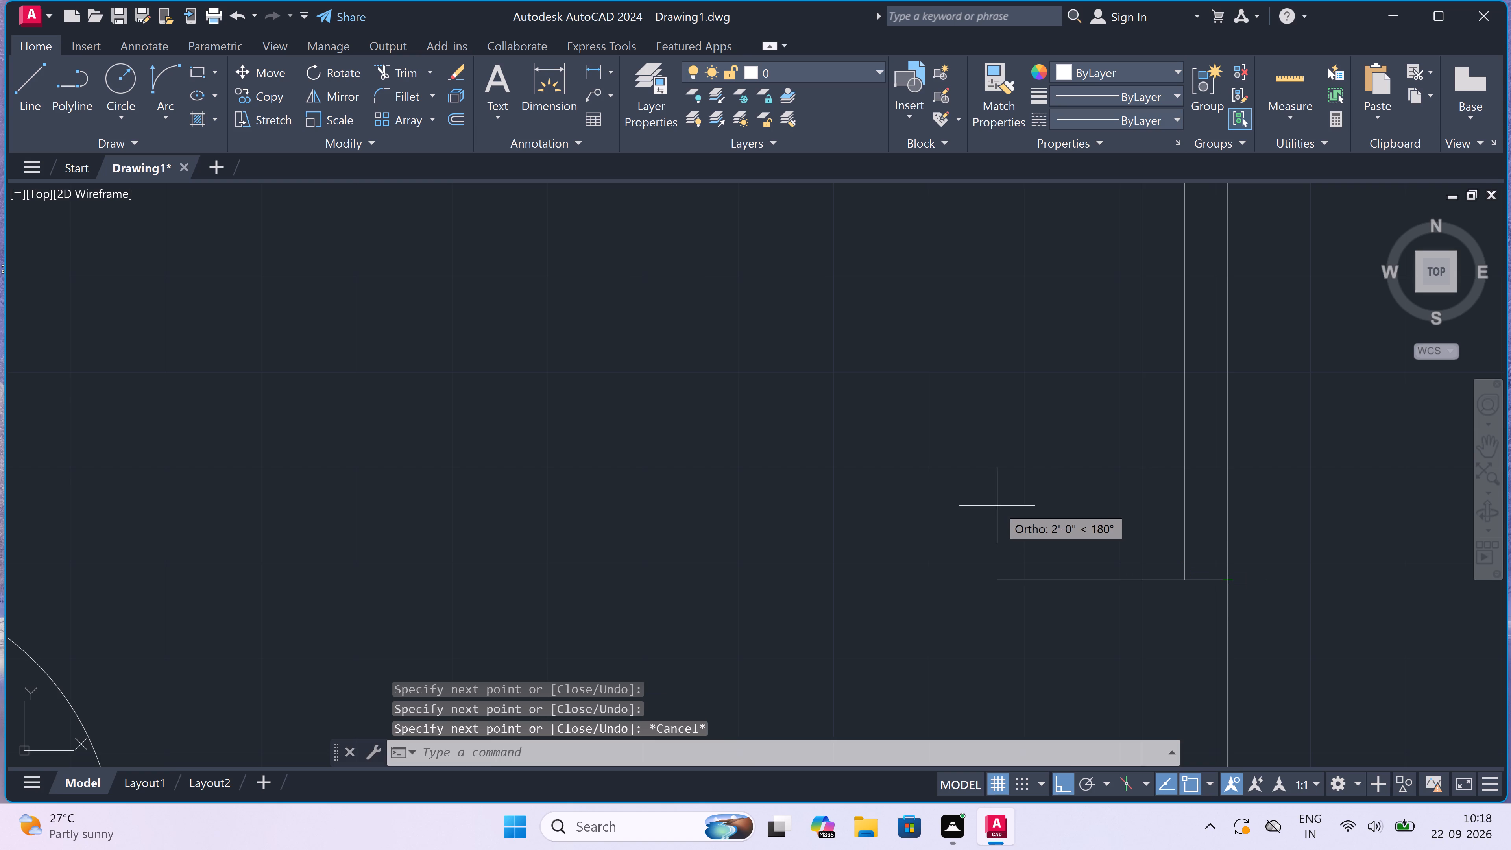
Draw a 5' window in the right exterior wall of the third room down on the right side, with two jambs and a centre line.
scroll(996, 503, "down", 3)
scroll(958, 479, "down", 3)
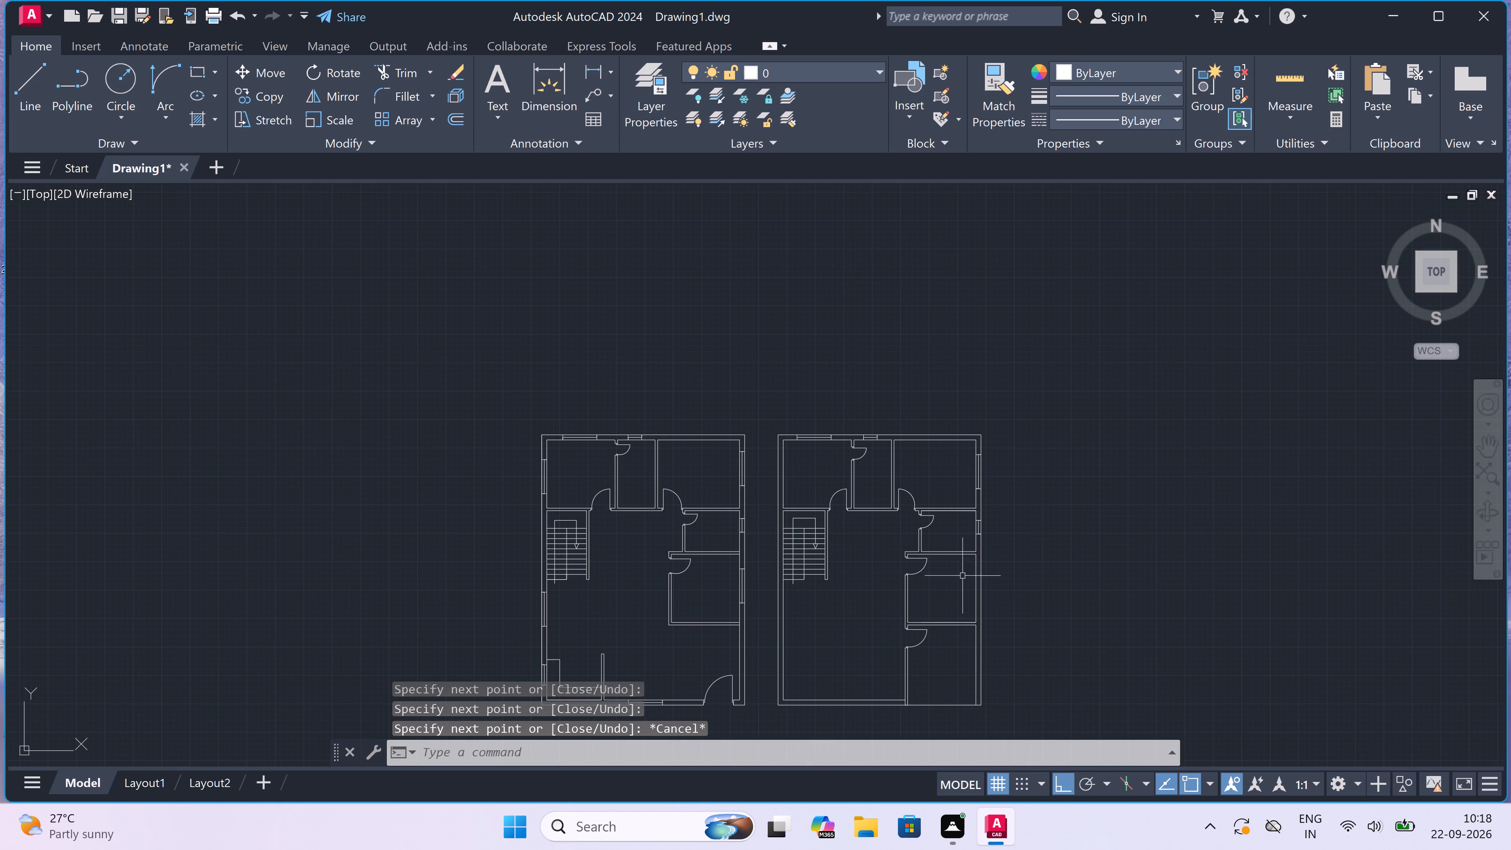
scroll(970, 597, "up", 4)
key("space")
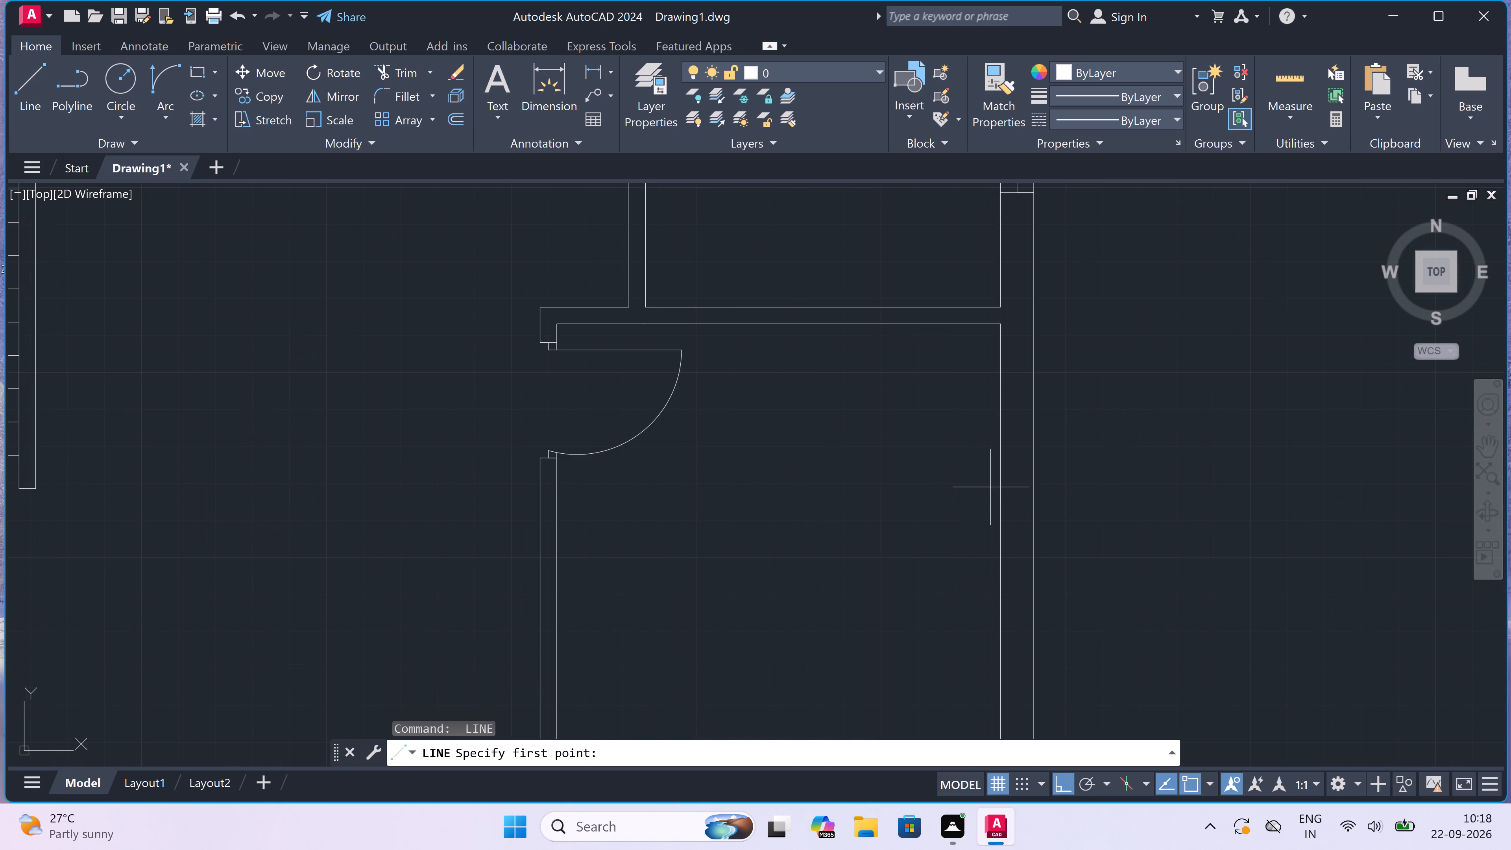
left_click(1001, 453)
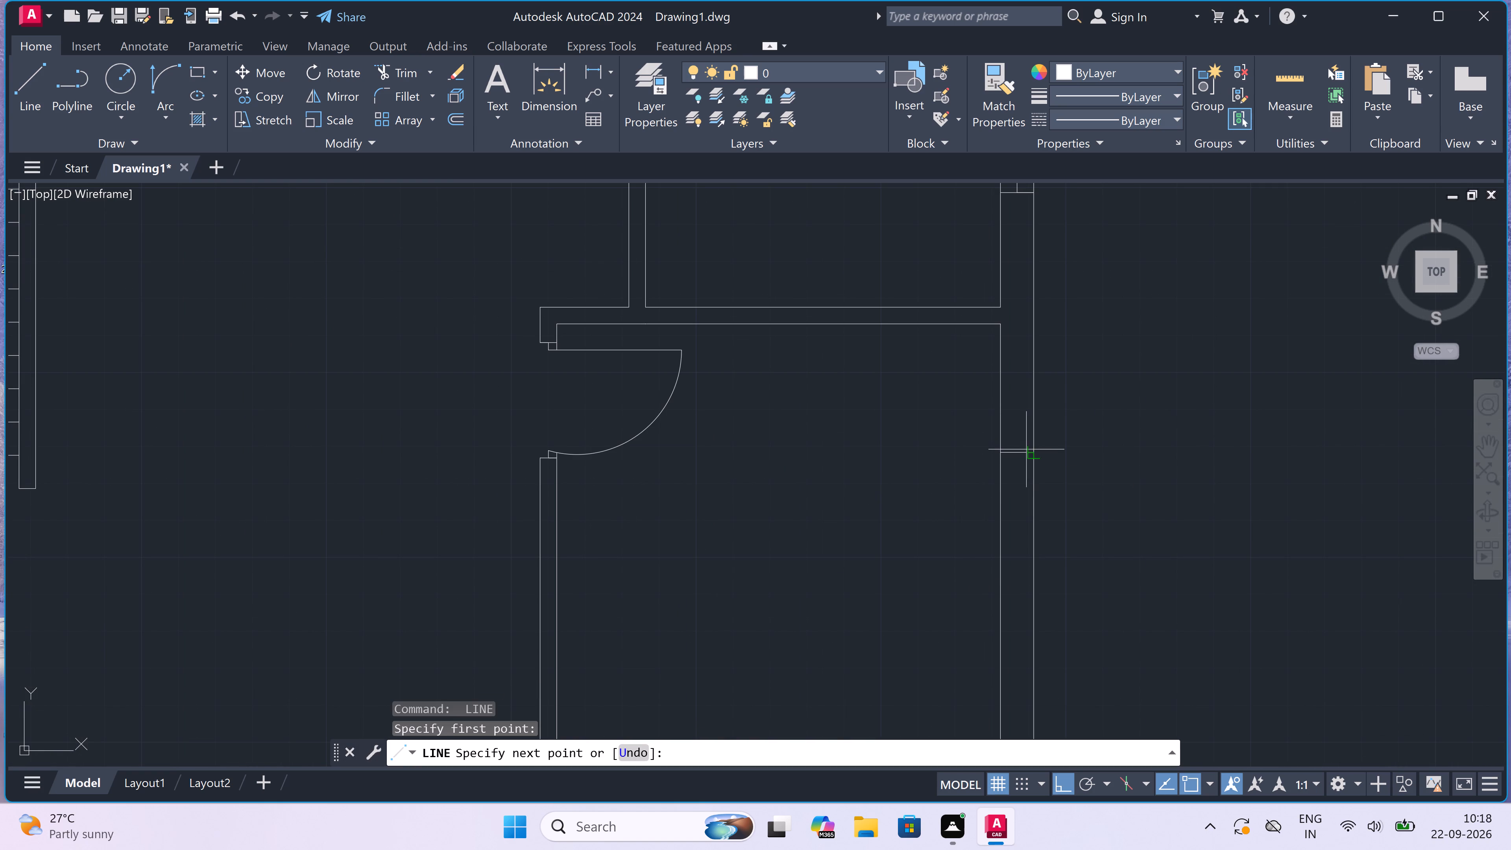
left_click(1027, 449)
left_click_drag(1016, 453, 1020, 457)
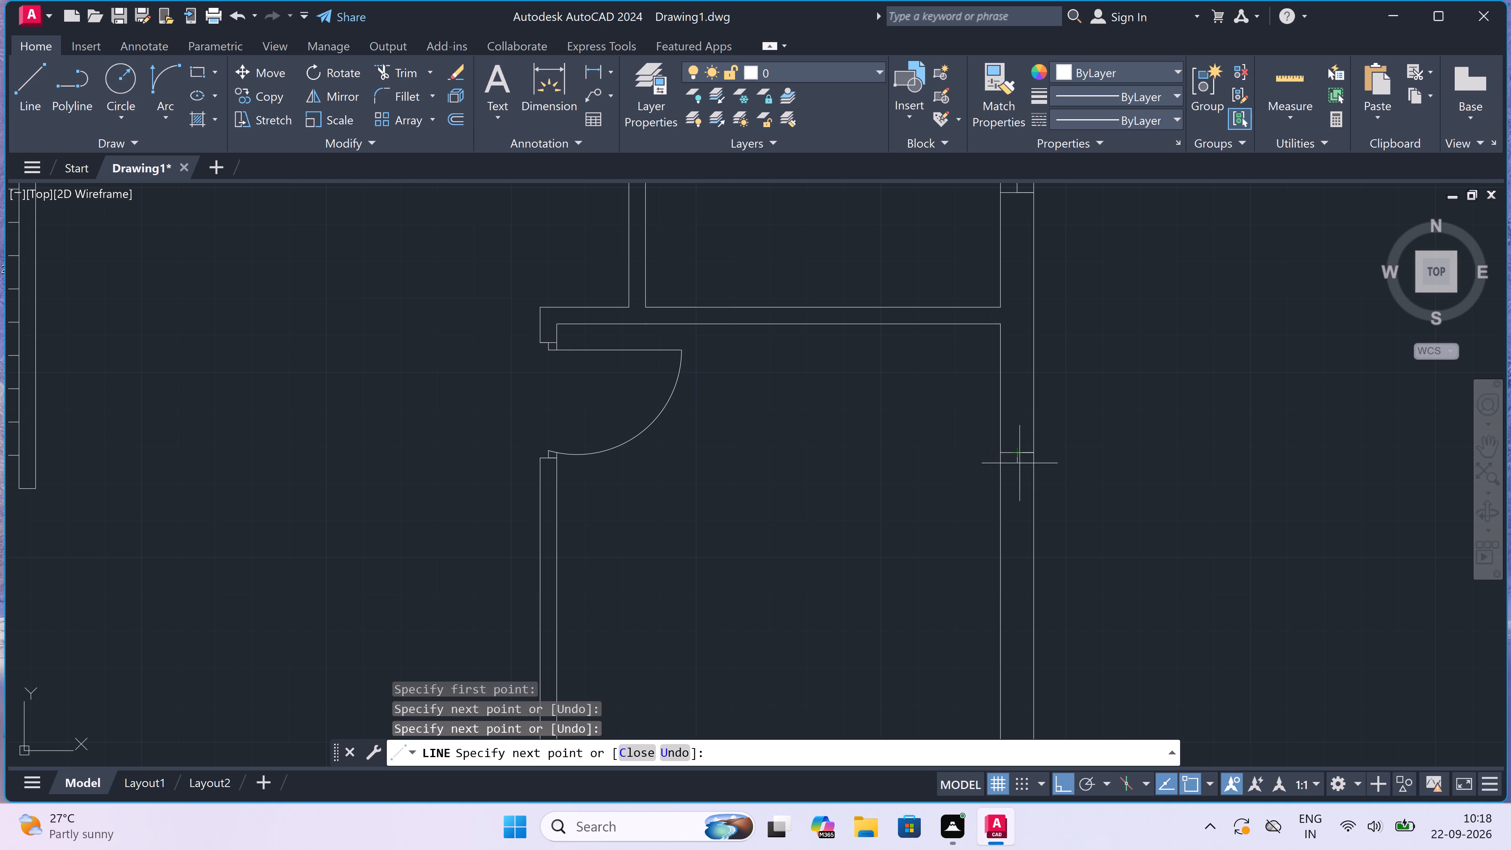
type("5'")
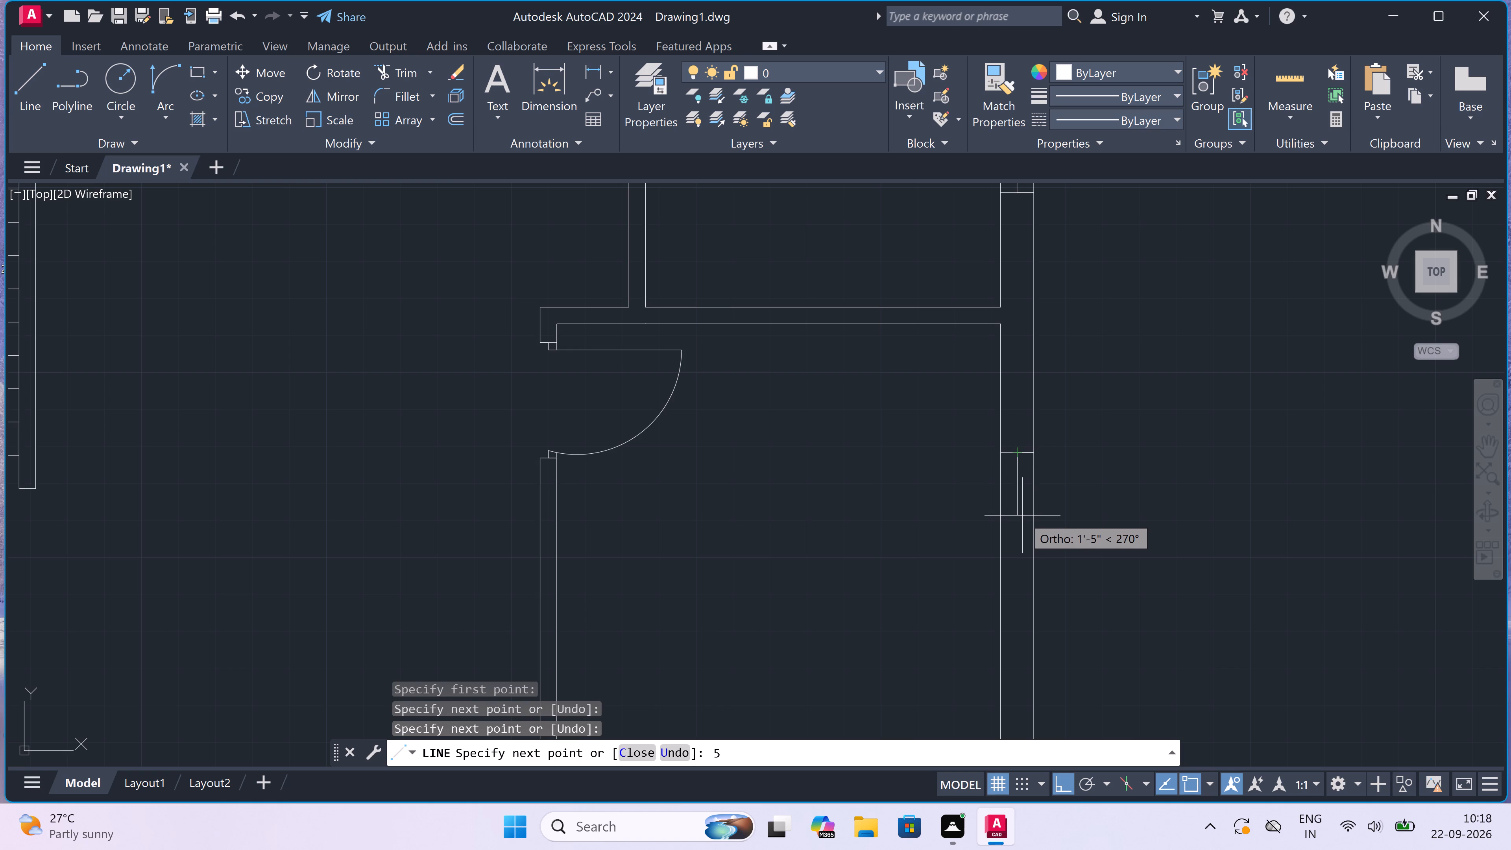
key("space")
scroll(1022, 516, "down", 4)
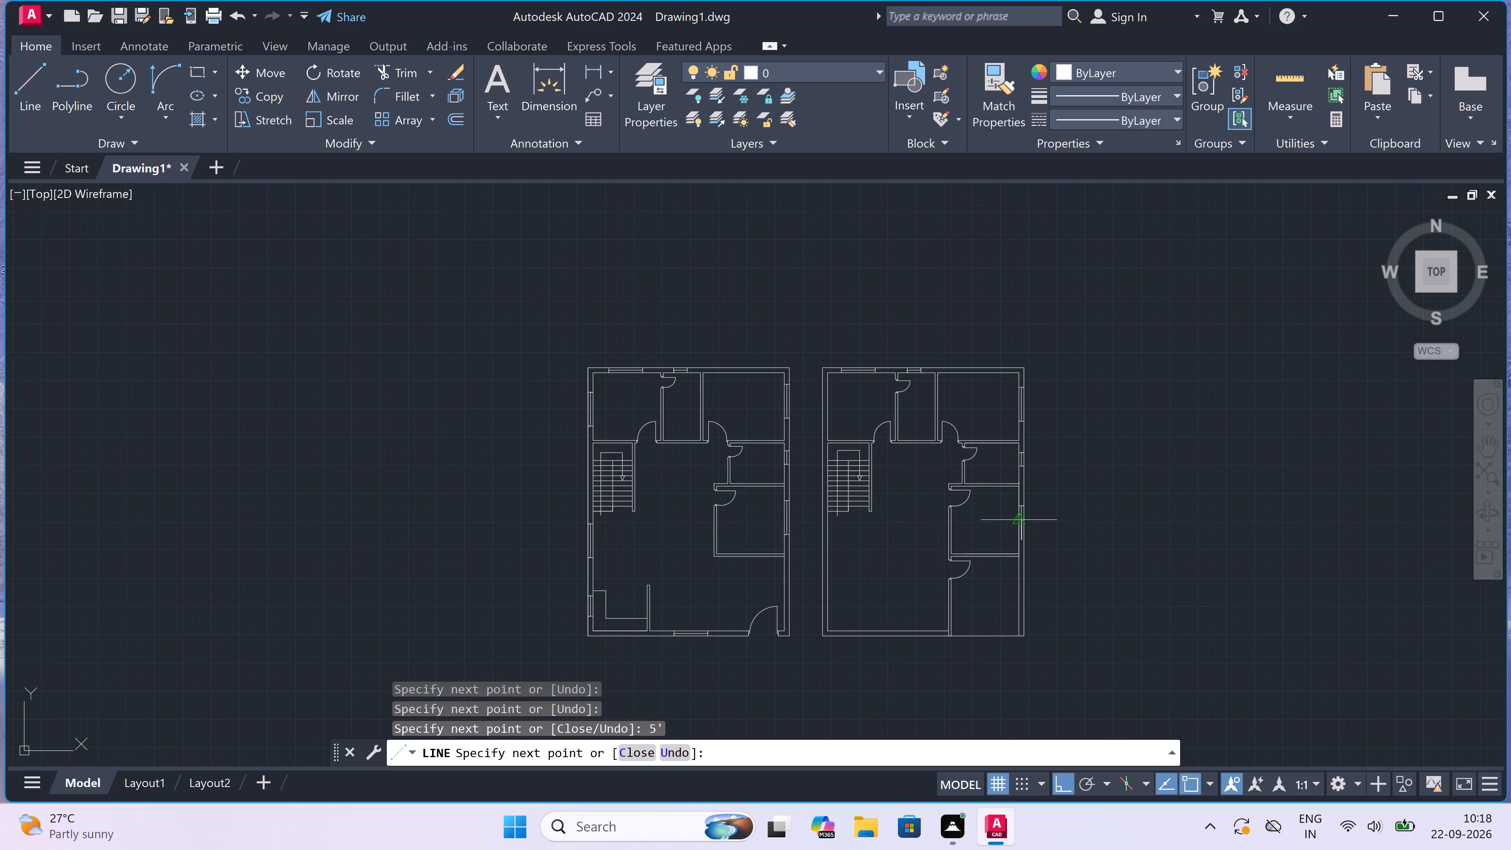
scroll(1021, 517, "up", 3)
scroll(1003, 594, "up", 1)
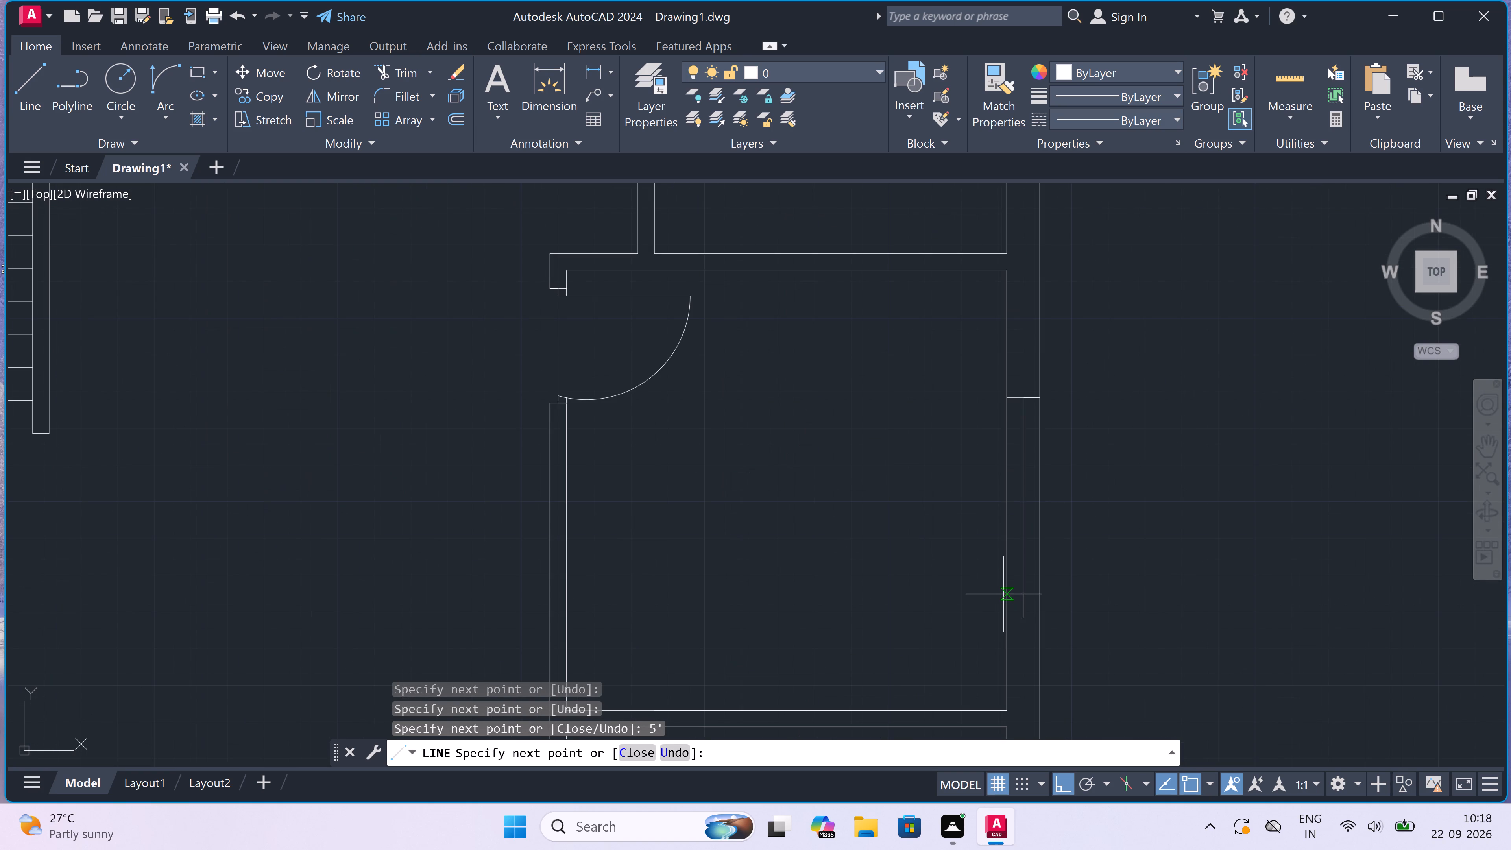
scroll(1005, 617, "up", 3)
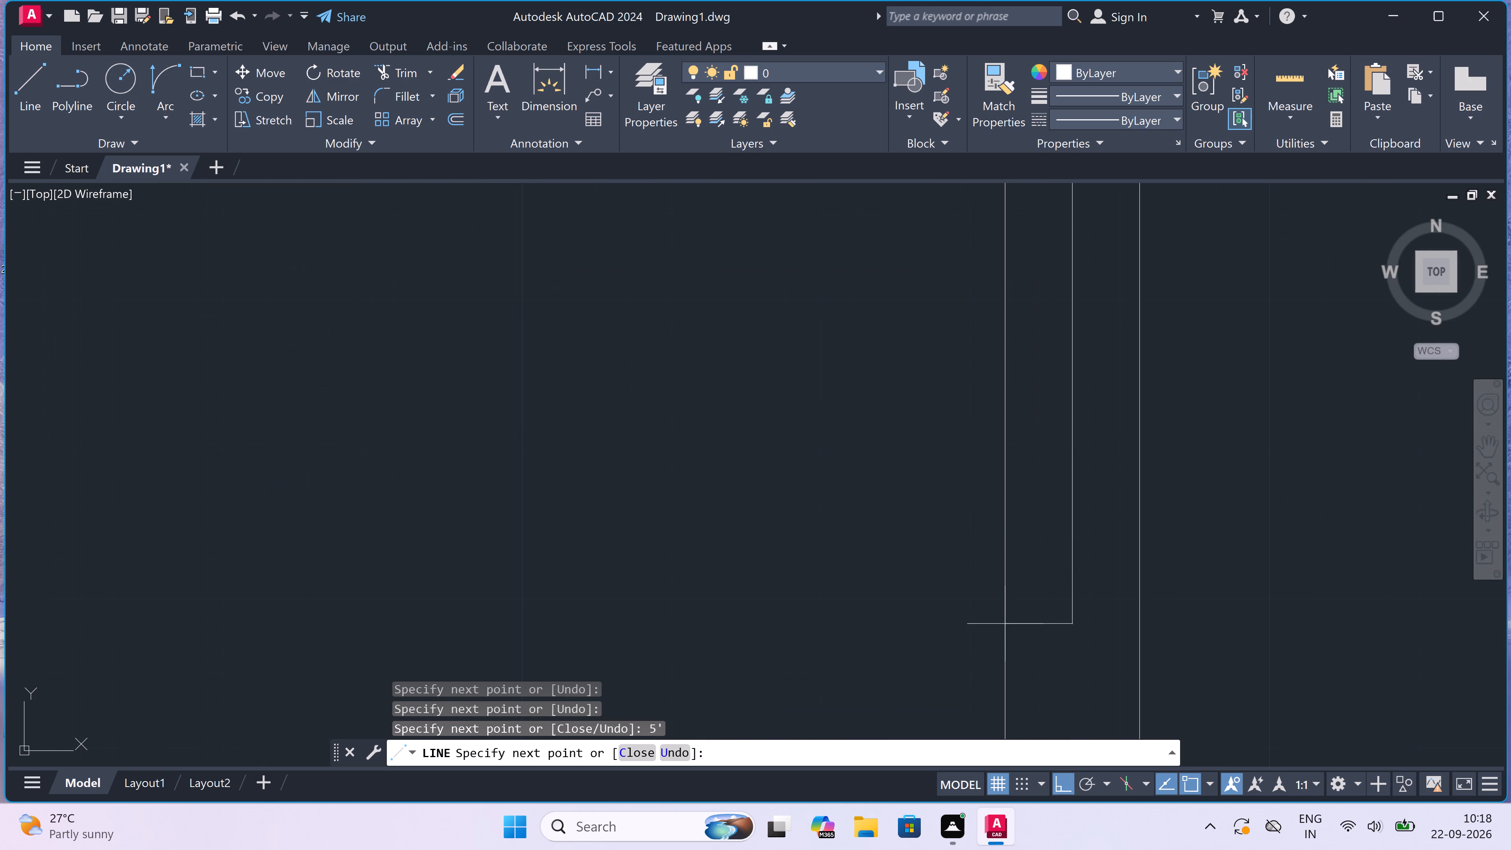
left_click(1008, 625)
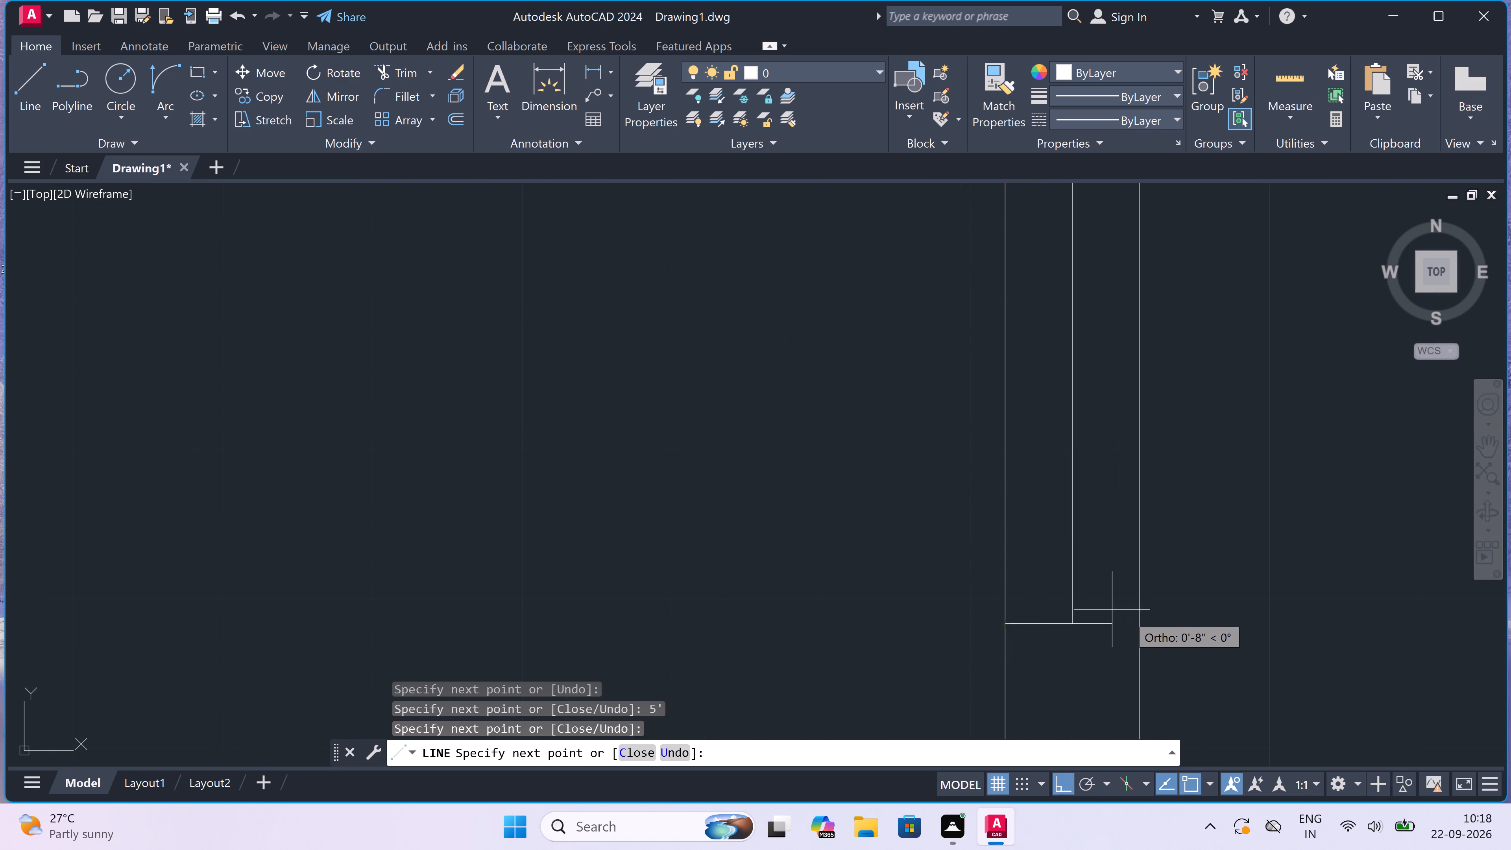
left_click(1136, 619)
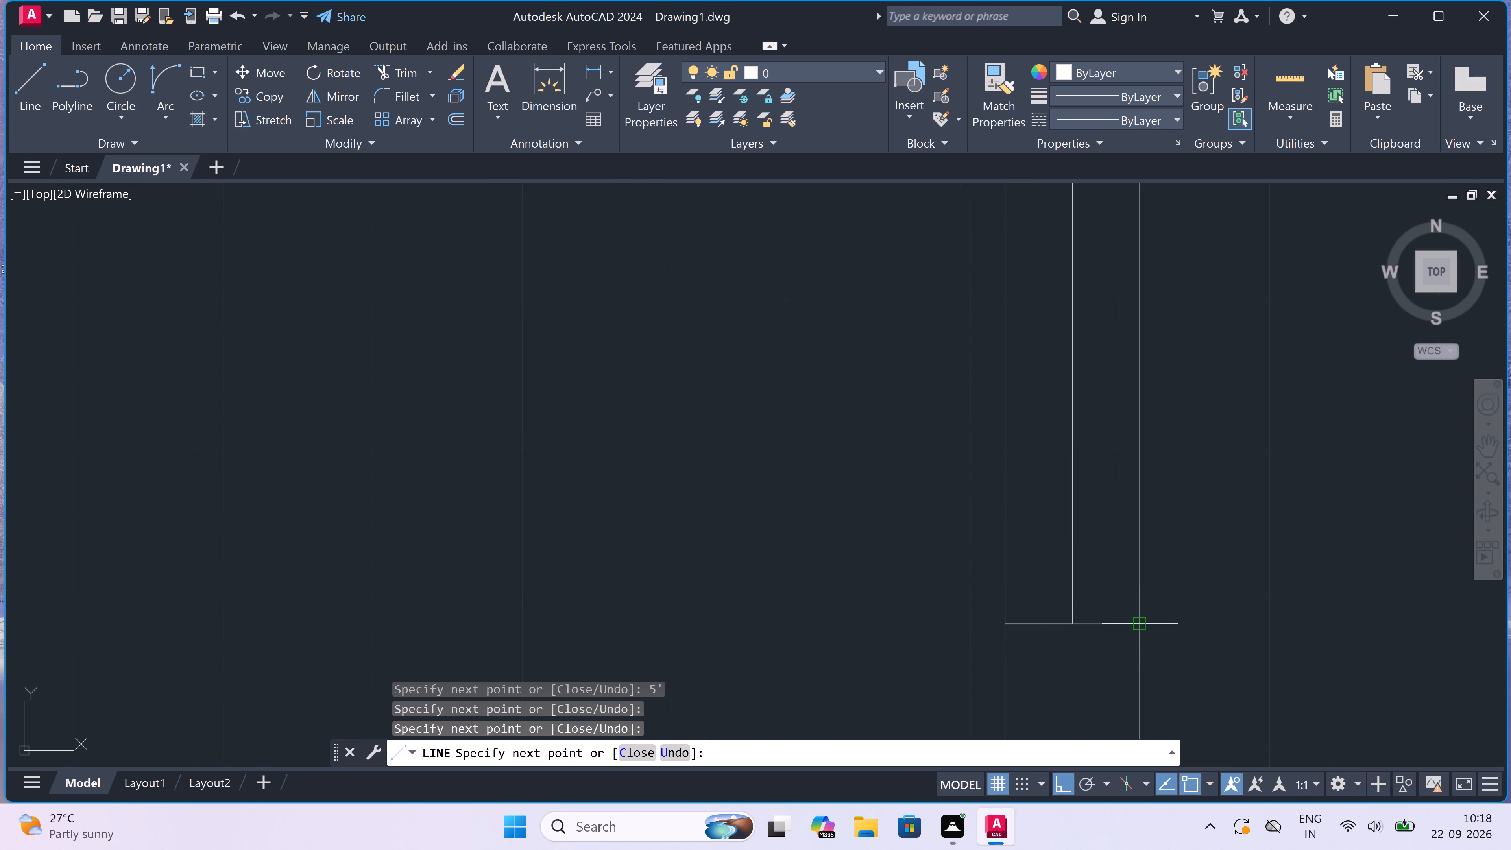
key("Escape")
Add a window in the right exterior wall of the right-hand plan's lower-right room.
scroll(1017, 510, "down", 4)
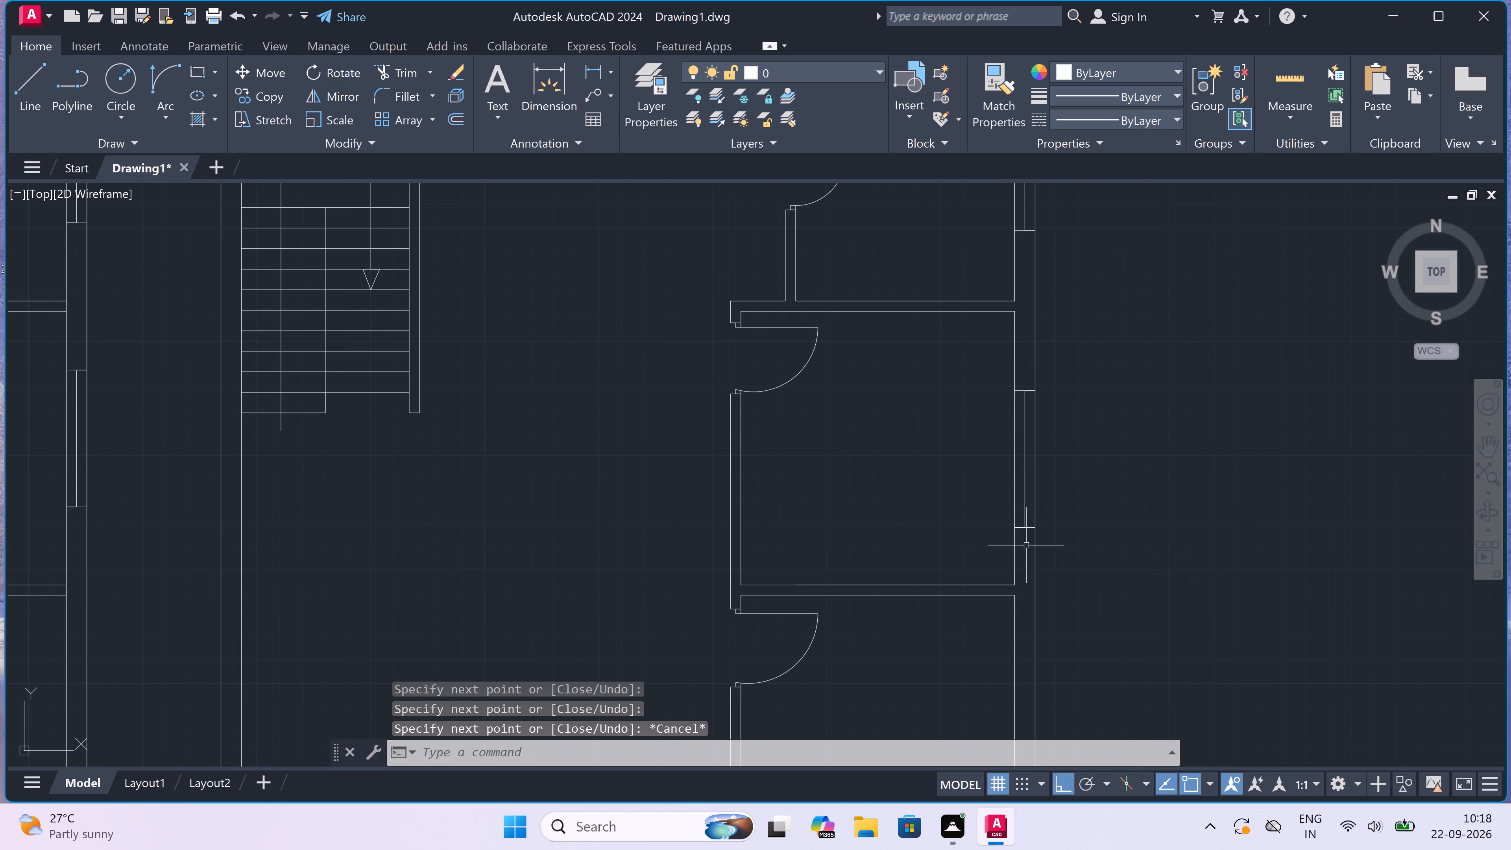
scroll(980, 548, "down", 3)
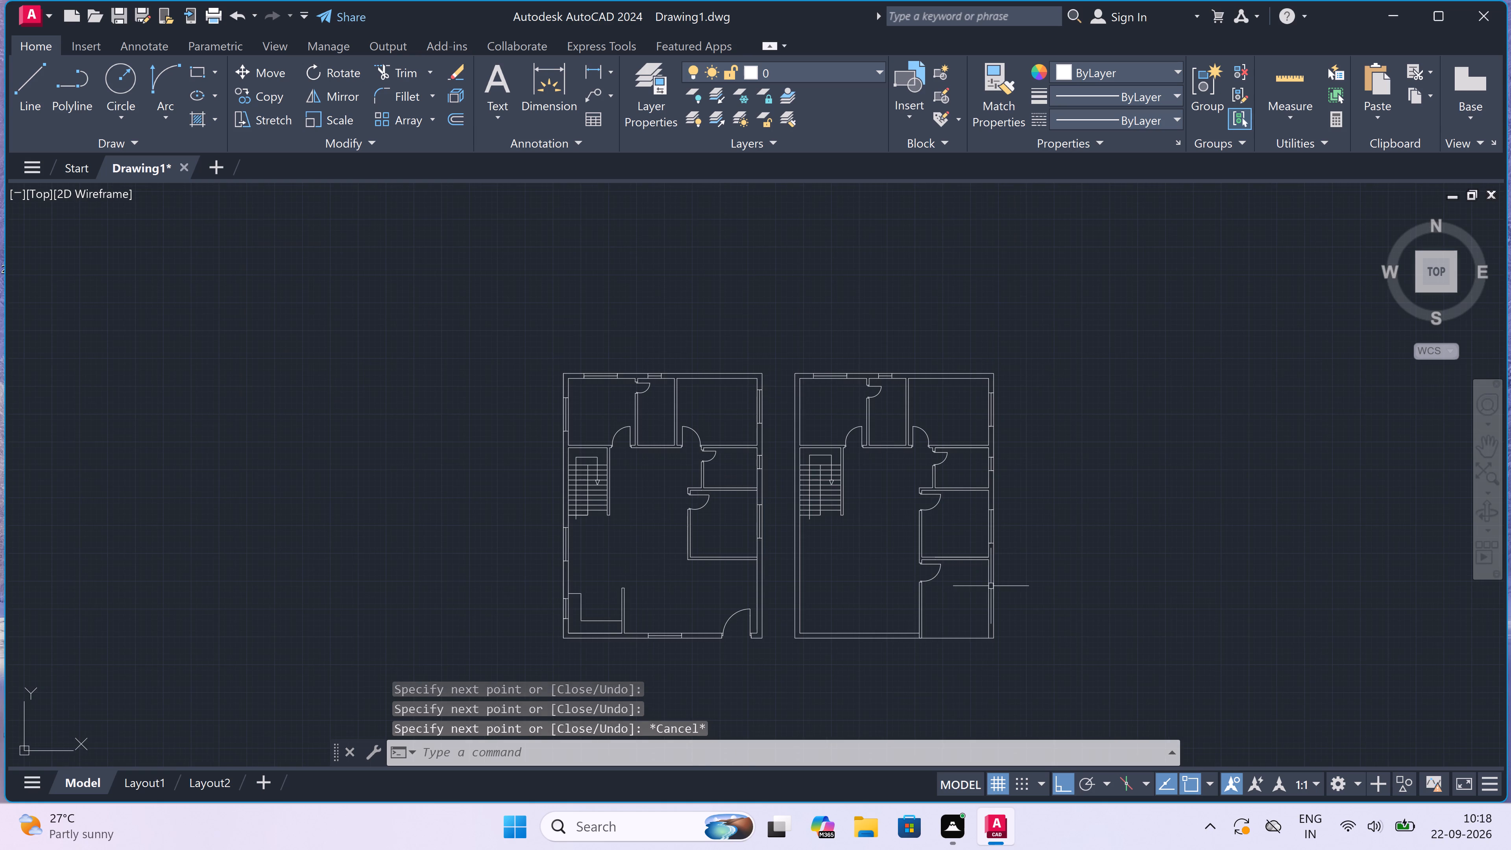
scroll(991, 586, "up", 3)
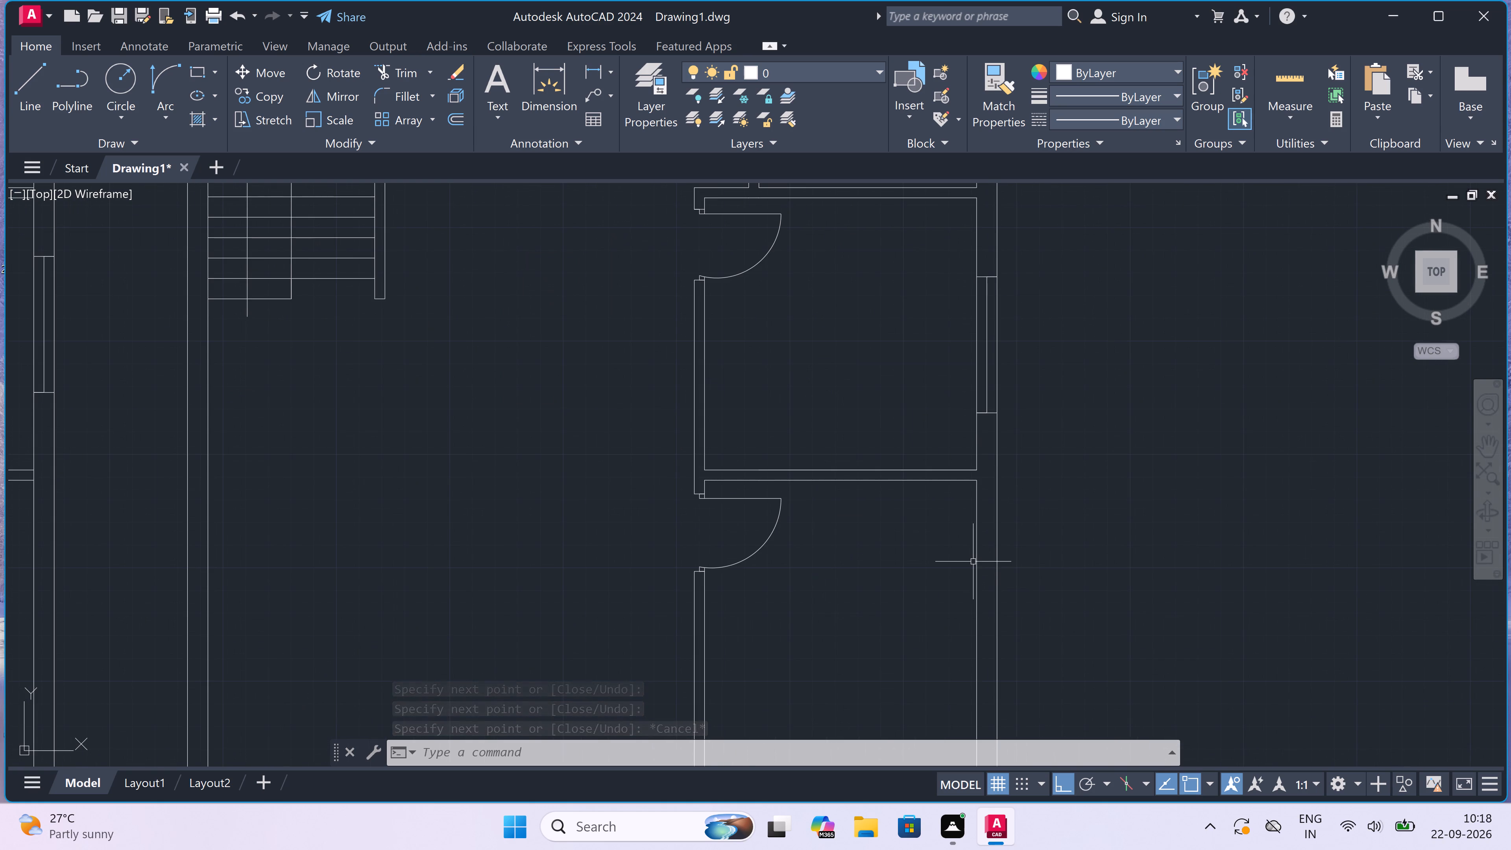
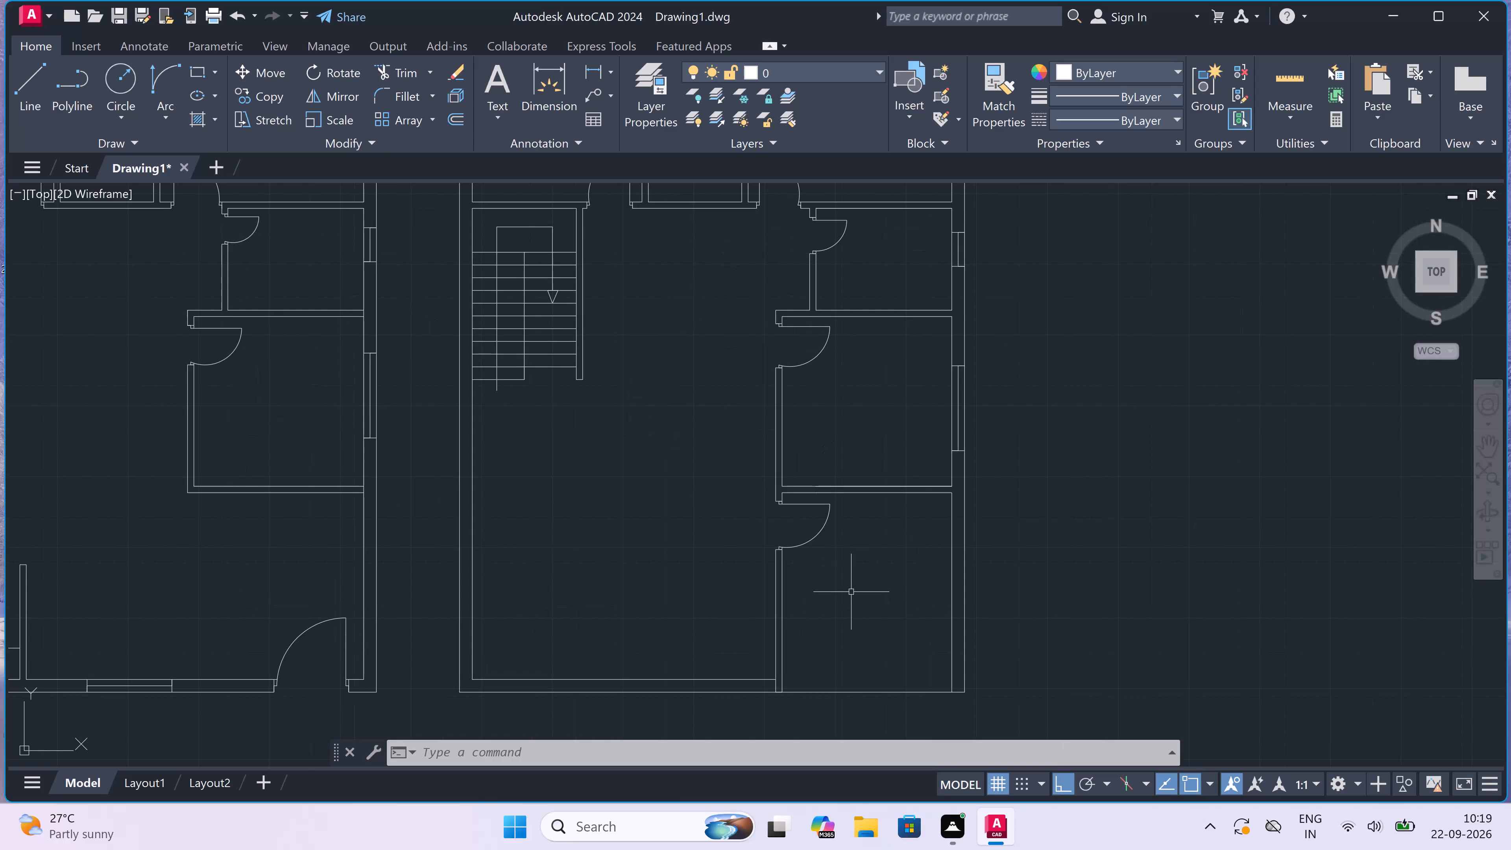
Draw a 3' window in the right-hand plan's left exterior wall near the bottom corner, with two jambs and a centre line.
scroll(849, 600, "down", 1)
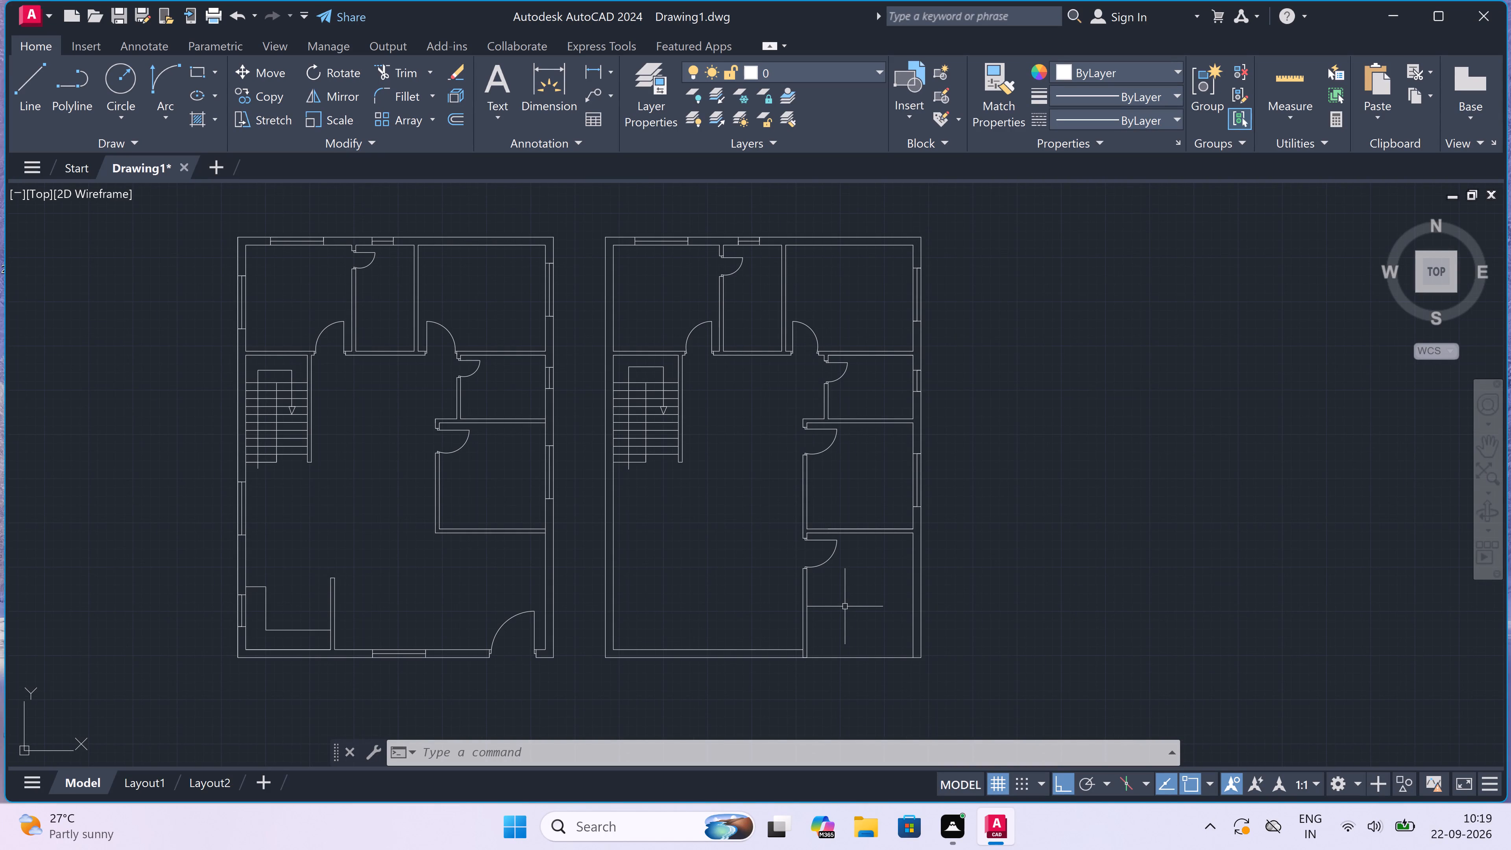
scroll(845, 606, "down", 1)
scroll(845, 606, "up", 2)
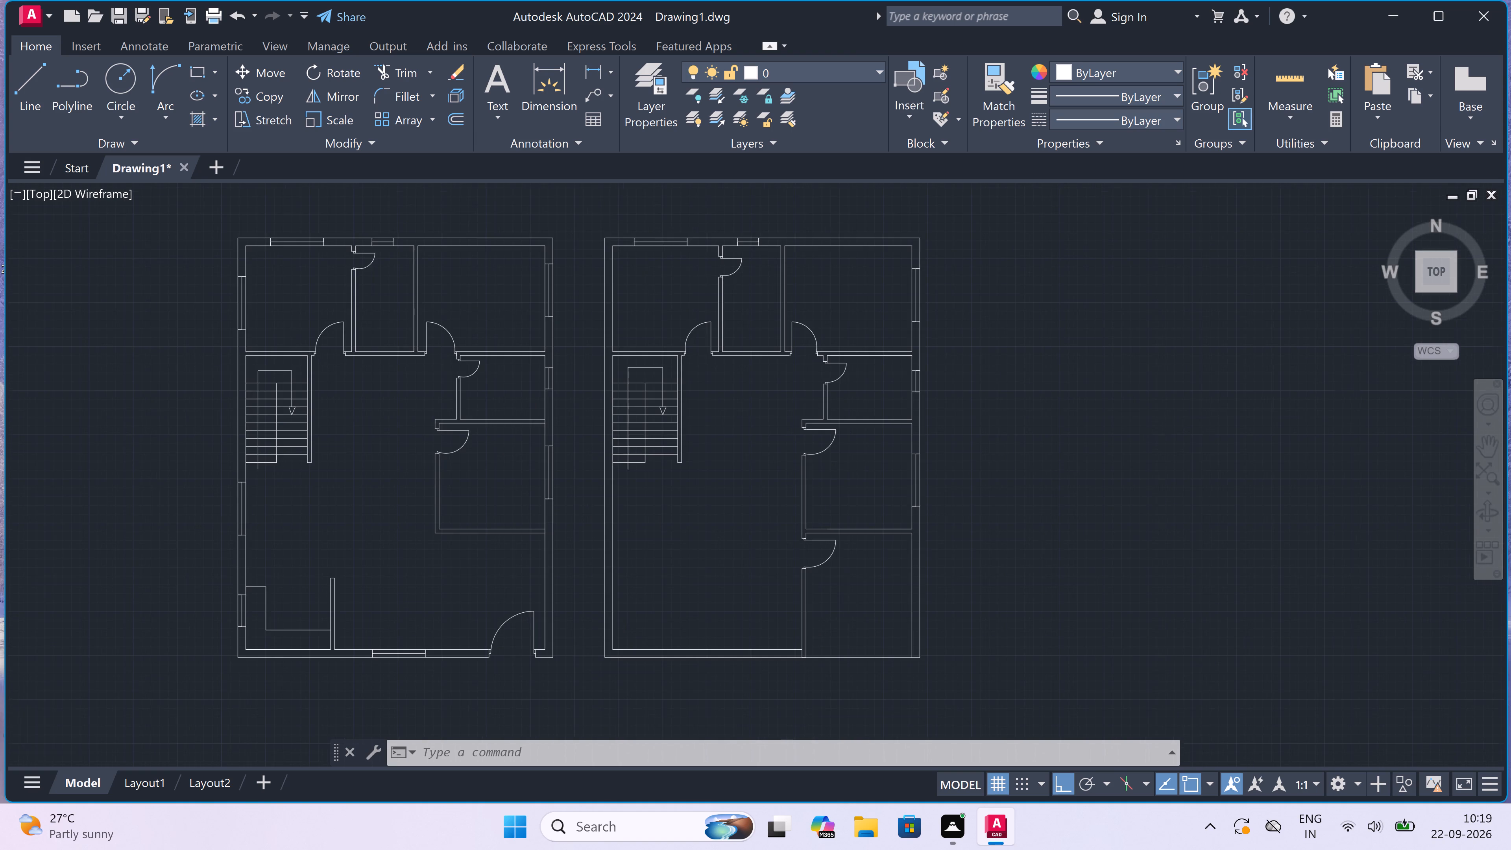
scroll(845, 606, "down", 1)
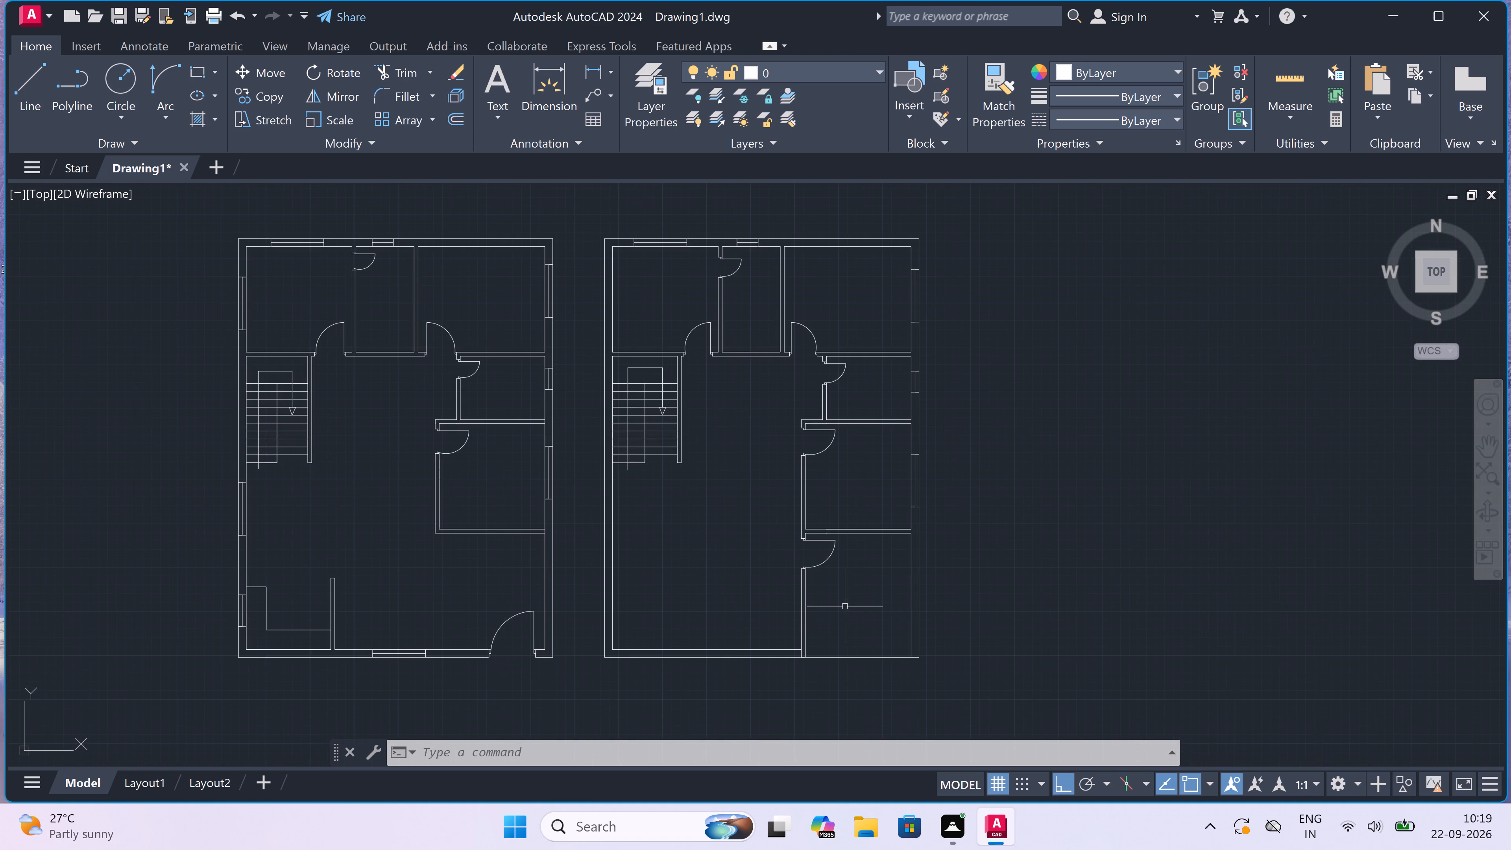
scroll(845, 606, "up", 1)
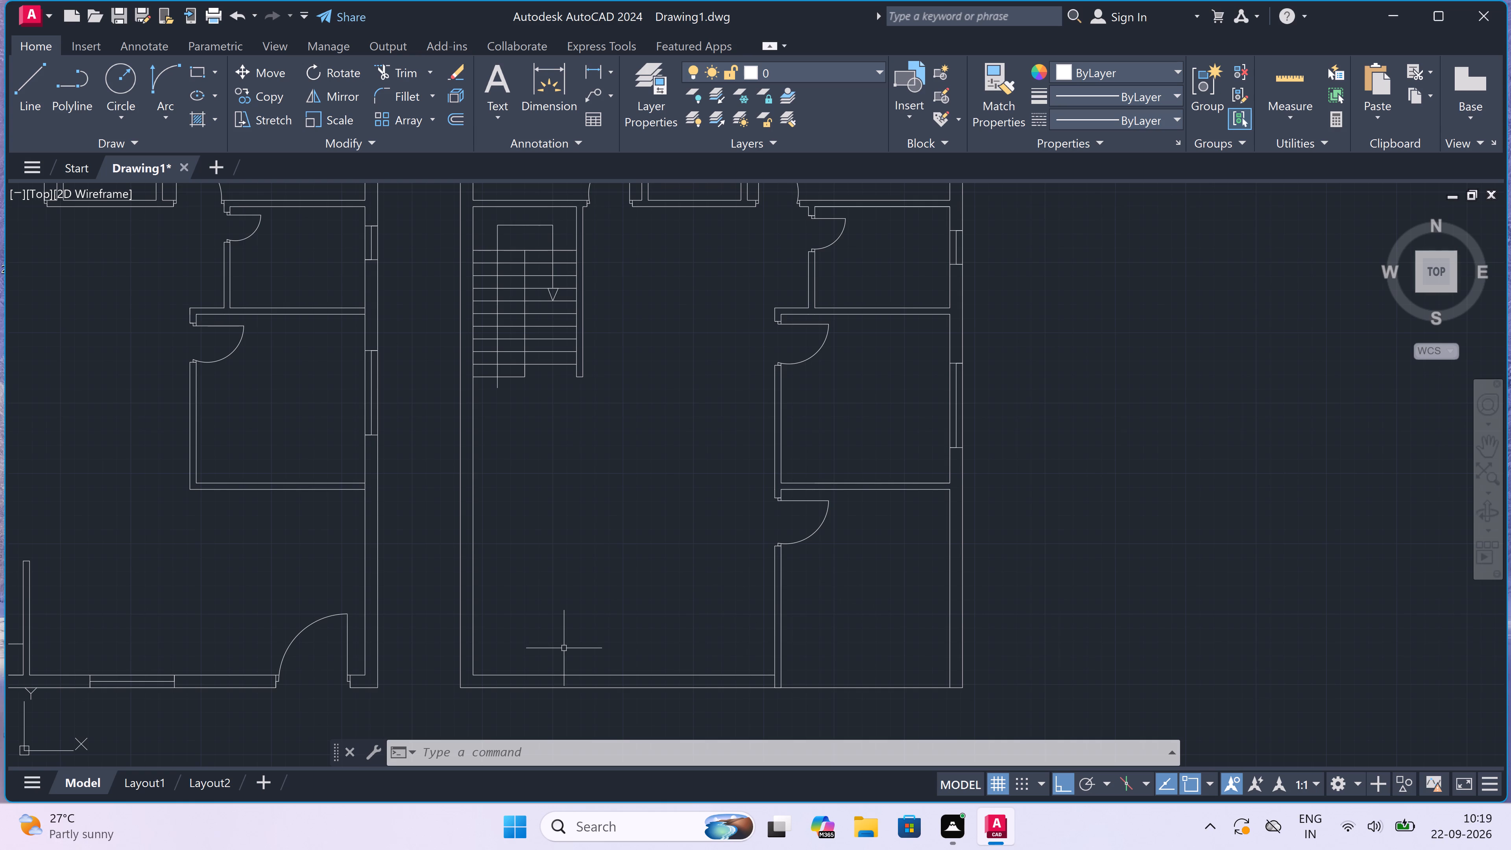
scroll(431, 608, "up", 2)
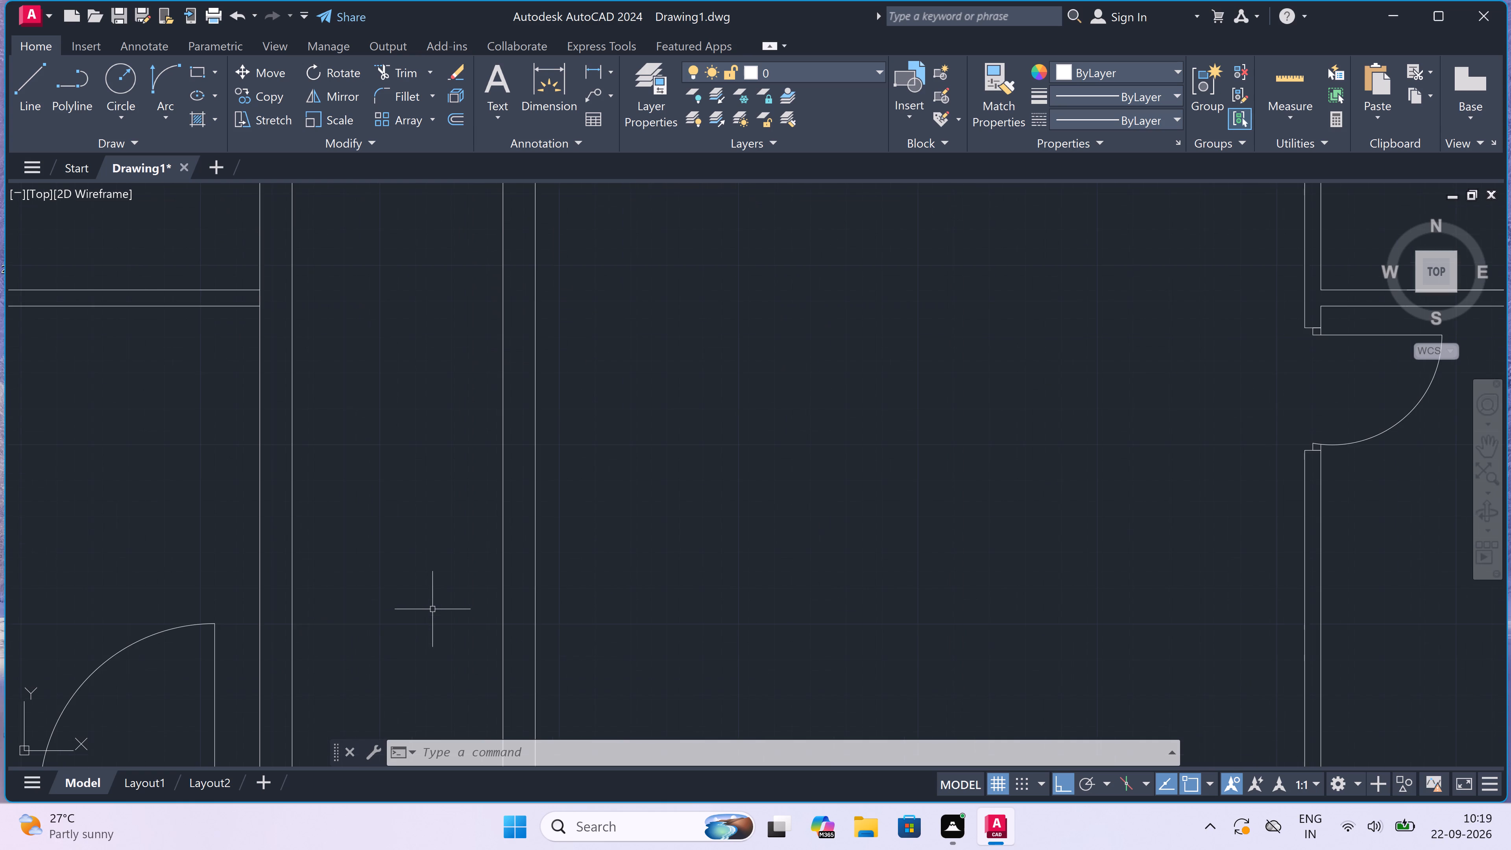
scroll(443, 612, "down", 2)
scroll(456, 672, "up", 2)
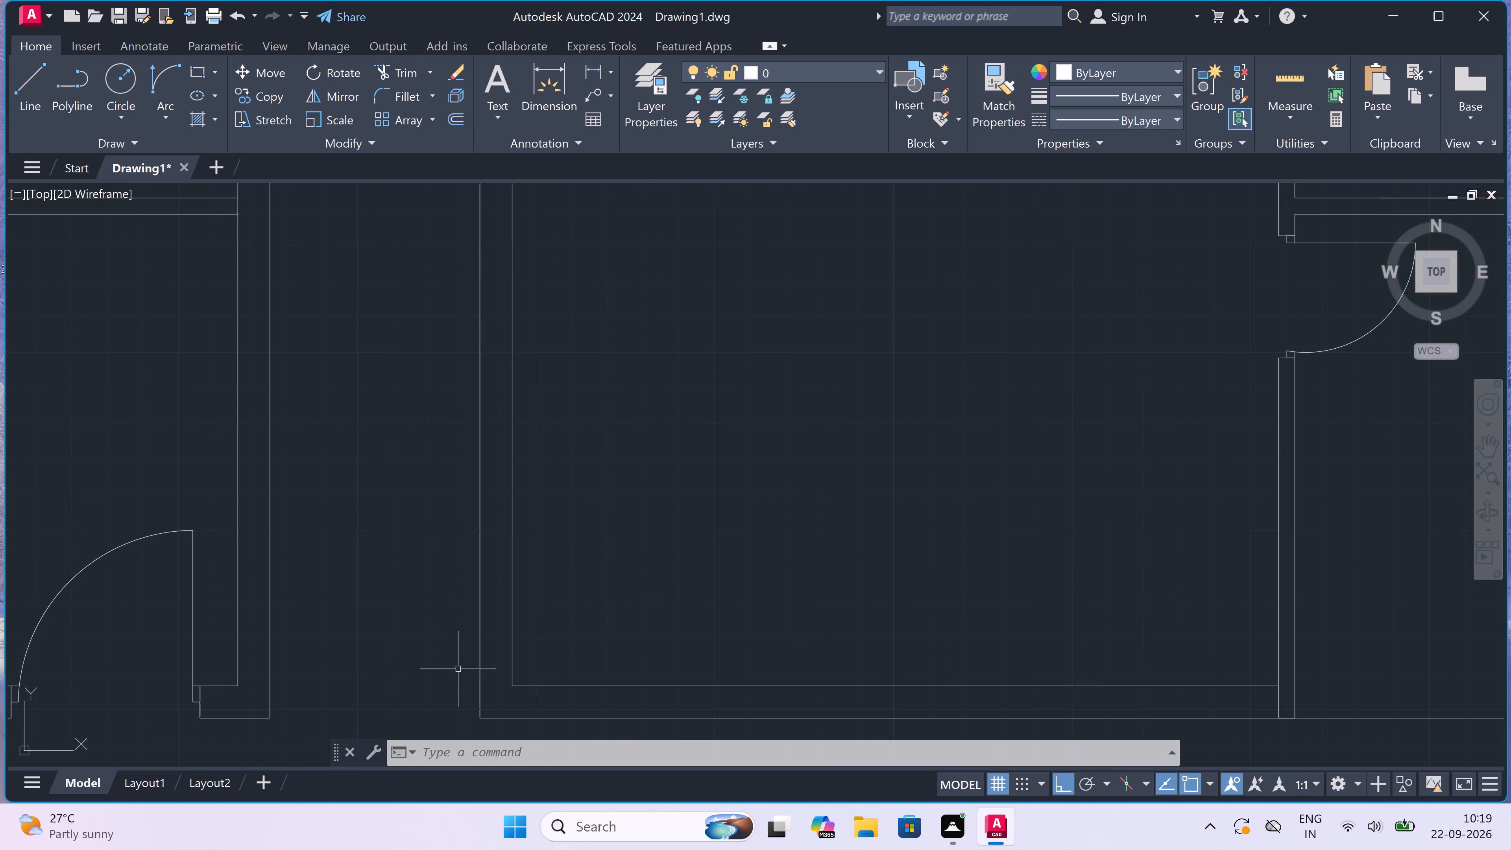
key("l")
key("space")
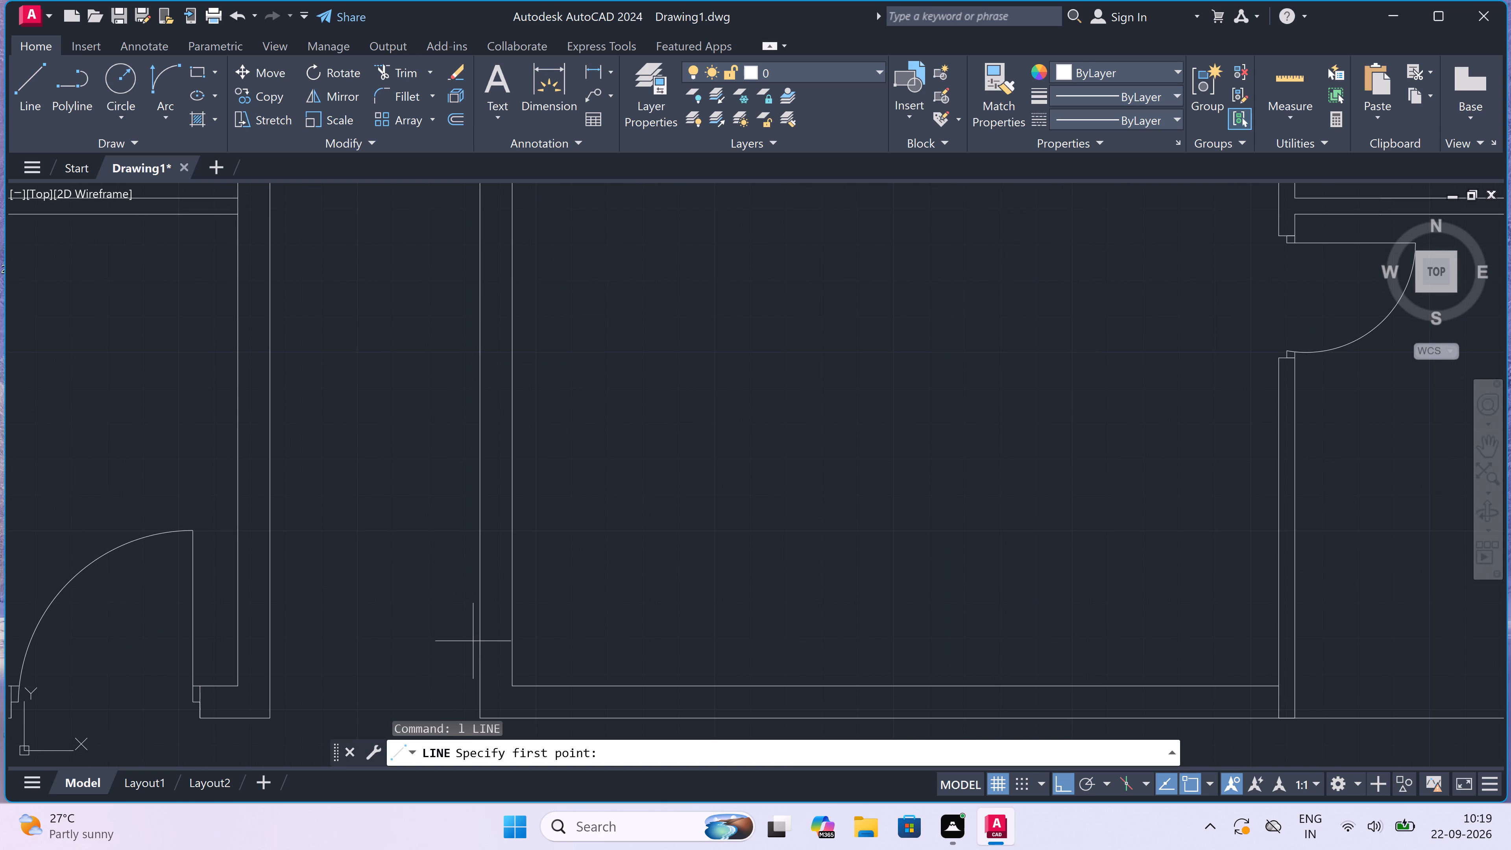
left_click(483, 550)
left_click(515, 548)
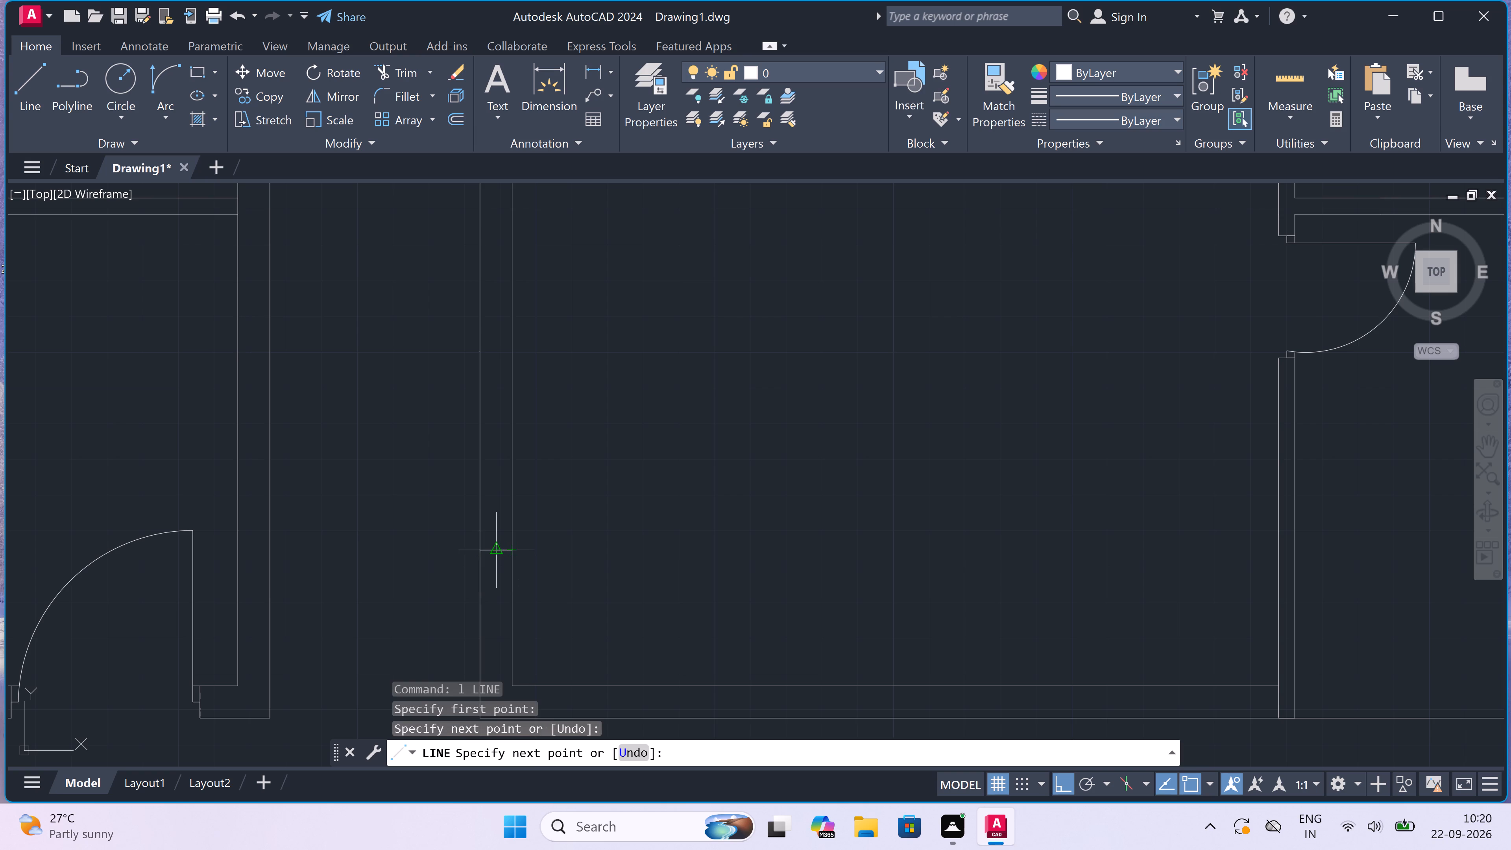
left_click(501, 550)
type("3'")
key("space")
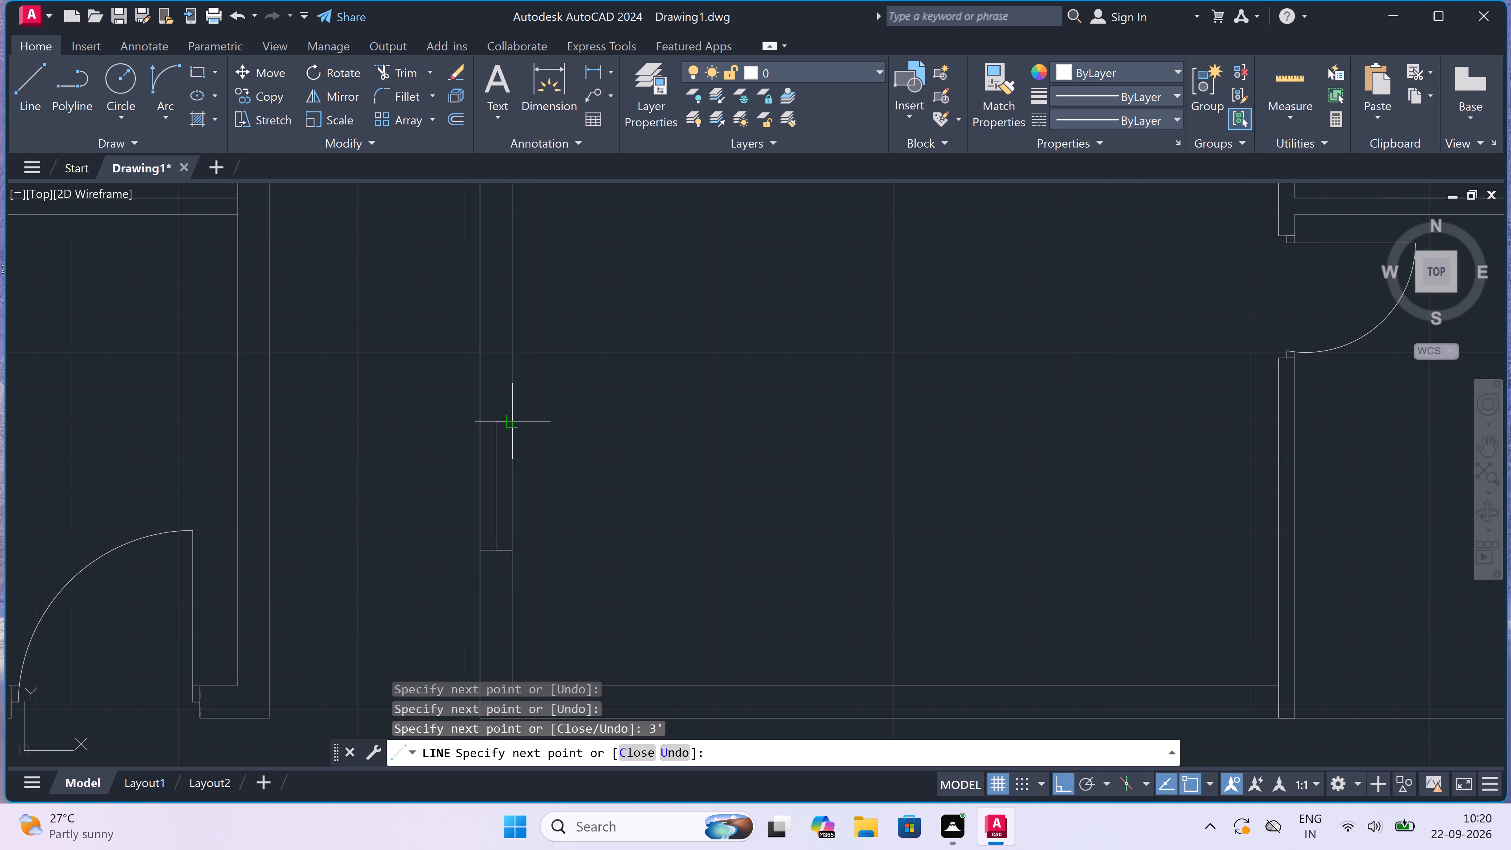
left_click(510, 426)
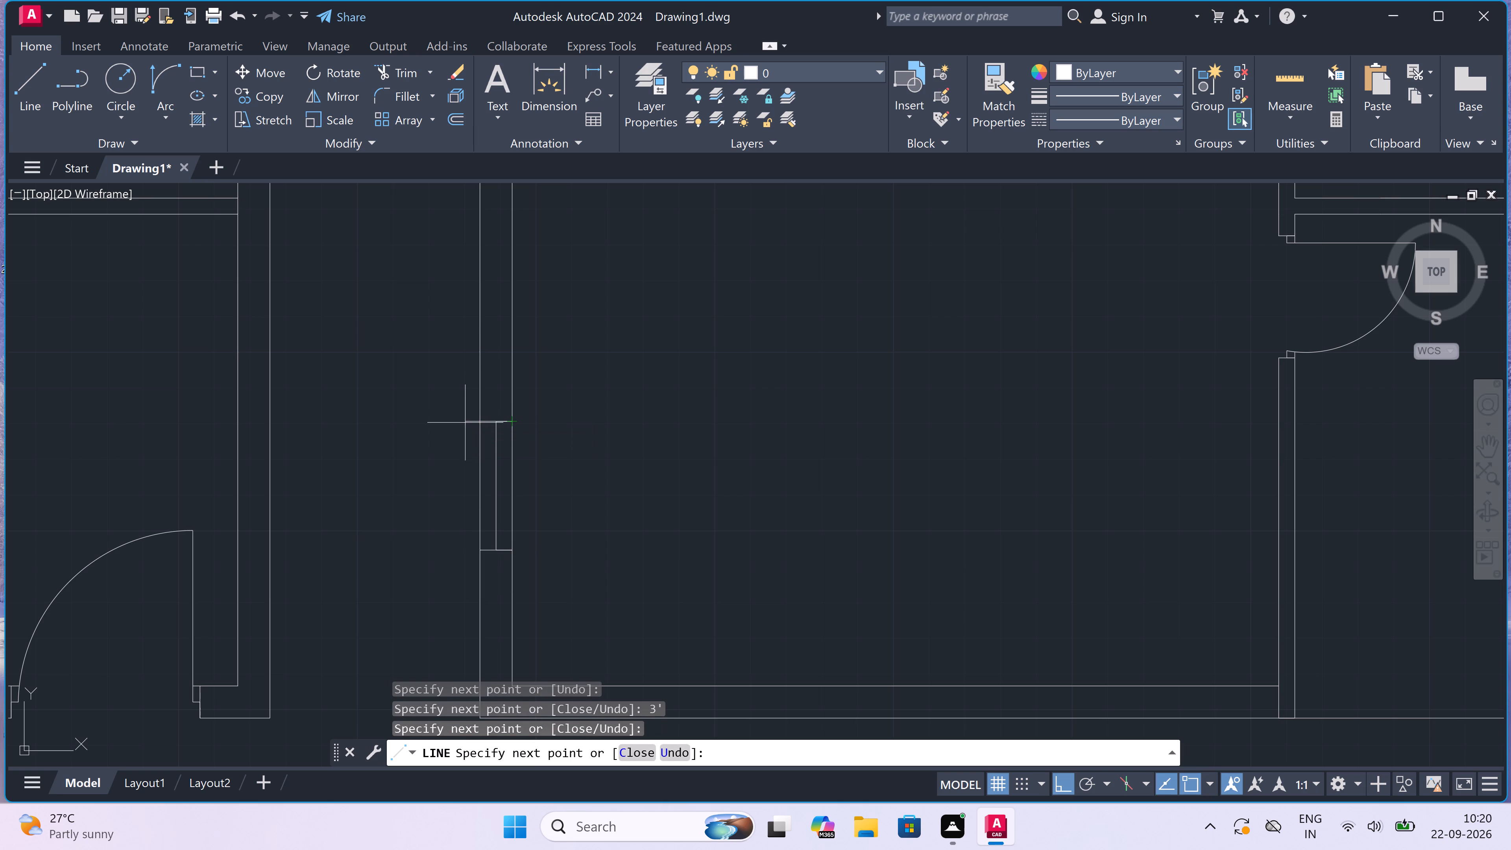
double_click(477, 419)
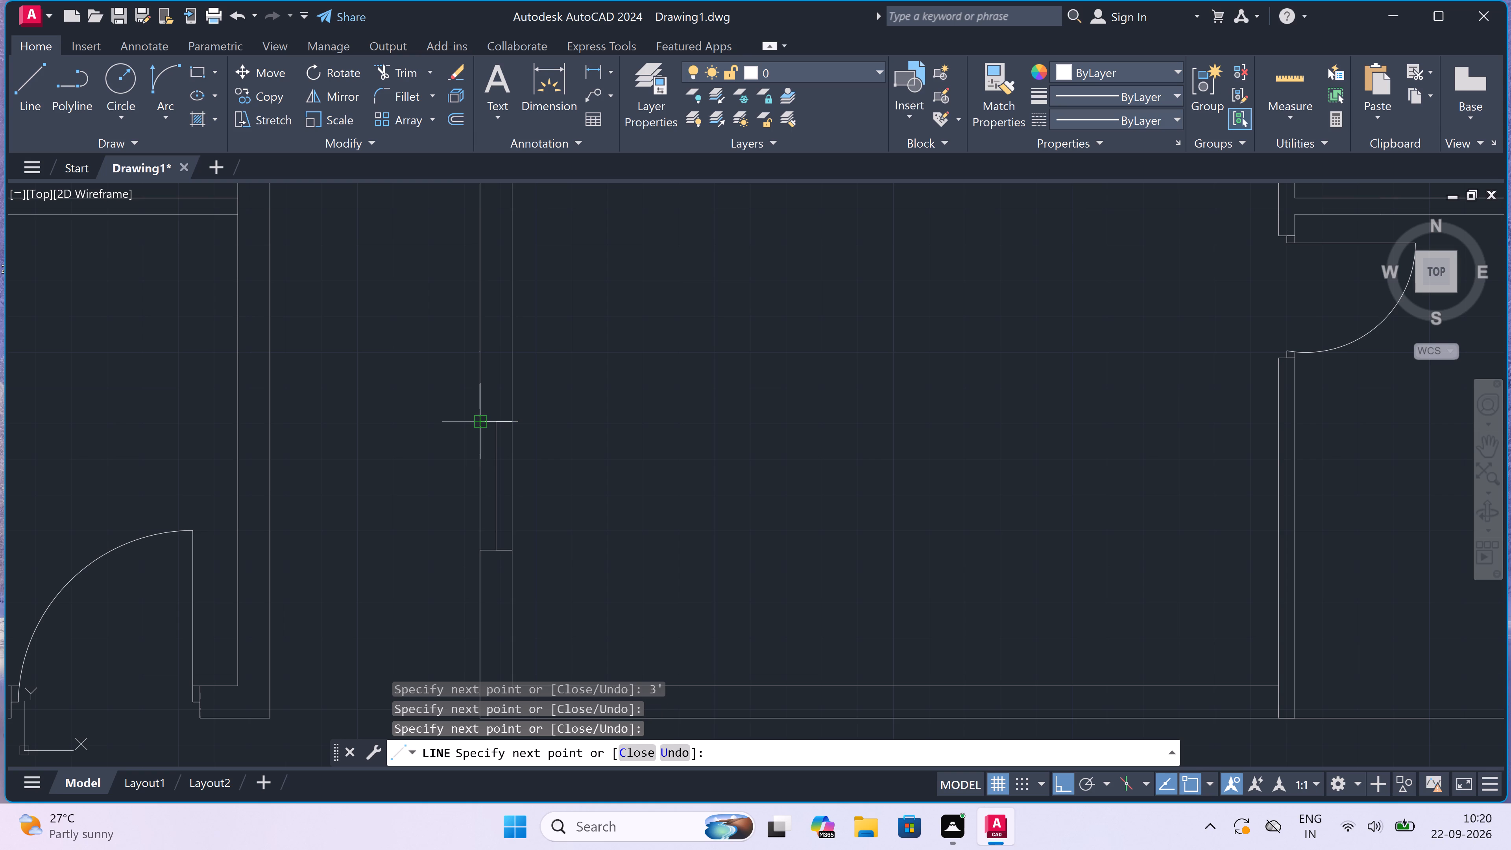
key("Escape")
Draw a 5' window in the right-hand plan's left exterior wall just below the staircase, with two jambs and a centre line.
scroll(477, 420, "down", 4)
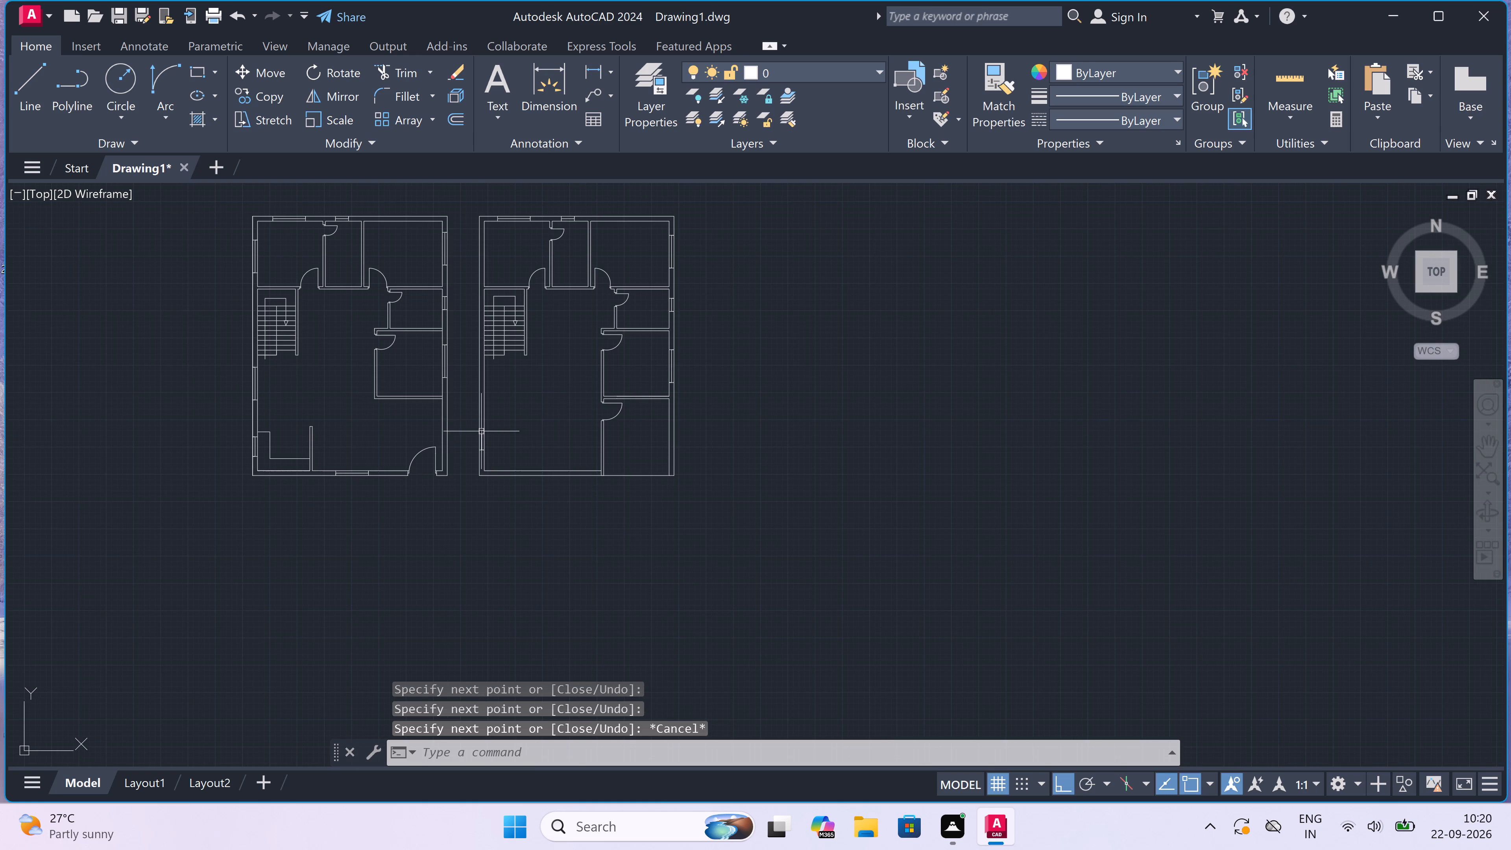
scroll(473, 361, "up", 4)
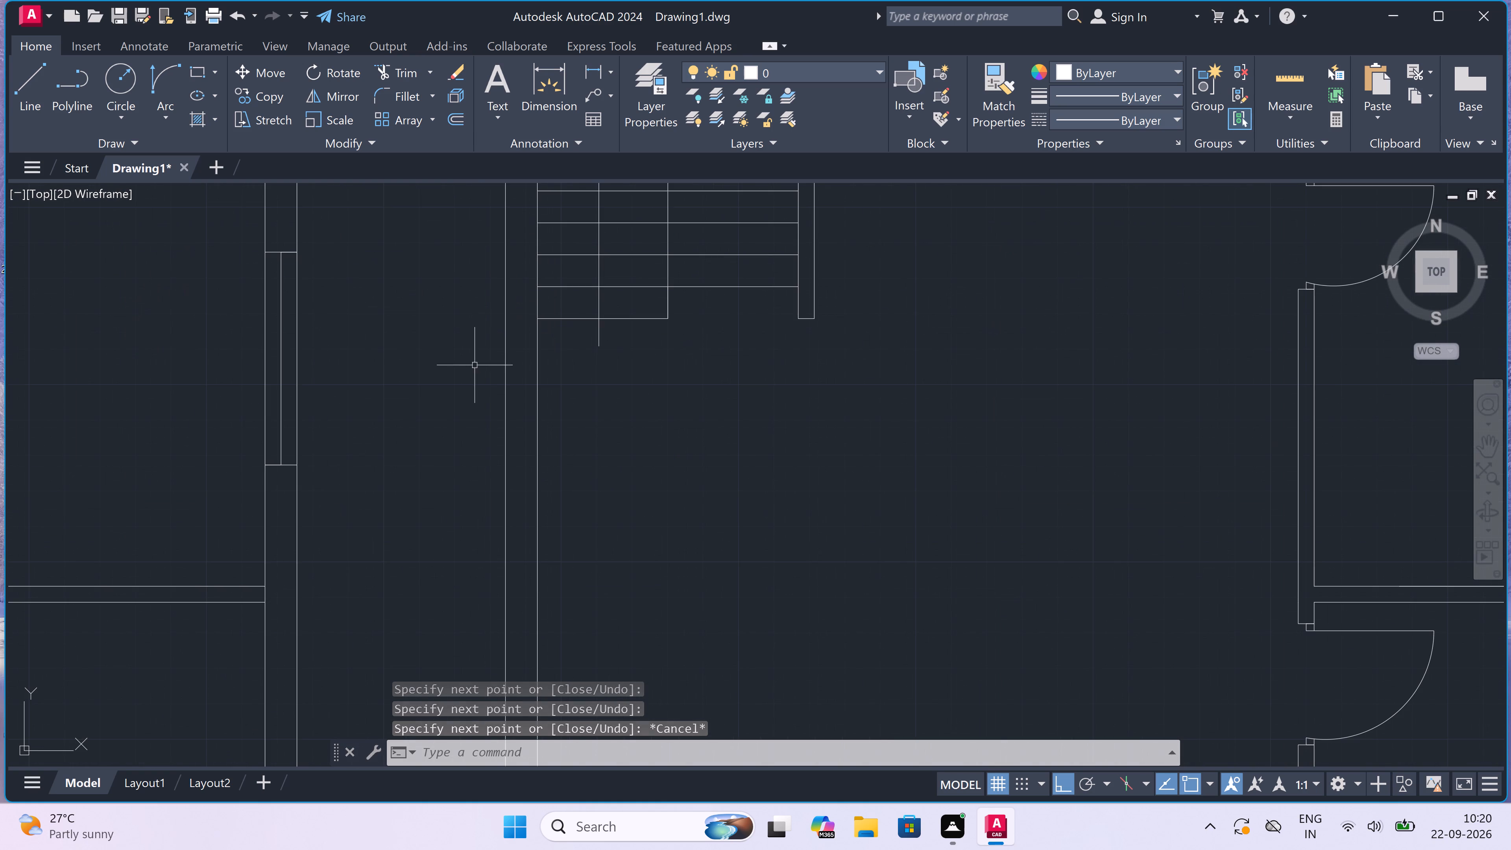
key("space")
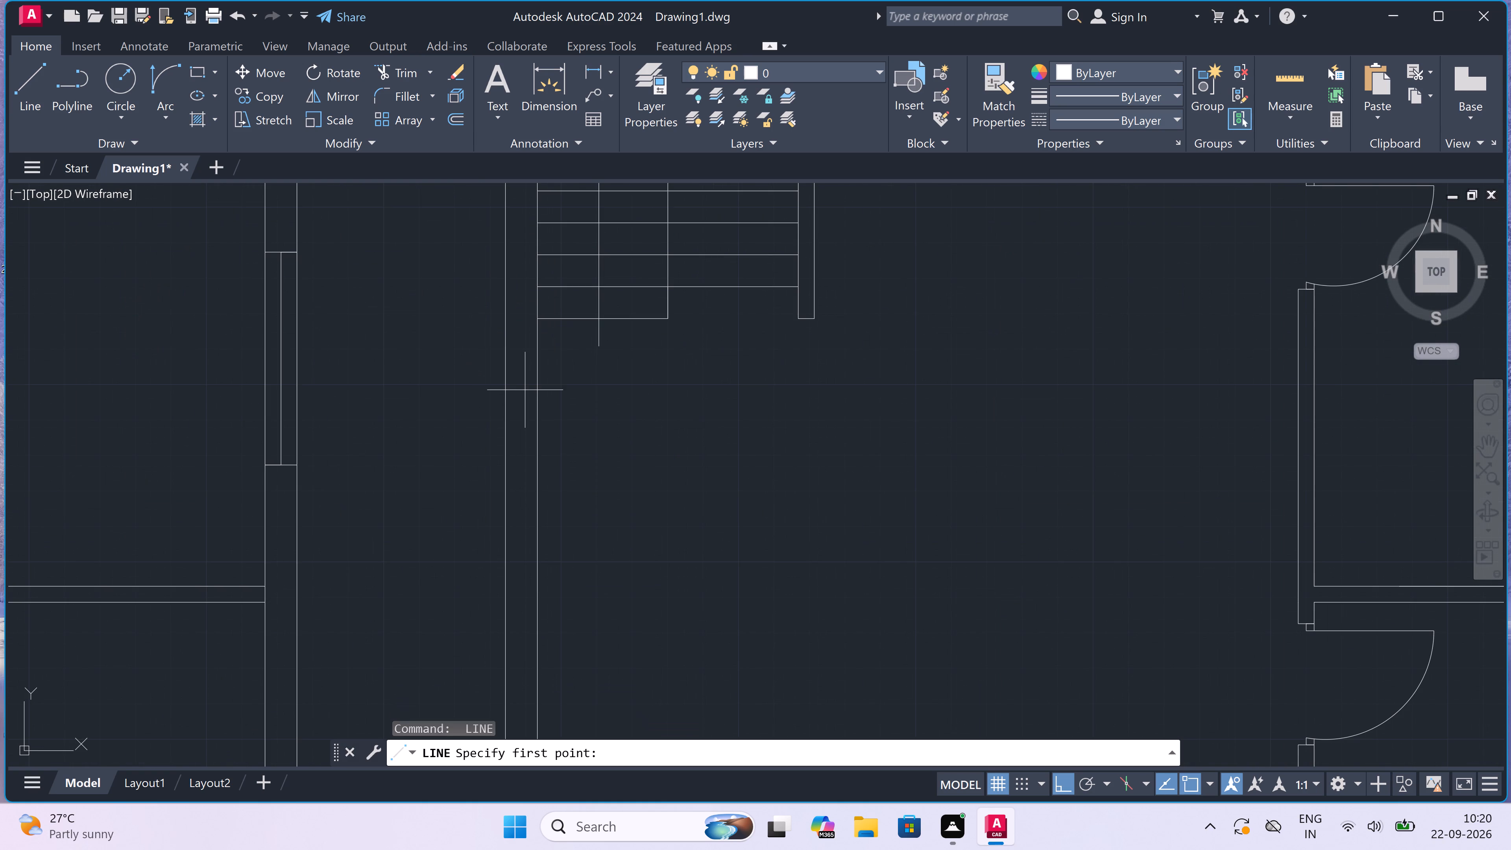
left_click(537, 389)
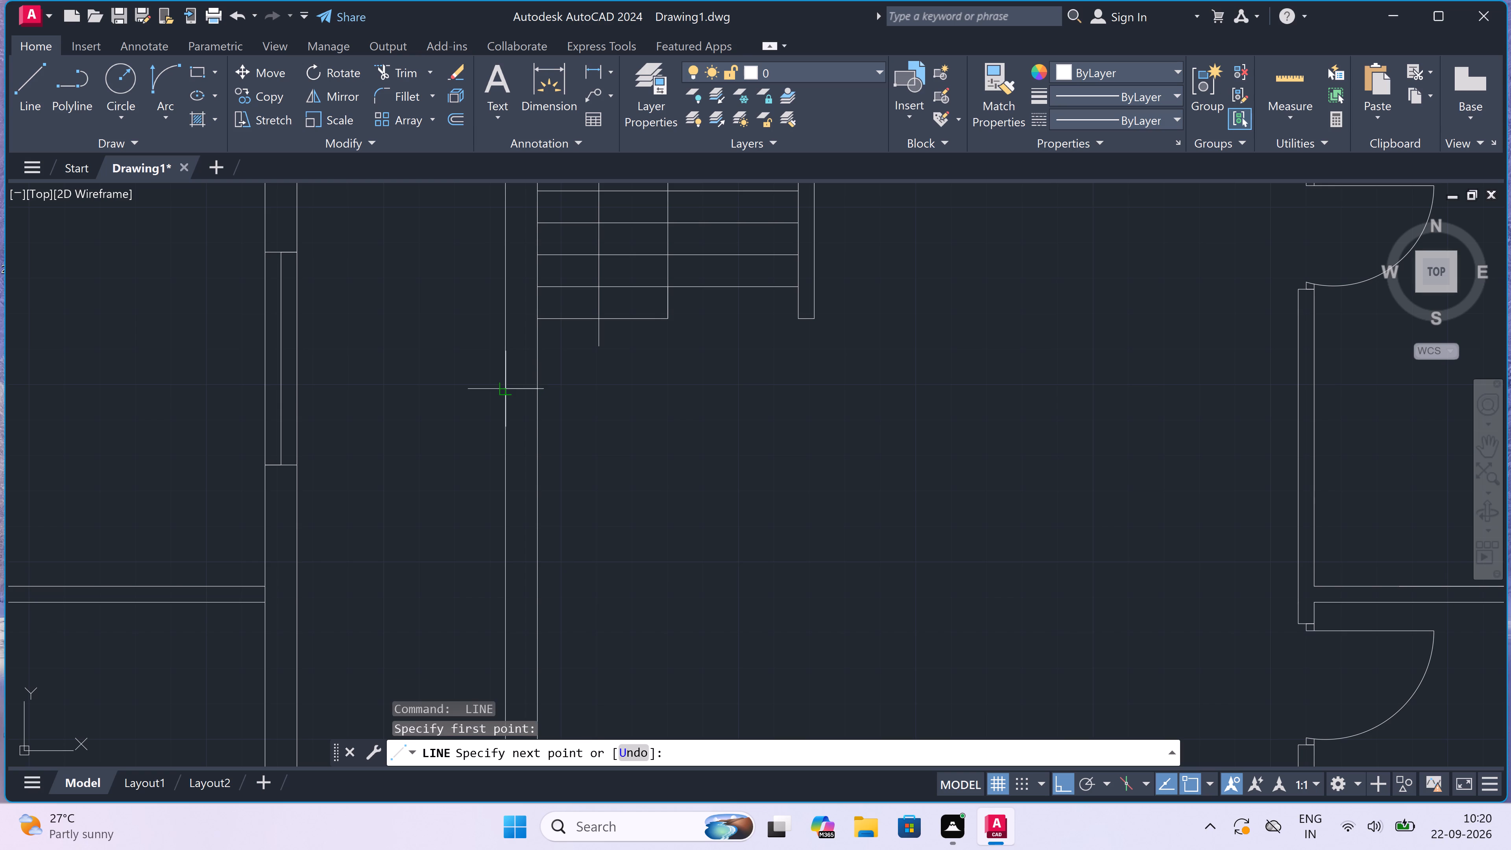
left_click(508, 387)
left_click(524, 393)
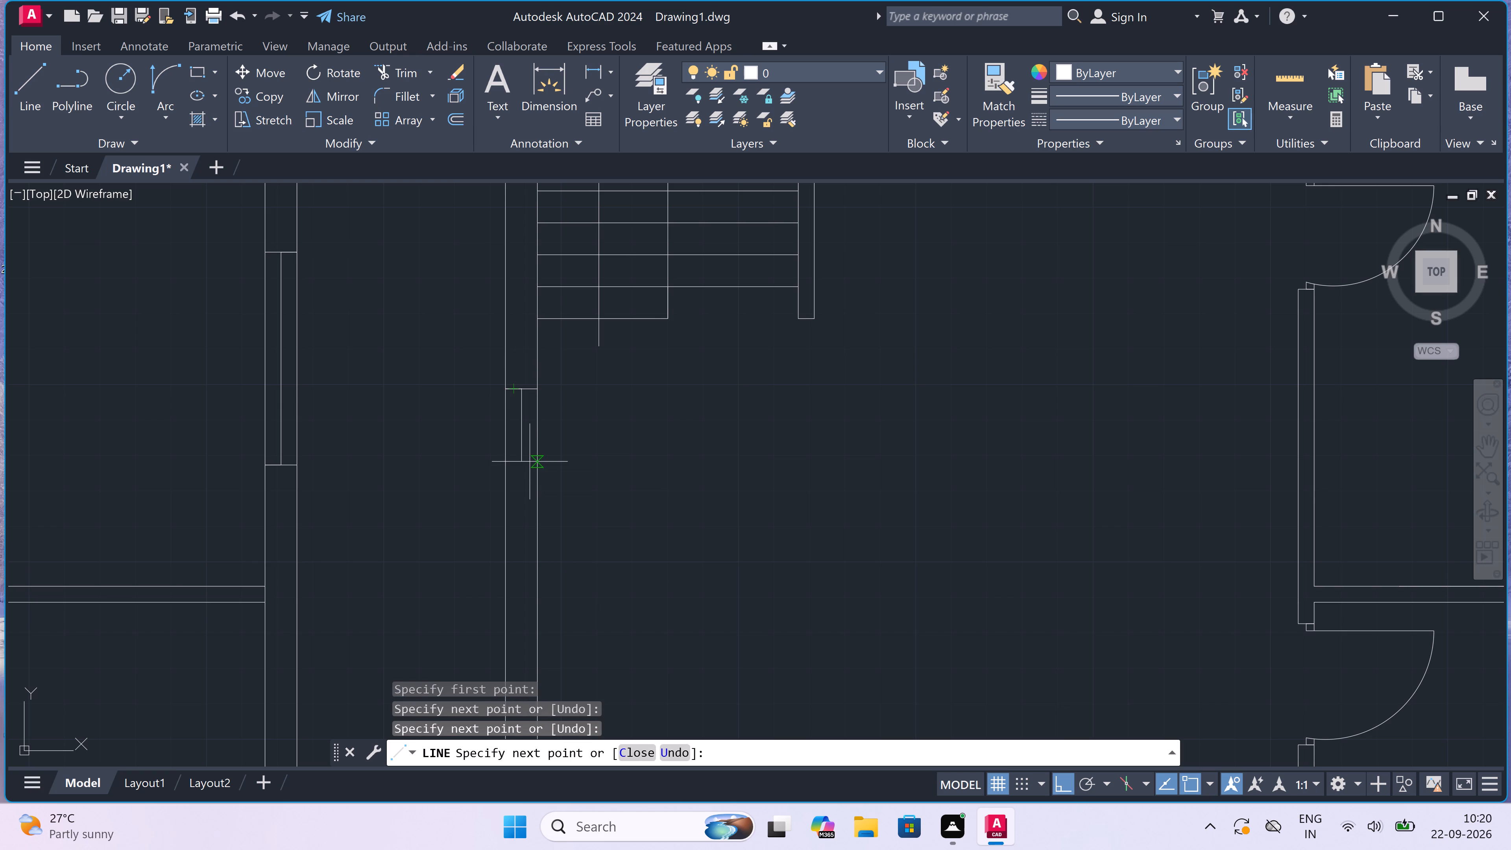
type("5'")
key("space")
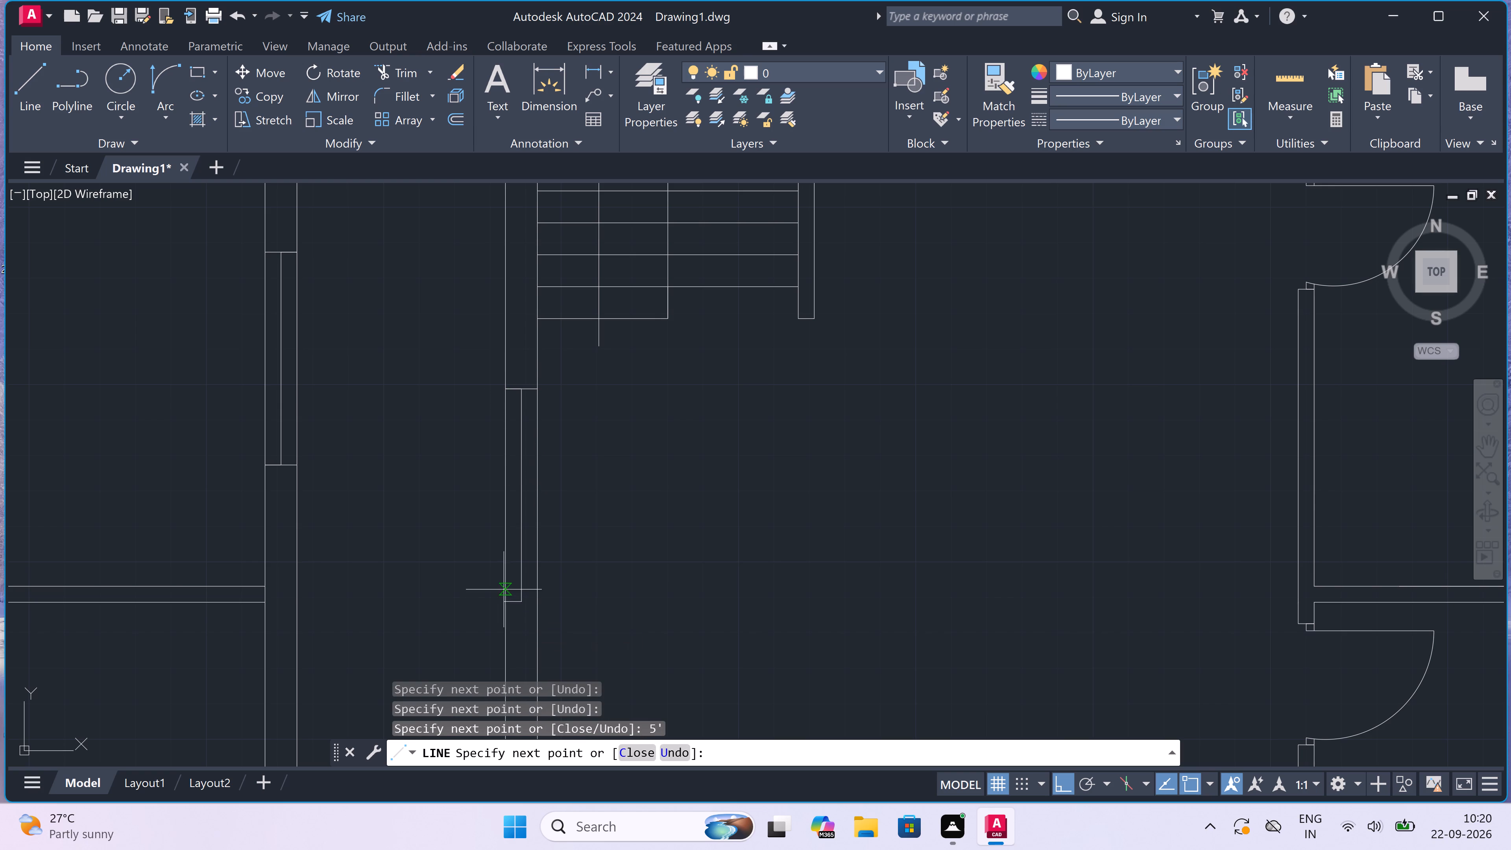
scroll(499, 584, "up", 2)
left_click(519, 633)
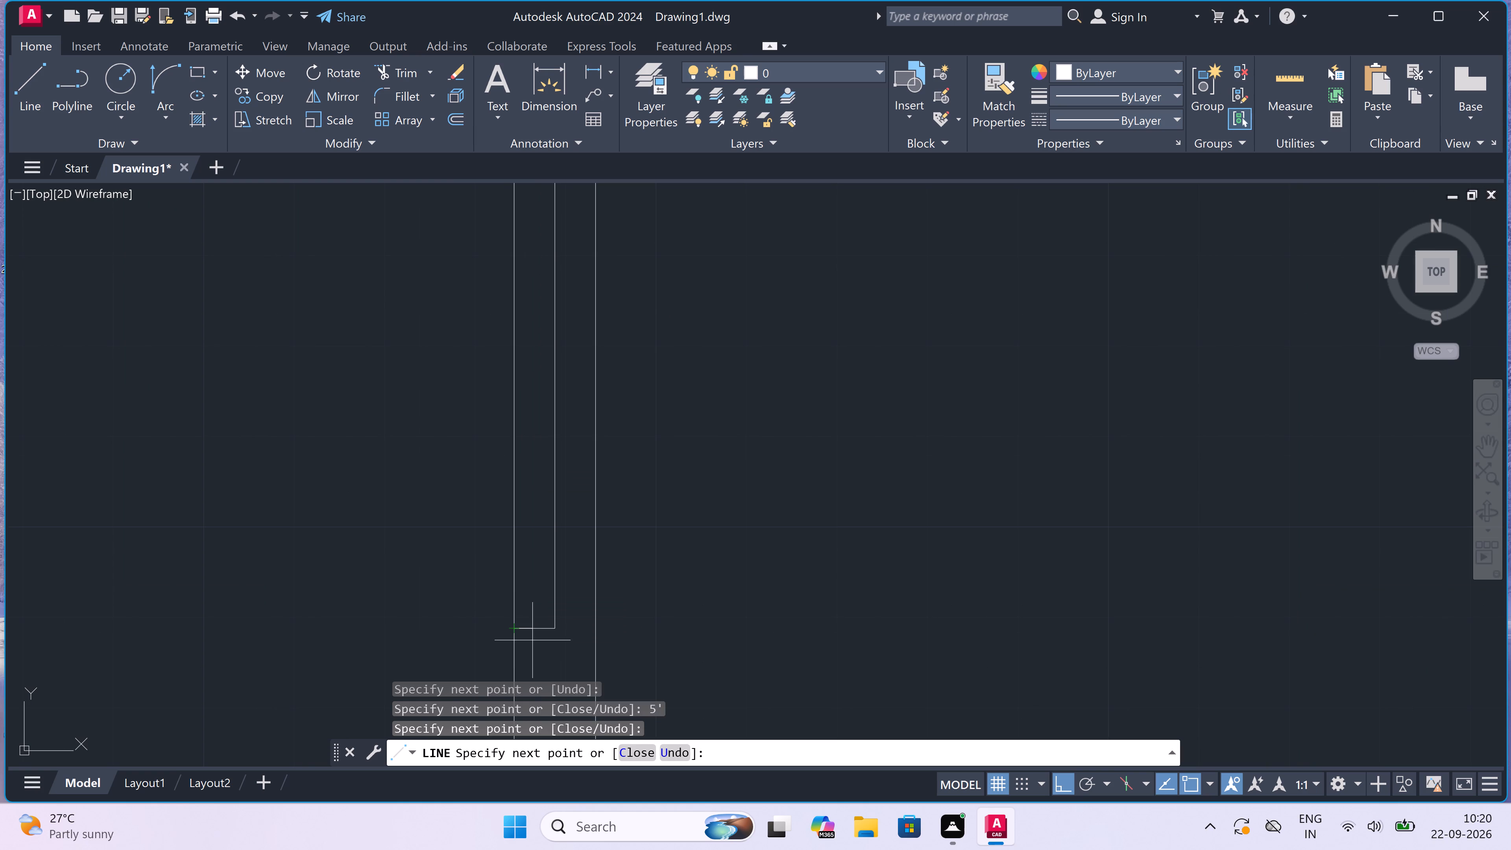
left_click(599, 628)
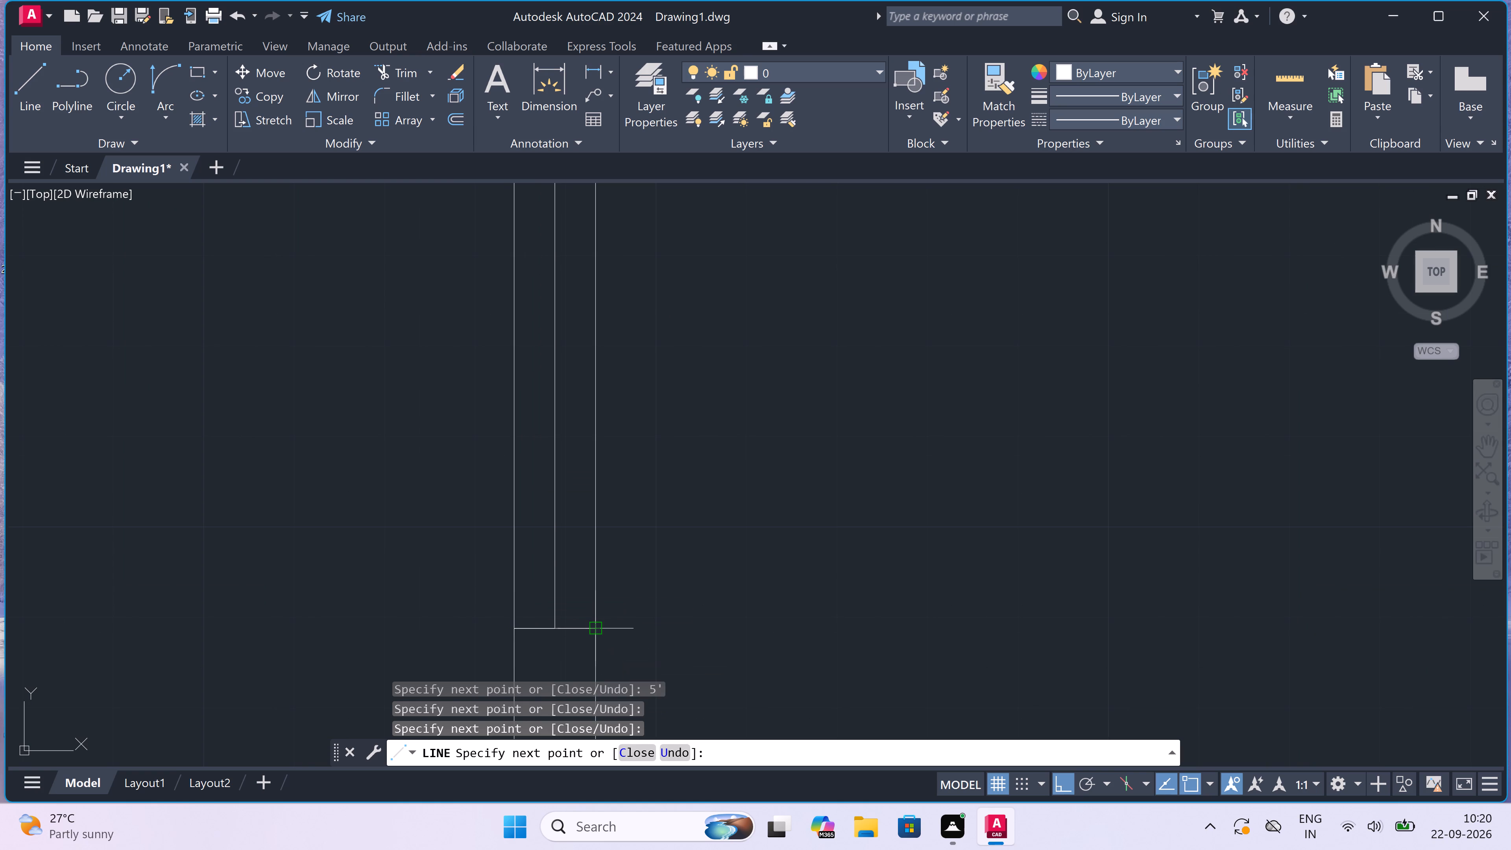
key("Escape")
Start a multiline text in the lower part of the left-hand plan's top-left room and enter MASTER BEDROOM.
scroll(550, 558, "down", 6)
scroll(623, 593, "up", 1)
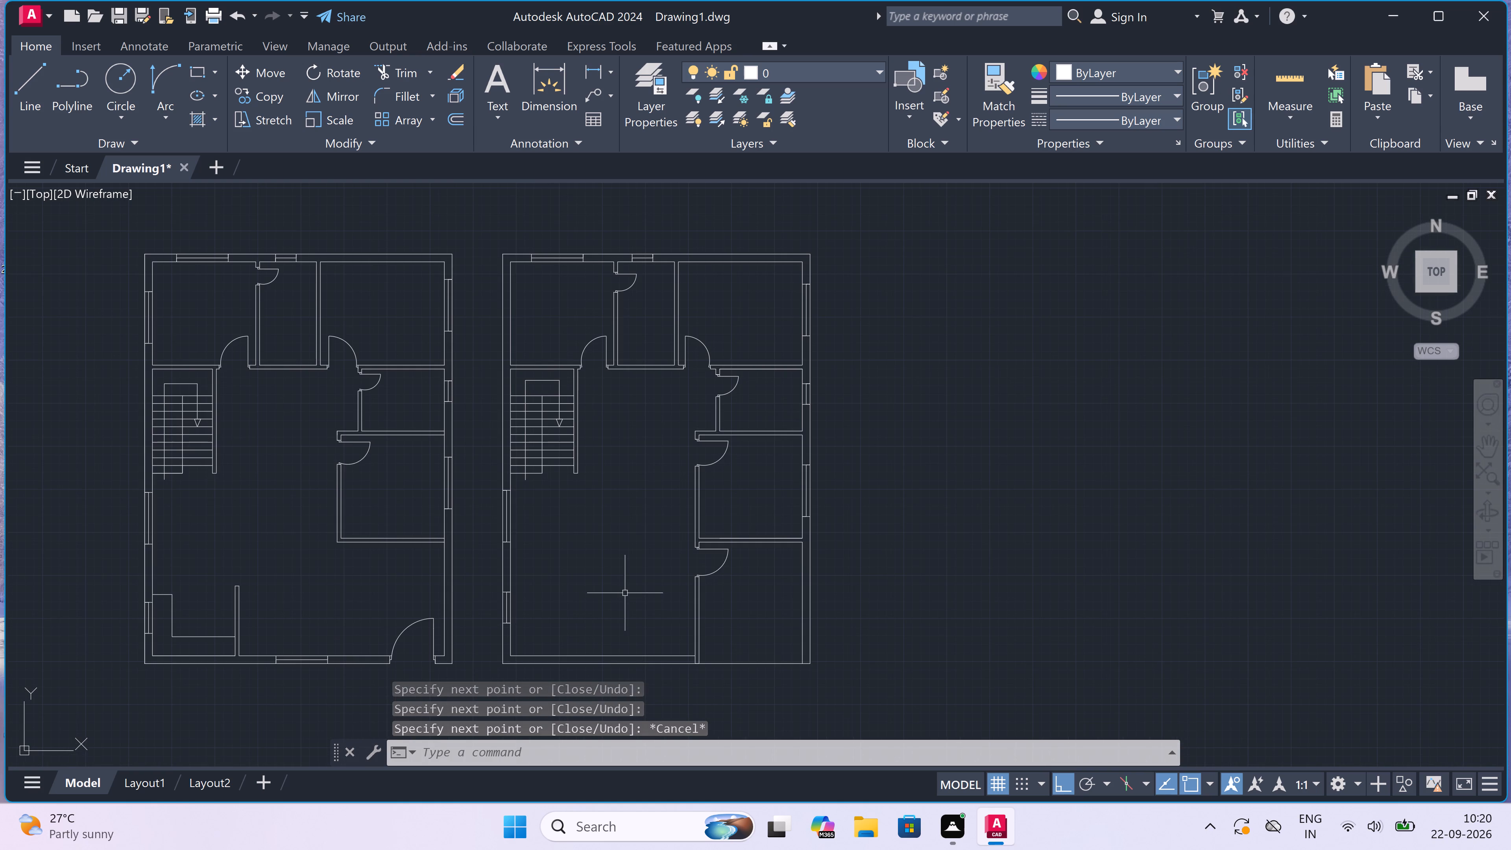
scroll(620, 583, "down", 2)
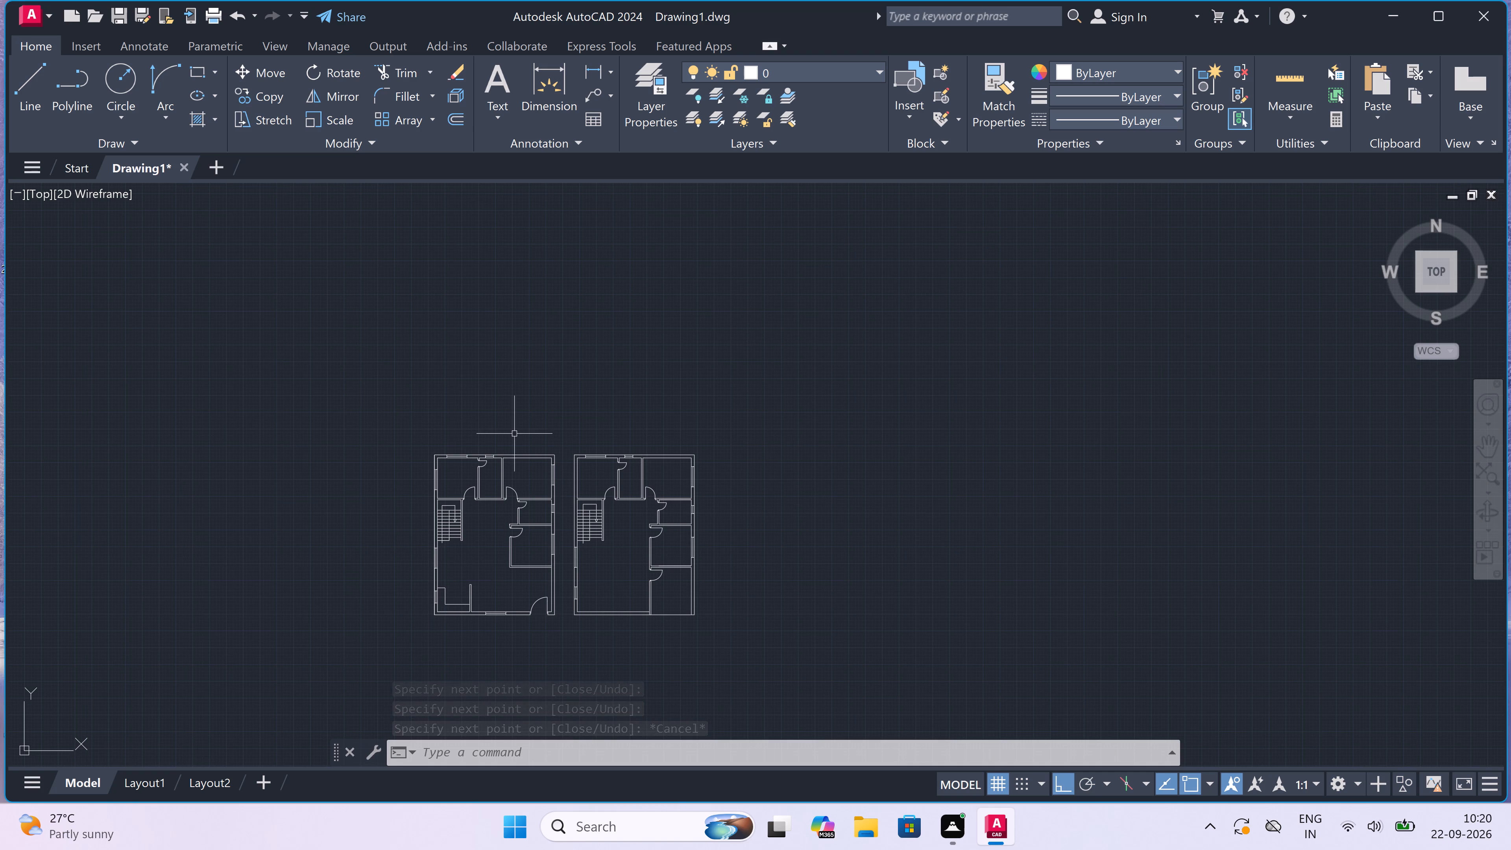
scroll(413, 449, "up", 3)
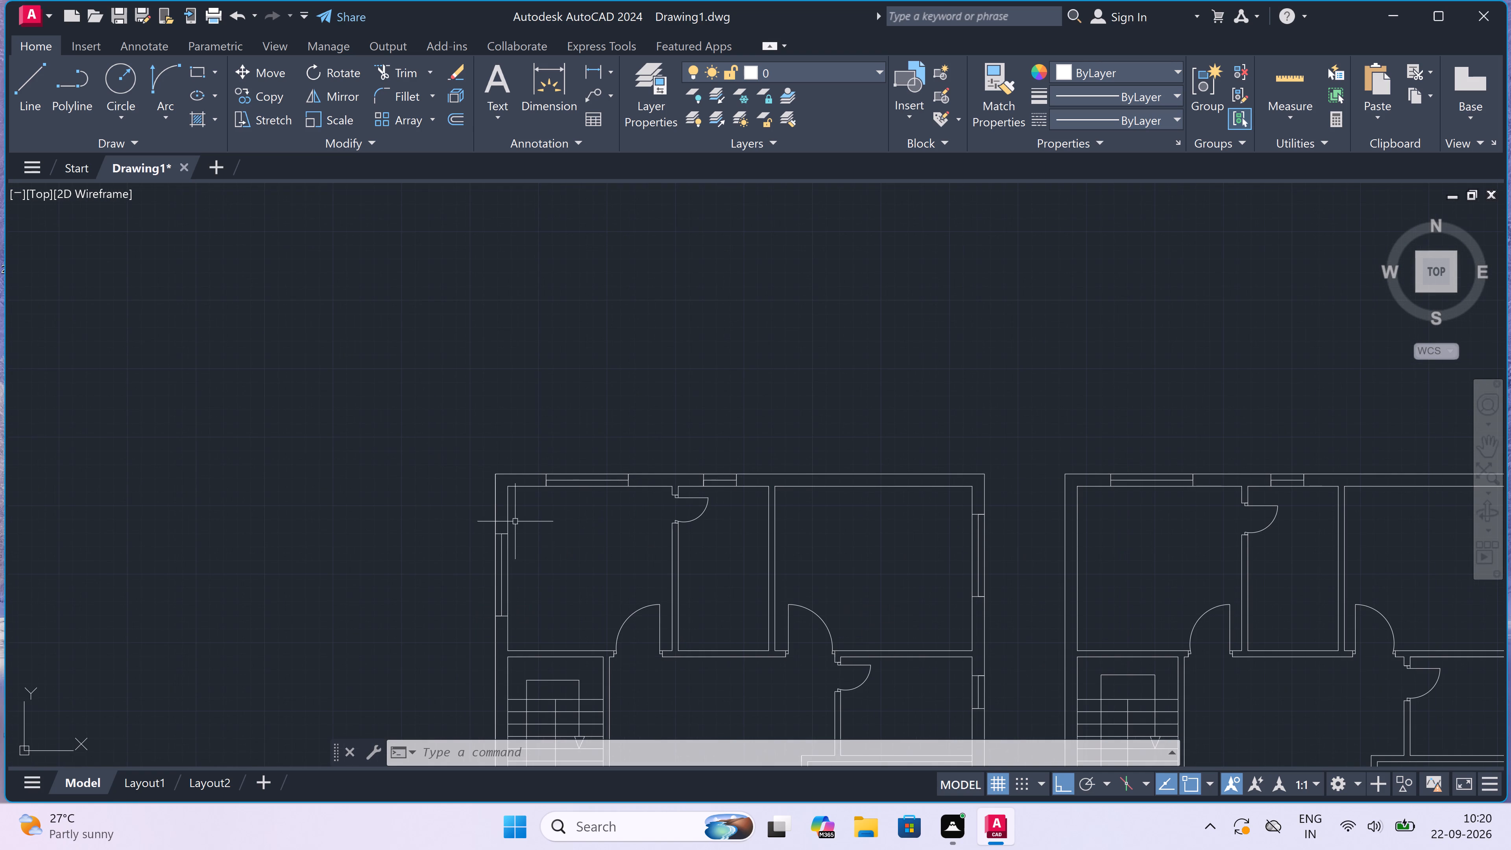
scroll(541, 549, "up", 1)
scroll(541, 549, "down", 1)
scroll(545, 558, "up", 2)
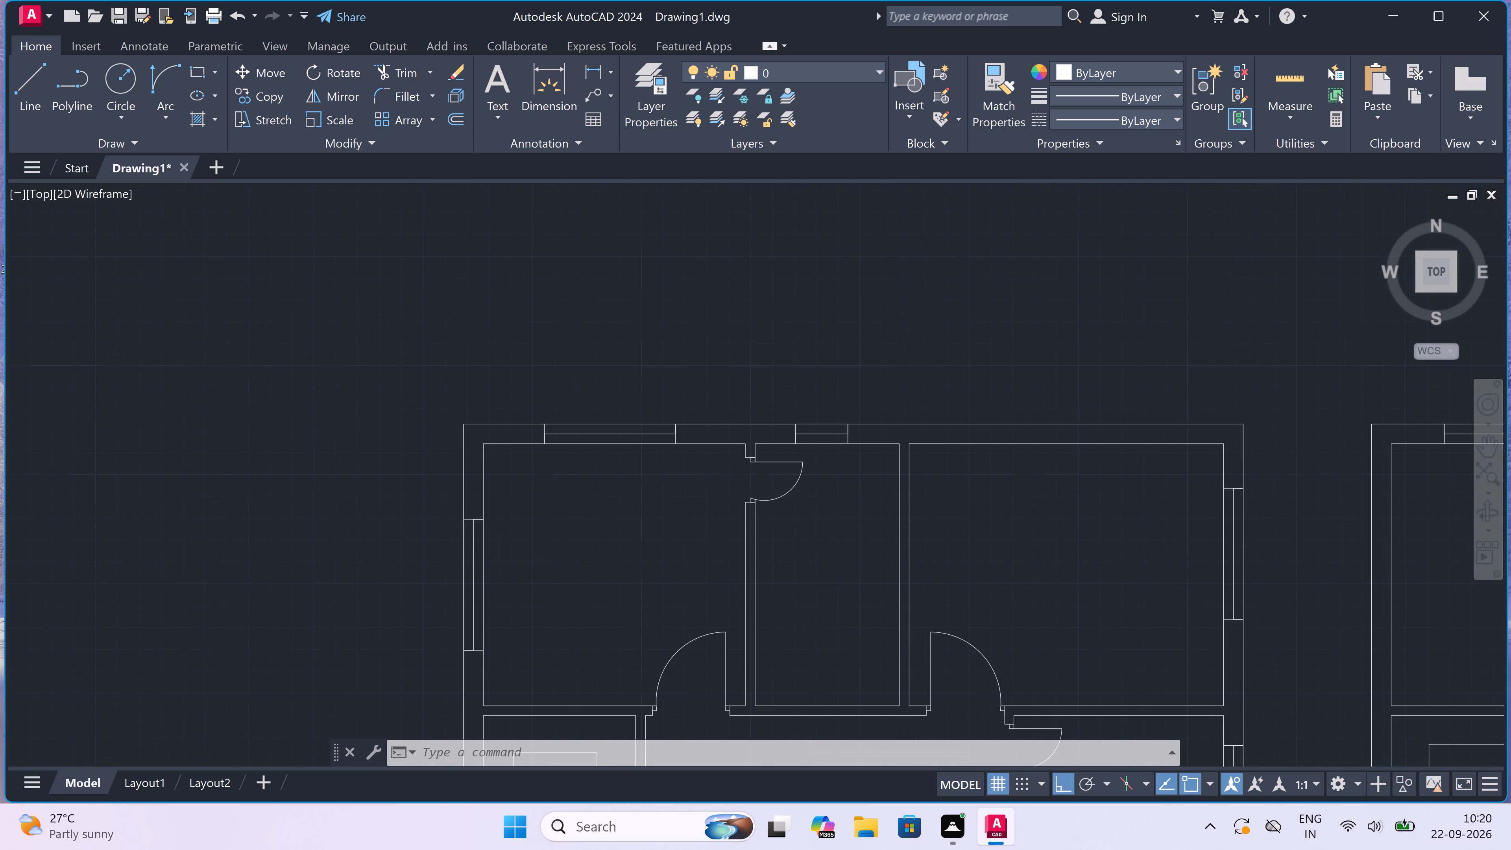
scroll(543, 560, "down", 1)
type("mt")
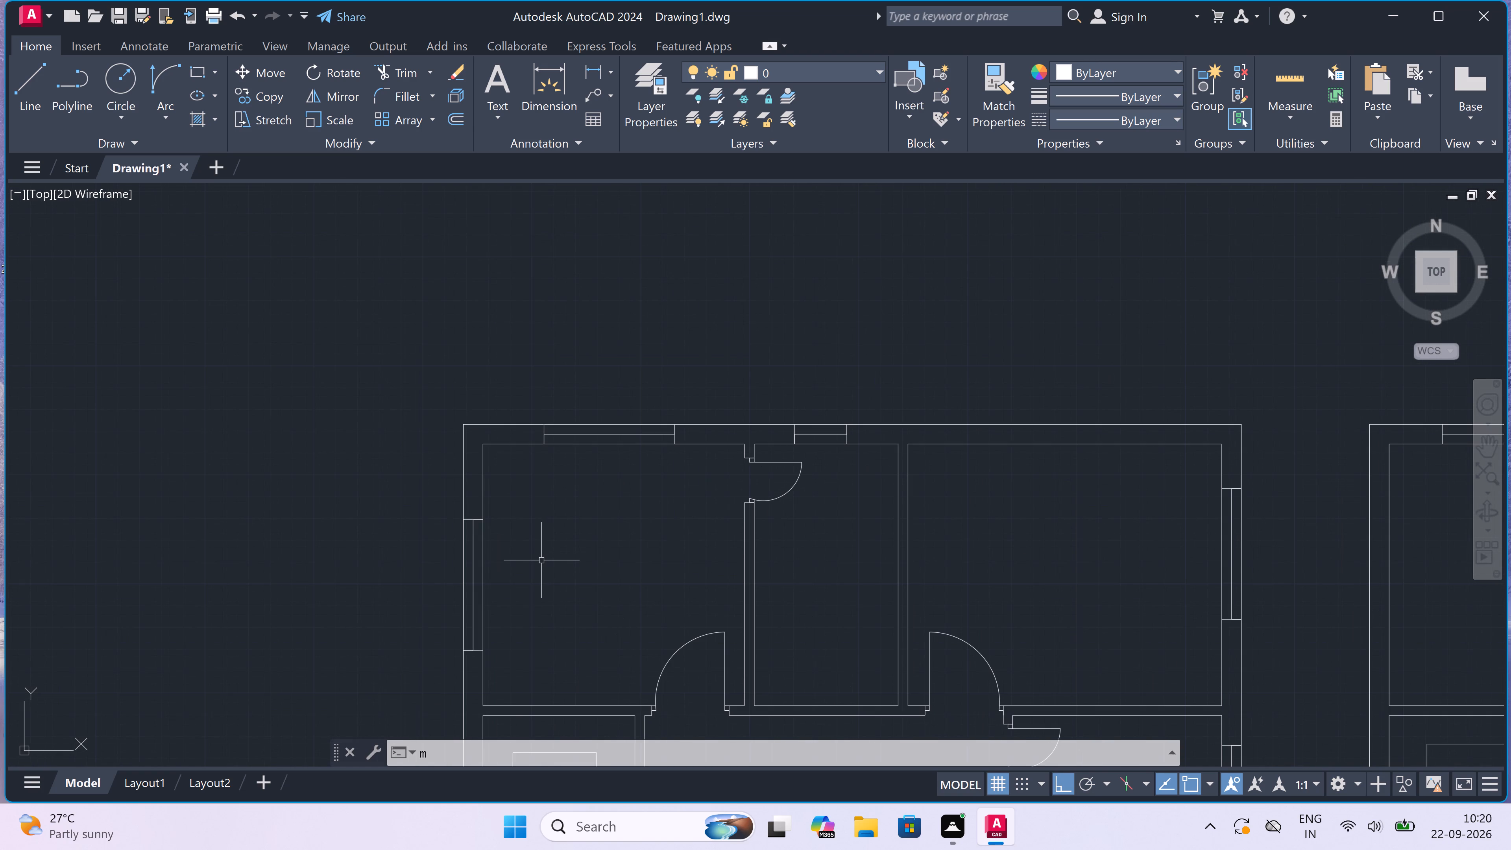
key("space")
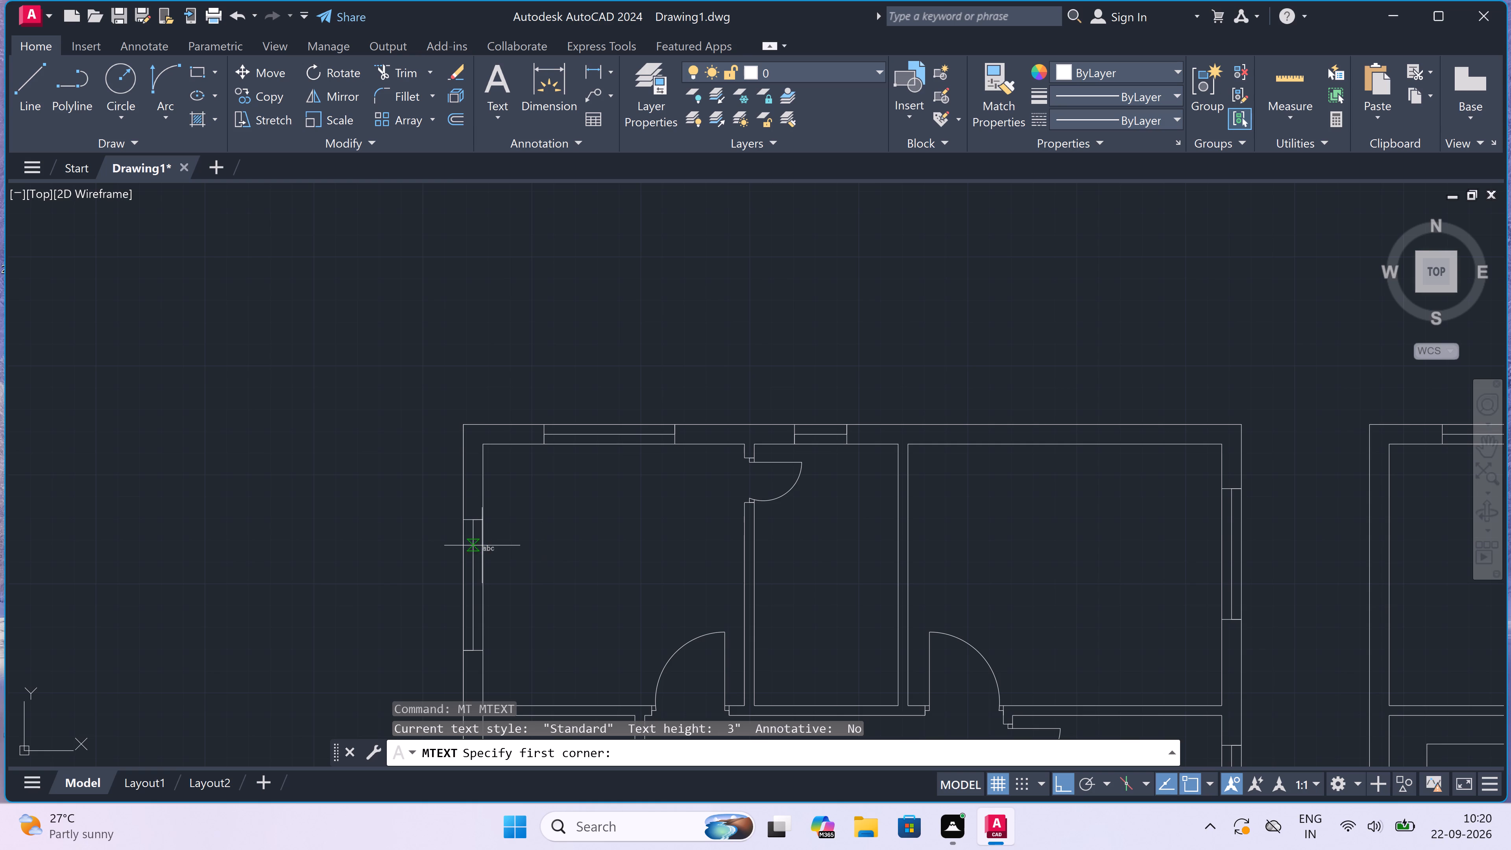
scroll(533, 546, "down", 1)
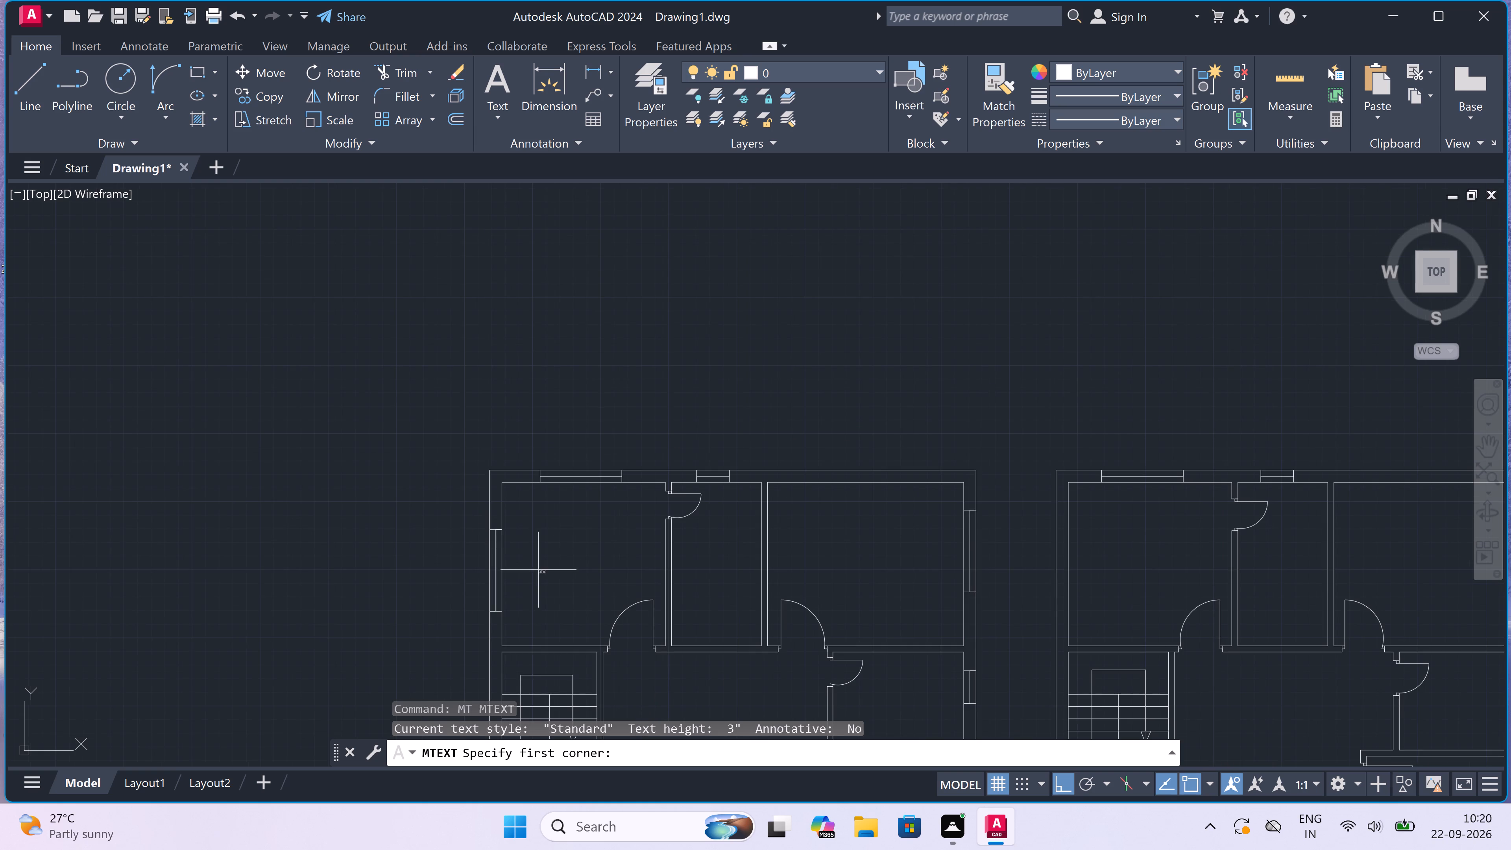
scroll(540, 628, "up", 2)
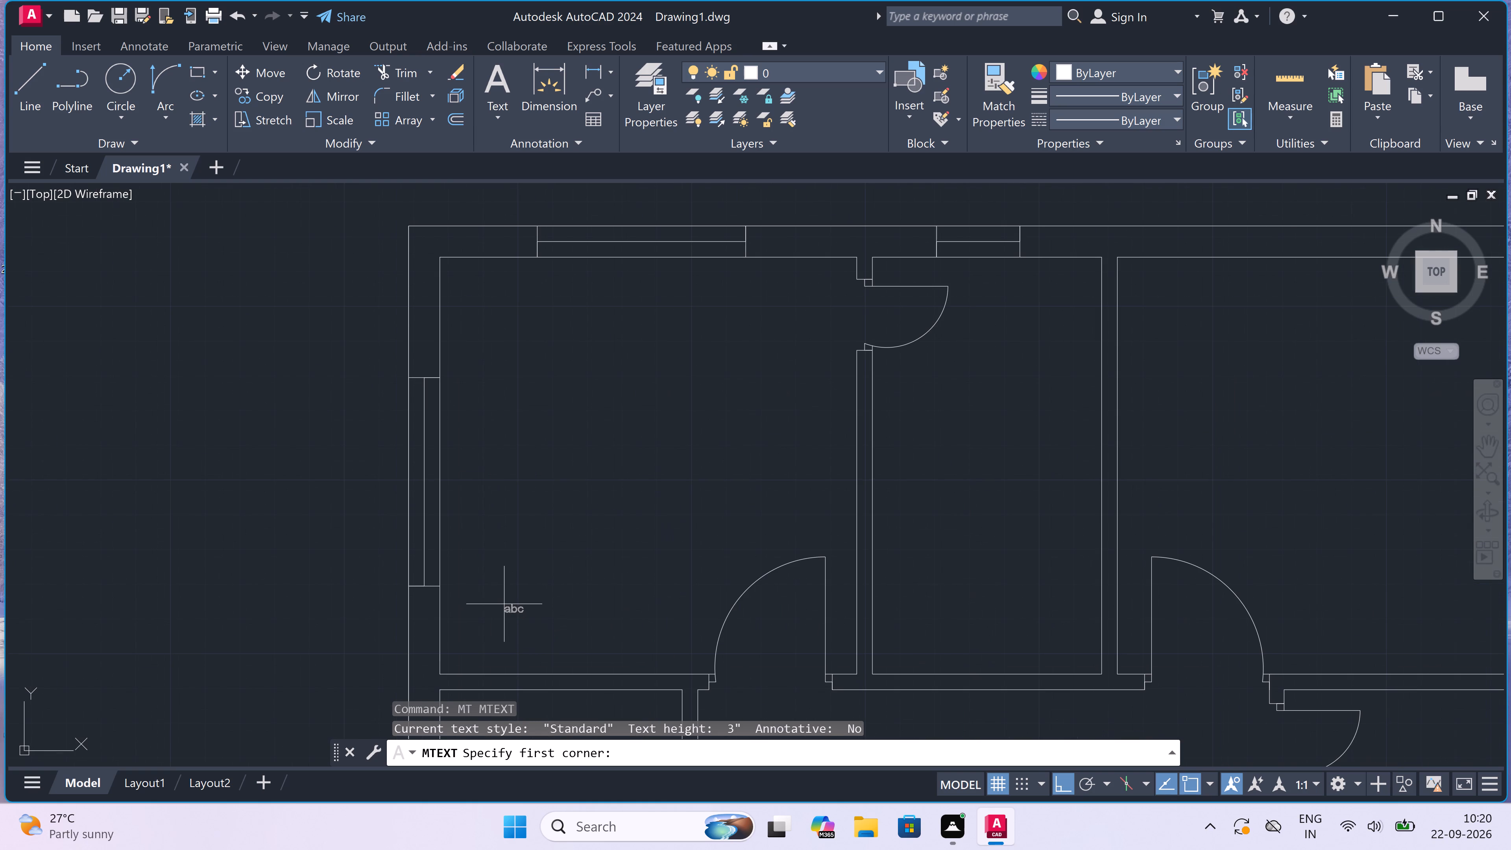
left_click(504, 604)
left_click(952, 617)
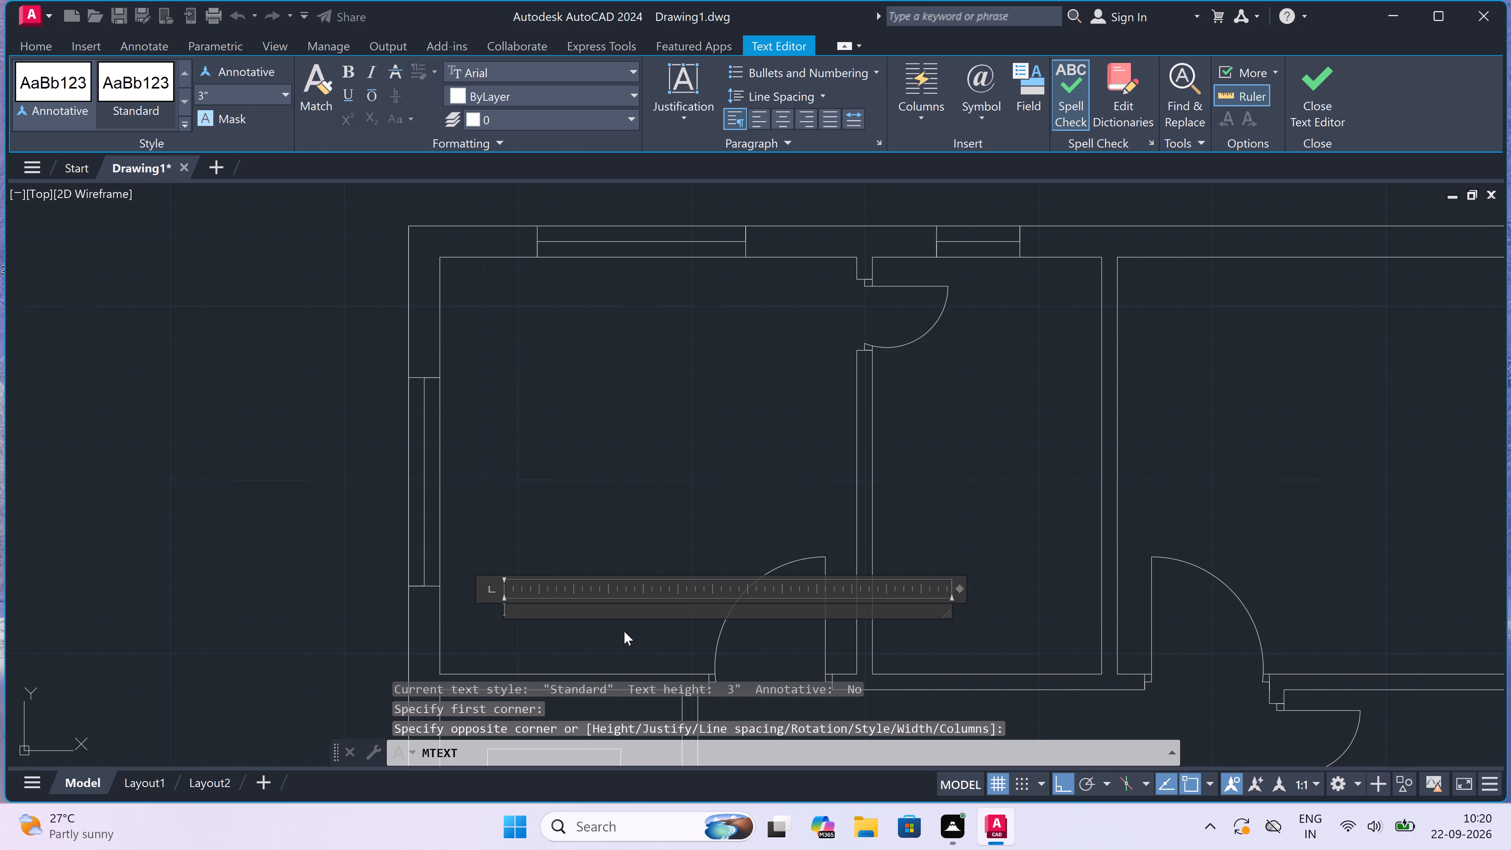
scroll(624, 630, "up", 1)
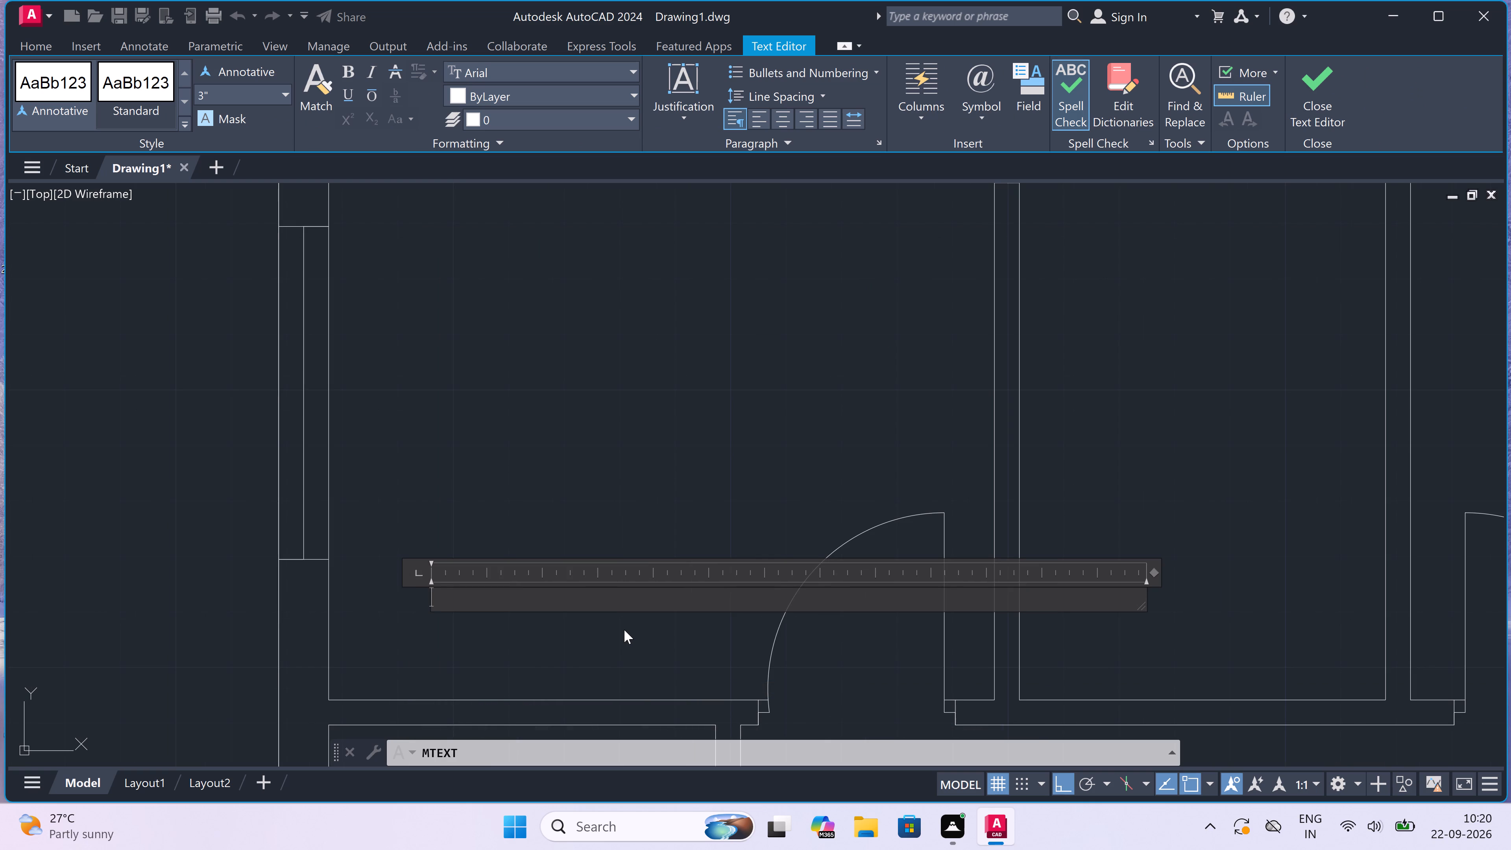
key("m")
type("AS")
type("TER")
key("space")
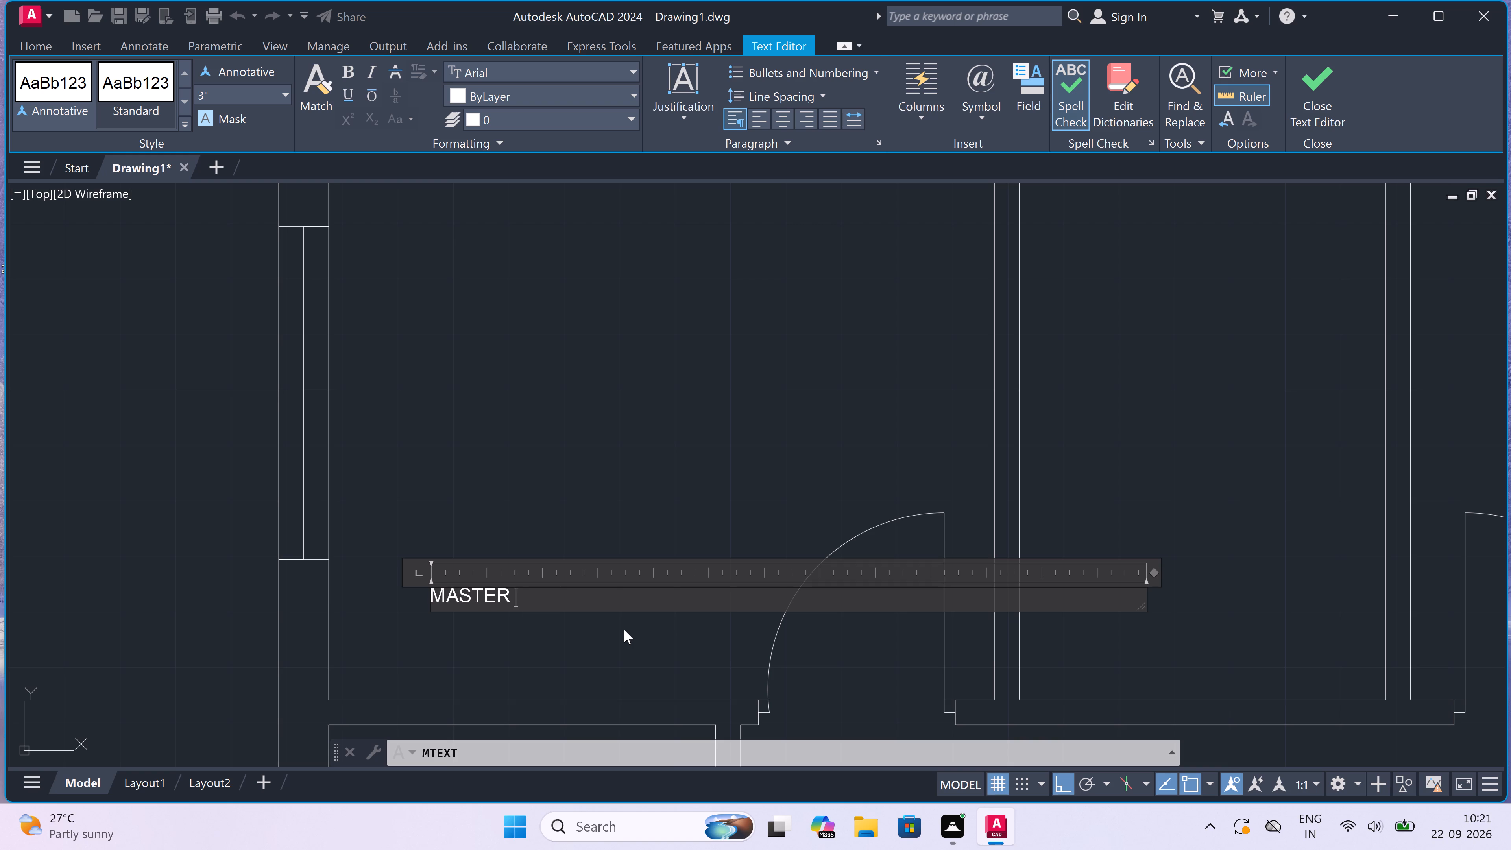
key("b")
type("EDROOM")
Add the room size 10'0"X10'0" as a second line under MASTER BEDROOM and finish the text.
key("Return")
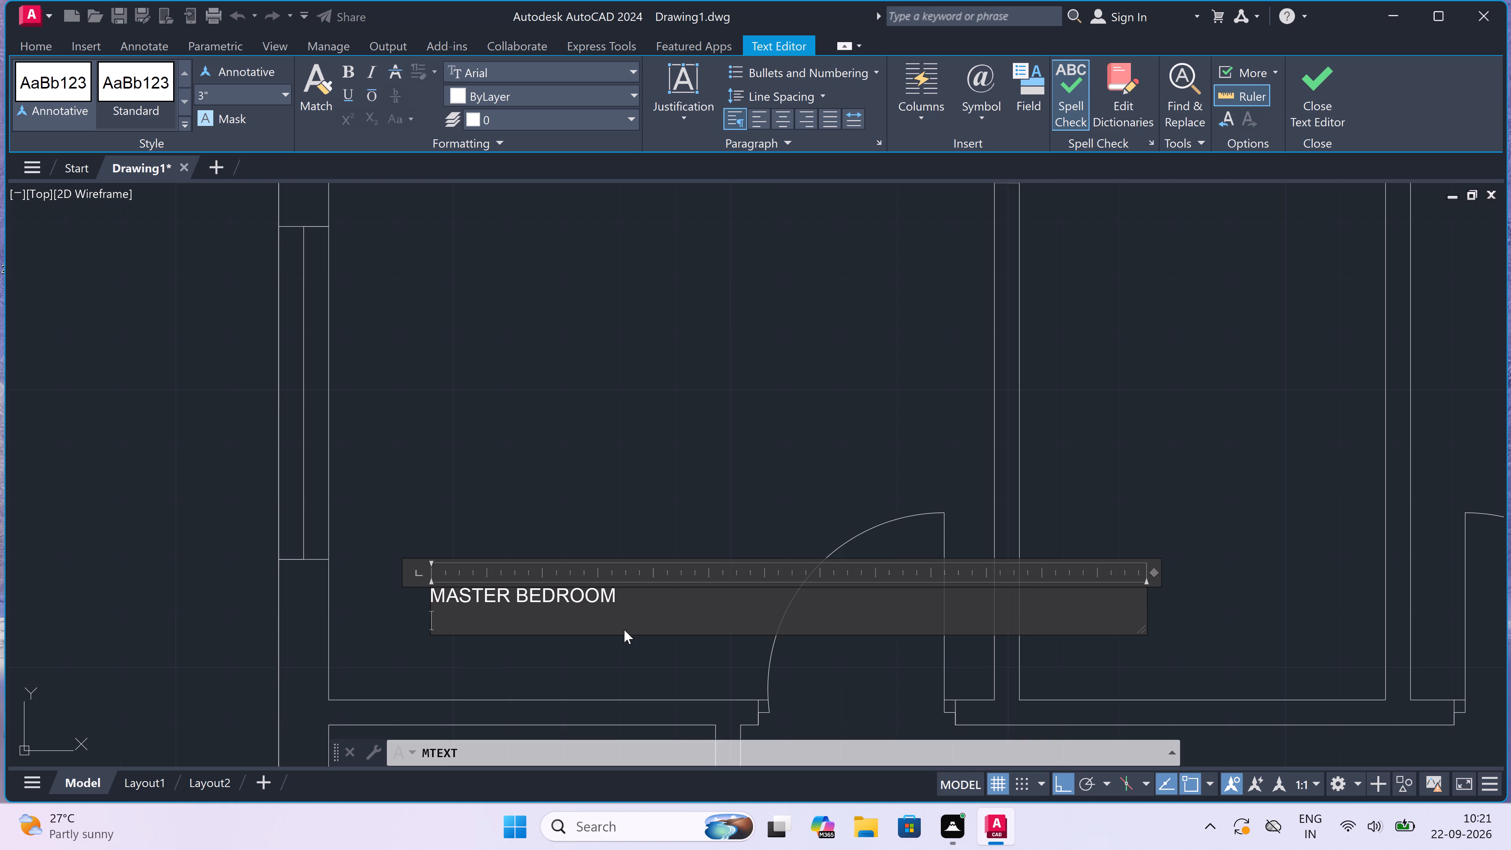
key("1")
type("0'0")
key("shift+quotedbl")
key("x")
key("1")
key("0")
type("'0")
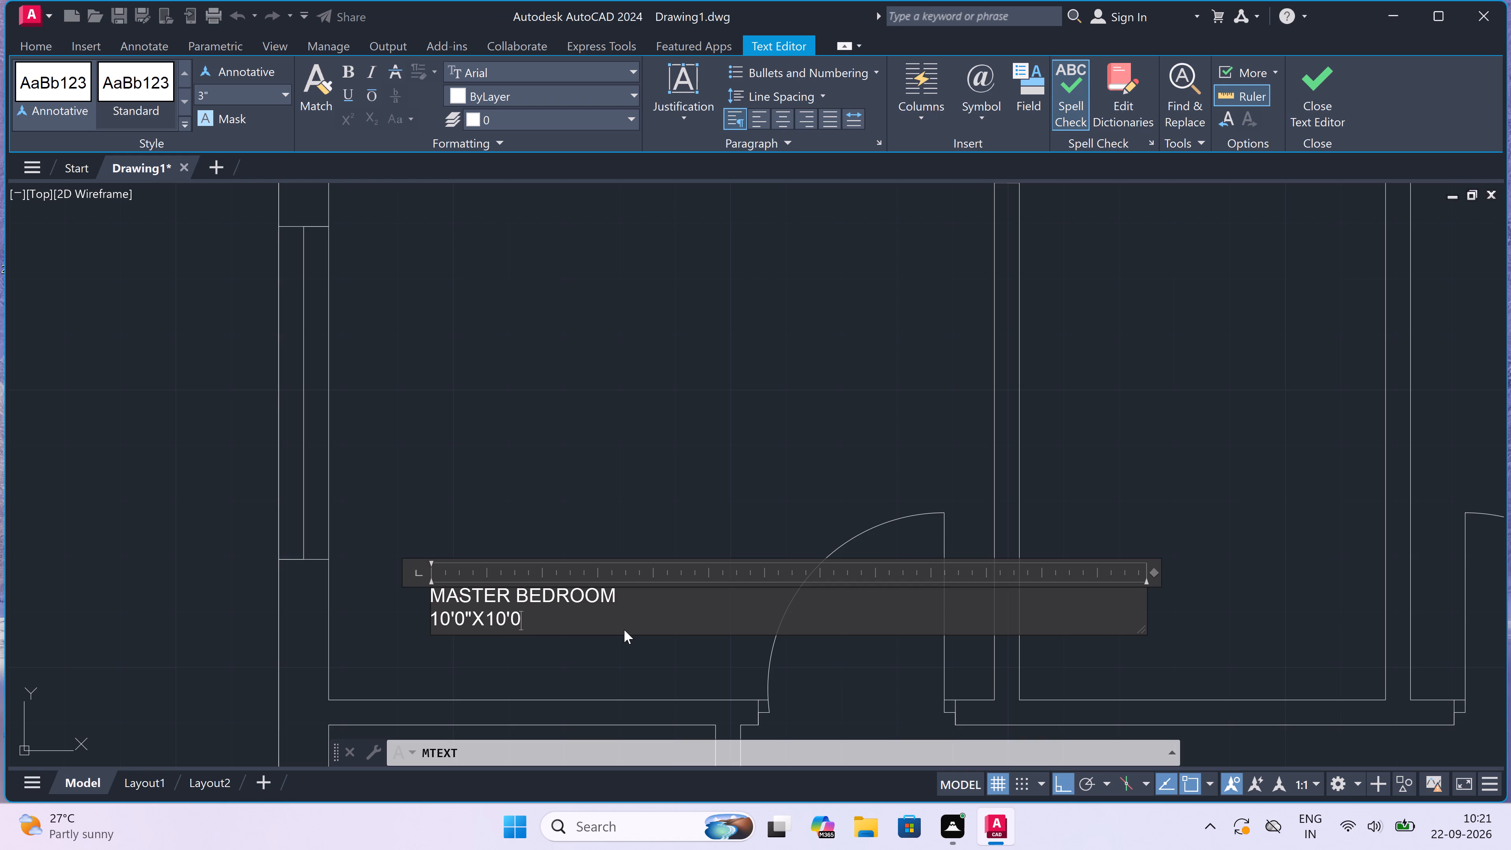
key("shift+quotedbl")
left_click_drag(511, 364, 516, 381)
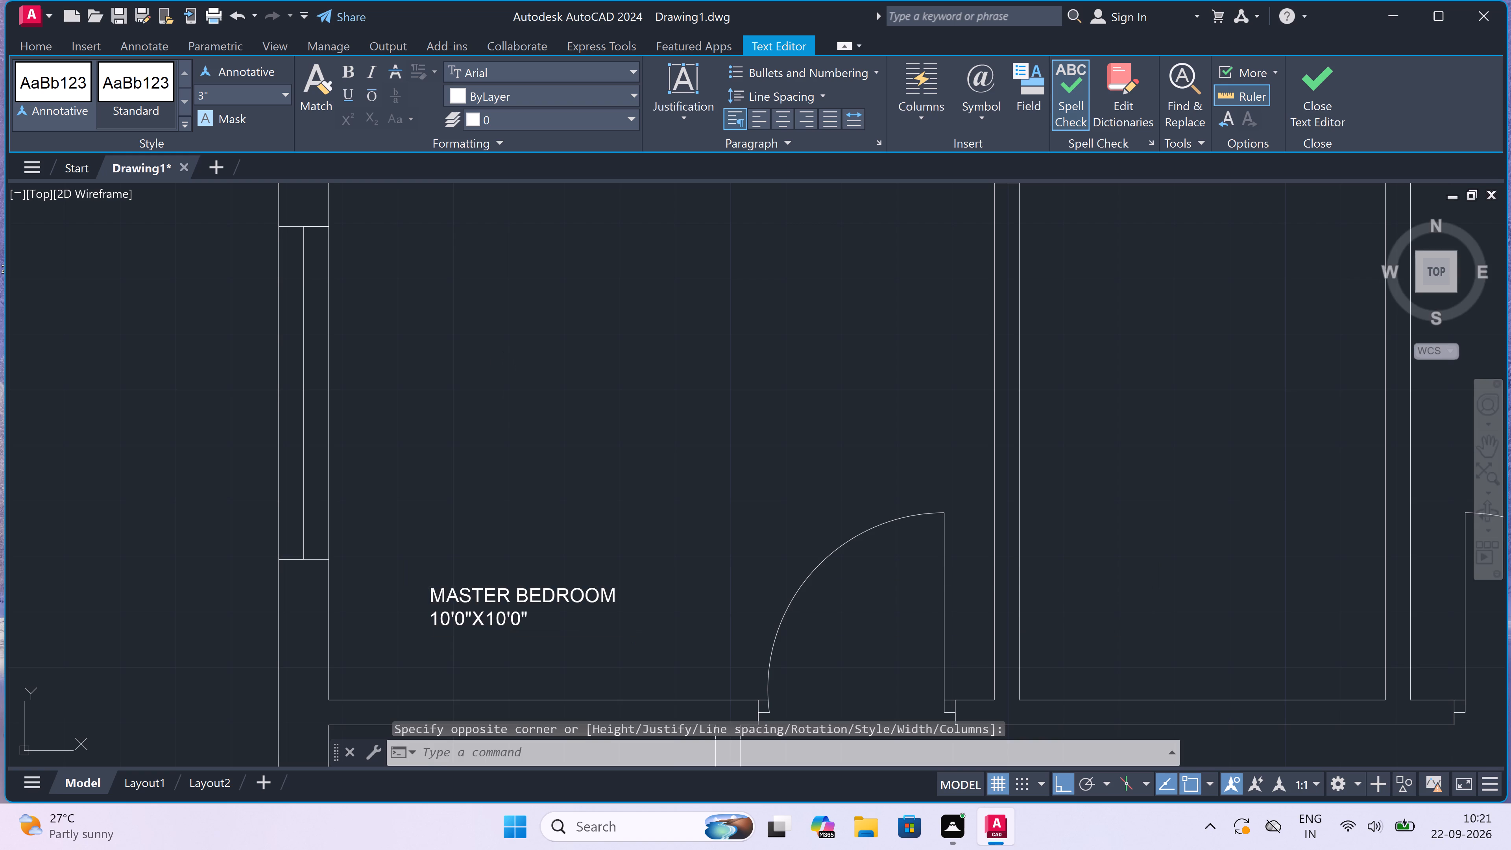
Start a multiline text in the narrow room beside the left-hand plan's master bedroom and enter TOILET.
scroll(617, 438, "down", 3)
scroll(660, 498, "down", 1)
scroll(755, 460, "up", 1)
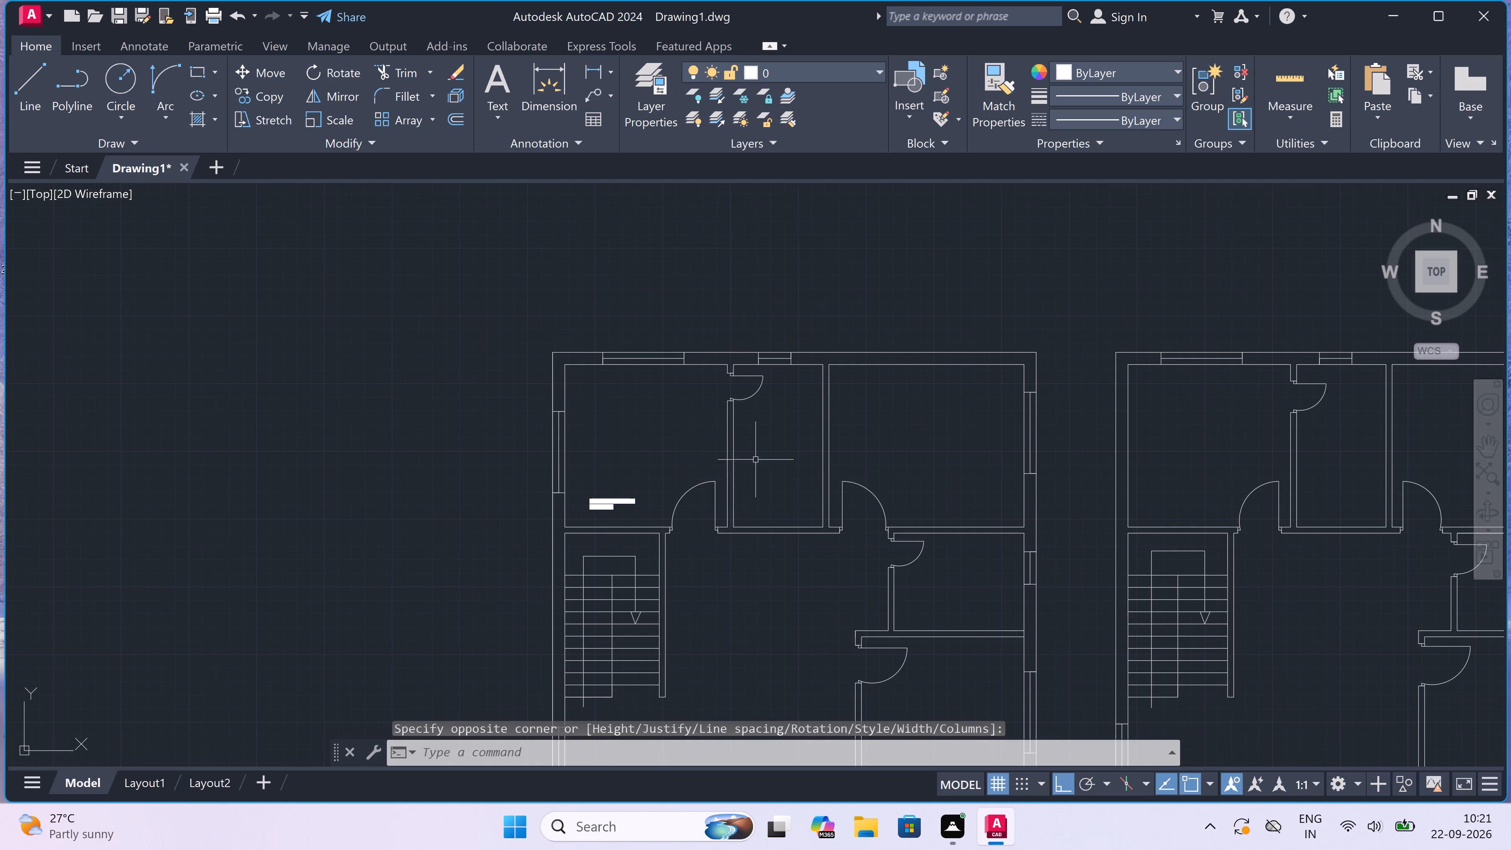
scroll(755, 460, "up", 2)
scroll(756, 464, "down", 3)
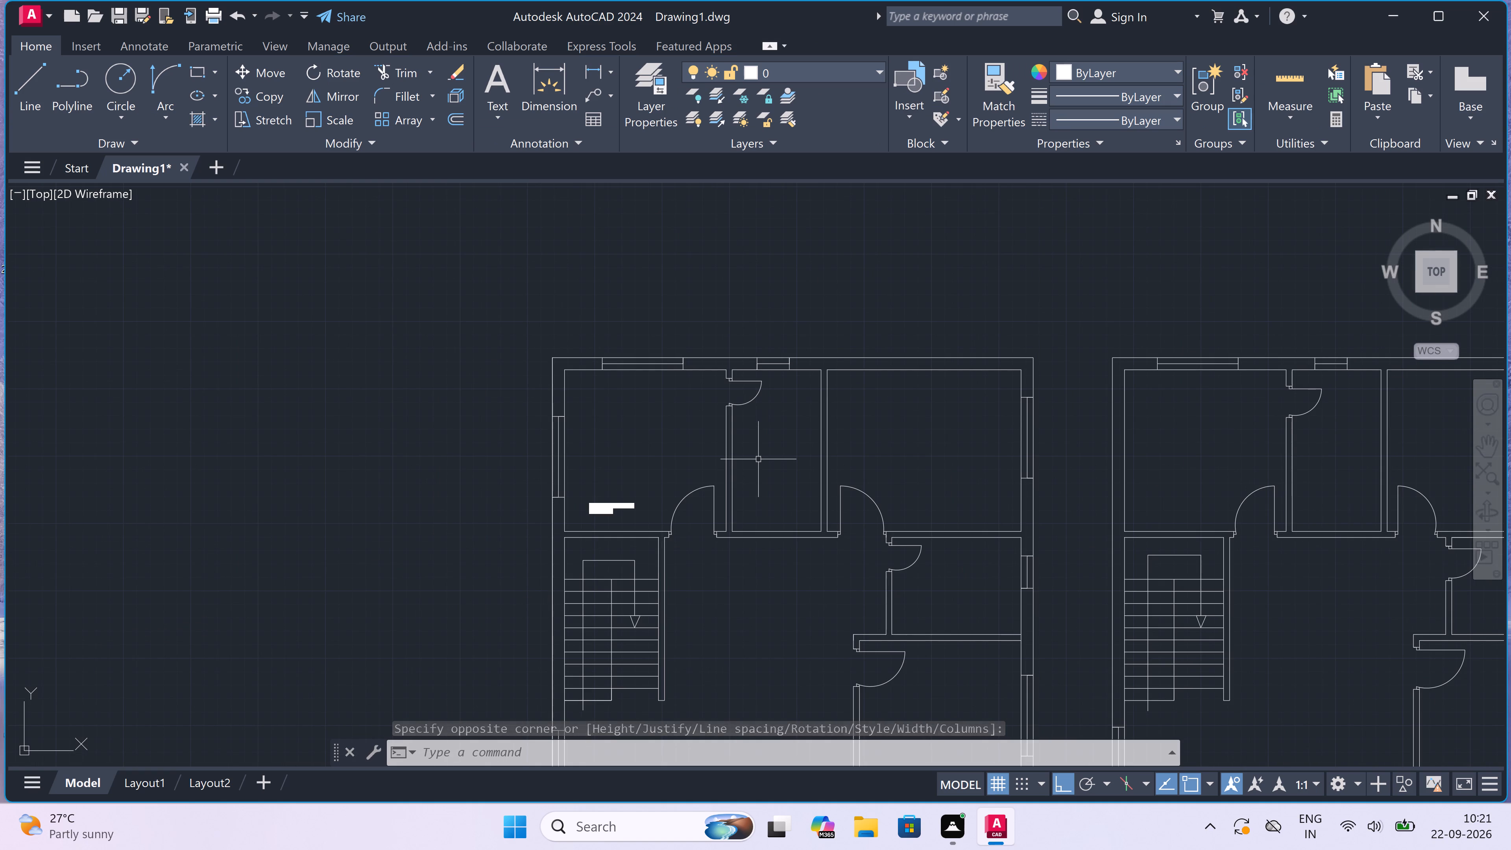
scroll(762, 444, "down", 1)
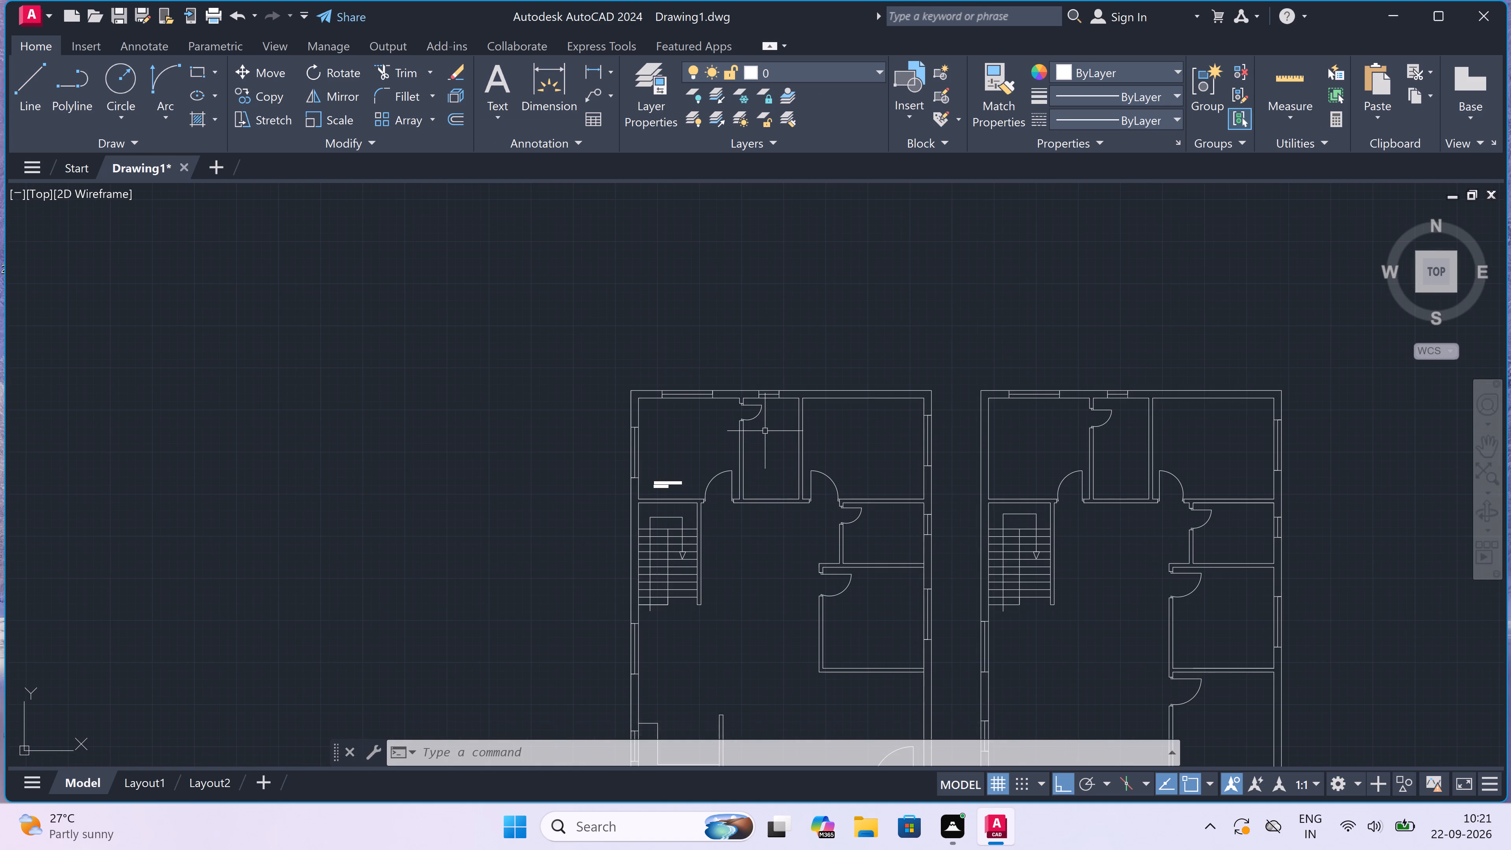
scroll(766, 431, "up", 3)
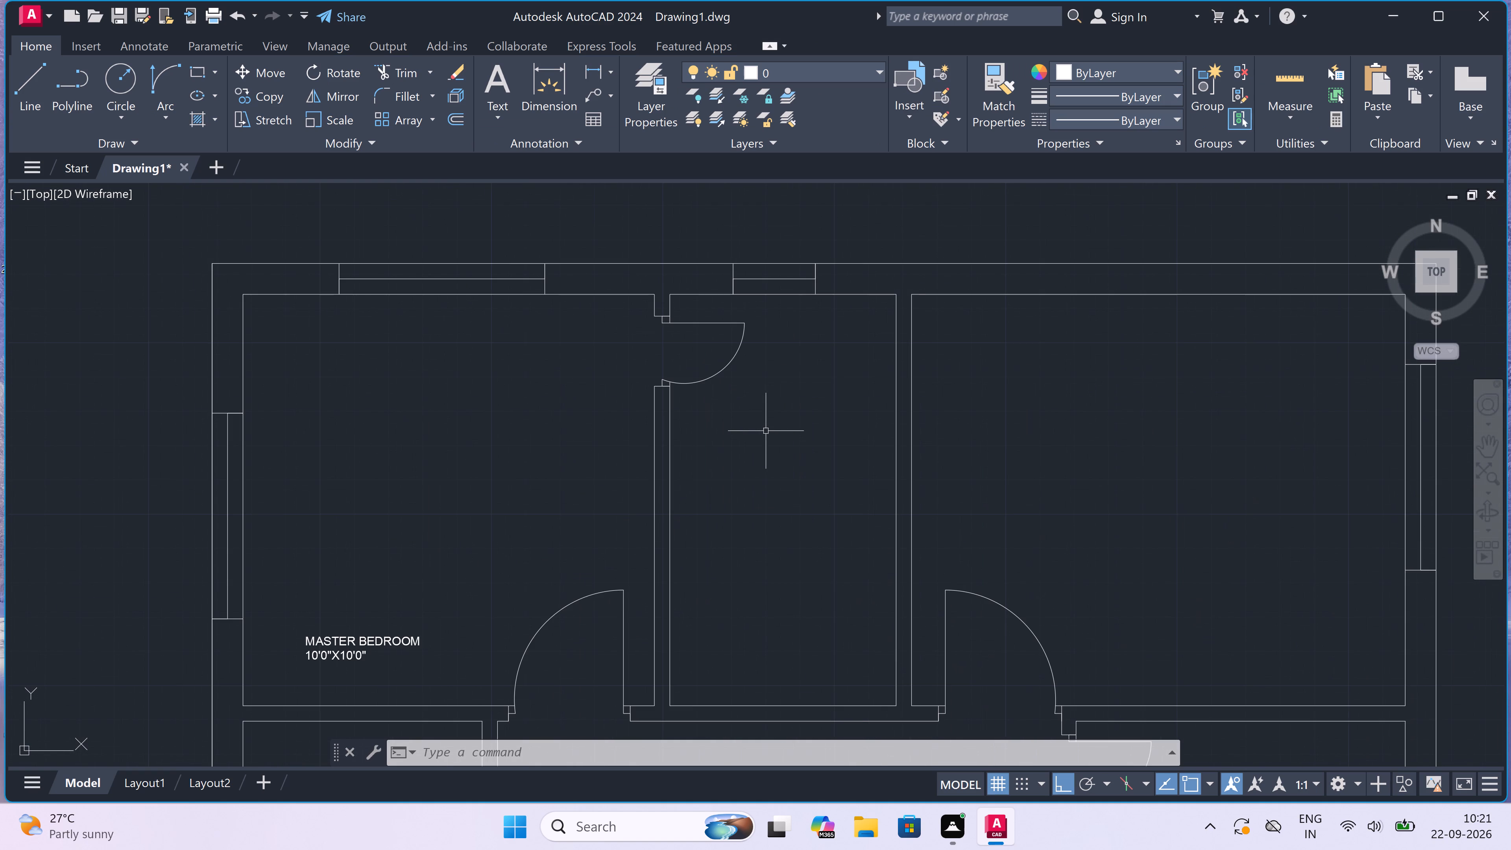
key("space")
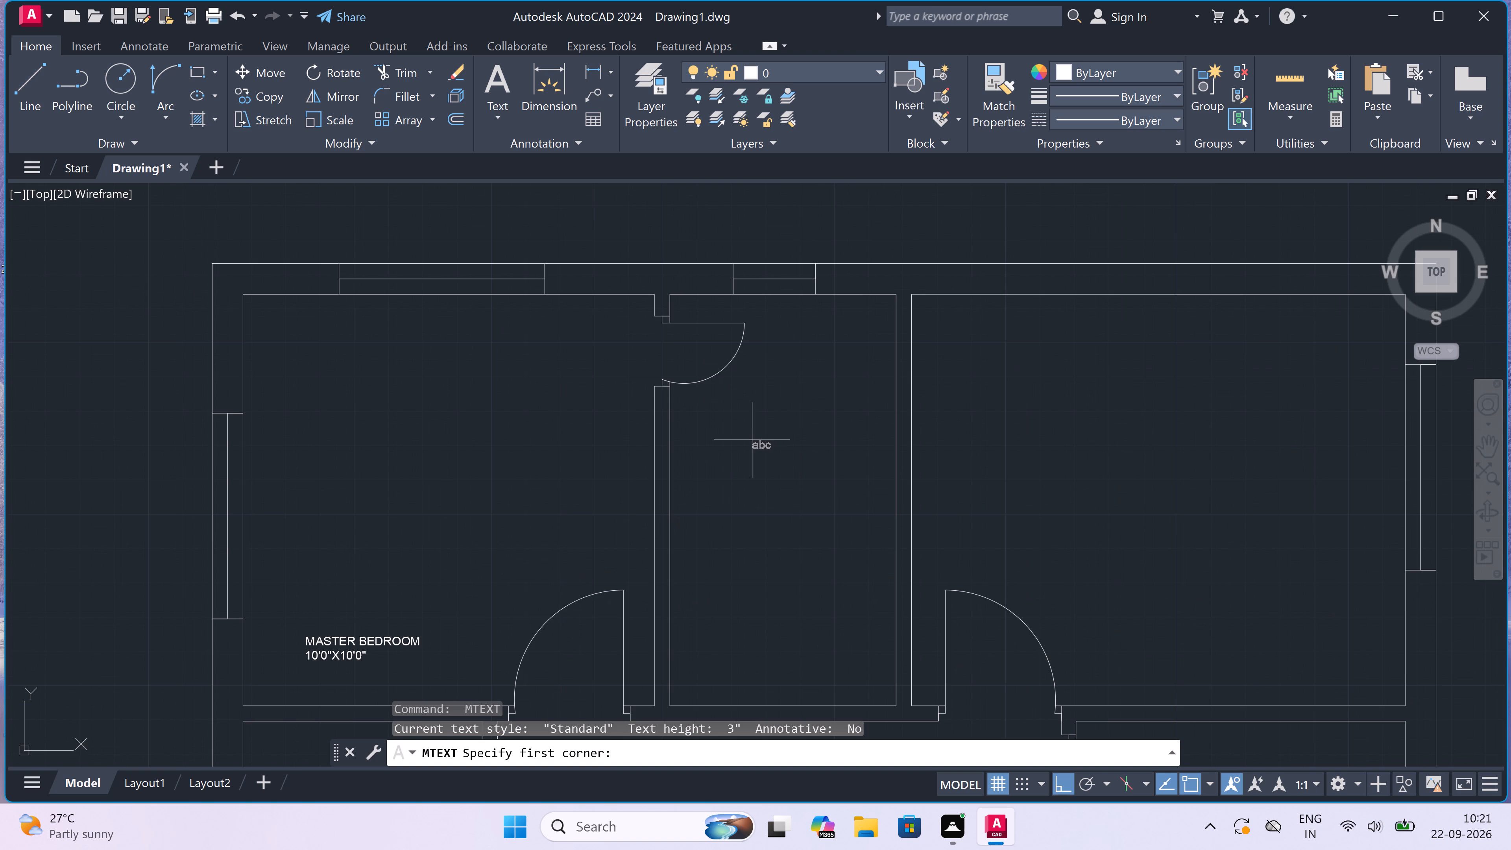
left_click(705, 445)
left_click(1031, 478)
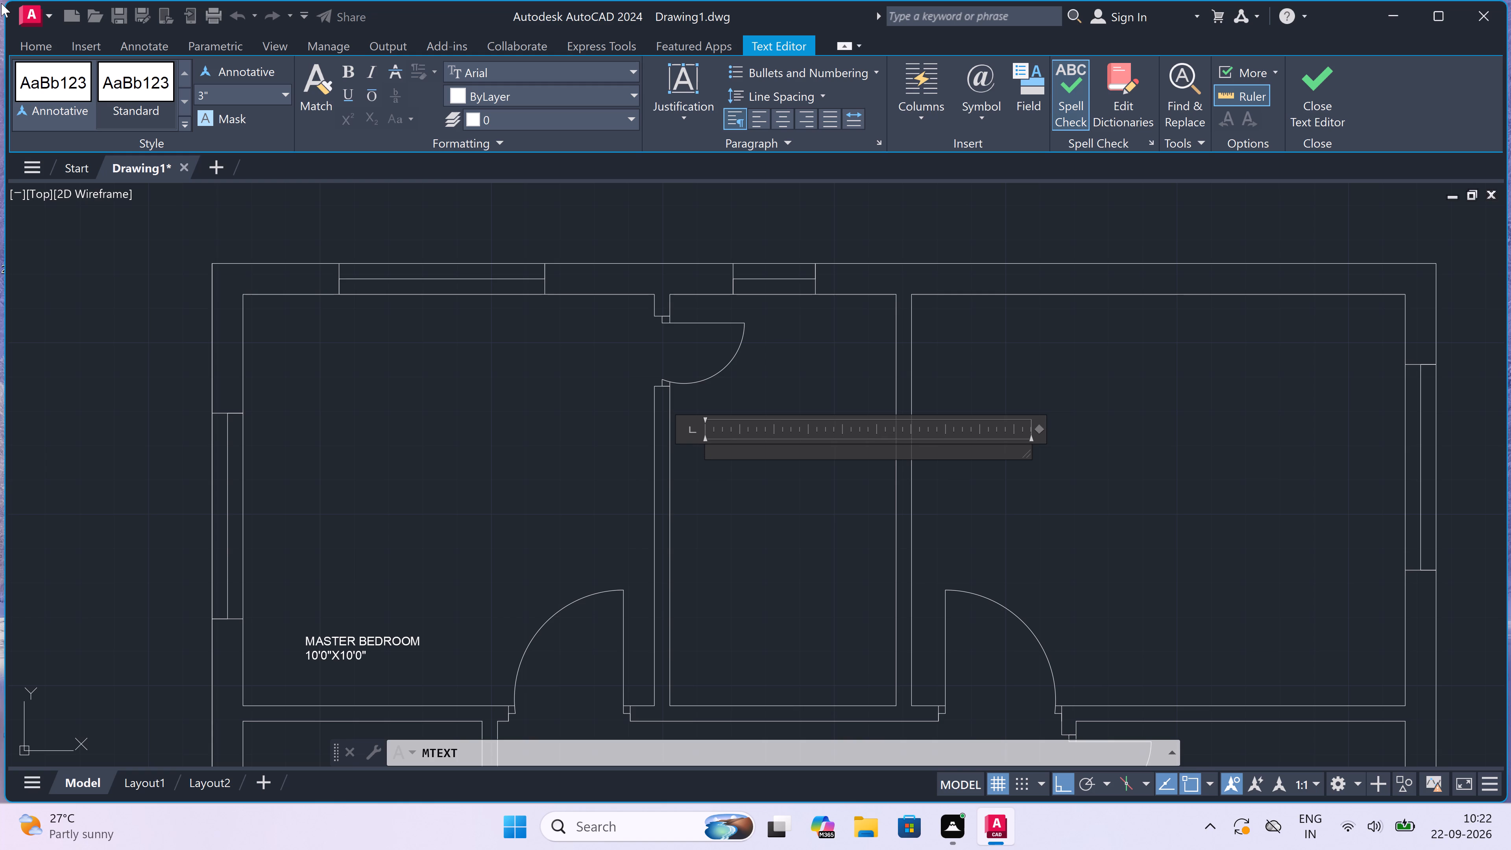
scroll(6, 369, "down", 2)
type("TOILET")
Add the room size 5'6"X10'0" as a second line under TOILET and finish the text.
key("Return")
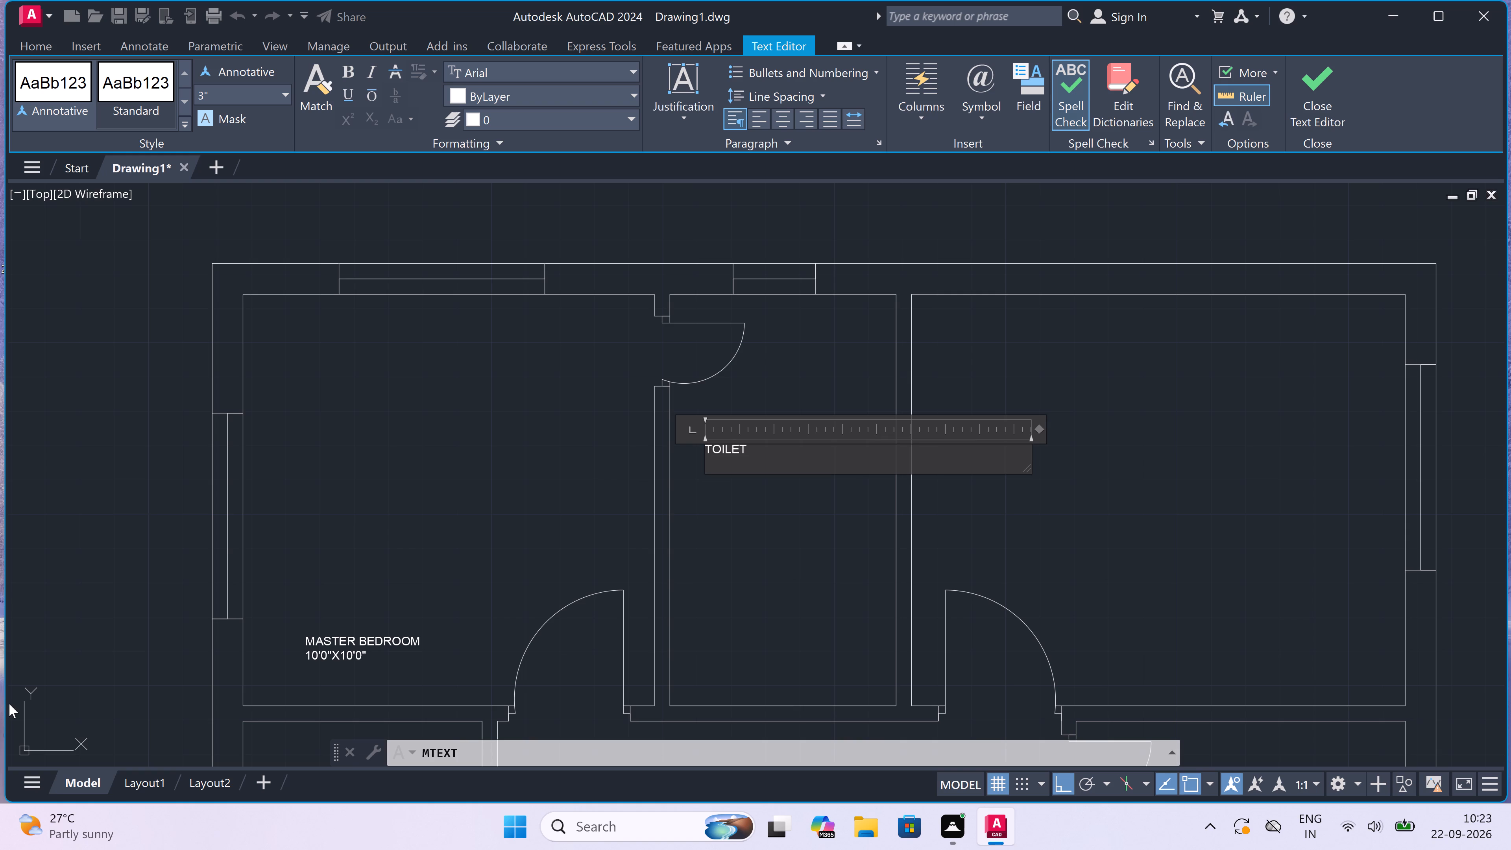
type("5'8")
key("BackSpace")
type("6\"")
key("x")
type("10'0\"")
left_click(815, 650)
Place a multiline text reading BEDROOM in the lower part of the left-hand plan's top-right room, beside the door swing.
scroll(782, 603, "down", 3)
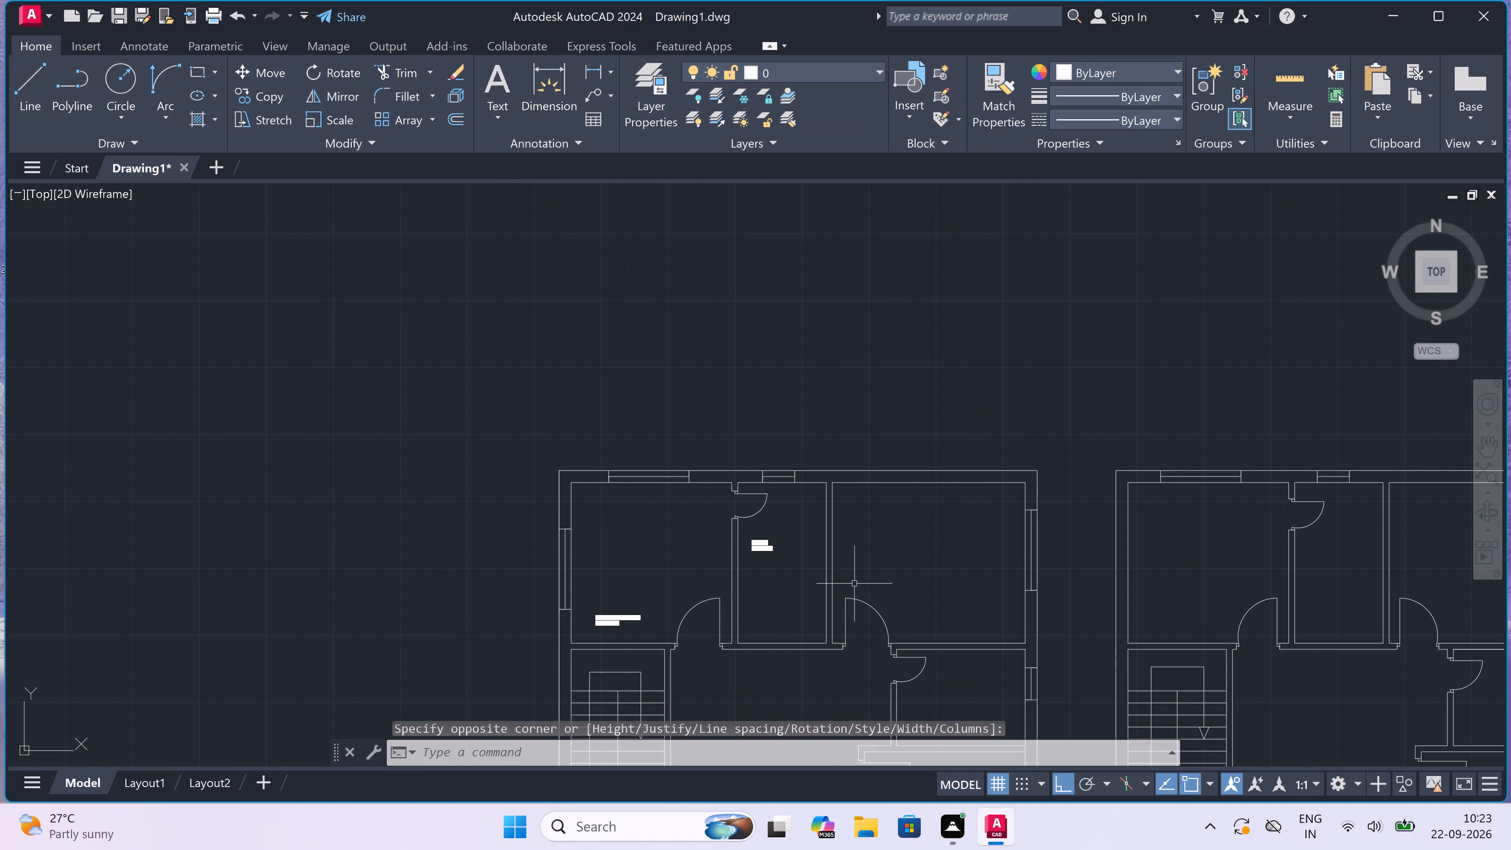
key("space")
scroll(962, 623, "up", 2)
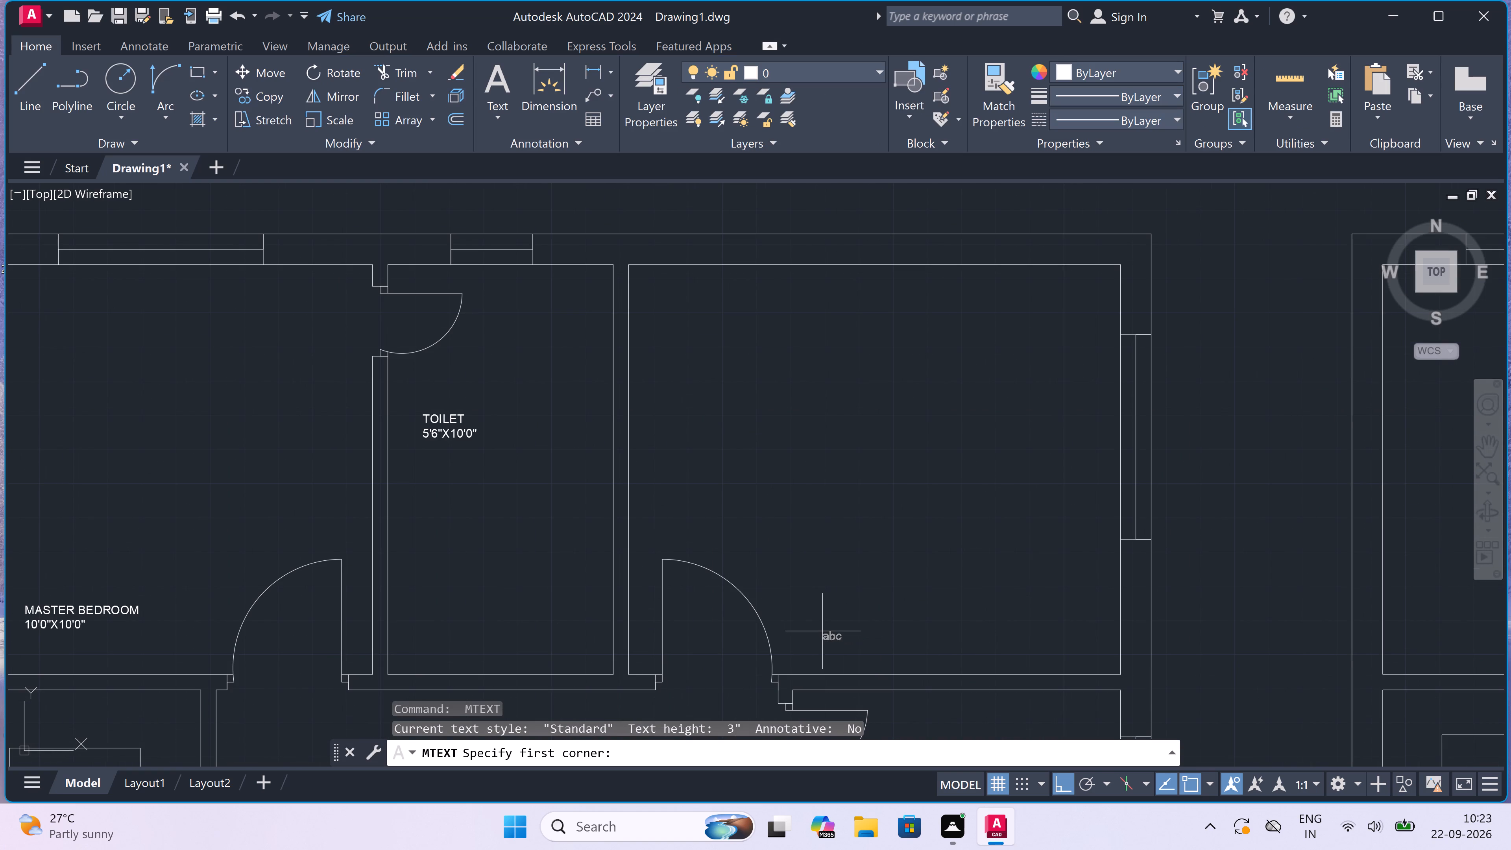
left_click_drag(813, 625, 849, 615)
left_click(1210, 618)
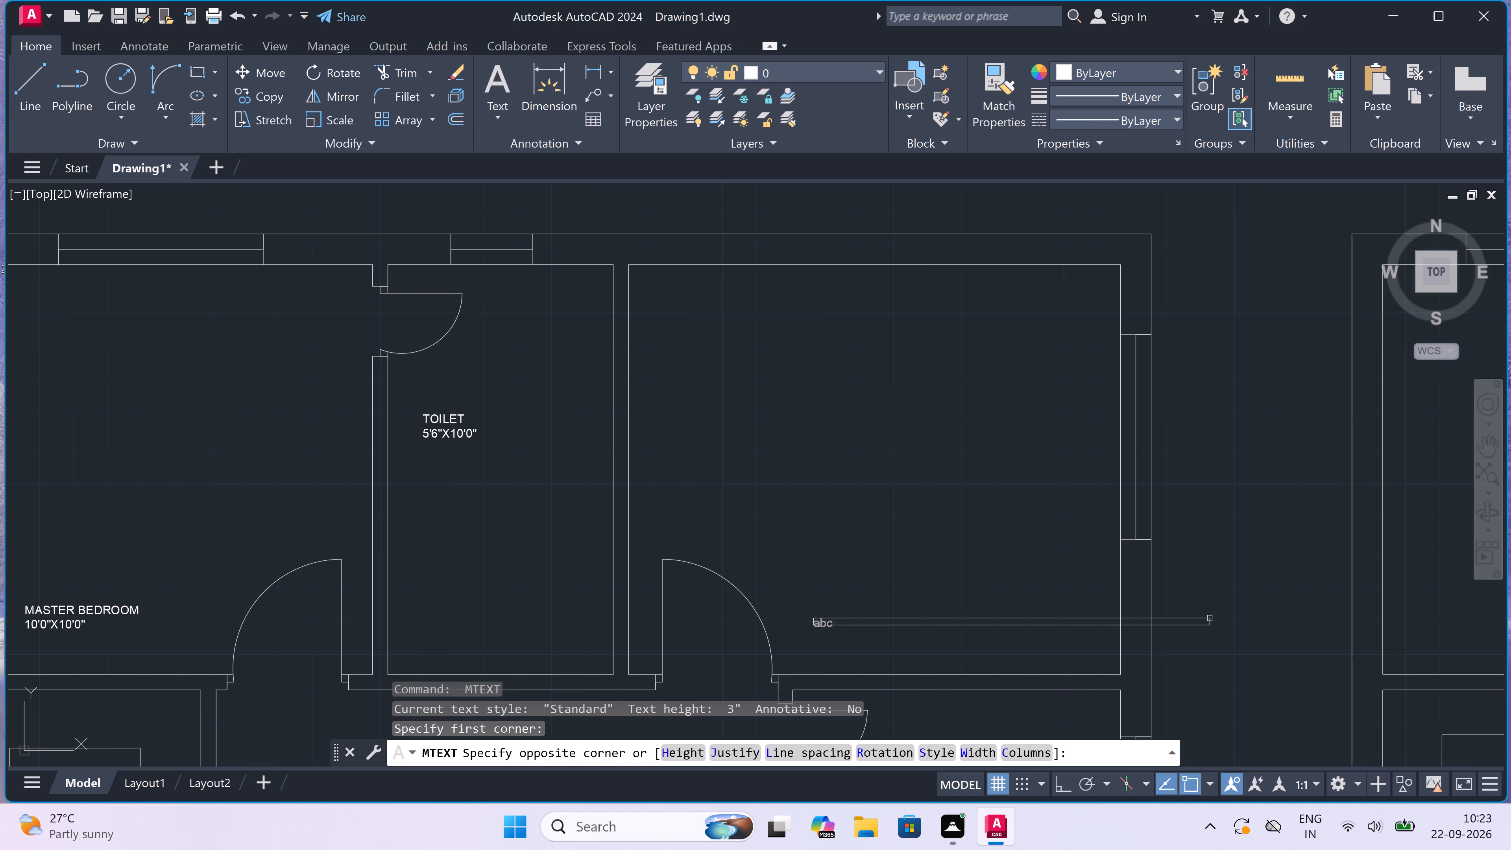
type("BEDROOM")
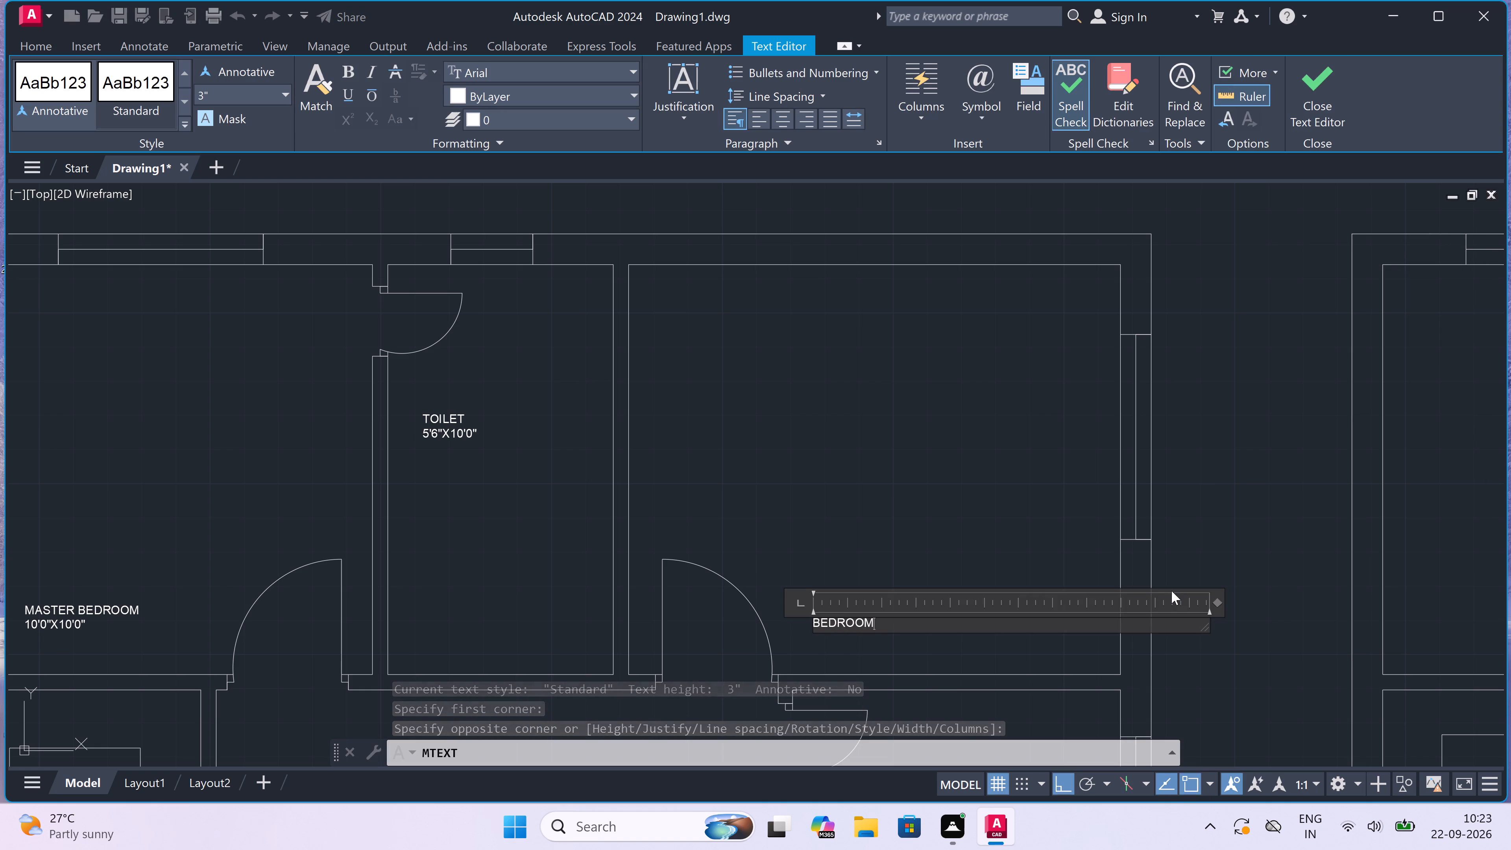
key("Return")
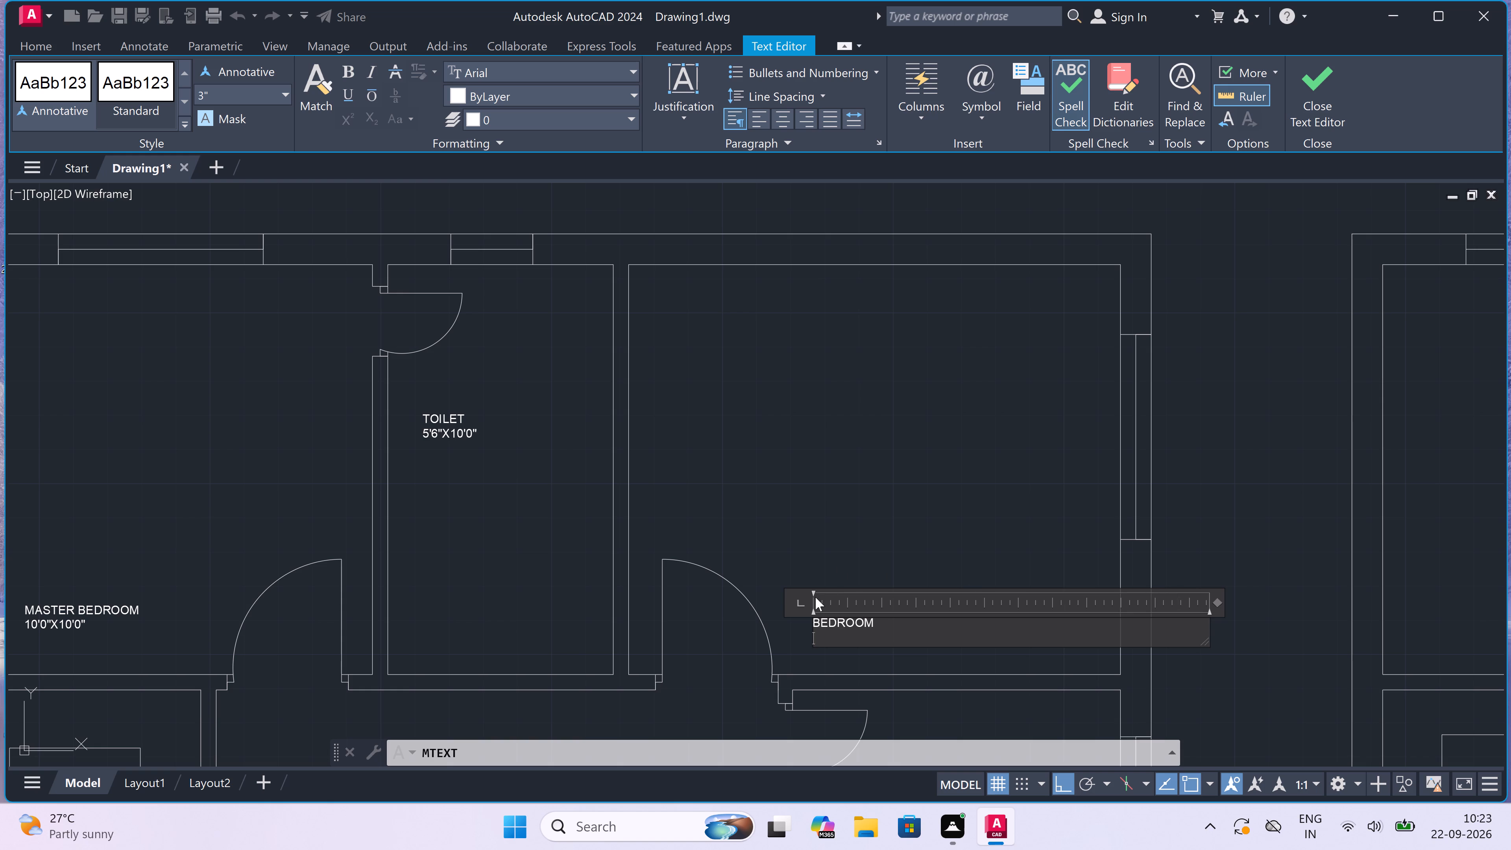
left_click(812, 616)
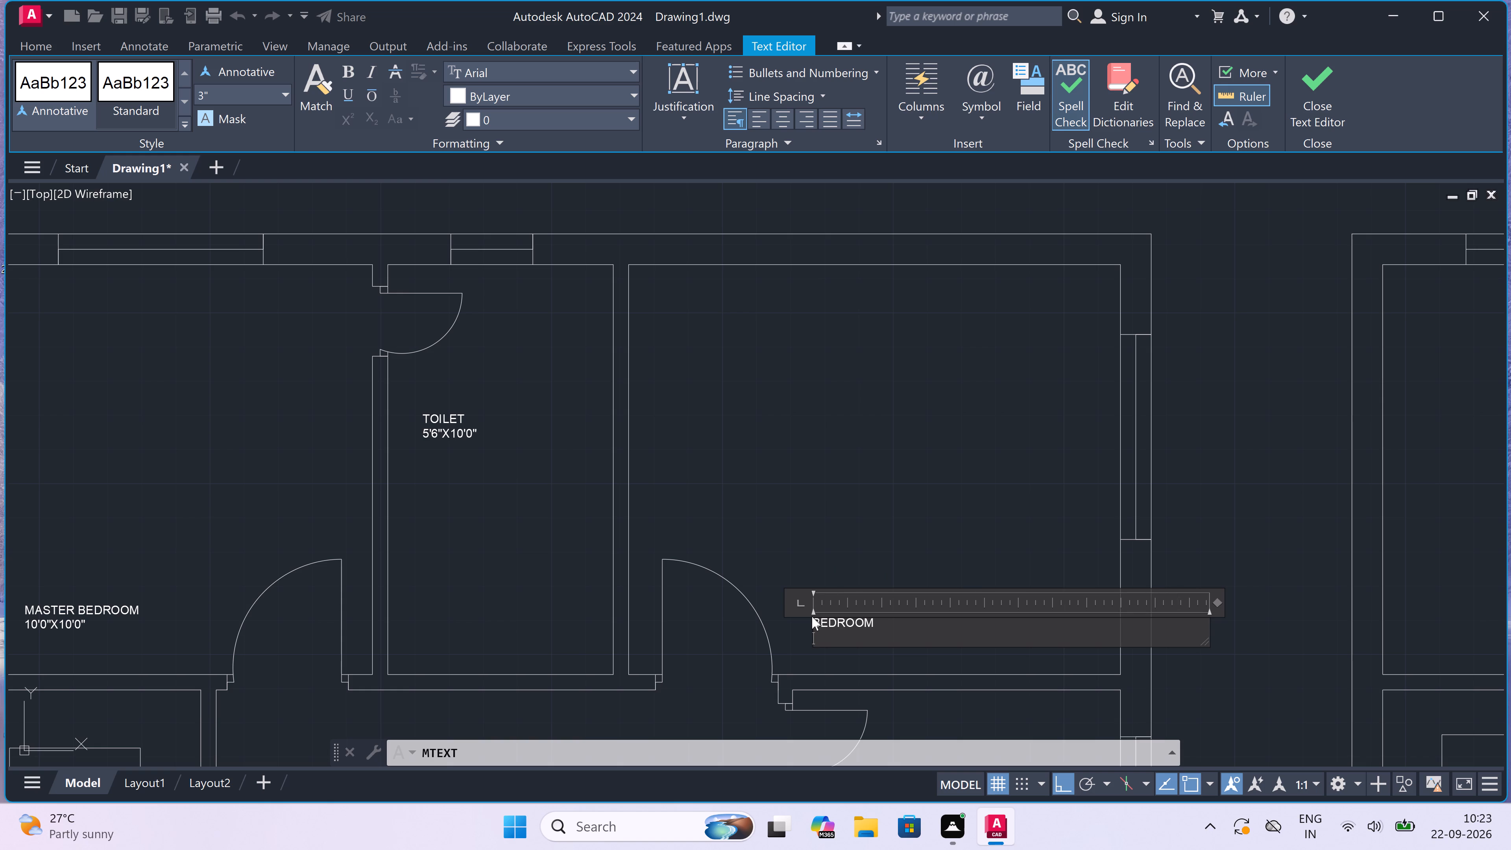
left_click(812, 622)
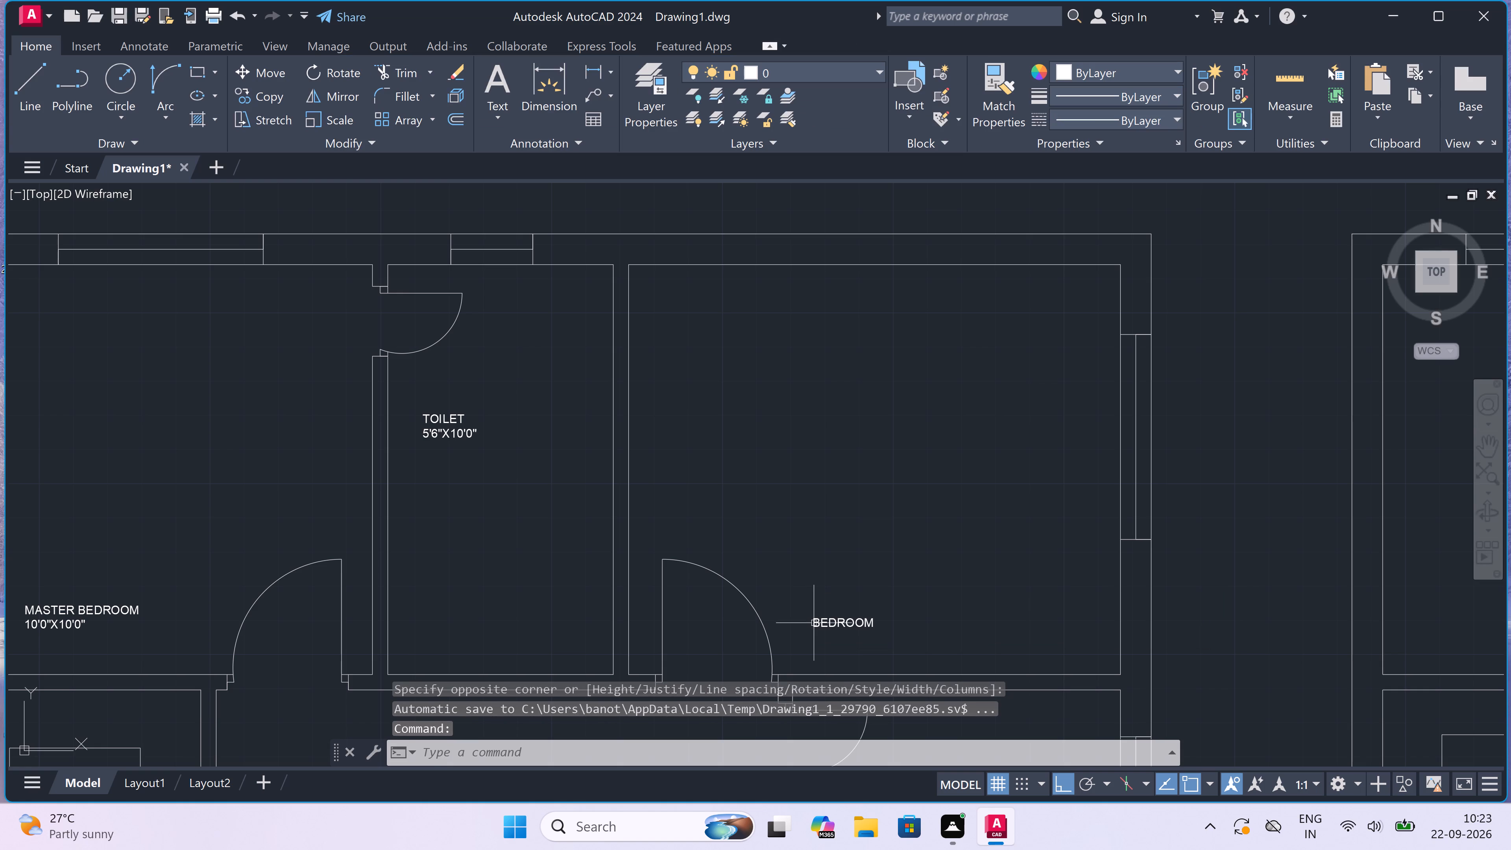
Reopen the BEDROOM text and insert KIDIS before the word, making the label KIDIS BEDROOM.
double_click(832, 626)
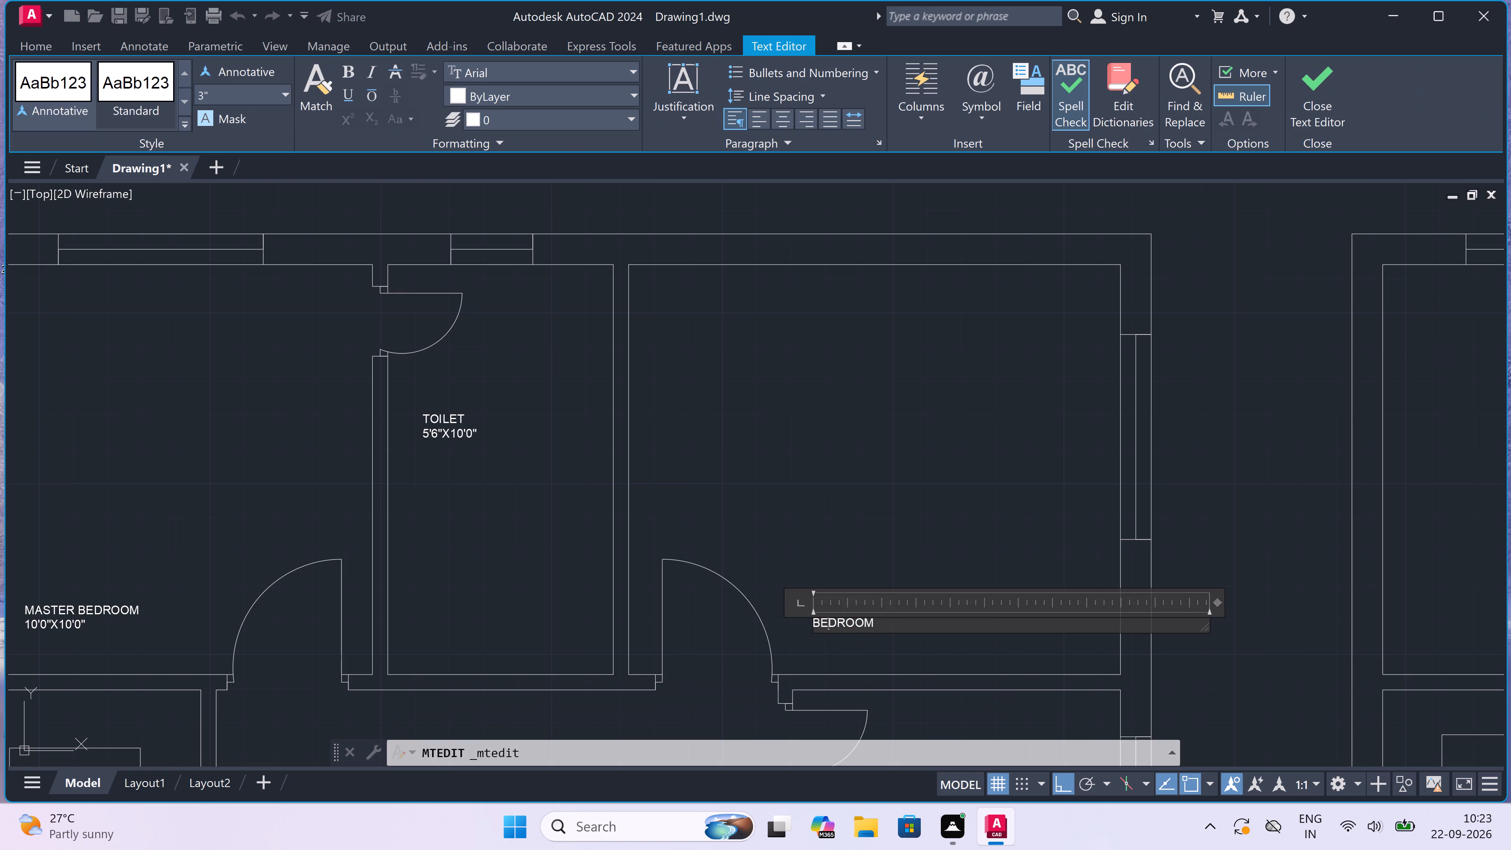
left_click(809, 625)
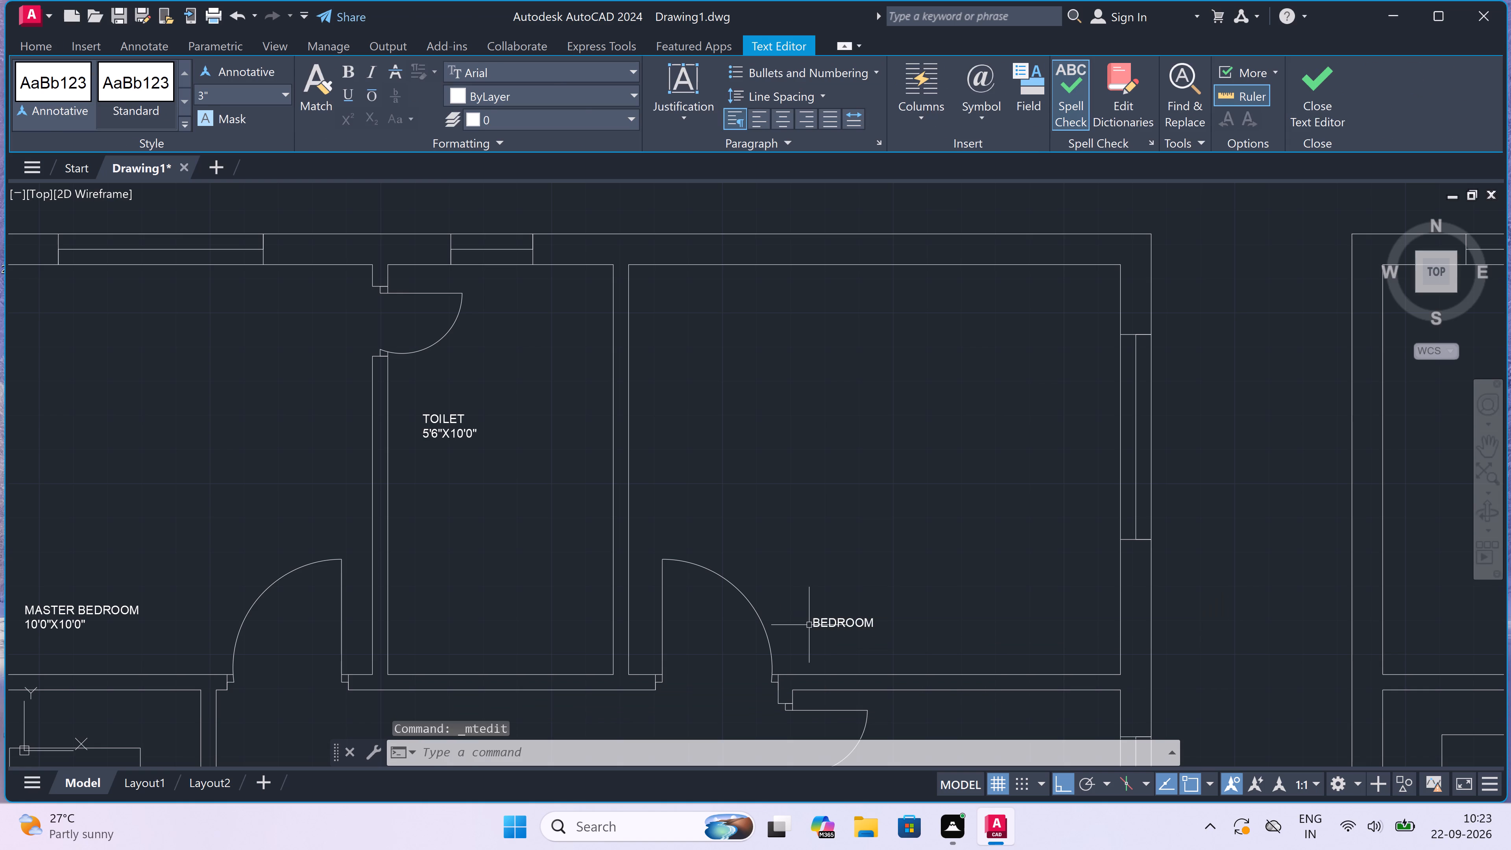
double_click(811, 625)
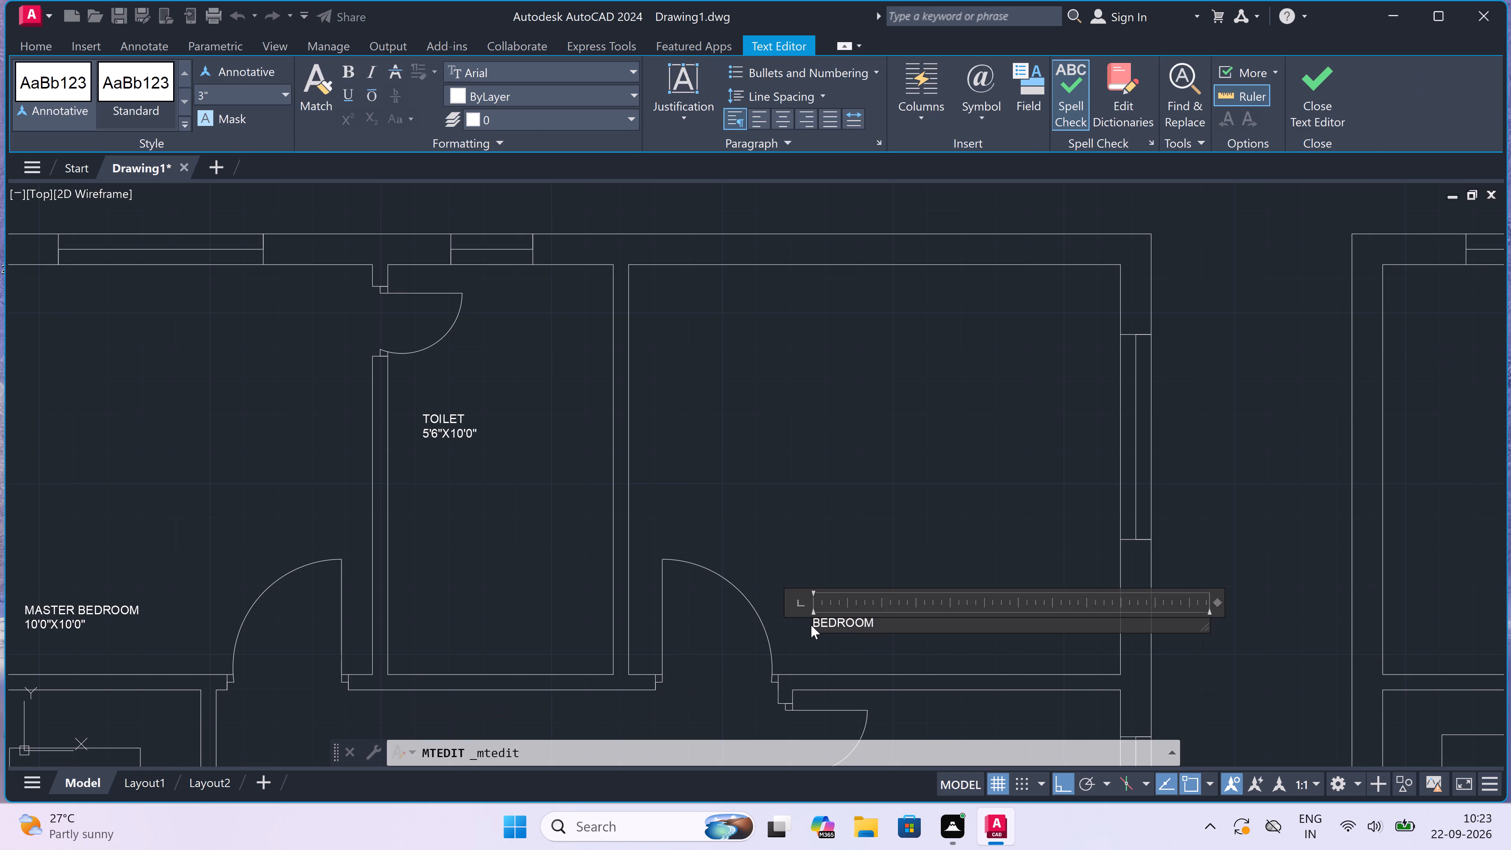
left_click(811, 625)
double_click(811, 625)
type("KIDIS")
key("space")
key("BackSpace")
key("BackSpace")
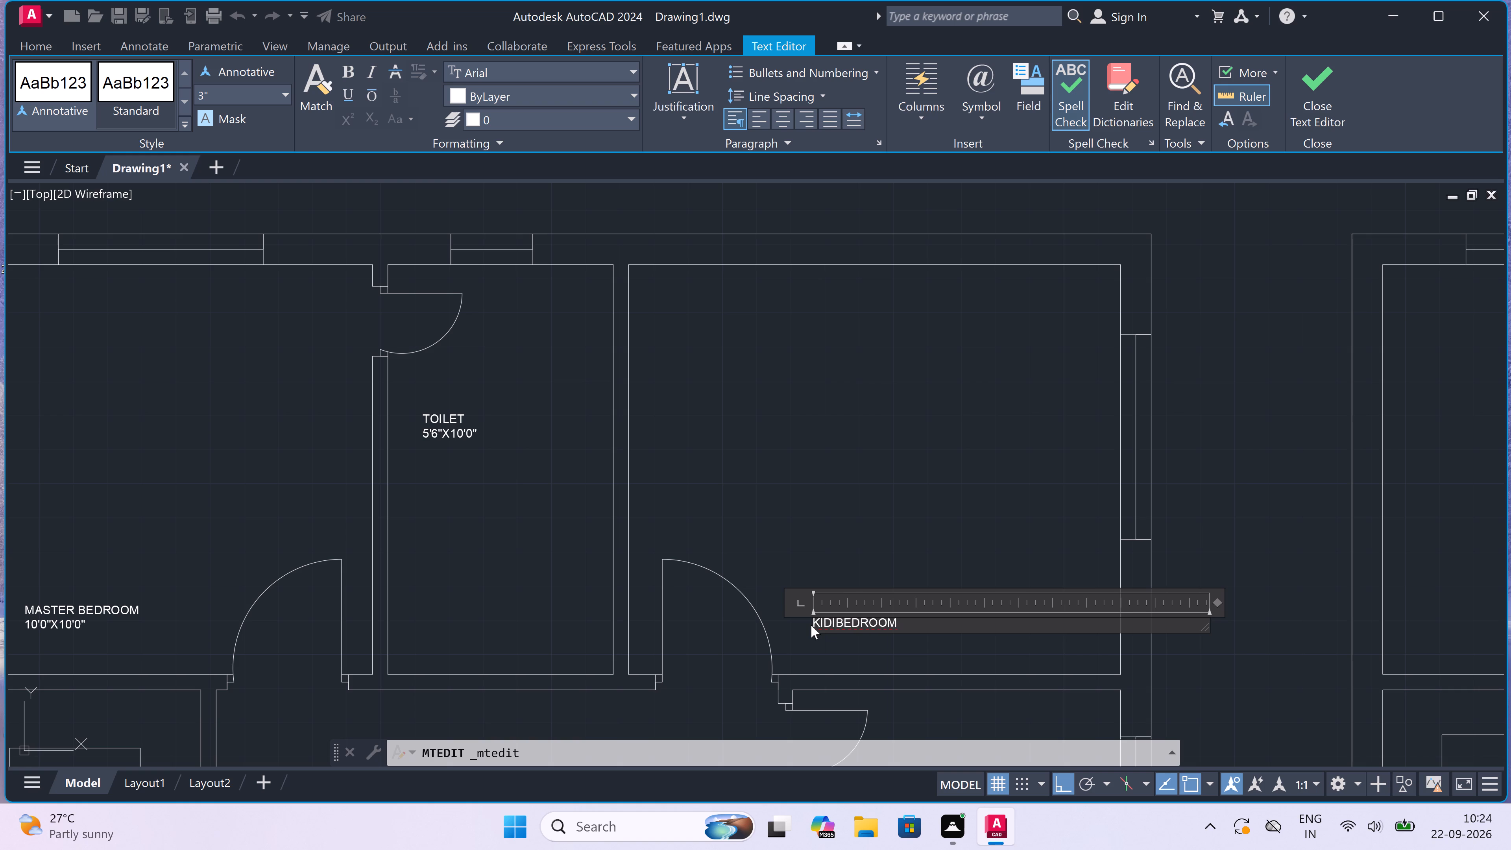
type("S")
key("space")
Add the room size 12'0"X10'0" as a second line under KIDIS BEDROOM and finish the text.
left_click(950, 620)
key("Return")
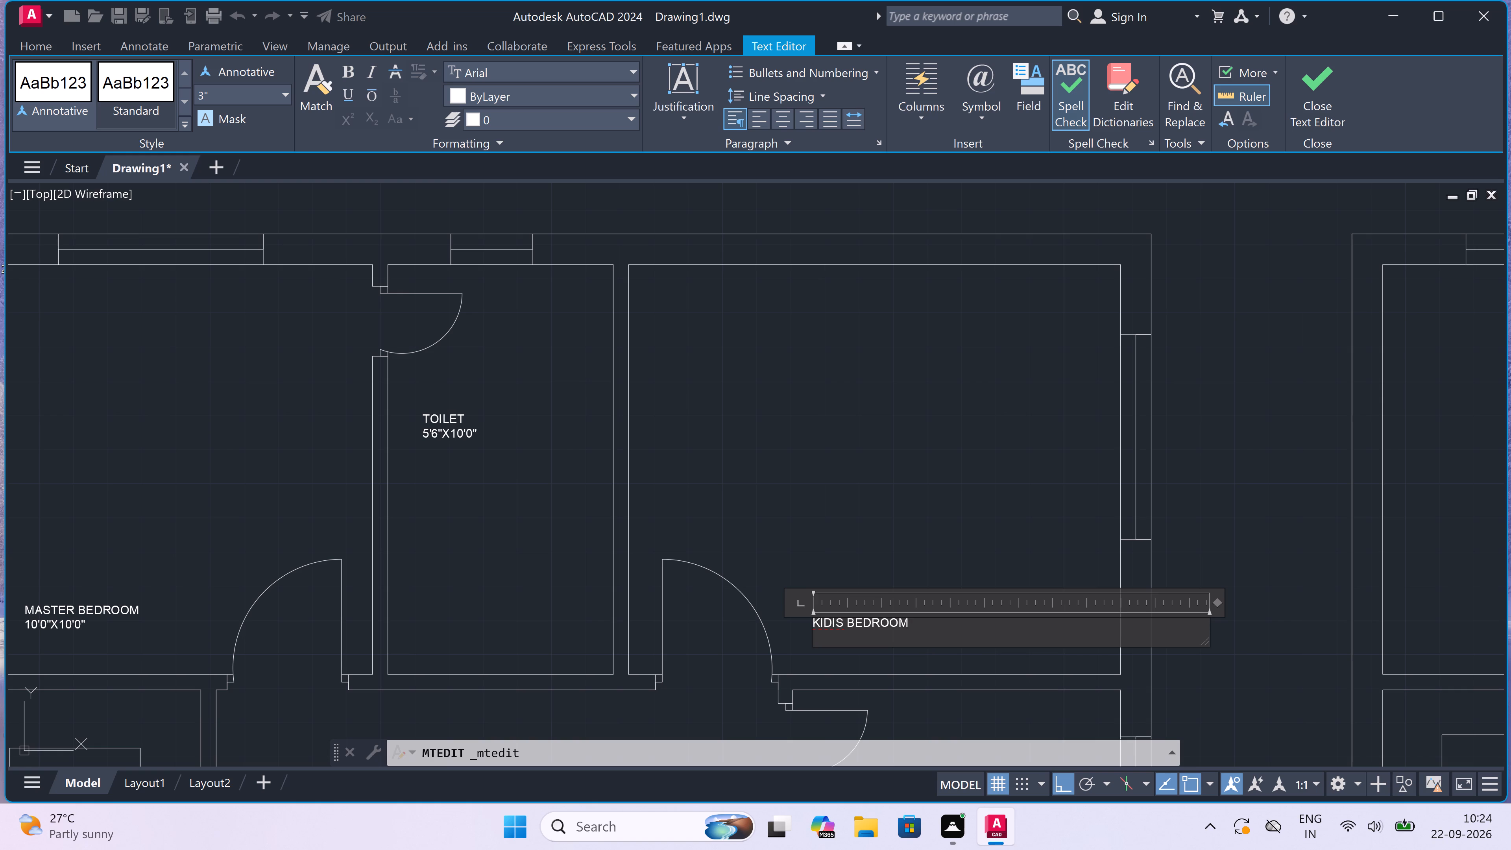
type("12'0\"X10'0\"")
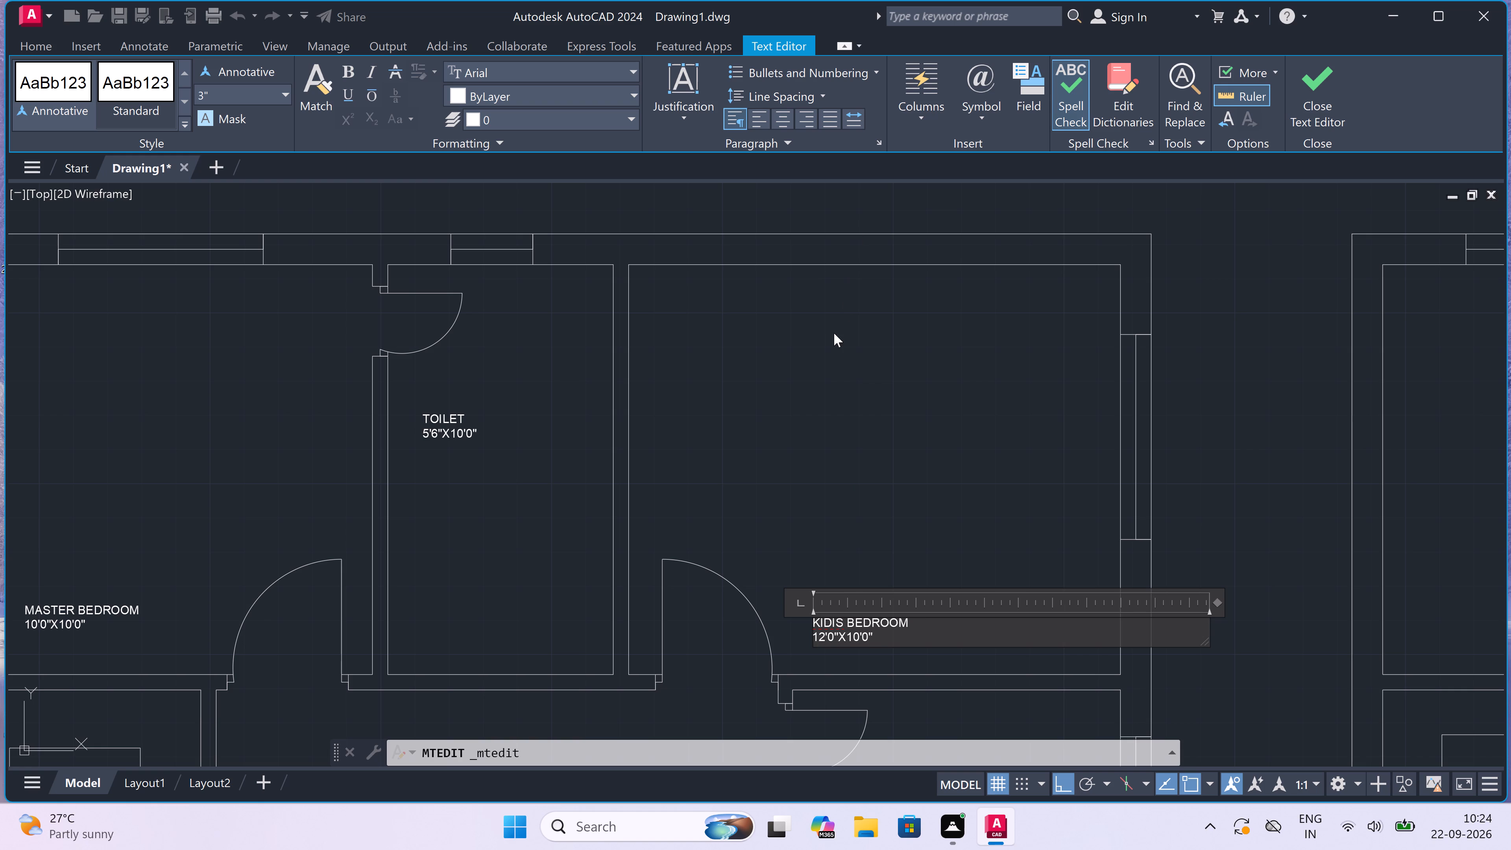
left_click(833, 333)
Label the small room directly below KIDIS BEDROOM with a two-line multiline text: TOILET and 8'0"X6'0".
scroll(834, 332, "down", 4)
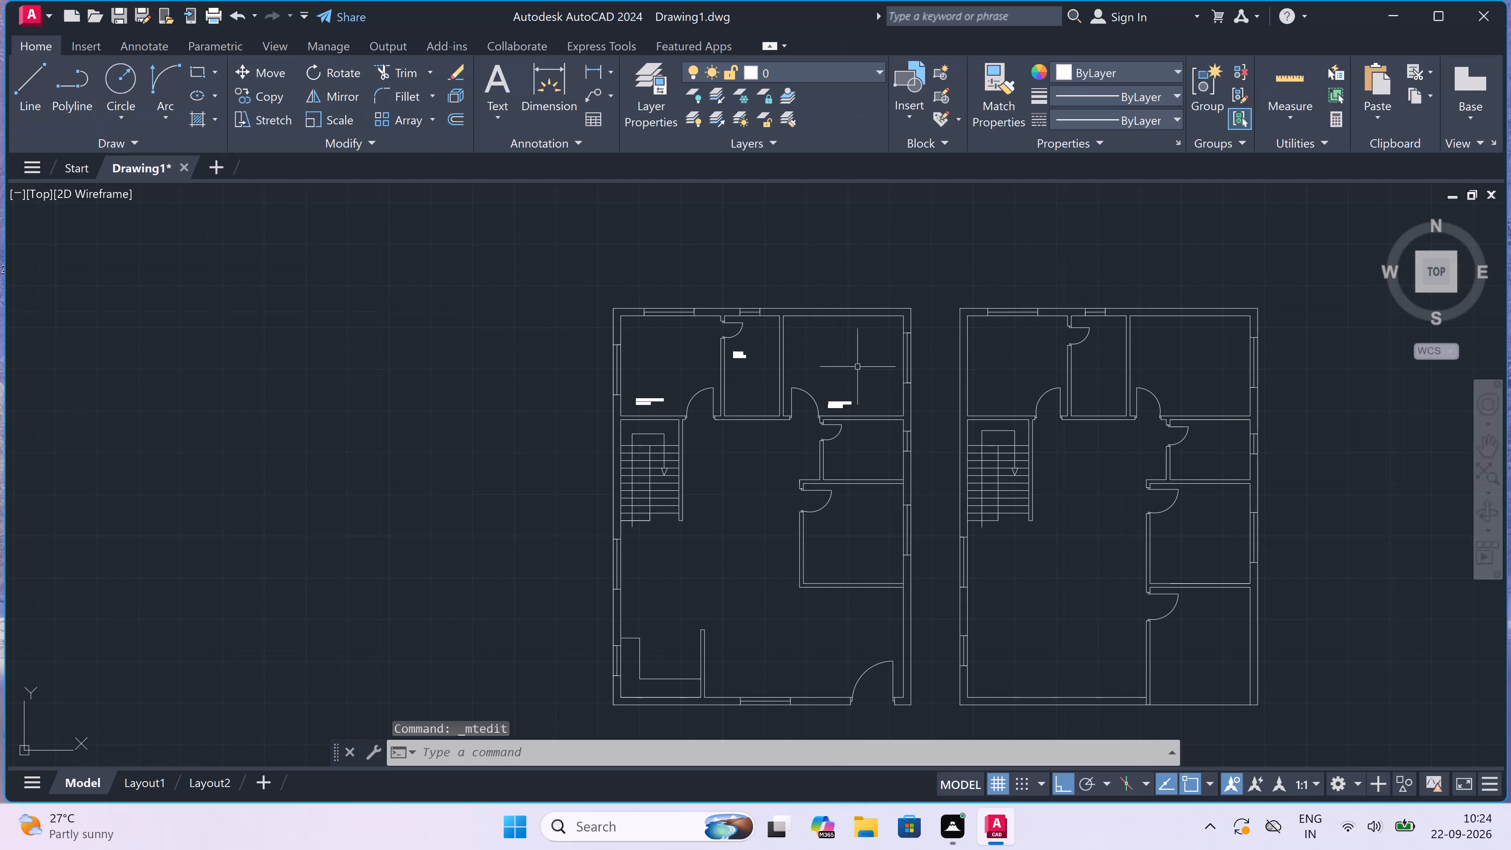
scroll(867, 441, "up", 3)
key("space")
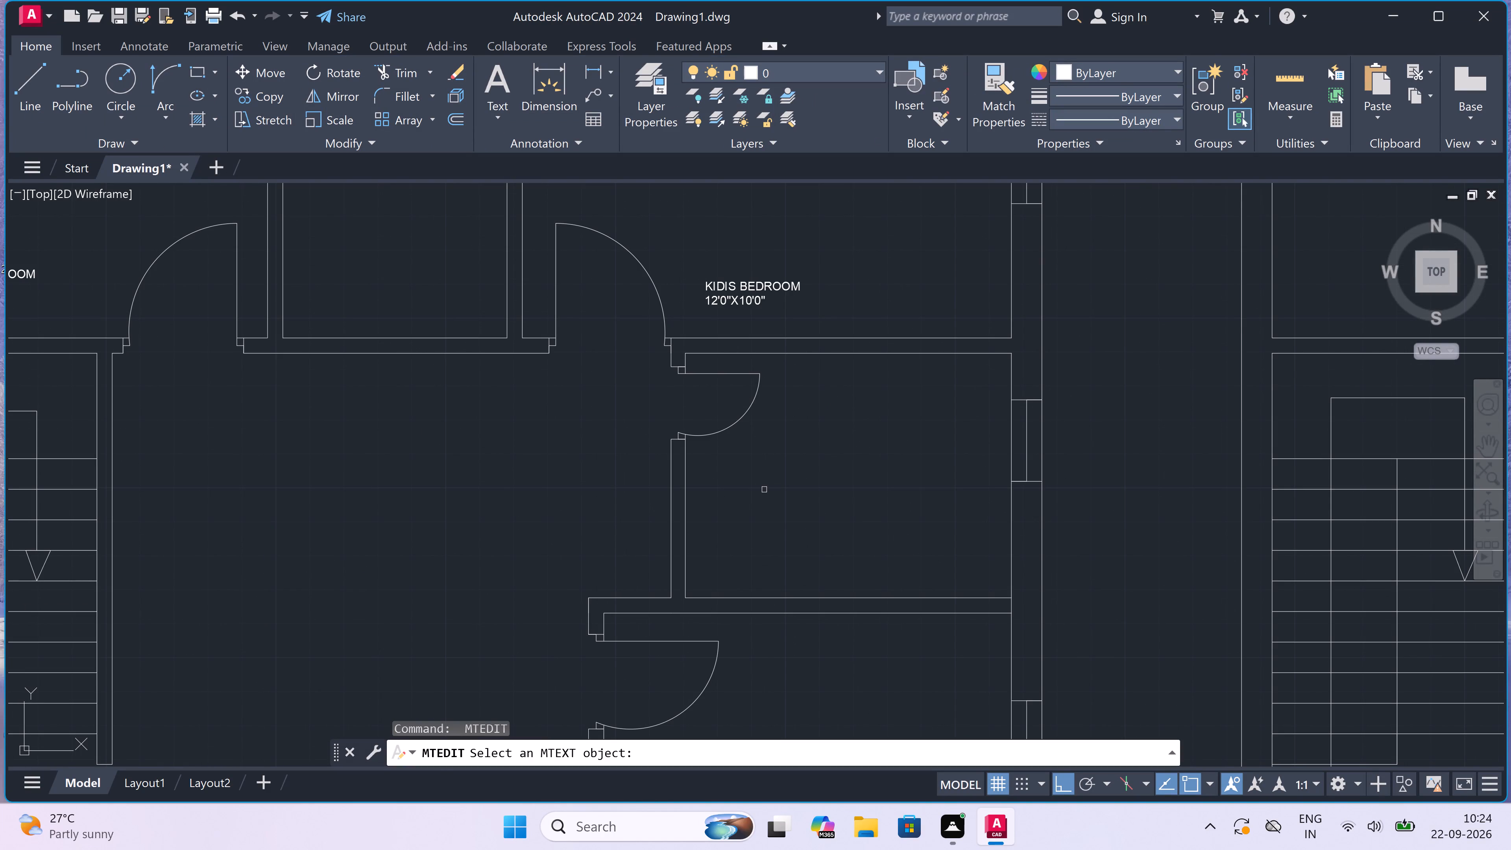
key("Escape")
type("MT")
key("space")
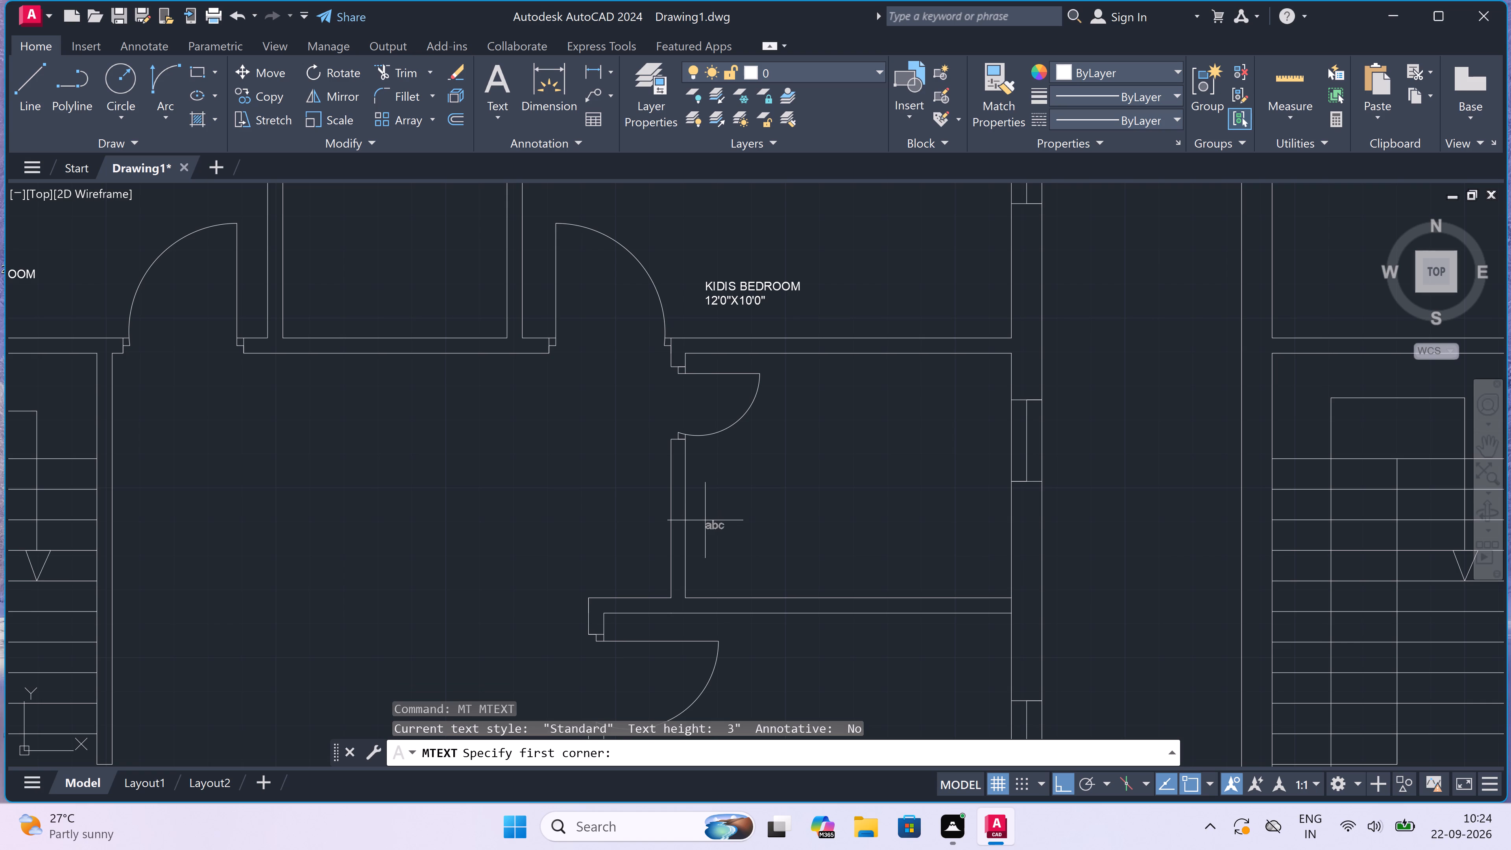
left_click_drag(707, 512, 723, 513)
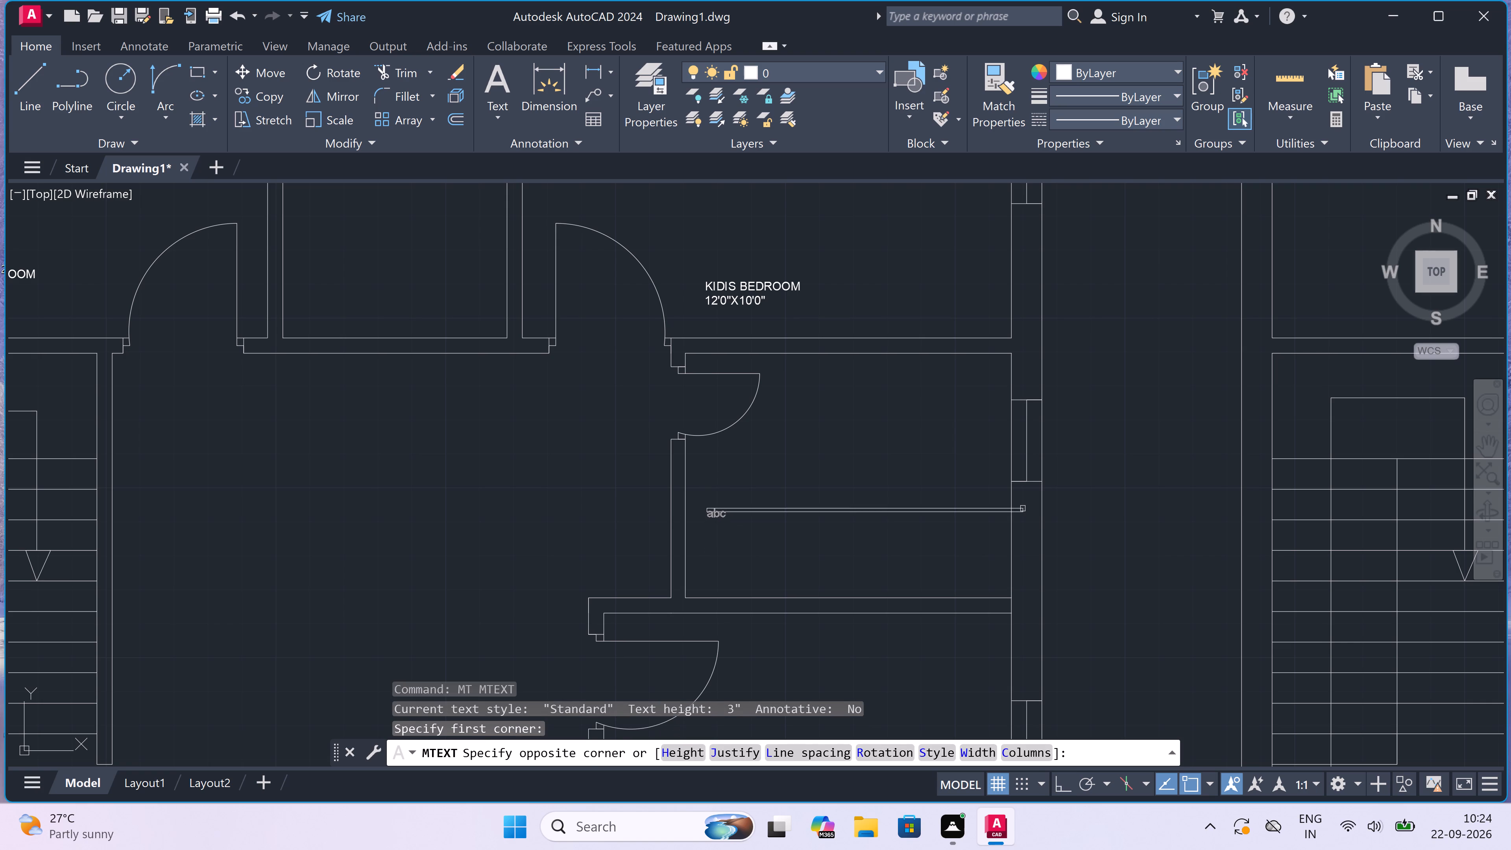
left_click(1024, 508)
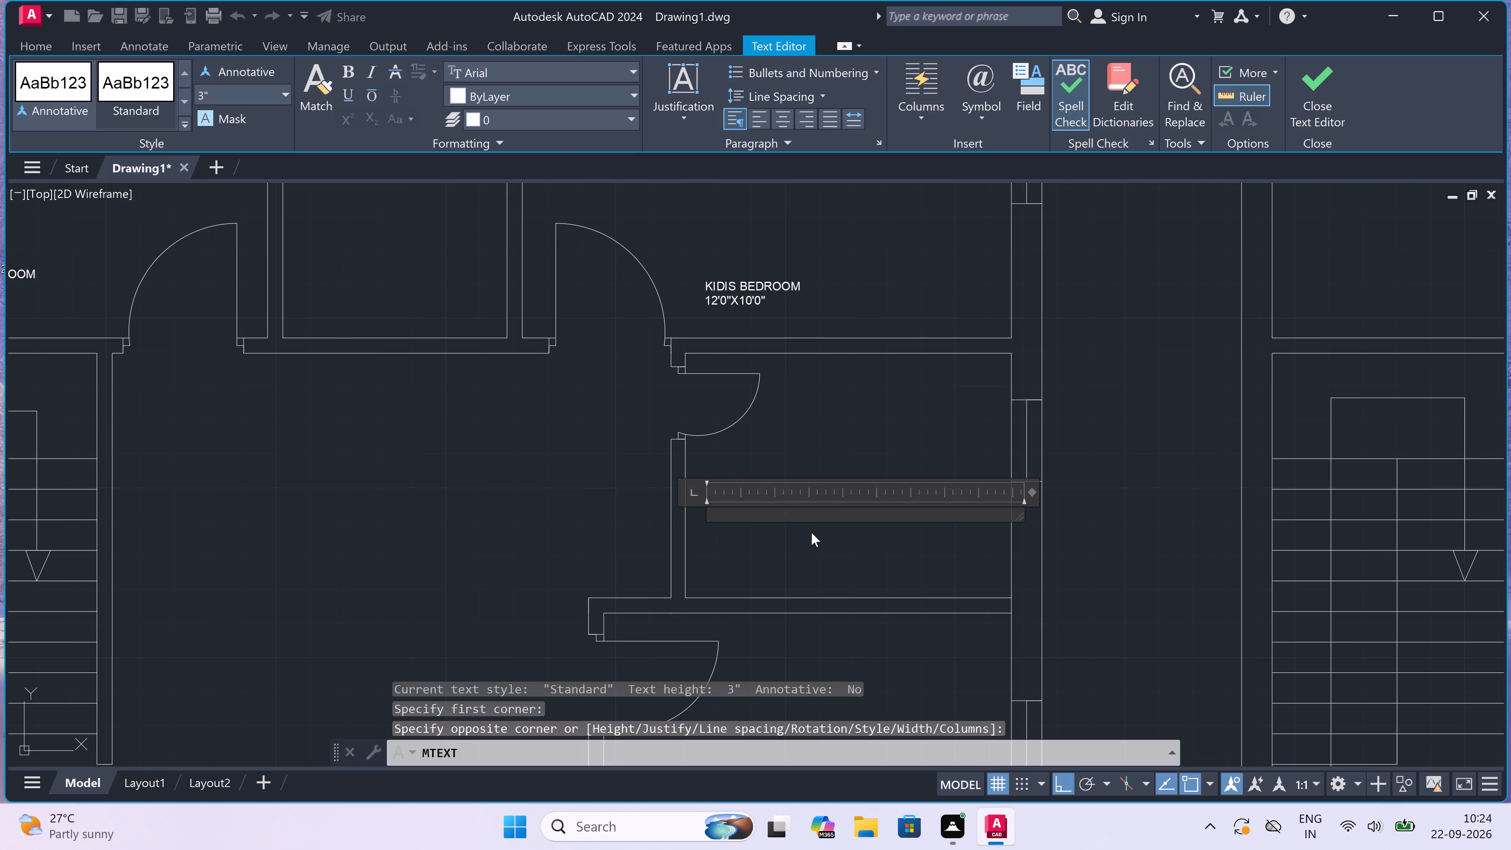
type("TOILET")
key("Return")
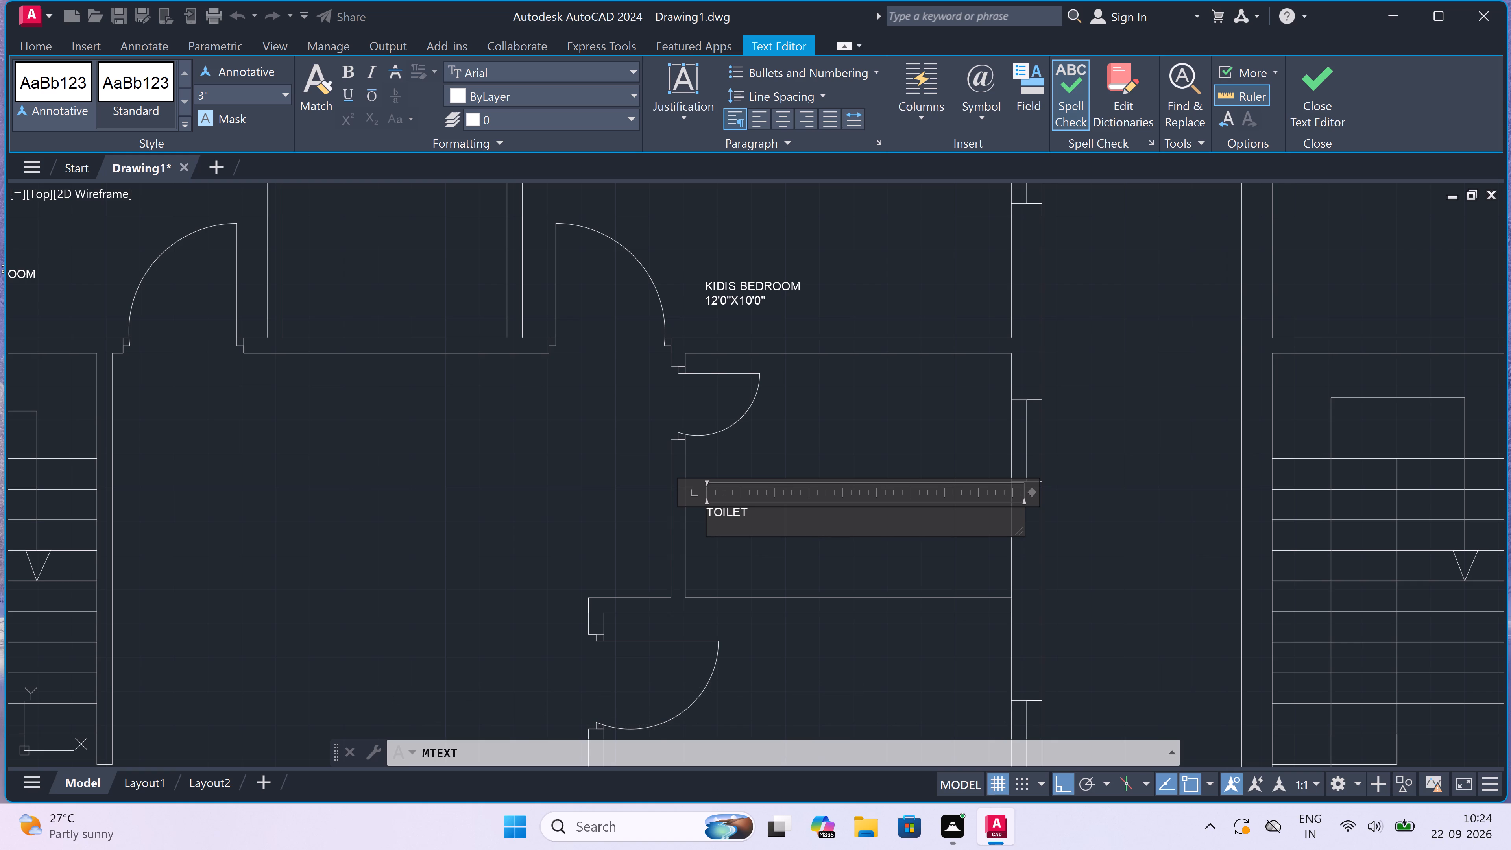
type("8'0\"X")
type("6'0")
key("shift+quotedbl")
left_click(815, 455)
Label the room below the lower TOILET in the left-hand plan with a two-line multiline text: FAMILY ROOM and 10'0"X10'0".
scroll(818, 443, "down", 4)
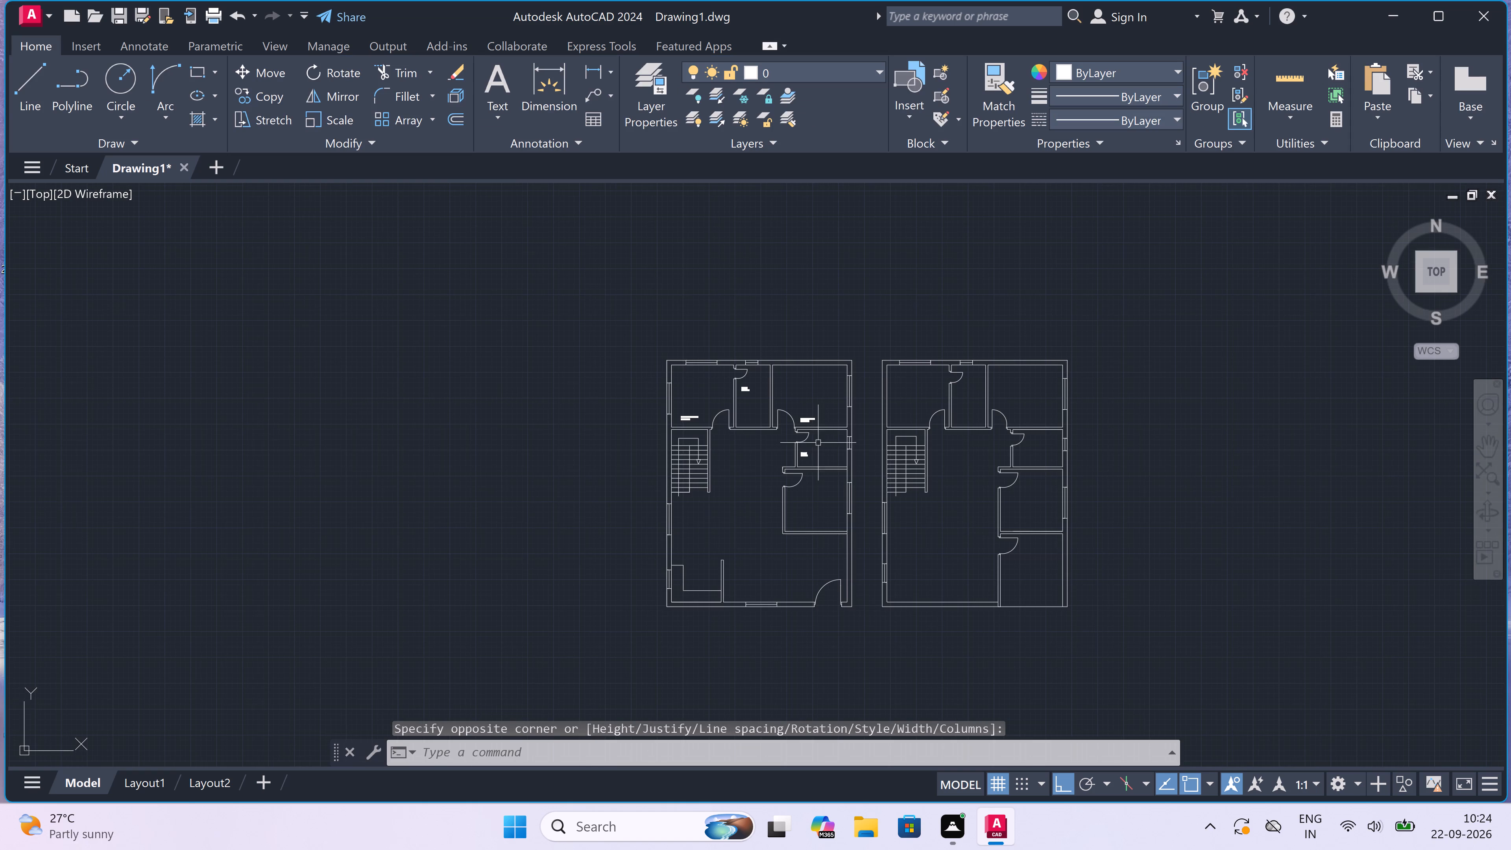
scroll(823, 501, "up", 2)
key("space")
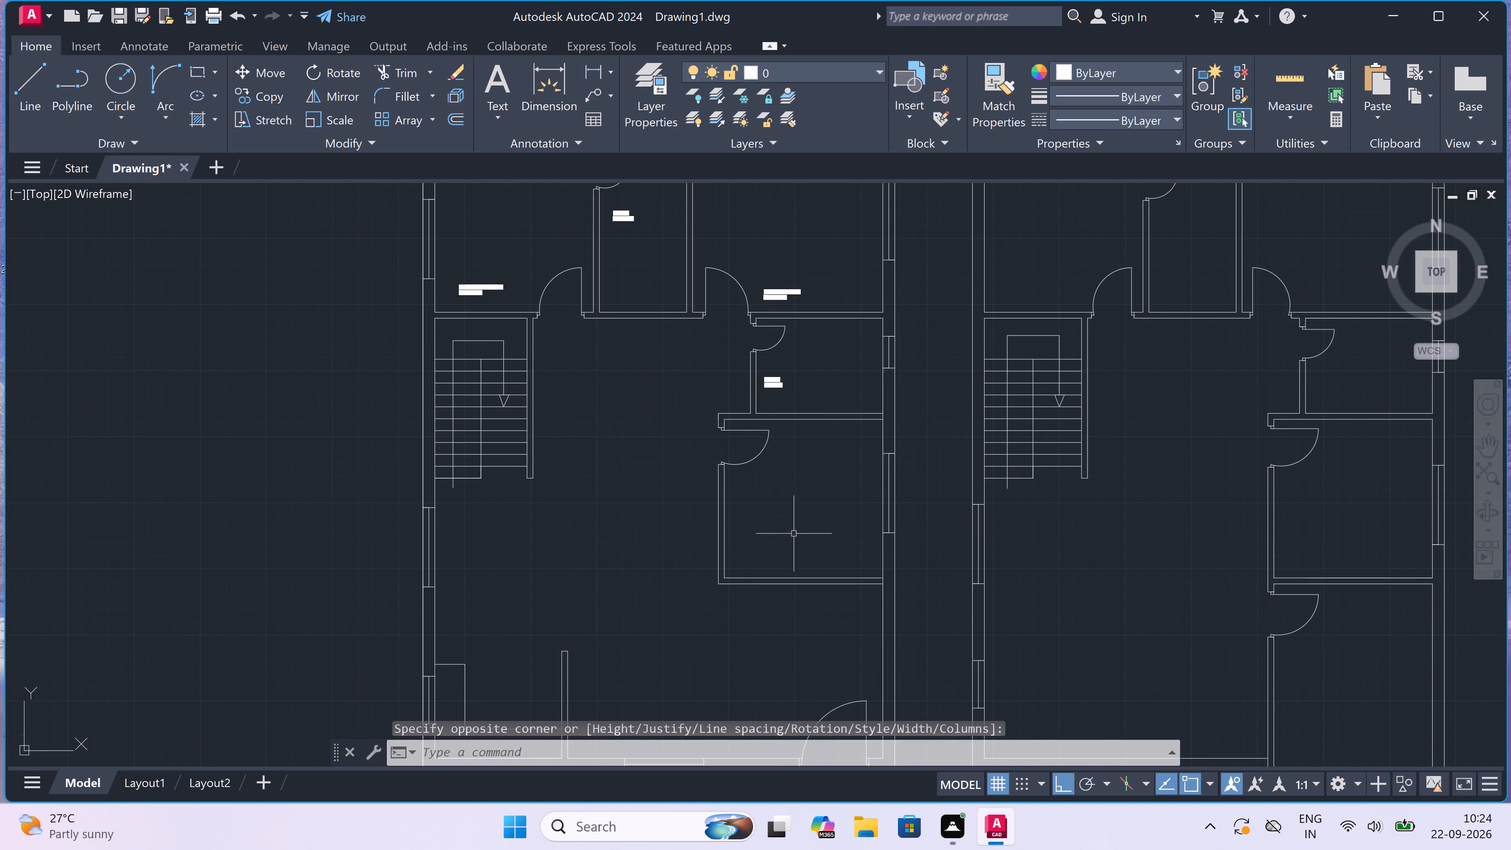
scroll(739, 531, "up", 2)
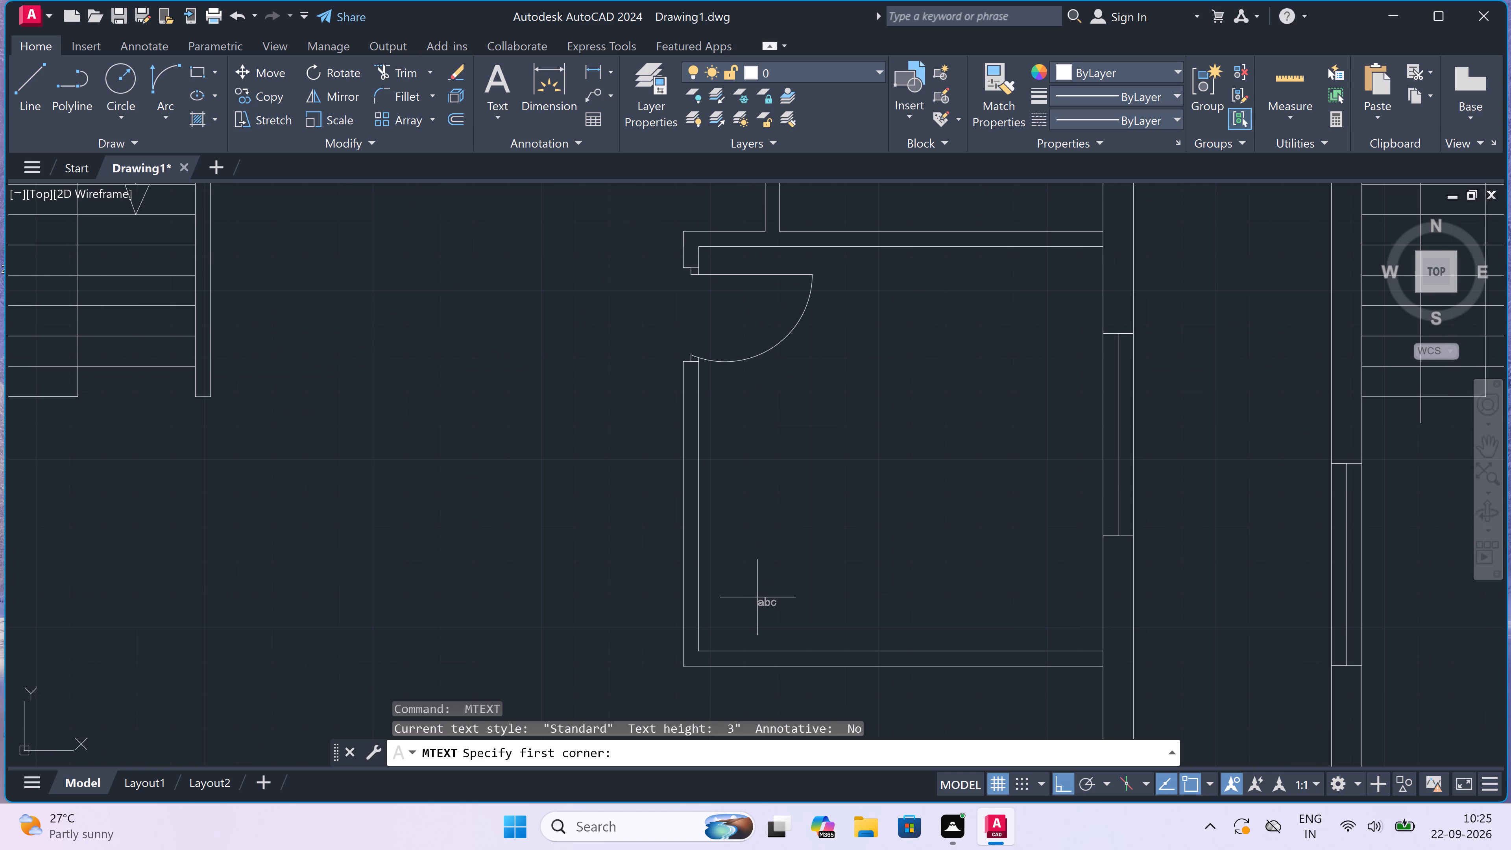
left_click(757, 597)
left_click(1175, 608)
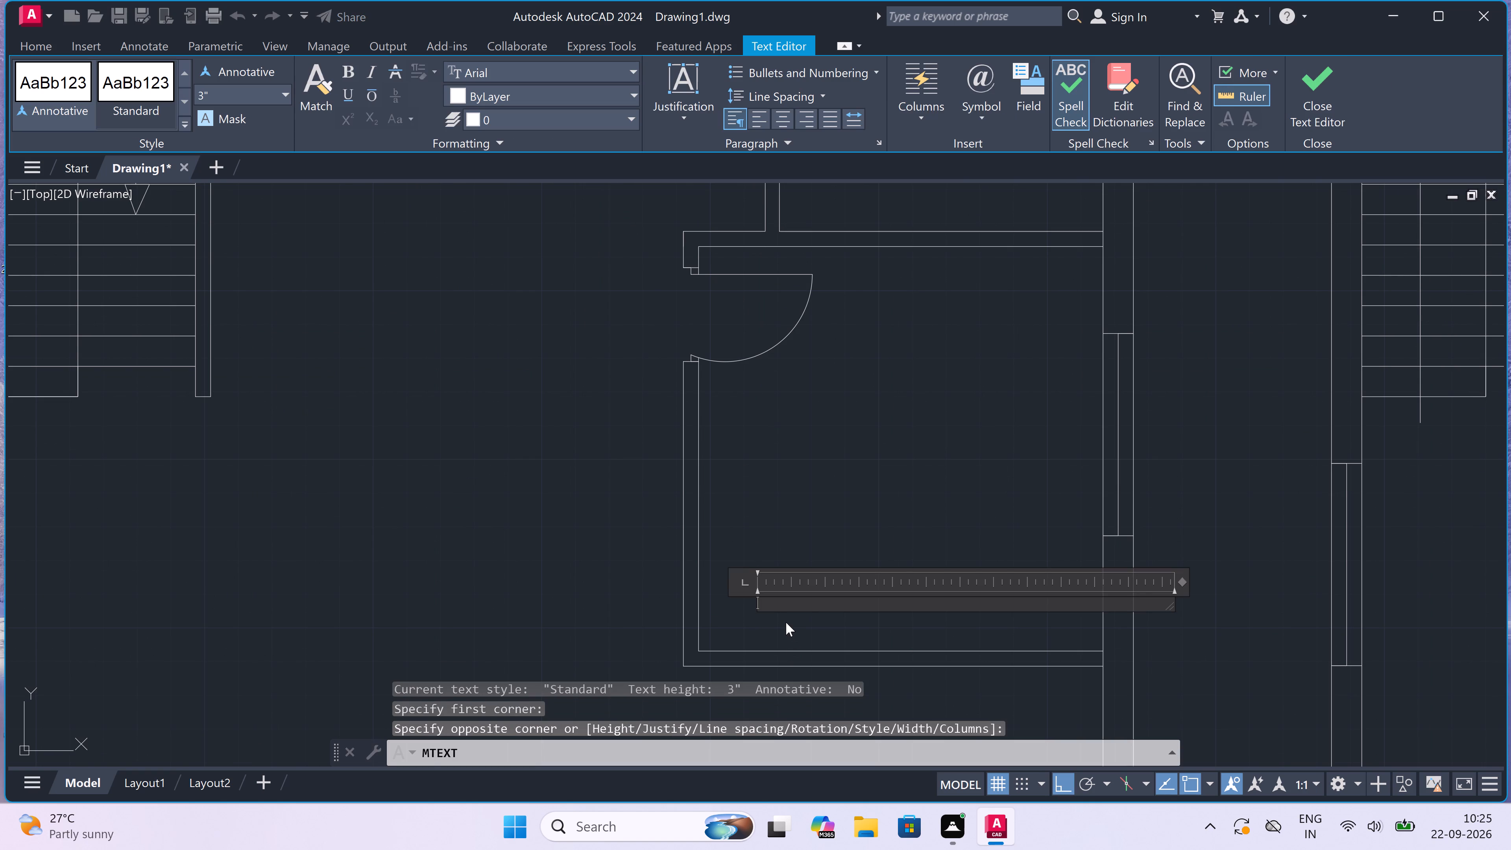
type("FA")
type("MILY")
key("space")
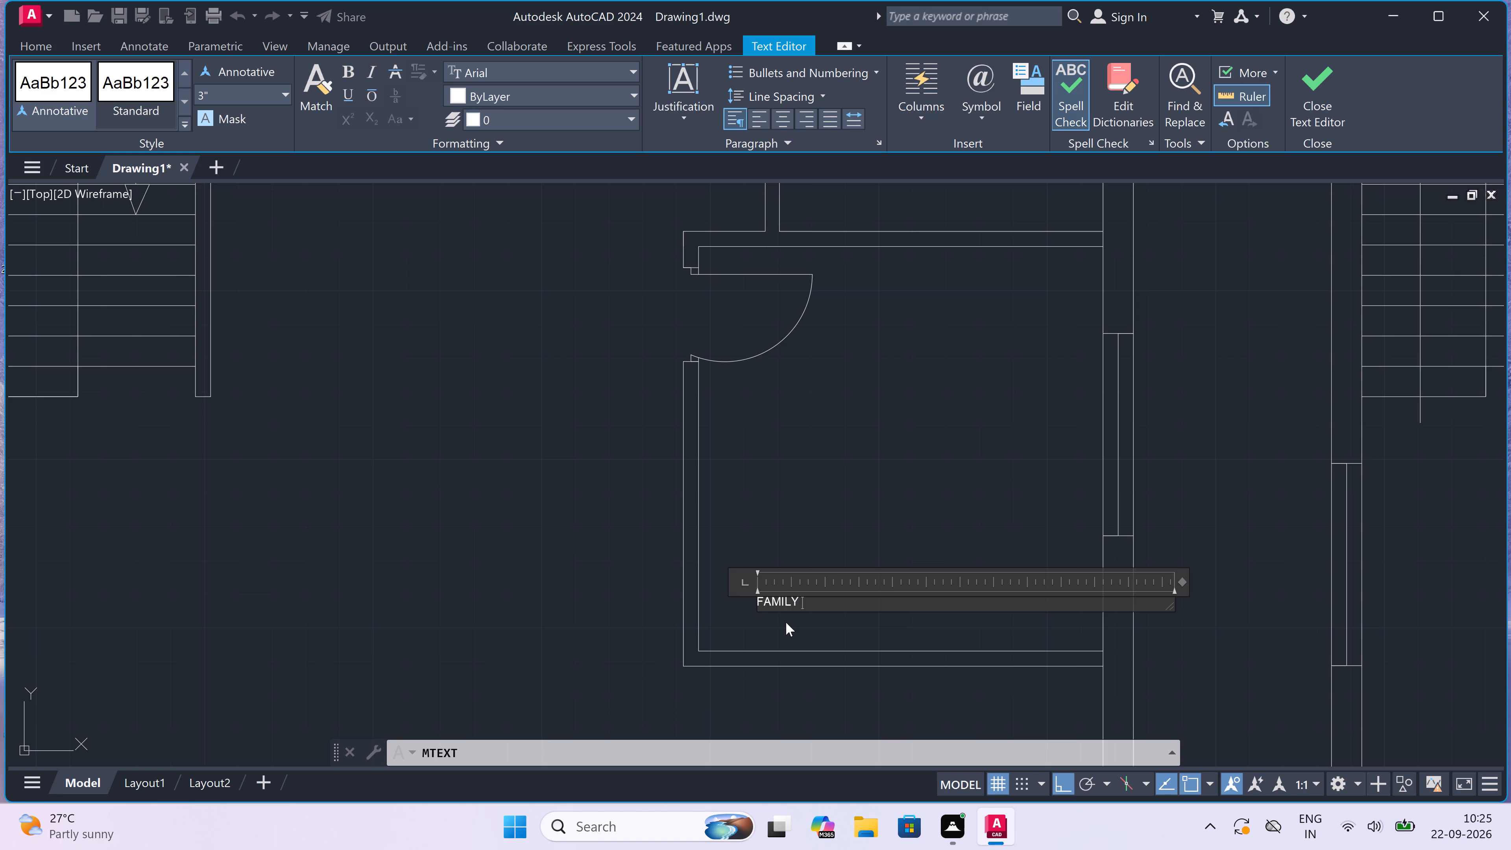
key("t")
key("BackSpace")
type("ROOM")
key("space")
key("Return")
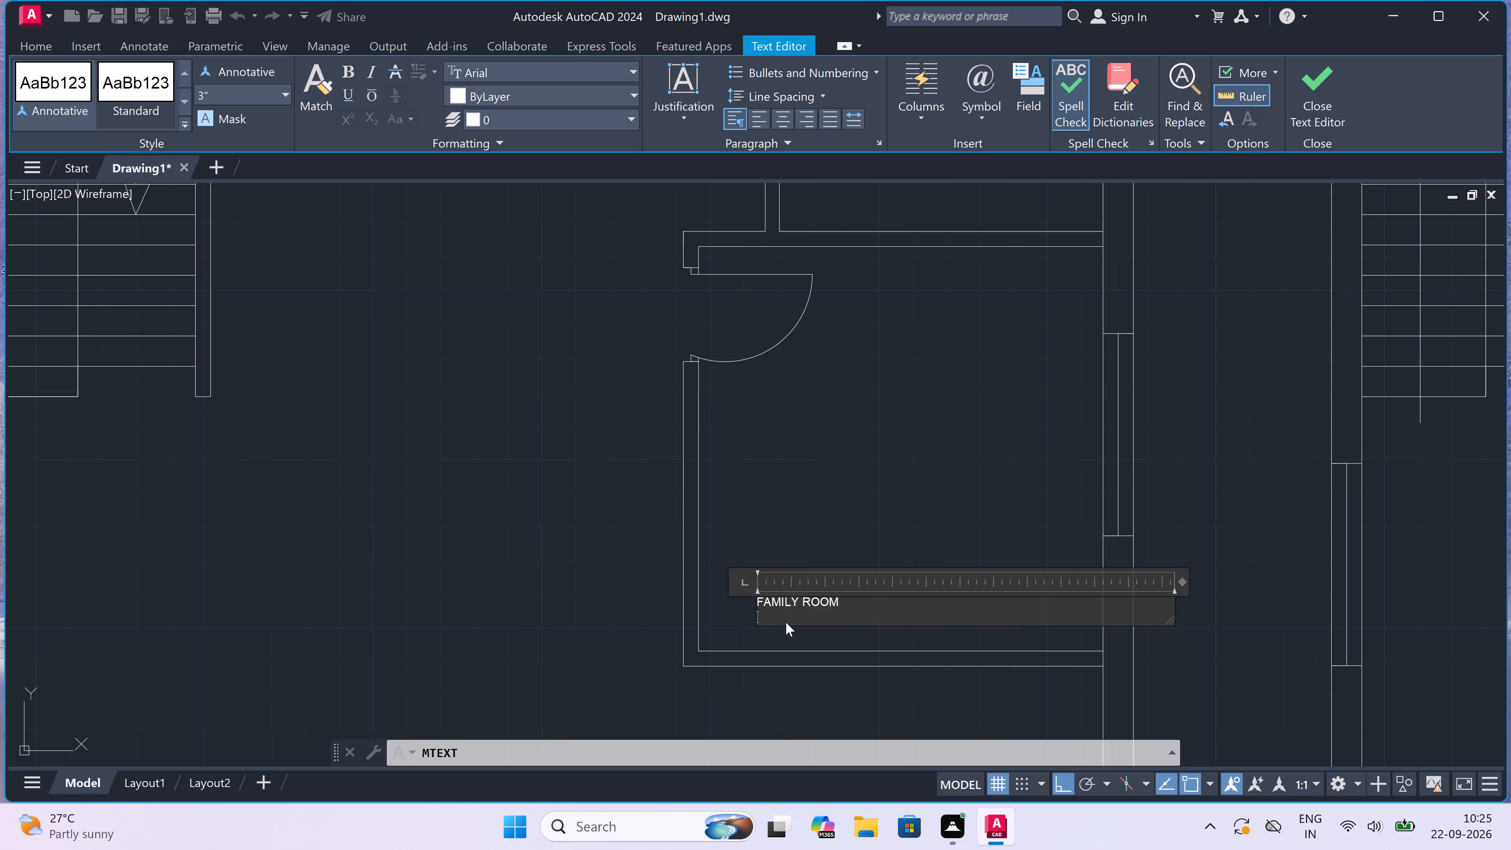
type("10'0\"X10'0\"")
double_click(831, 499)
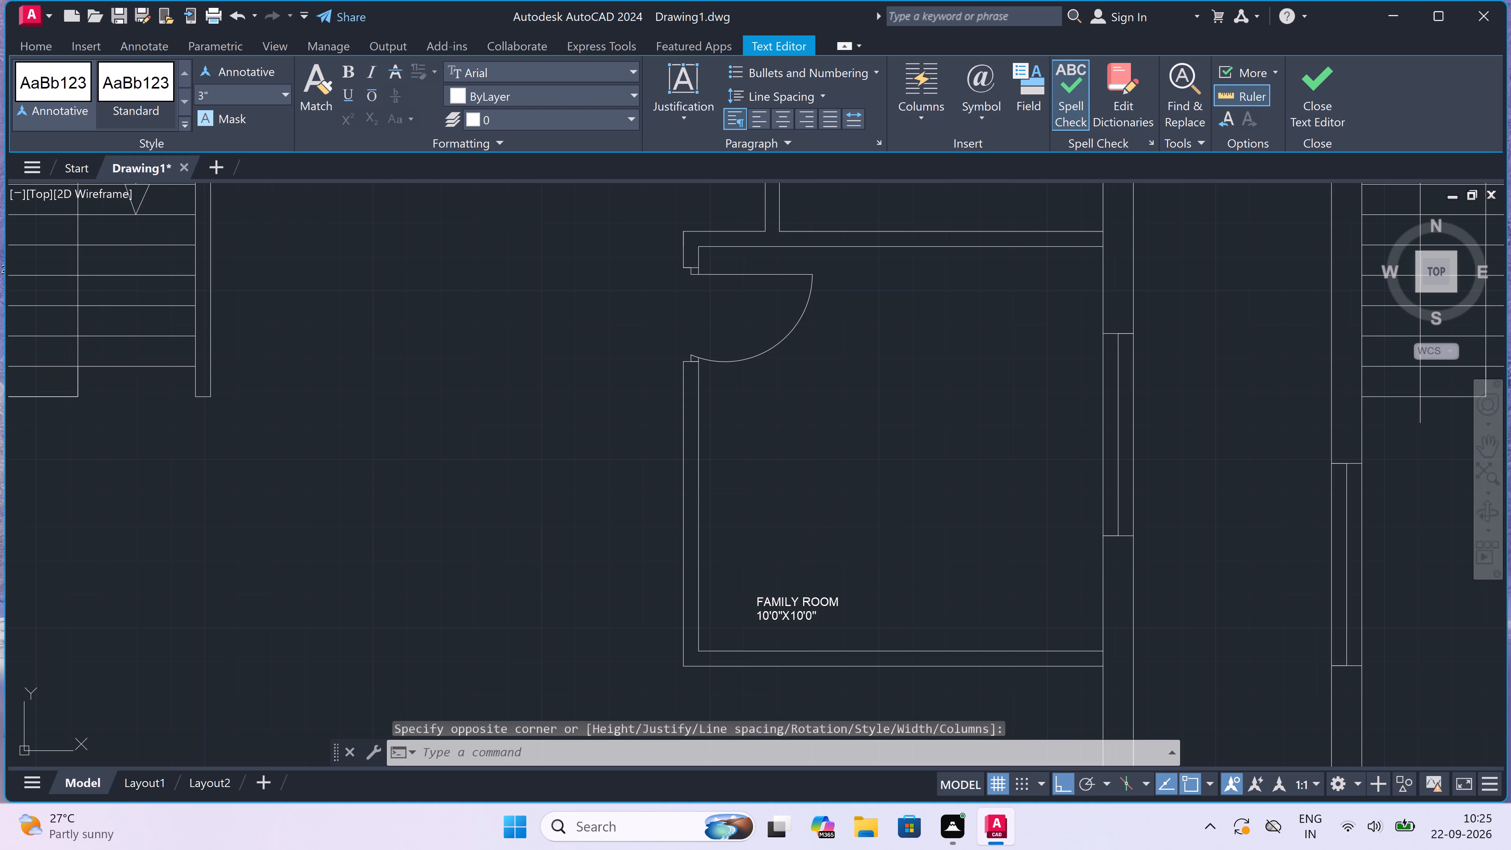
Label the counter area in the left-hand plan's bottom-left corner with a two-line multiline text: KITCHEN and 8'0".
scroll(831, 499, "down", 5)
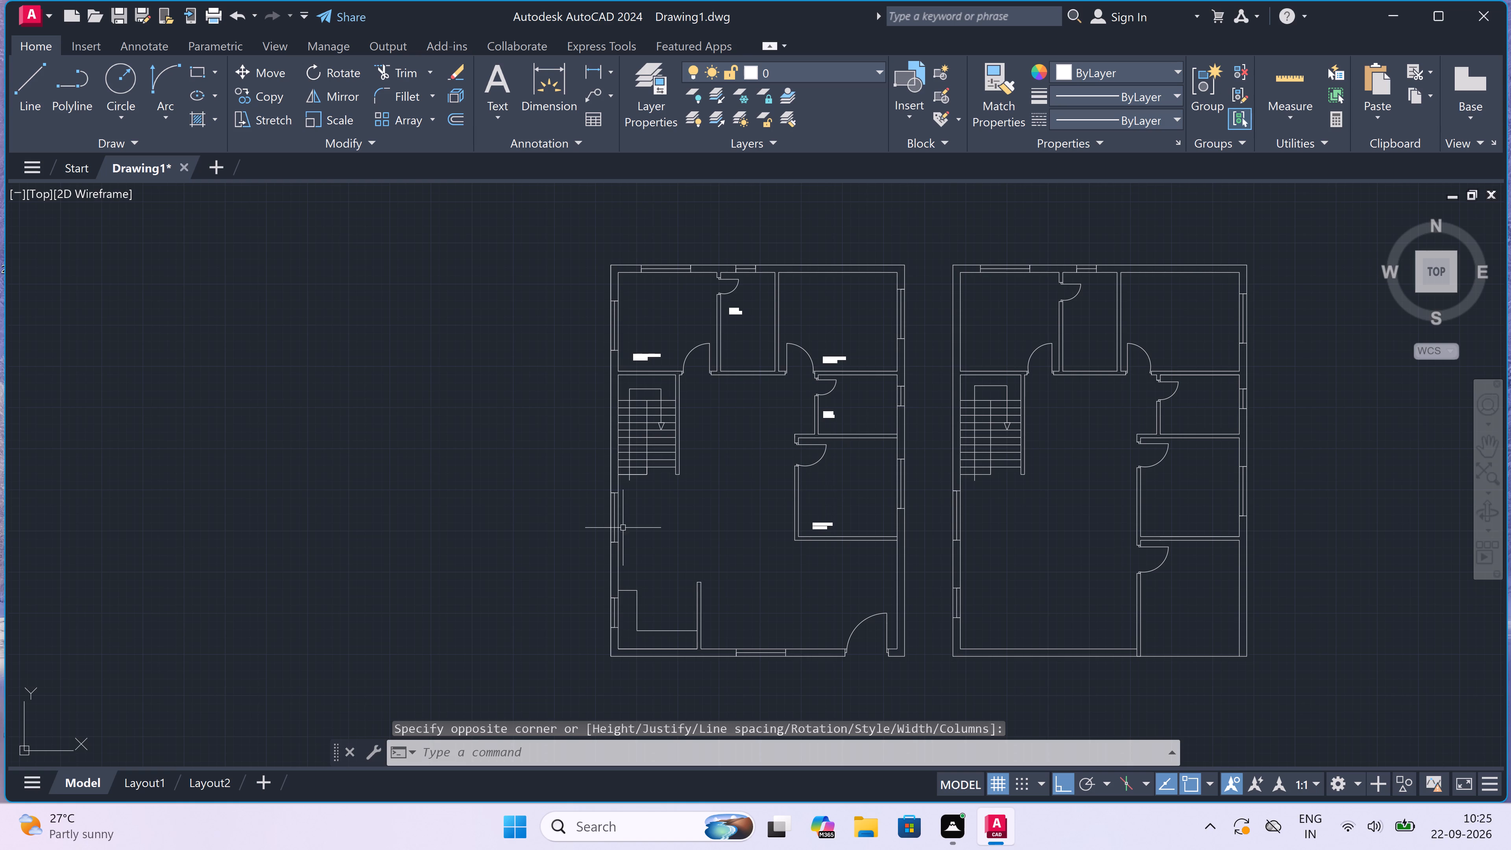
scroll(606, 679, "up", 2)
scroll(794, 394, "up", 1)
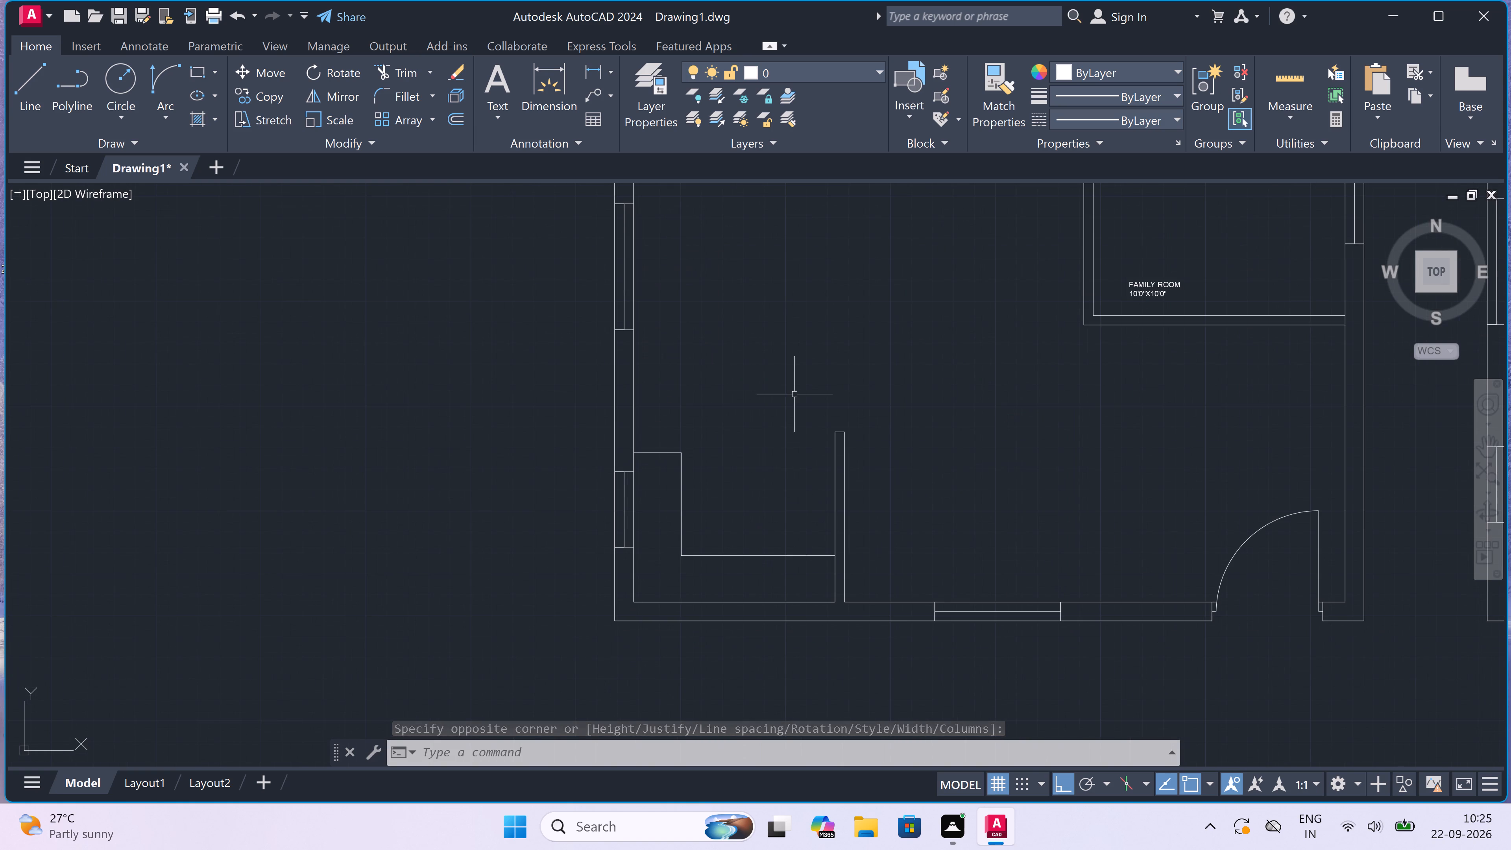
key("m")
key("t")
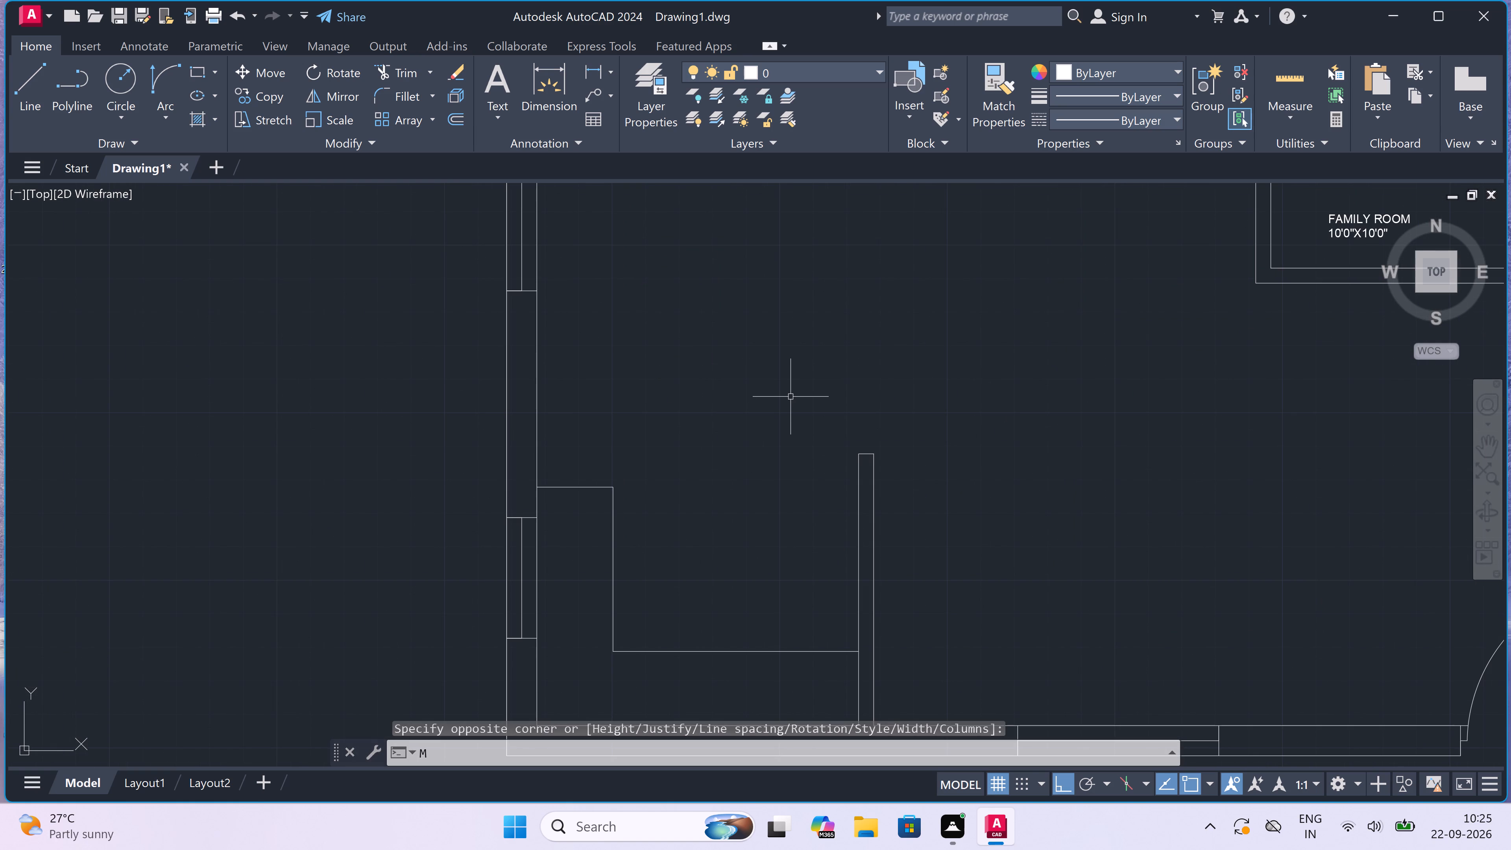
key("space")
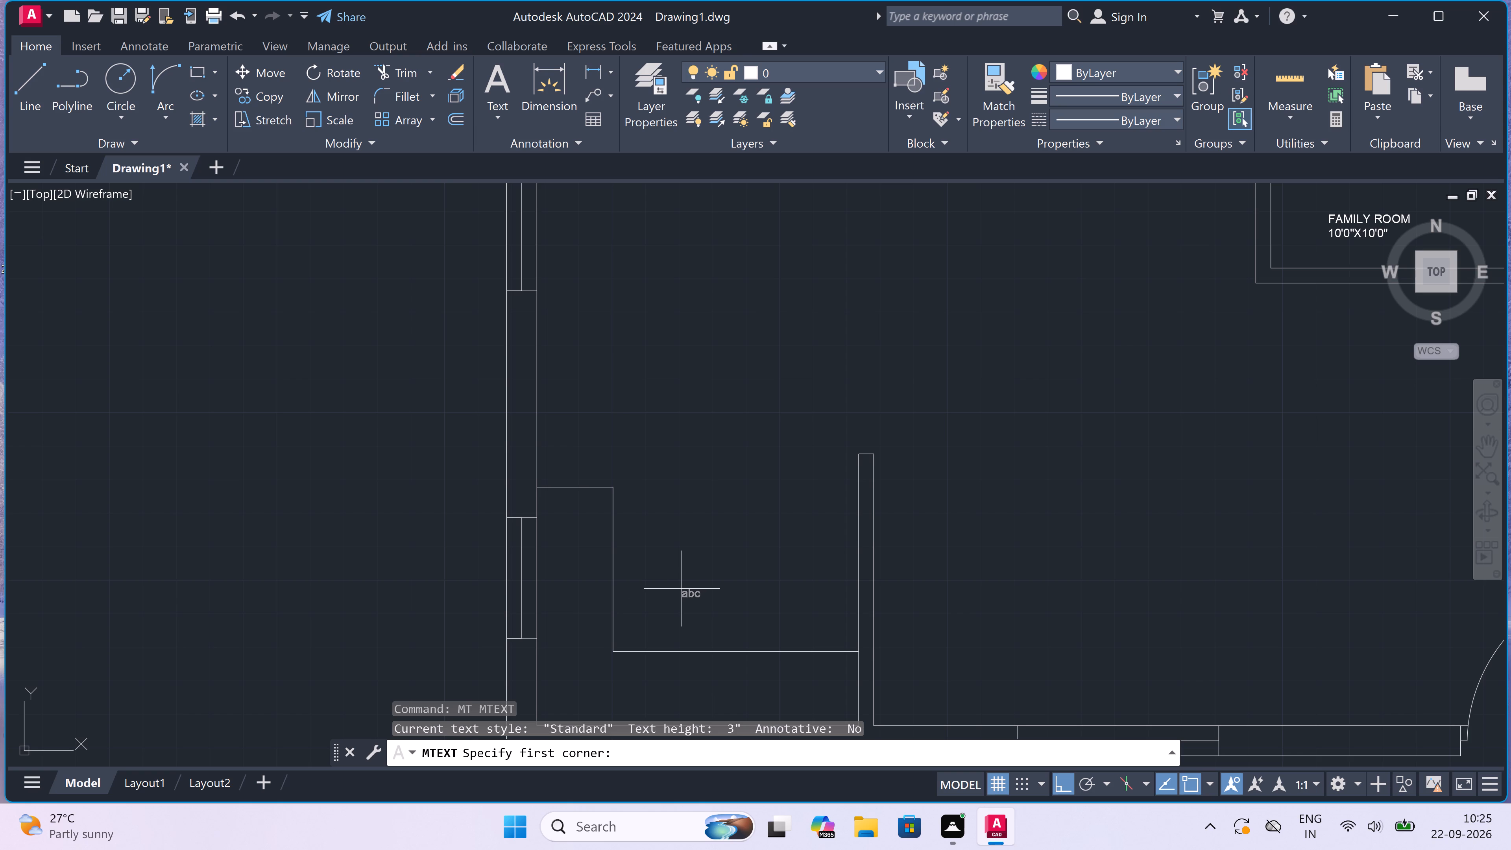
left_click(654, 548)
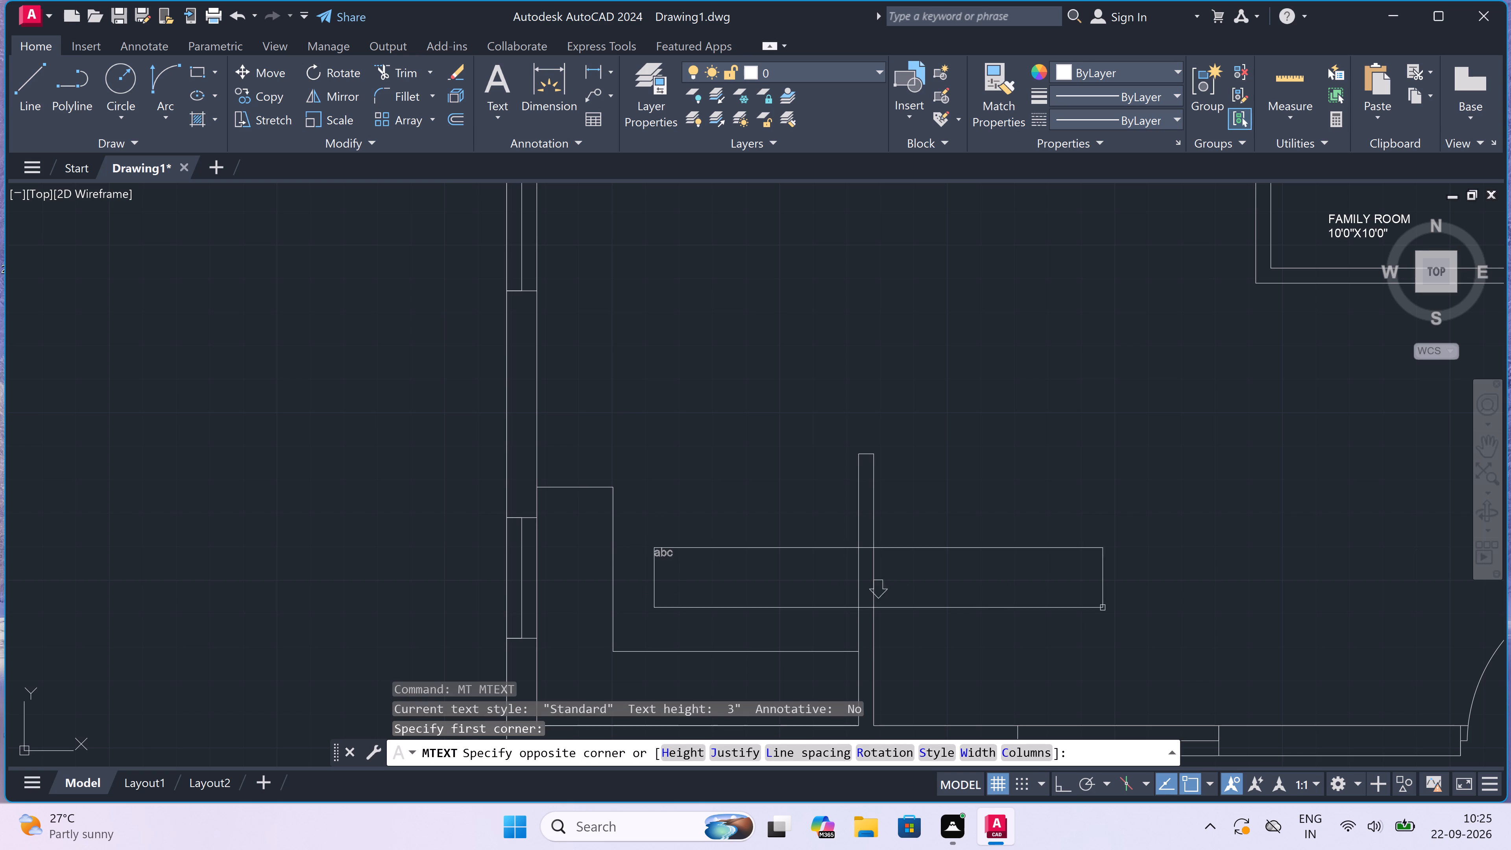
left_click(1145, 604)
type("KITCHEN")
key("space")
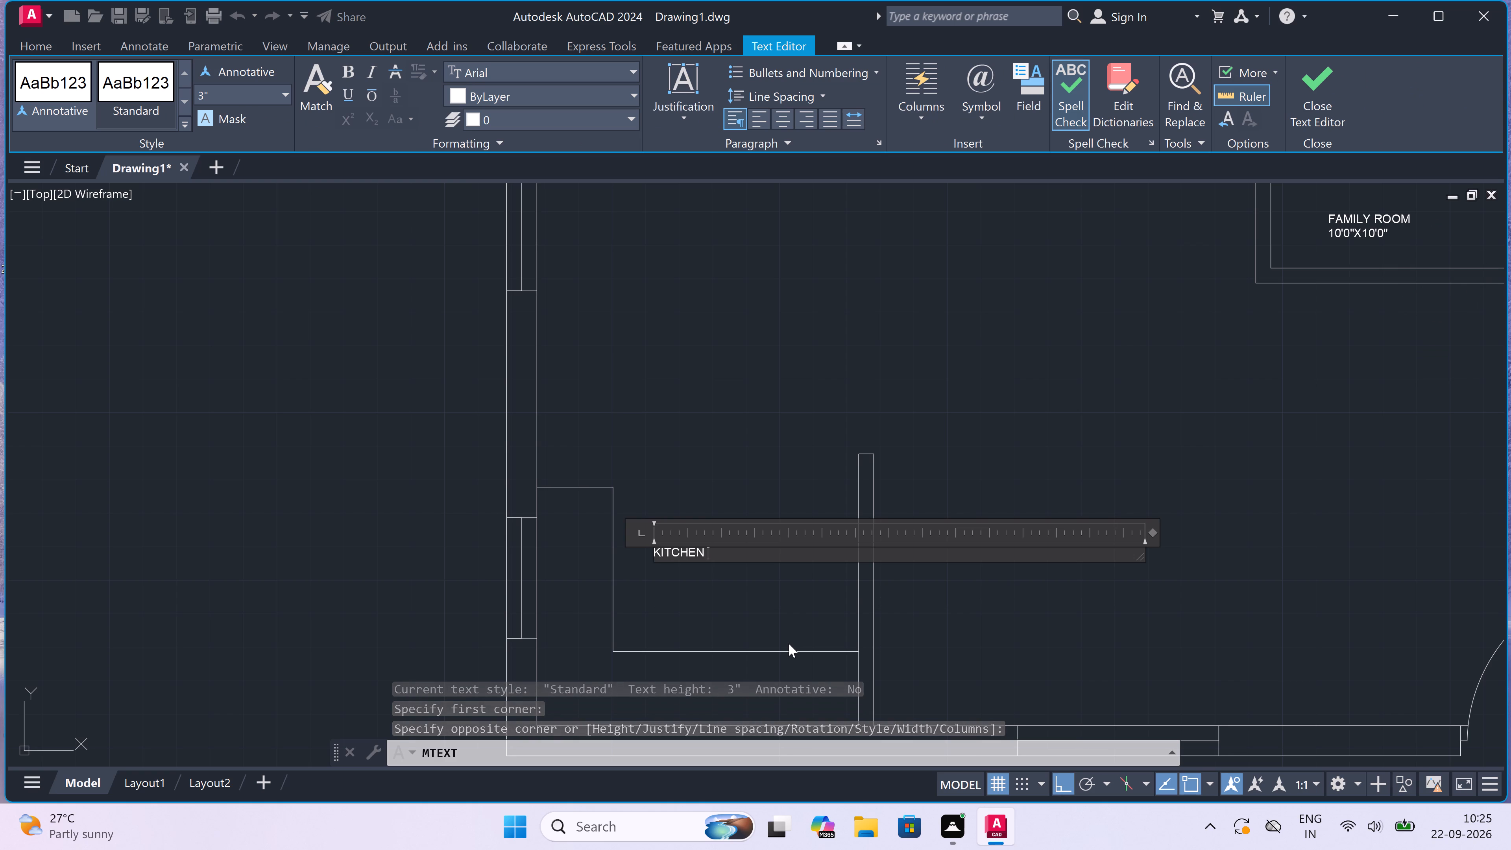
key("Return")
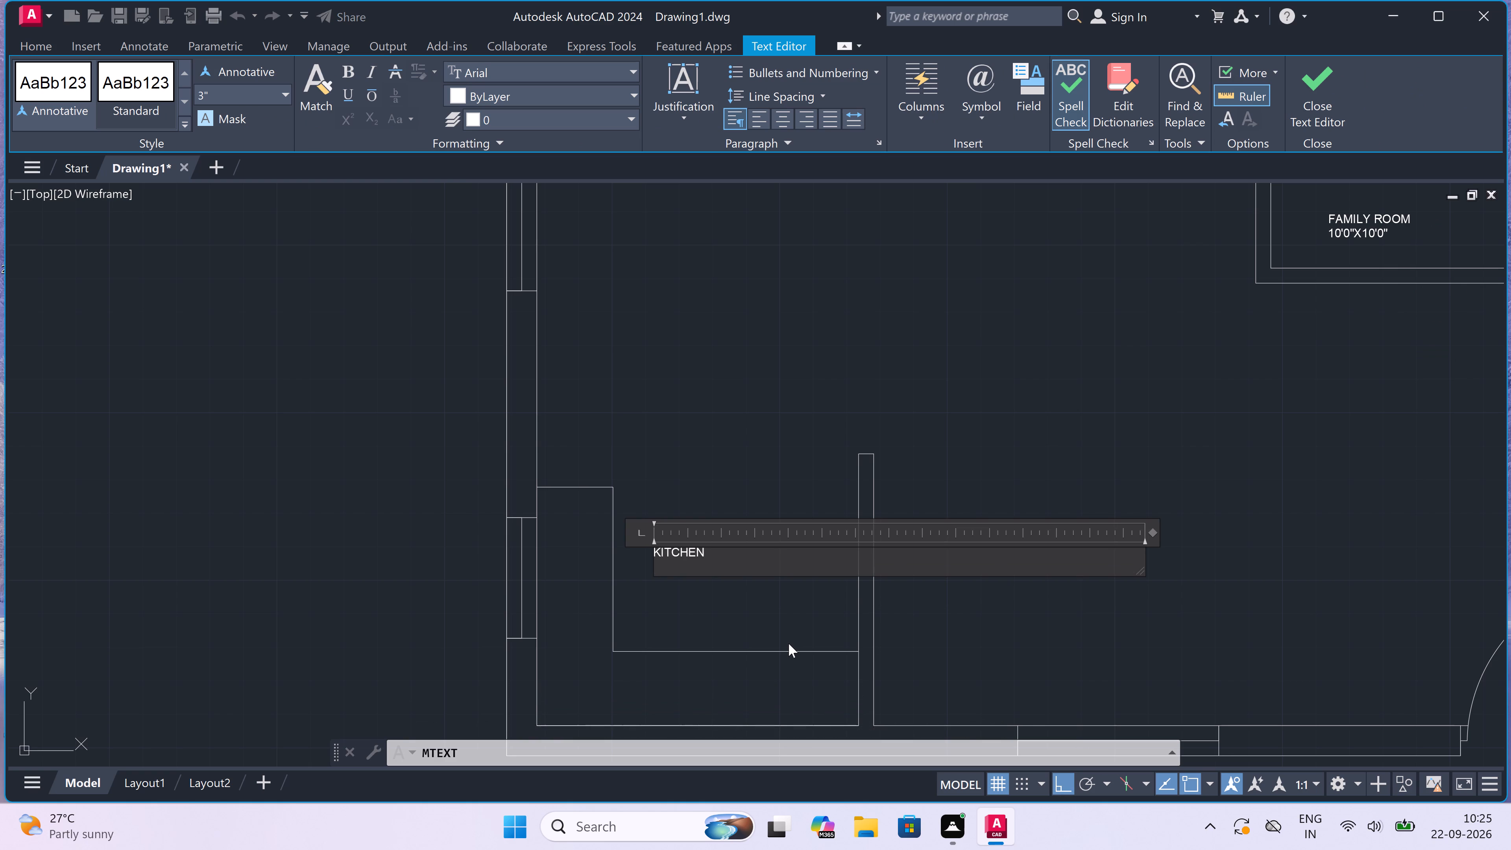
type("8'0\"")
left_click(750, 444)
Place a multiline text reading PASSAGE in the left-hand plan's open area between the staircase and the FAMILY ROOM.
scroll(750, 445, "down", 2)
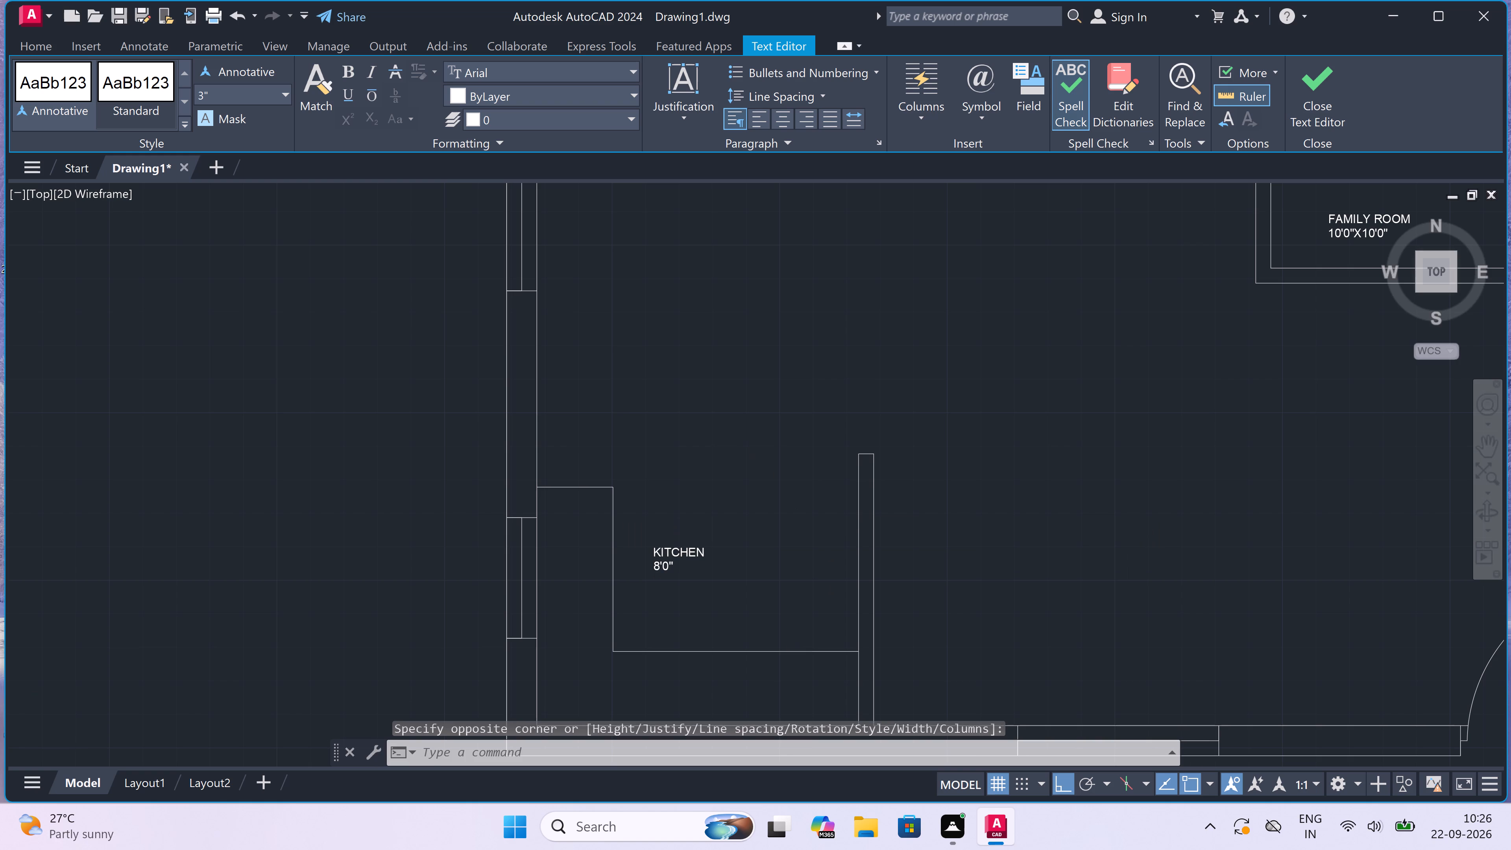
scroll(750, 445, "down", 3)
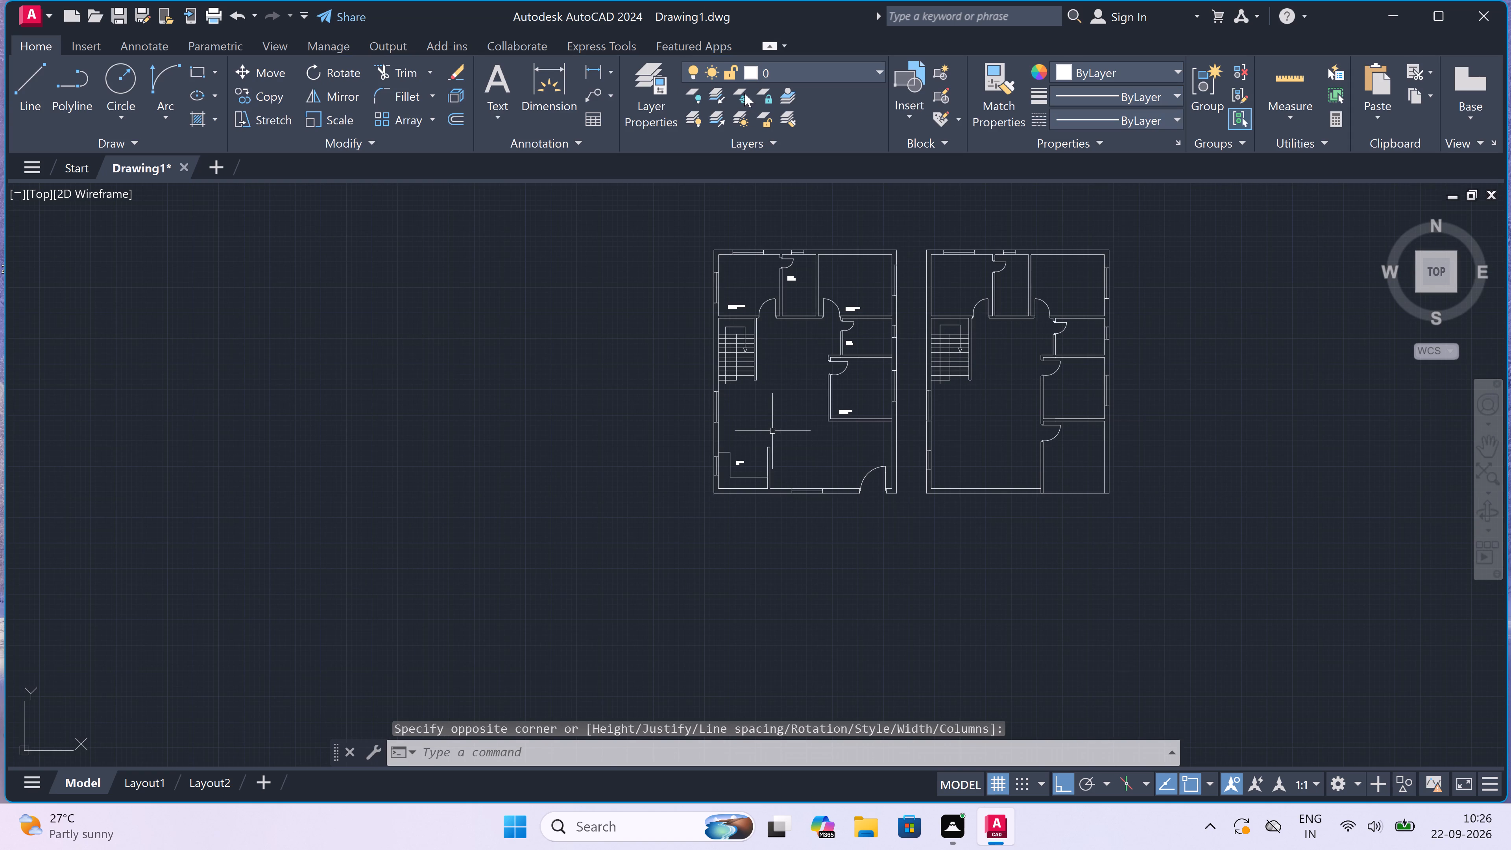
scroll(790, 380, "up", 3)
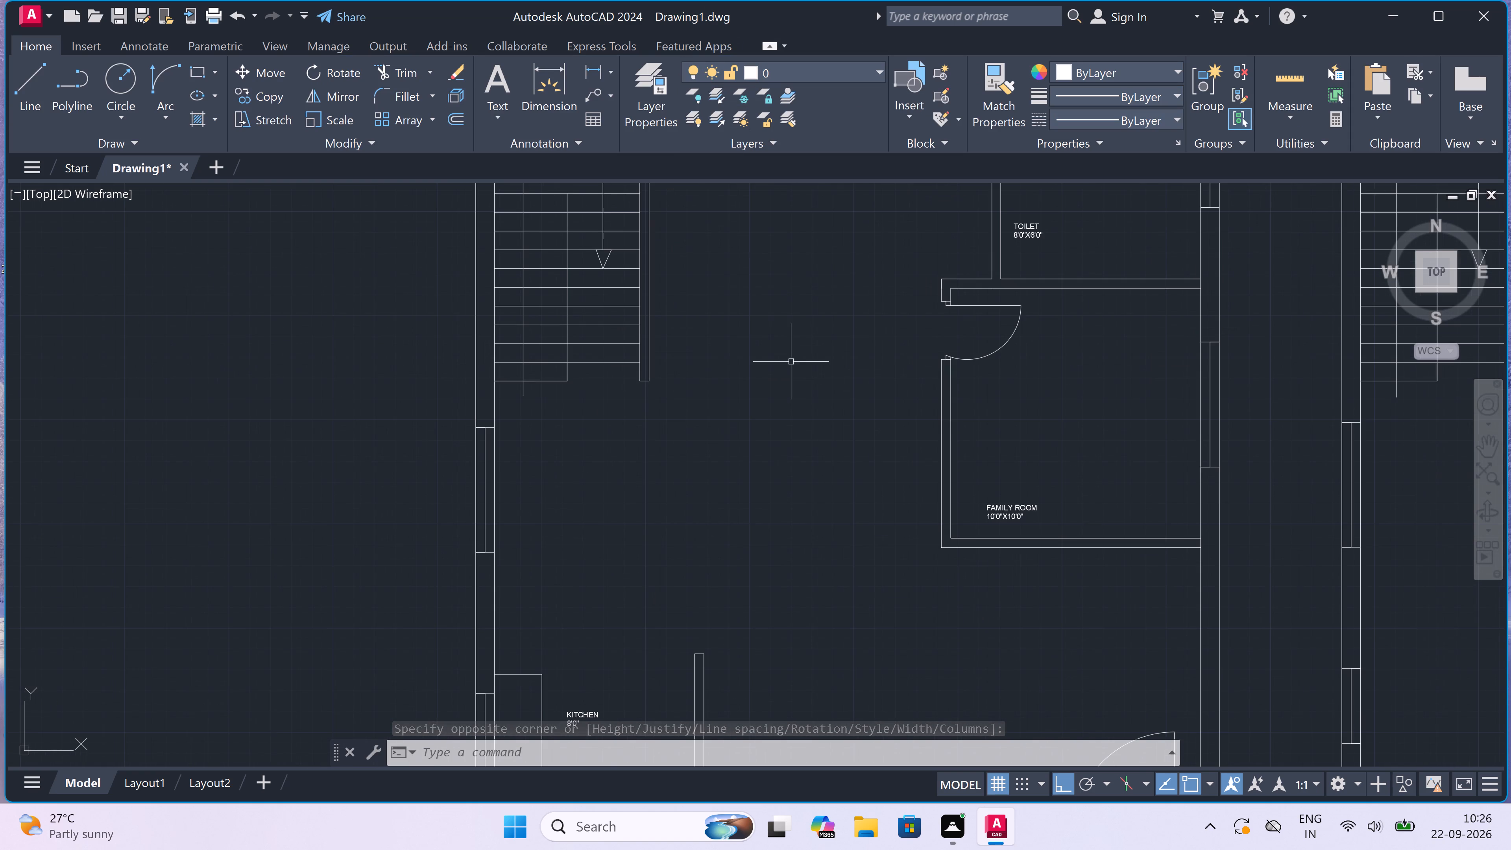
key("space")
left_click(753, 381)
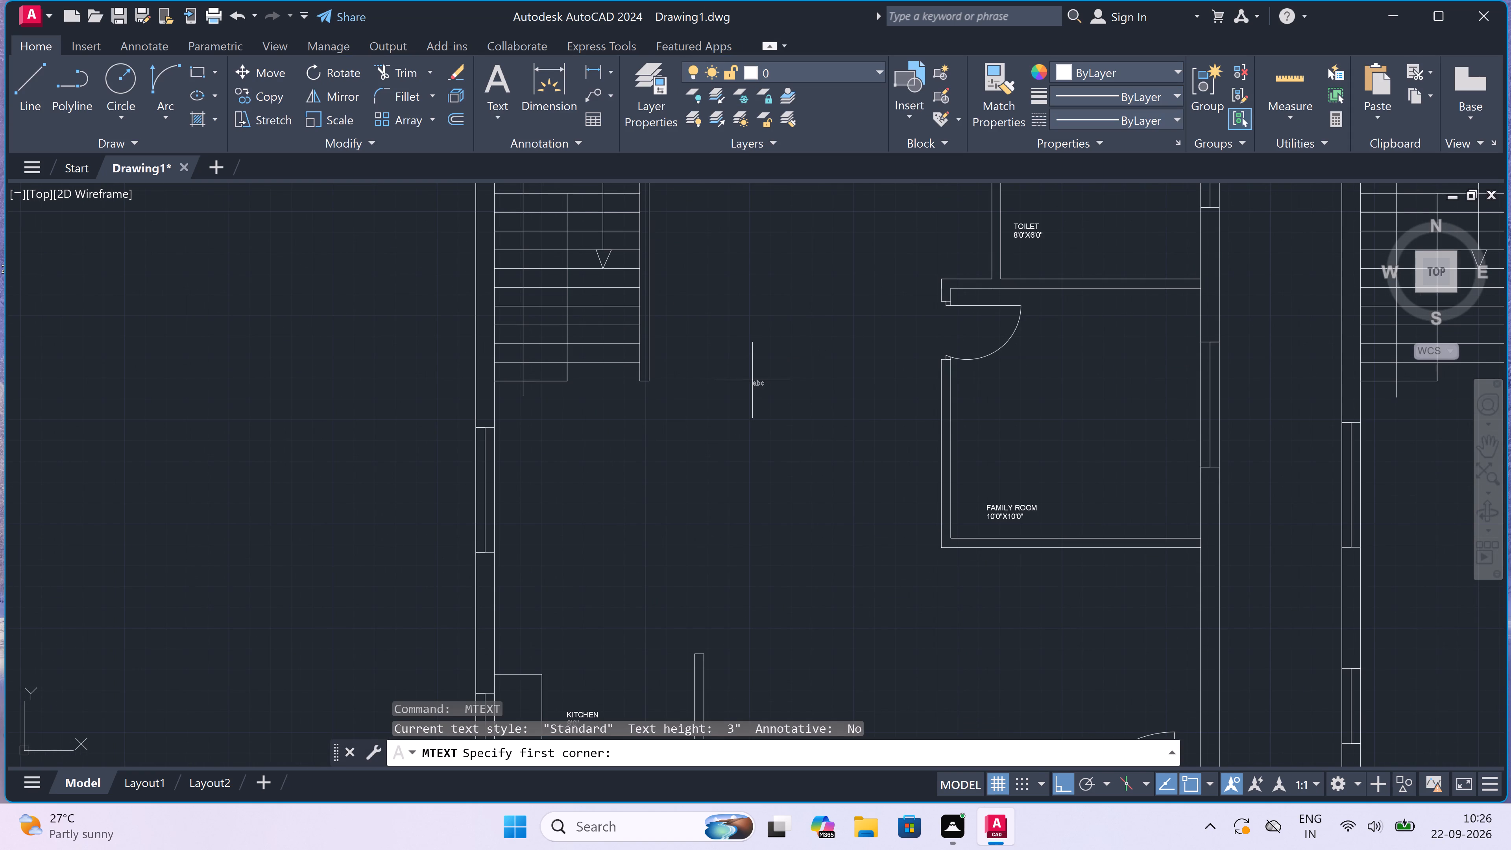
left_click(1070, 435)
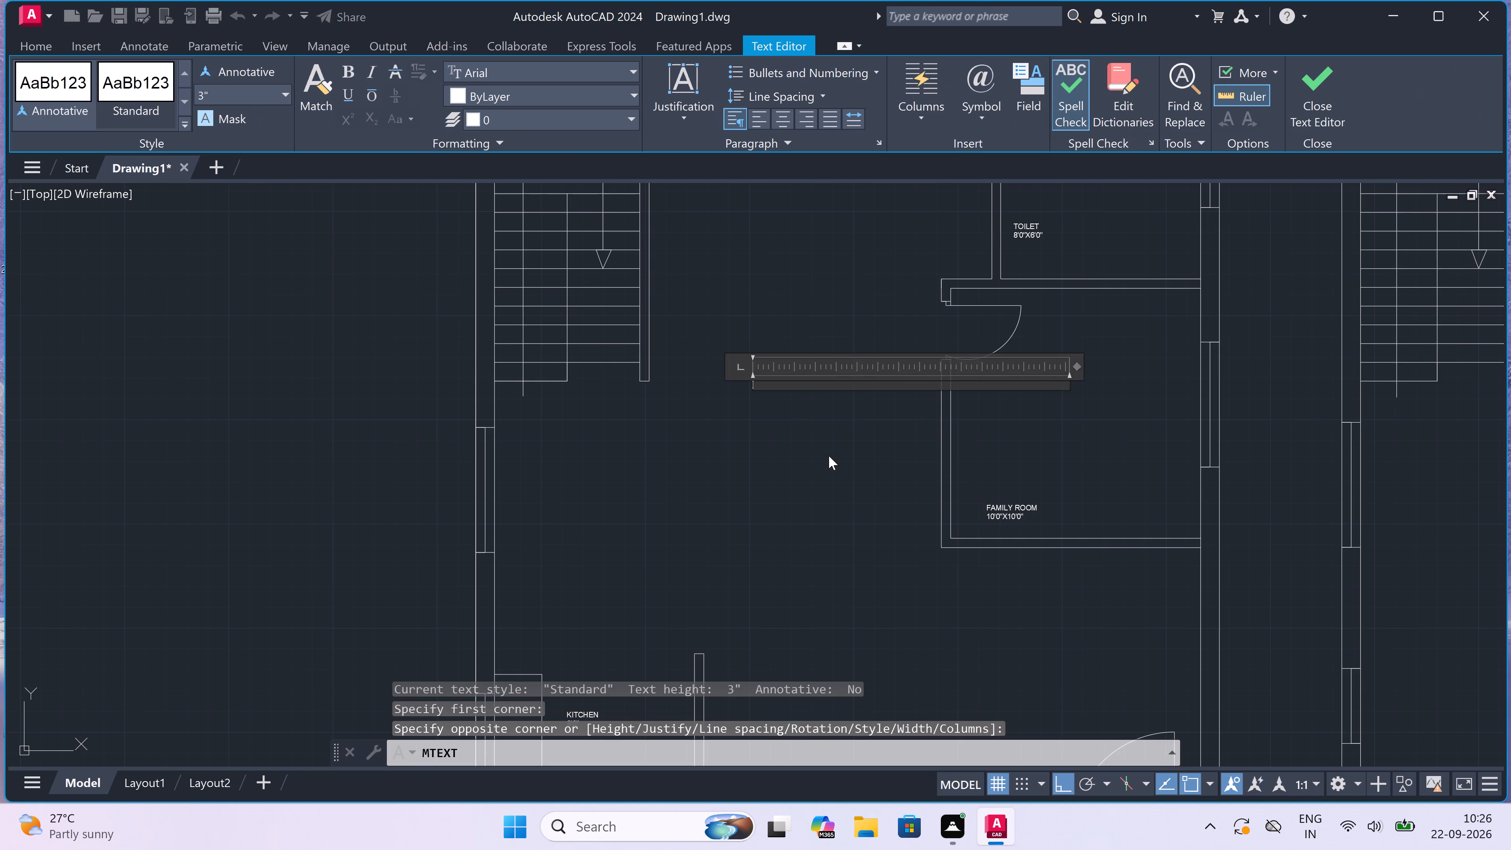
type("PASSAGE")
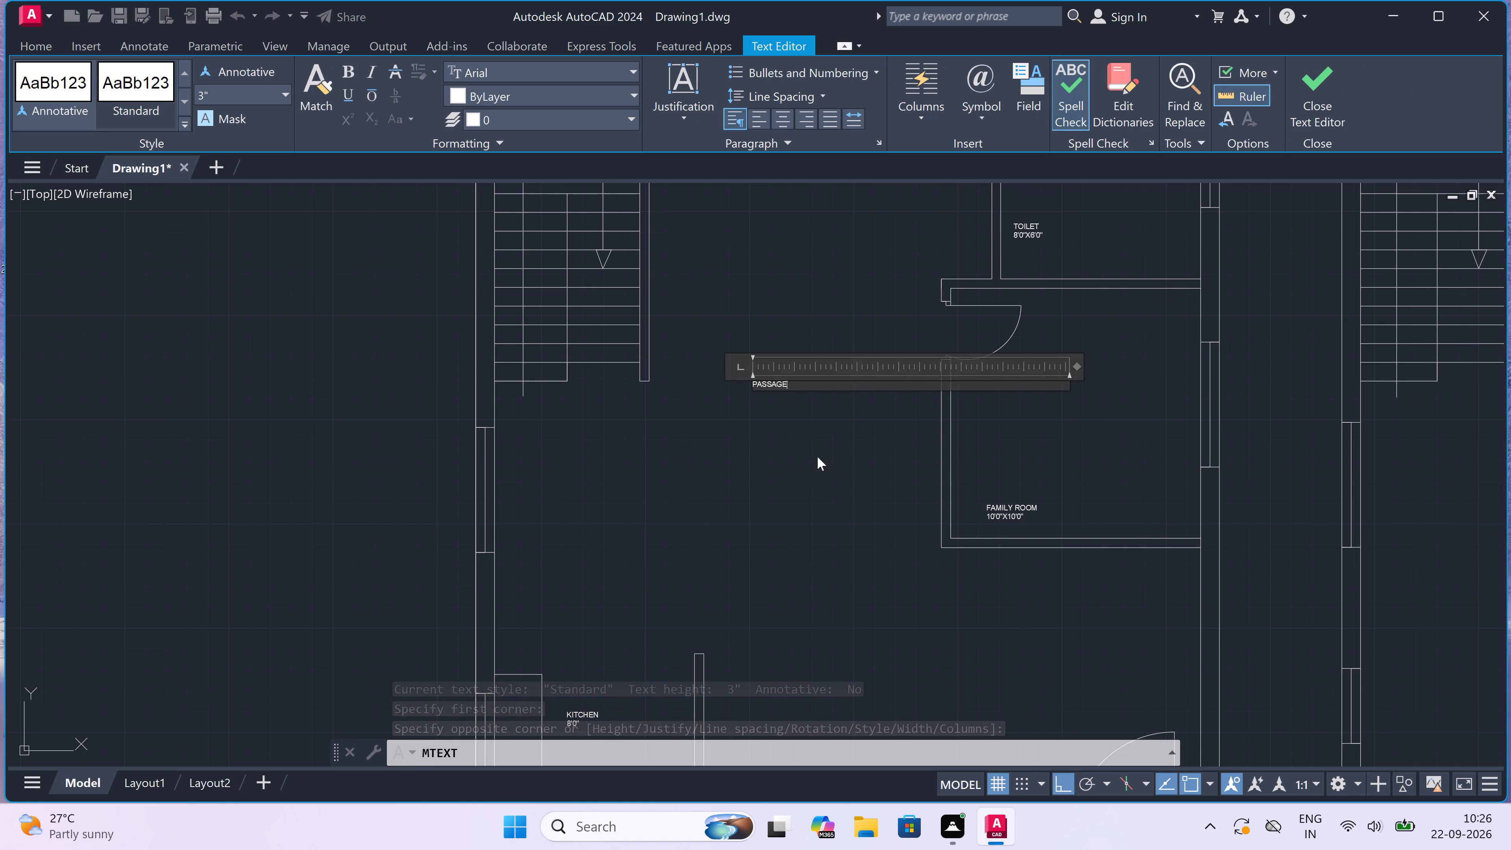
left_click(812, 451)
Place a multiline text reading GREAT ROOM in the left-hand plan's open area below the FAMILY ROOM, near the entrance door.
scroll(583, 486, "down", 2)
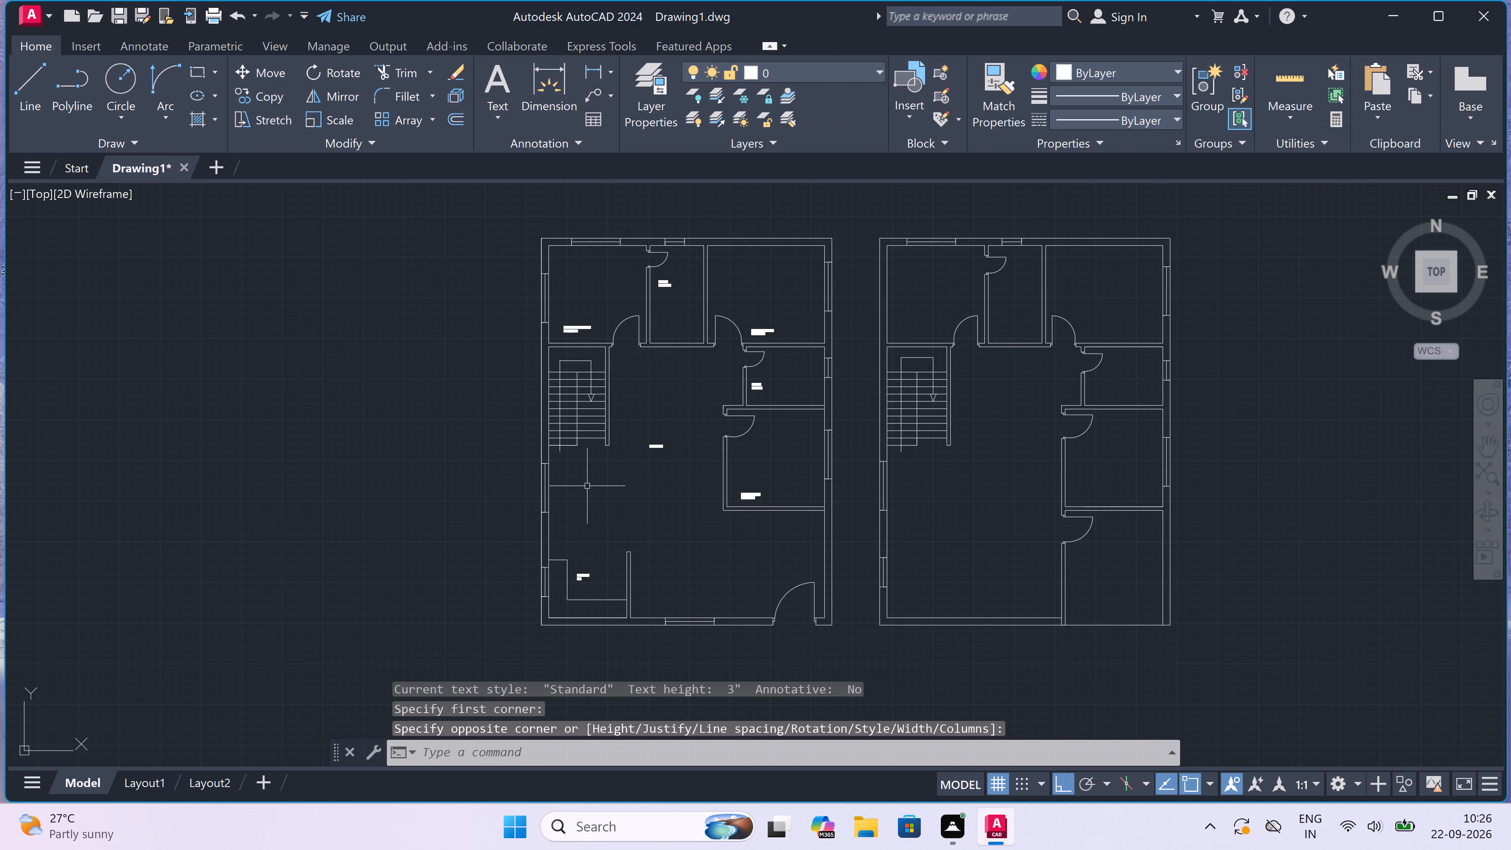
scroll(708, 549, "up", 3)
scroll(720, 549, "down", 3)
scroll(741, 606, "up", 2)
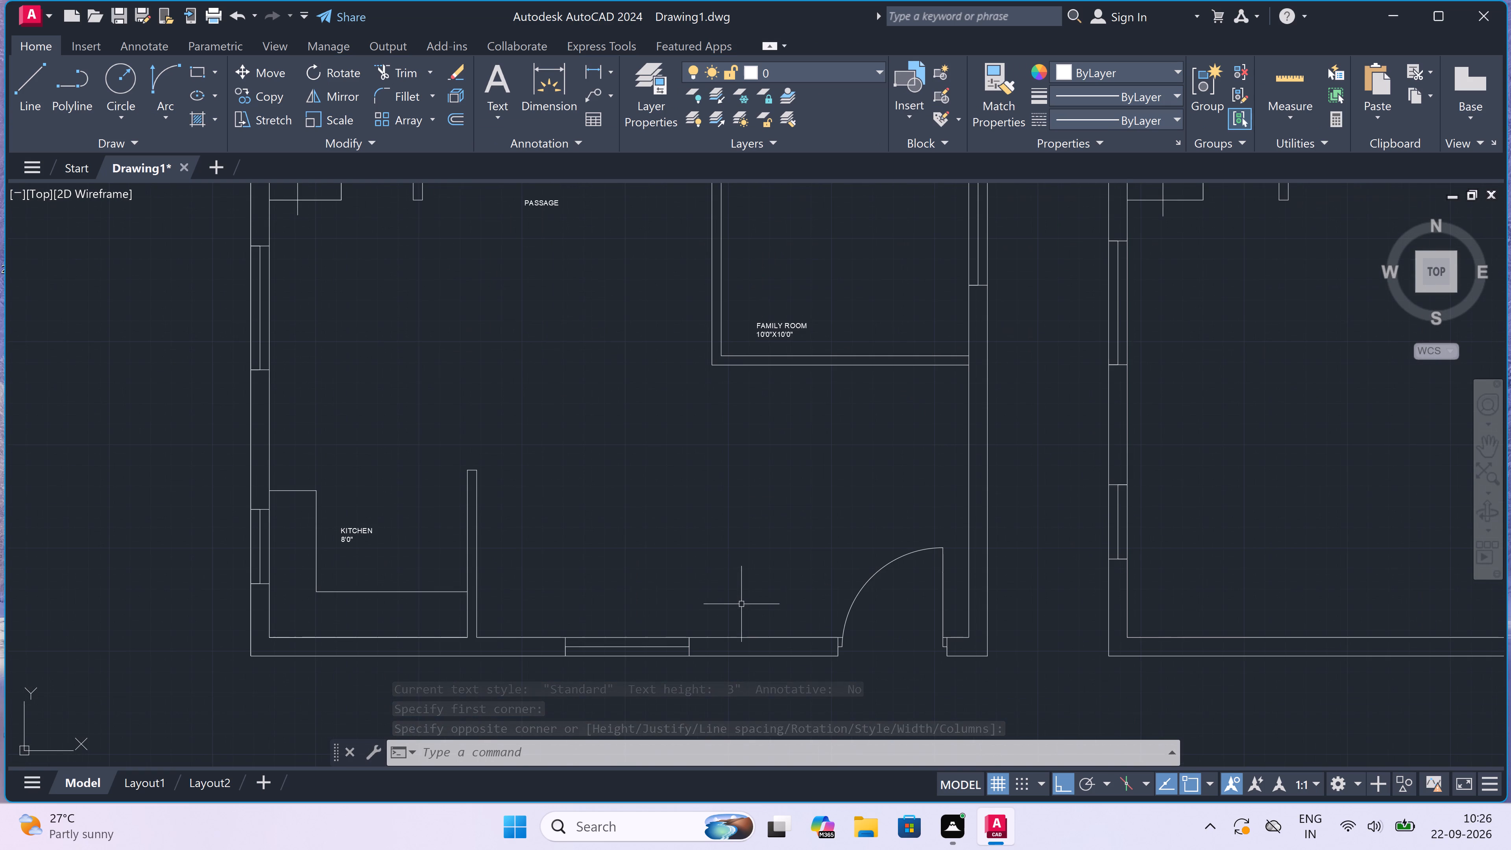
key("space")
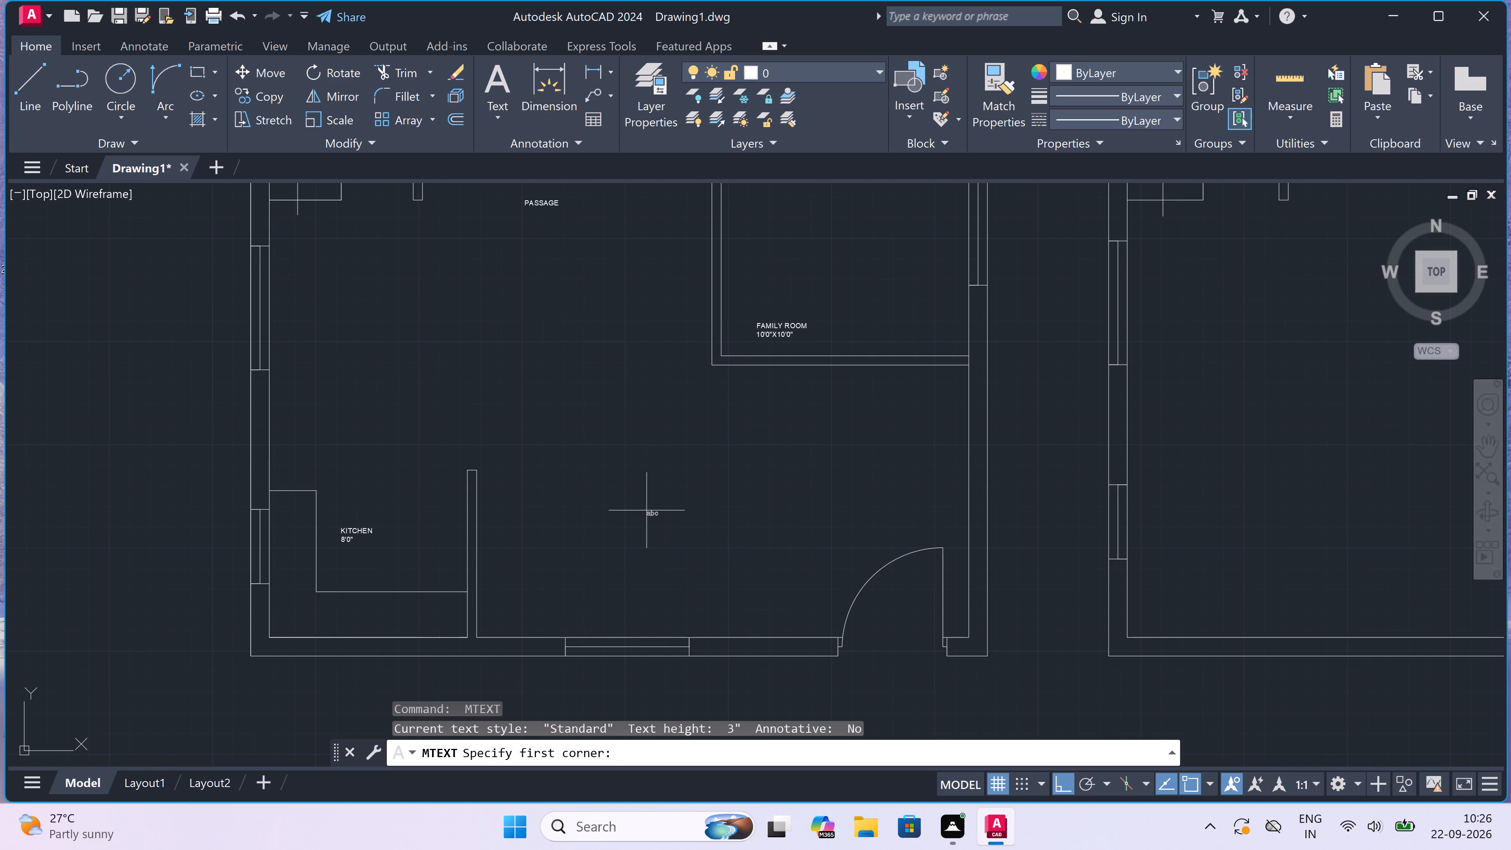
left_click(667, 423)
left_click(1023, 442)
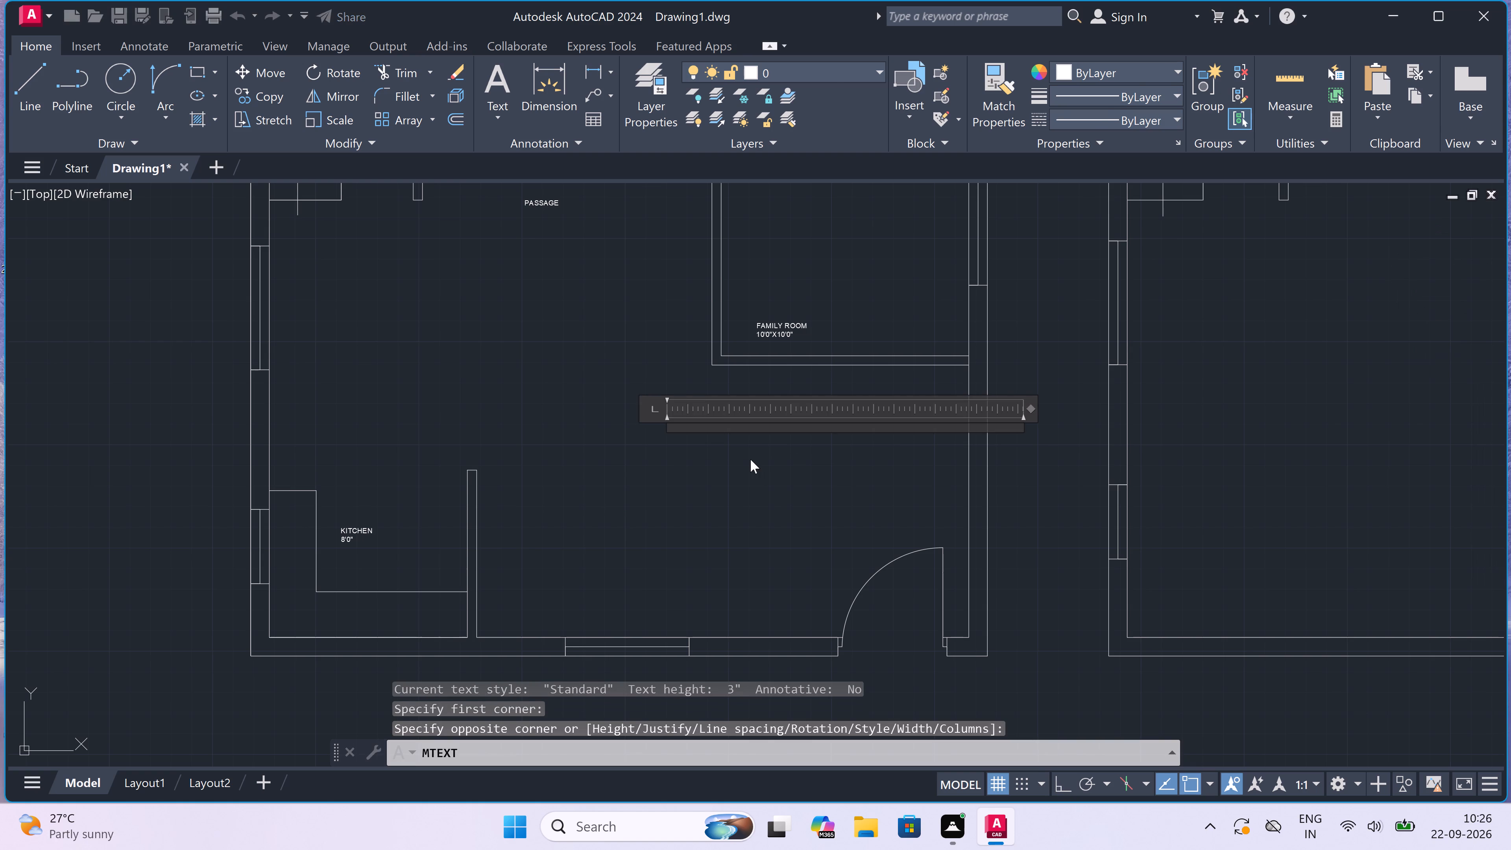
type("GR")
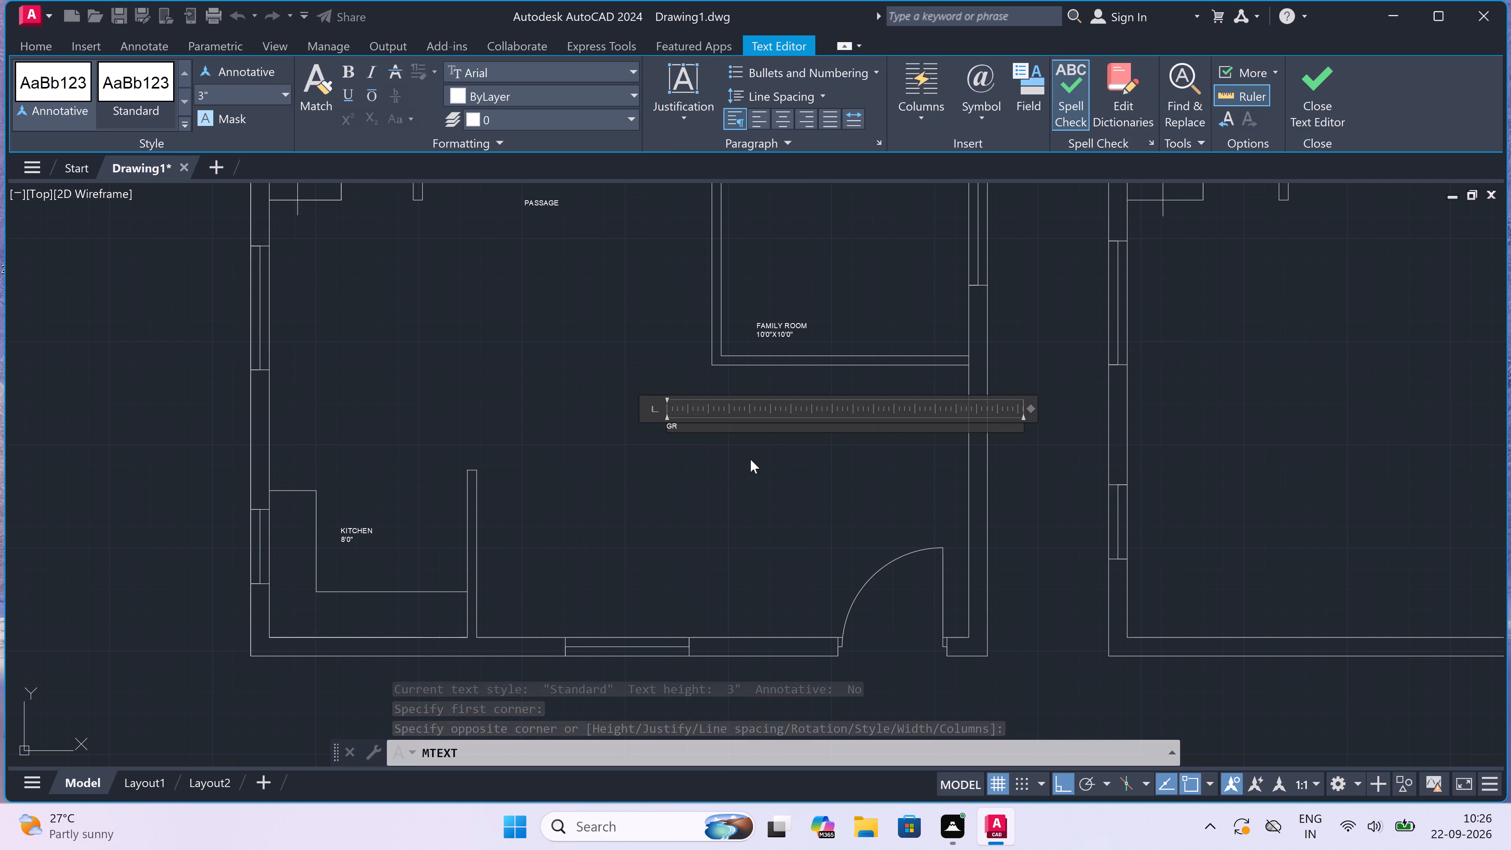
type("EAT")
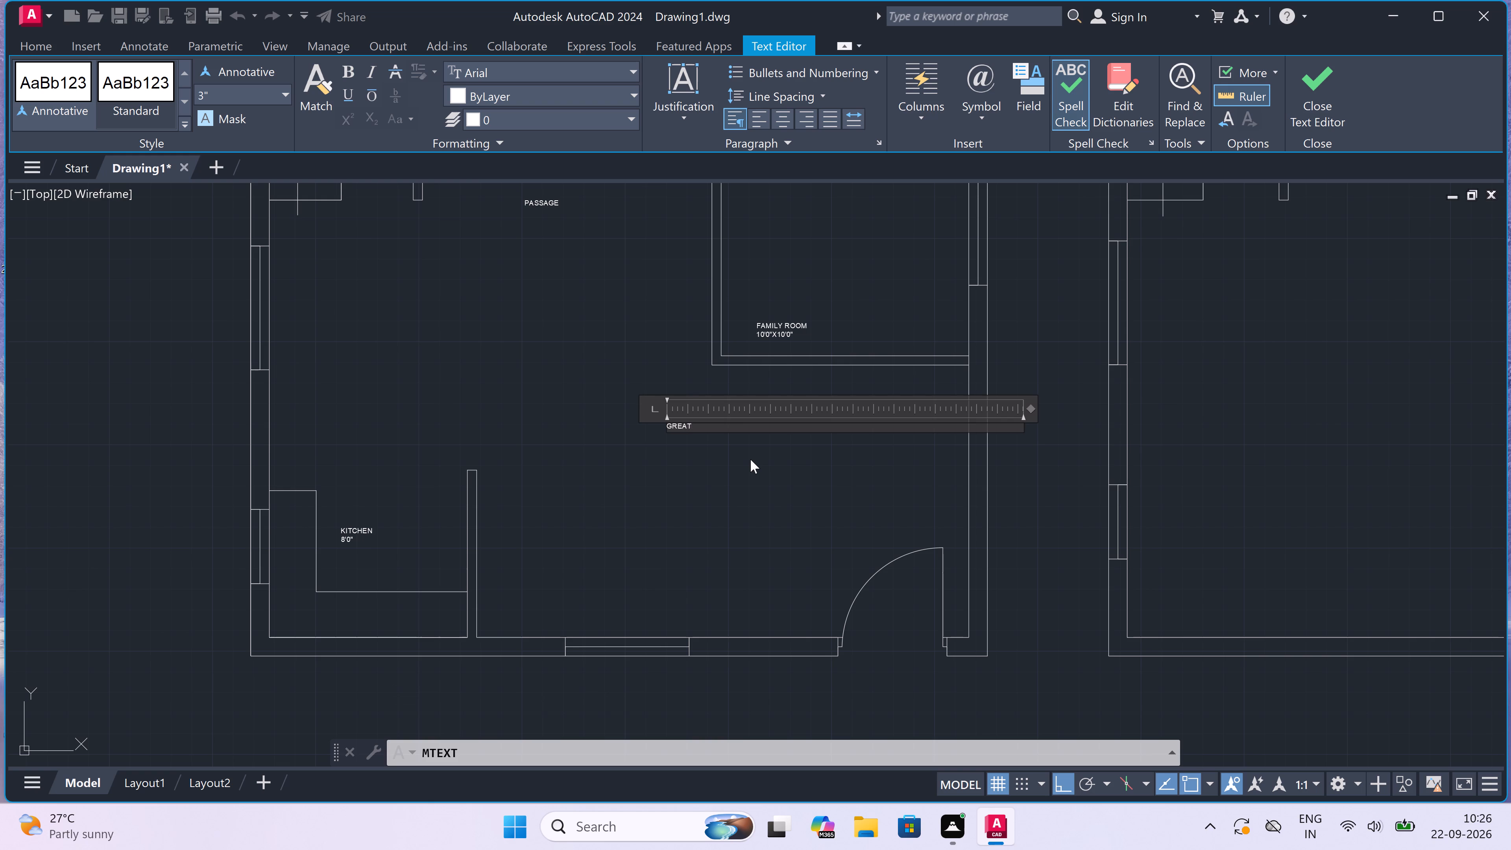
key("space")
type("ROOM")
left_click(659, 495)
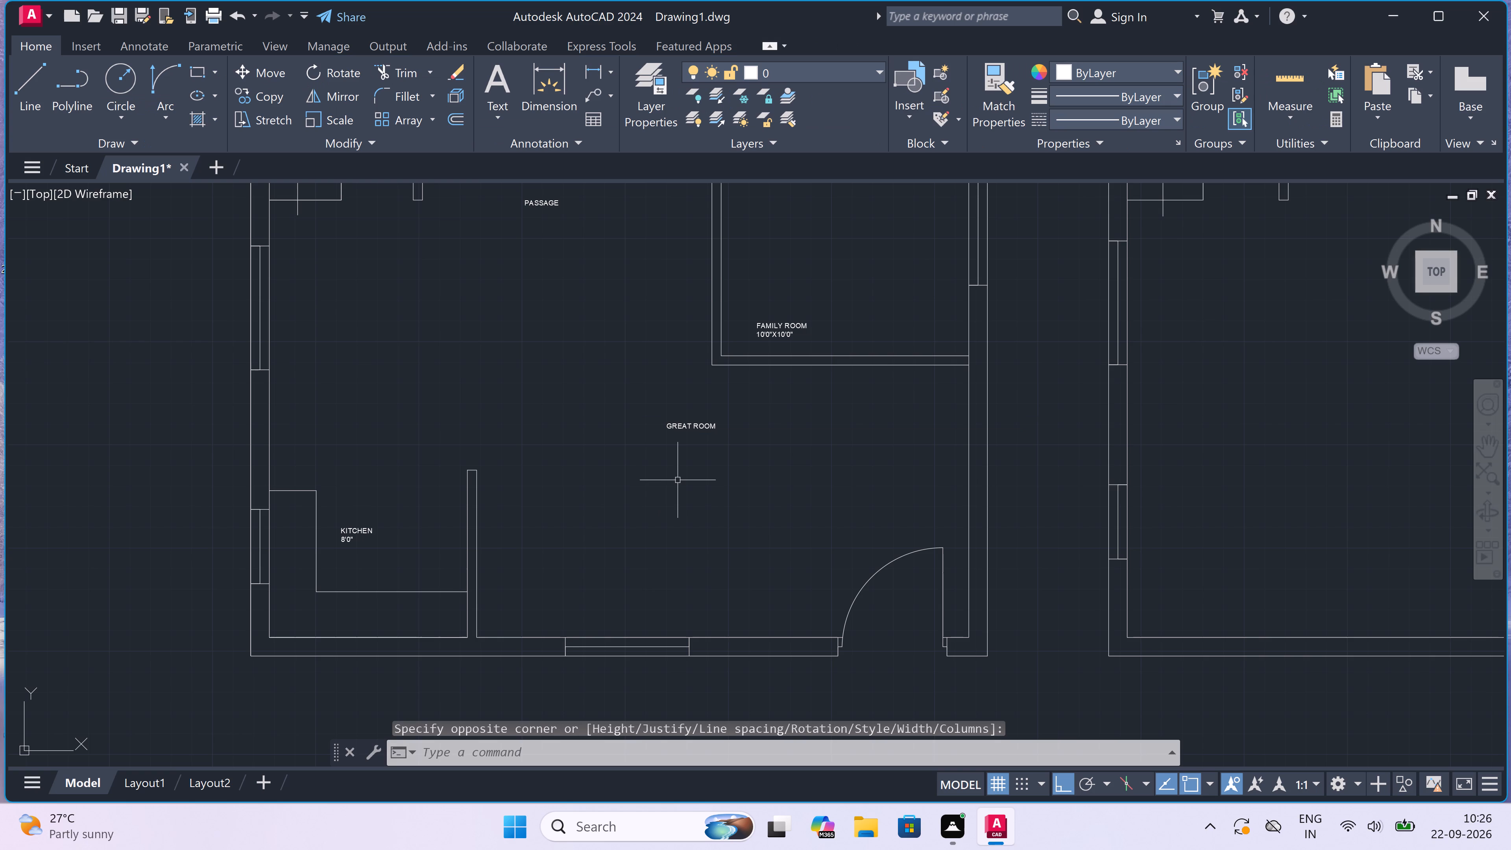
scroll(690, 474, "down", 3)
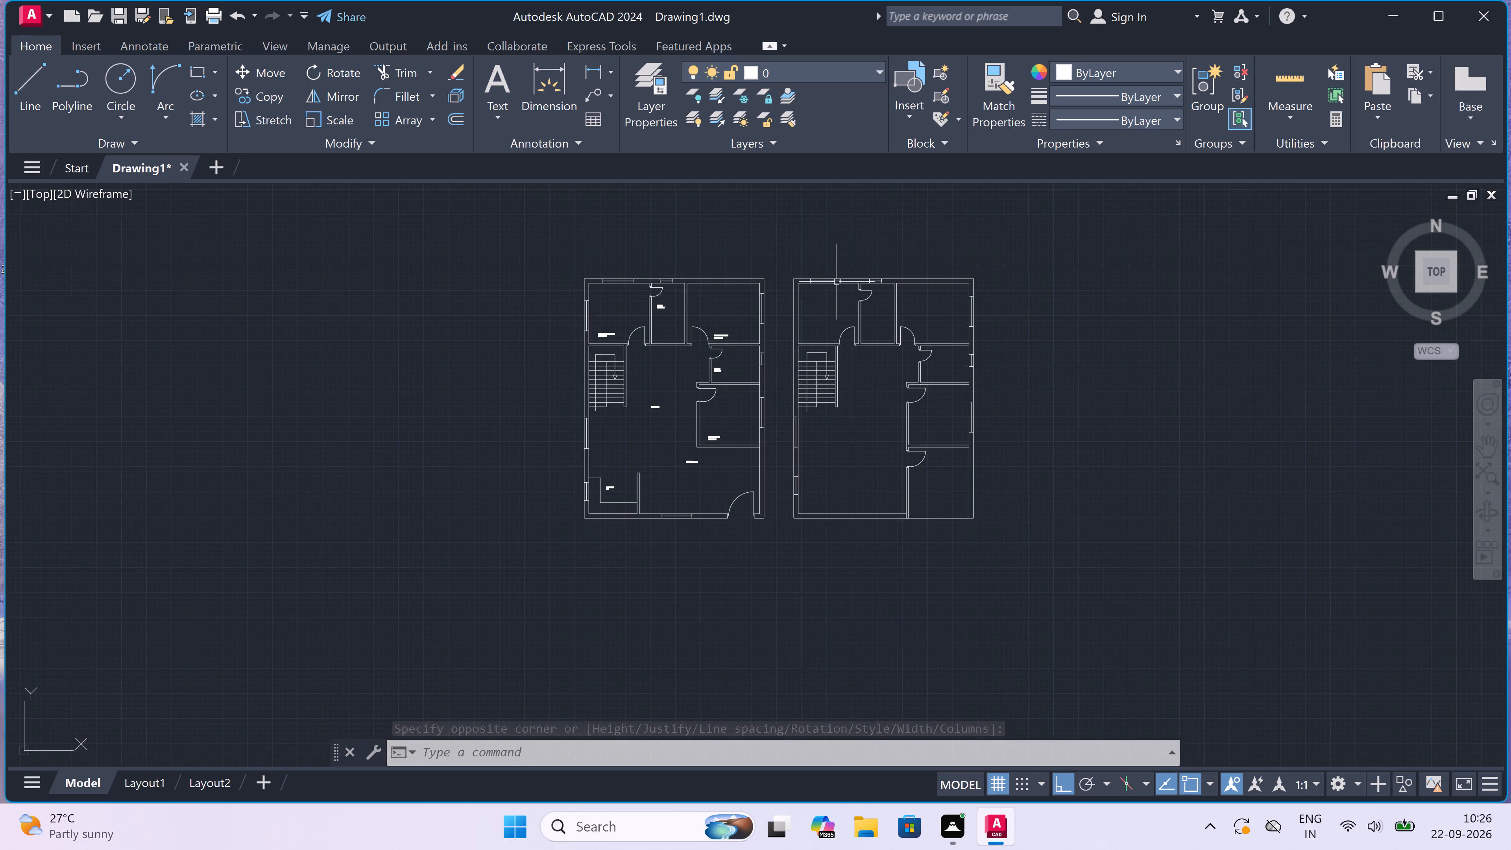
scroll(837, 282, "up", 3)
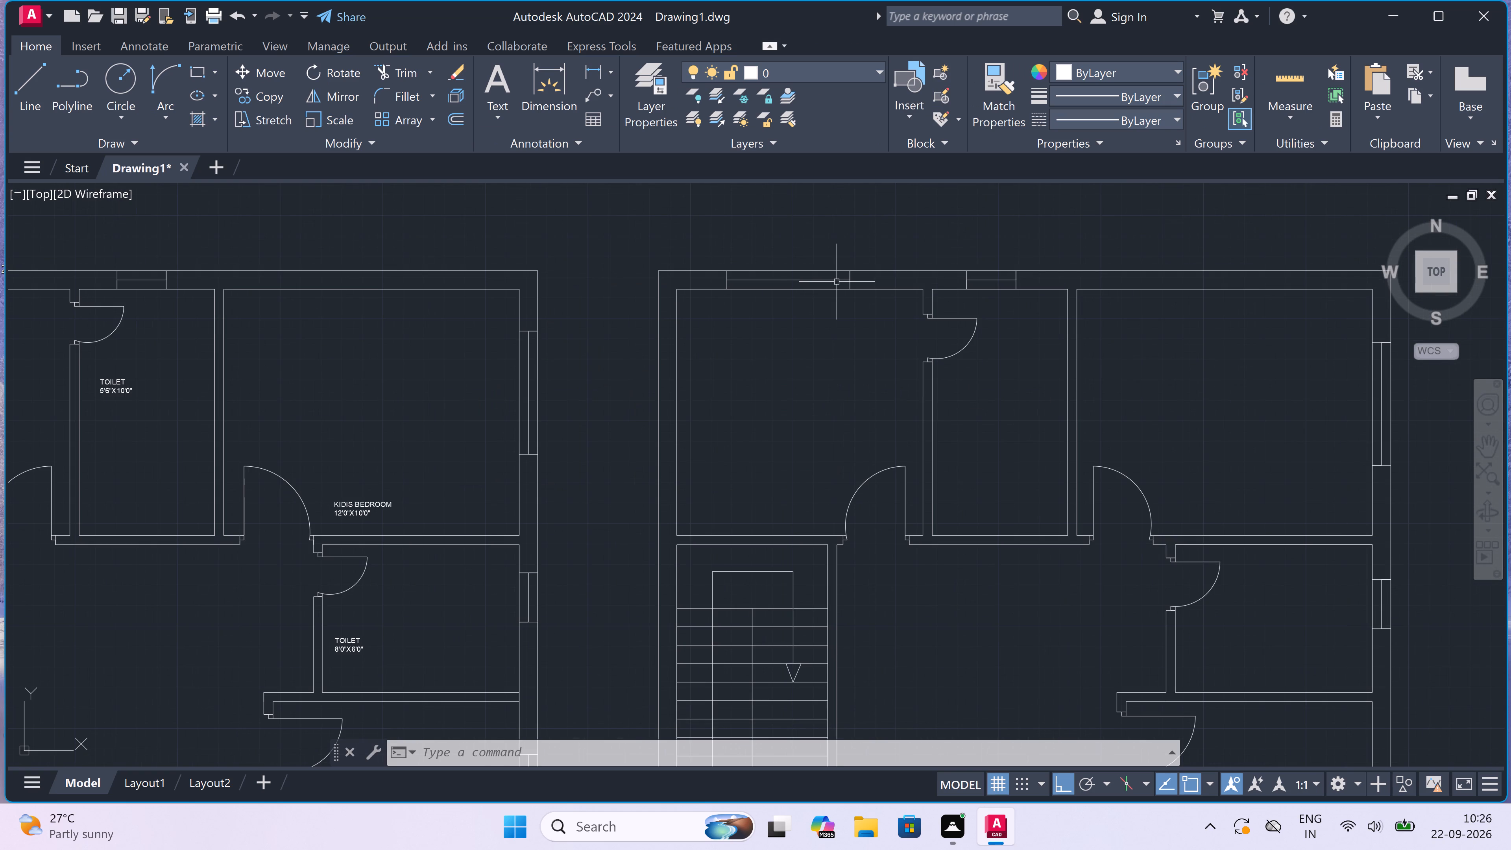
Copy the MASTER BEDROOM, upper TOILET and KIDIS BEDROOM labels horizontally about 35'-6" into the matching rooms of the right-hand plan.
scroll(850, 313, "down", 2)
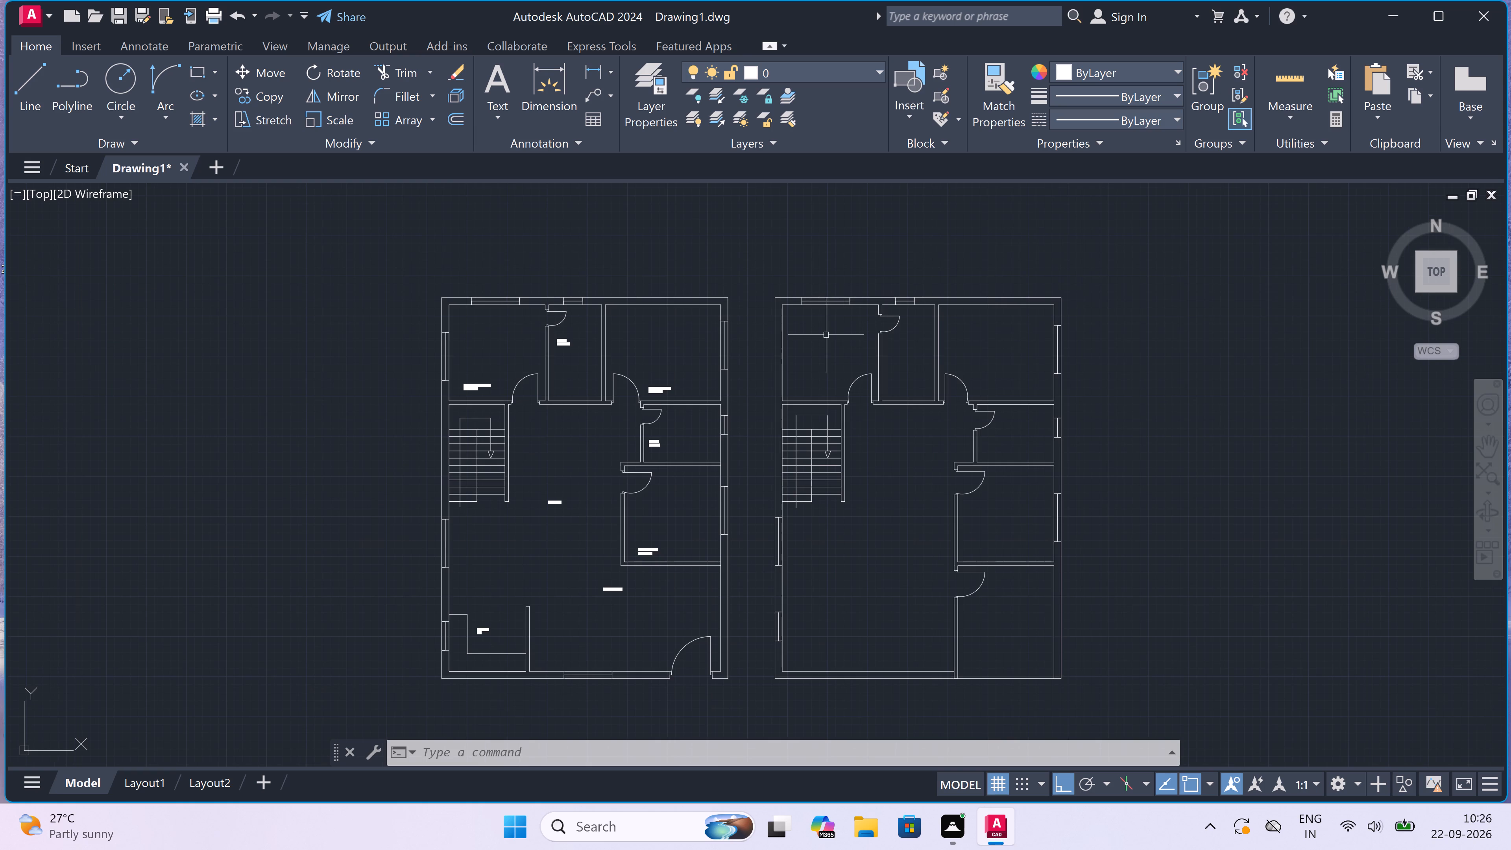
scroll(441, 368, "up", 1)
scroll(478, 393, "up", 1)
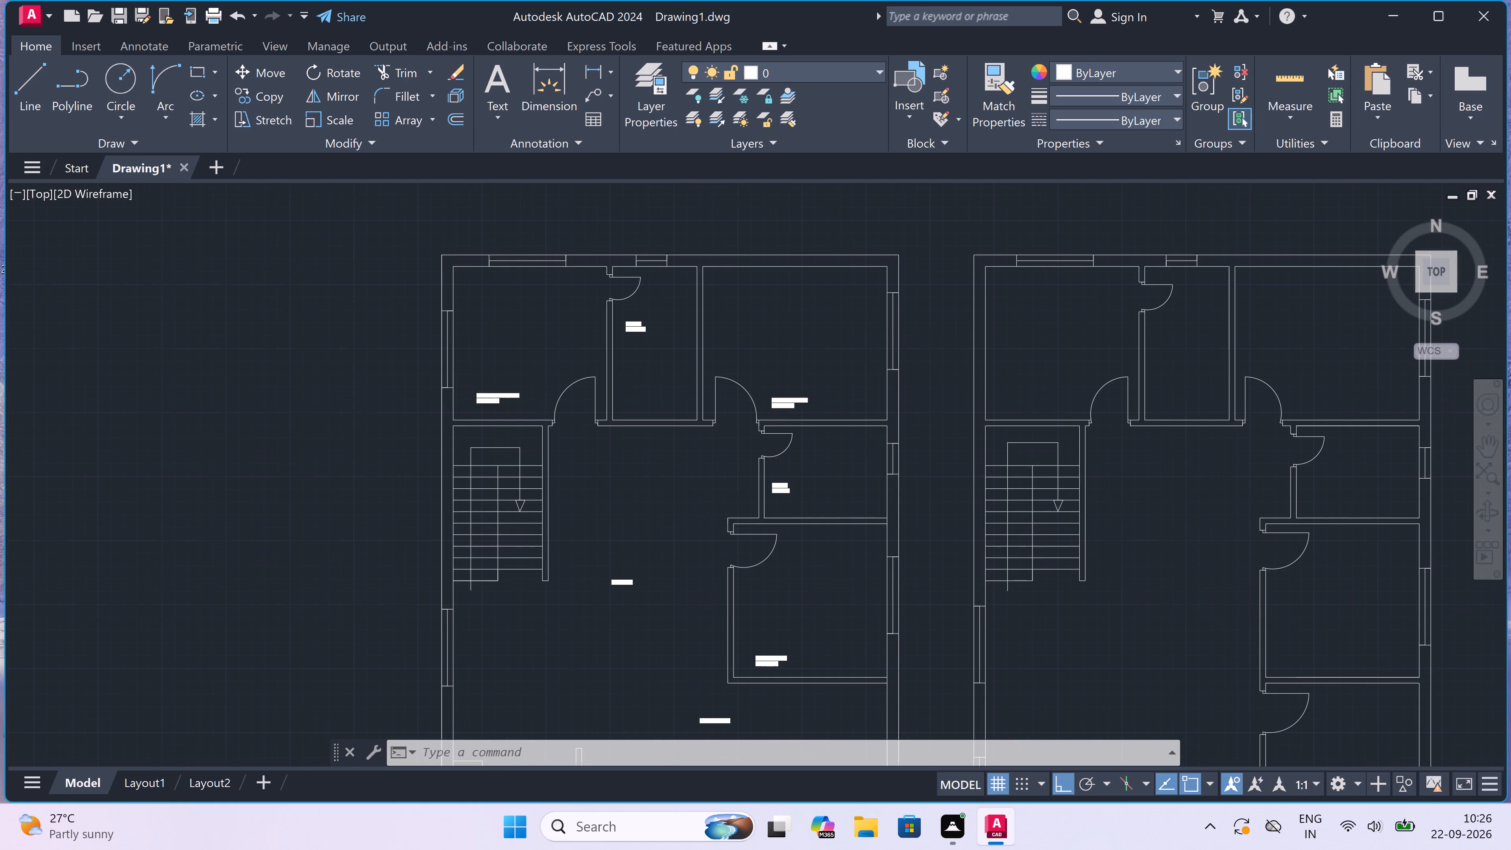
scroll(478, 393, "up", 1)
left_click(476, 407)
scroll(478, 406, "down", 2)
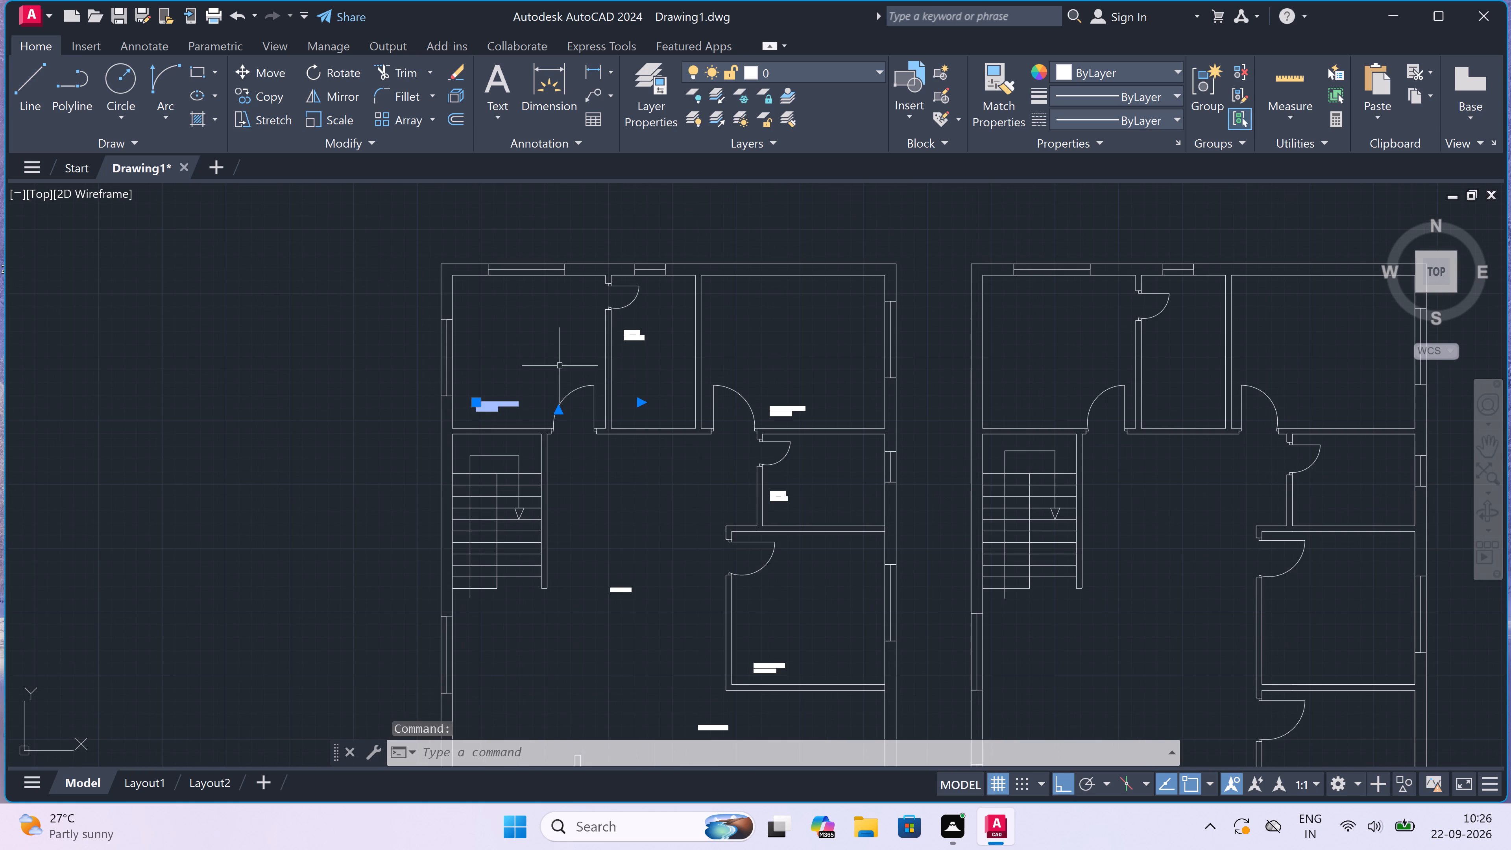
scroll(608, 342, "up", 2)
left_click(664, 324)
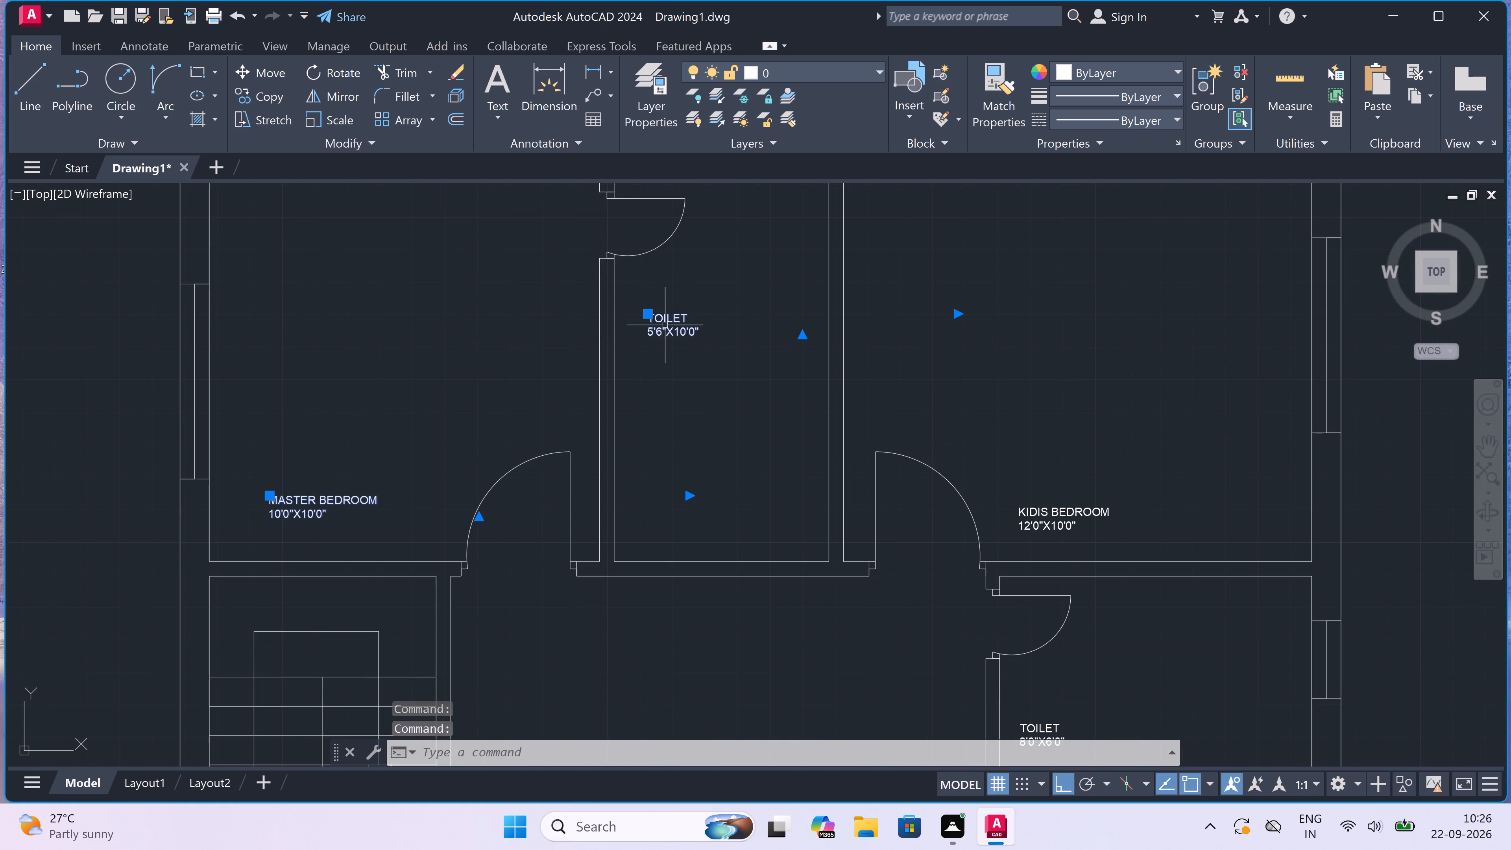
scroll(656, 366, "down", 1)
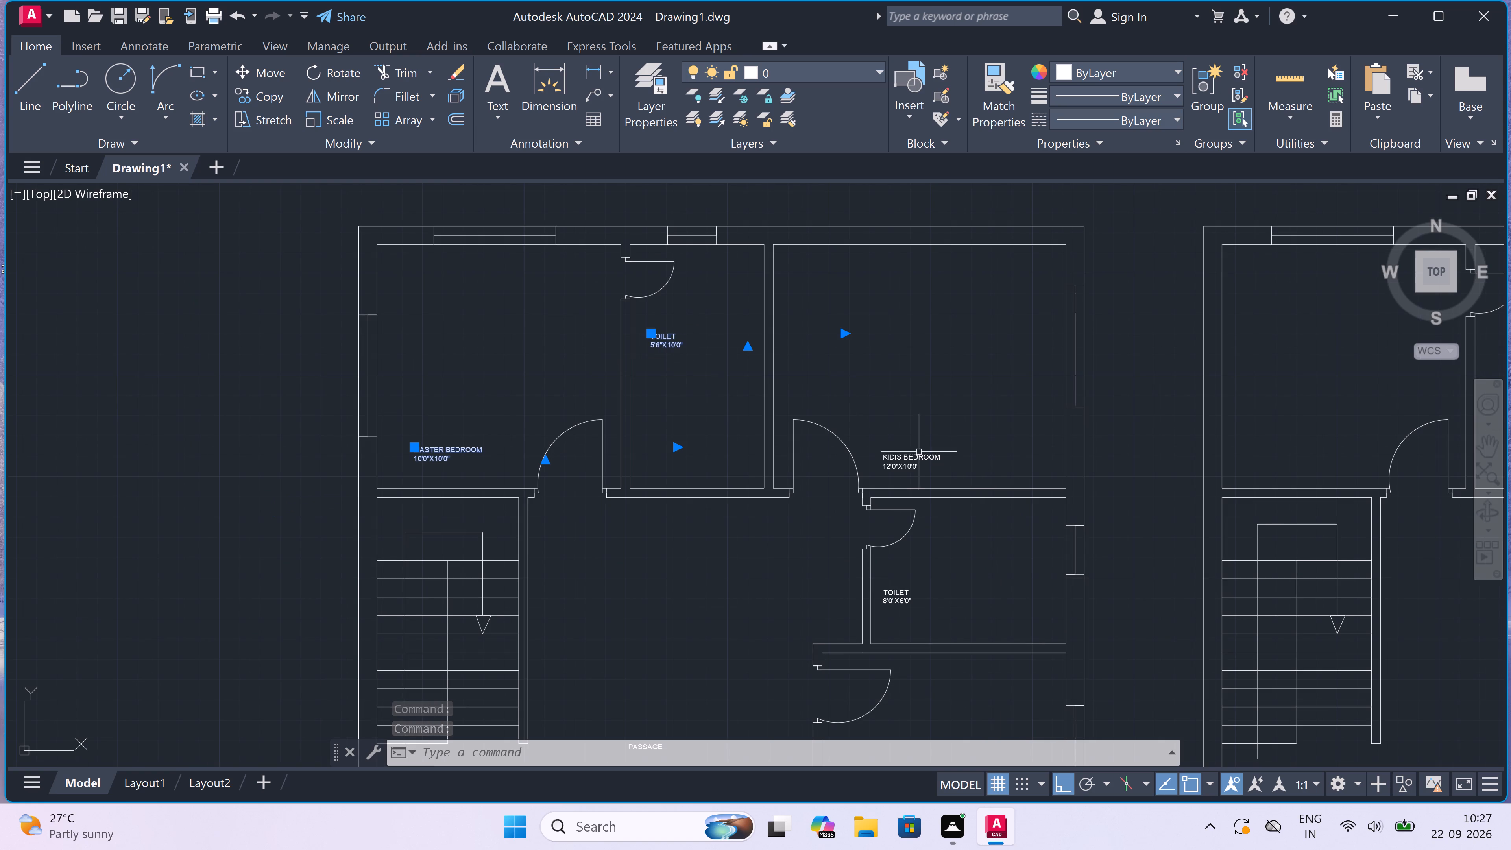
left_click(913, 464)
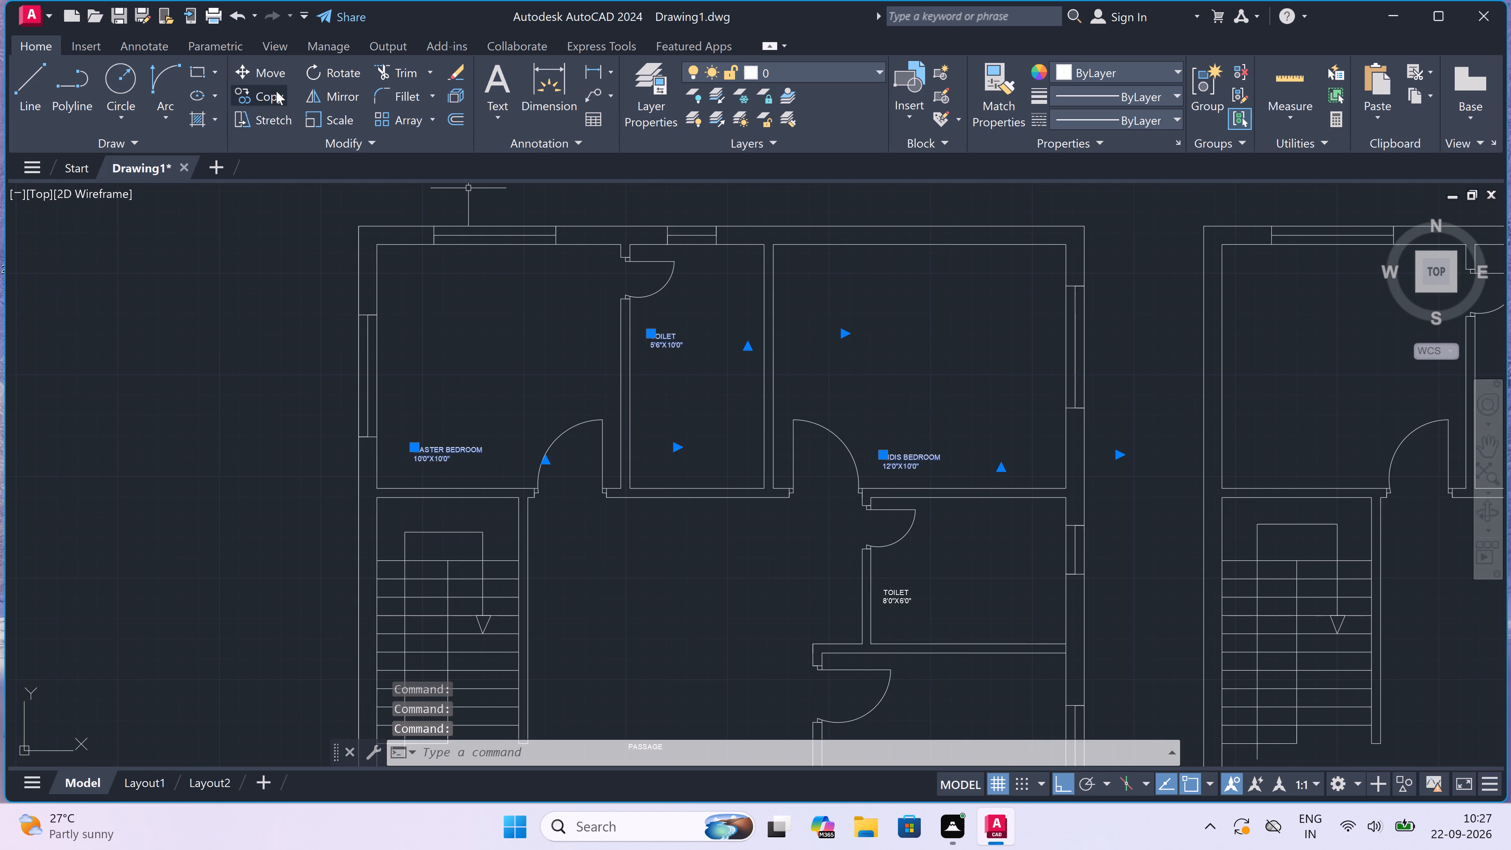
left_click(276, 91)
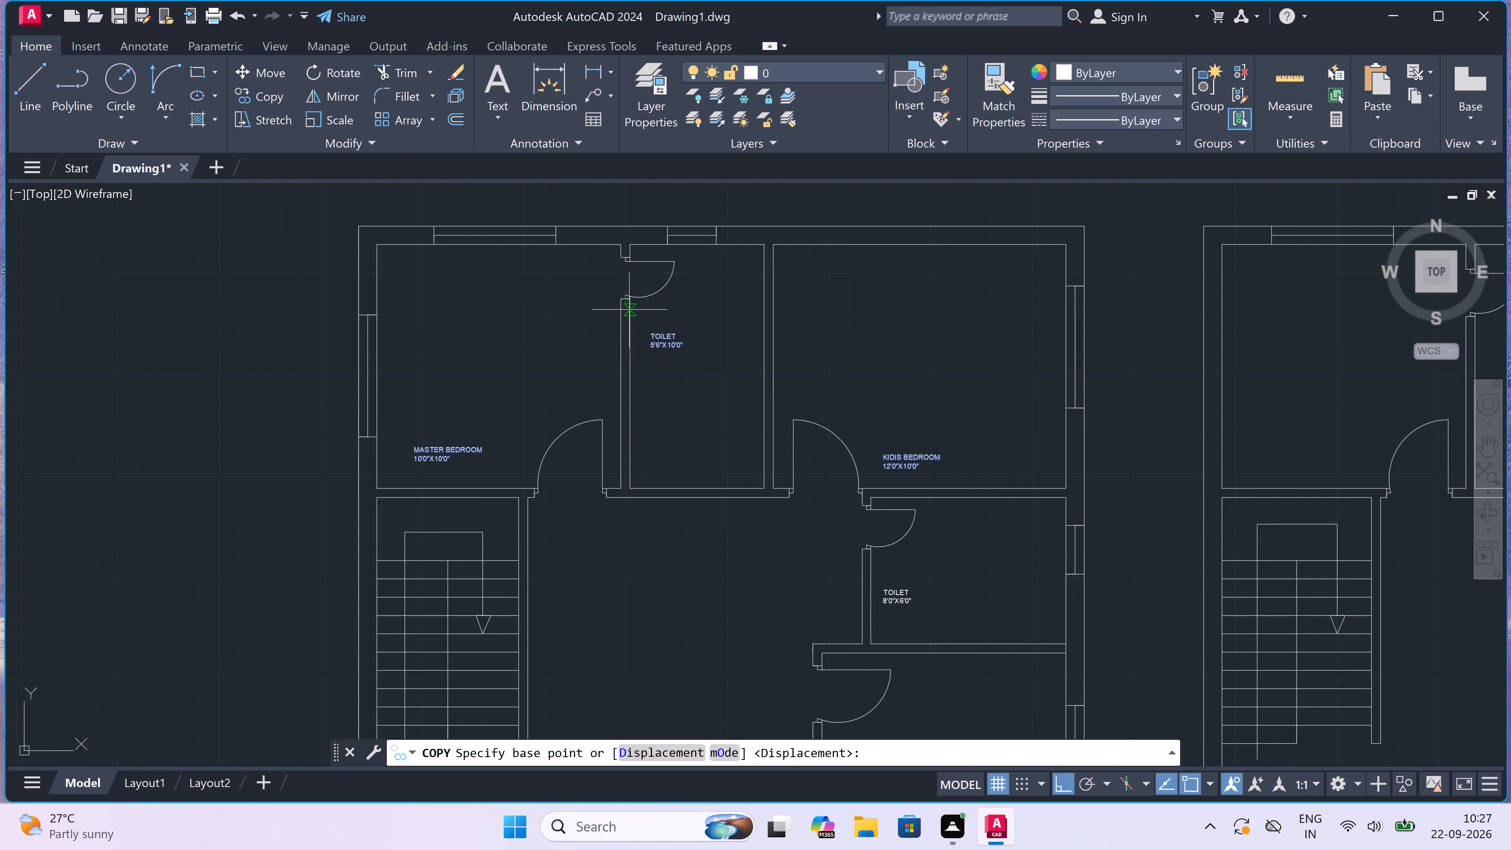
left_click(663, 331)
scroll(728, 242, "down", 2)
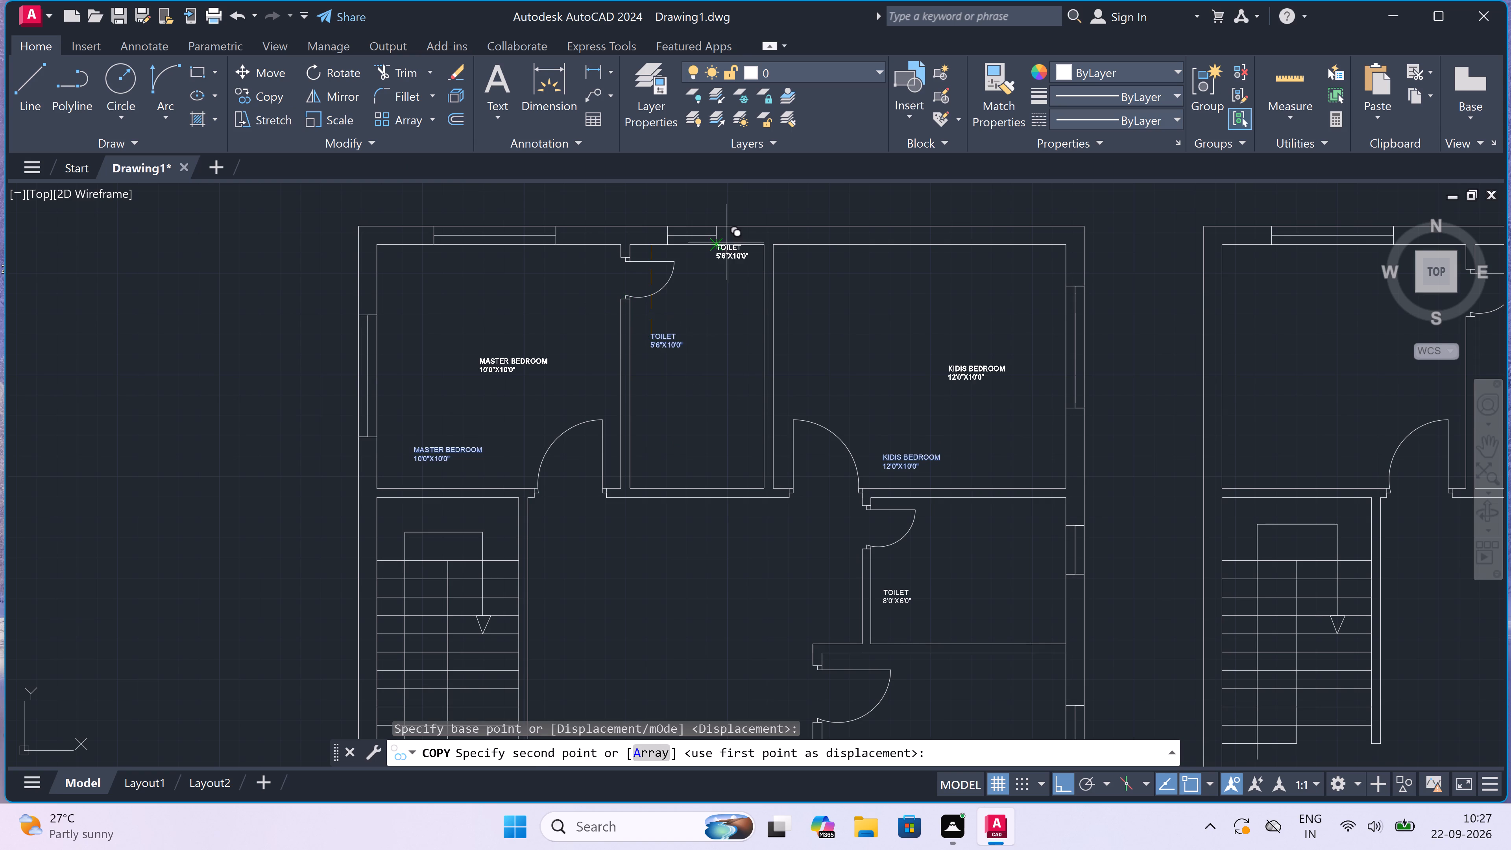
scroll(727, 242, "down", 1)
scroll(872, 253, "up", 3)
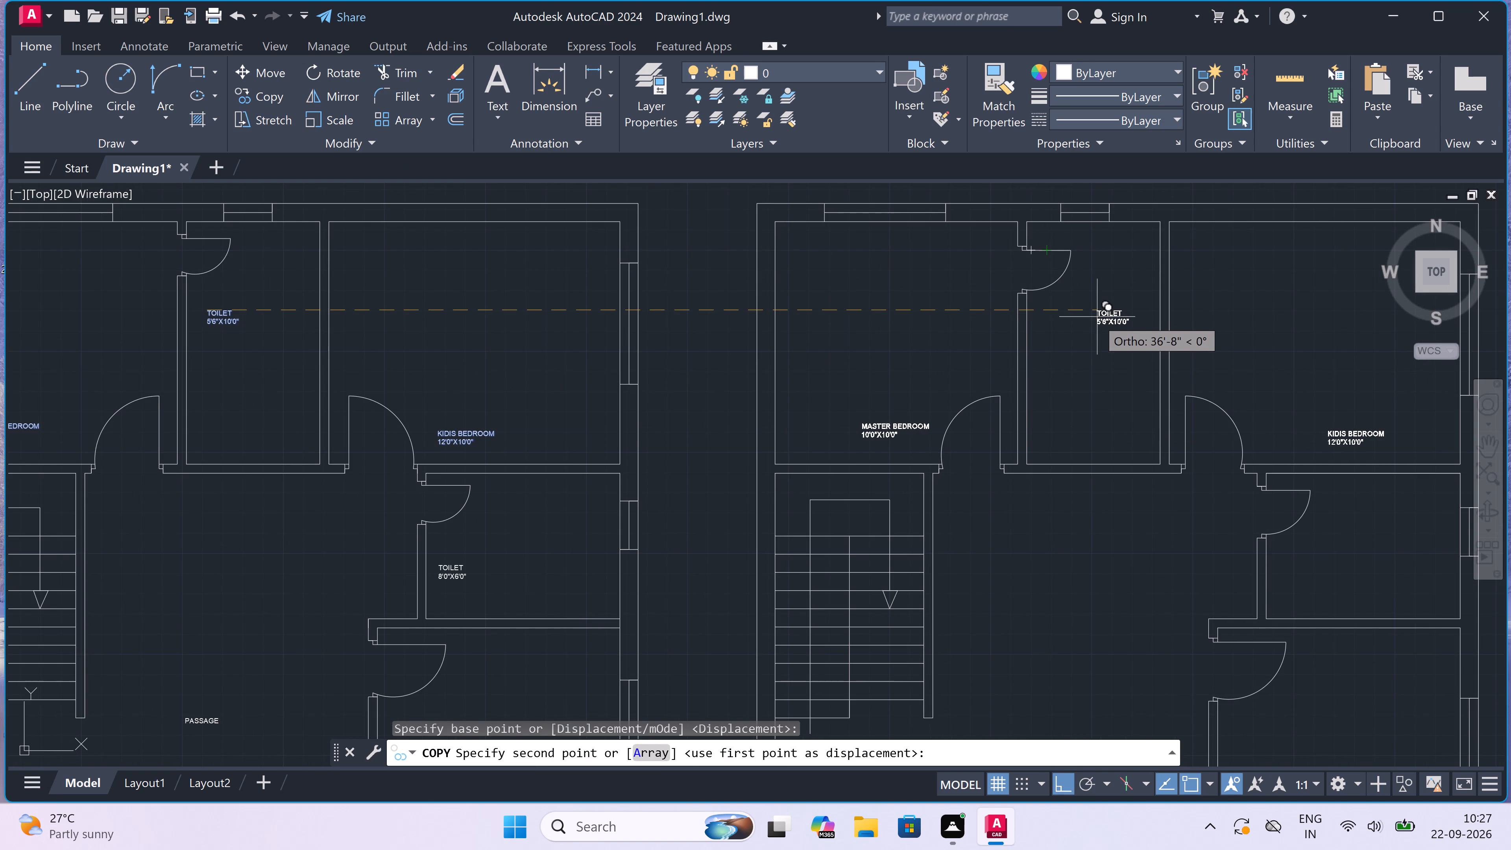
left_click(1069, 312)
key("Escape")
Copy the lower TOILET and FAMILY ROOM labels horizontally about 37' into the matching rooms of the right-hand plan.
scroll(885, 335, "down", 2)
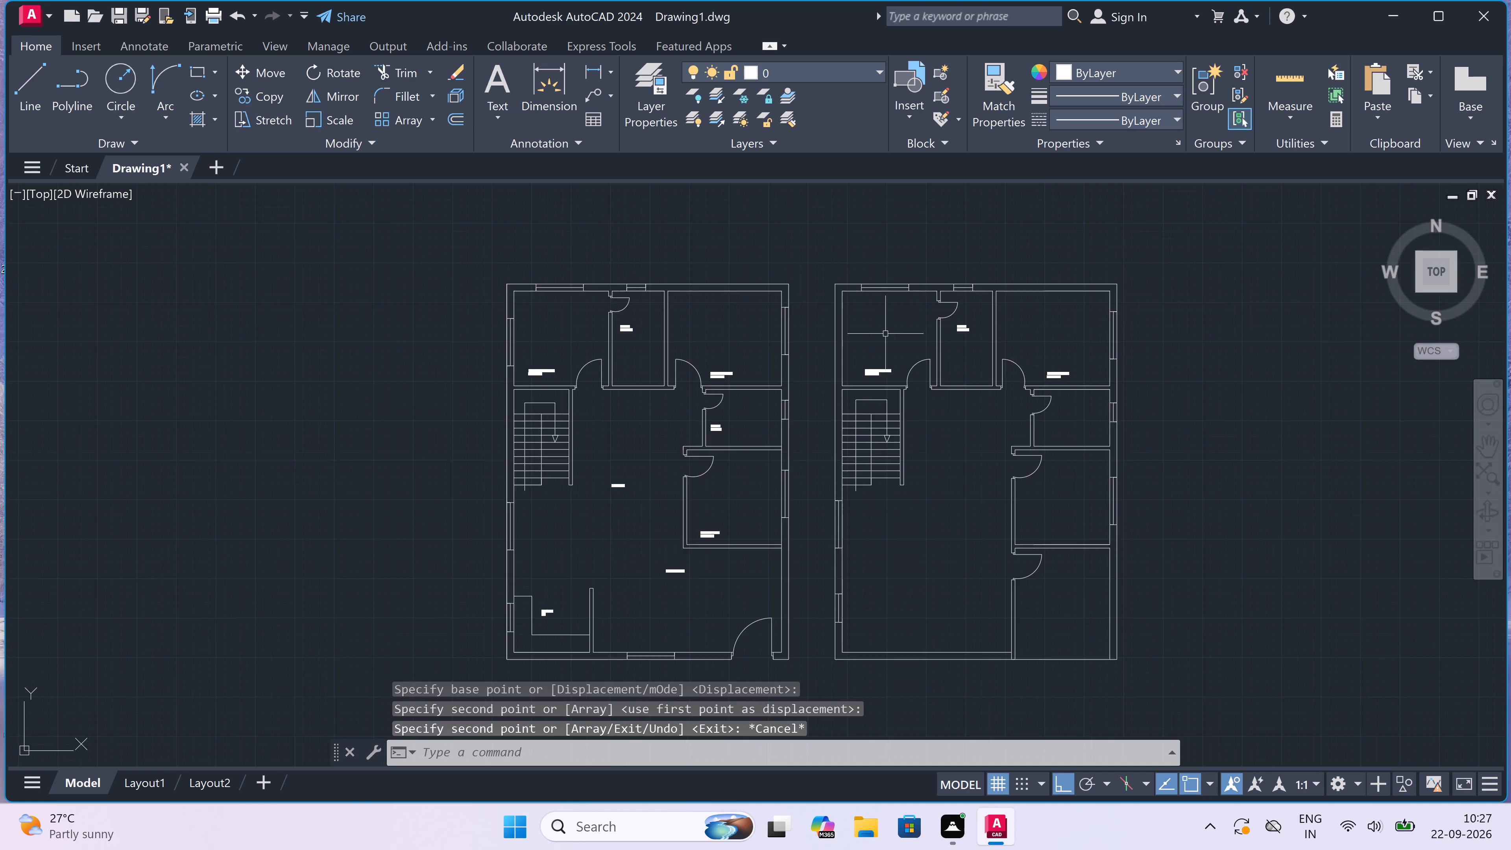
scroll(885, 334, "down", 2)
scroll(866, 371, "up", 3)
scroll(657, 396, "up", 2)
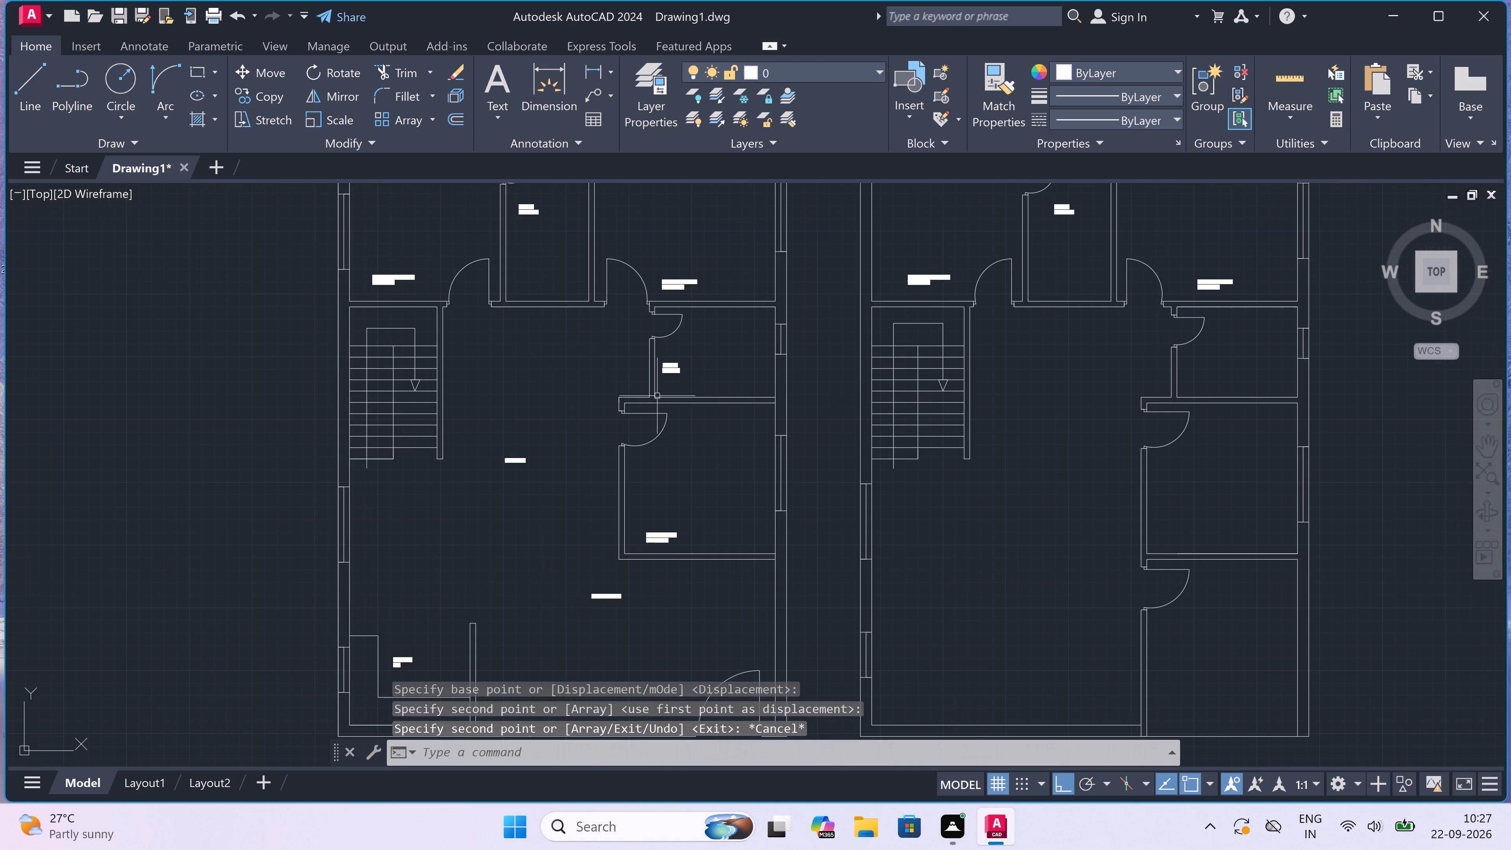
left_click(687, 316)
scroll(688, 319, "down", 3)
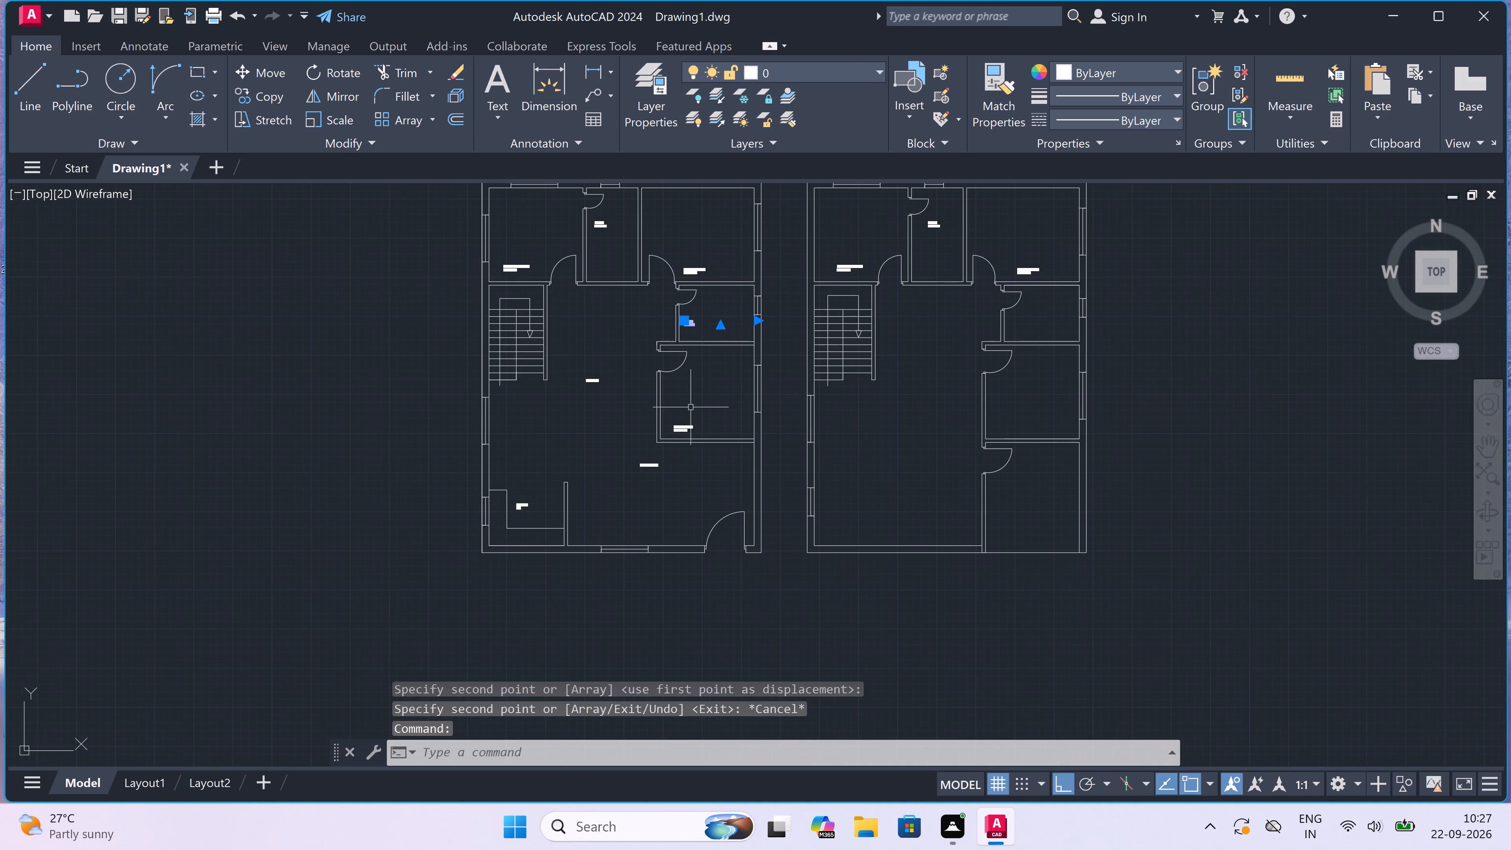
scroll(690, 437, "up", 2)
left_click(651, 414)
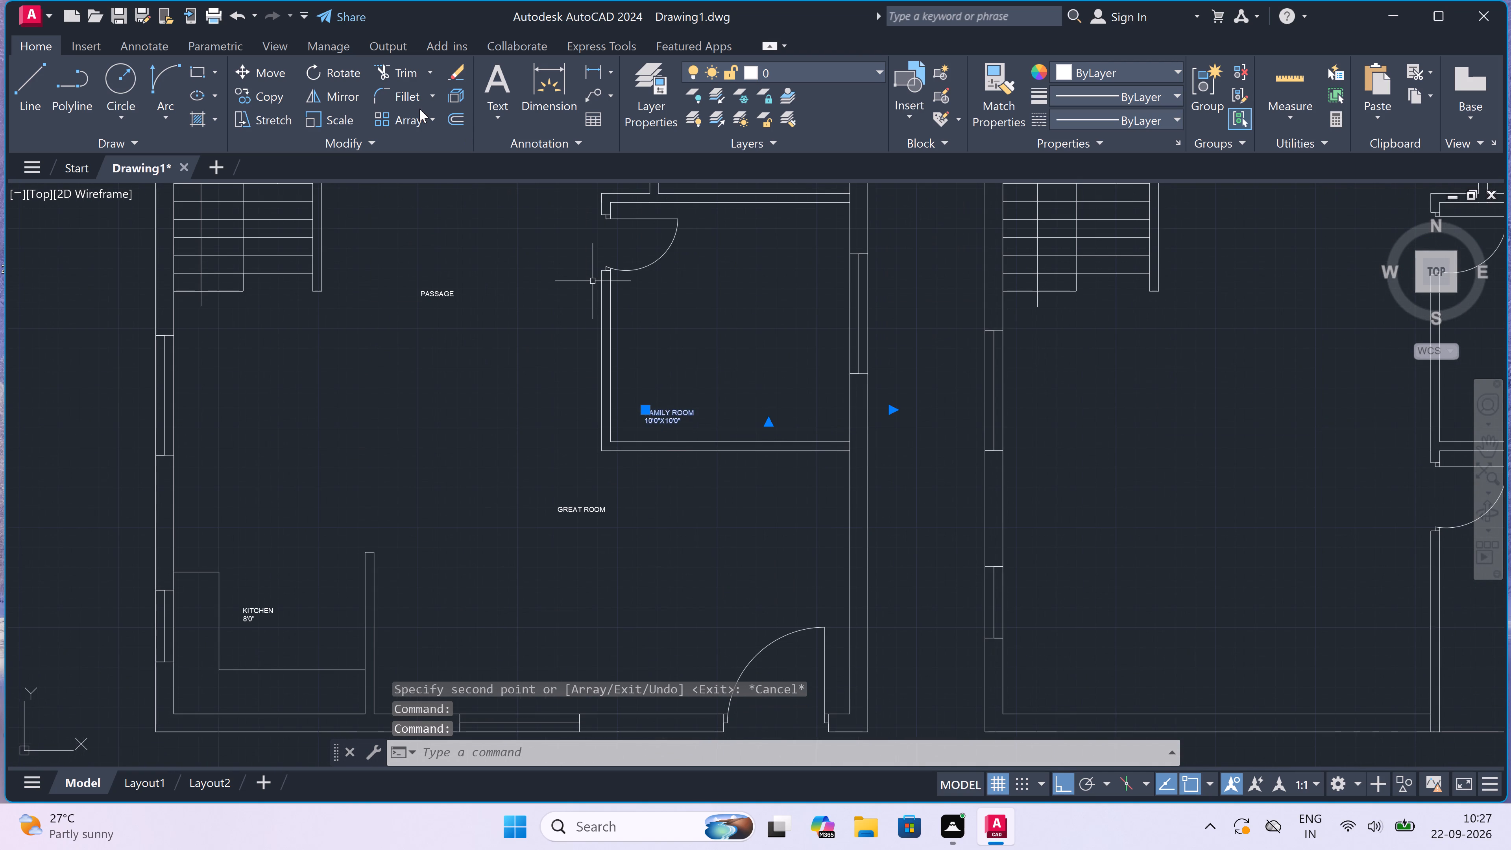
left_click(269, 100)
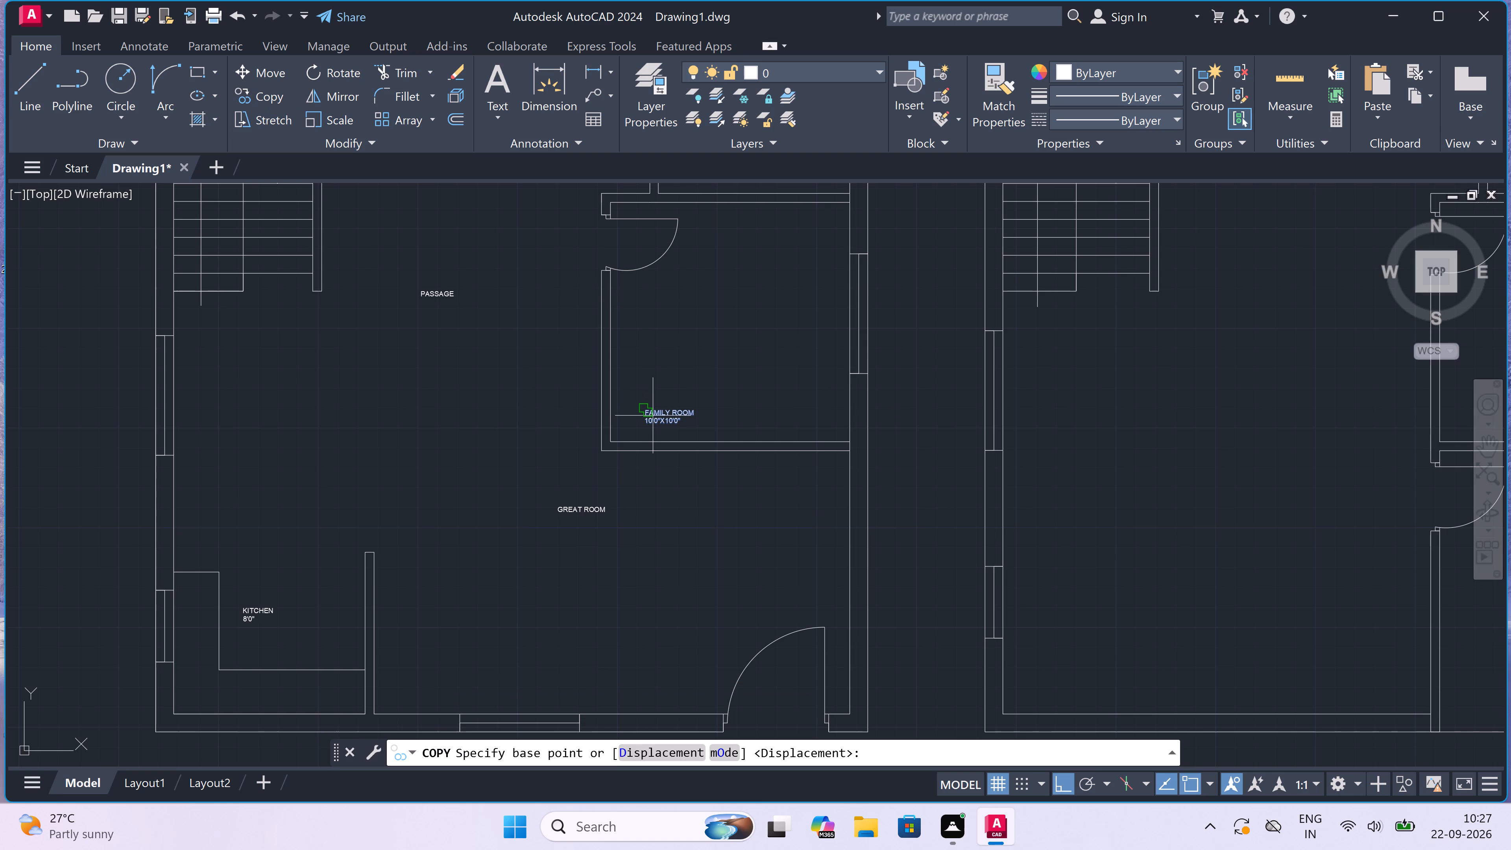
left_click_drag(654, 416, 685, 415)
scroll(809, 388, "down", 3)
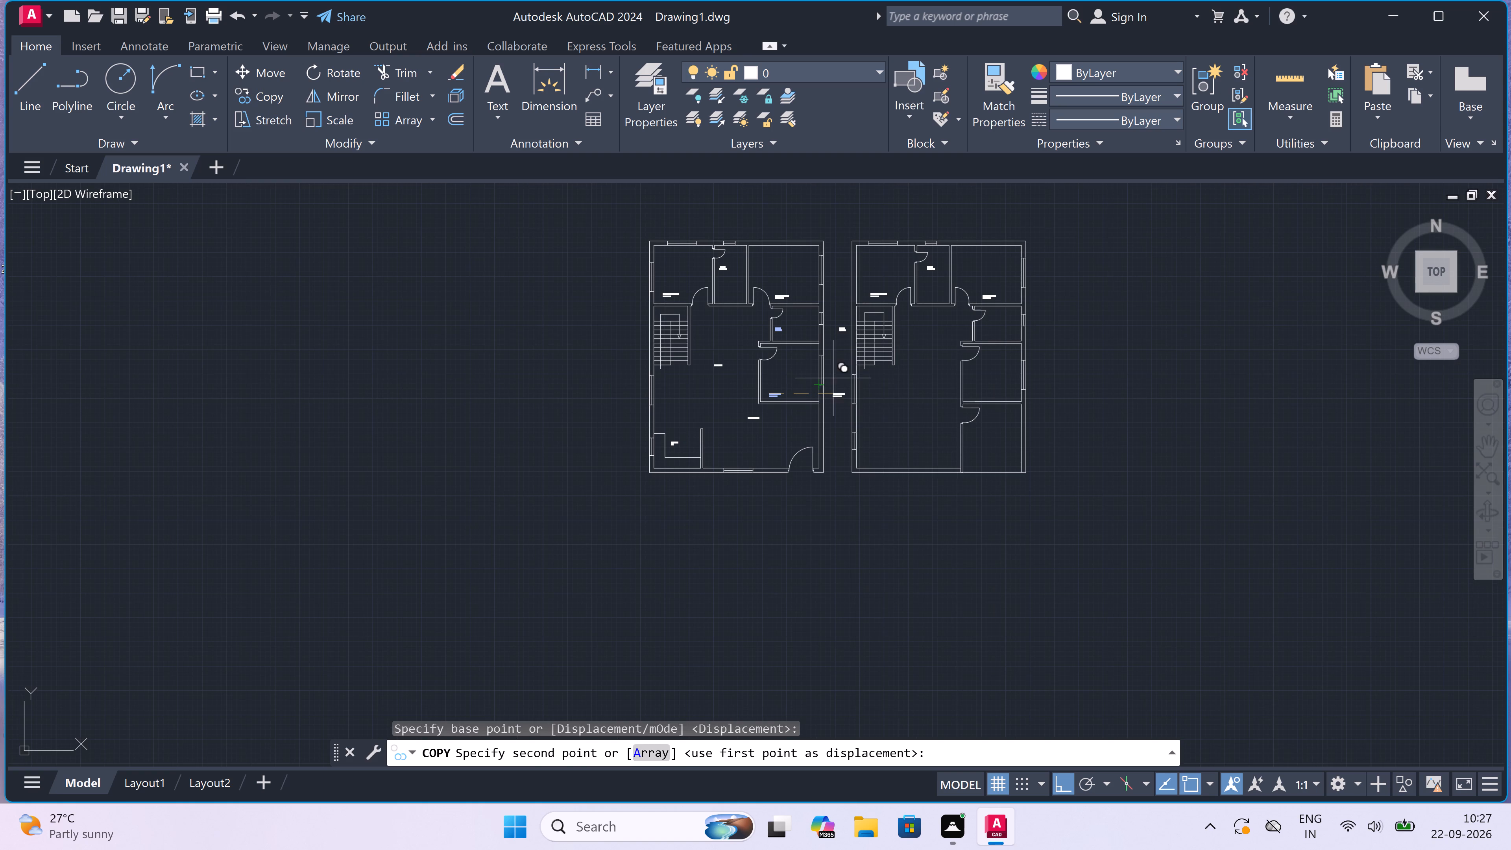
scroll(985, 372, "up", 3)
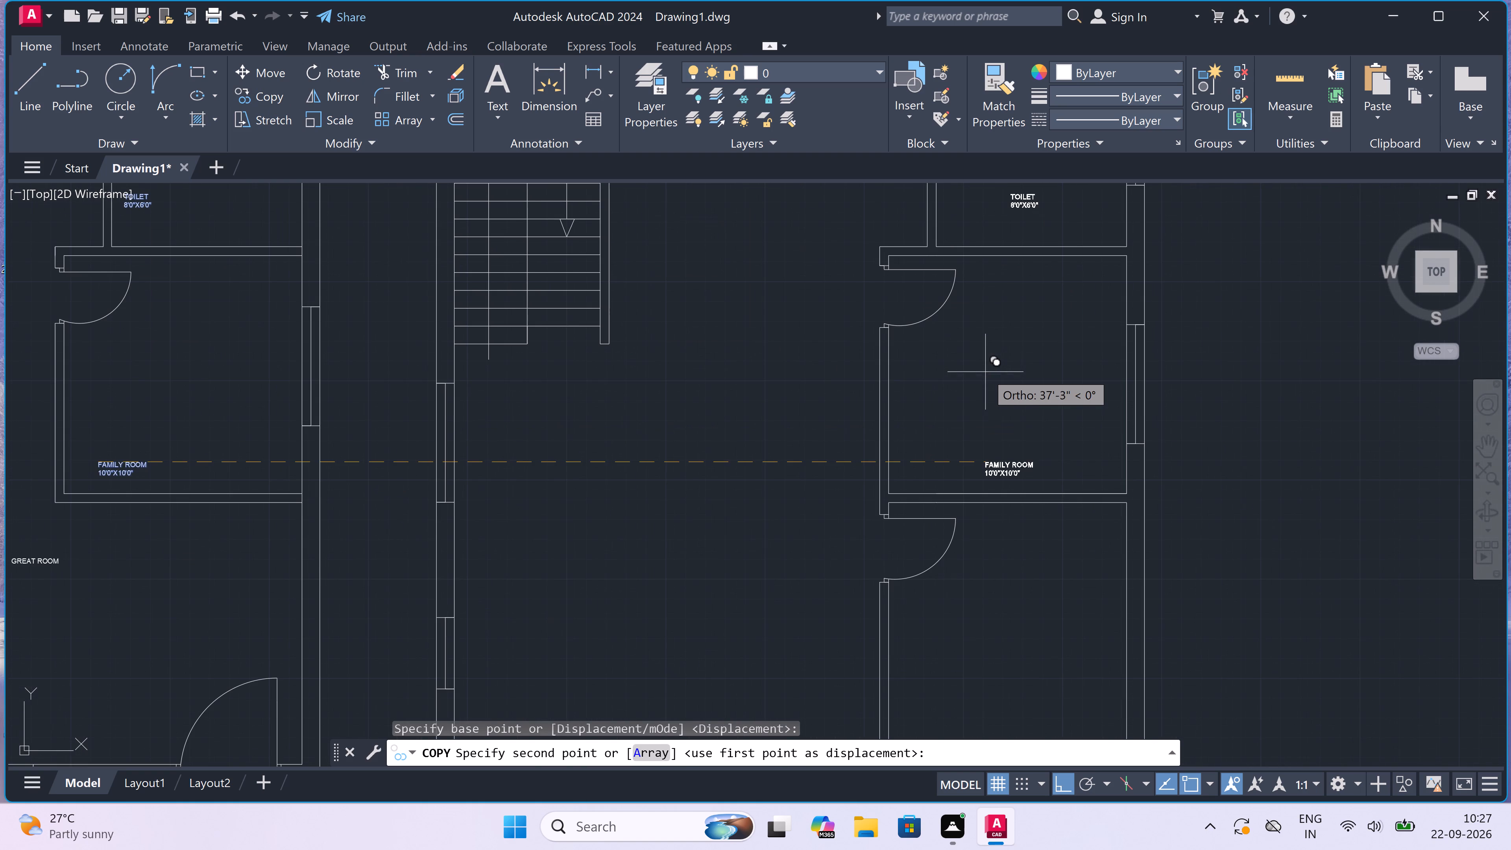
scroll(976, 377, "down", 1)
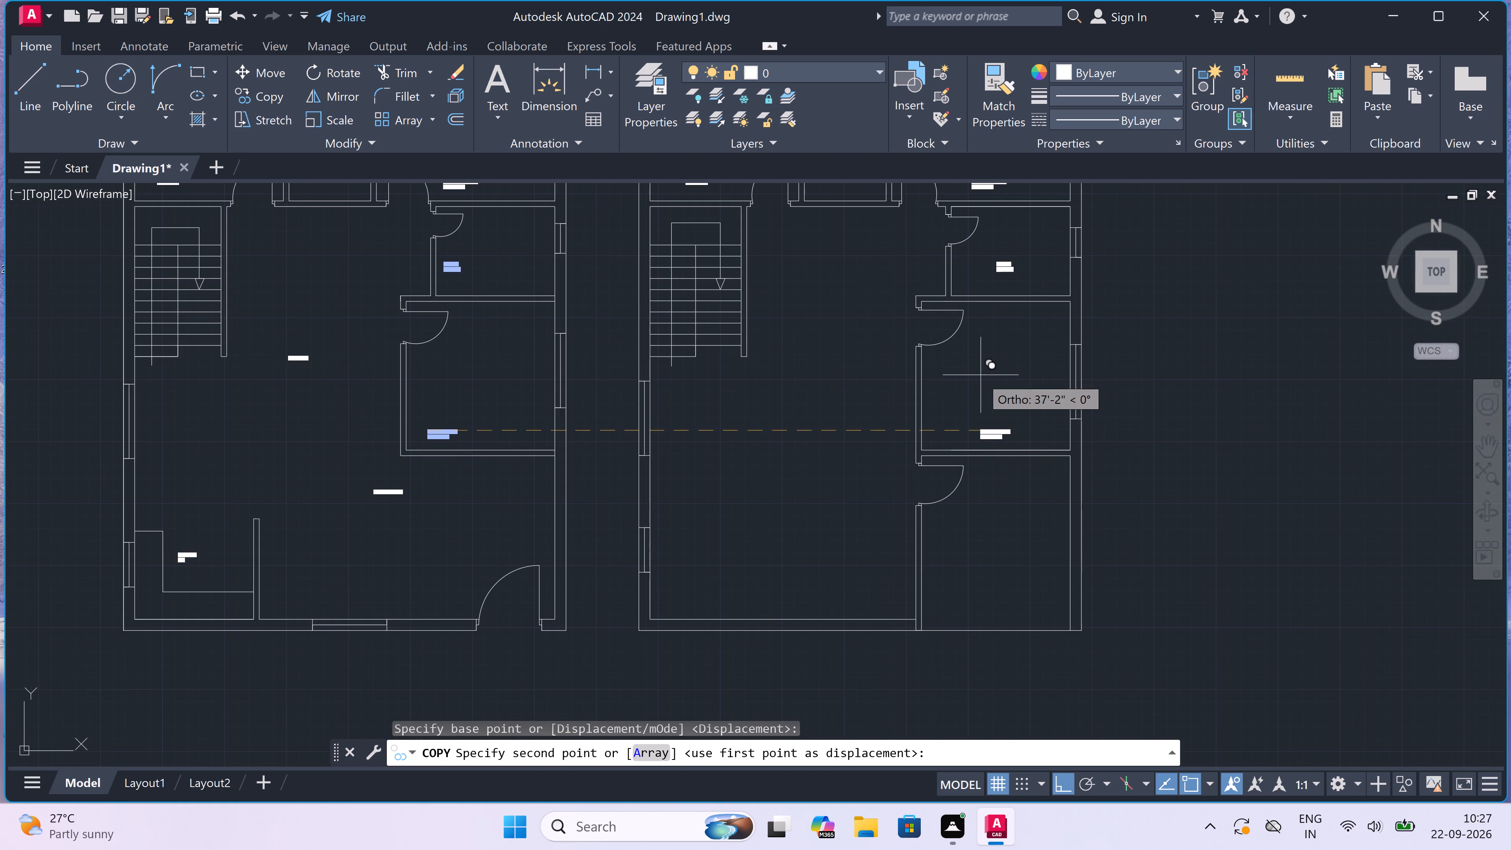
left_click(975, 377)
key("Escape")
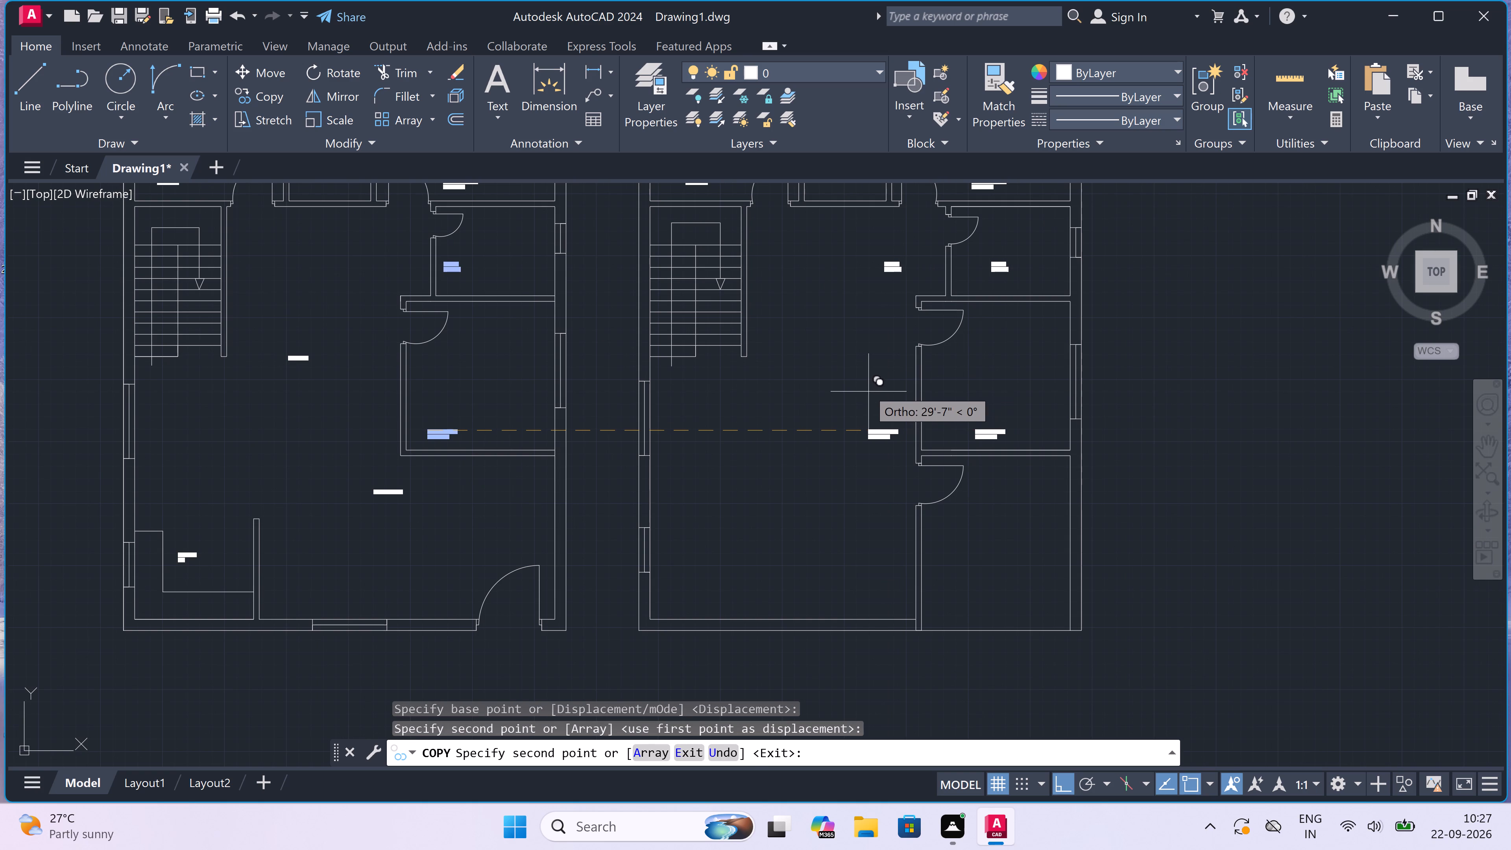
Copy the GREAT ROOM label with Ortho off into the lower open area of the right-hand plan.
scroll(862, 381, "down", 2)
scroll(703, 422, "up", 2)
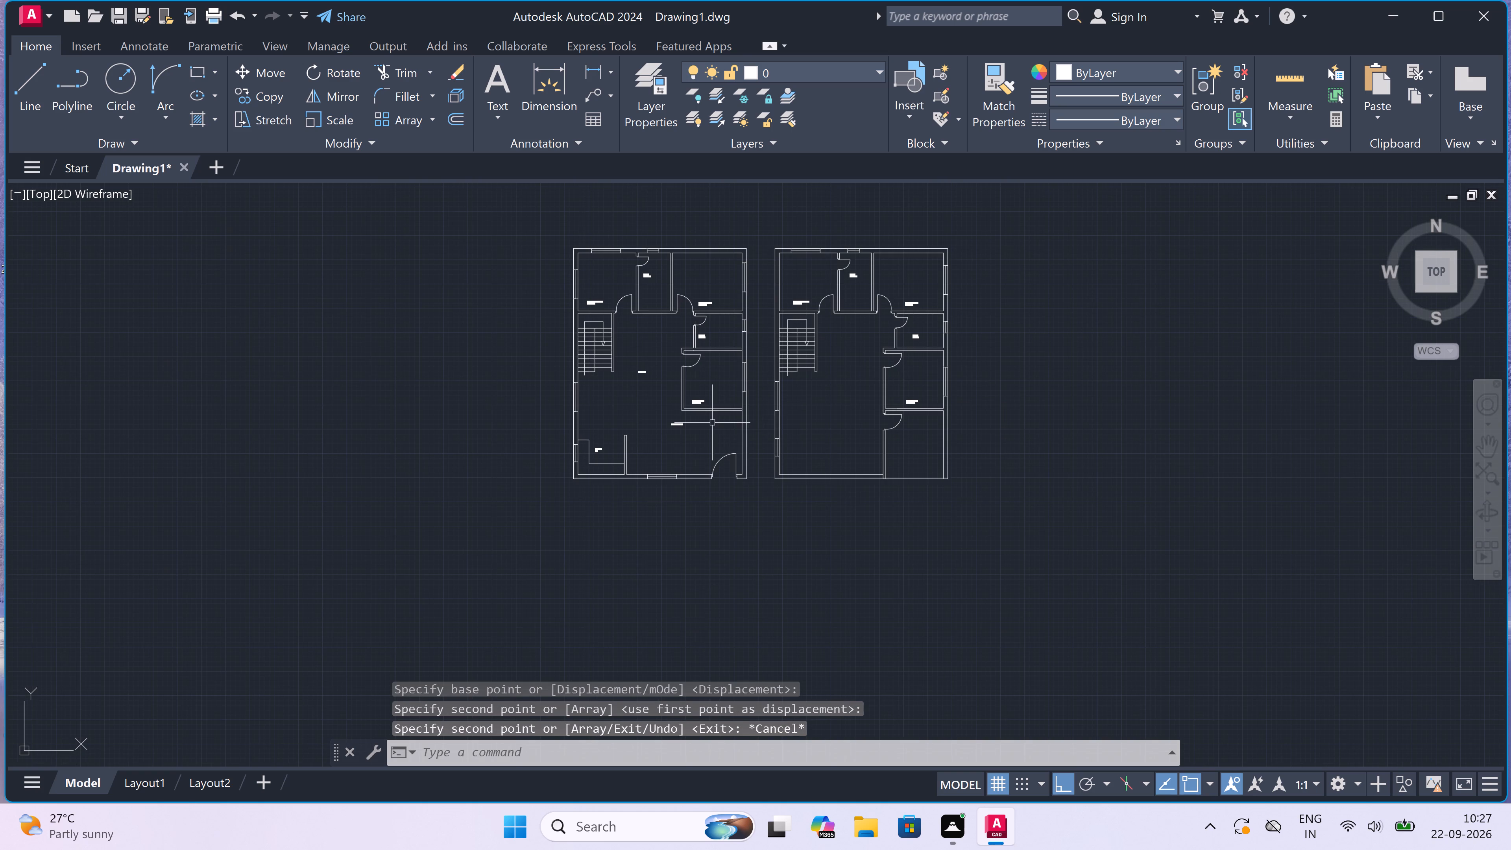
scroll(703, 422, "up", 1)
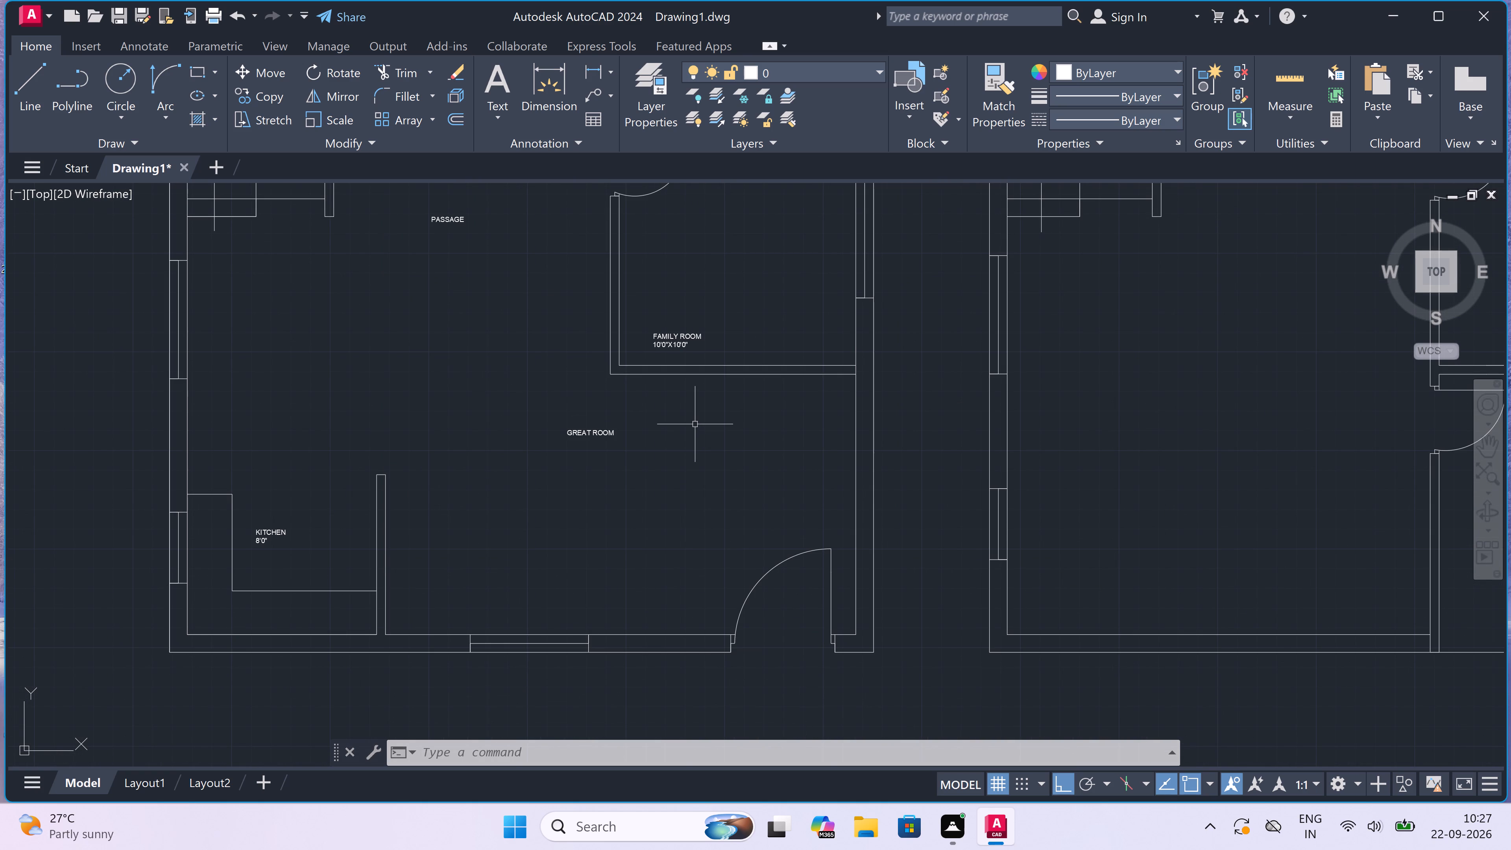
scroll(695, 424, "up", 1)
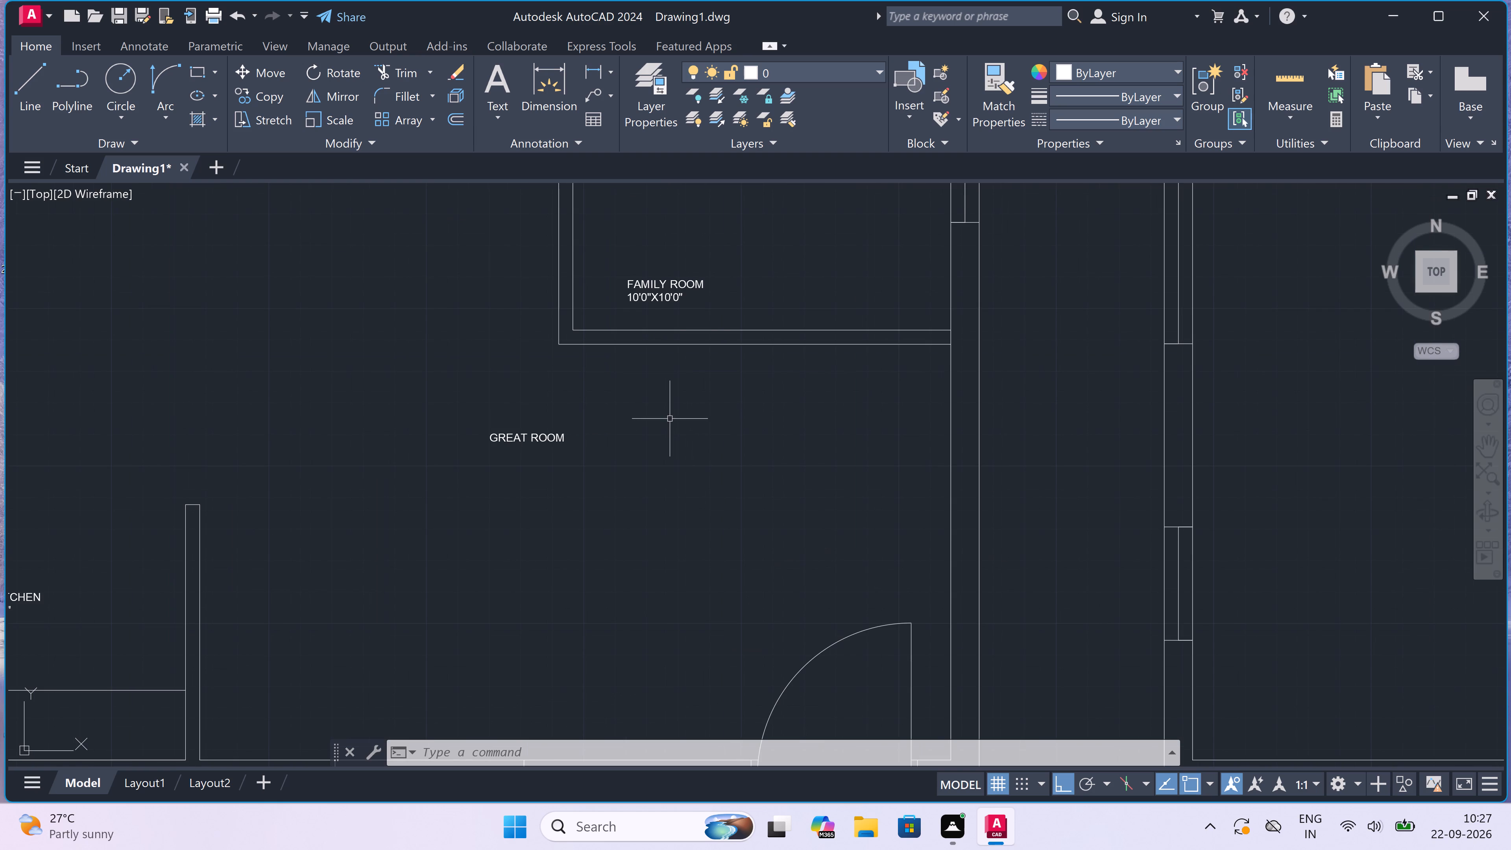
left_click_drag(622, 418, 617, 427)
left_click(474, 519)
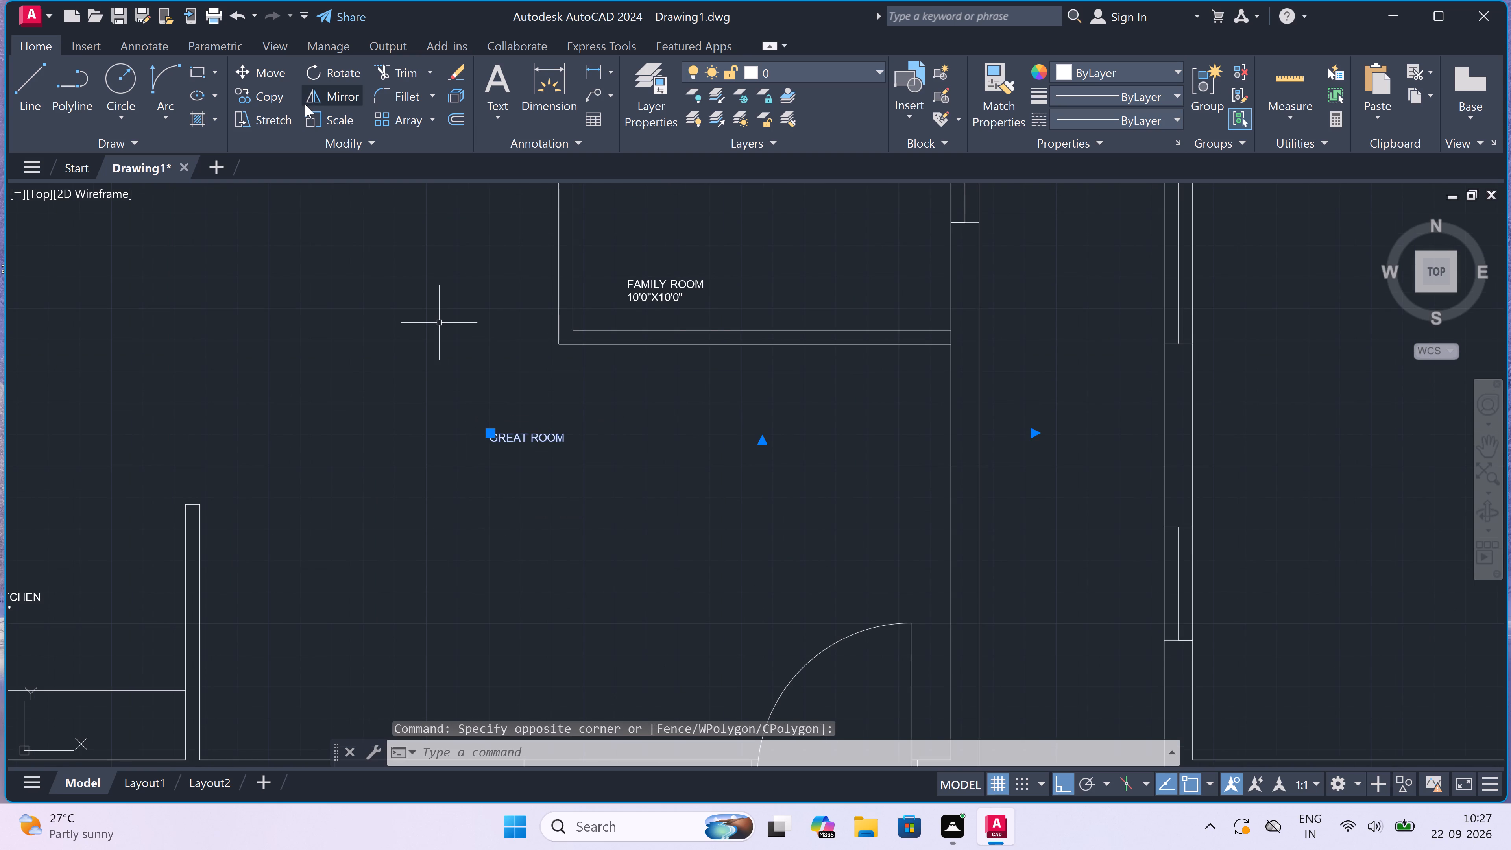
left_click(268, 87)
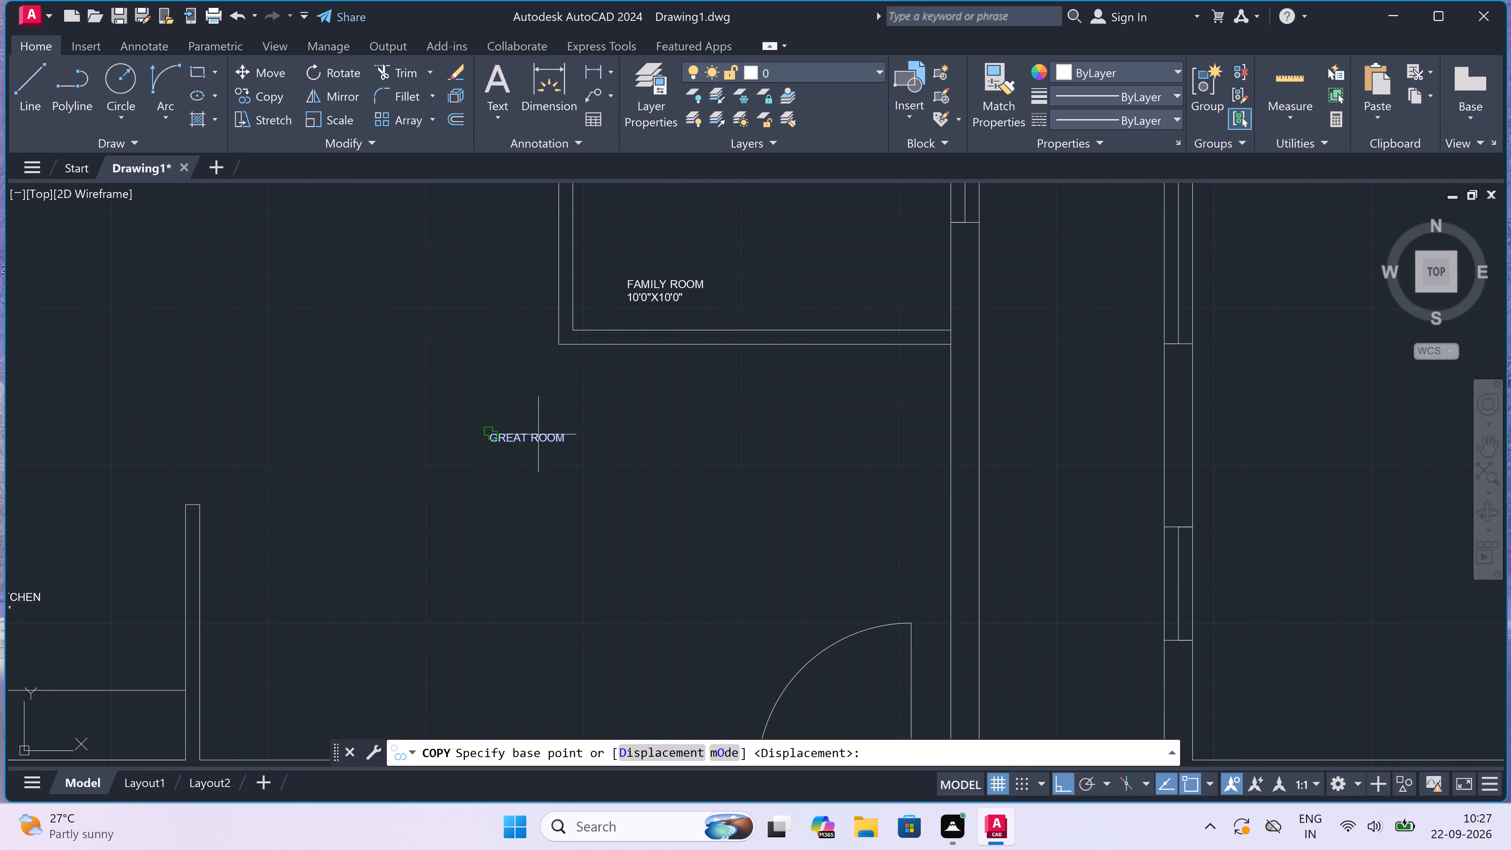
left_click_drag(514, 448, 534, 443)
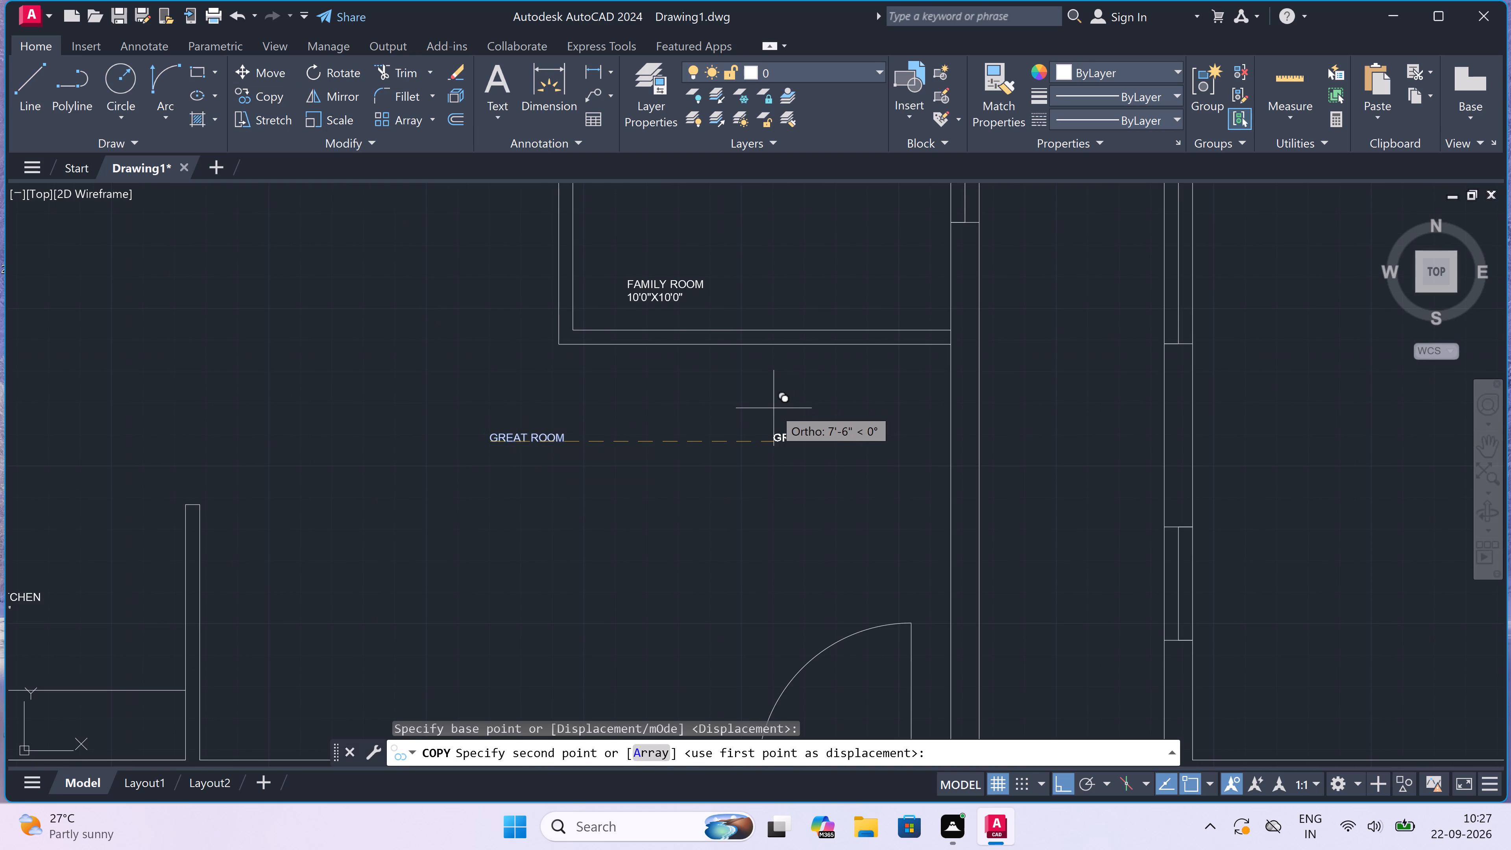
key("F8")
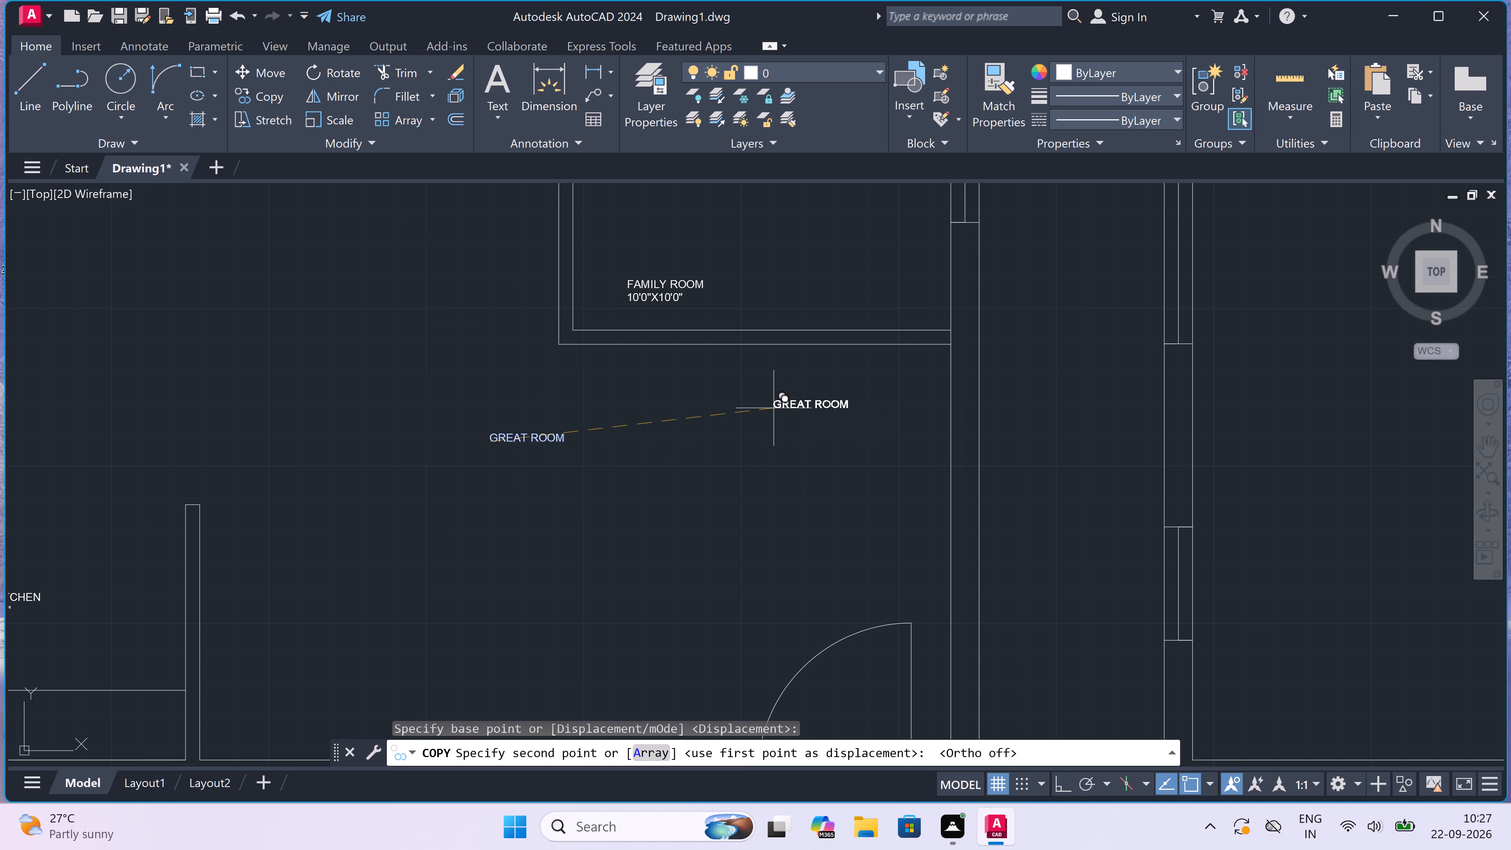
scroll(774, 408, "down", 3)
scroll(902, 415, "up", 3)
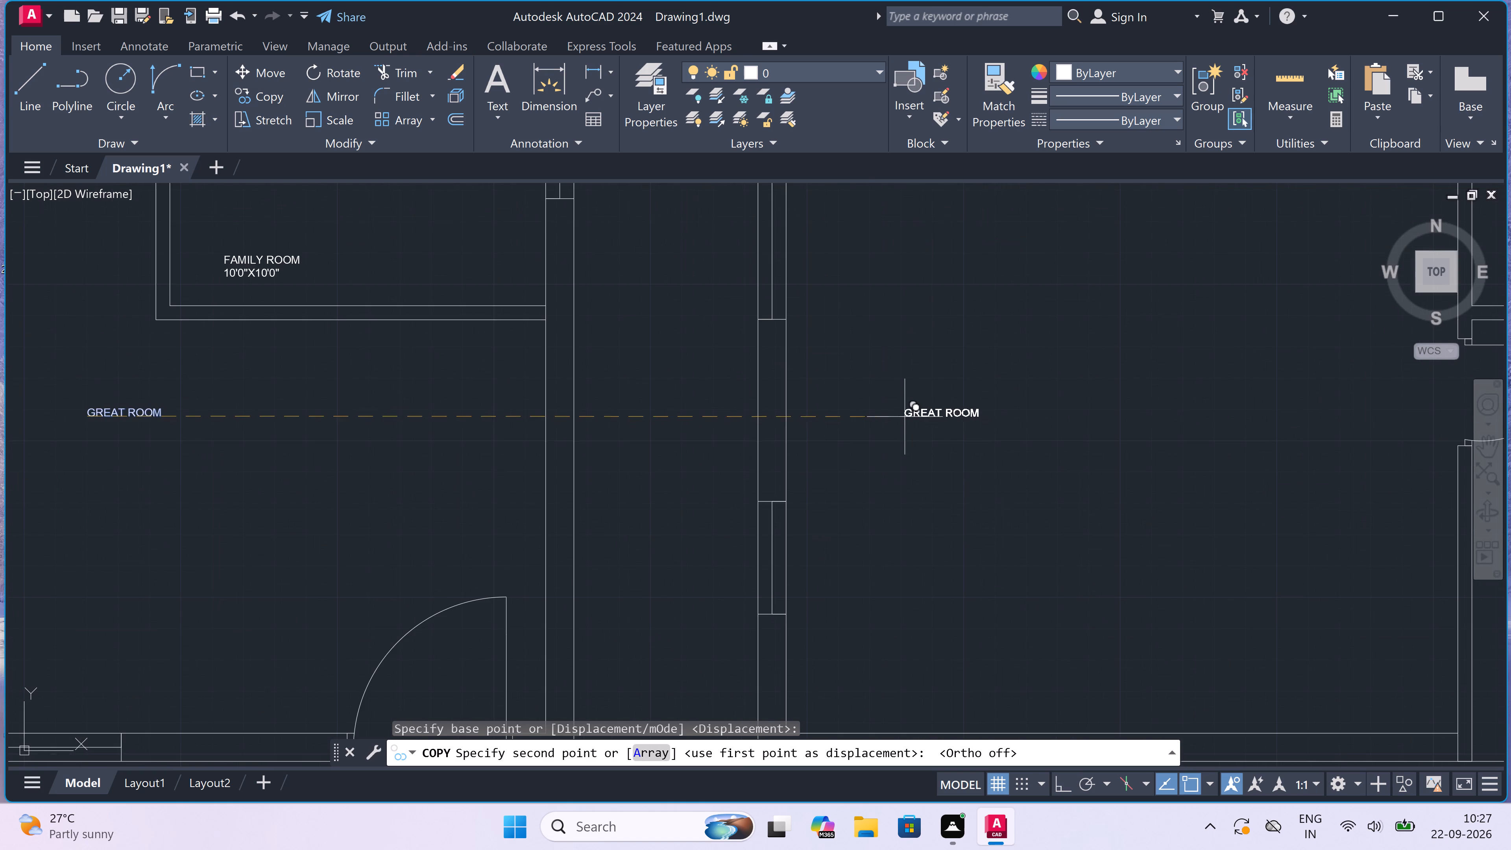
scroll(956, 431, "down", 2)
left_click(985, 443)
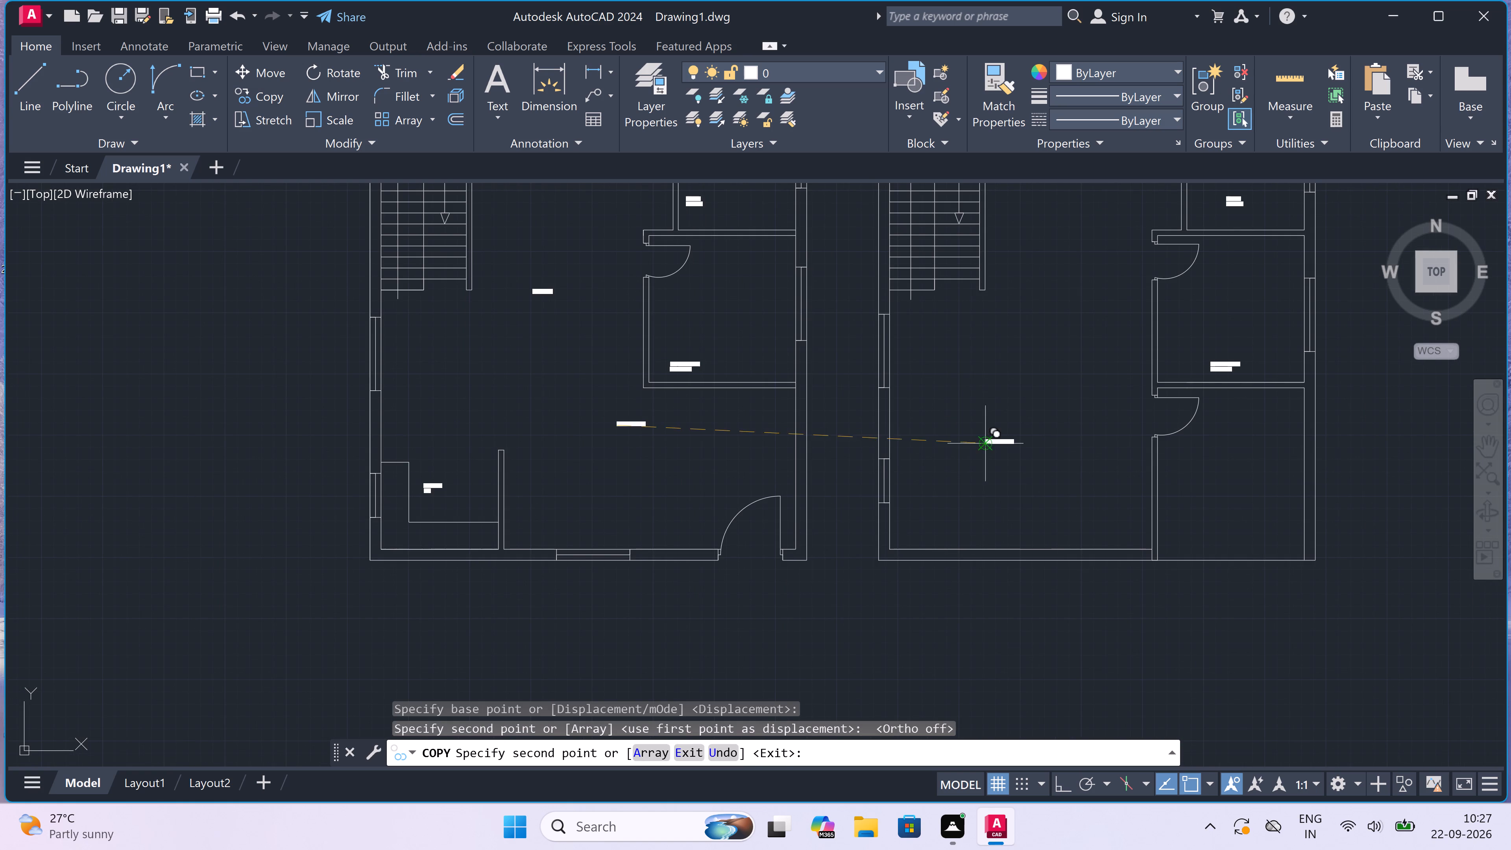
key("Escape")
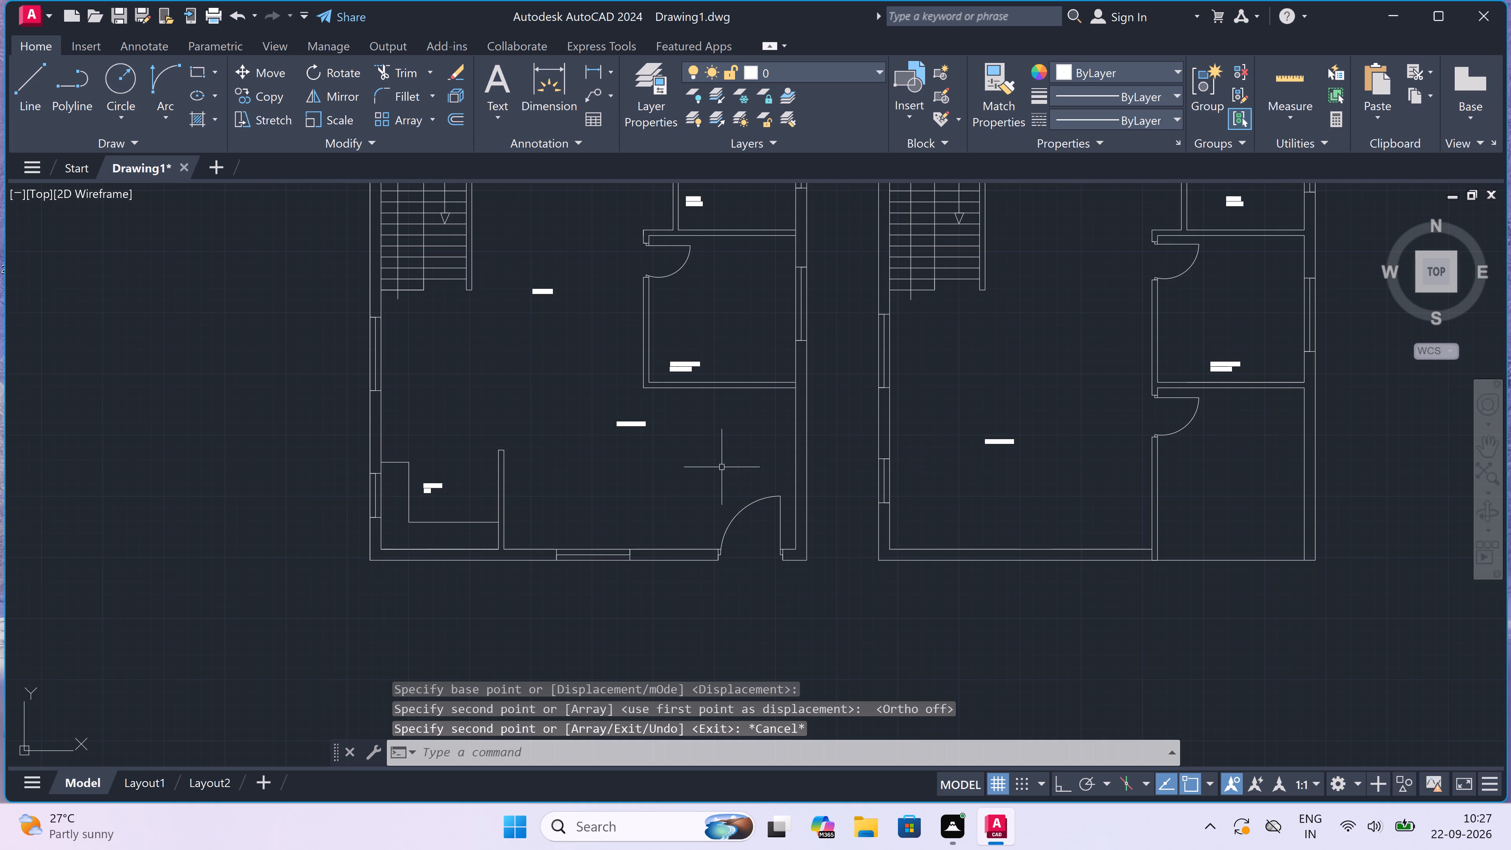
Copy the PASSAGE label into the right-hand plan's open area between the staircase and the FAMILY ROOM.
scroll(515, 268, "up", 2)
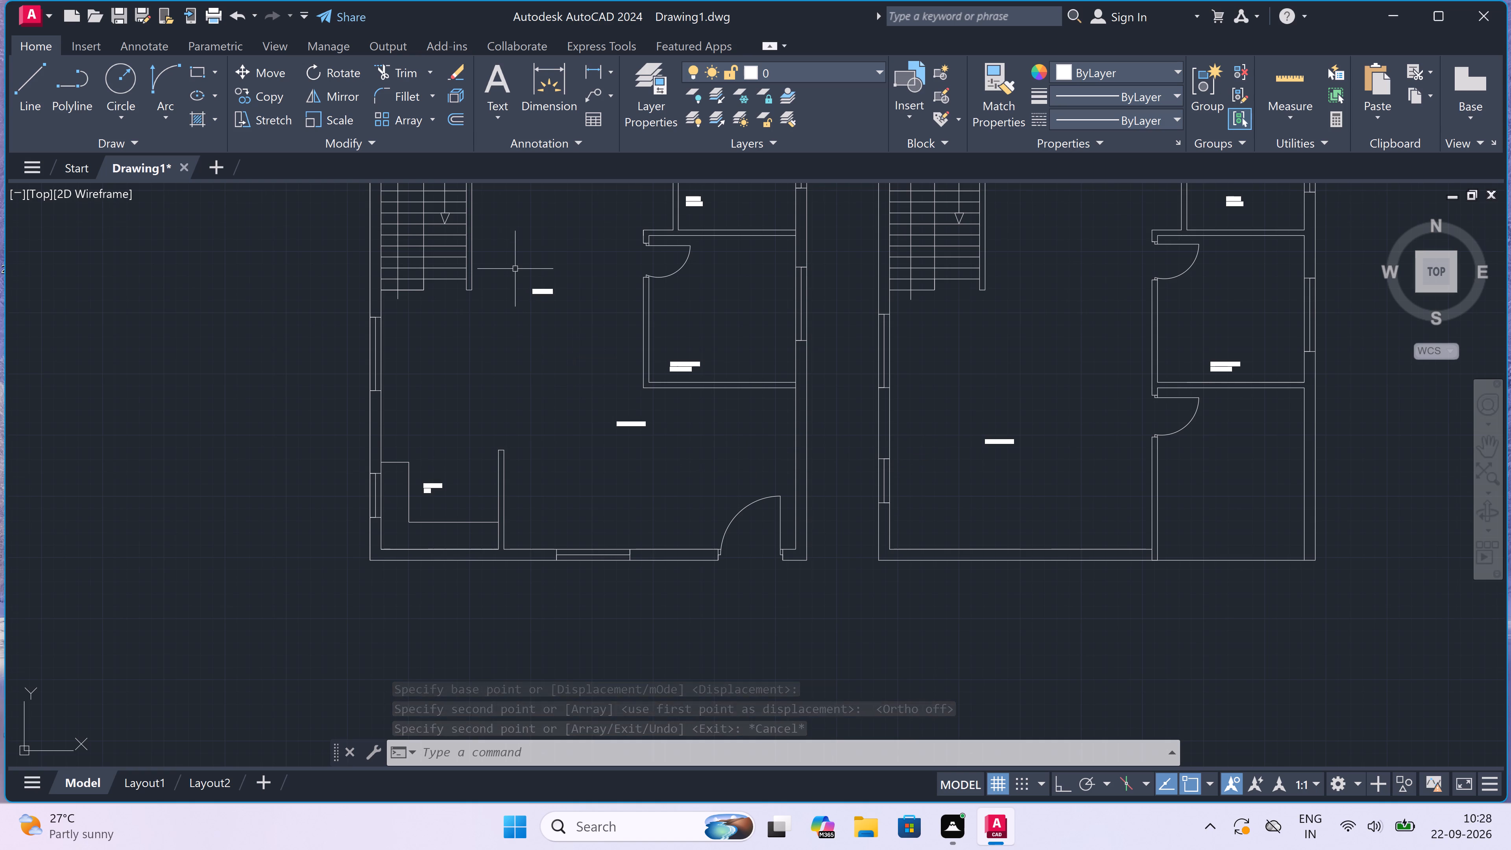
left_click_drag(628, 302, 627, 307)
left_click(419, 457)
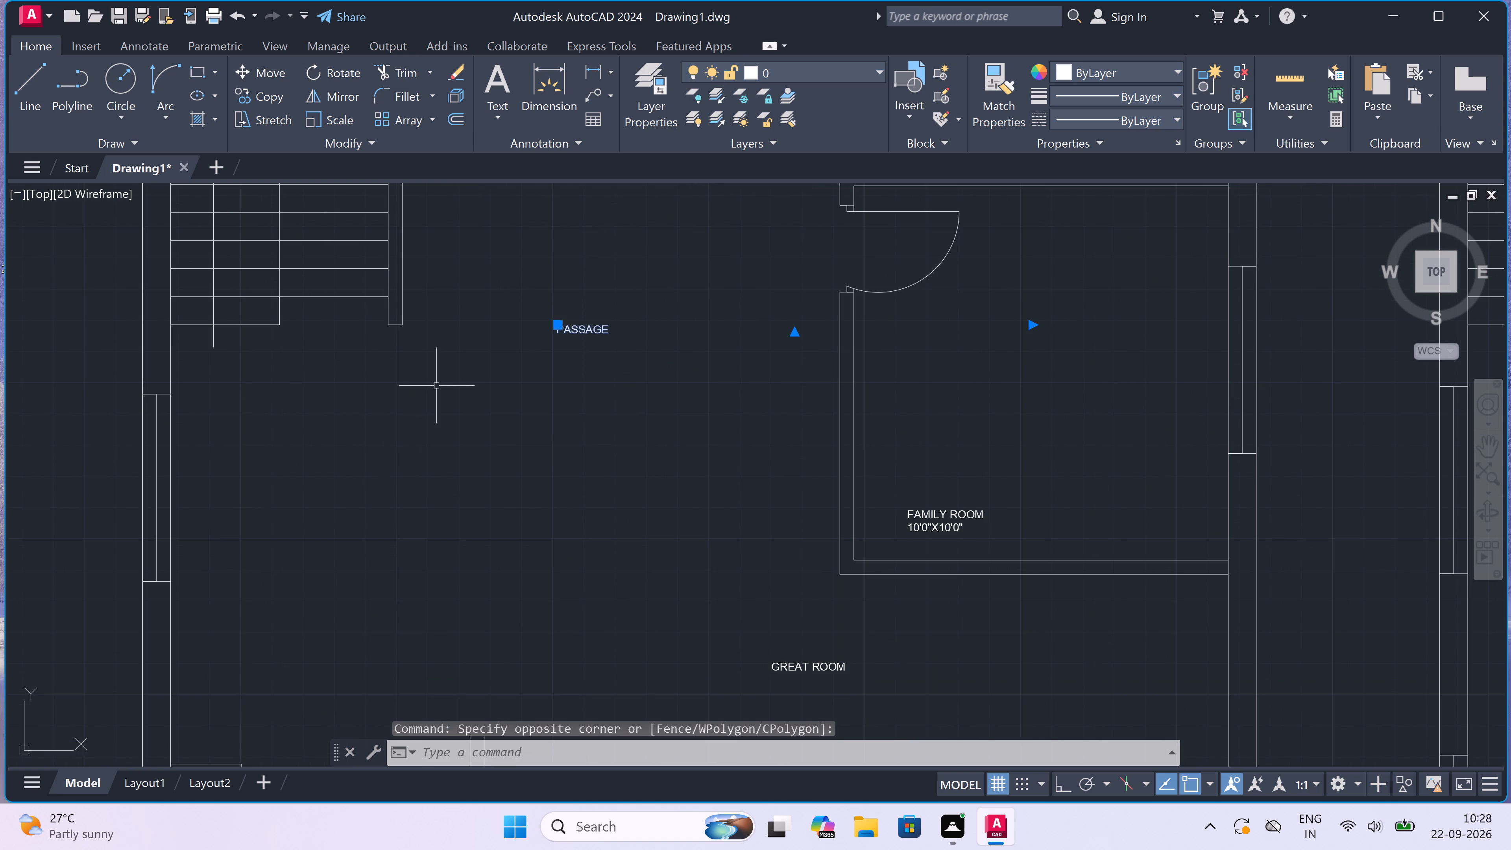
left_click(259, 98)
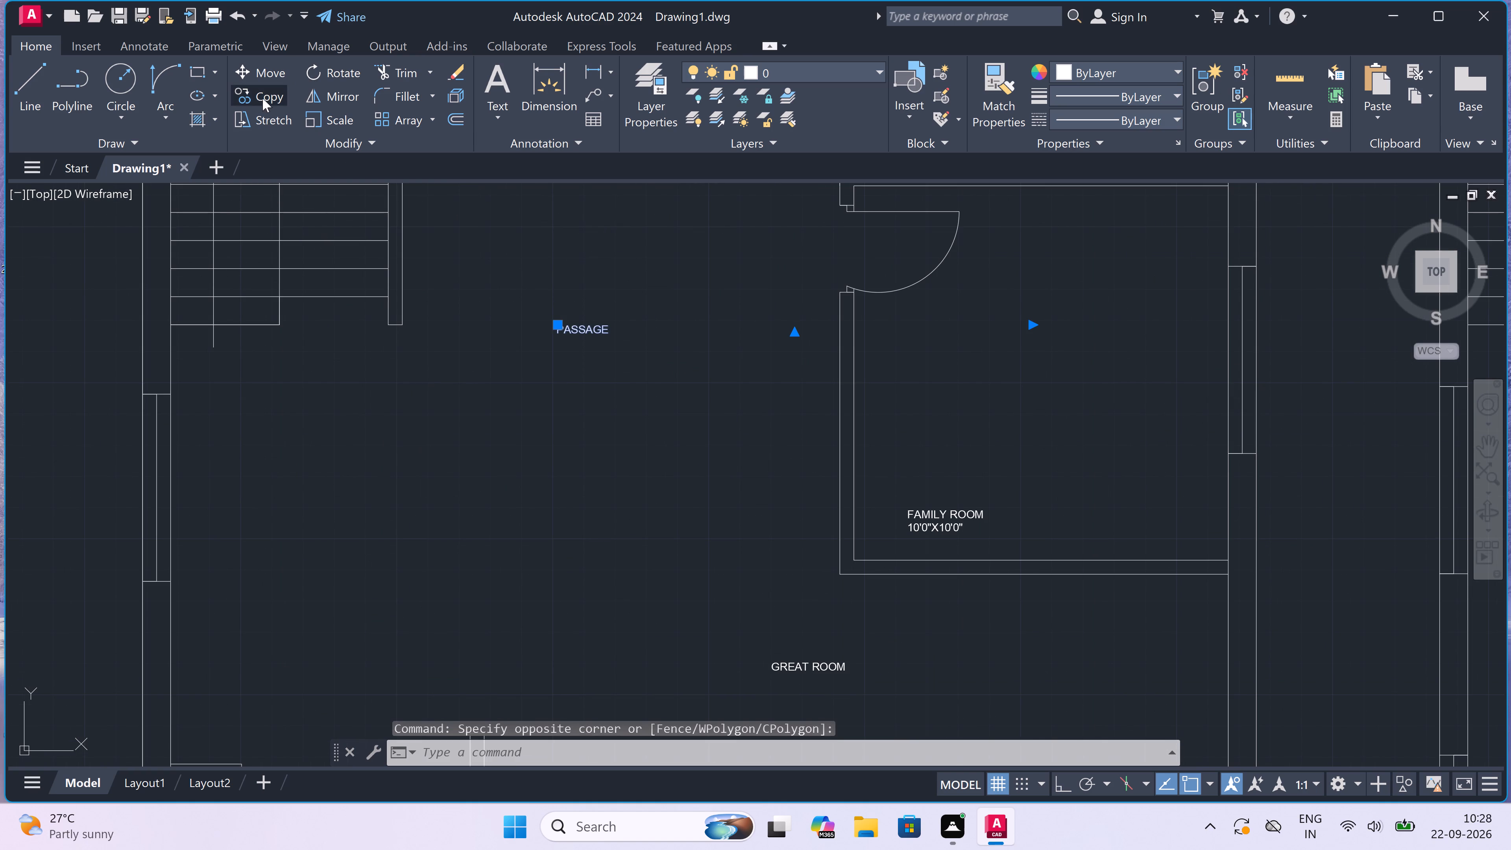
left_click_drag(577, 328, 578, 328)
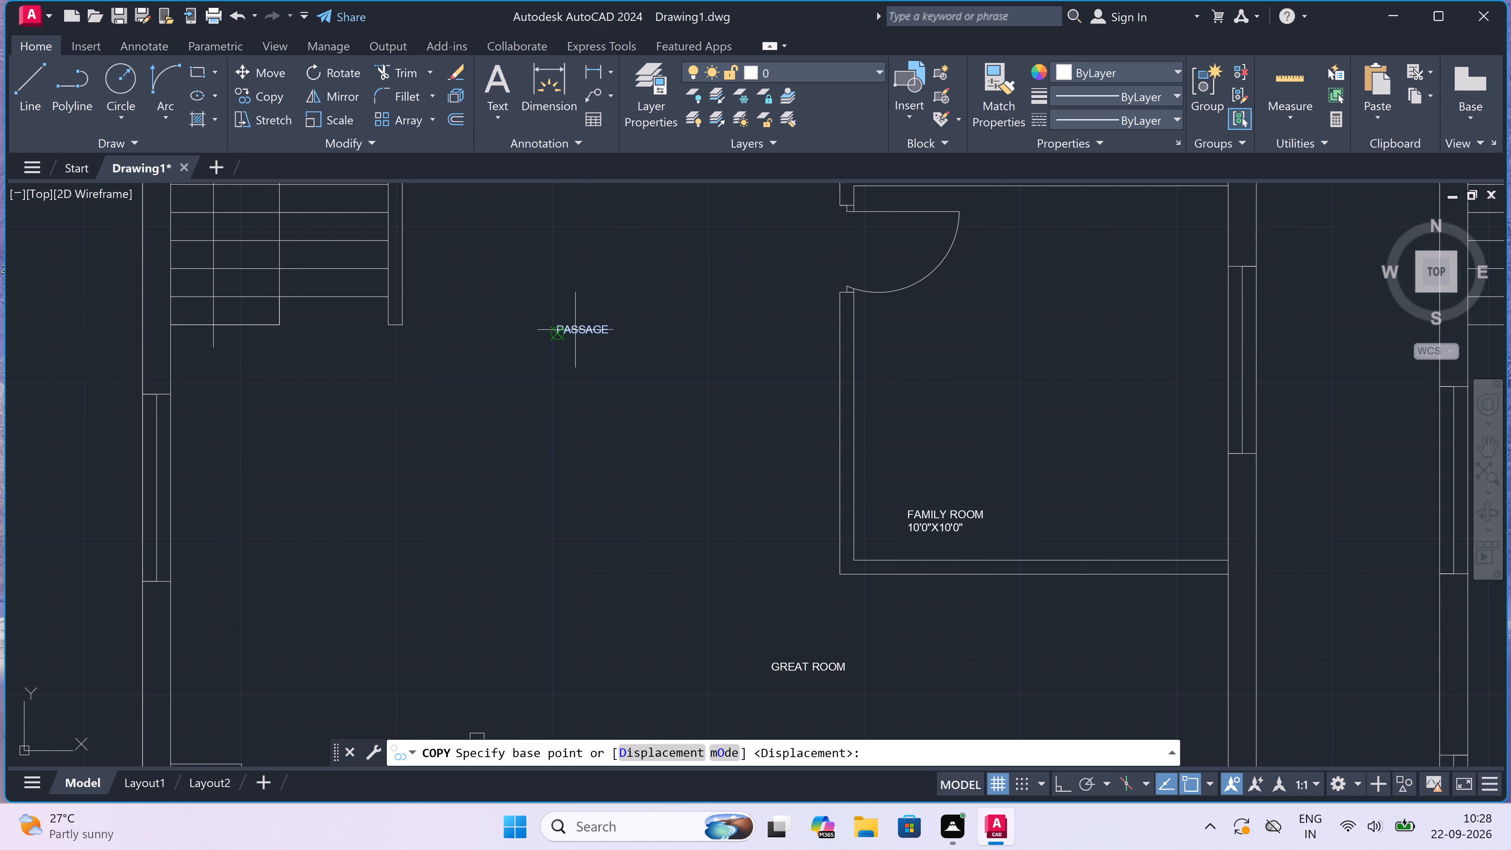
left_click_drag(578, 328, 597, 322)
scroll(714, 264, "down", 3)
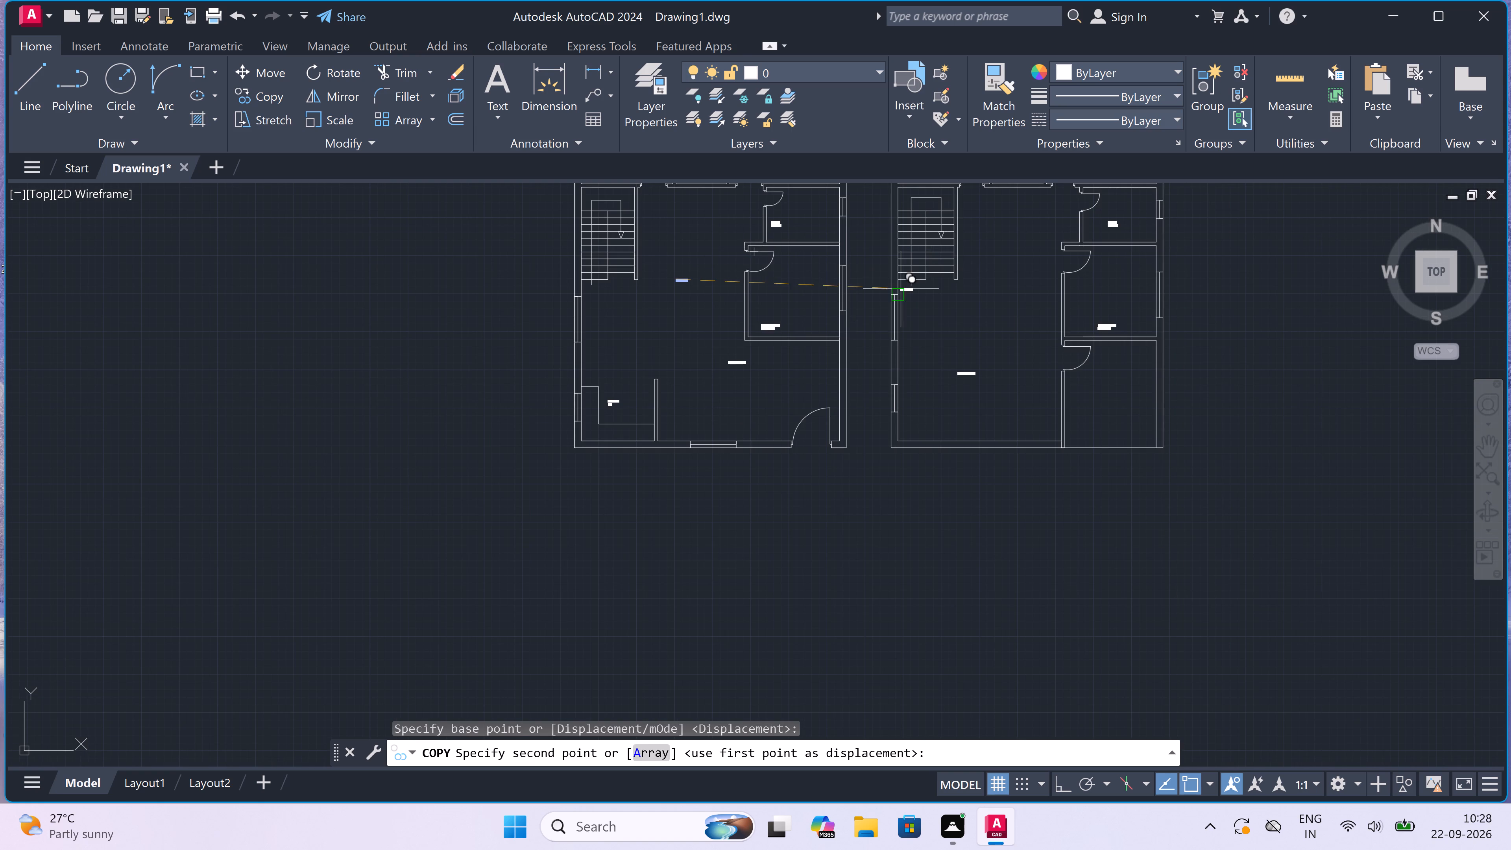
scroll(983, 269, "up", 3)
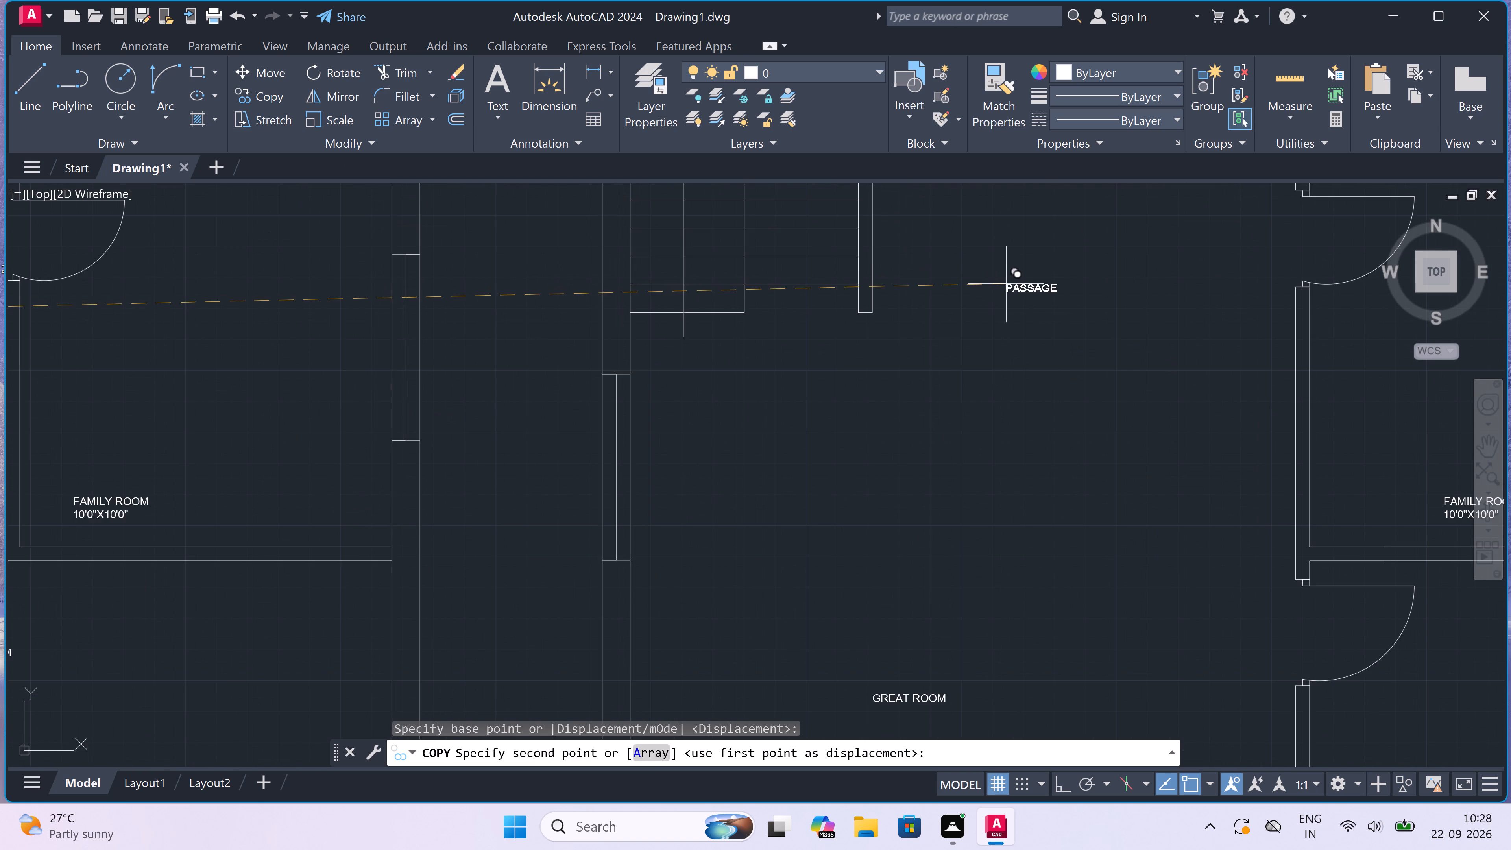
left_click(1028, 285)
key("Escape")
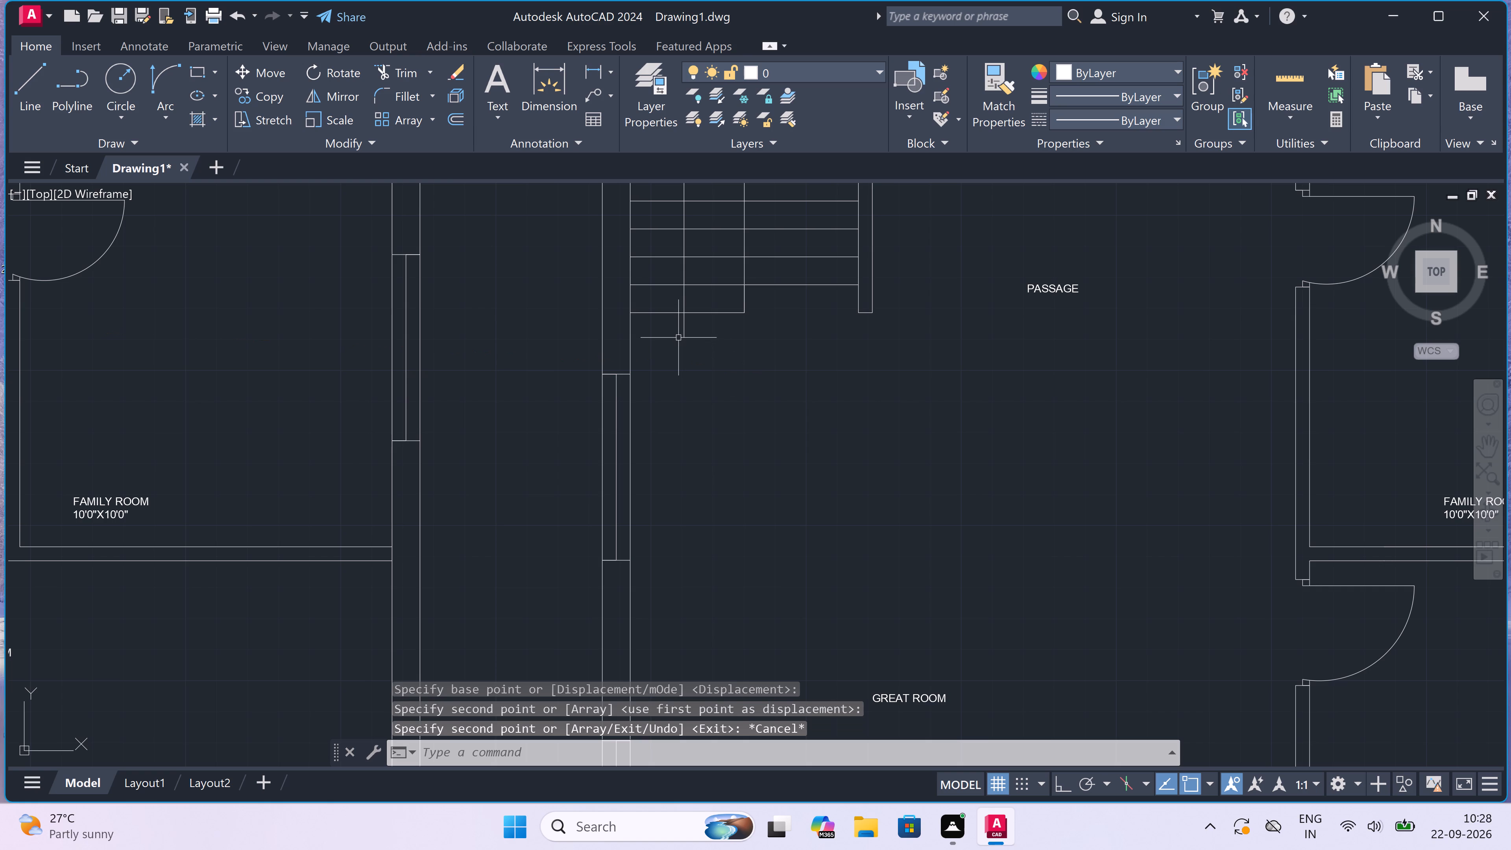
With Ortho on, draw a line below the right-hand plan's FAMILY ROOM across the outer wall, 2" back inward, and down to the plan's bottom edge.
scroll(678, 336, "down", 3)
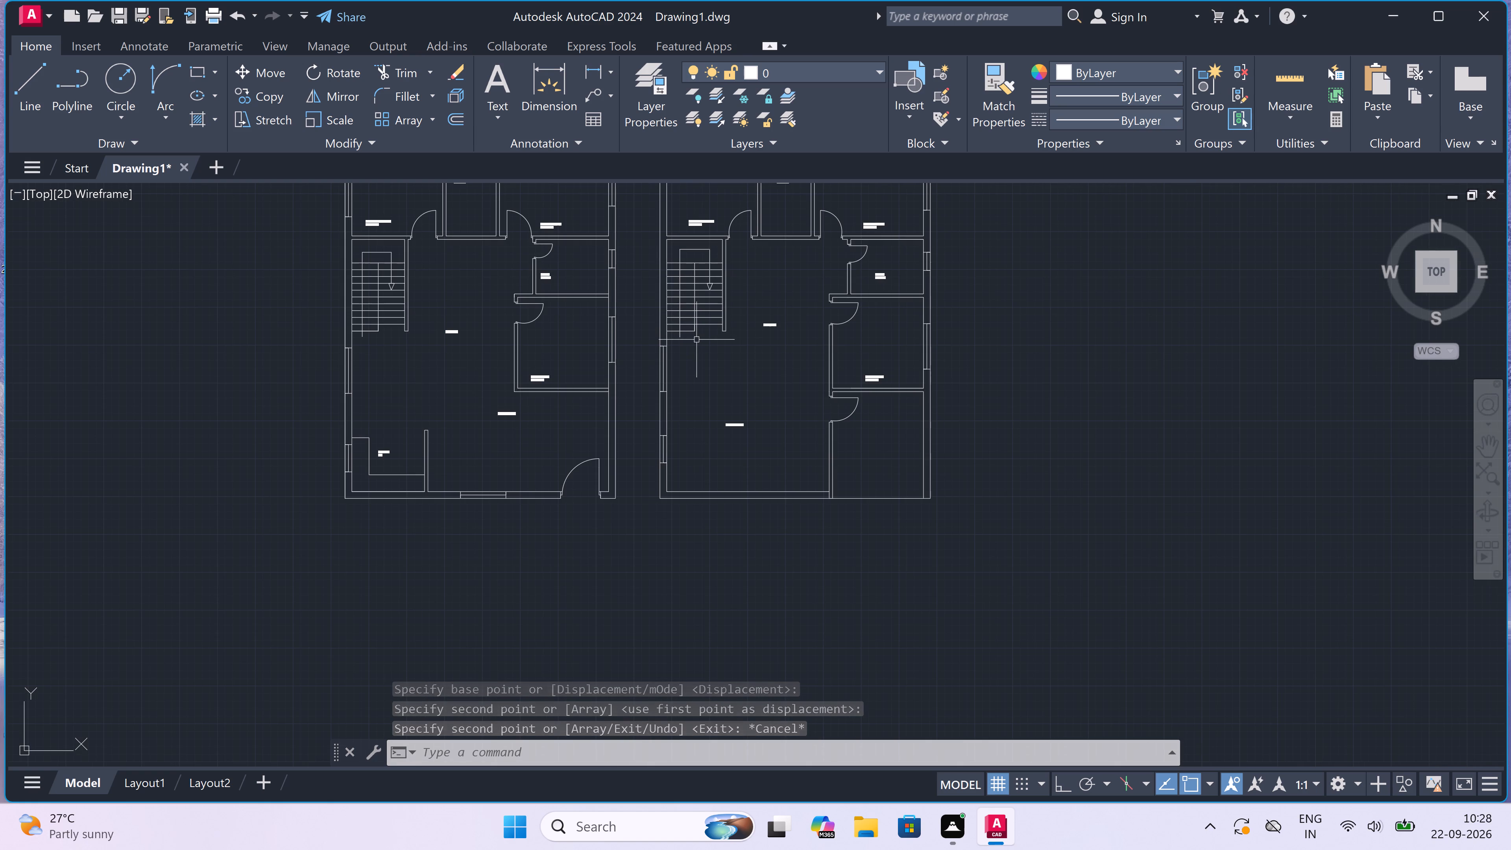
scroll(881, 444, "up", 2)
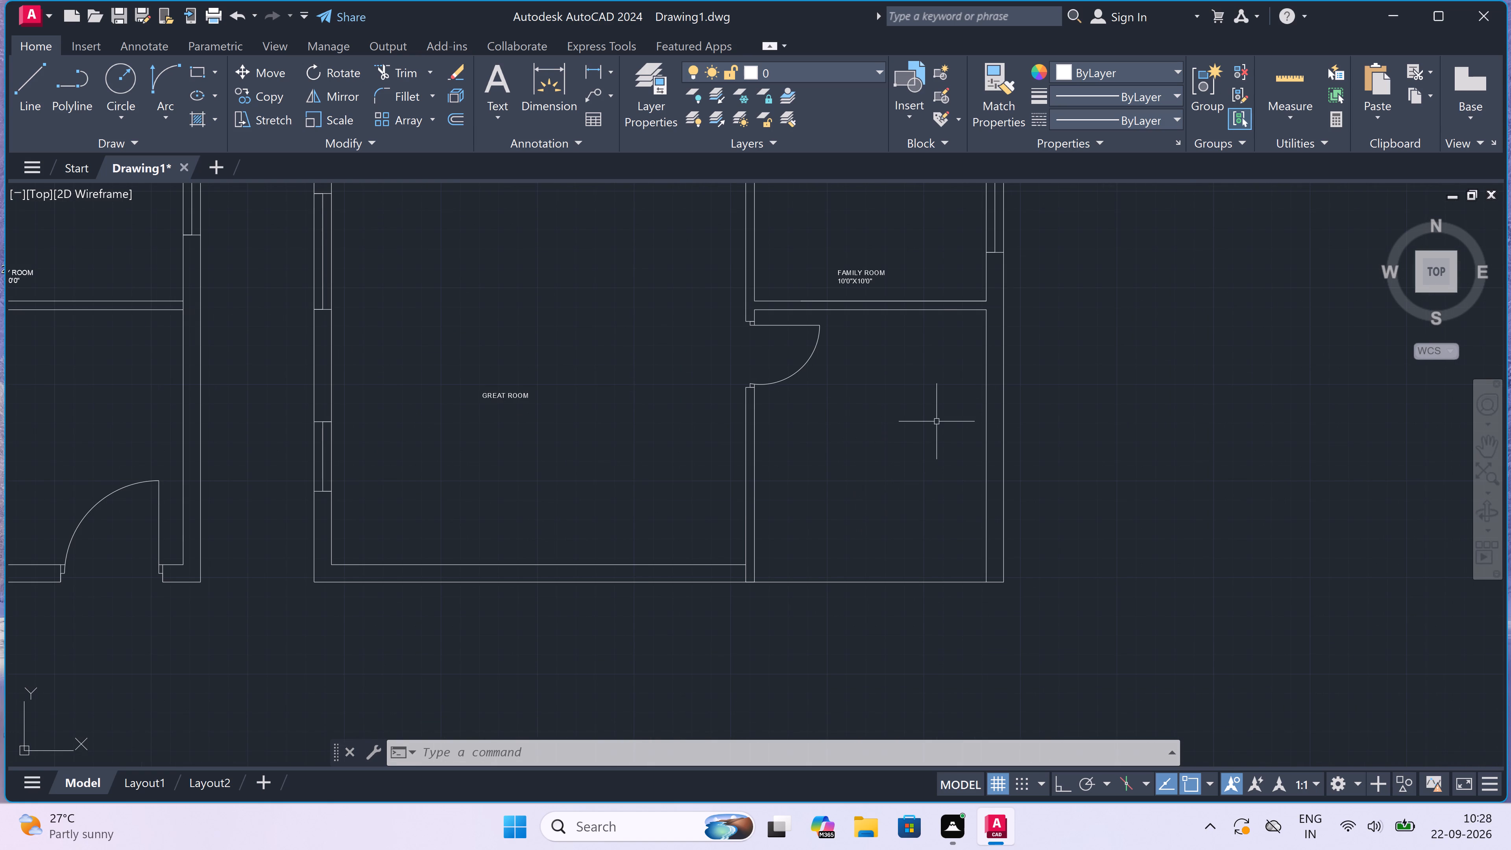
scroll(978, 305, "up", 3)
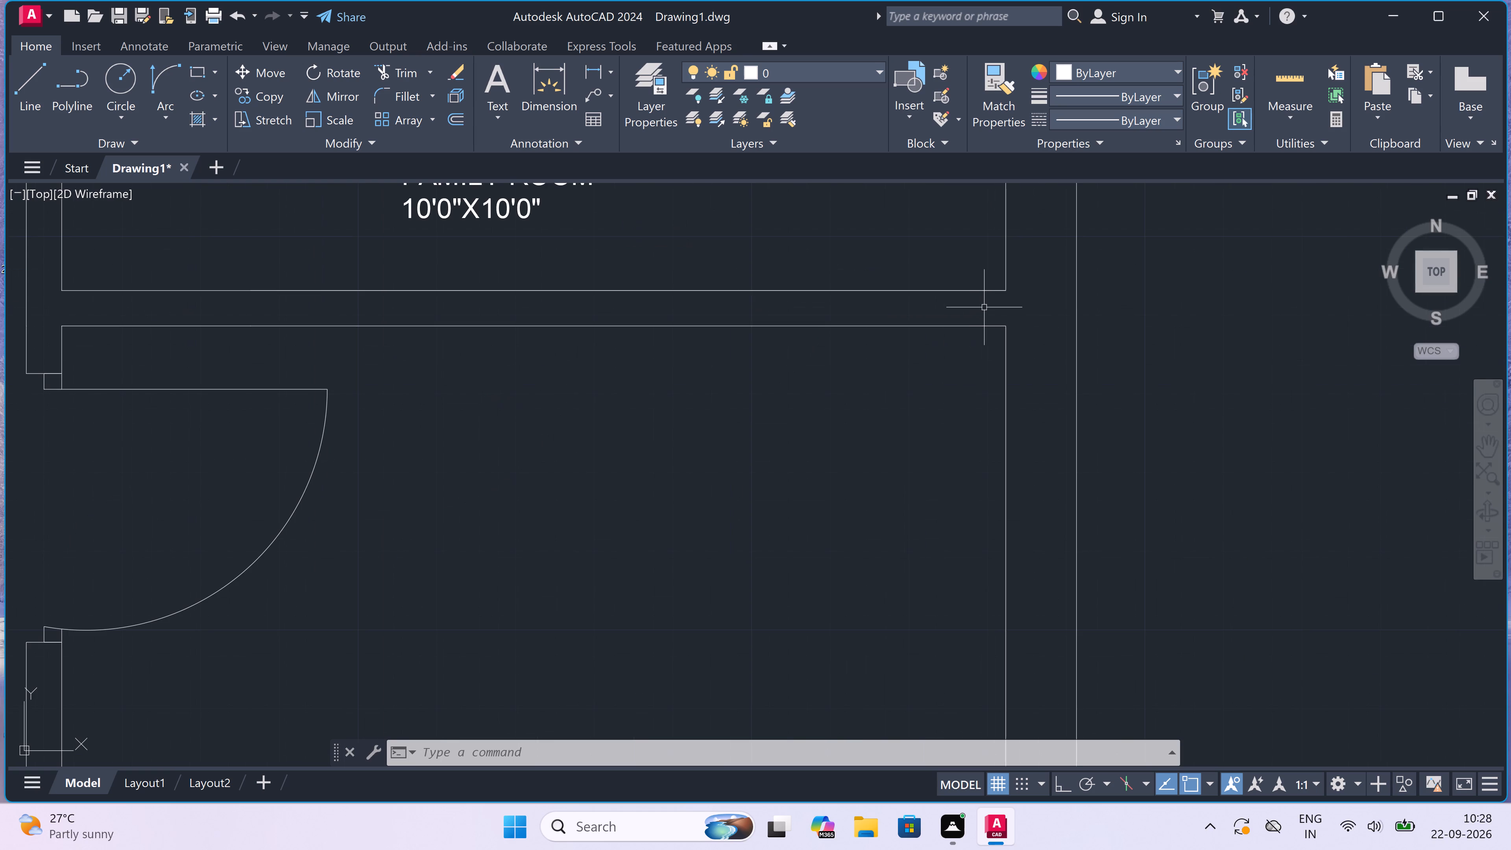
key("l")
key("space")
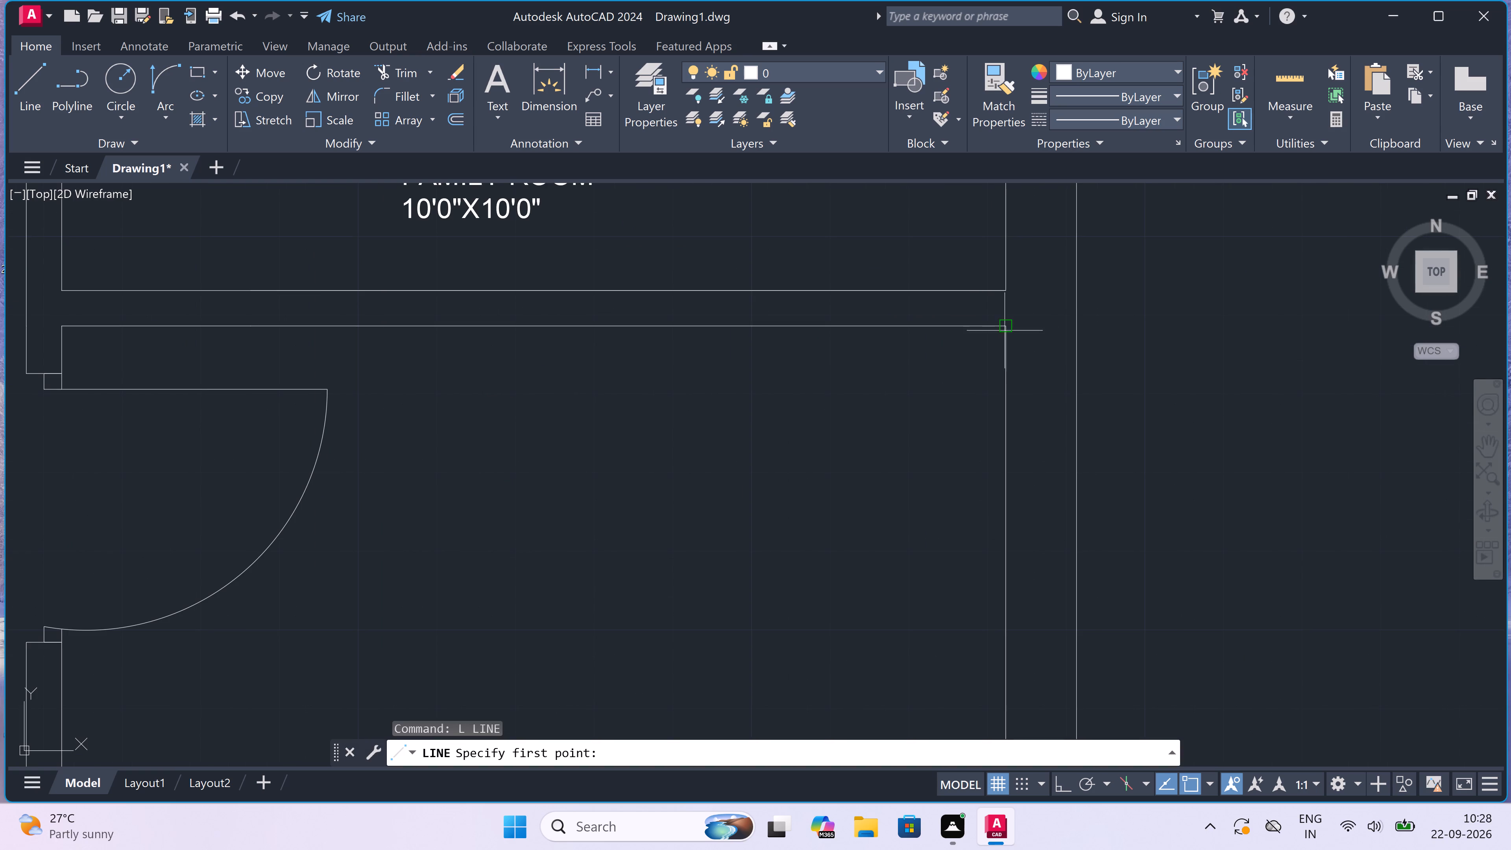
left_click(1001, 329)
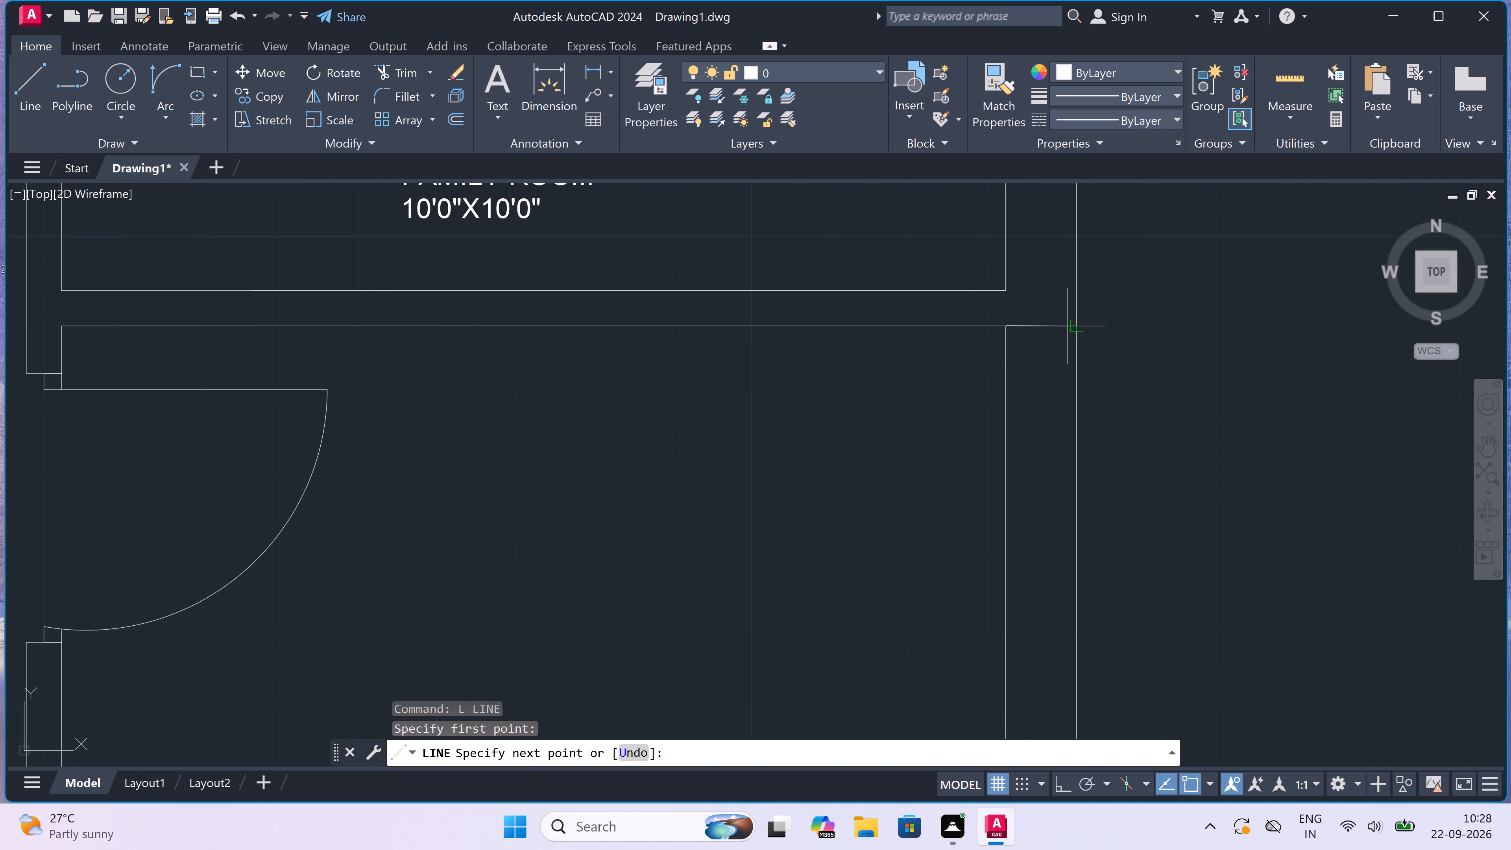
key("F8")
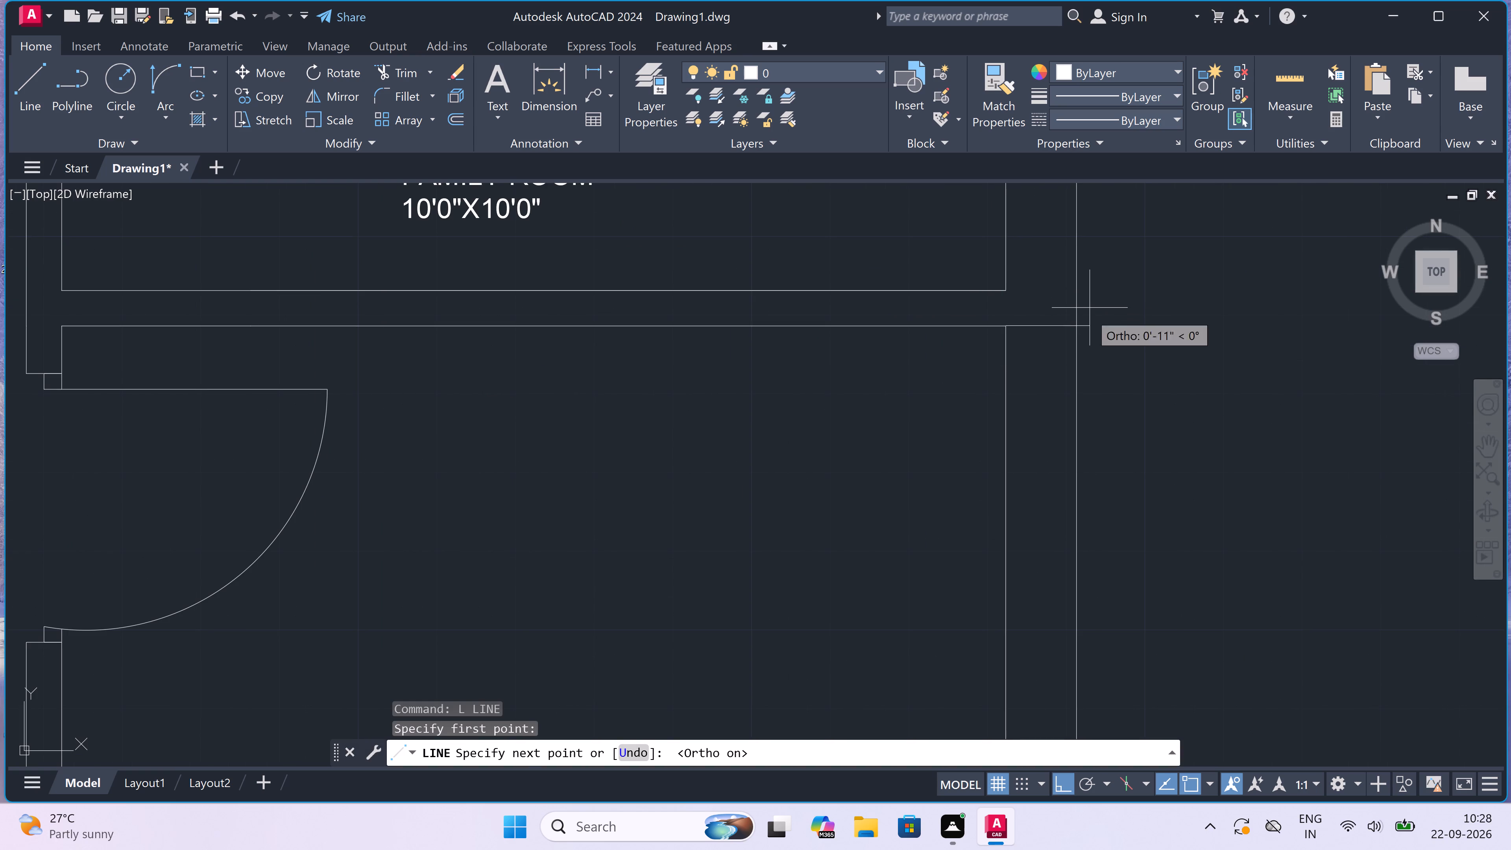
left_click(1079, 321)
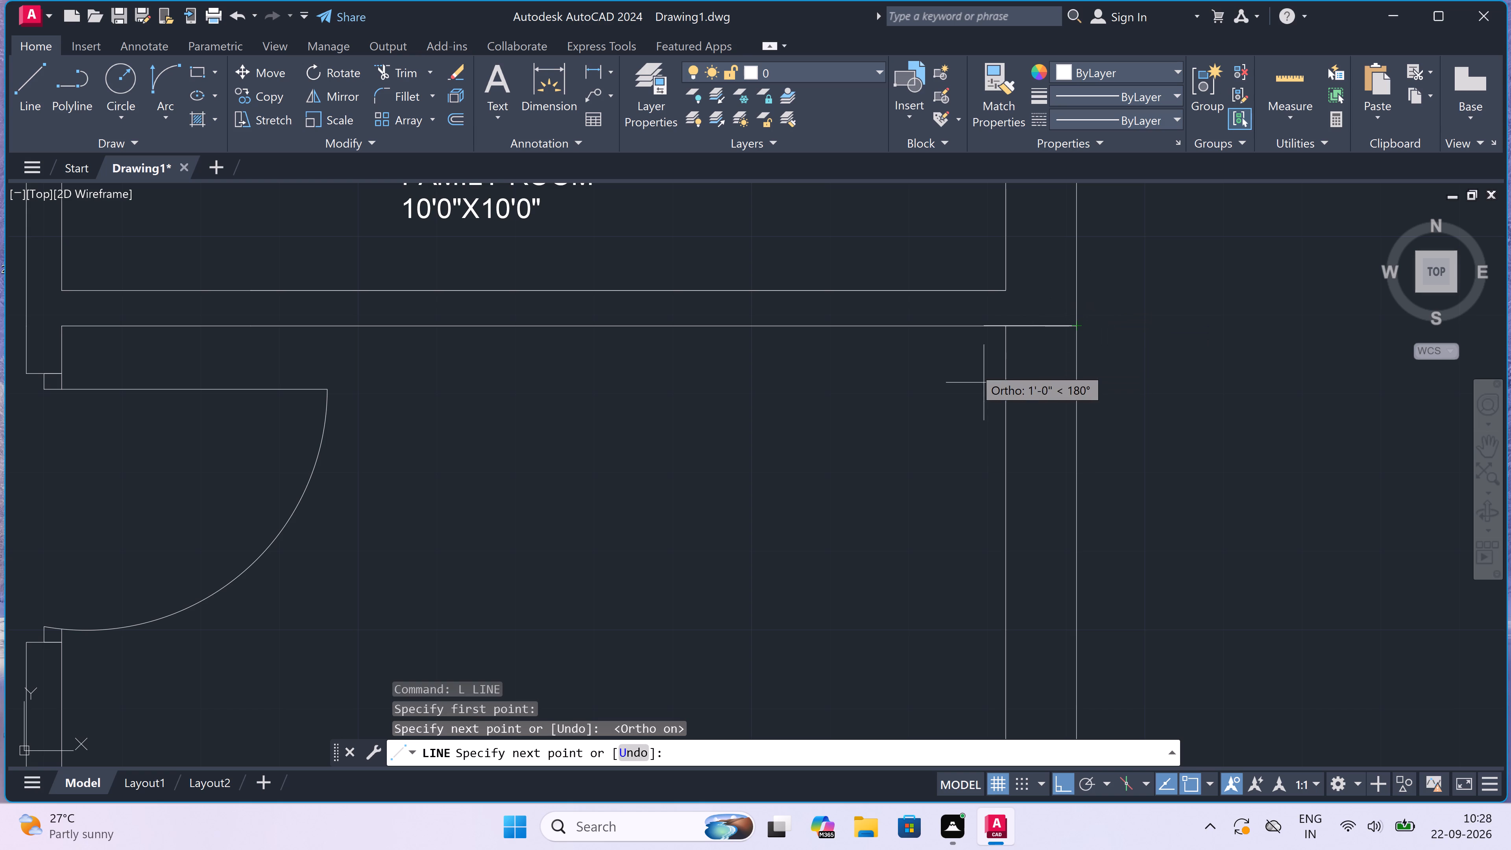
key("F2")
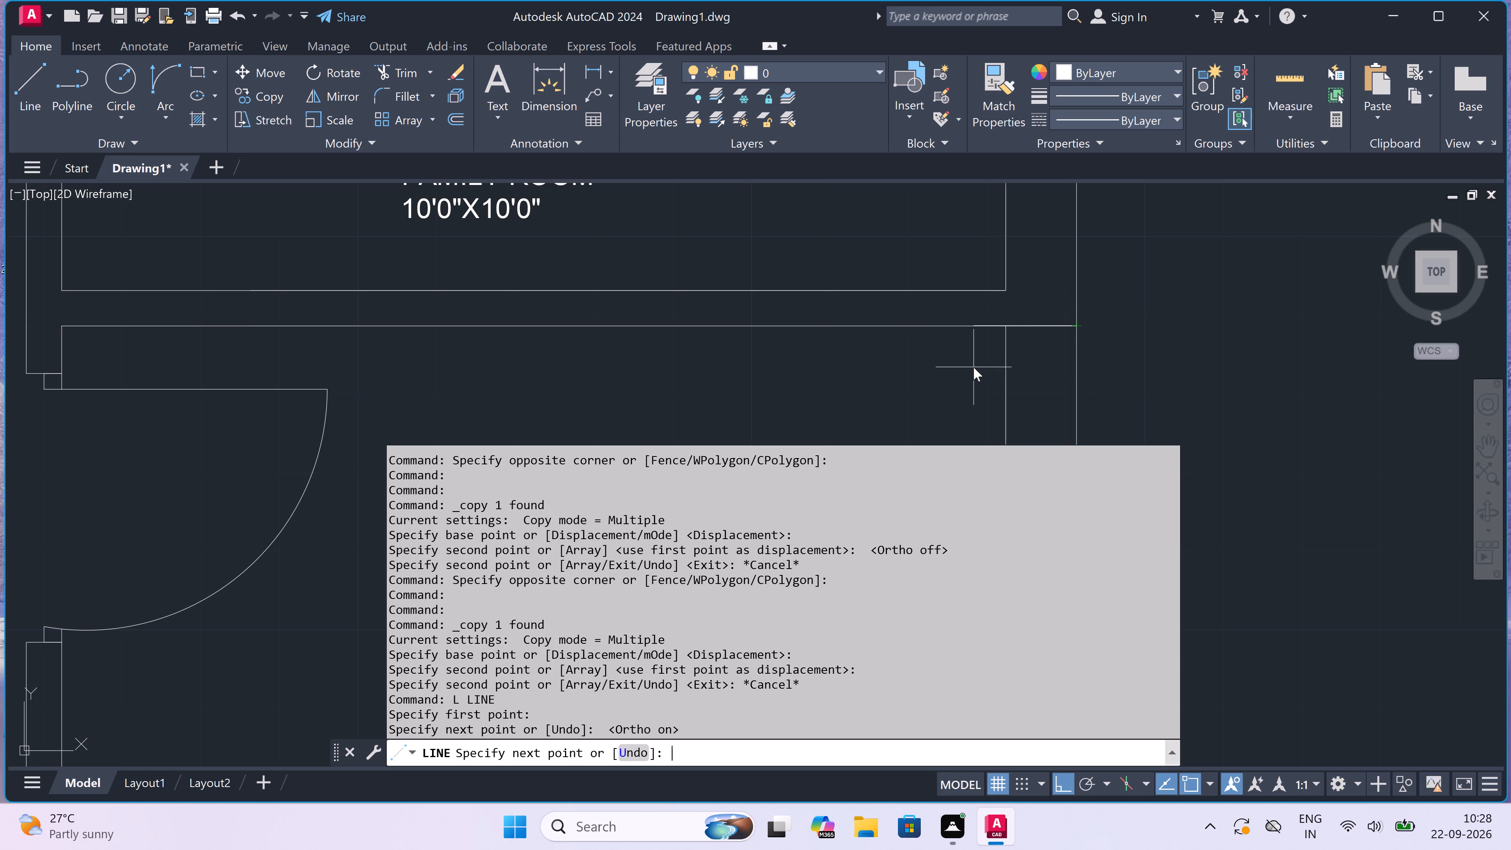
key("F2")
key("F2")
left_click(872, 348)
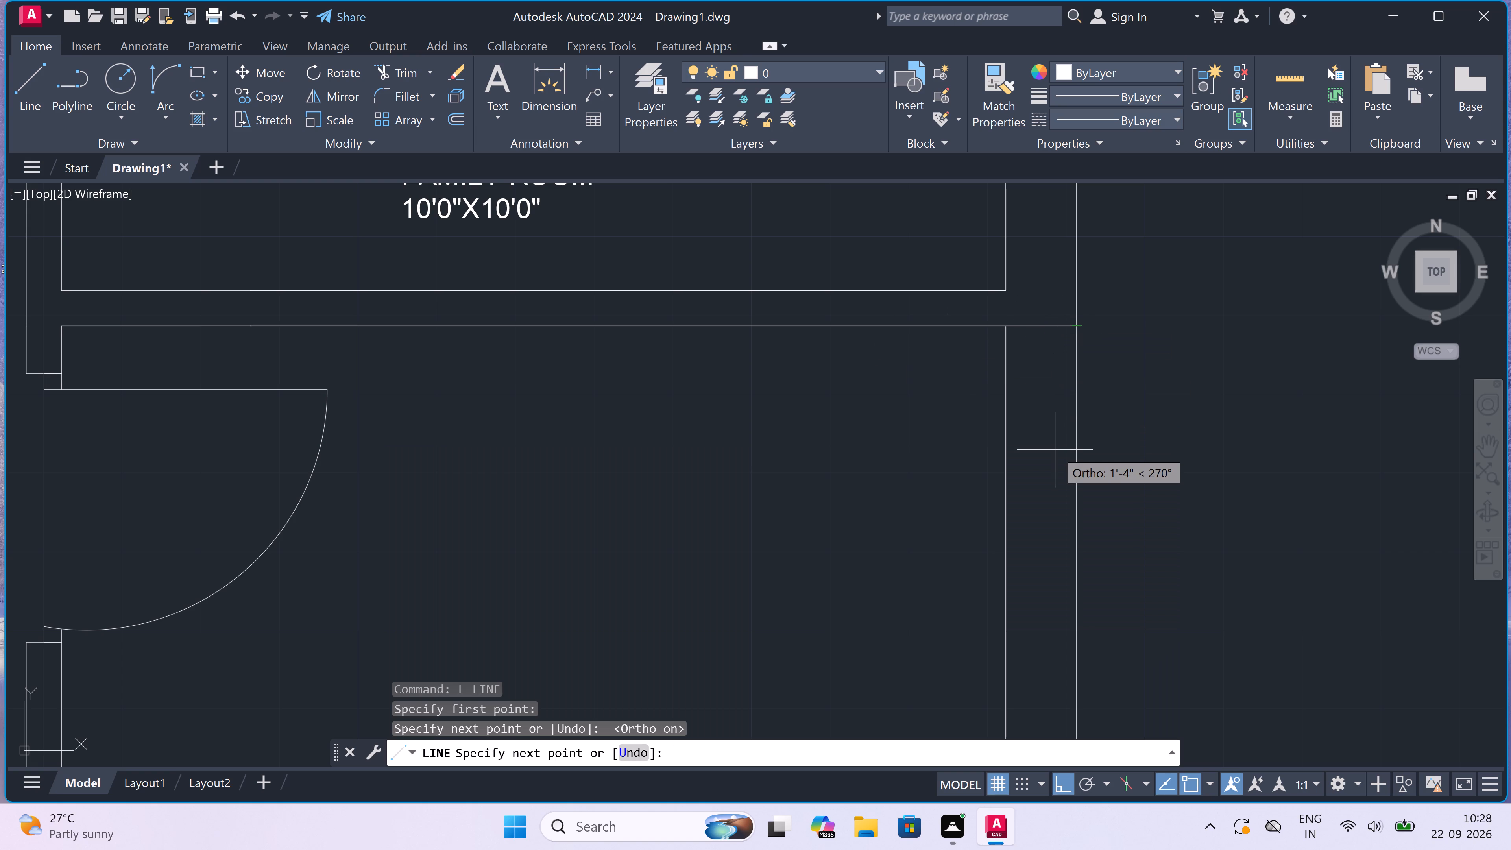
type("2\"")
key("space")
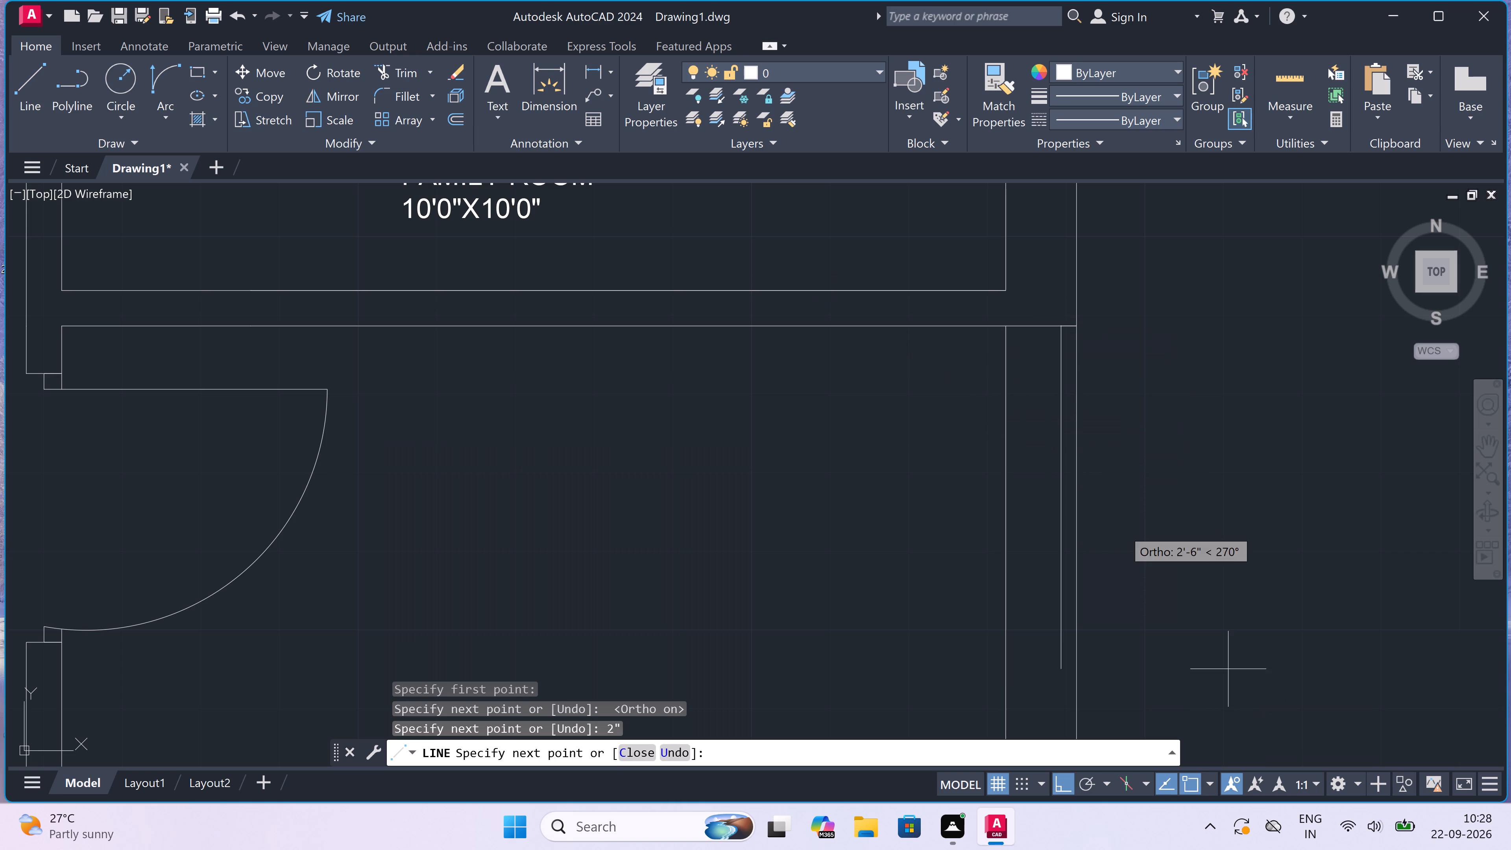
scroll(945, 310, "down", 6)
scroll(943, 398, "up", 4)
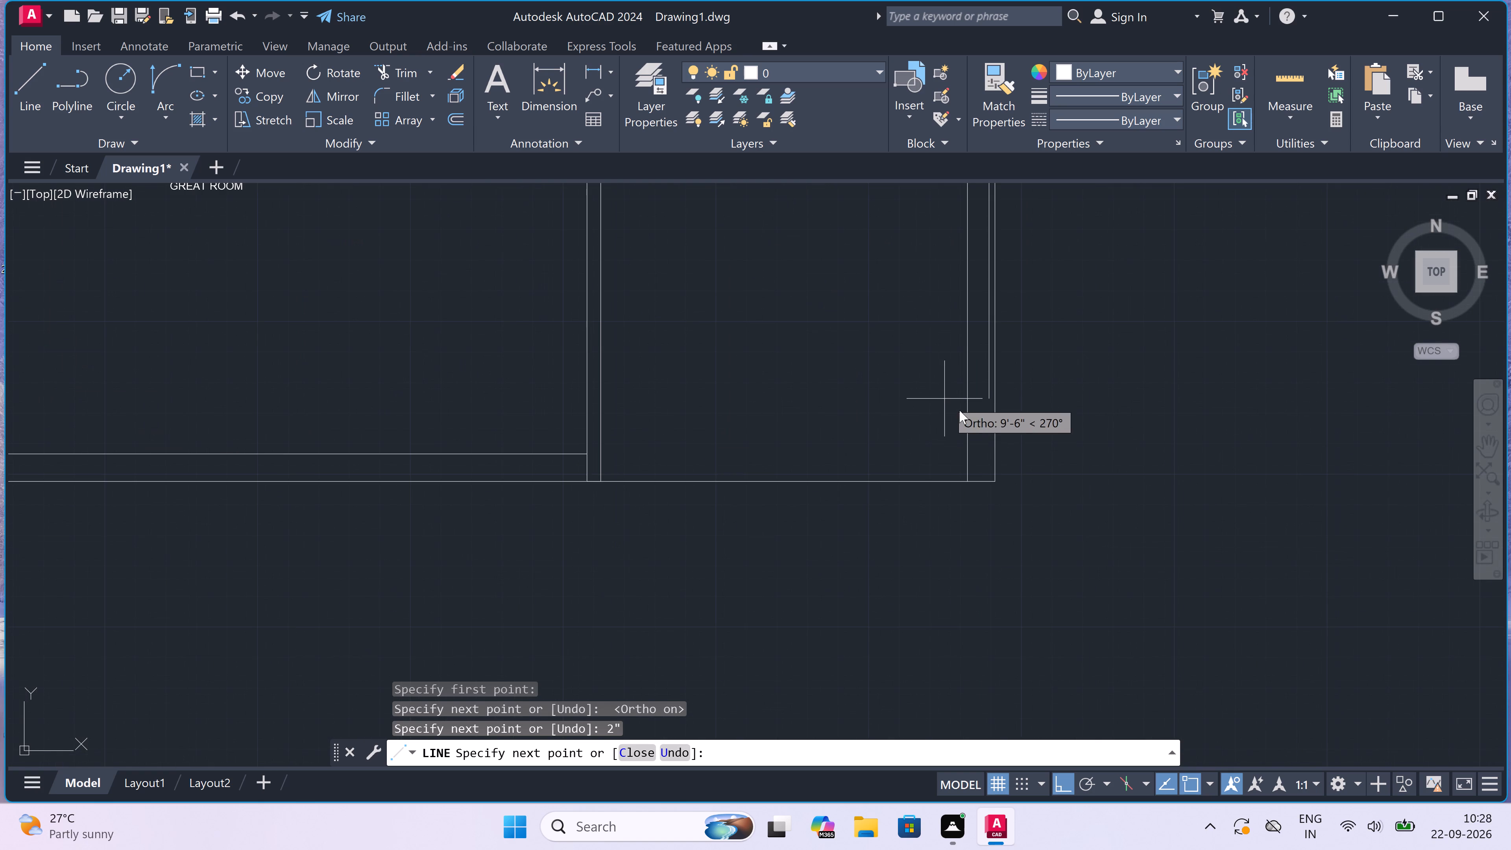
scroll(970, 475, "up", 4)
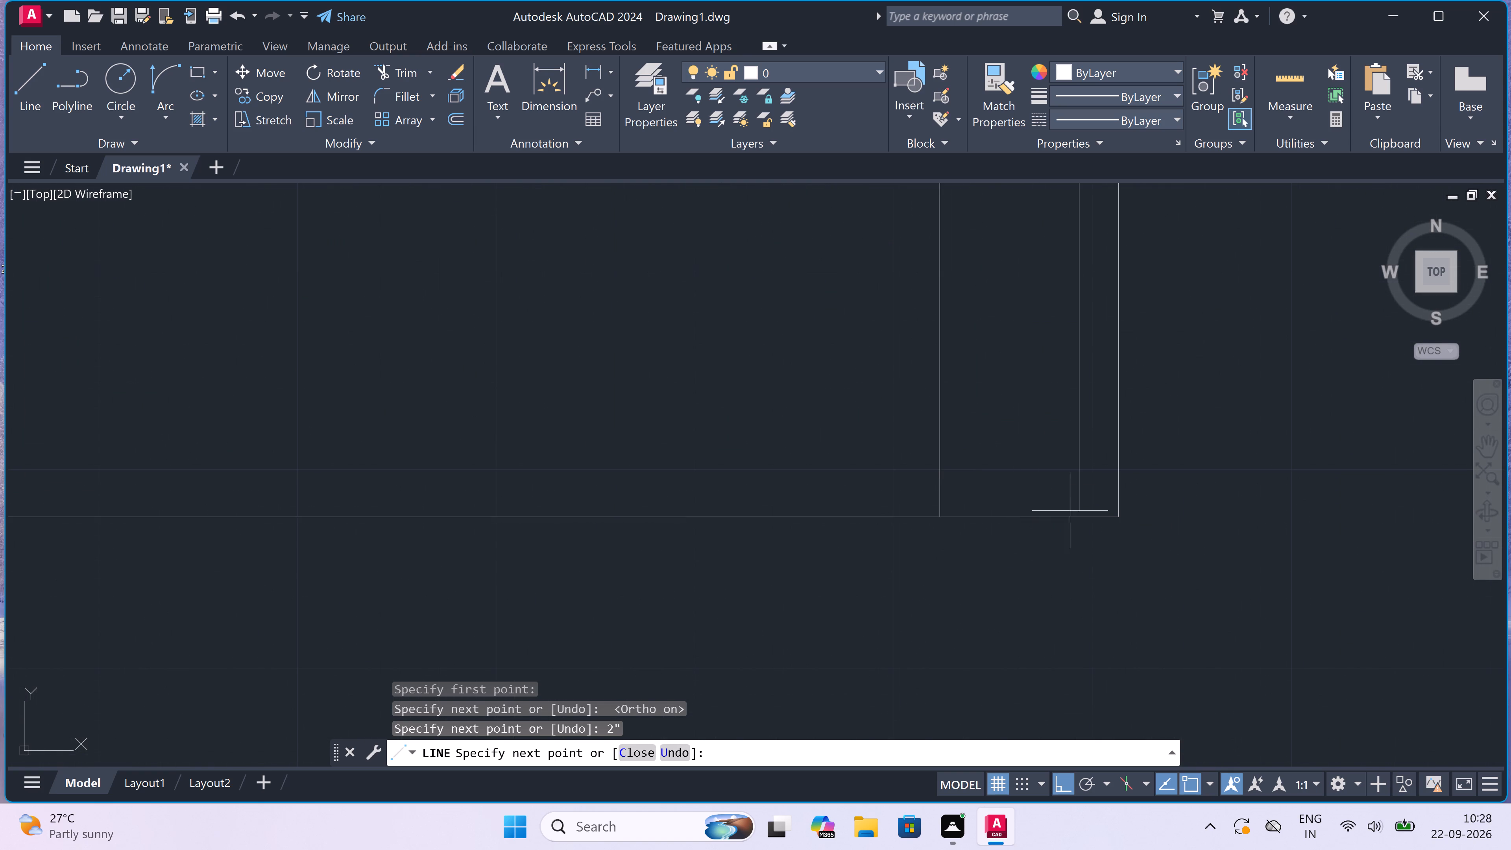
left_click_drag(1083, 517, 1083, 503)
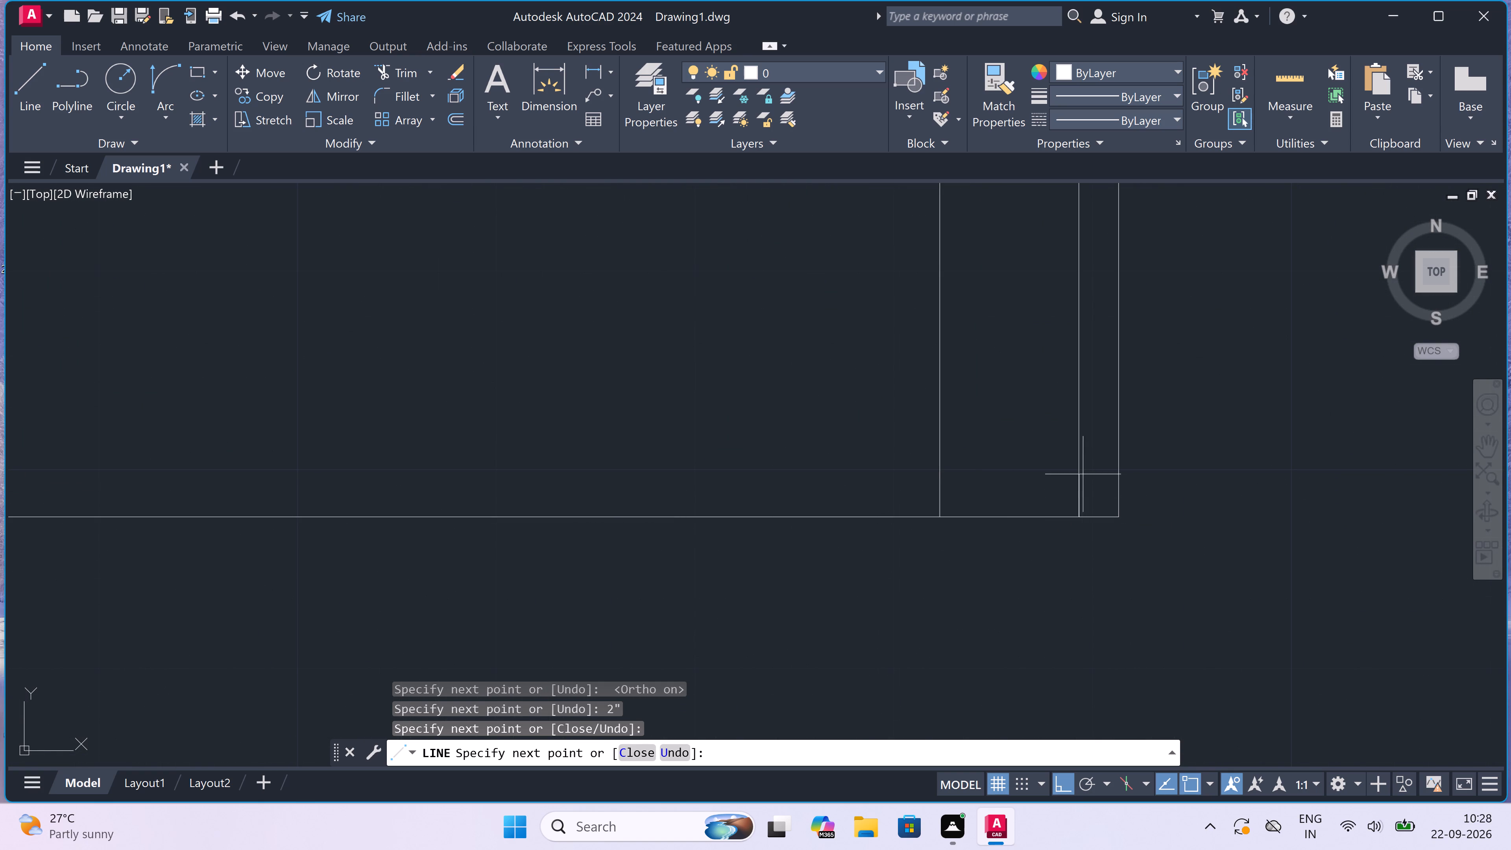
Continue the line 2" up and horizontally to the partition wall to complete the thin wall's inner outline.
type("2\"")
key("space")
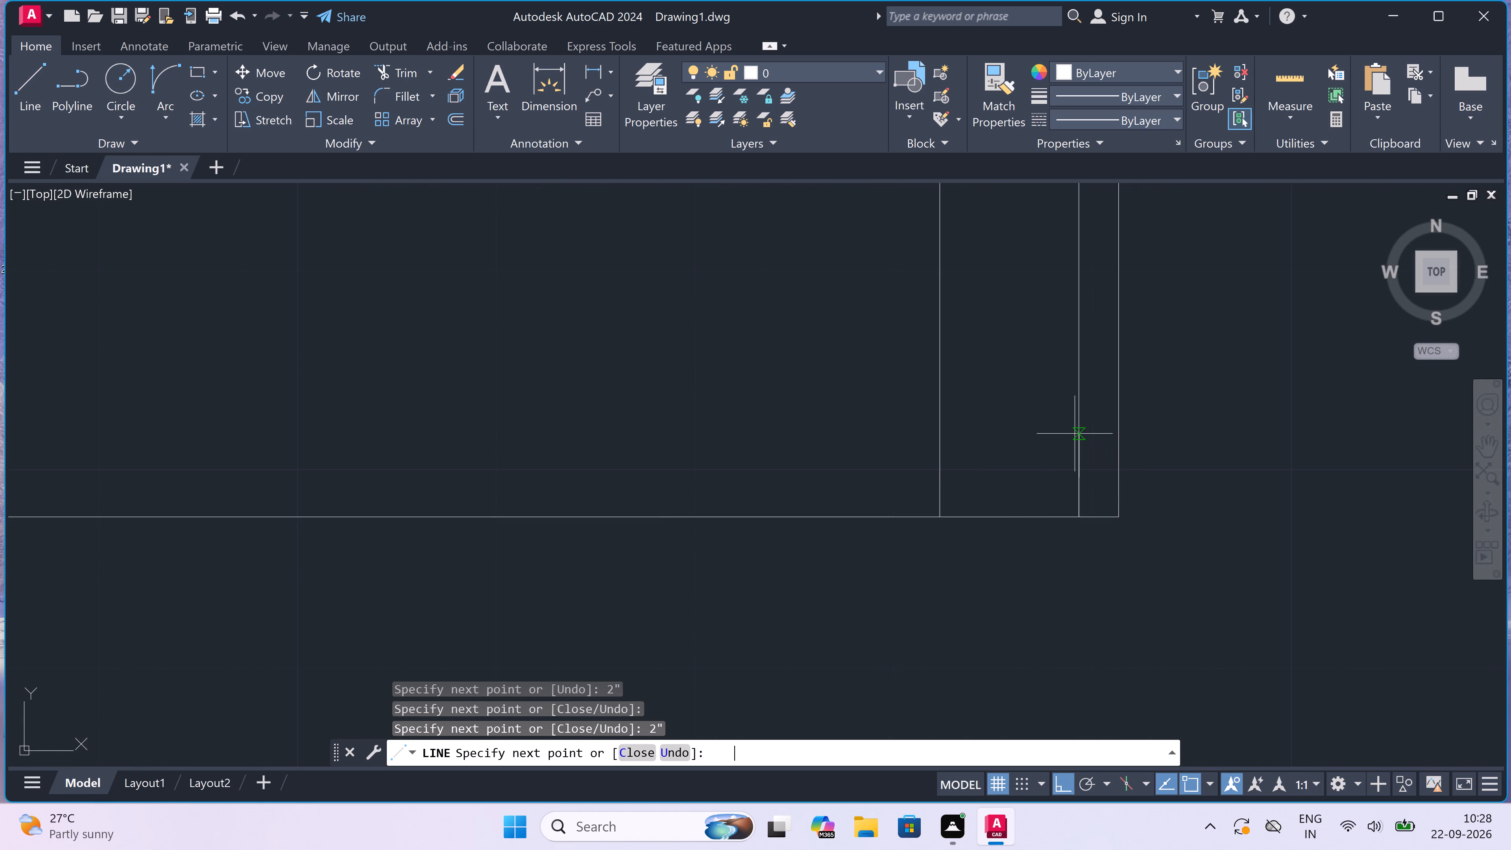
scroll(746, 460, "down", 6)
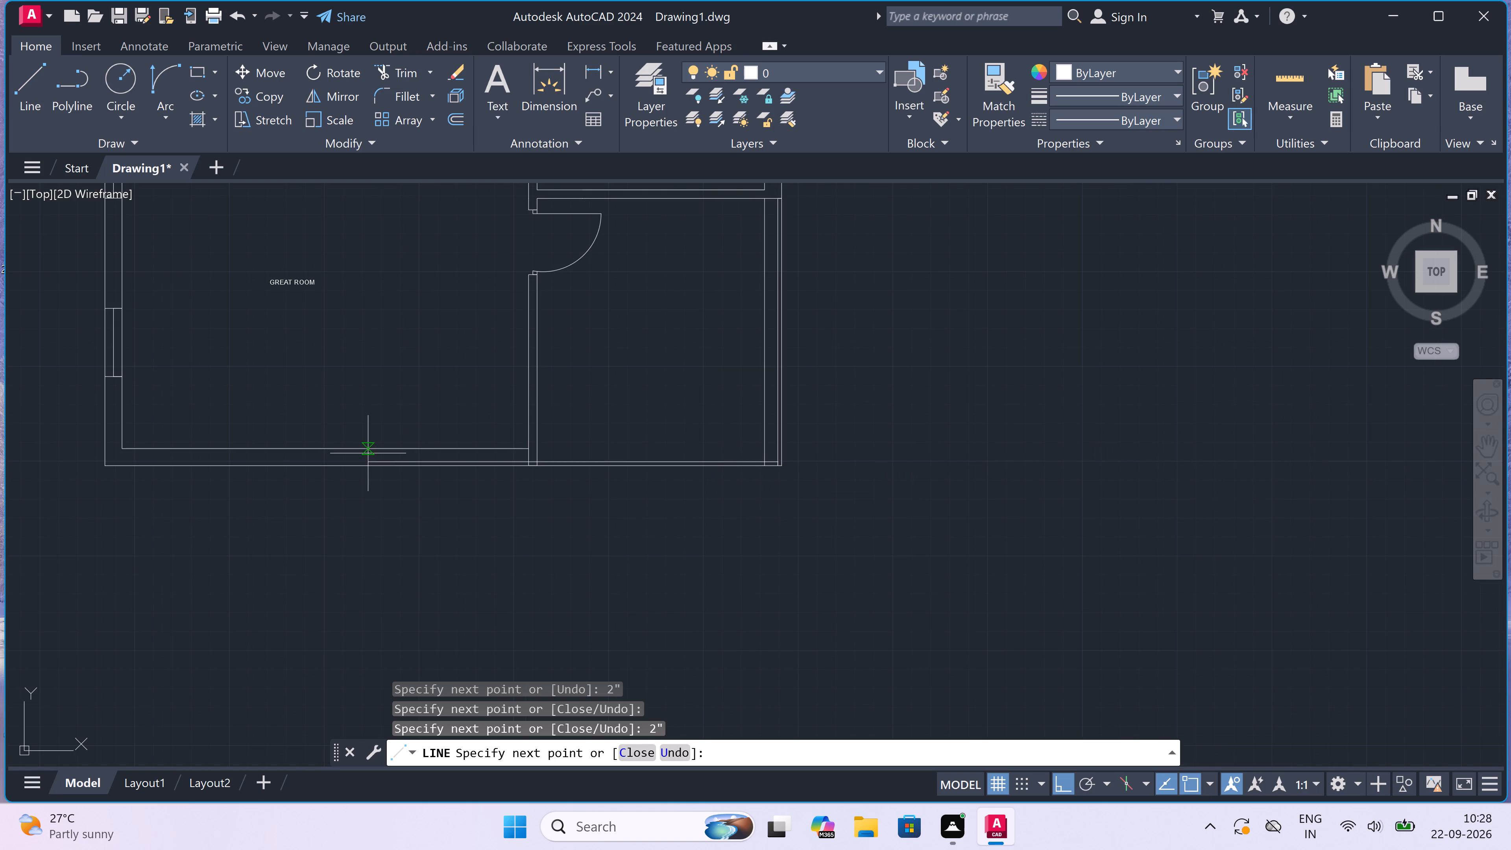
scroll(335, 461, "up", 3)
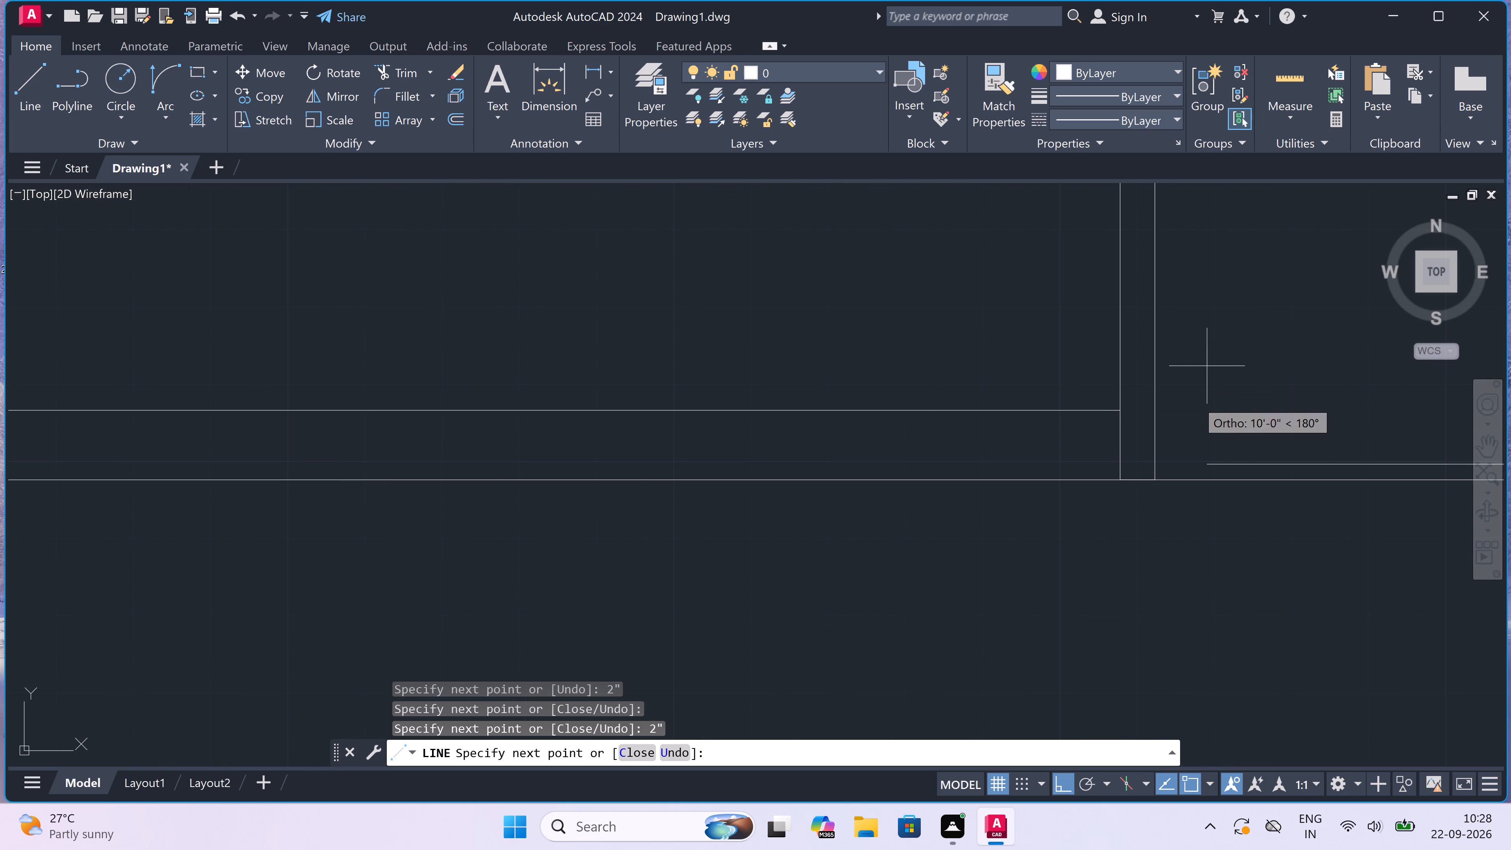
scroll(1158, 441, "up", 1)
left_click(1151, 479)
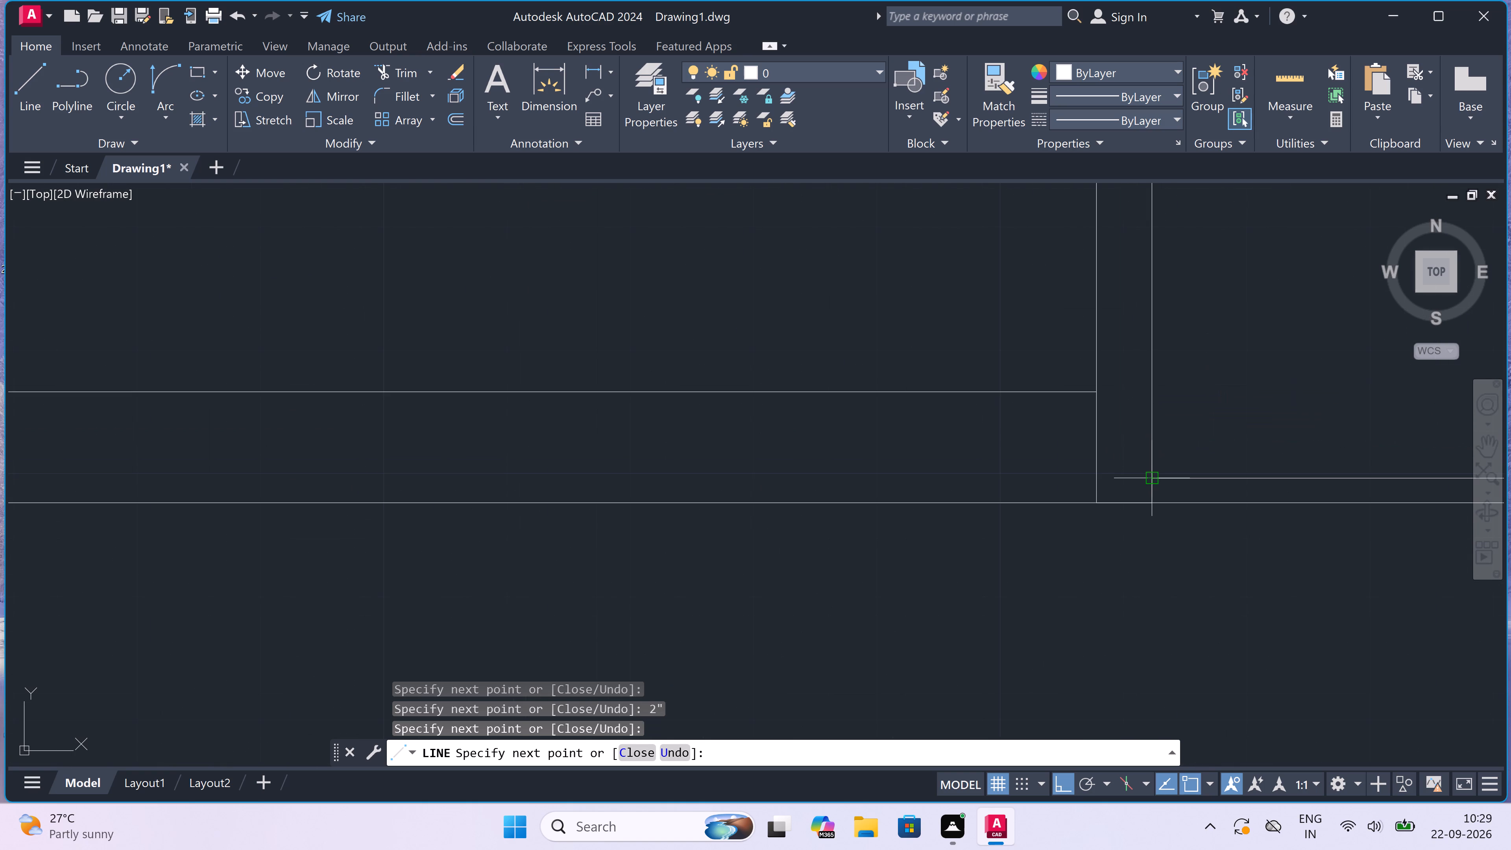
key("Escape")
Trim the old inner wall line and its leftover corner stubs from the unlabelled room below the right-hand plan's FAMILY ROOM.
scroll(630, 537, "down", 4)
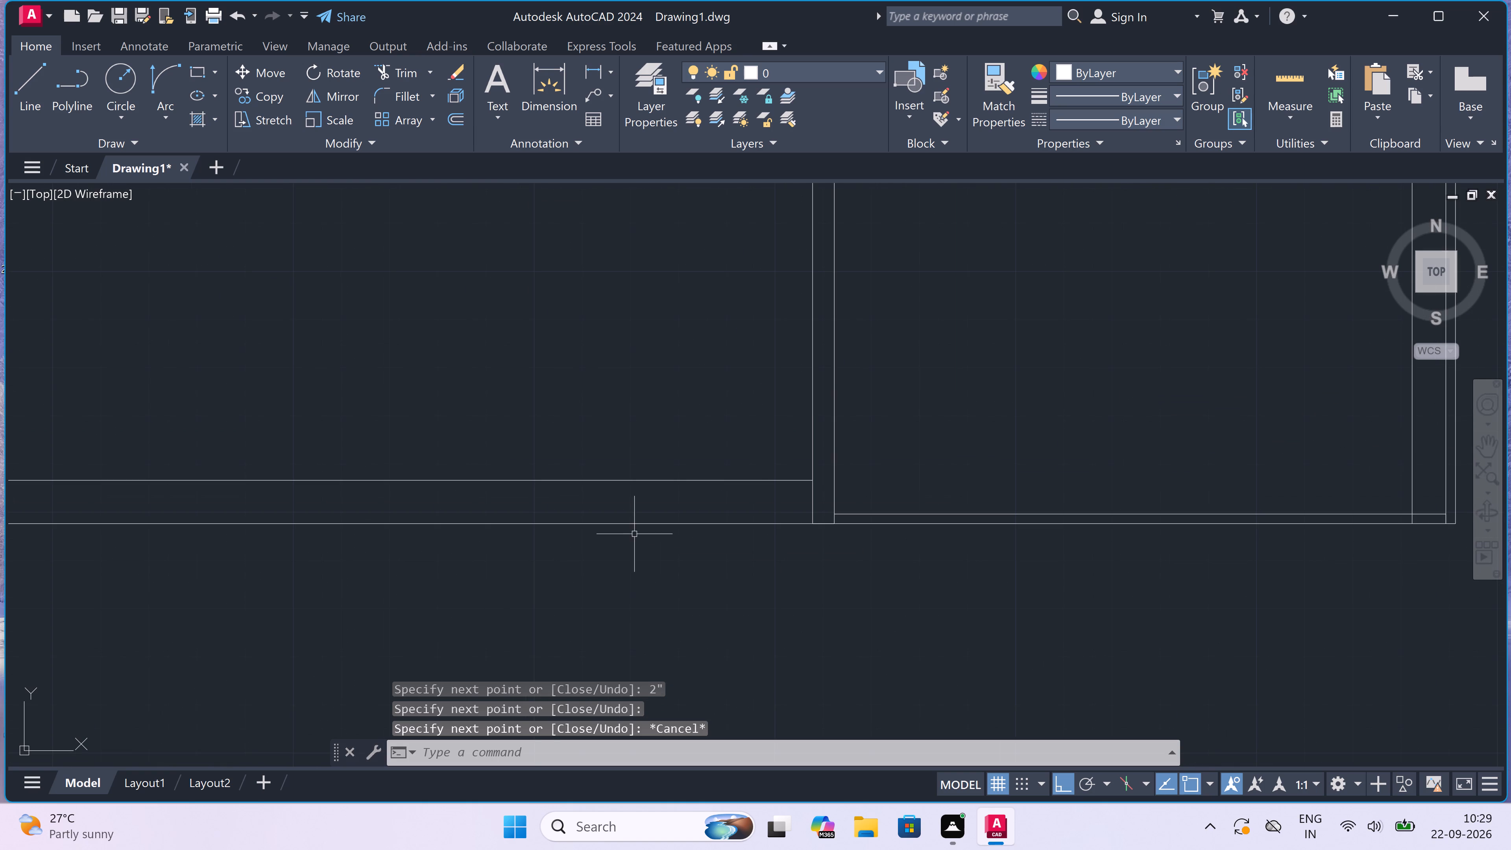
scroll(834, 492, "down", 3)
scroll(927, 438, "up", 2)
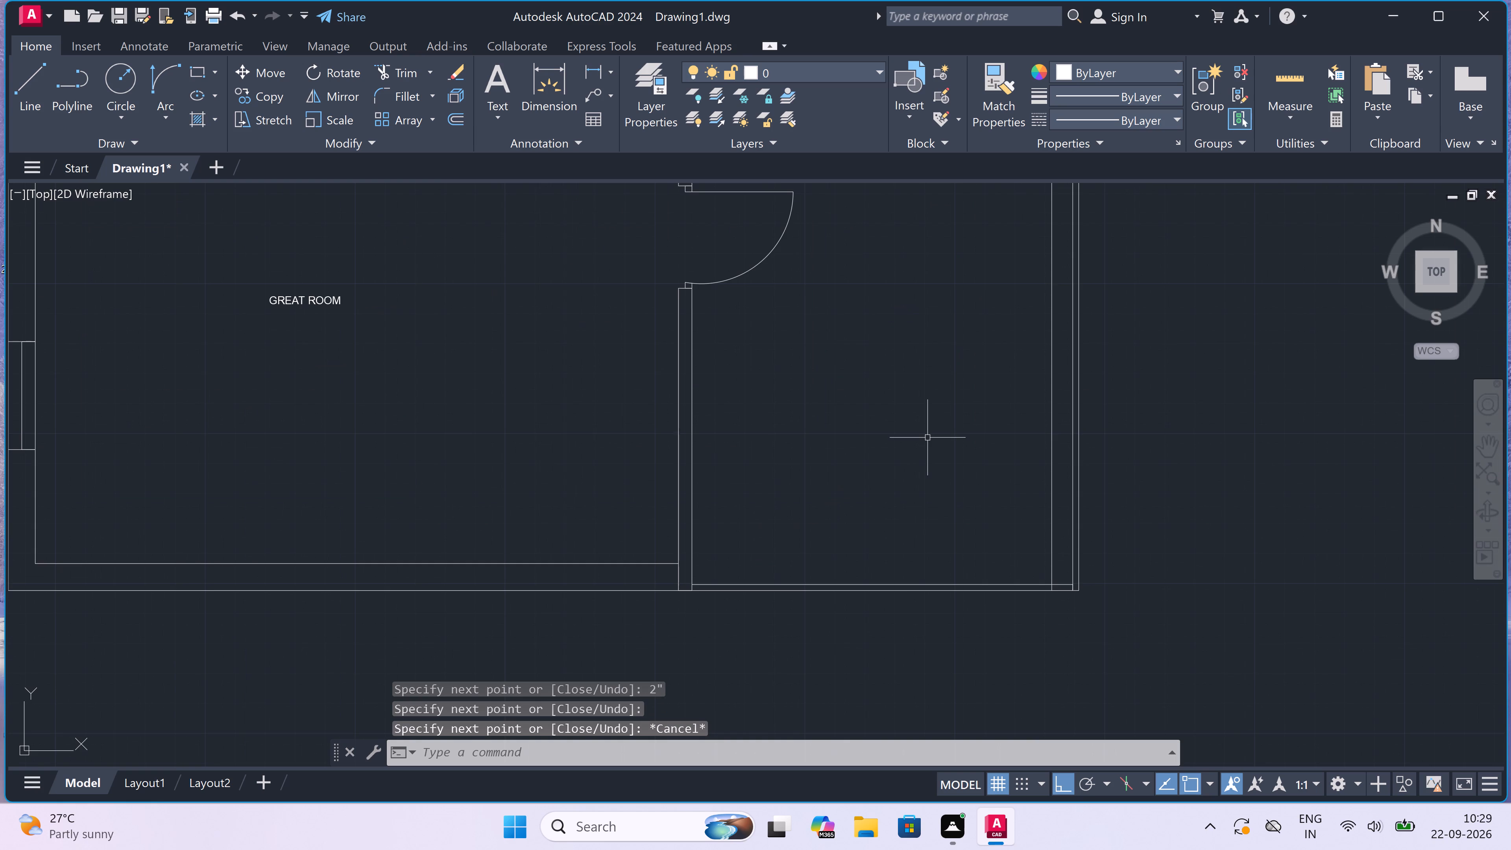
scroll(927, 438, "down", 1)
key("r")
key("Escape")
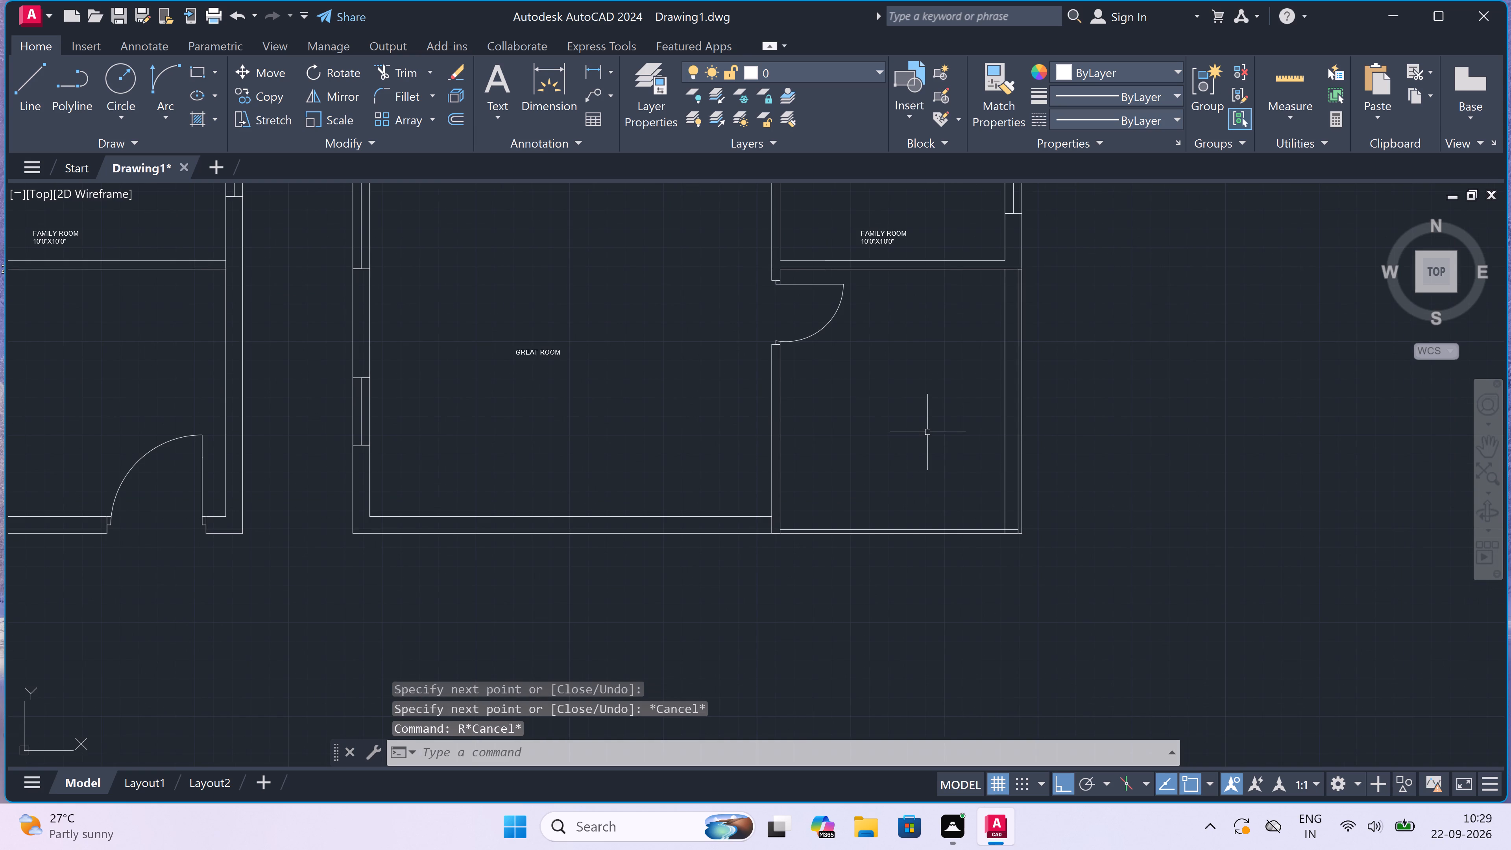
type("TR")
key("space")
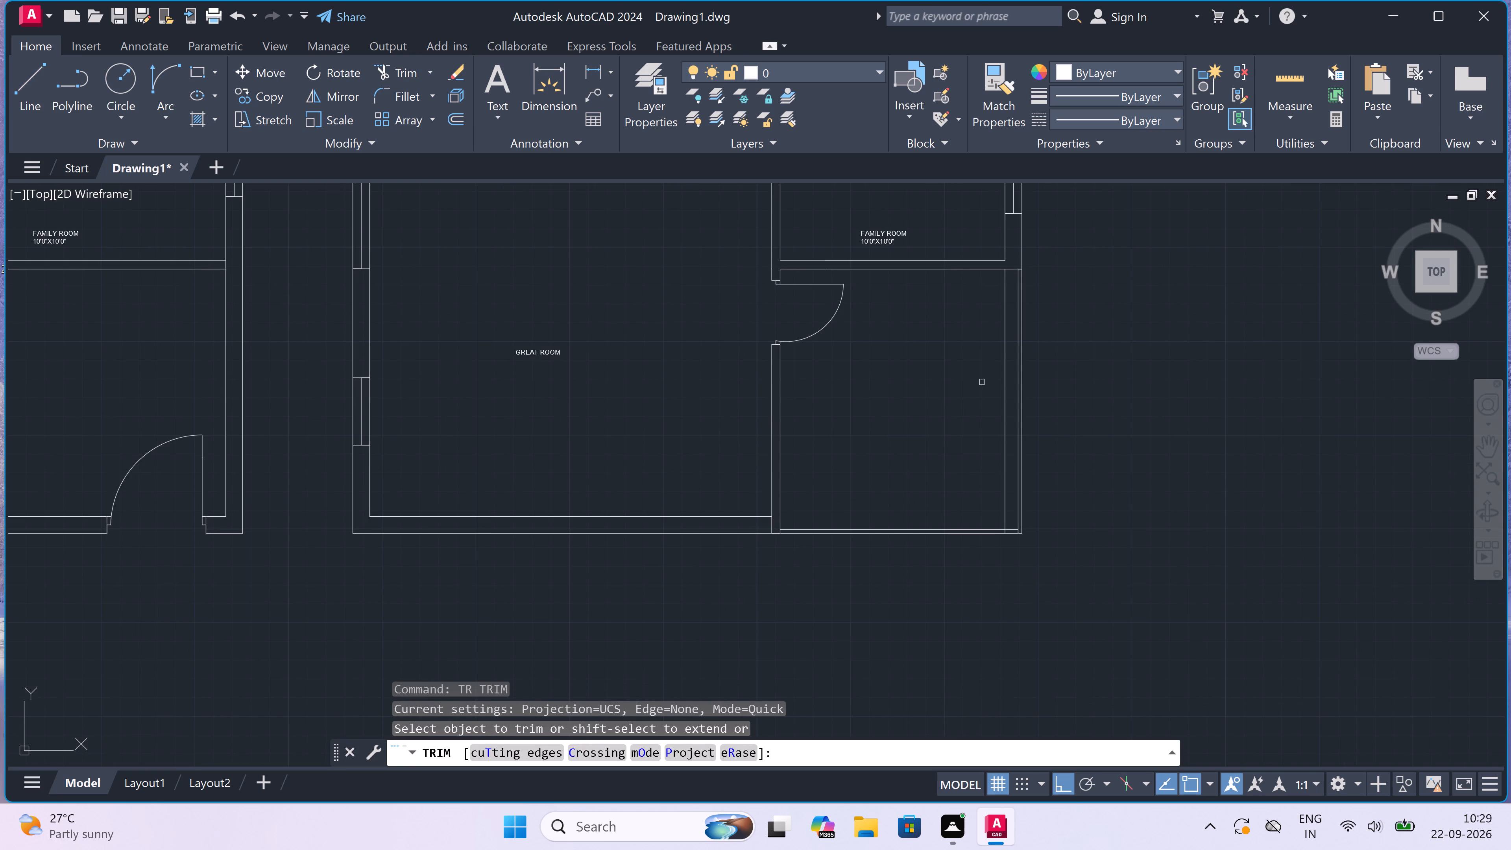
left_click(1003, 355)
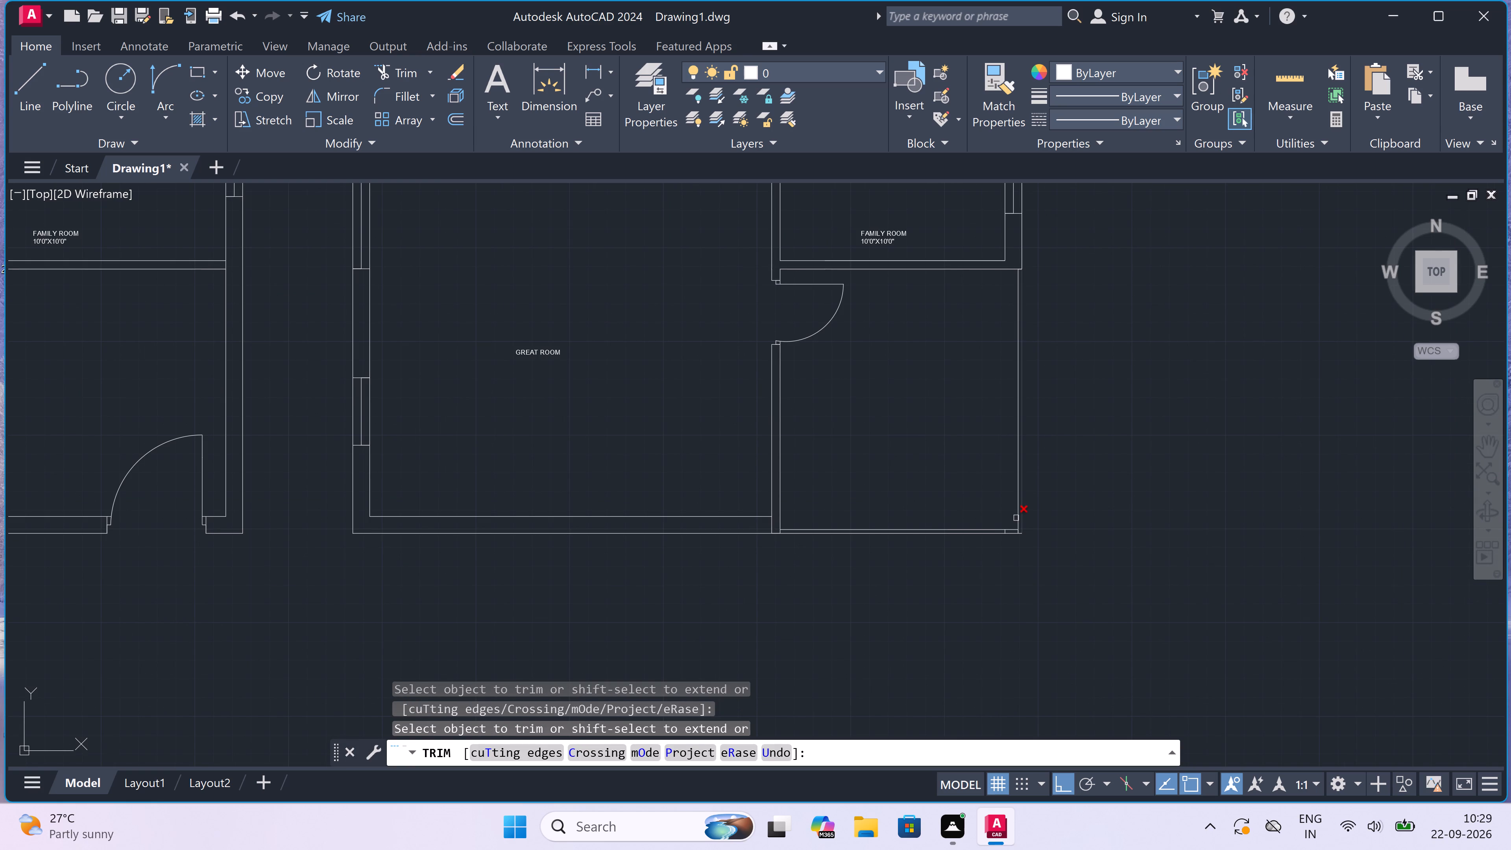
scroll(1009, 530, "up", 6)
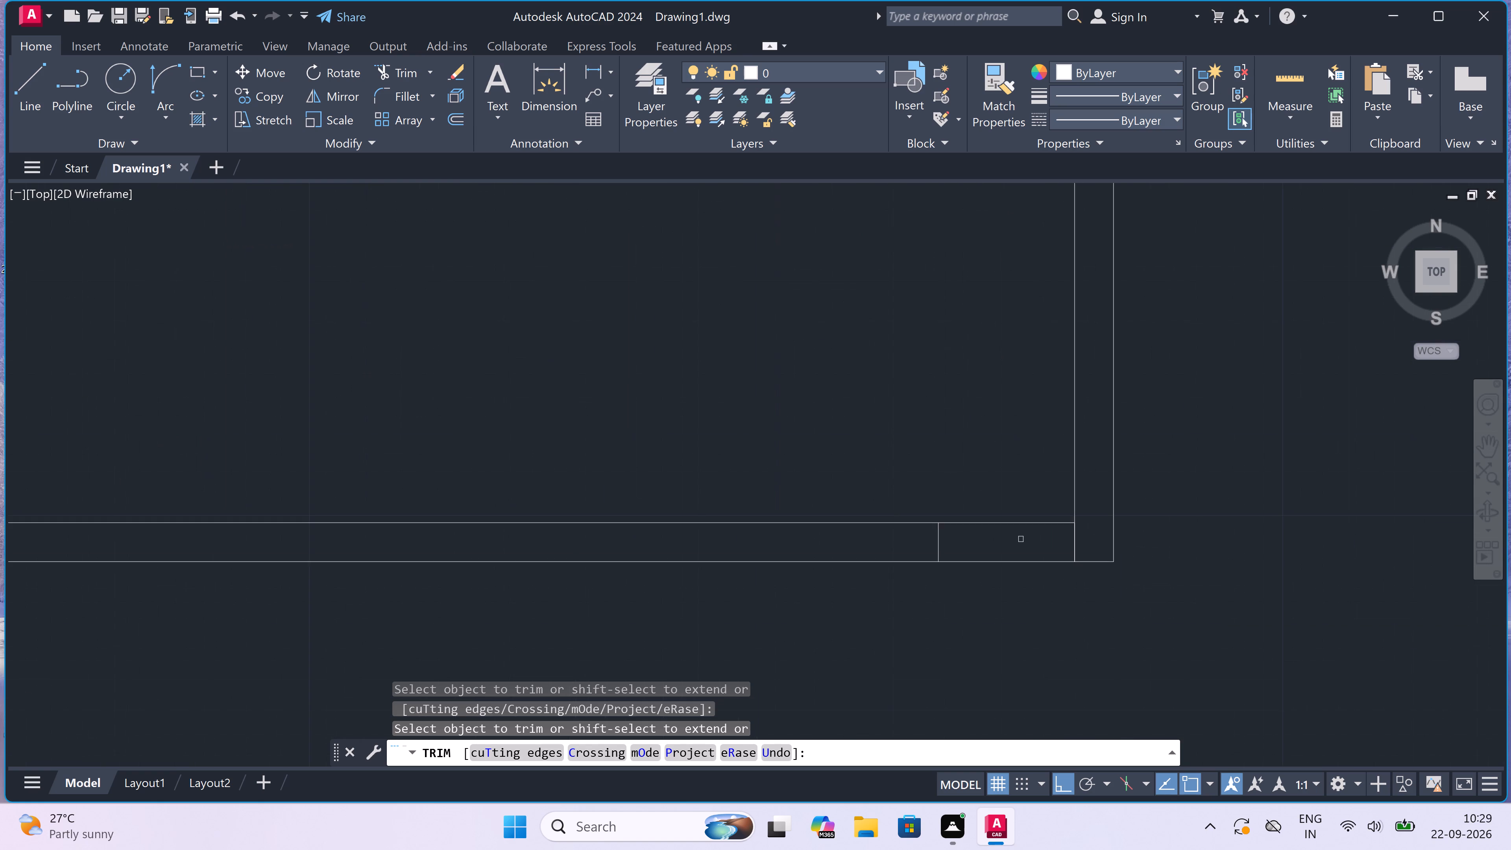
left_click(1140, 536)
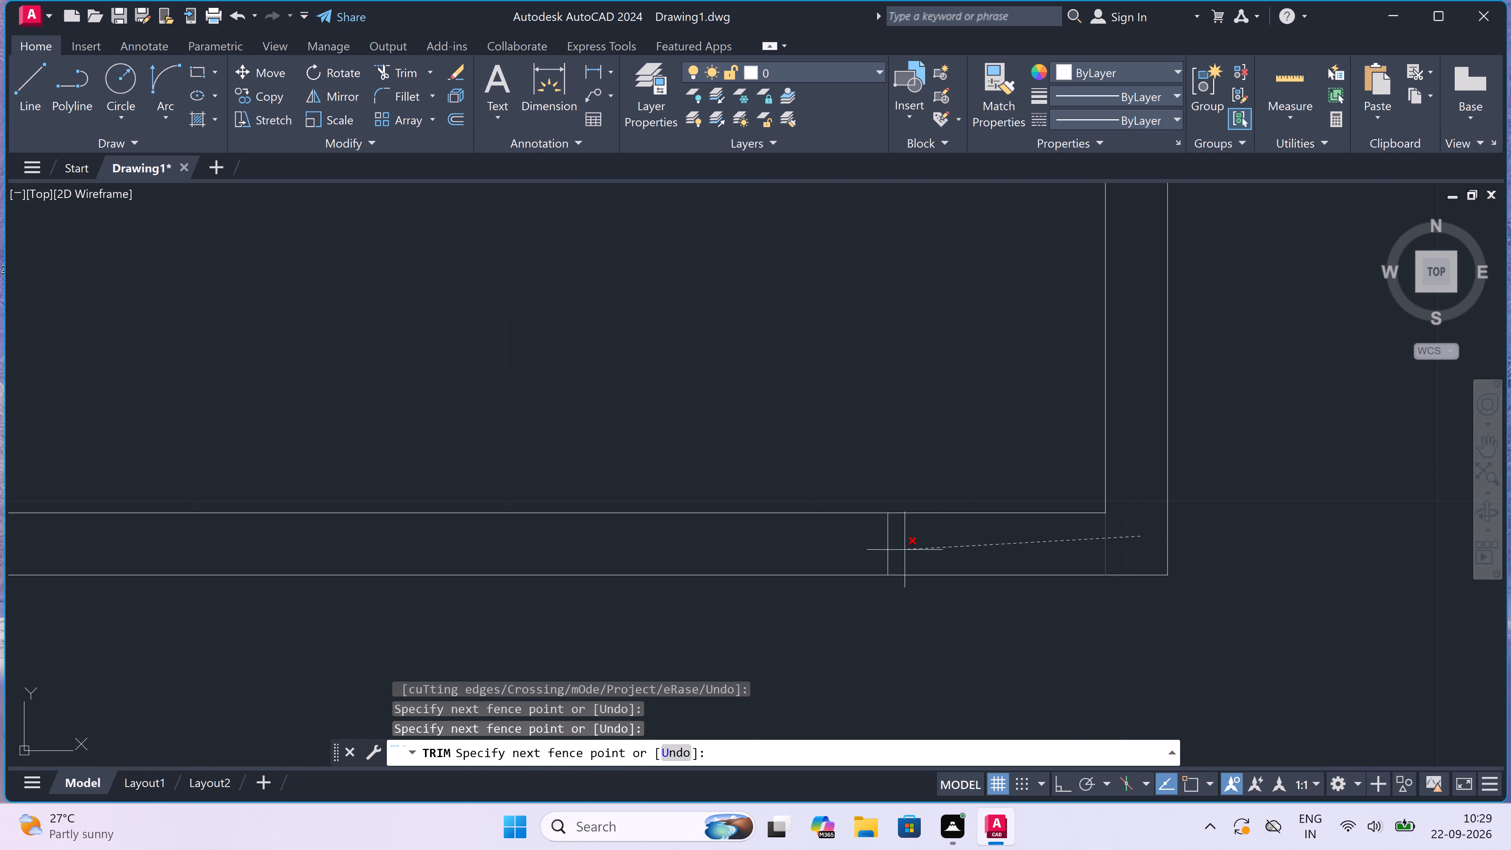
left_click(851, 552)
scroll(851, 552, "down", 5)
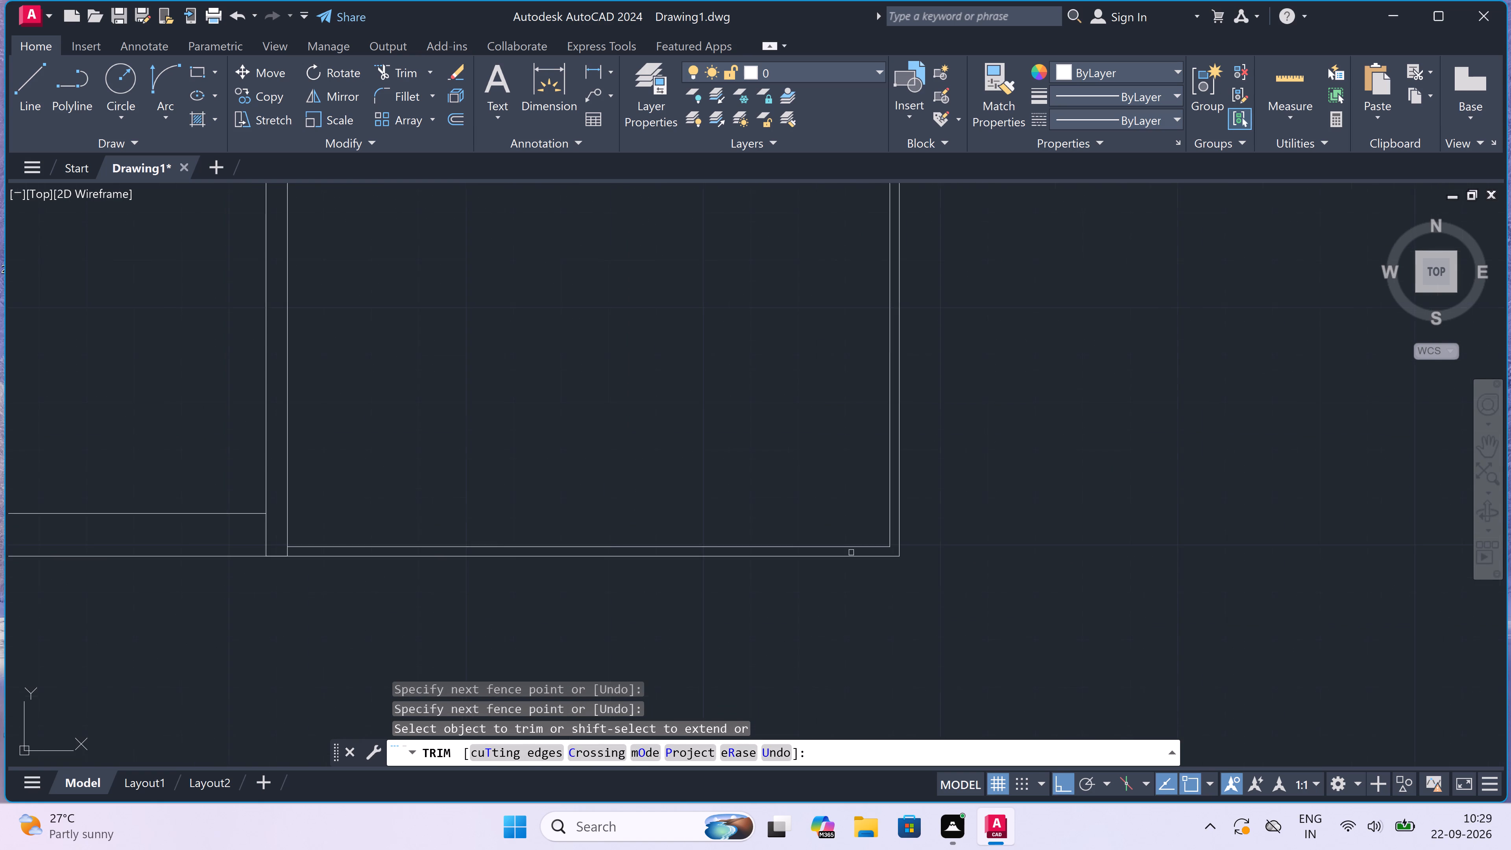
scroll(851, 552, "down", 2)
scroll(839, 506, "up", 2)
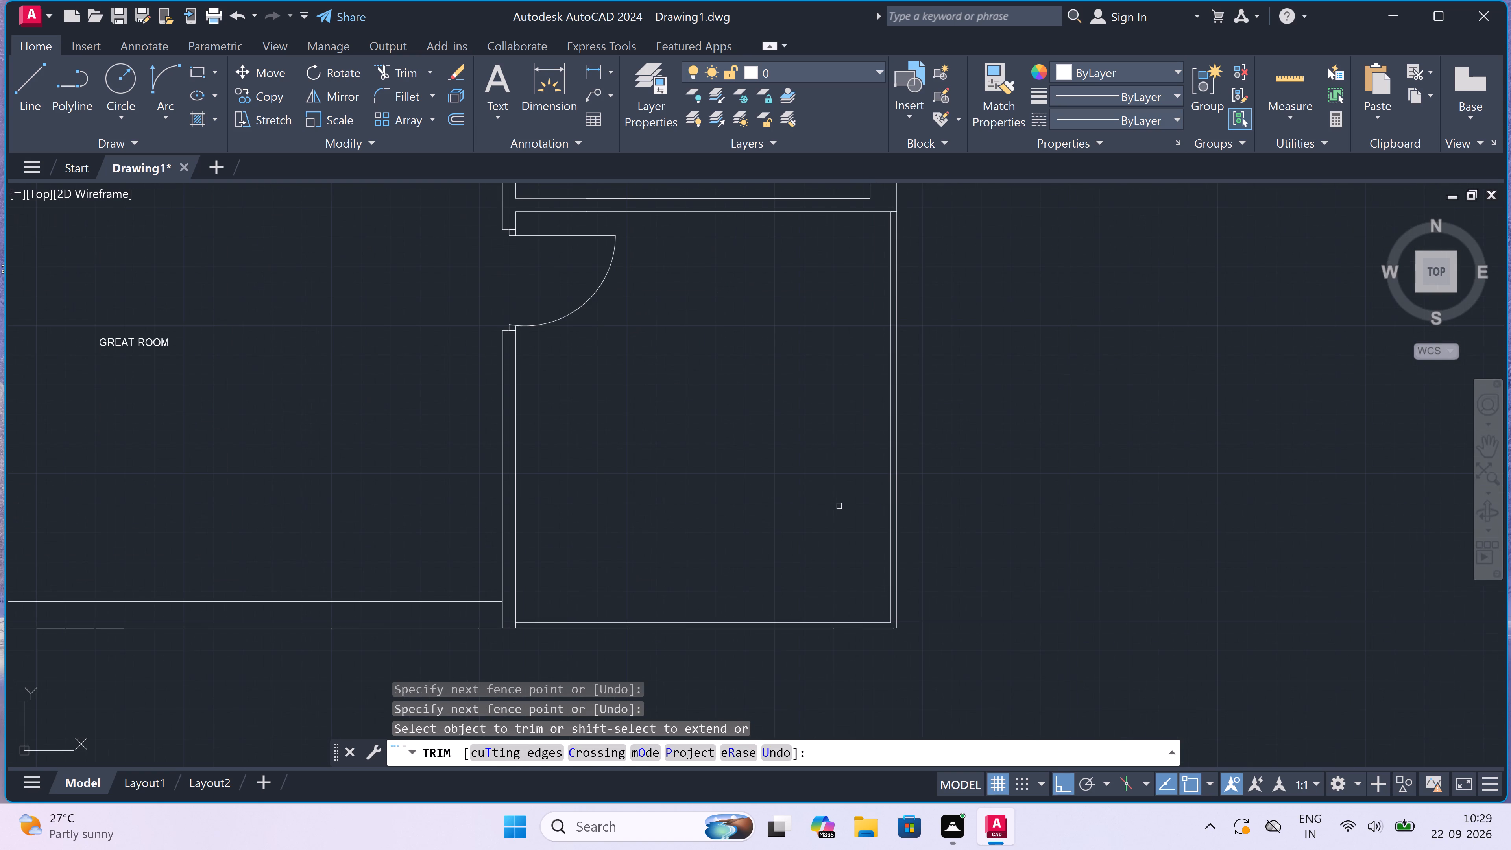
key("Escape")
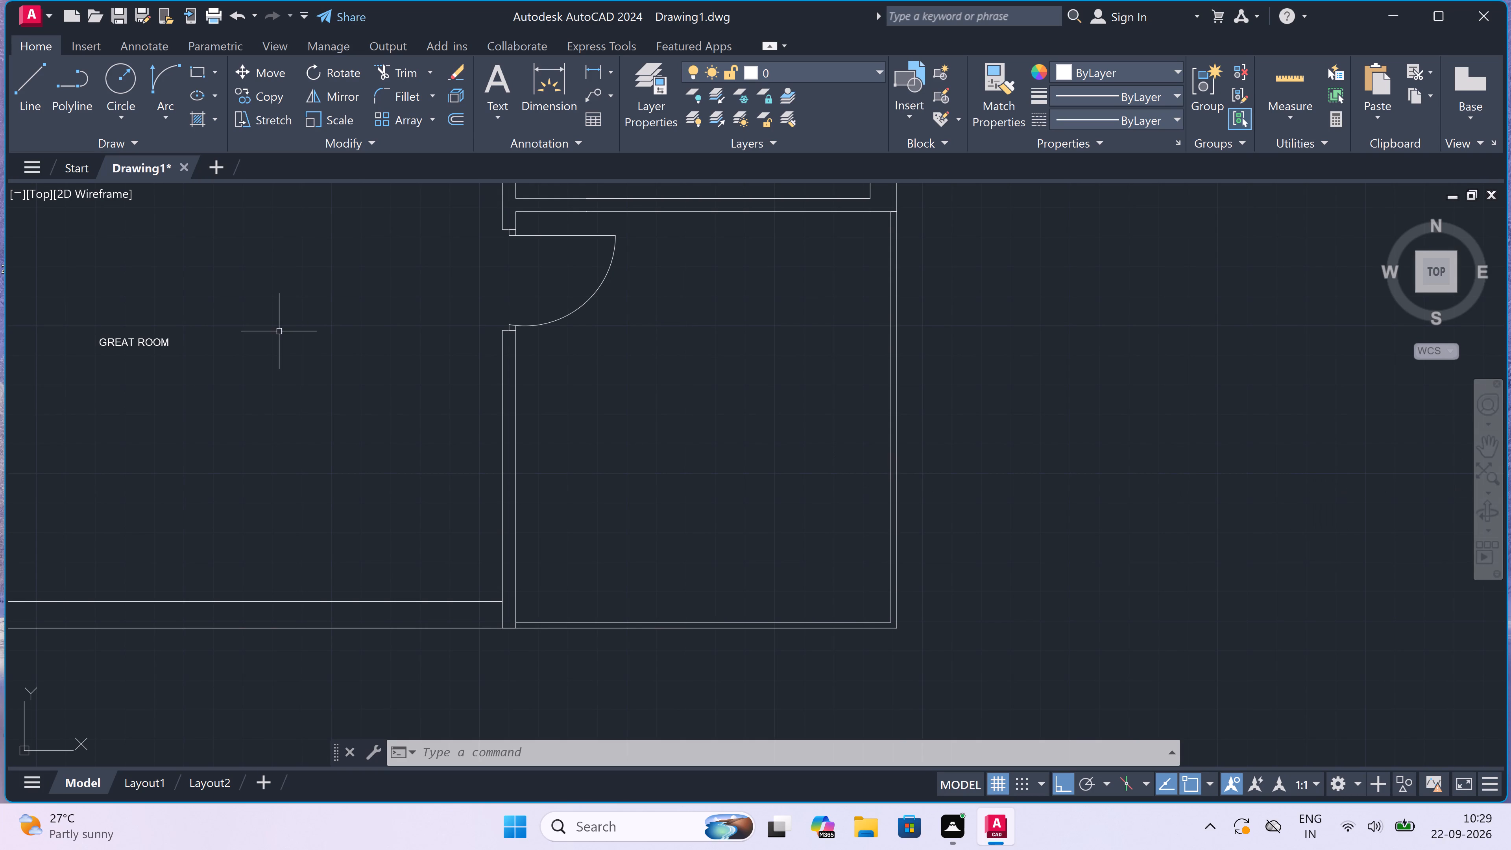
Select every text label similar to the left-hand plan's PASSAGE label and set their text height to 6".
scroll(748, 413, "down", 3)
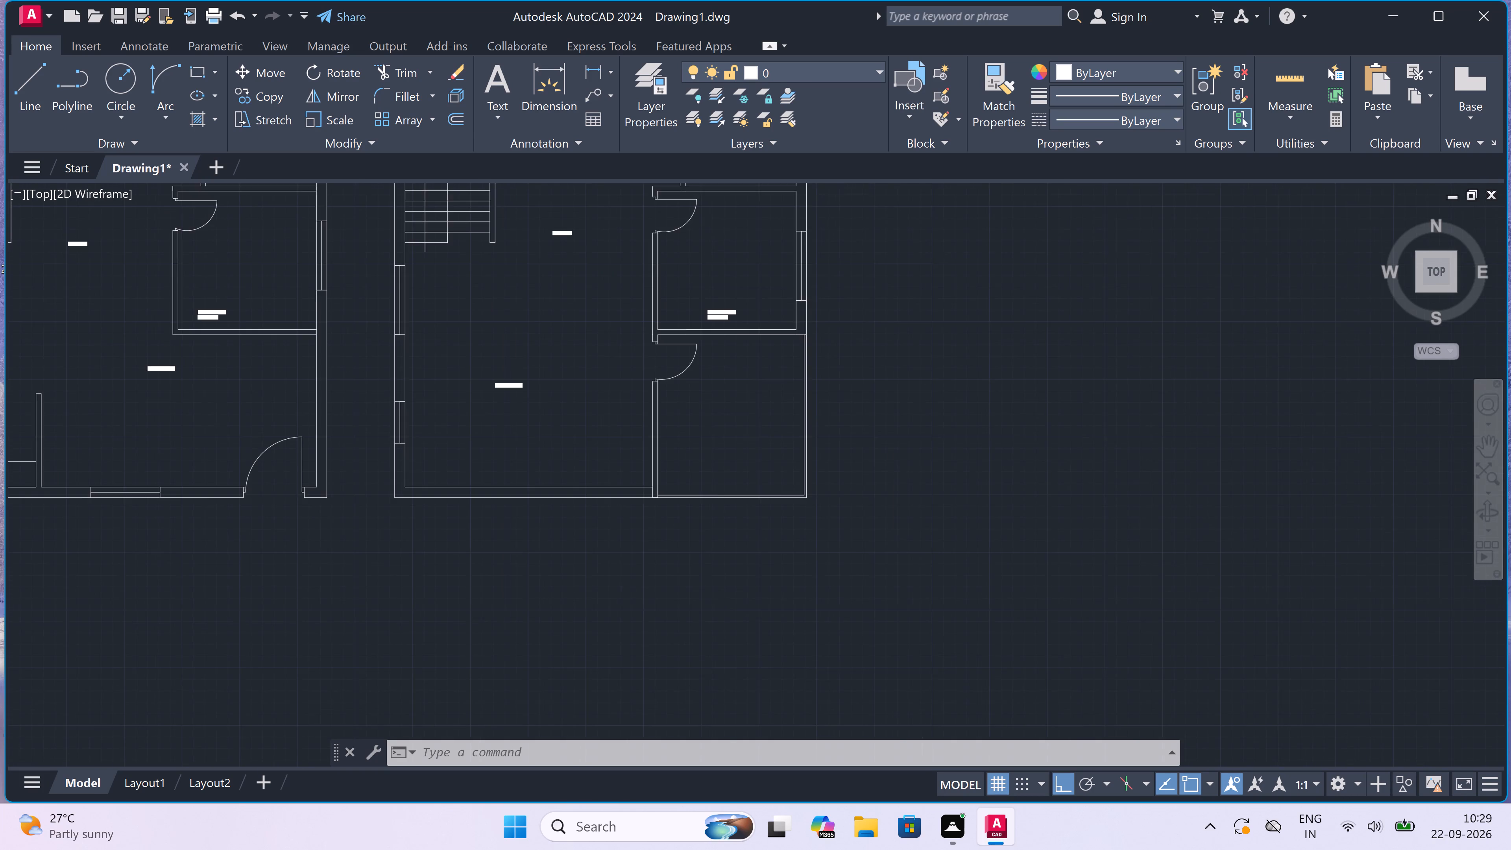
scroll(748, 413, "down", 2)
scroll(587, 456, "down", 1)
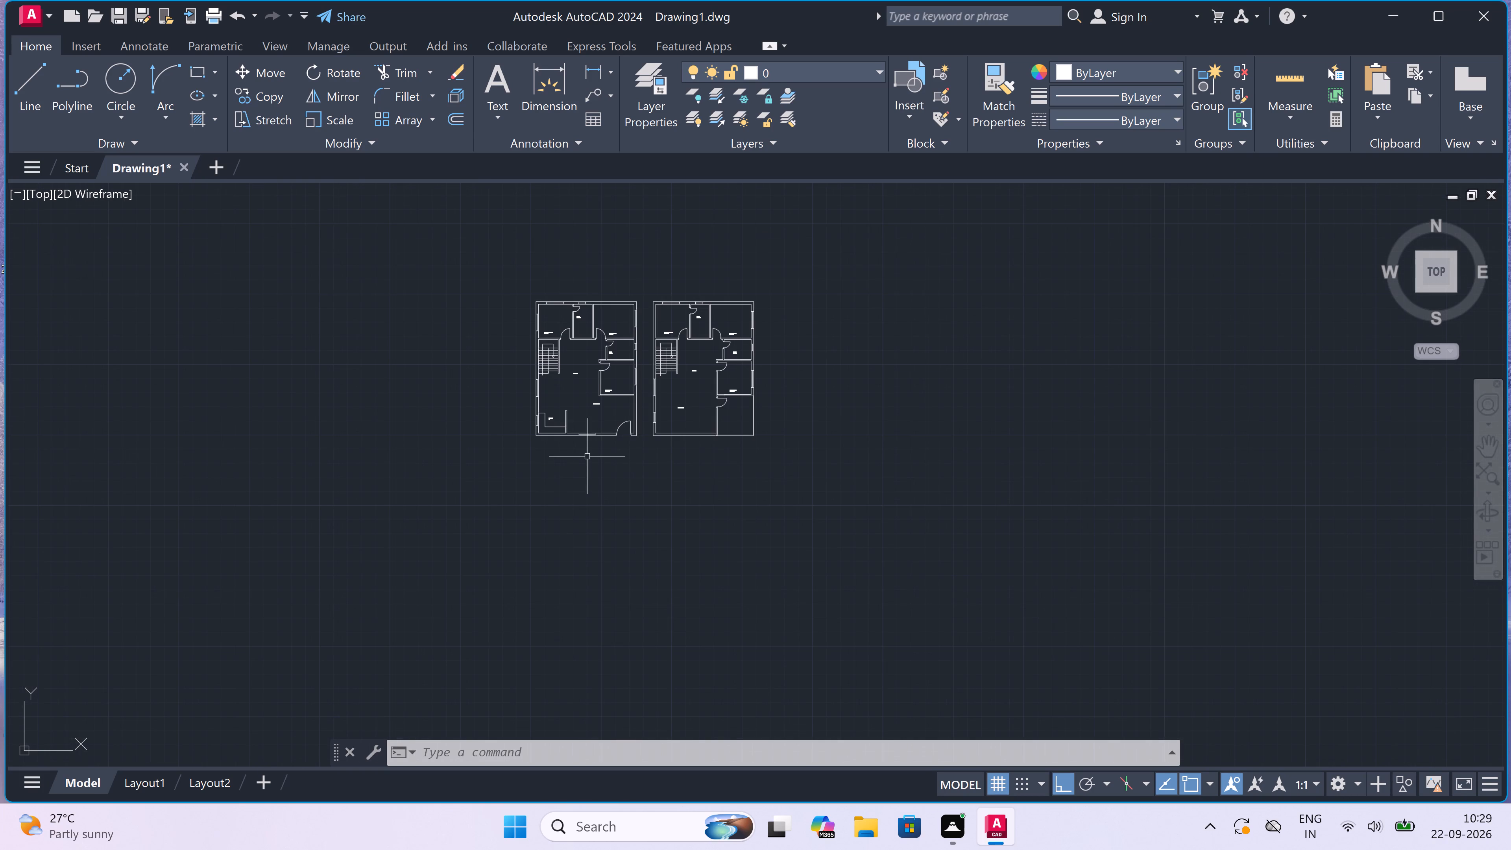
scroll(546, 433, "up", 4)
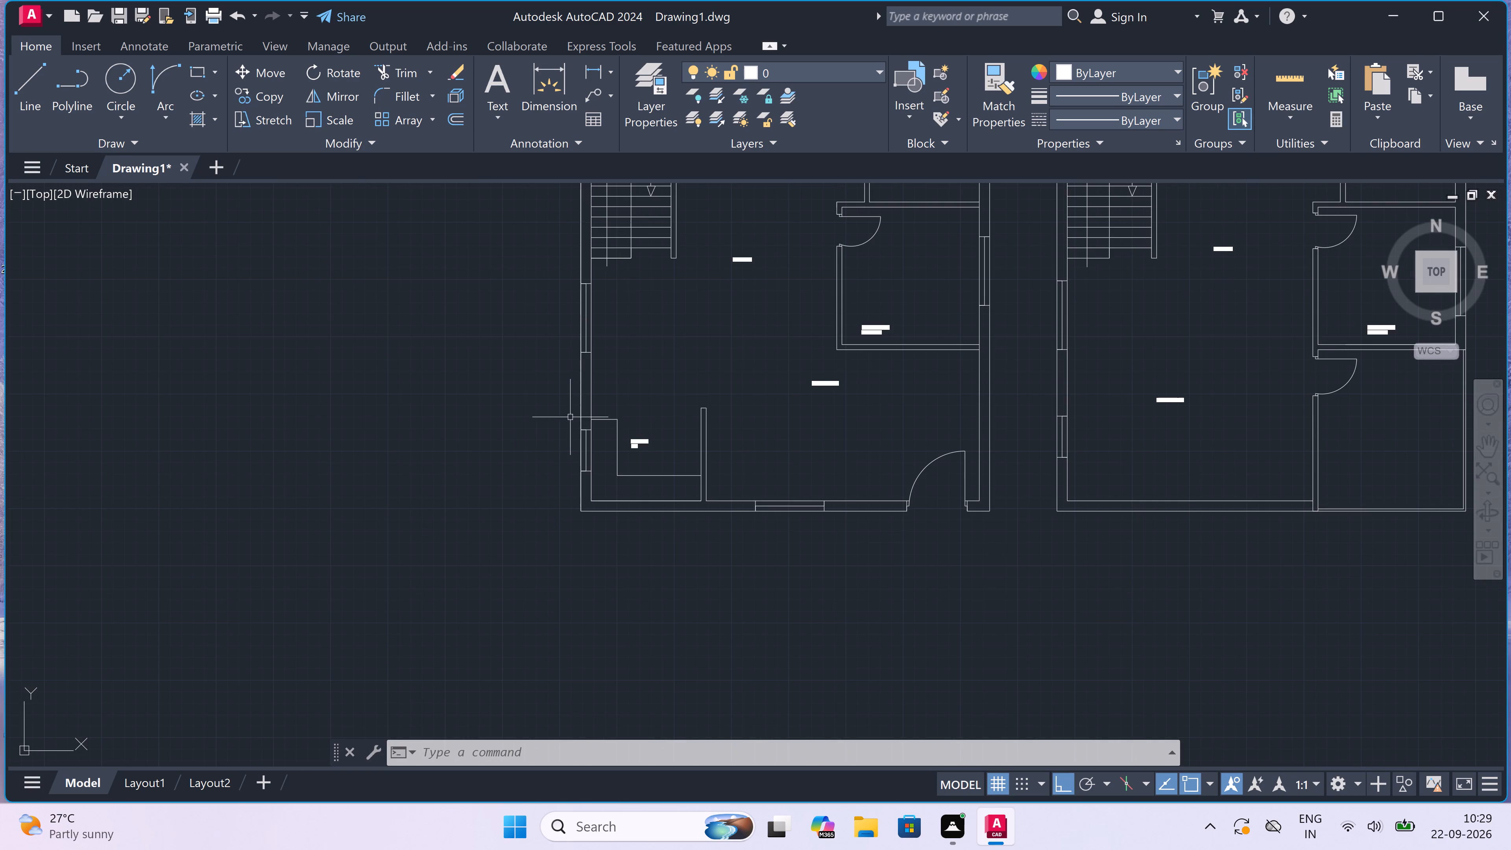
left_click(746, 252)
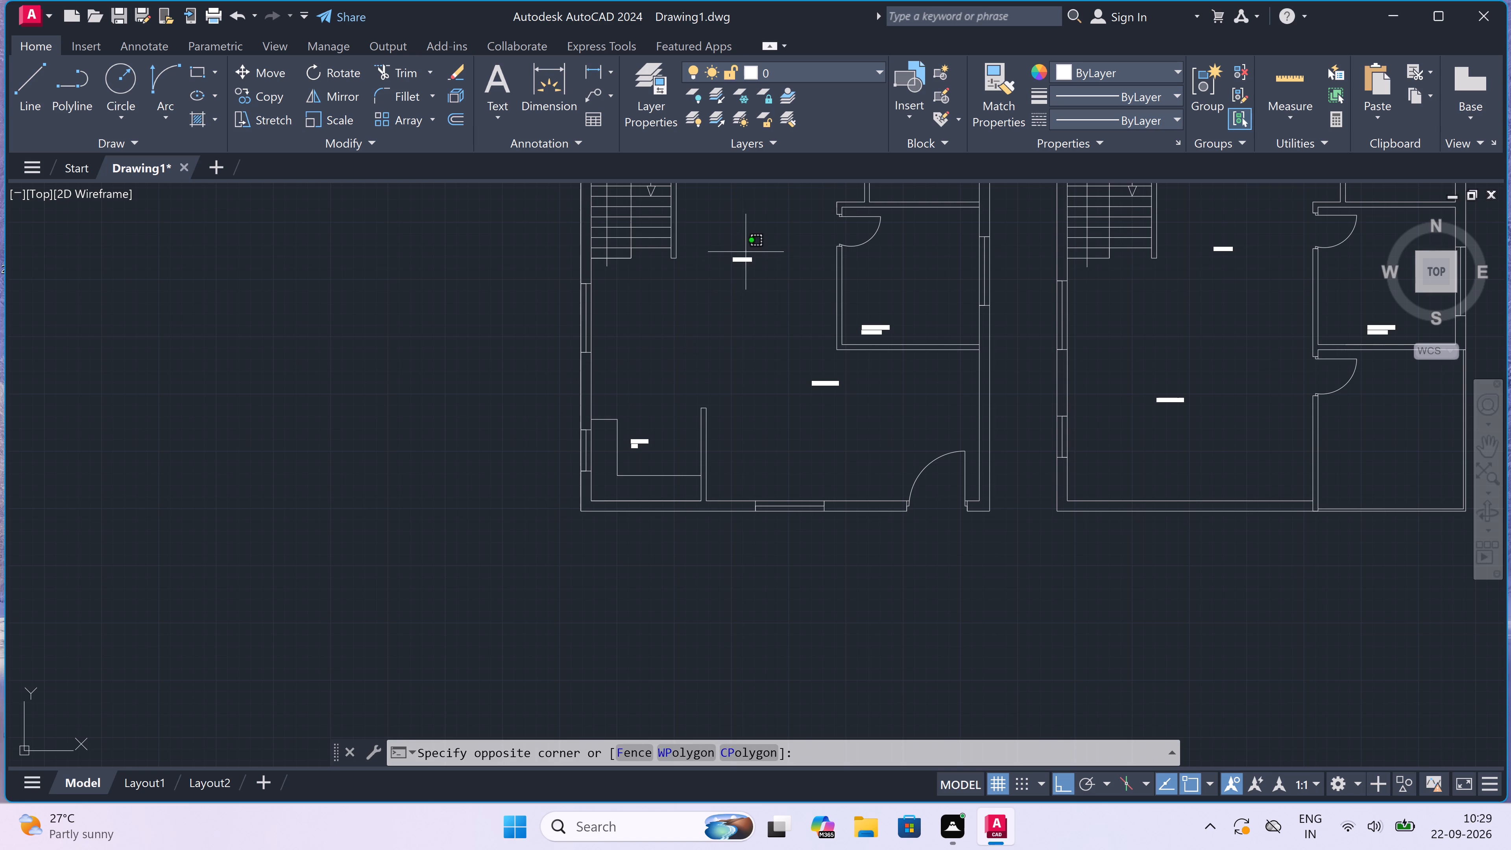
left_click(695, 336)
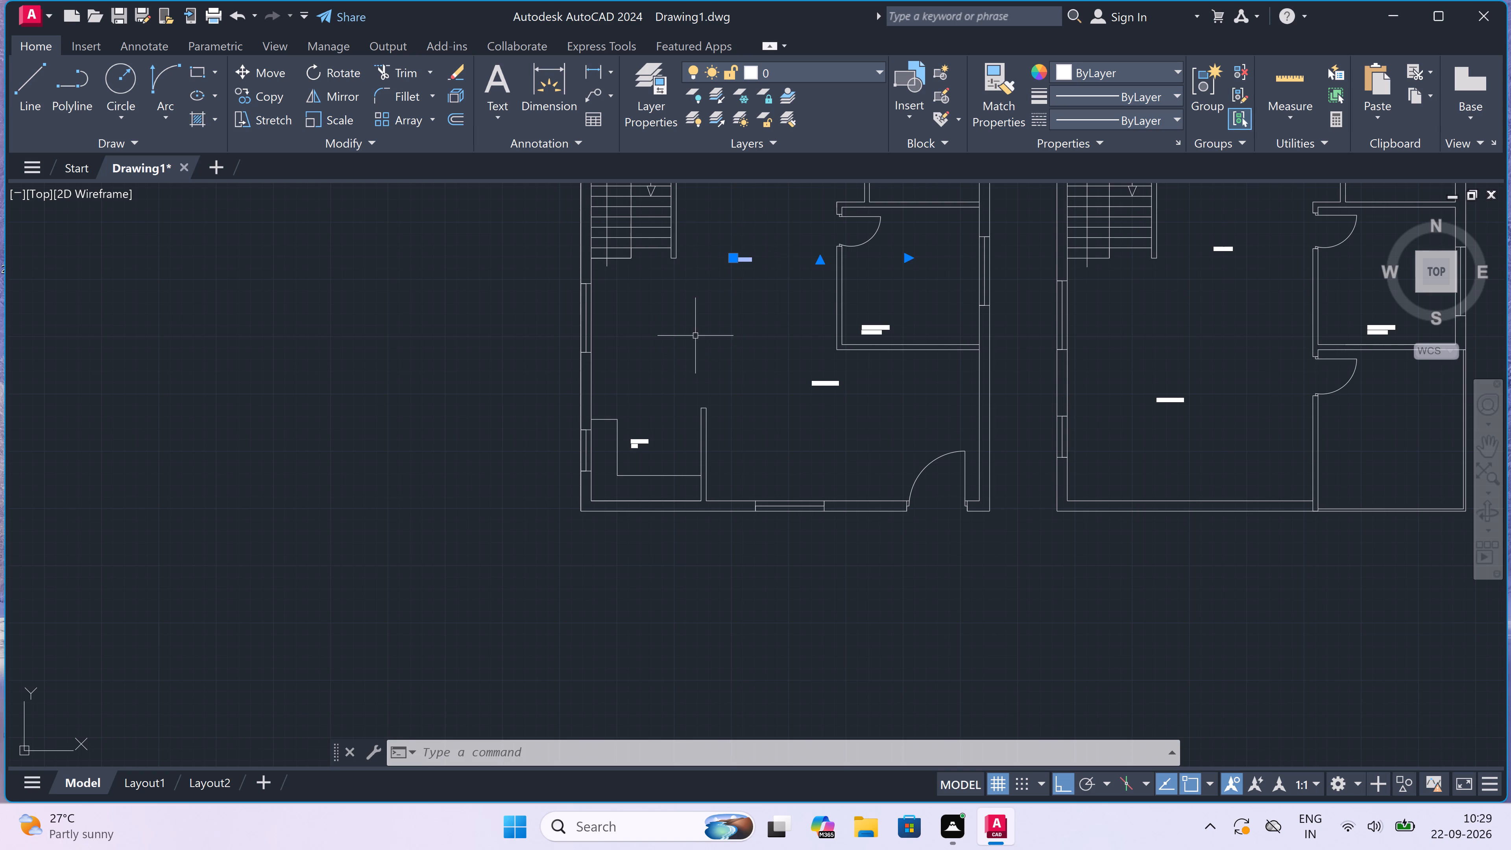
right_click(411, 380)
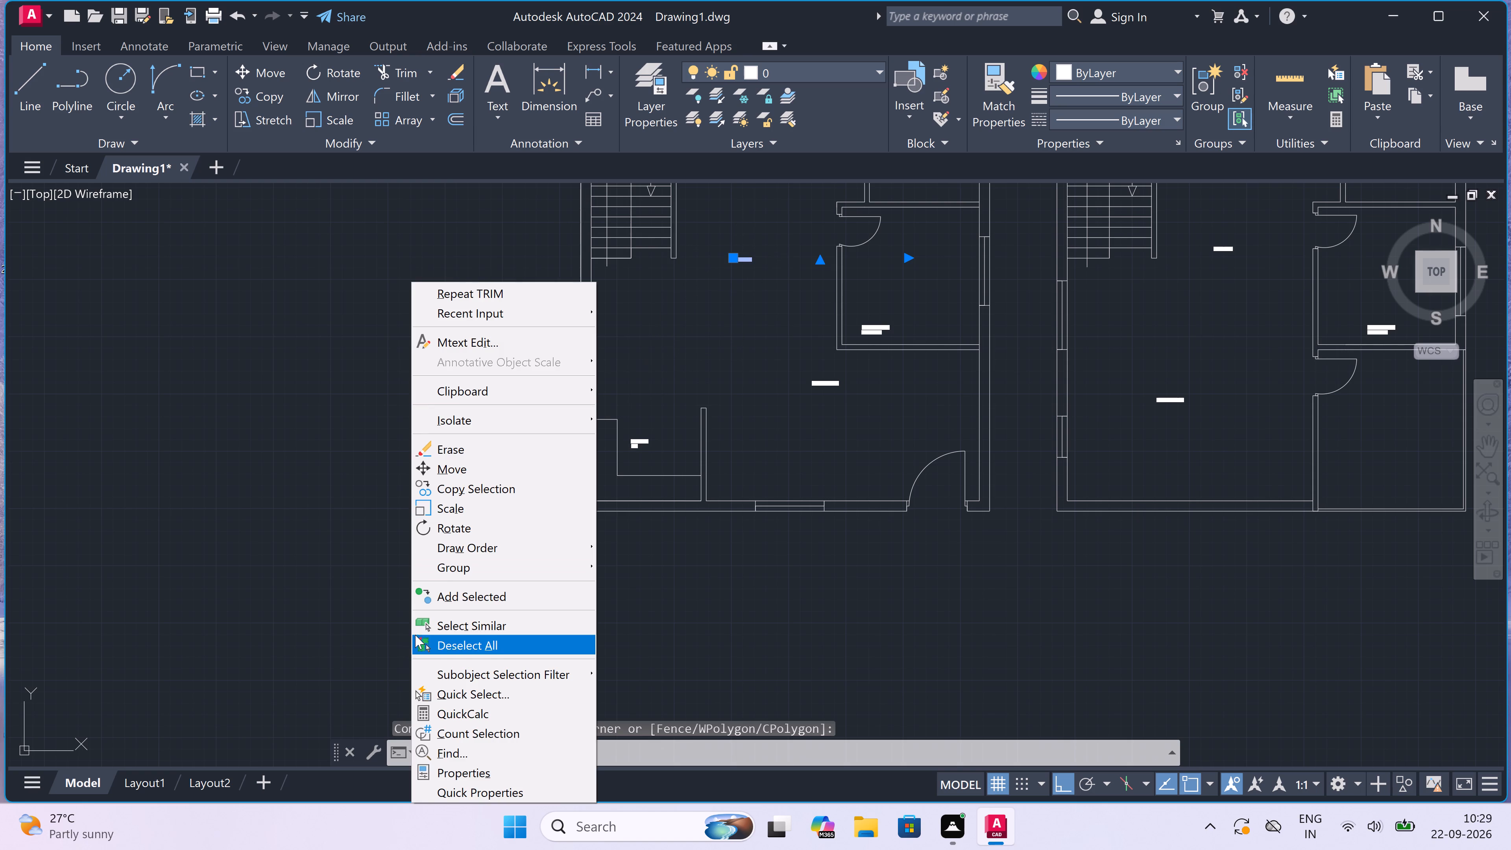
left_click(422, 628)
right_click(360, 479)
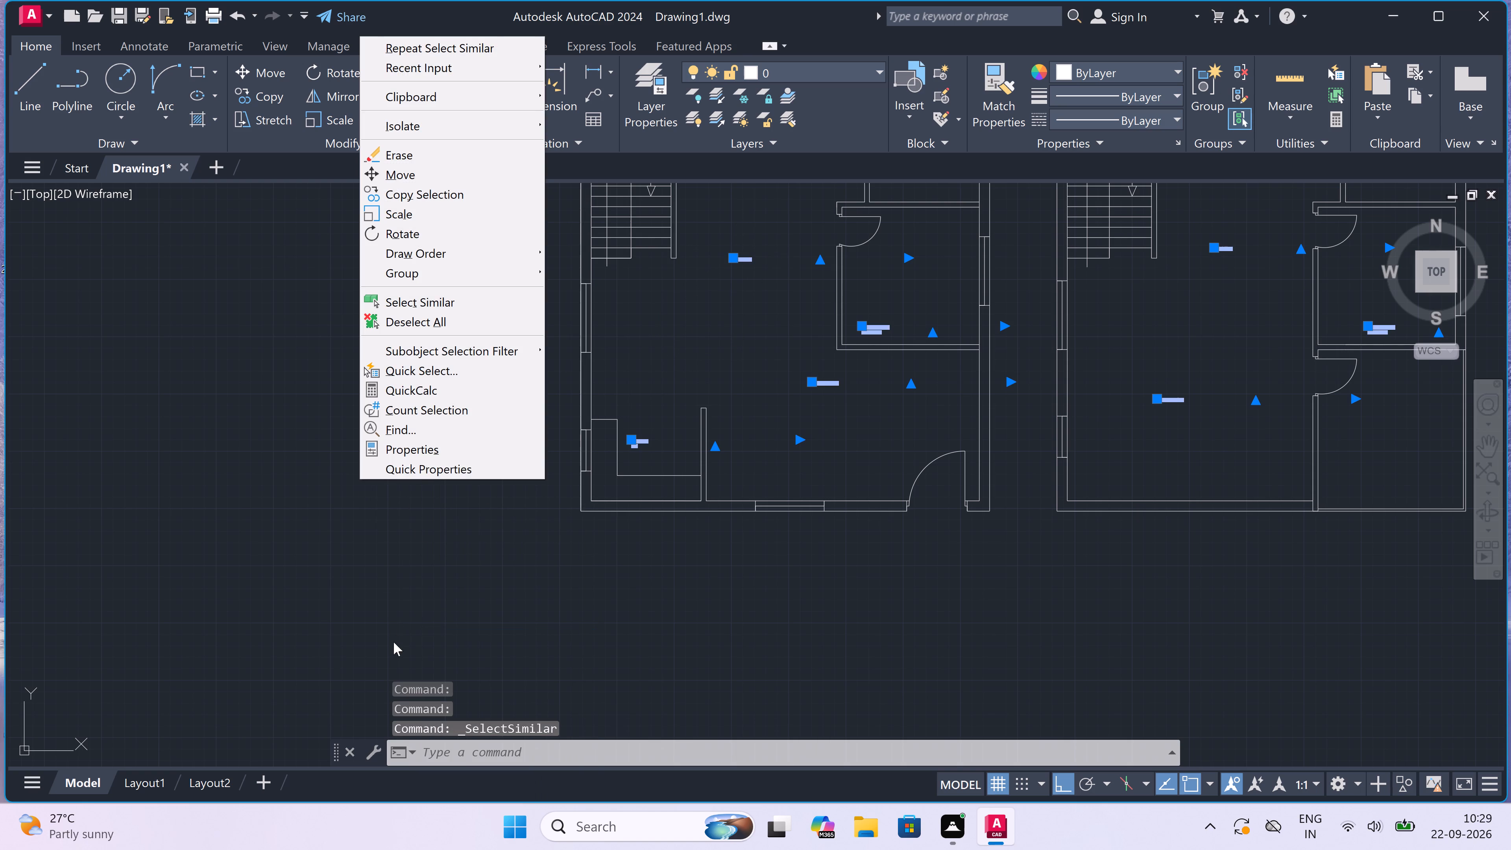
left_click(433, 445)
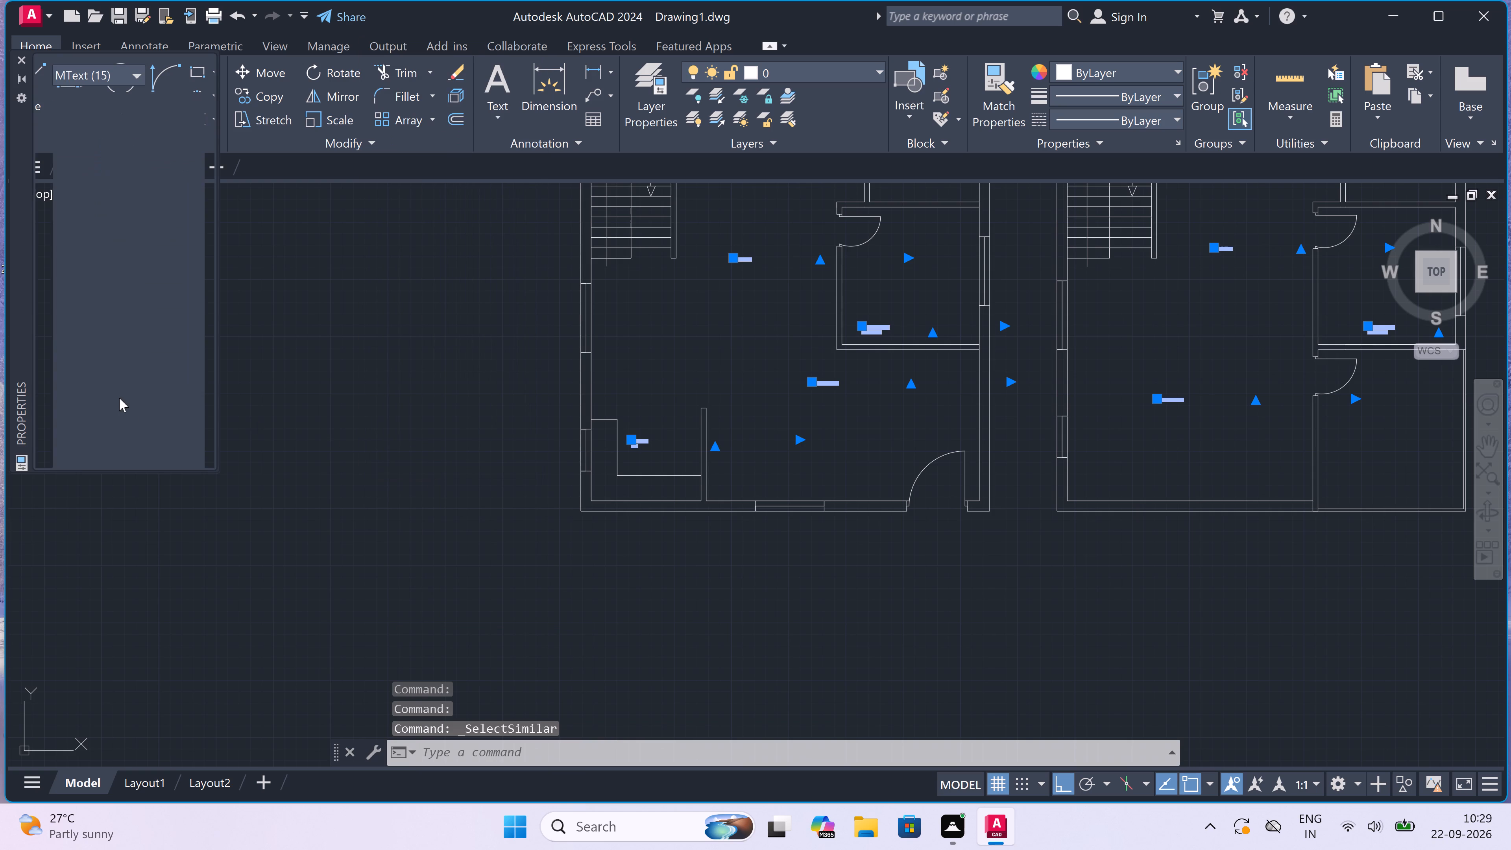
left_click(155, 444)
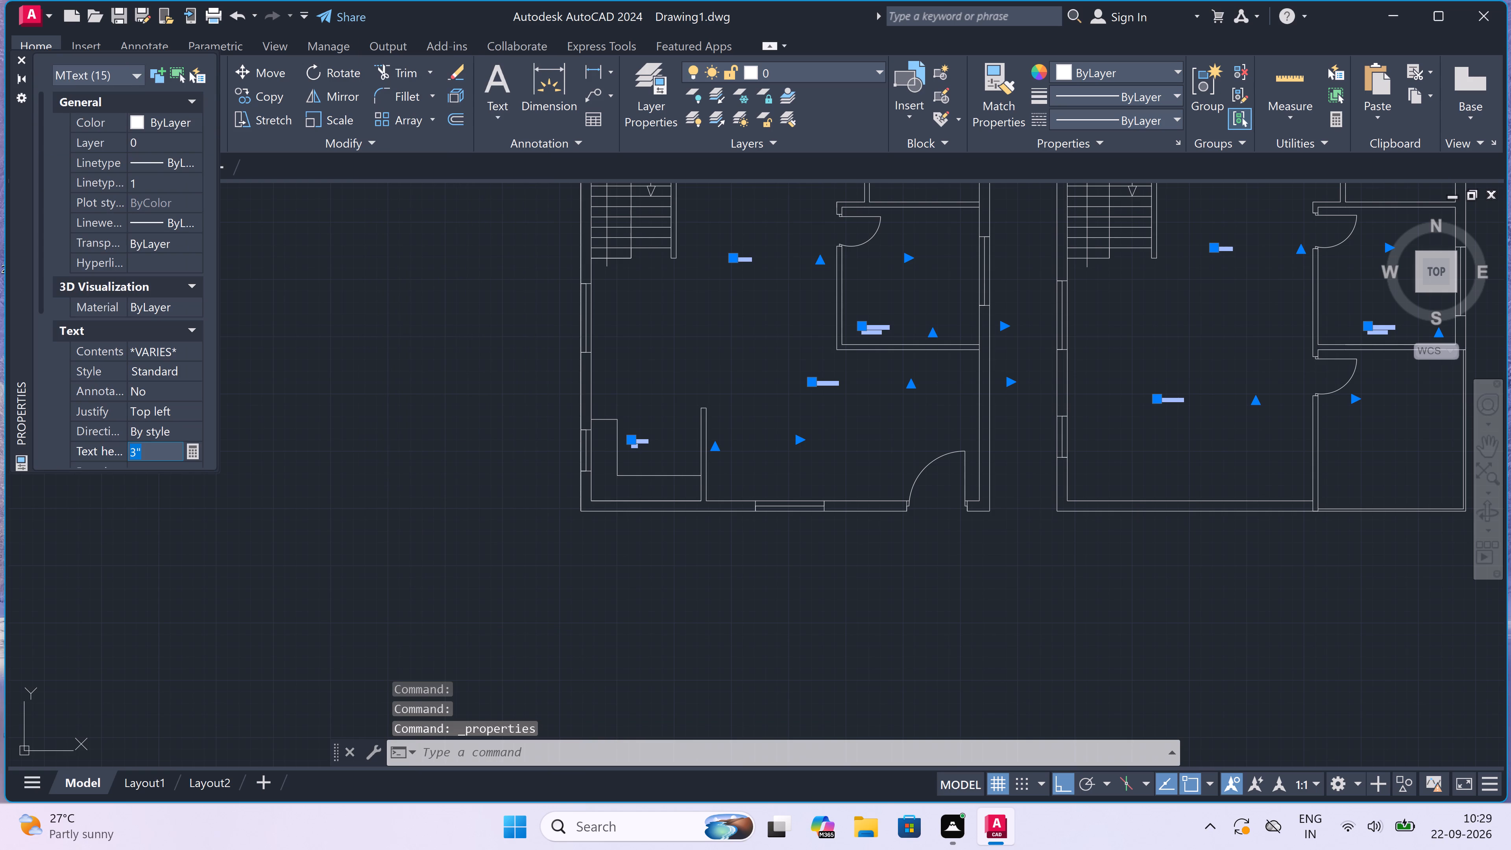
key("BackSpace")
type("6\"")
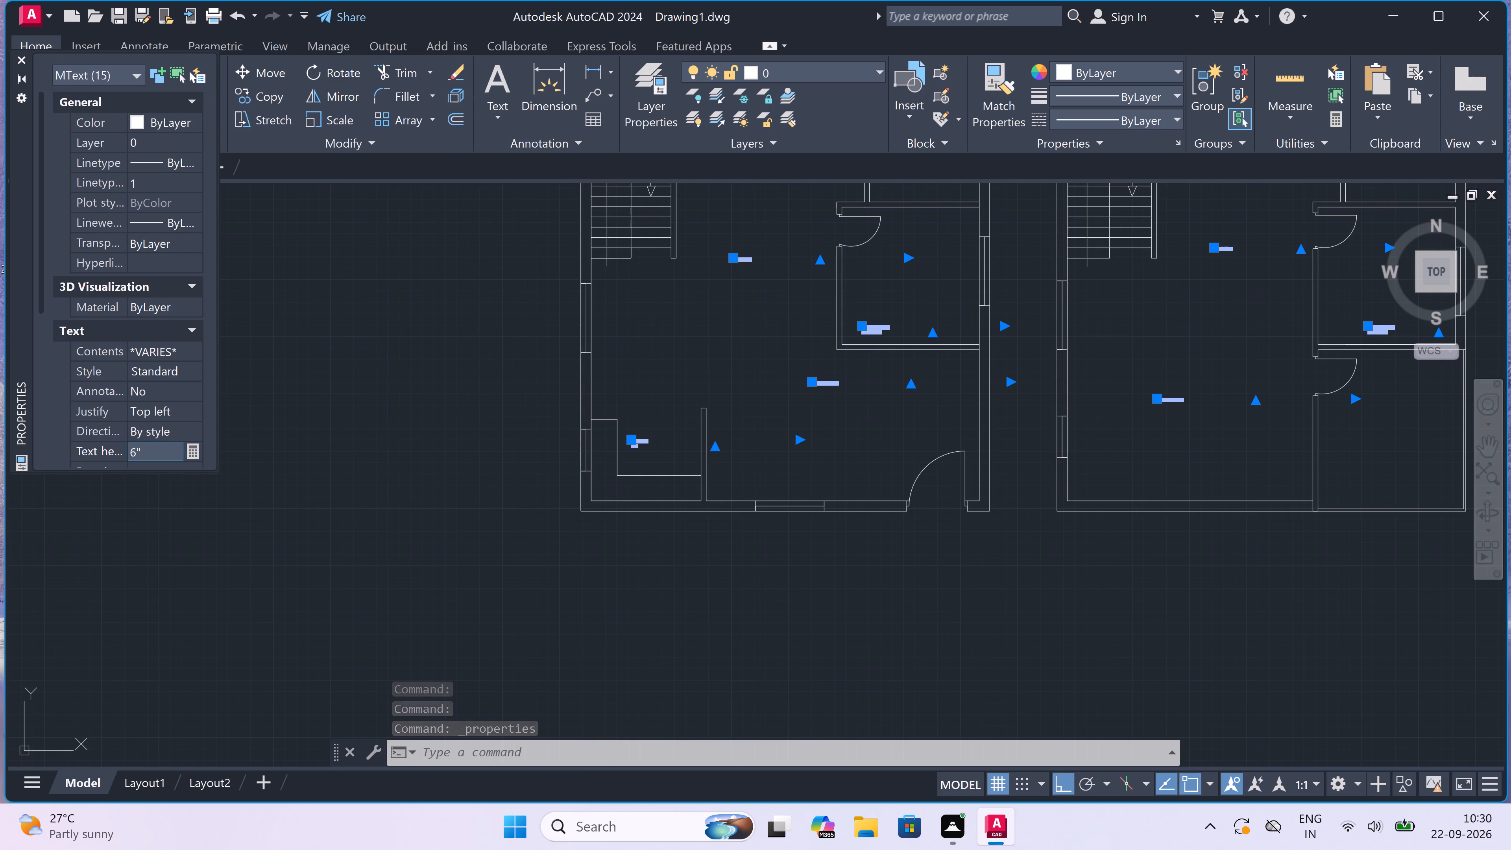
left_click(412, 434)
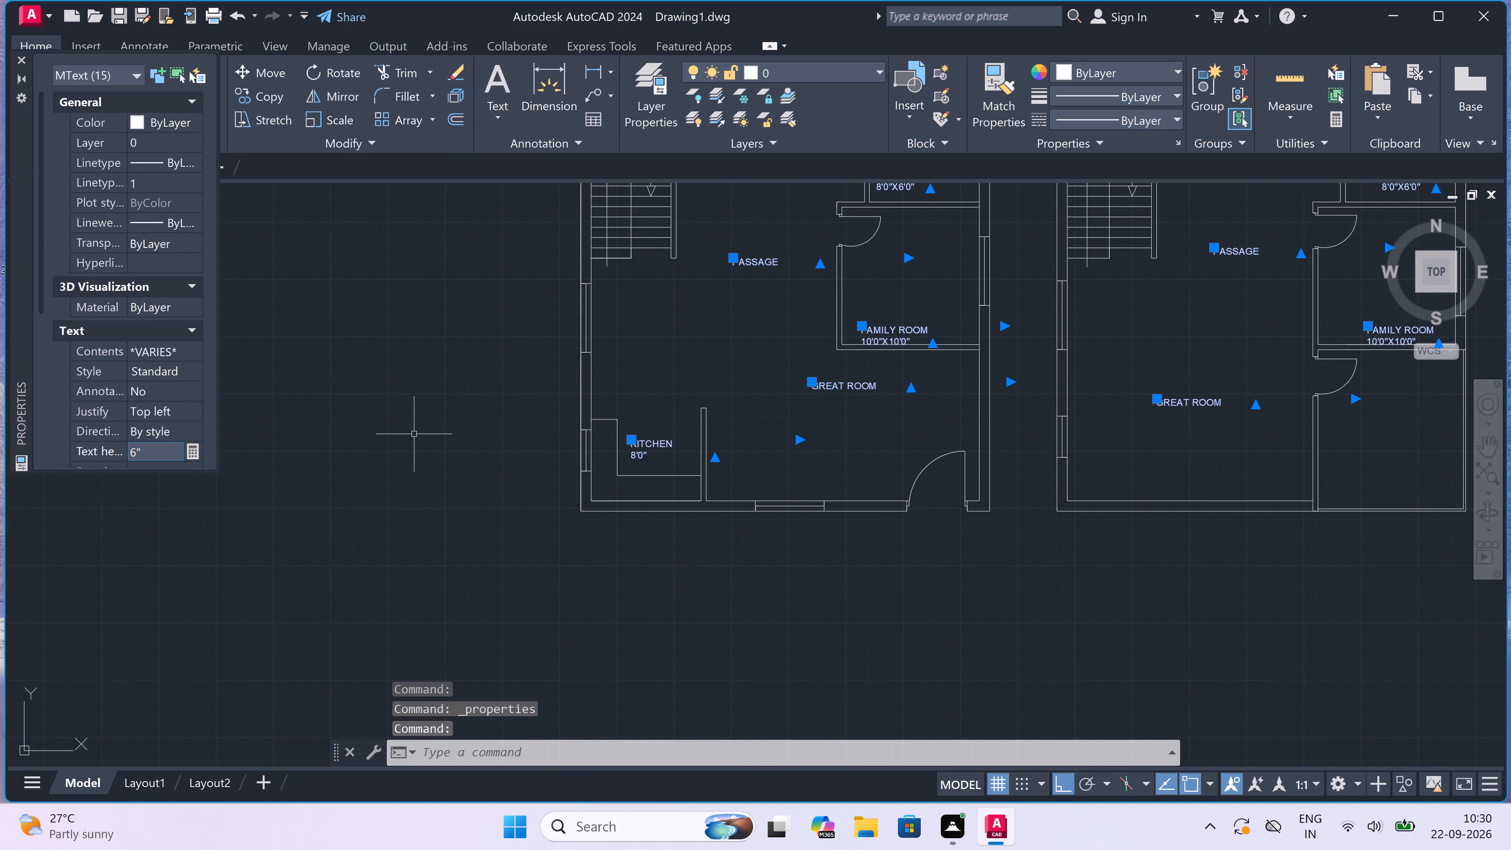
key("Escape")
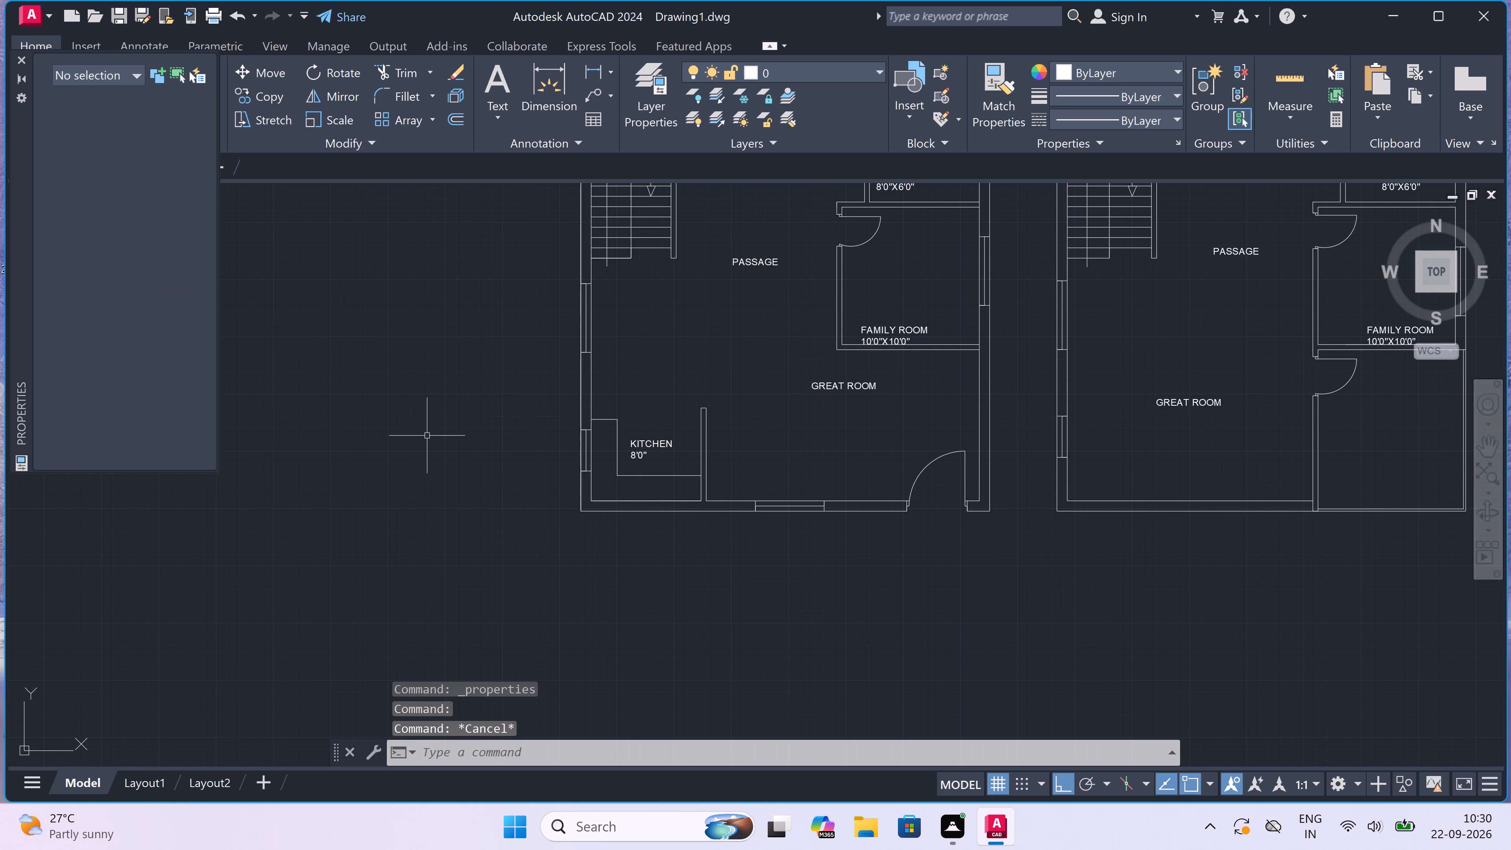
Move the left-hand plan's FAMILY ROOM label straight up about 9" so it clears the room's lower wall.
scroll(877, 334, "up", 2)
left_click(877, 334)
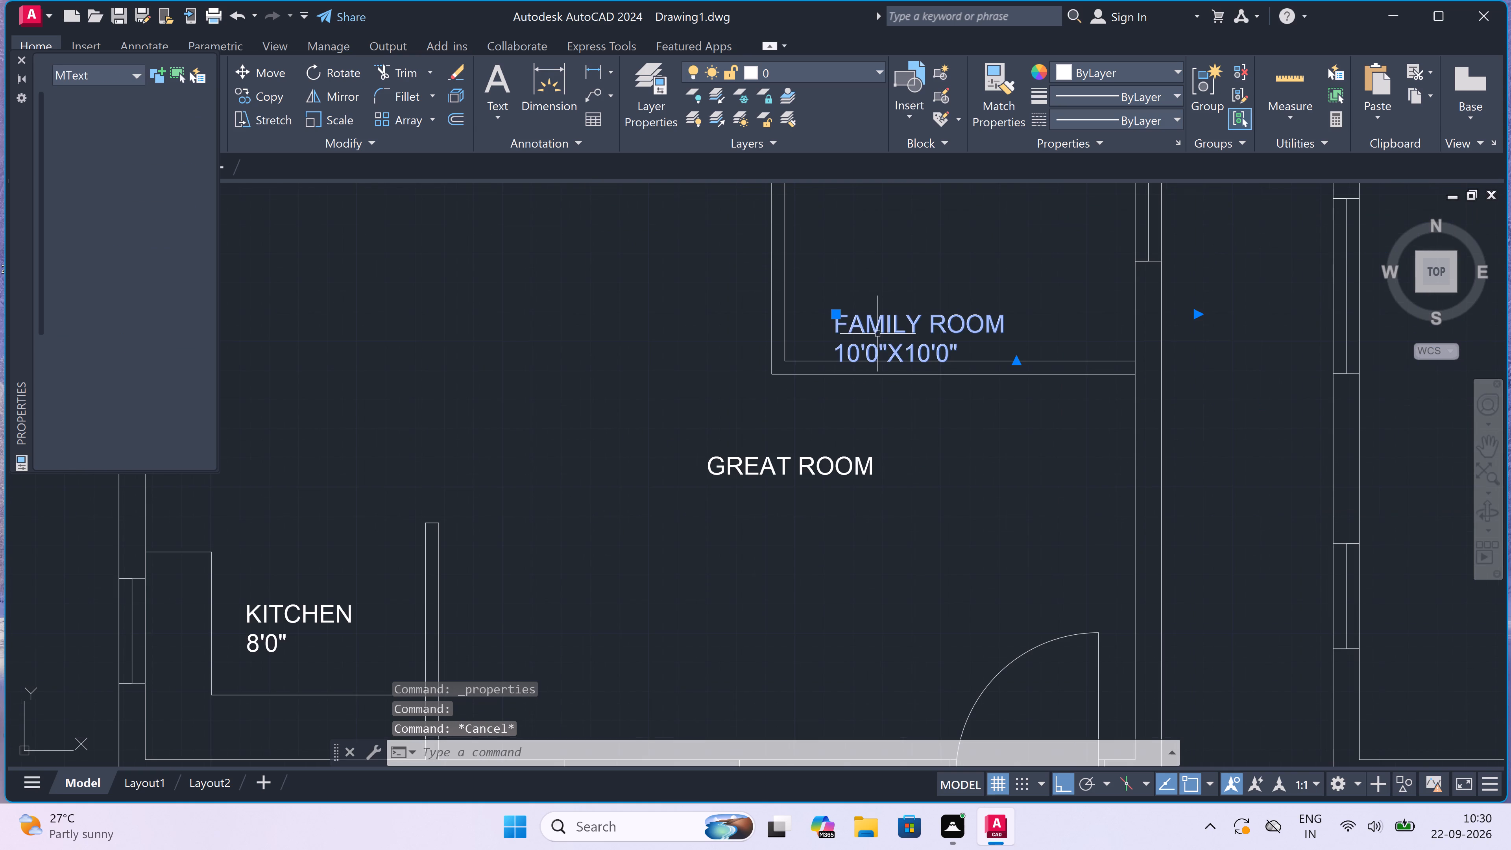
left_click(833, 314)
scroll(828, 288, "up", 1)
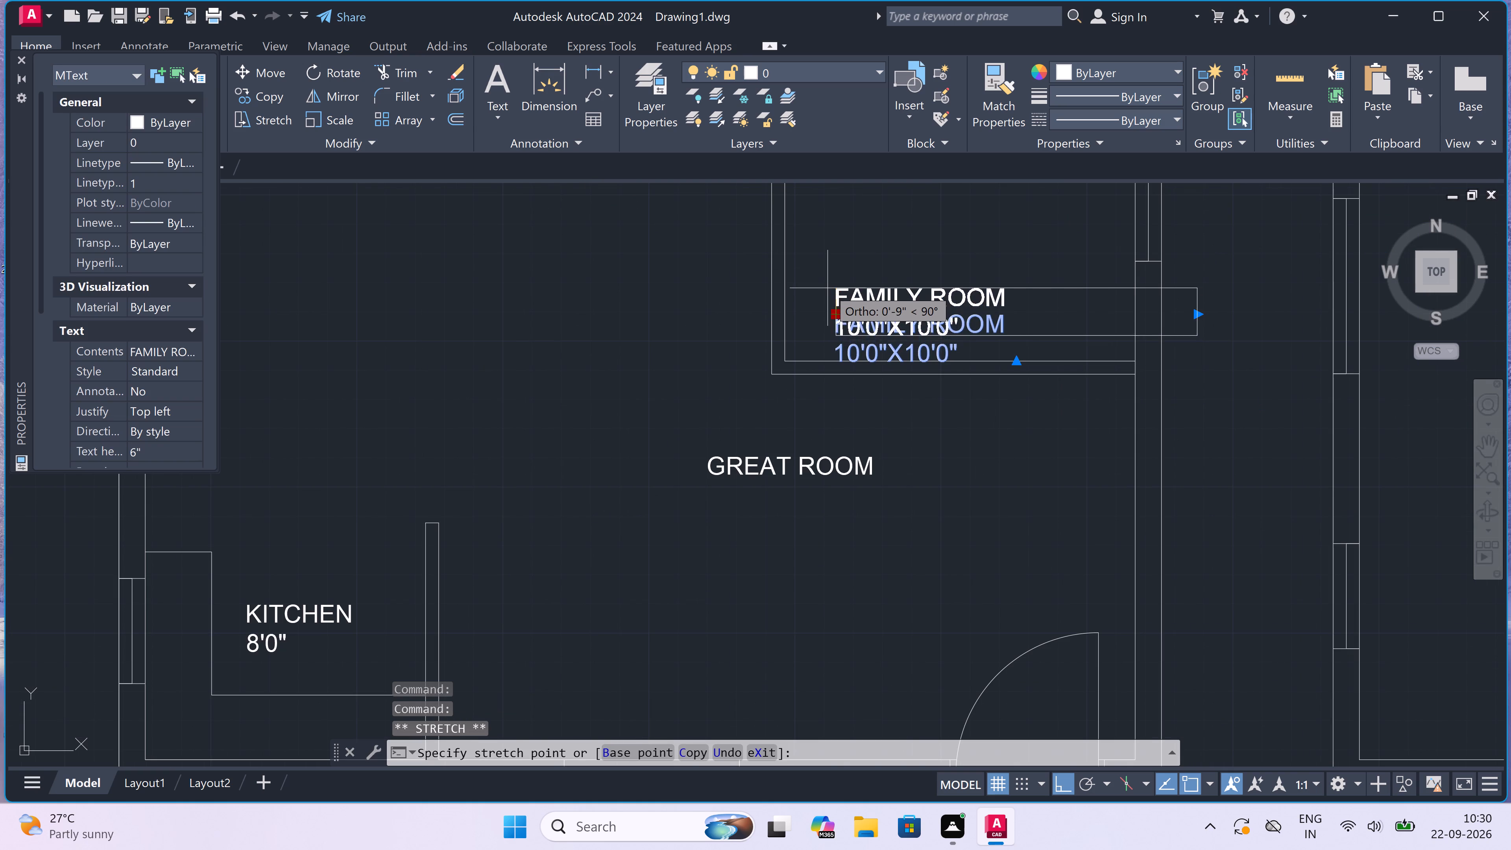
scroll(828, 288, "up", 1)
left_click(828, 288)
key("Escape")
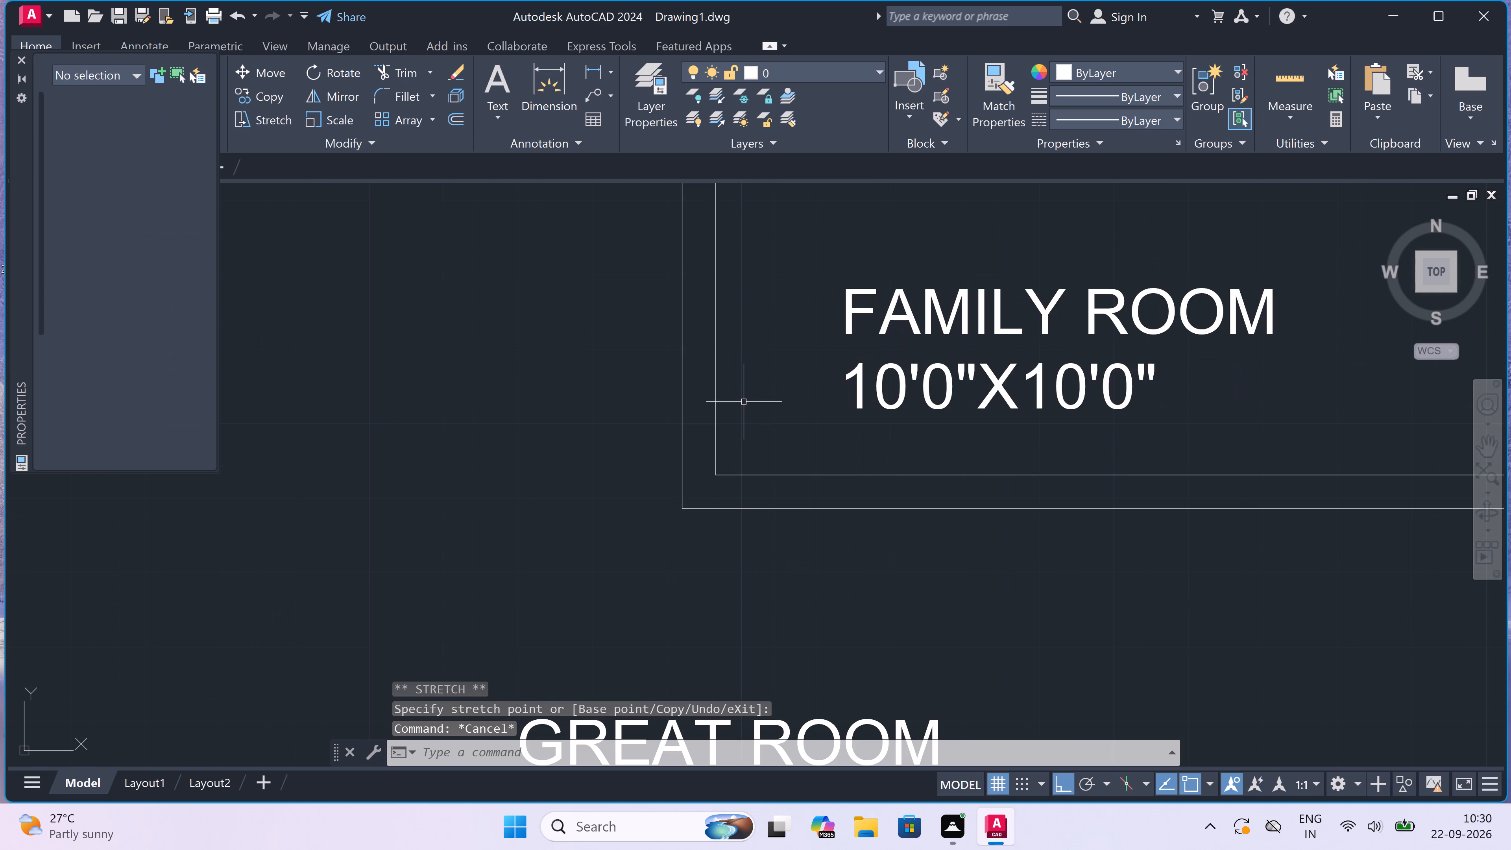
With Ortho off, move the right-hand plan's FAMILY ROOM label up and left, clear of the room's lower wall.
scroll(744, 402, "down", 5)
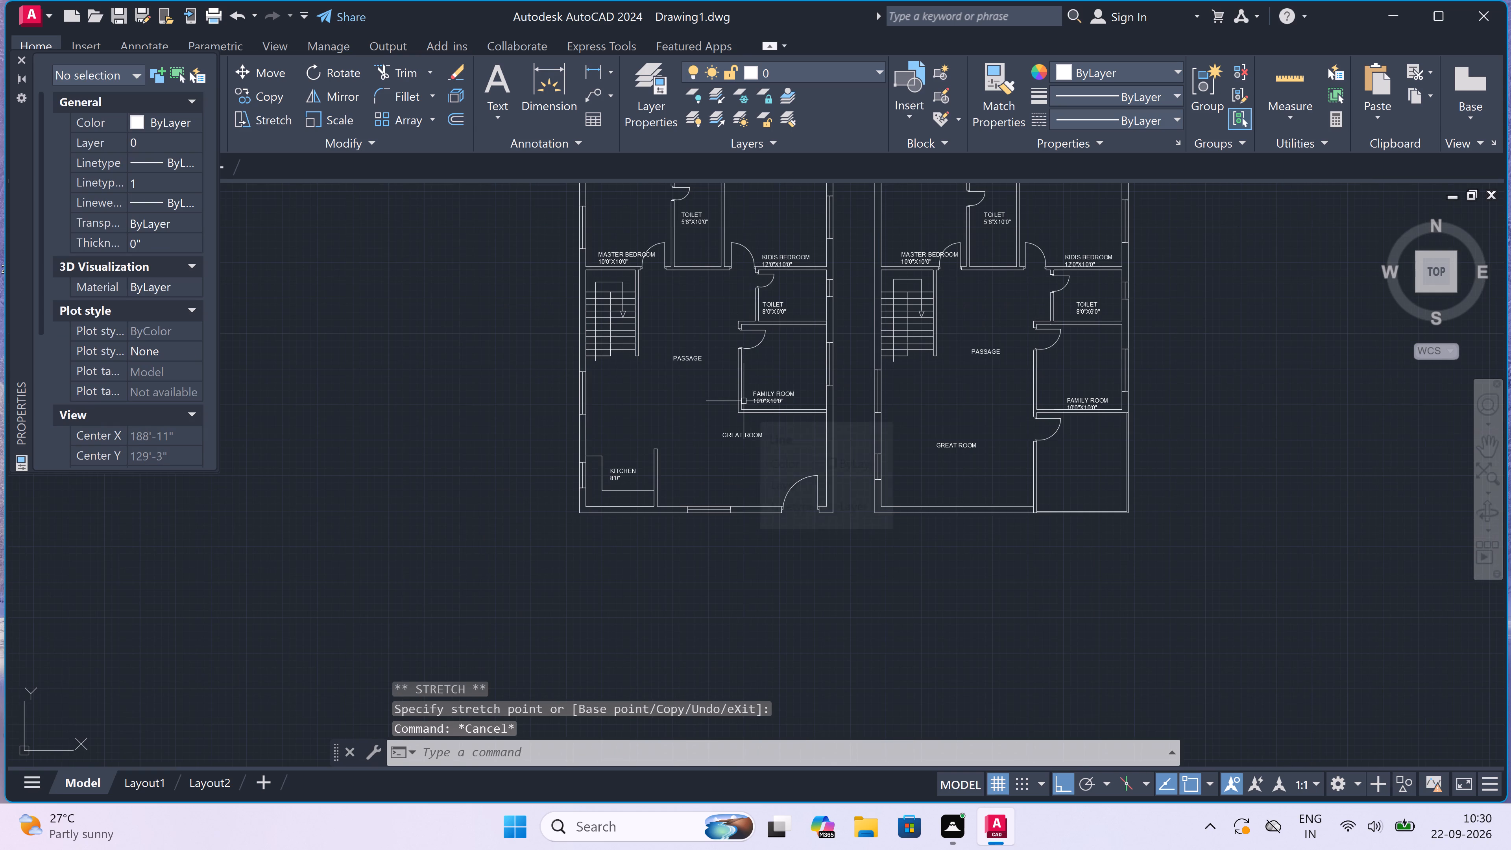
scroll(1080, 401, "up", 2)
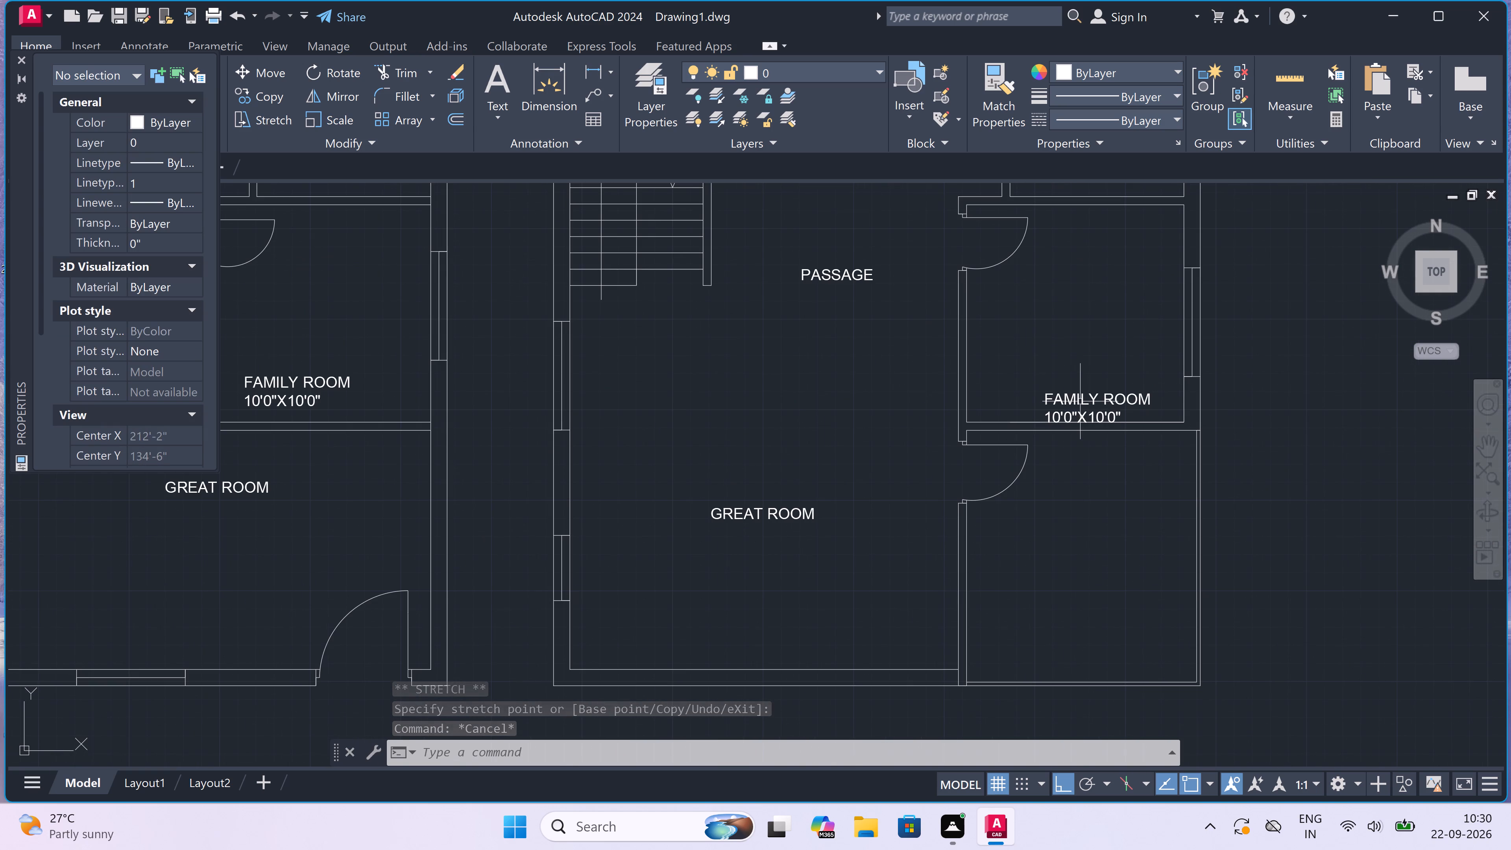
left_click(1081, 401)
scroll(1077, 398, "up", 2)
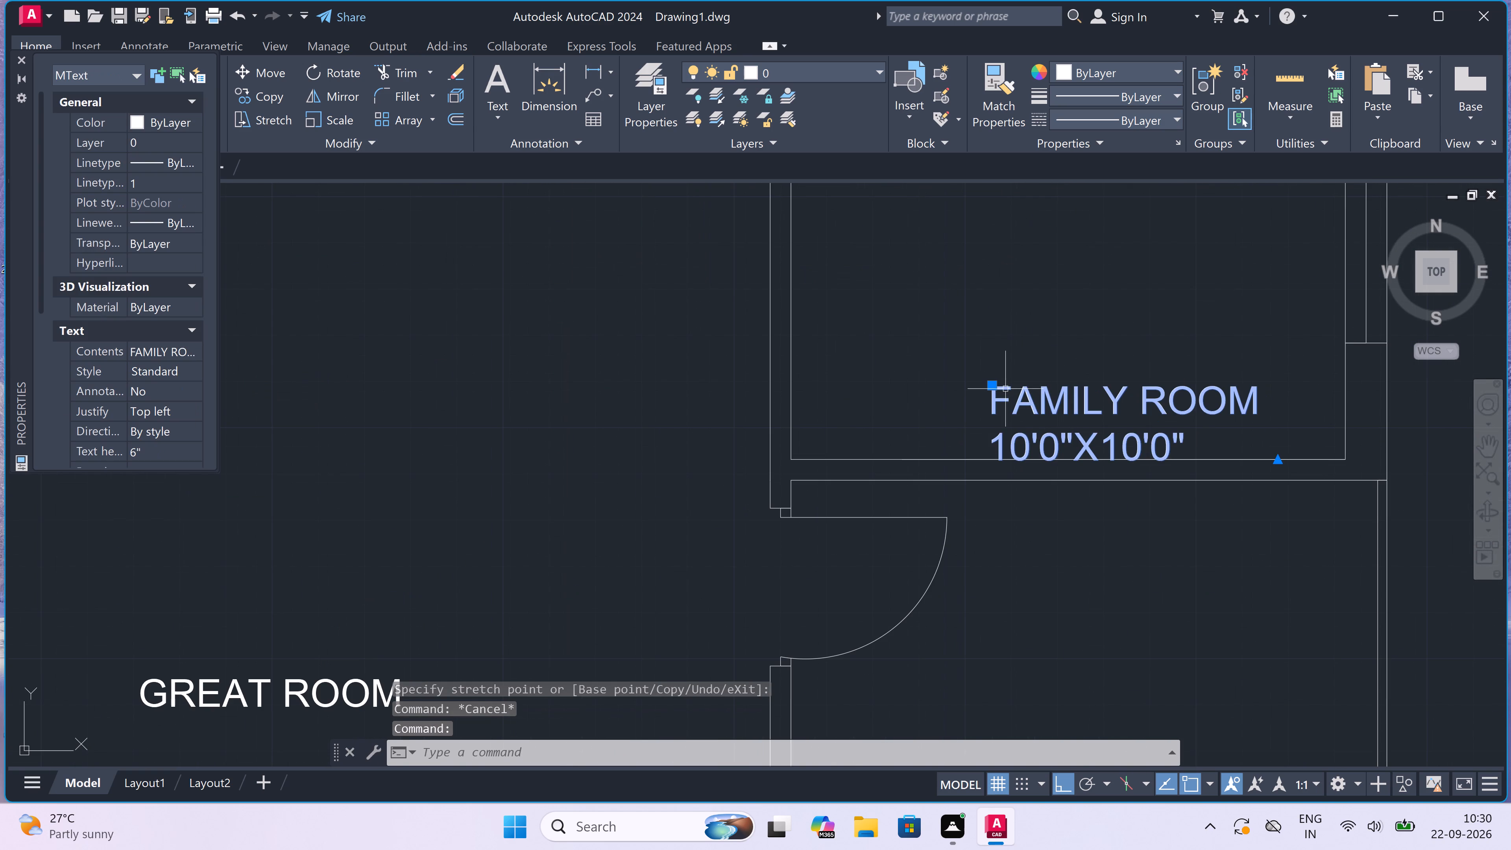
left_click(993, 383)
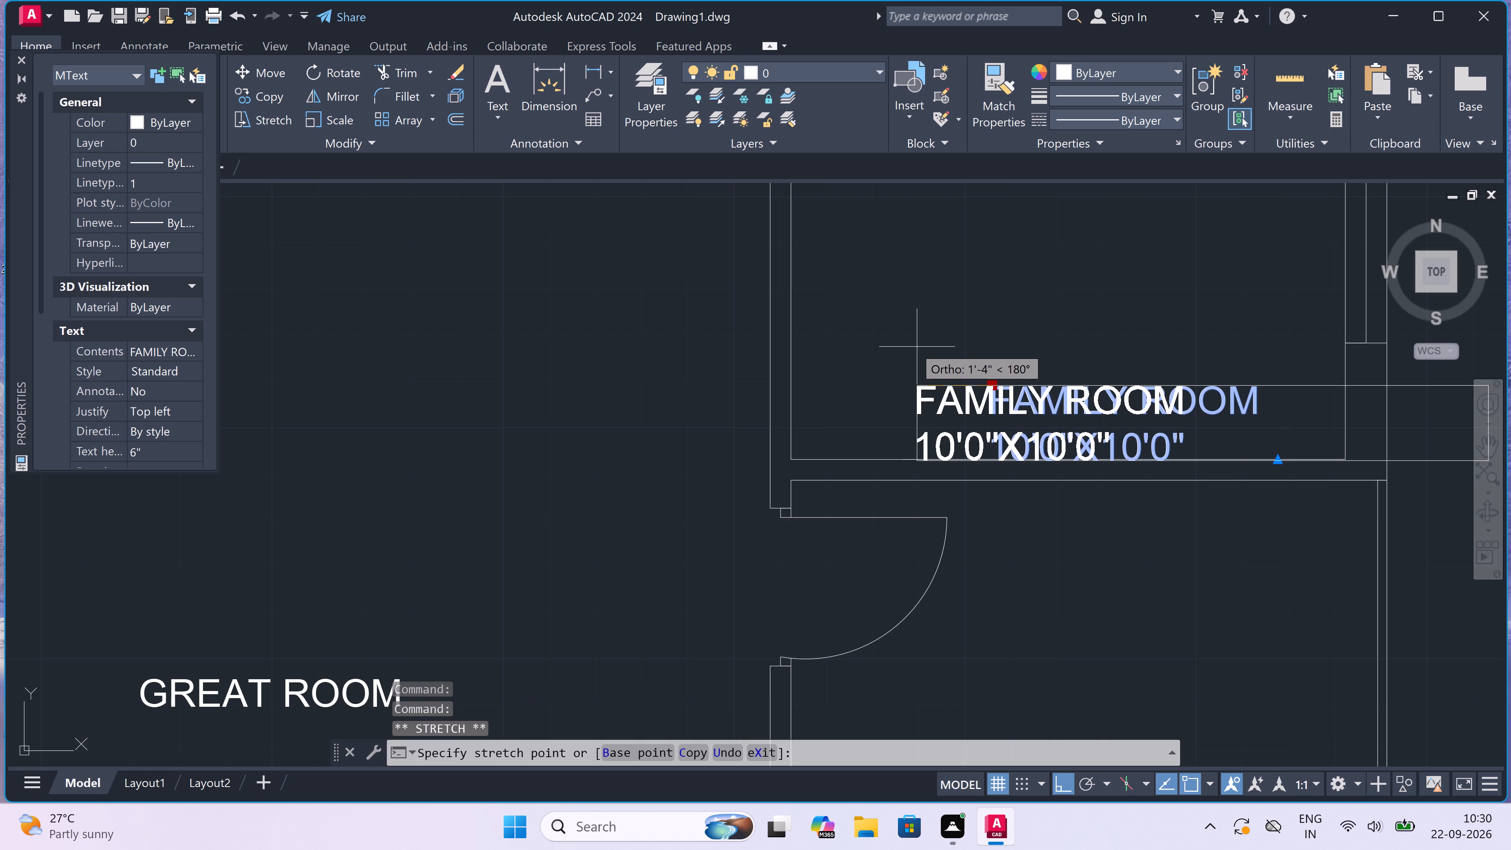
key("F8")
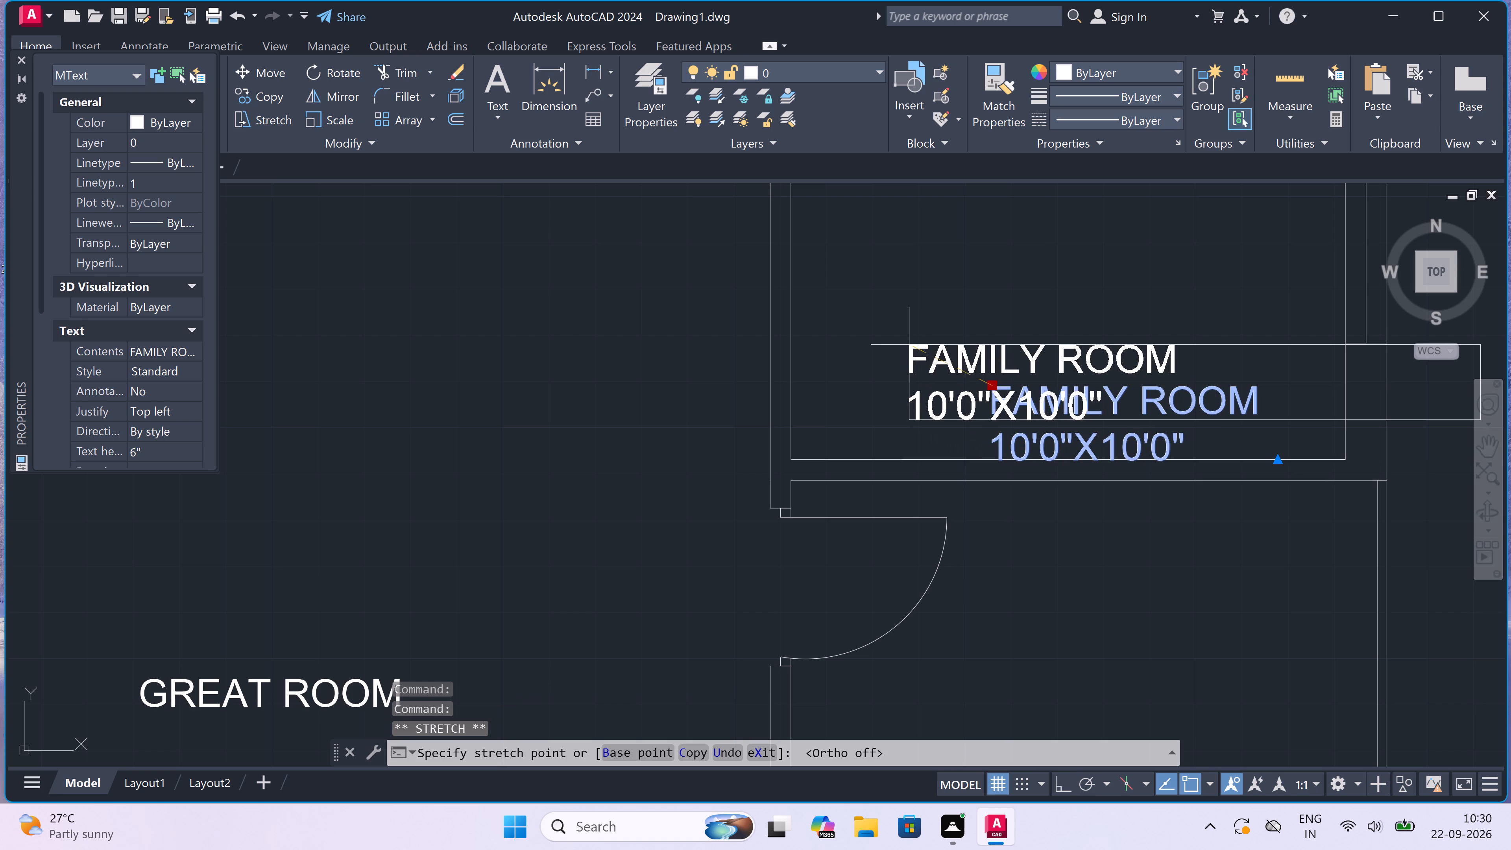
left_click(892, 342)
key("Escape")
Move the right-hand plan's KIDIS BEDROOM label slightly up and left, clear of the bedroom's lower wall.
scroll(882, 358, "down", 3)
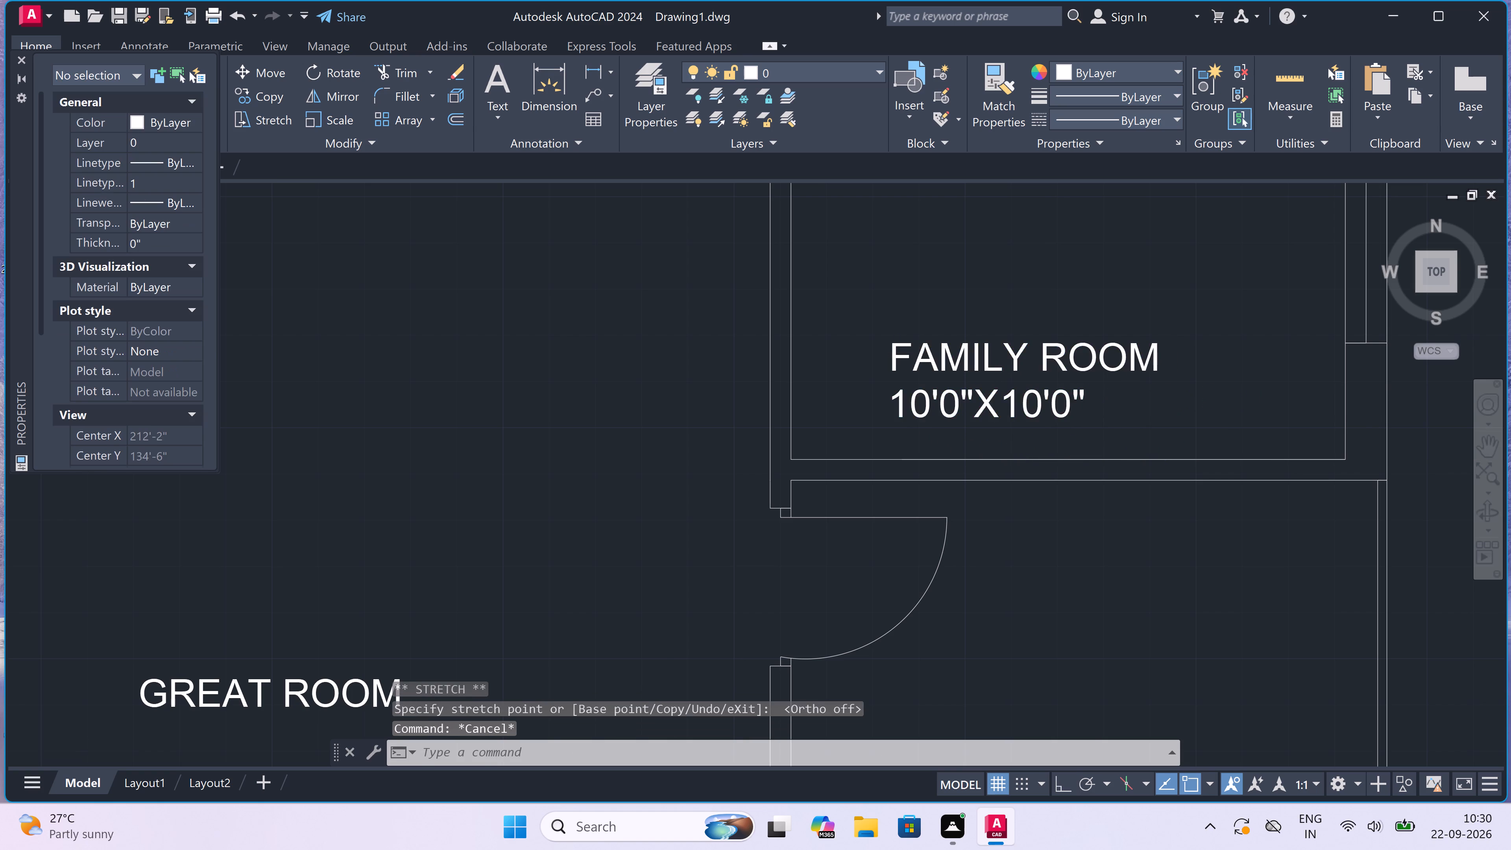
scroll(882, 362, "down", 4)
scroll(879, 303, "up", 3)
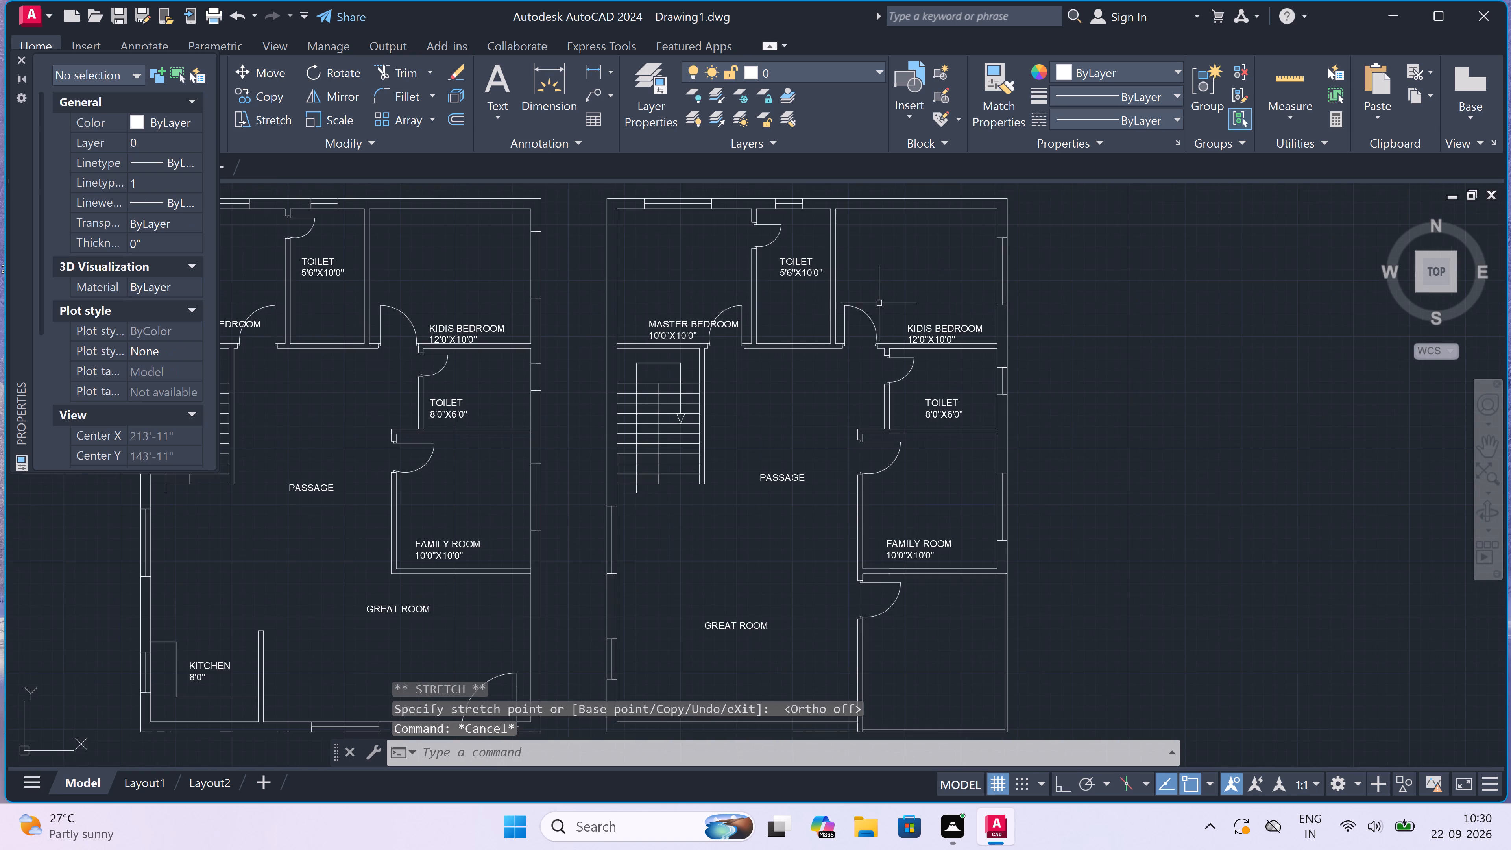
scroll(911, 322, "up", 2)
left_click(918, 340)
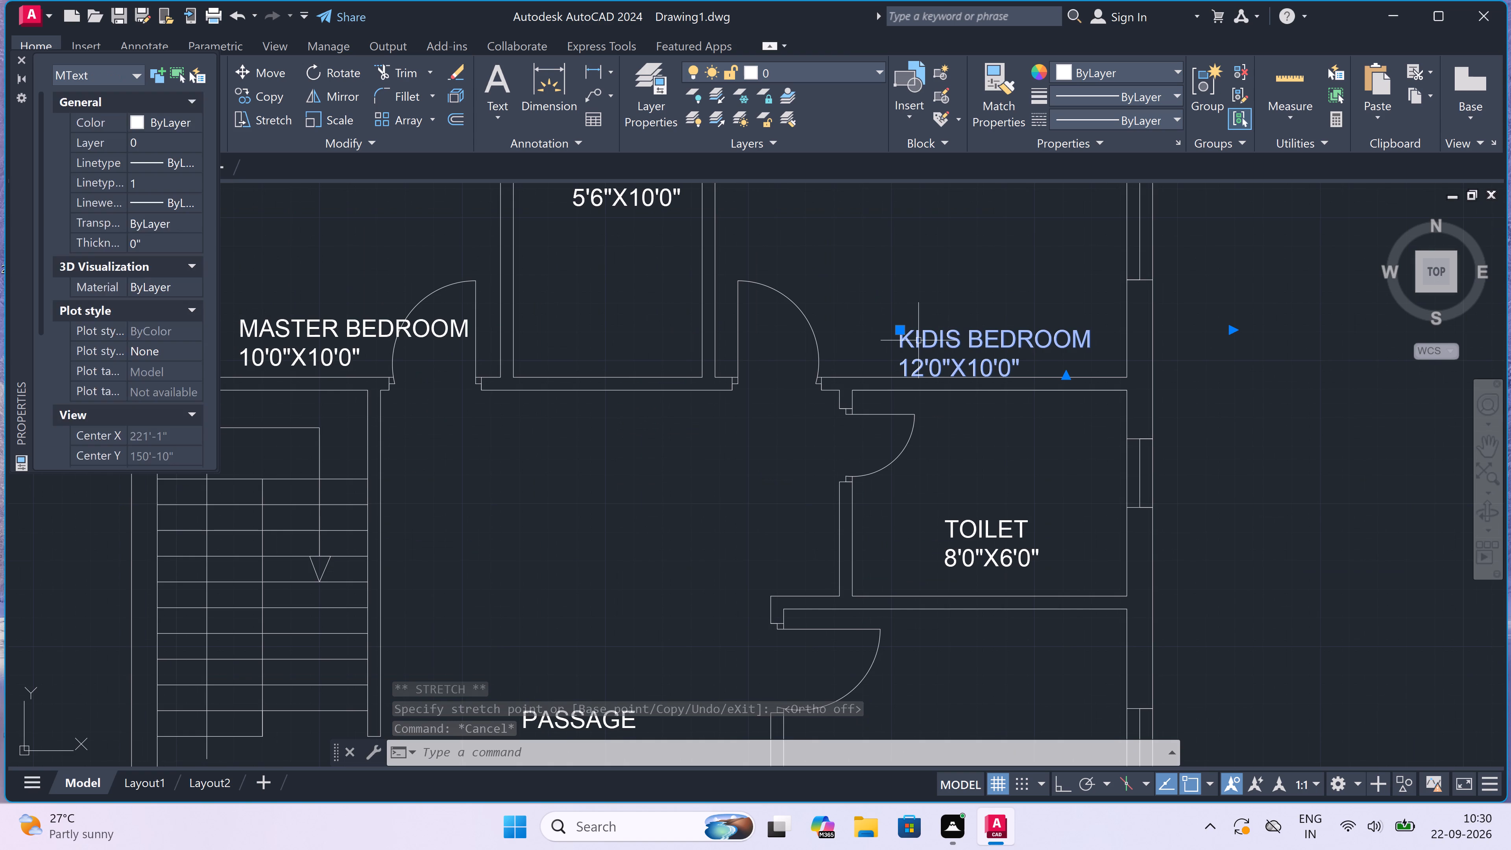
scroll(900, 337, "up", 1)
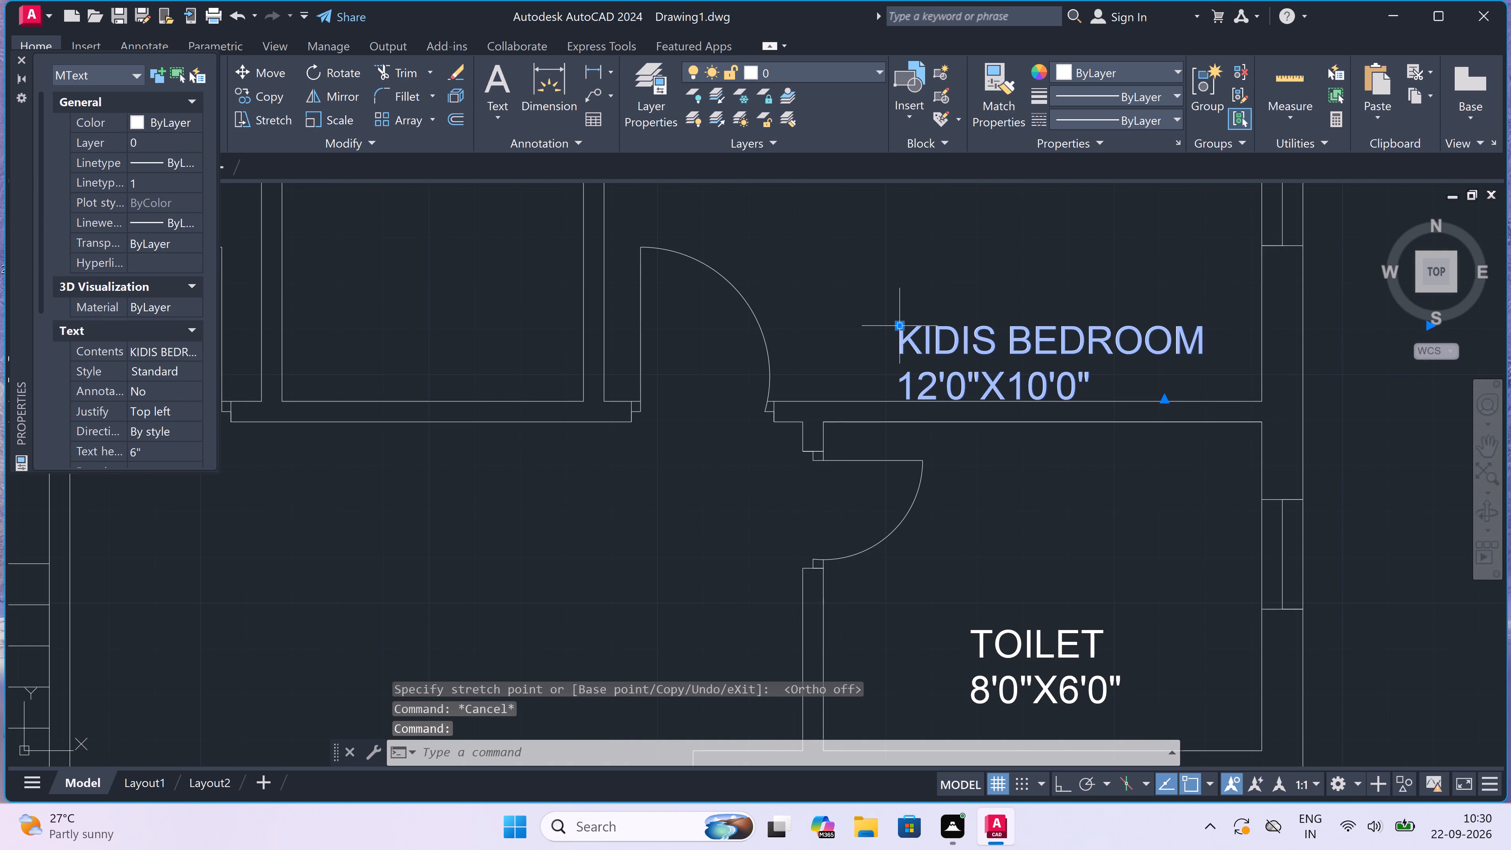
left_click(899, 324)
left_click(872, 305)
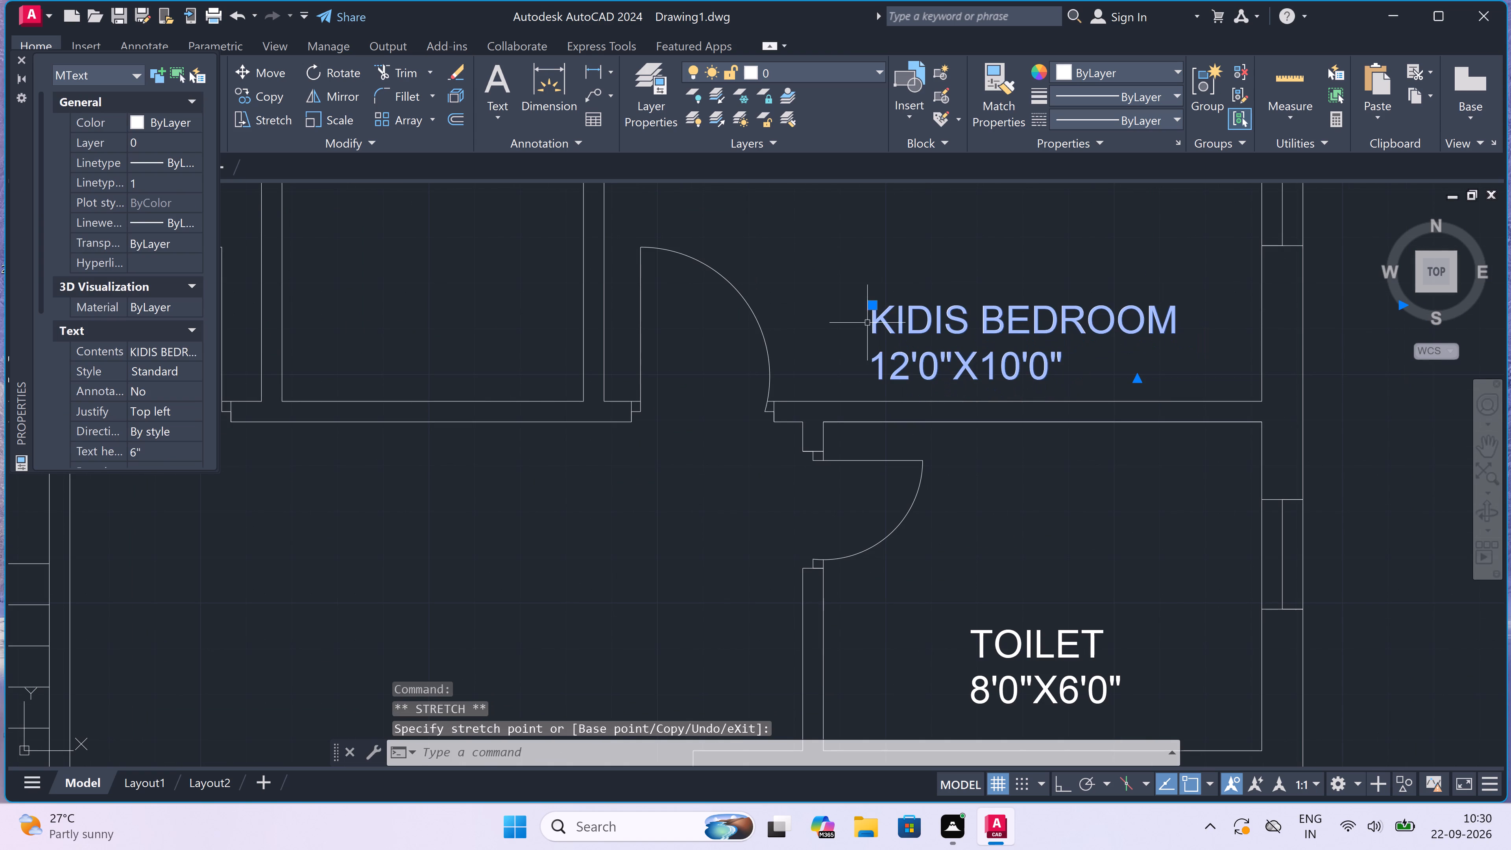
key("Escape")
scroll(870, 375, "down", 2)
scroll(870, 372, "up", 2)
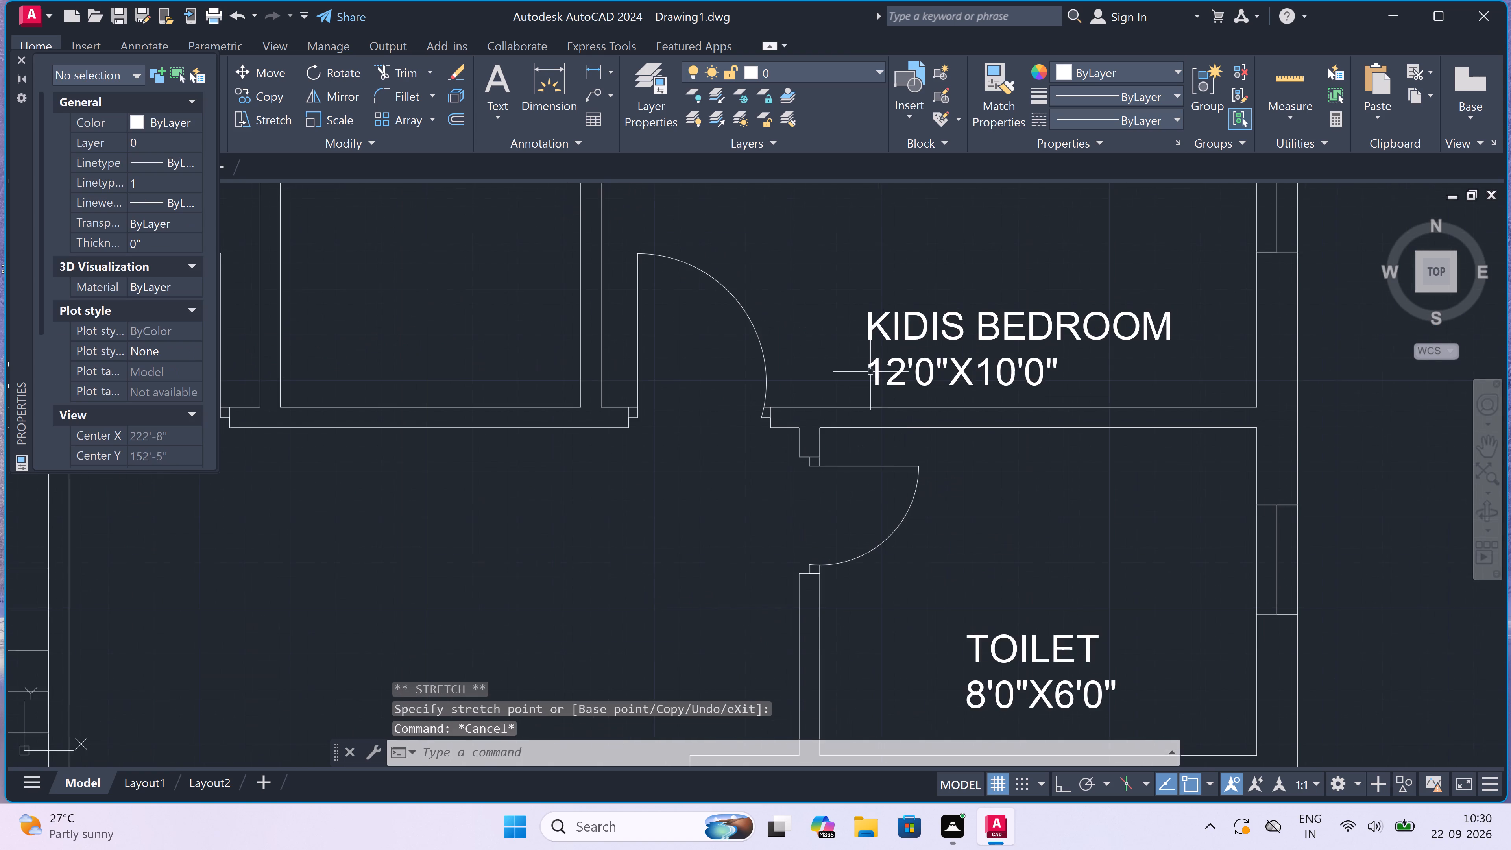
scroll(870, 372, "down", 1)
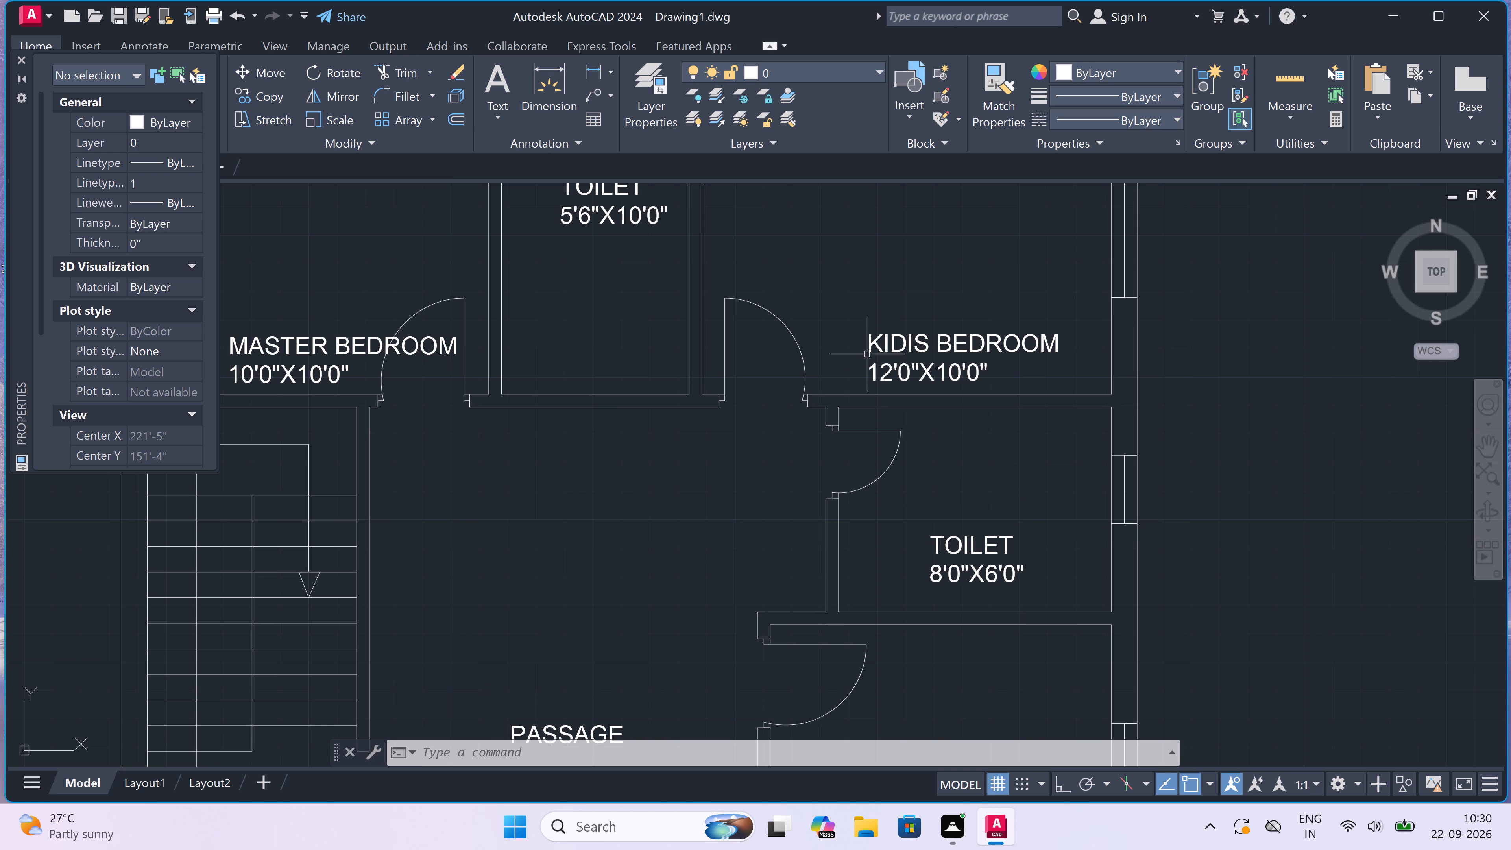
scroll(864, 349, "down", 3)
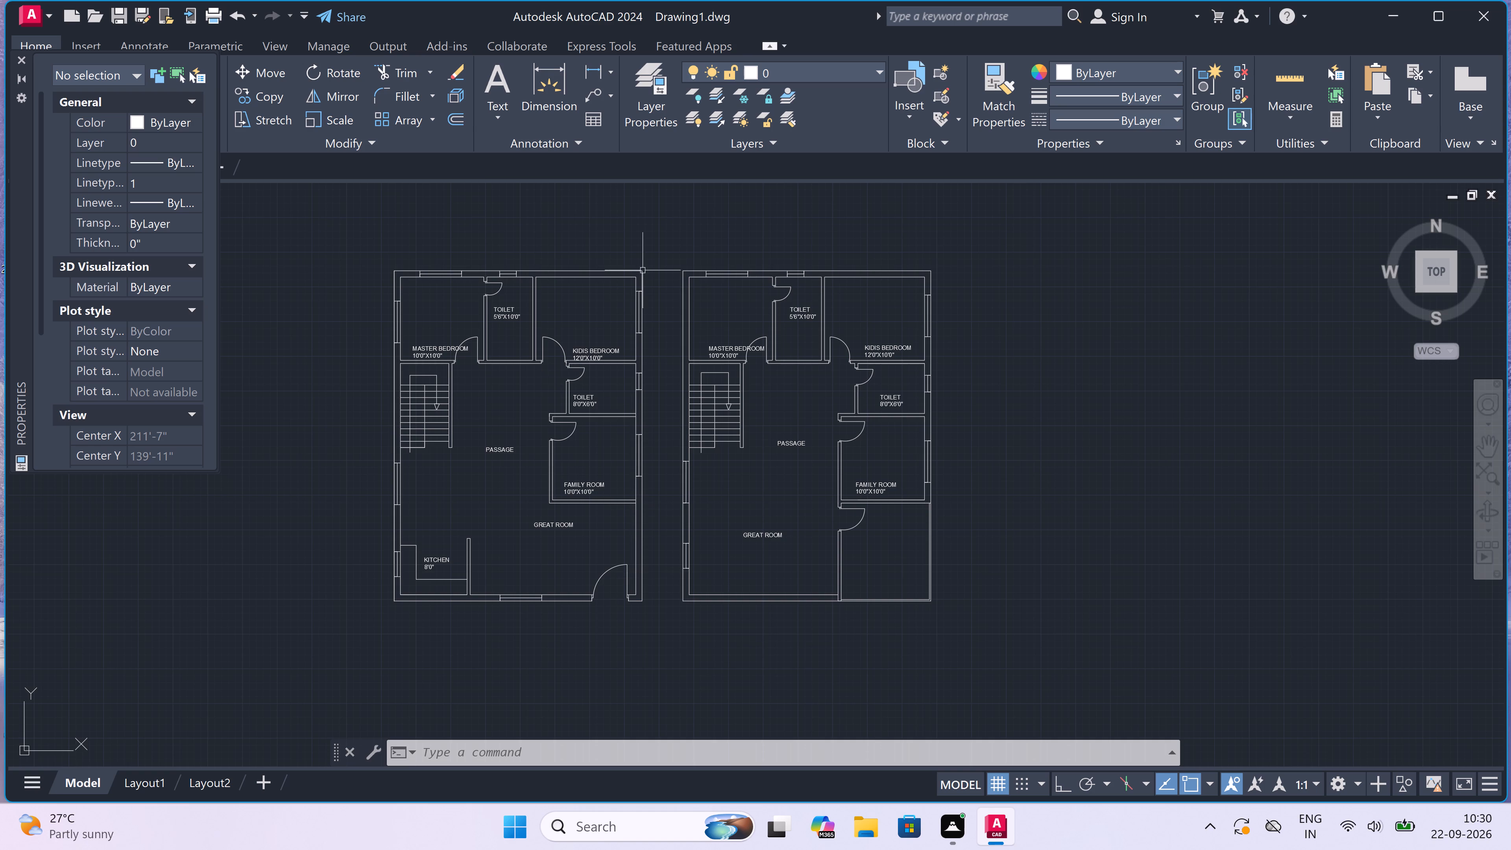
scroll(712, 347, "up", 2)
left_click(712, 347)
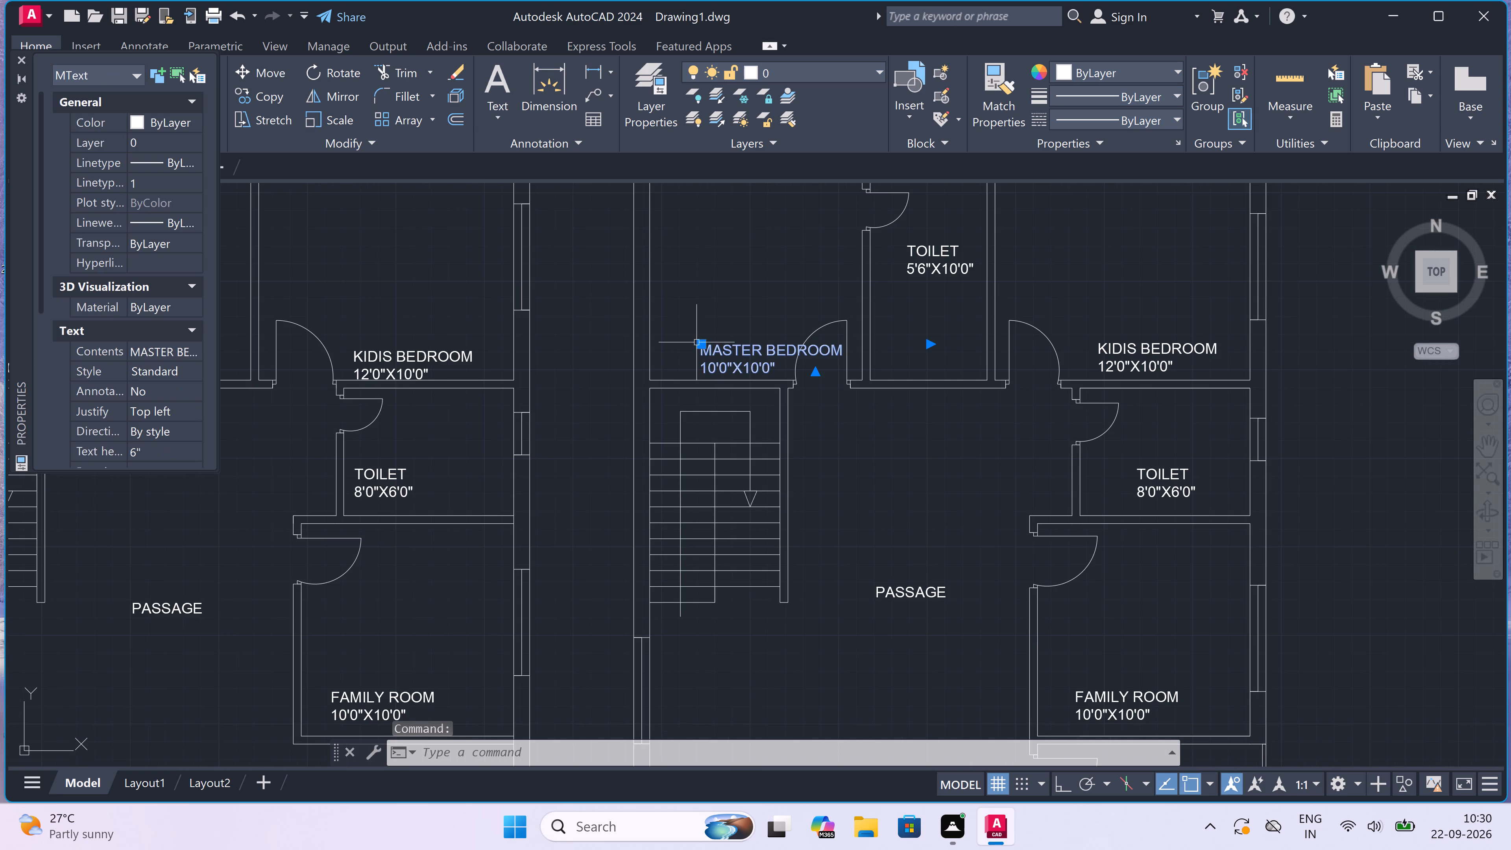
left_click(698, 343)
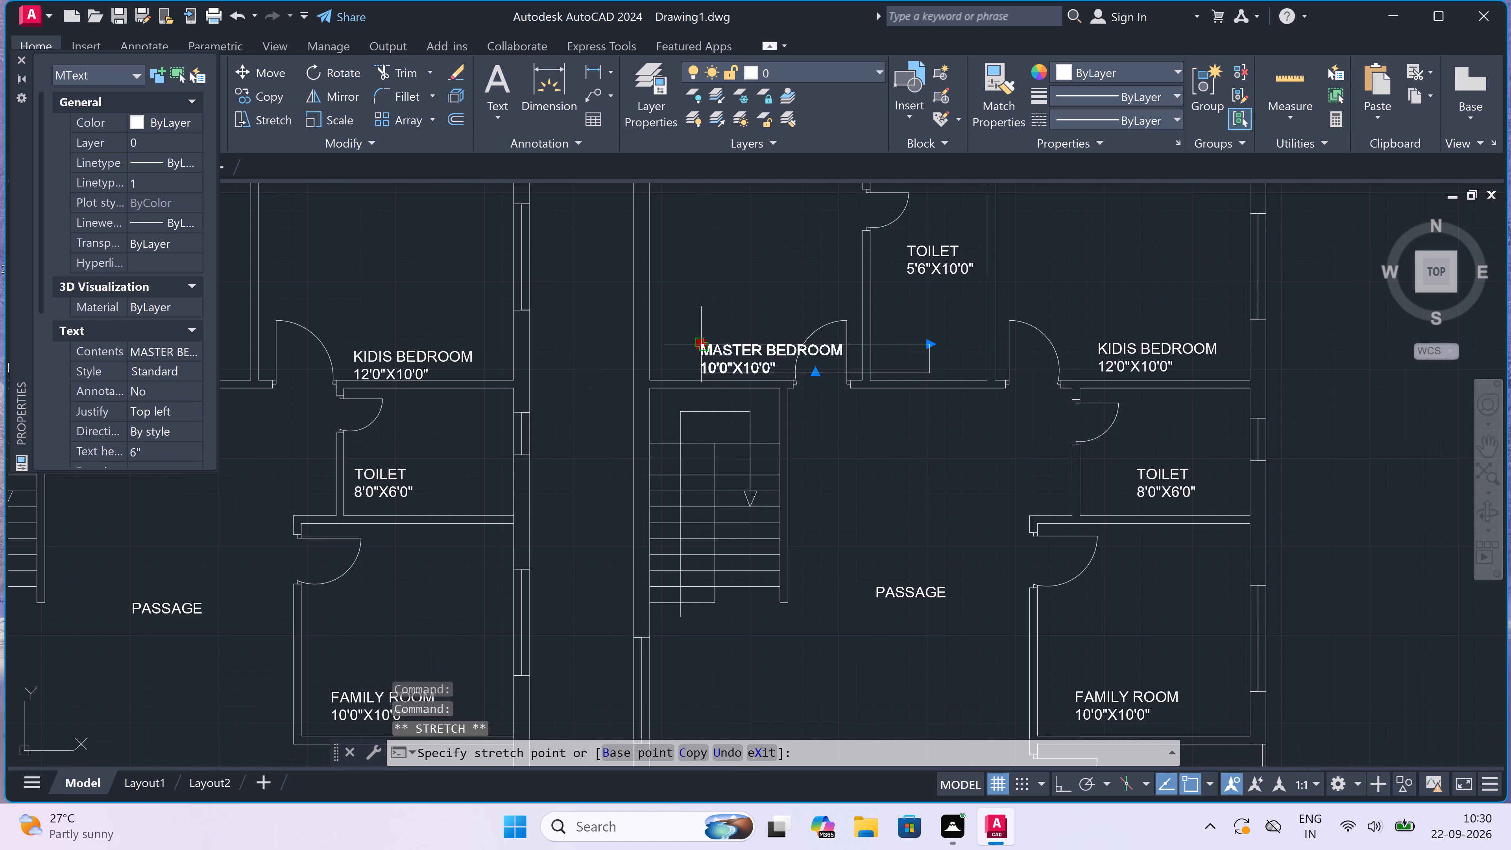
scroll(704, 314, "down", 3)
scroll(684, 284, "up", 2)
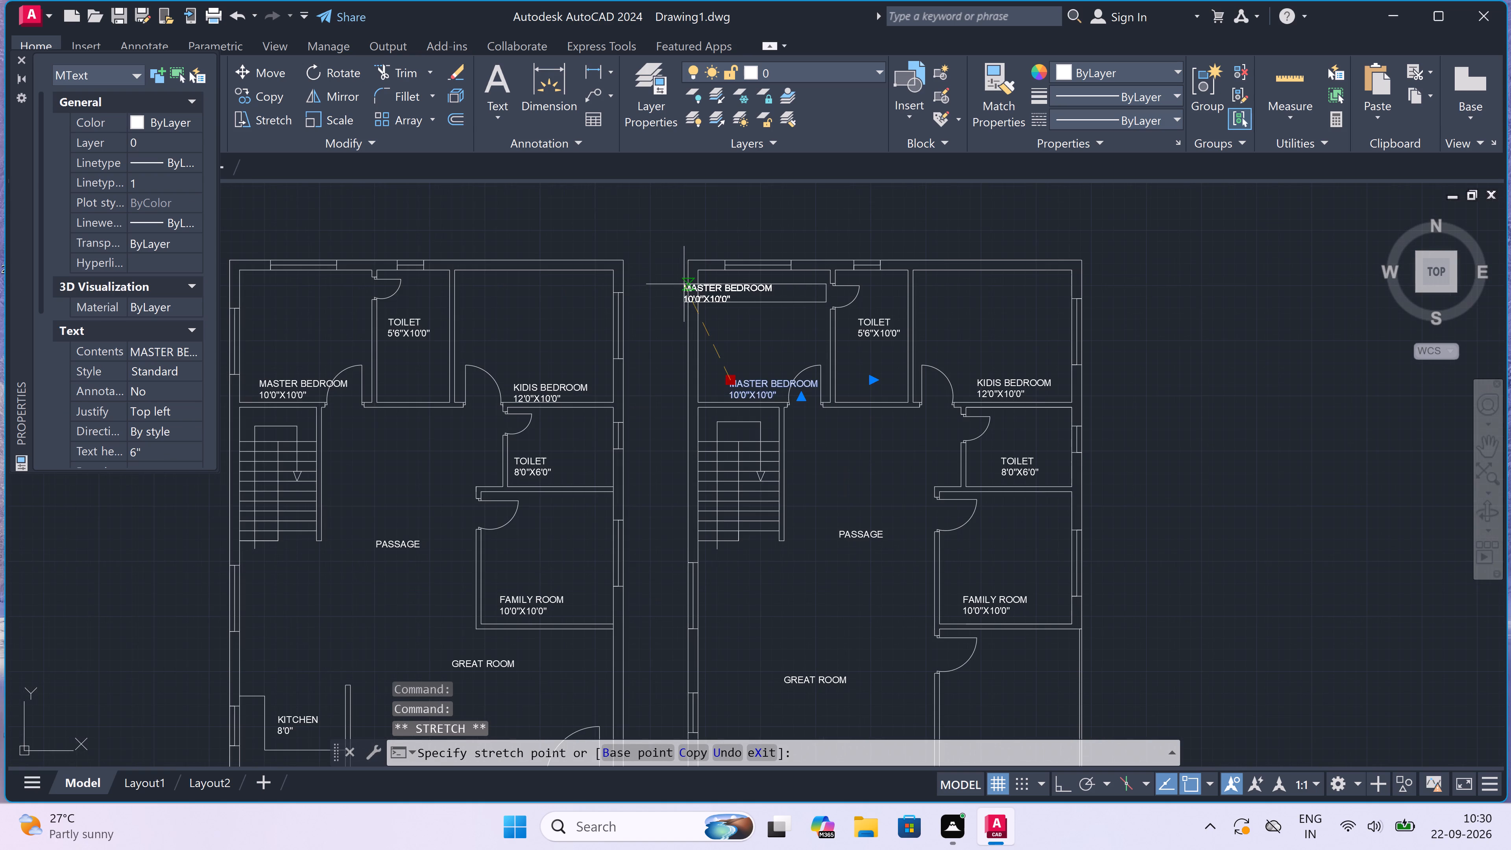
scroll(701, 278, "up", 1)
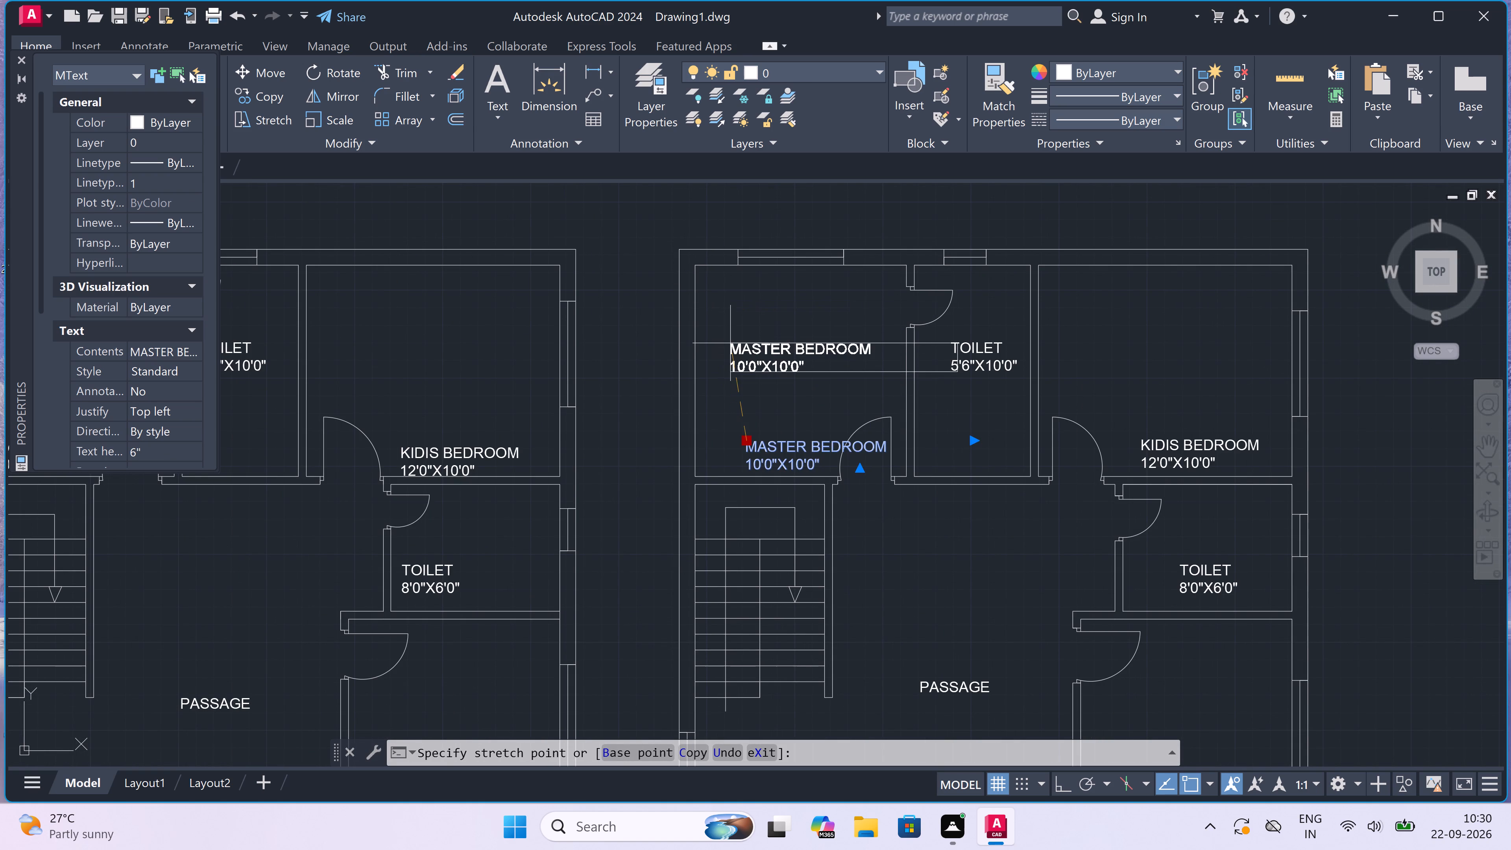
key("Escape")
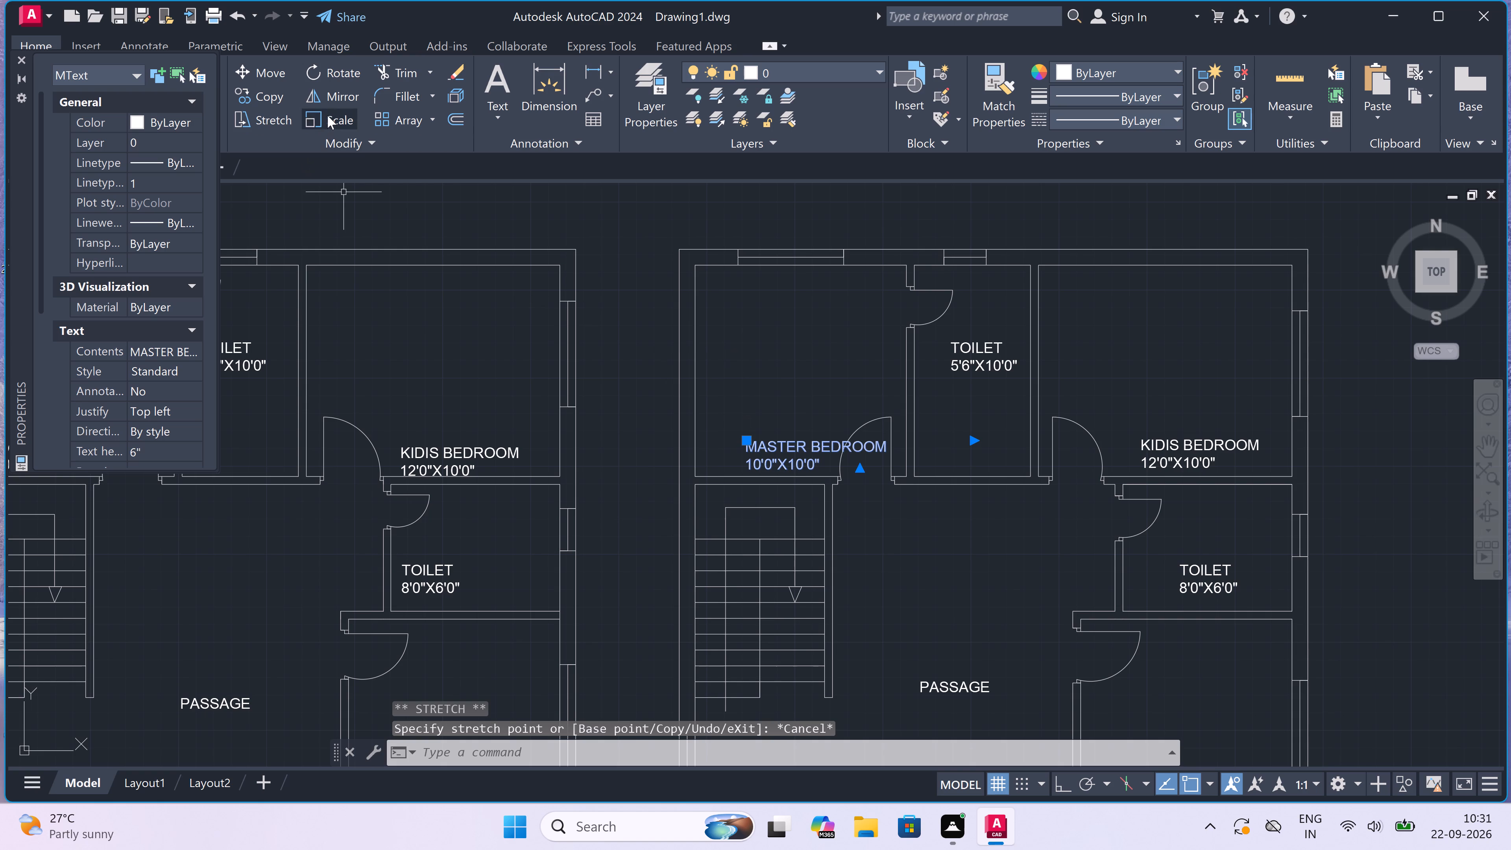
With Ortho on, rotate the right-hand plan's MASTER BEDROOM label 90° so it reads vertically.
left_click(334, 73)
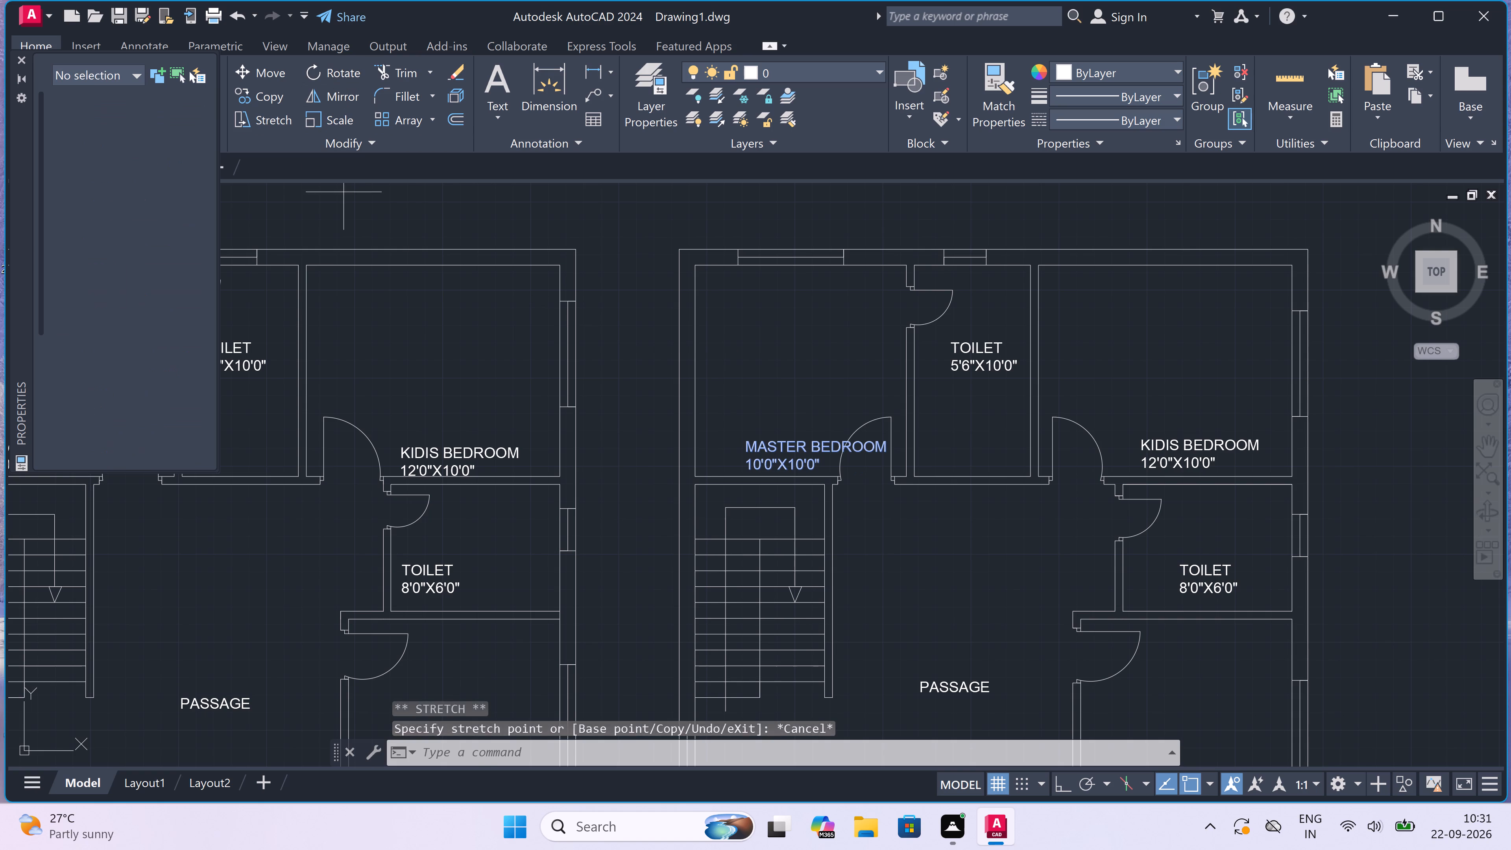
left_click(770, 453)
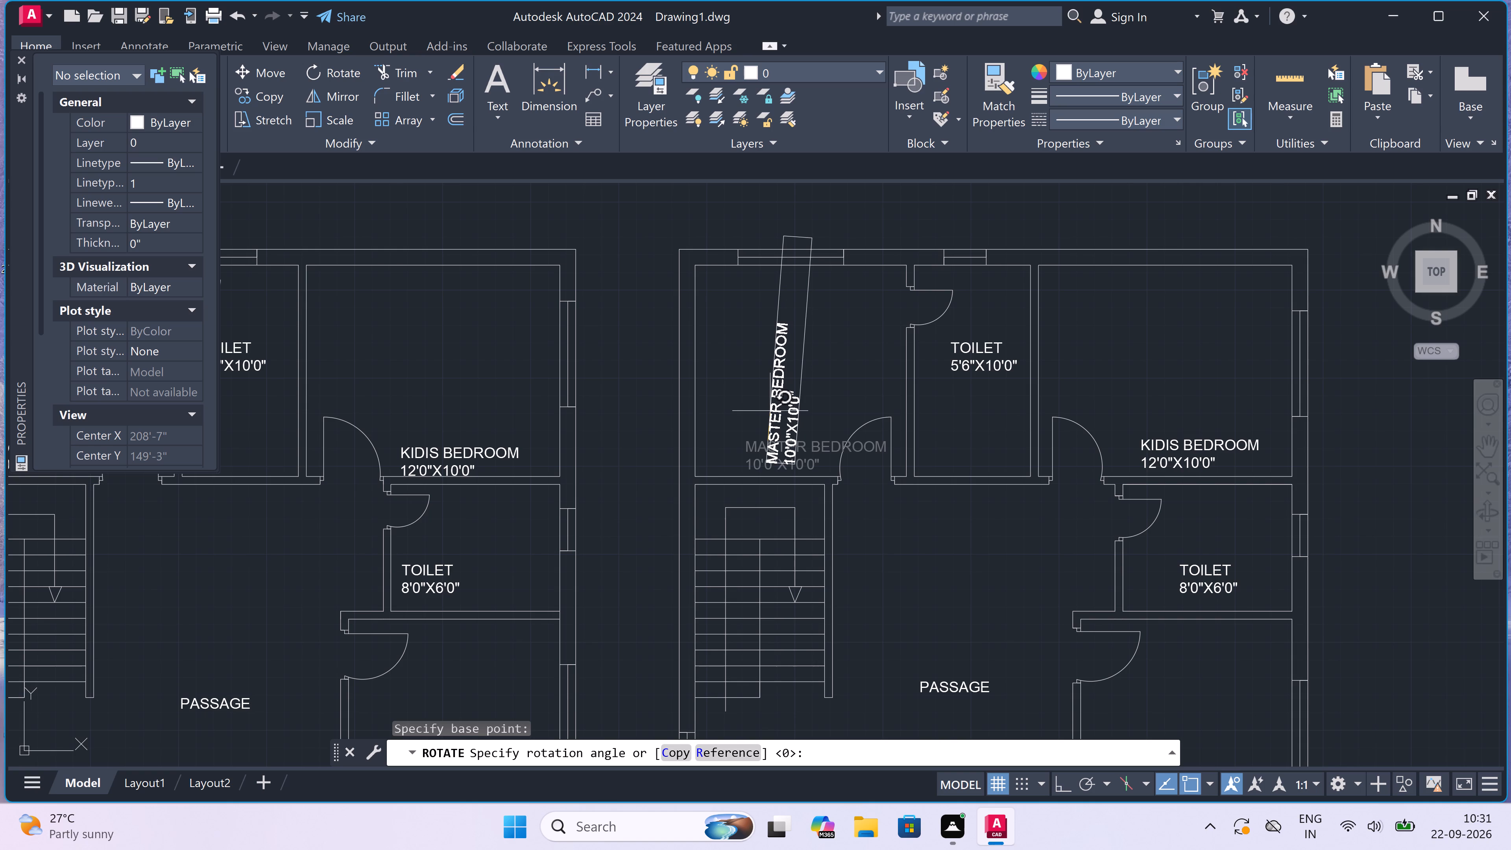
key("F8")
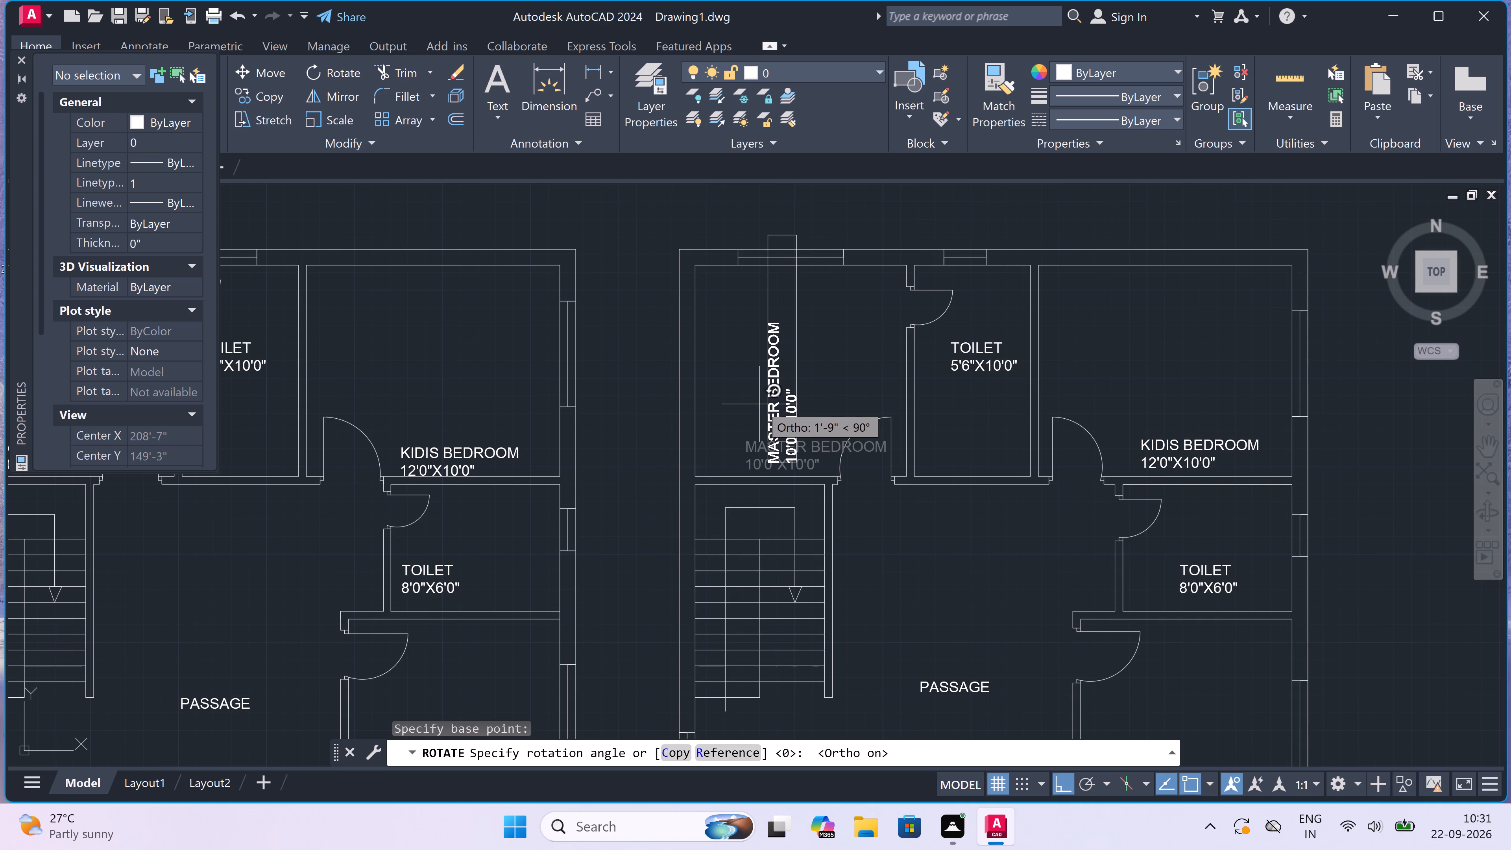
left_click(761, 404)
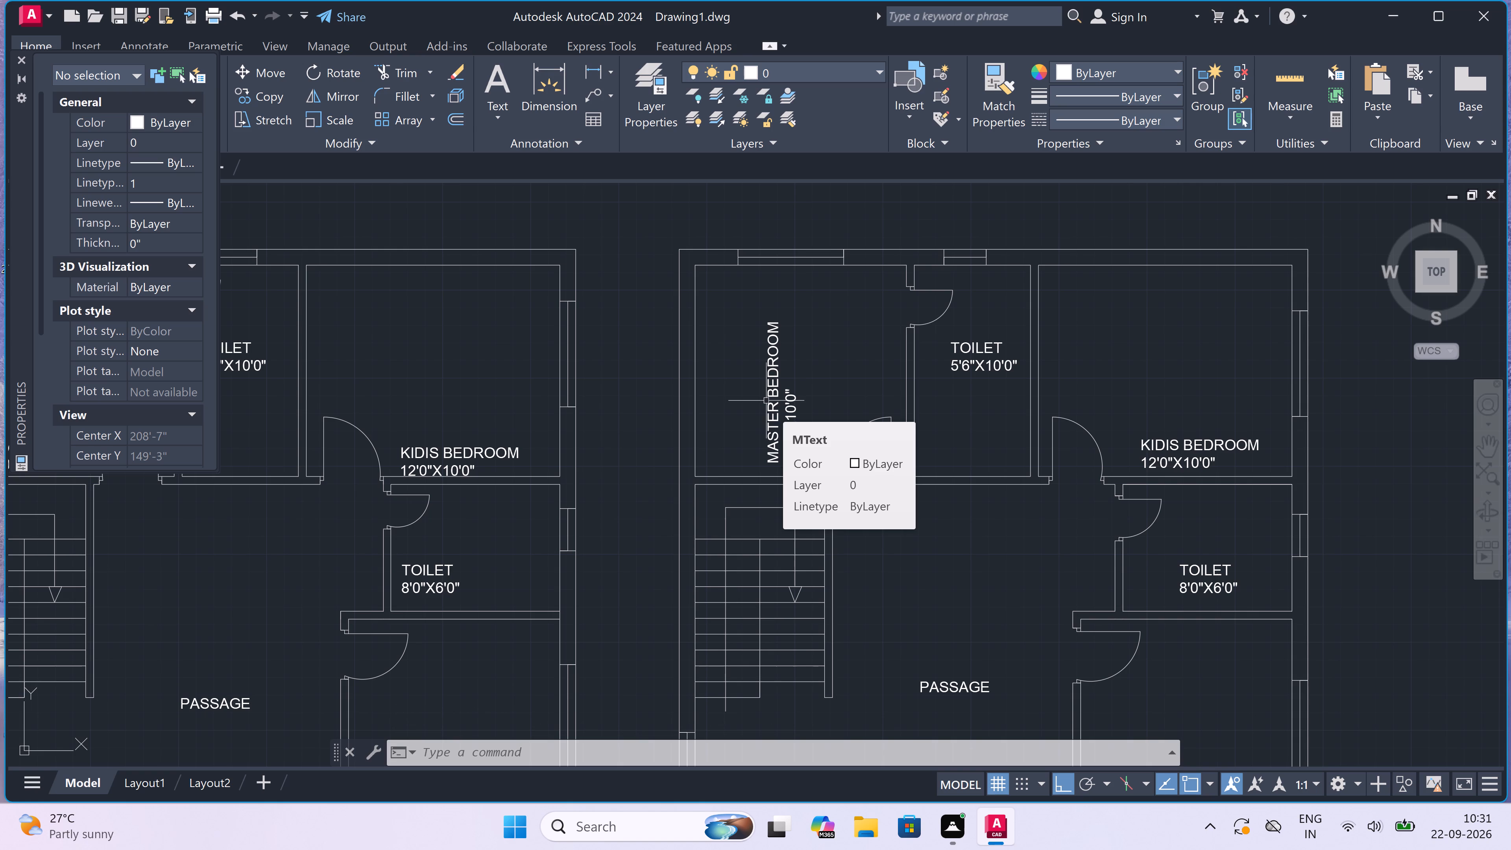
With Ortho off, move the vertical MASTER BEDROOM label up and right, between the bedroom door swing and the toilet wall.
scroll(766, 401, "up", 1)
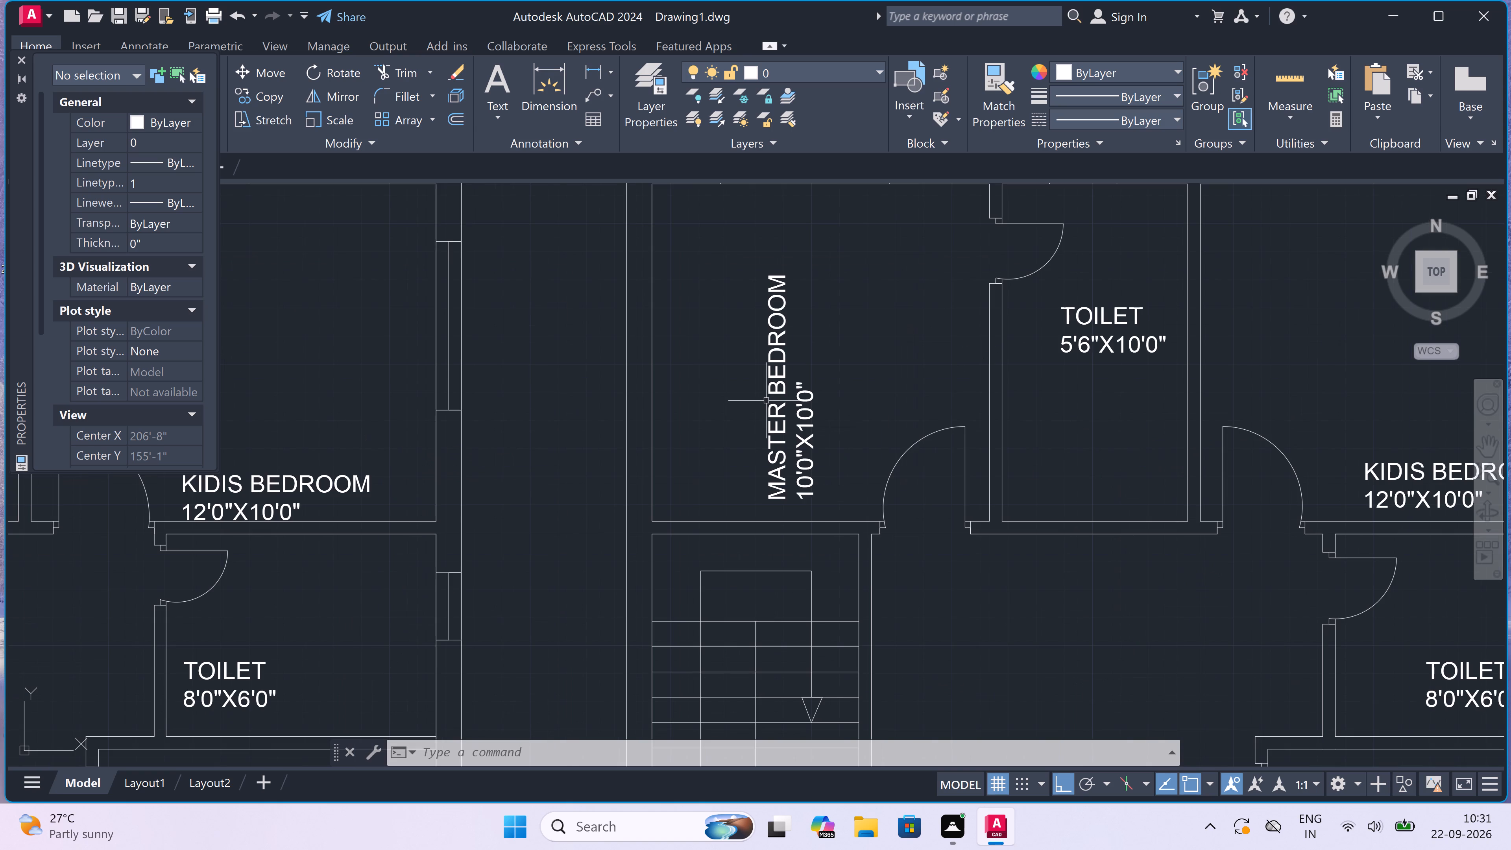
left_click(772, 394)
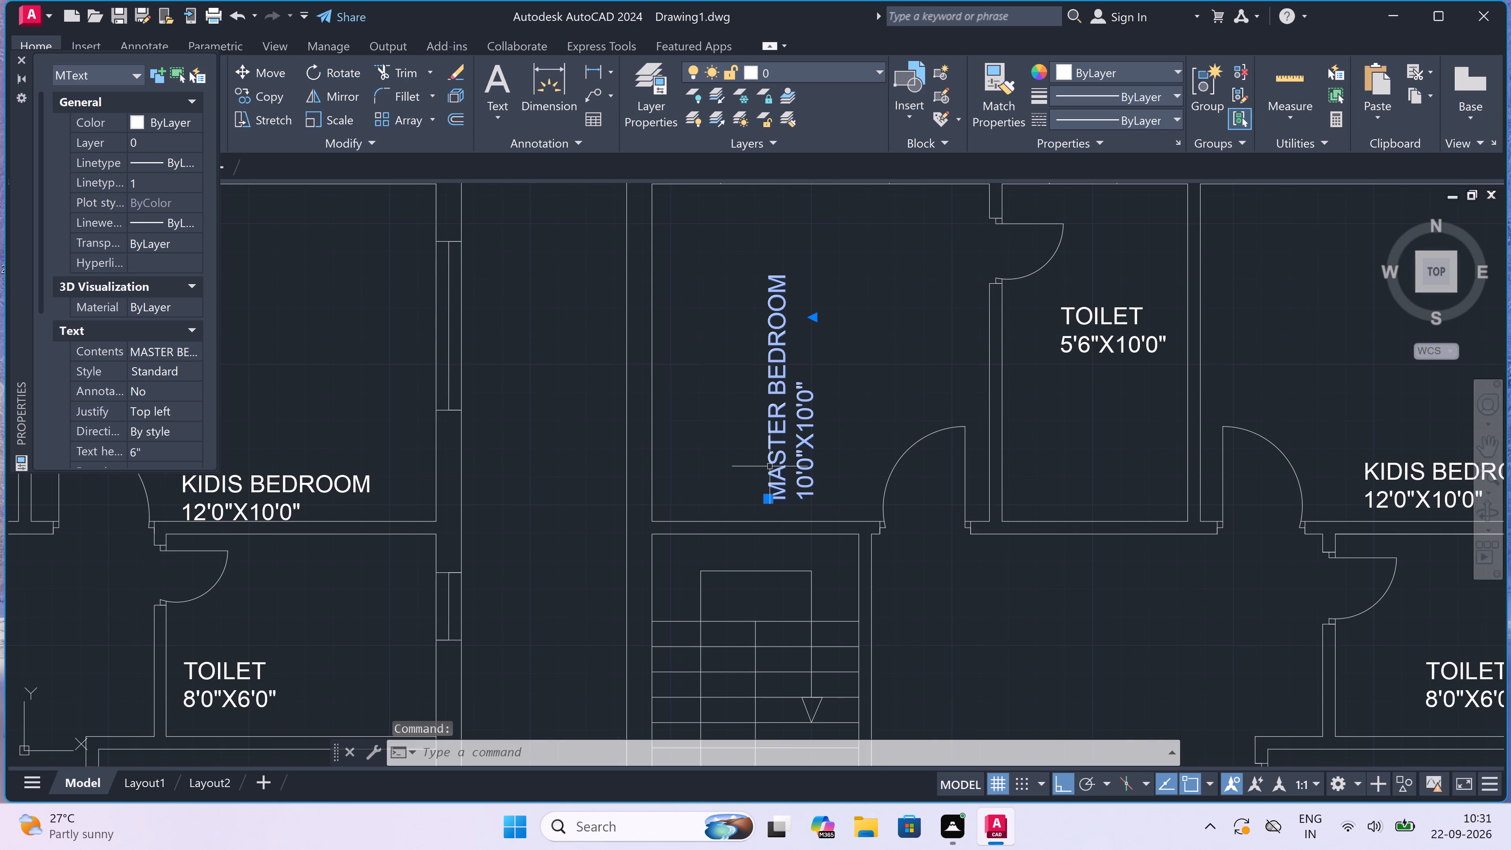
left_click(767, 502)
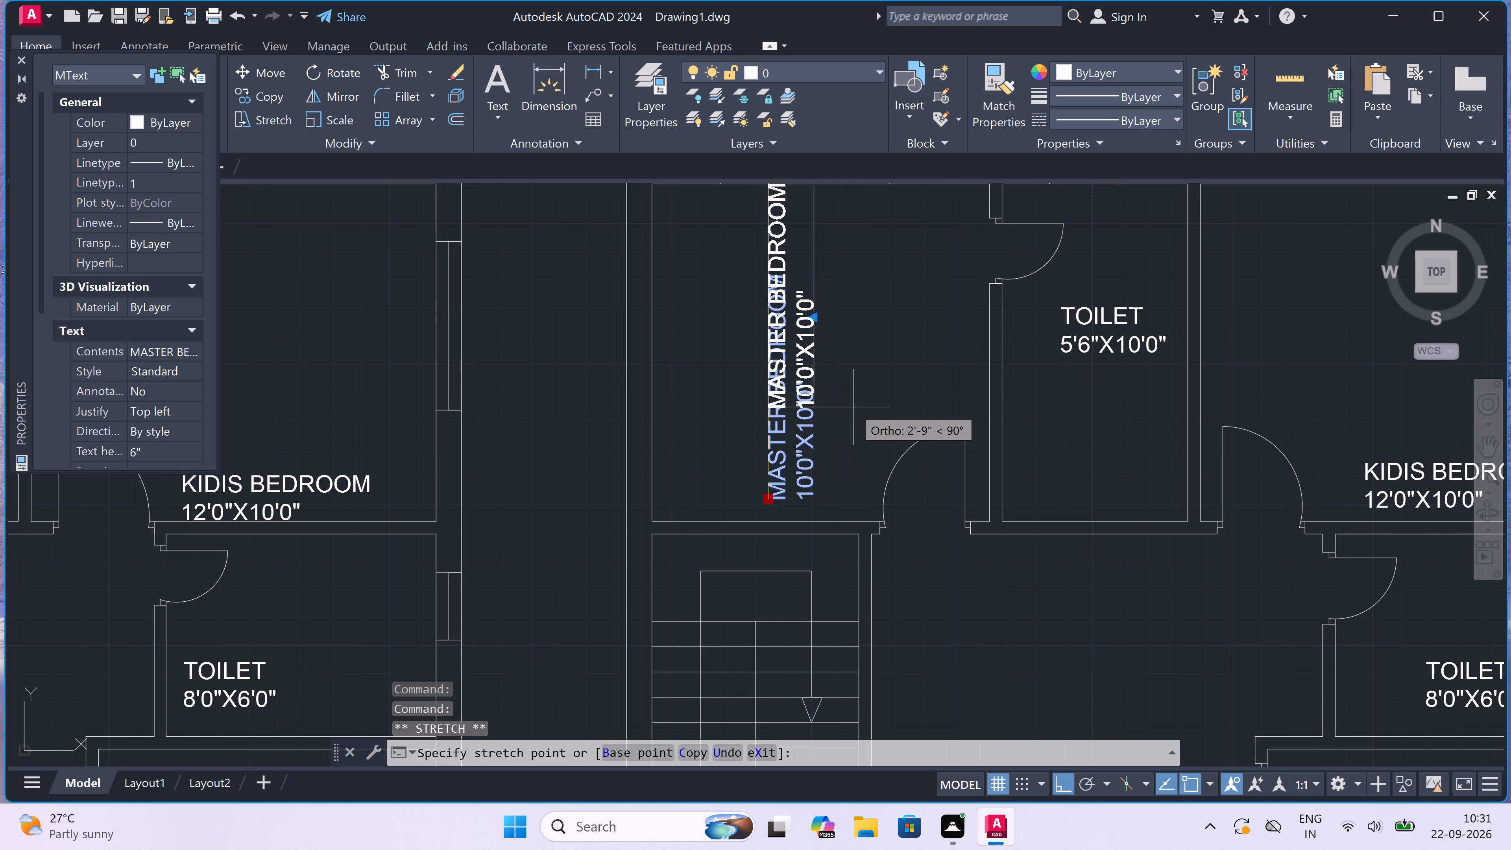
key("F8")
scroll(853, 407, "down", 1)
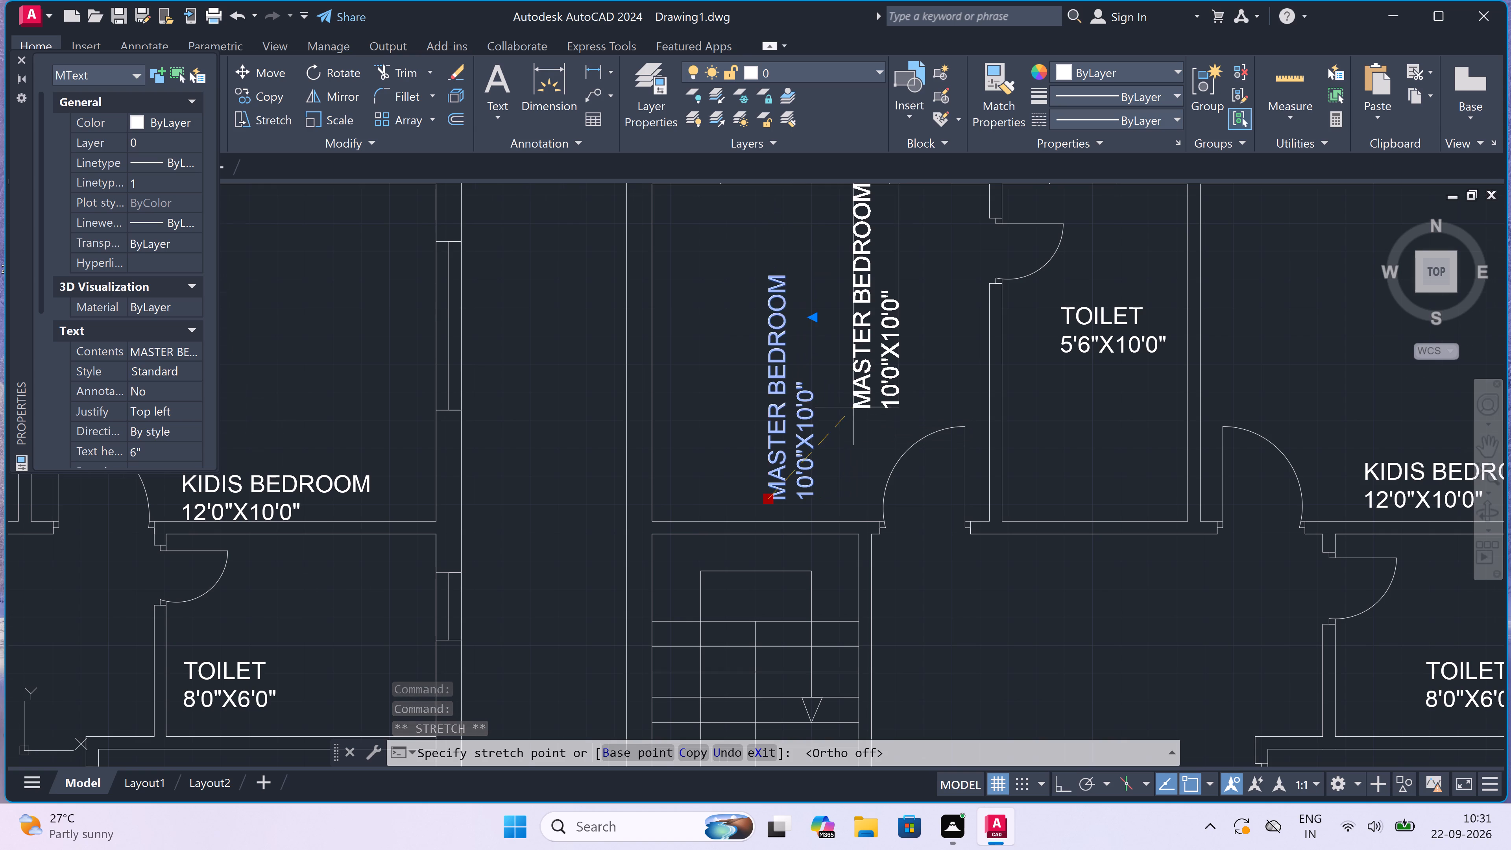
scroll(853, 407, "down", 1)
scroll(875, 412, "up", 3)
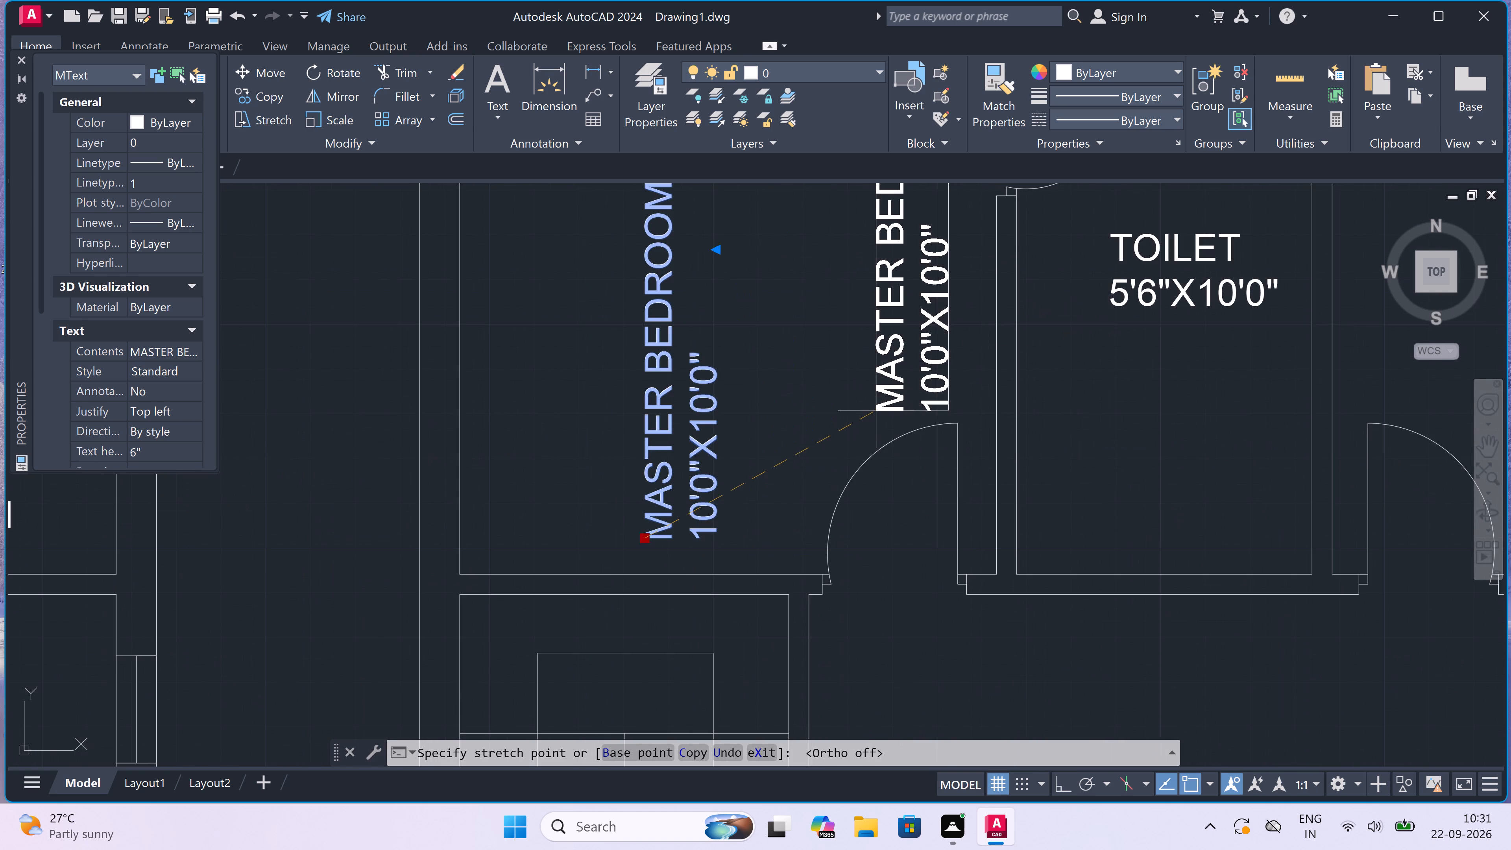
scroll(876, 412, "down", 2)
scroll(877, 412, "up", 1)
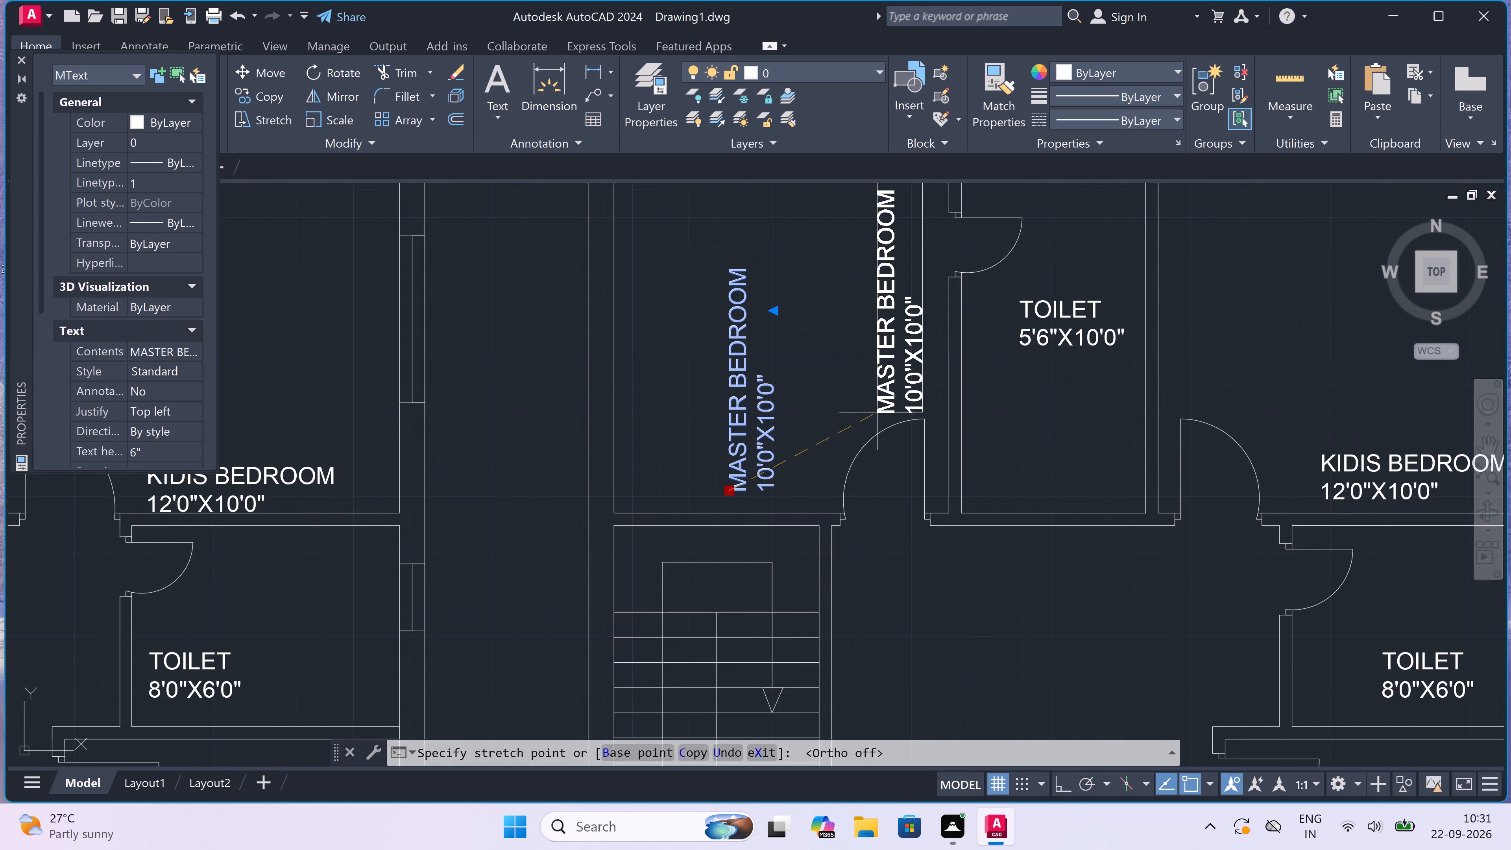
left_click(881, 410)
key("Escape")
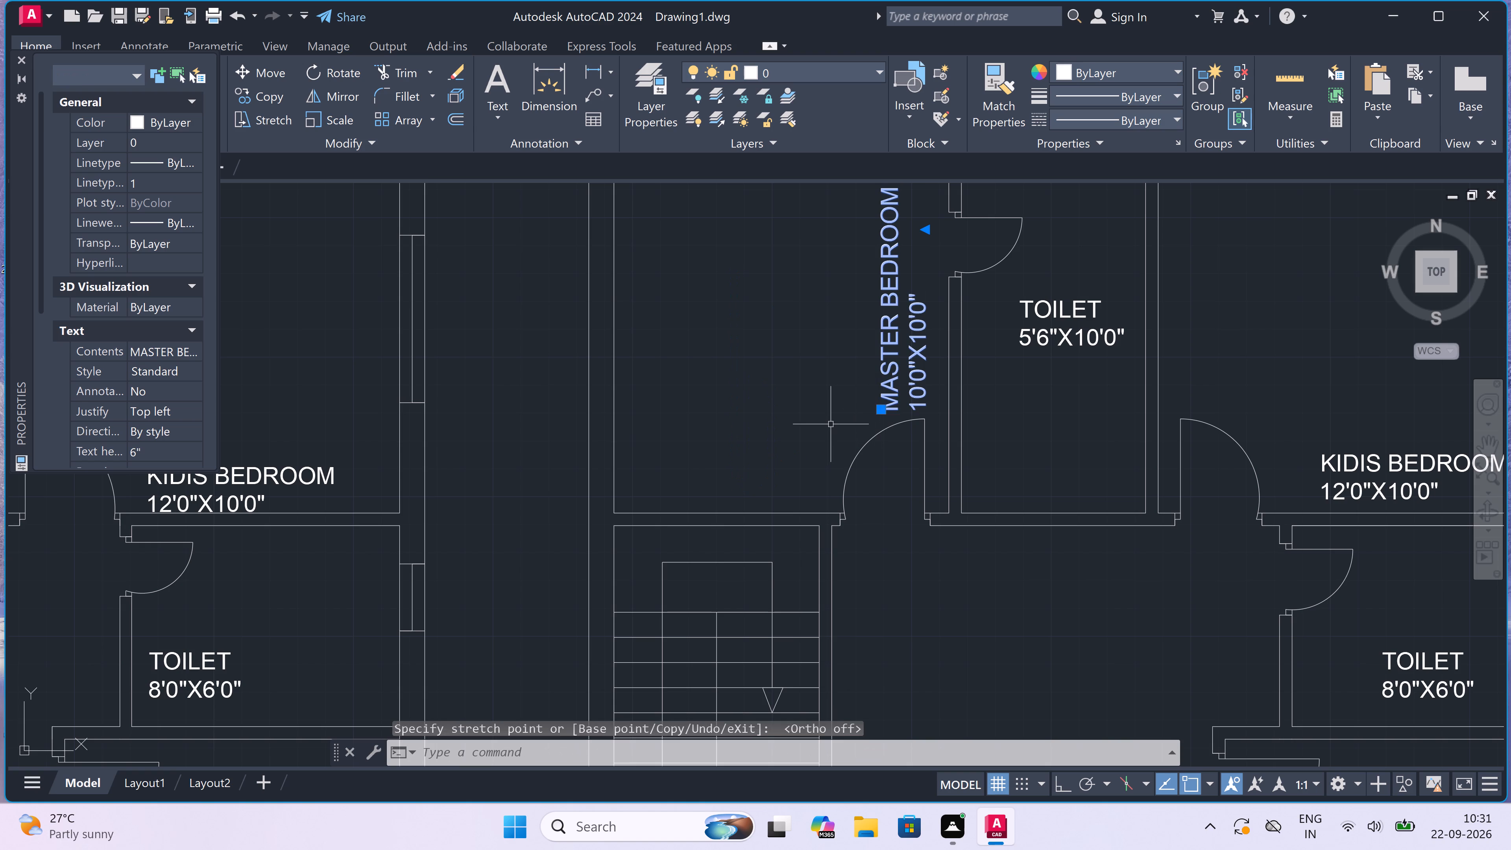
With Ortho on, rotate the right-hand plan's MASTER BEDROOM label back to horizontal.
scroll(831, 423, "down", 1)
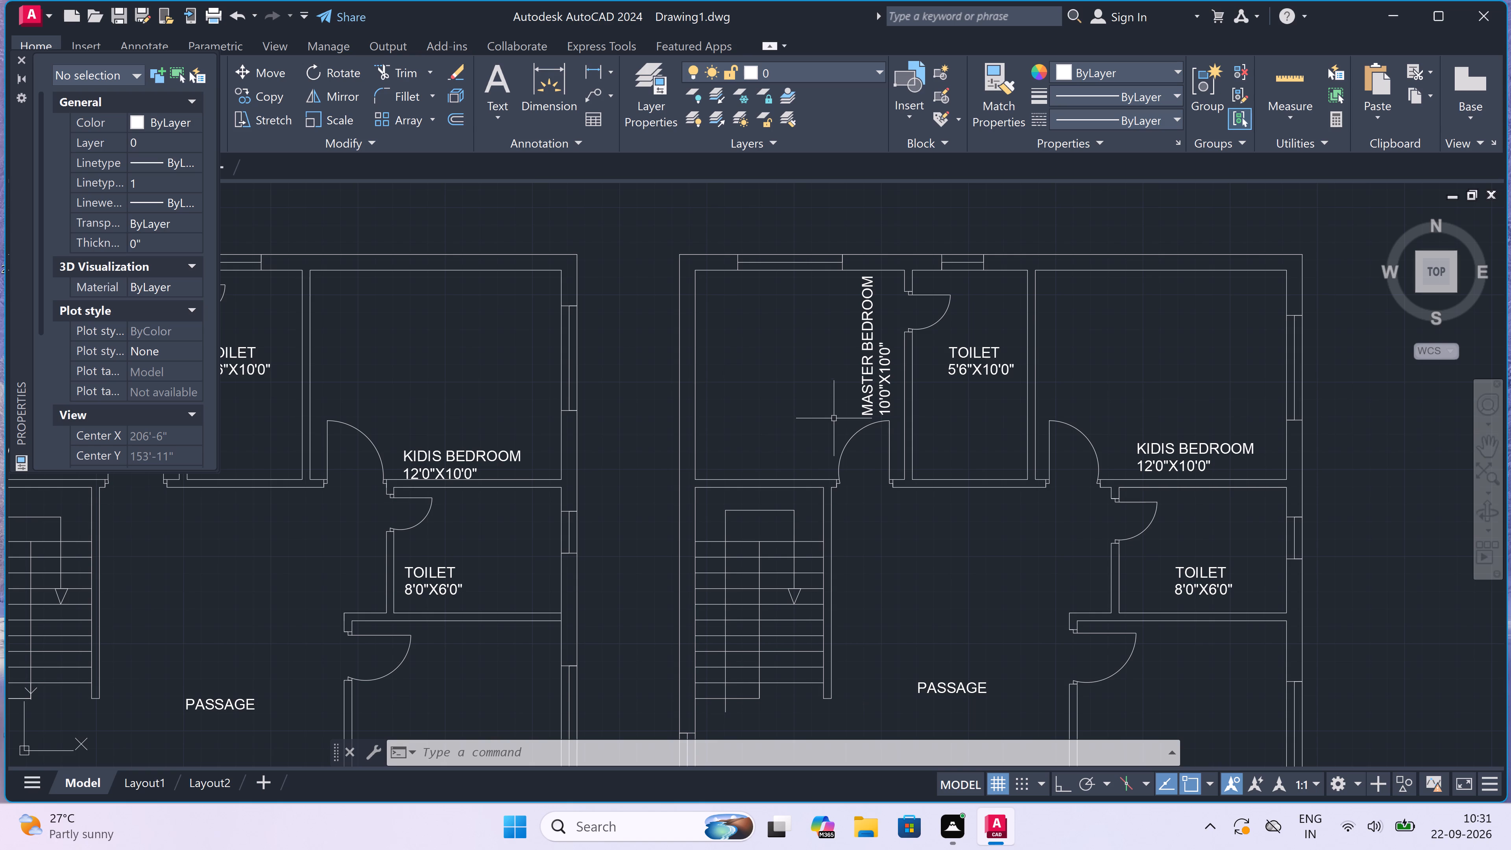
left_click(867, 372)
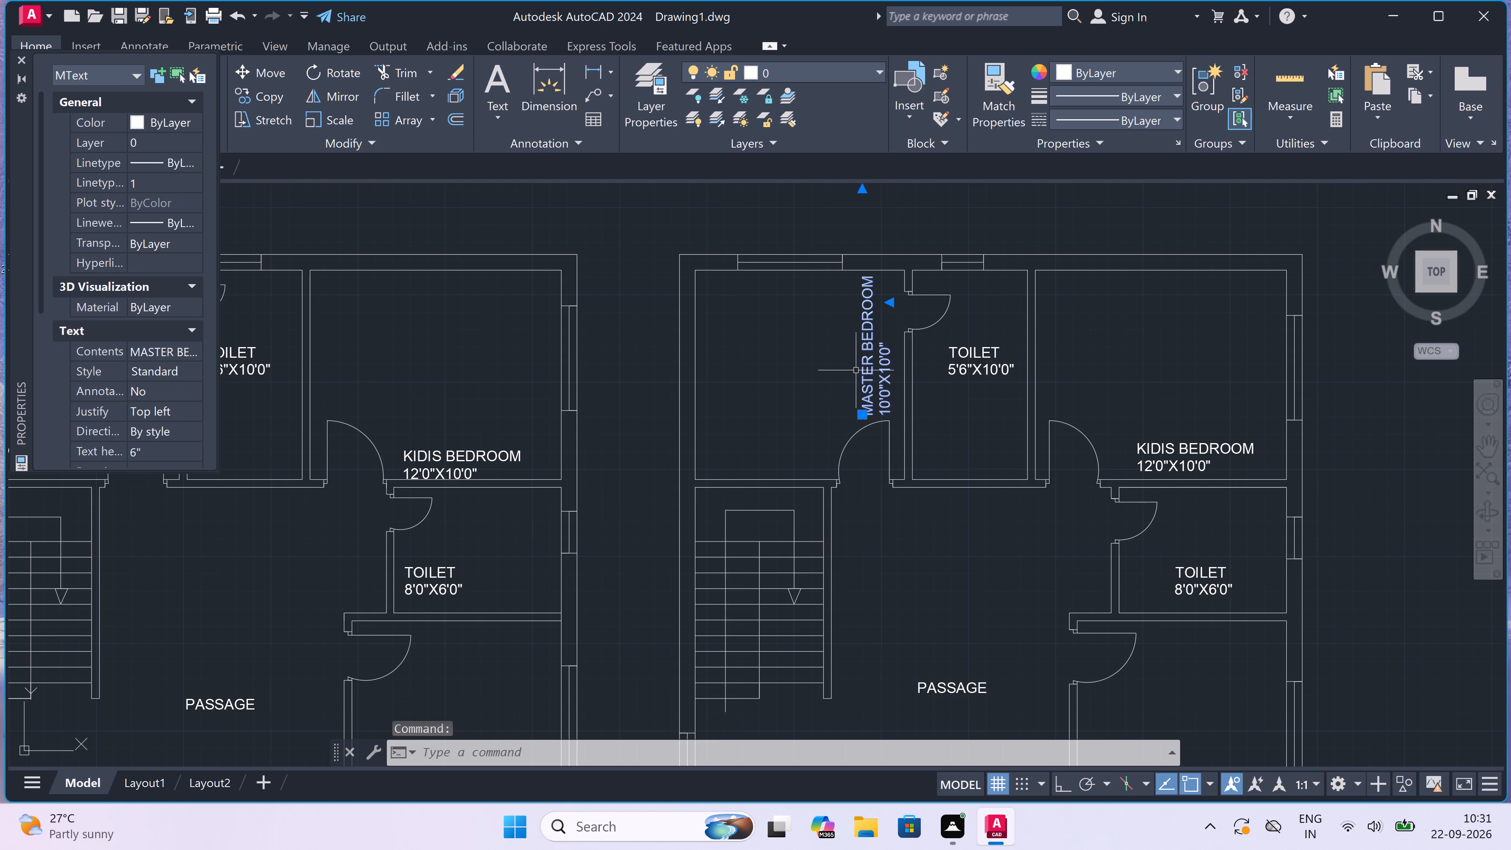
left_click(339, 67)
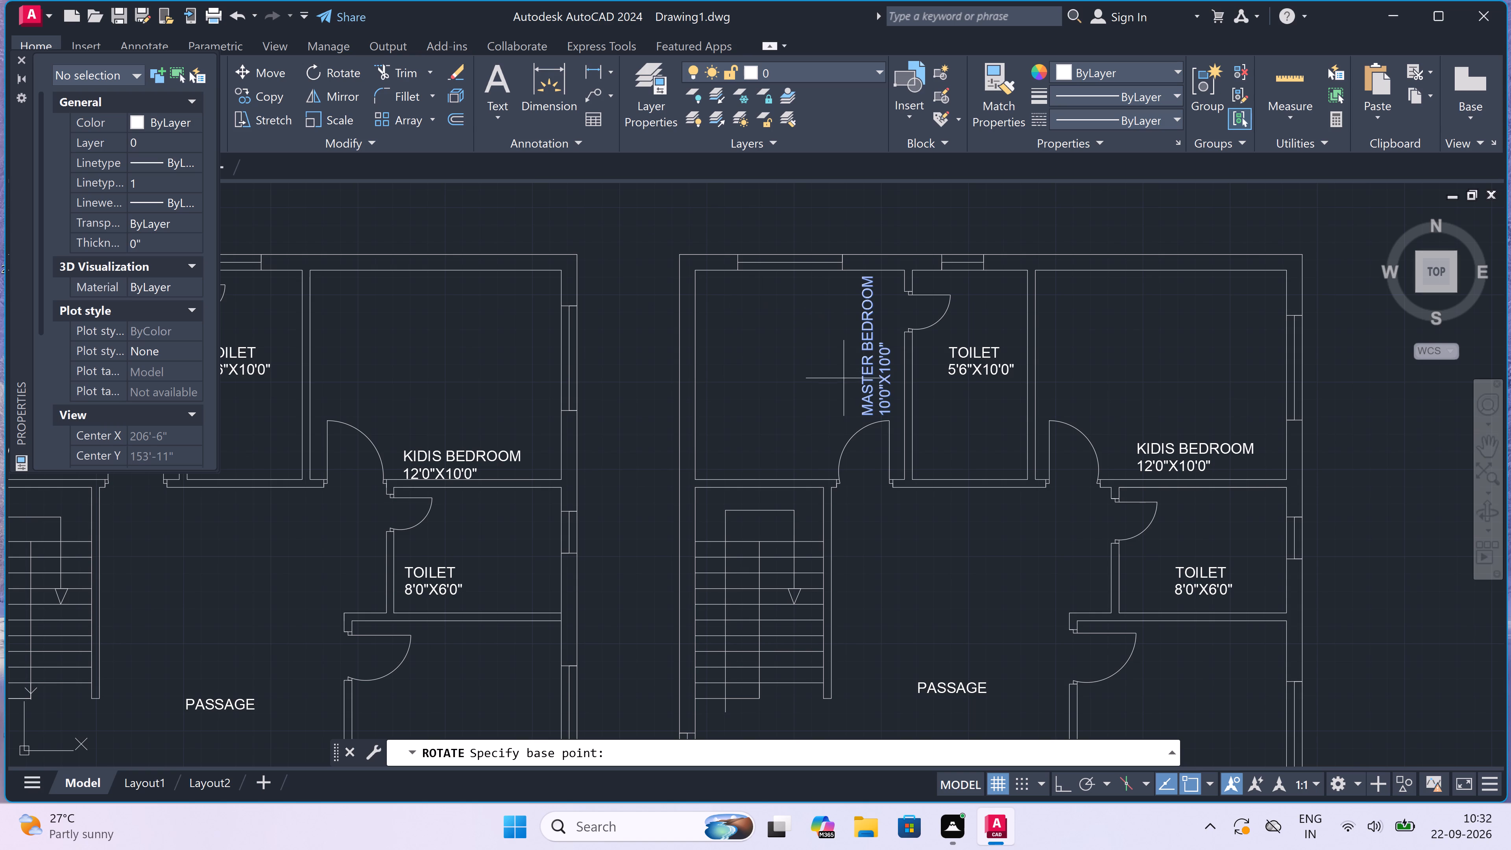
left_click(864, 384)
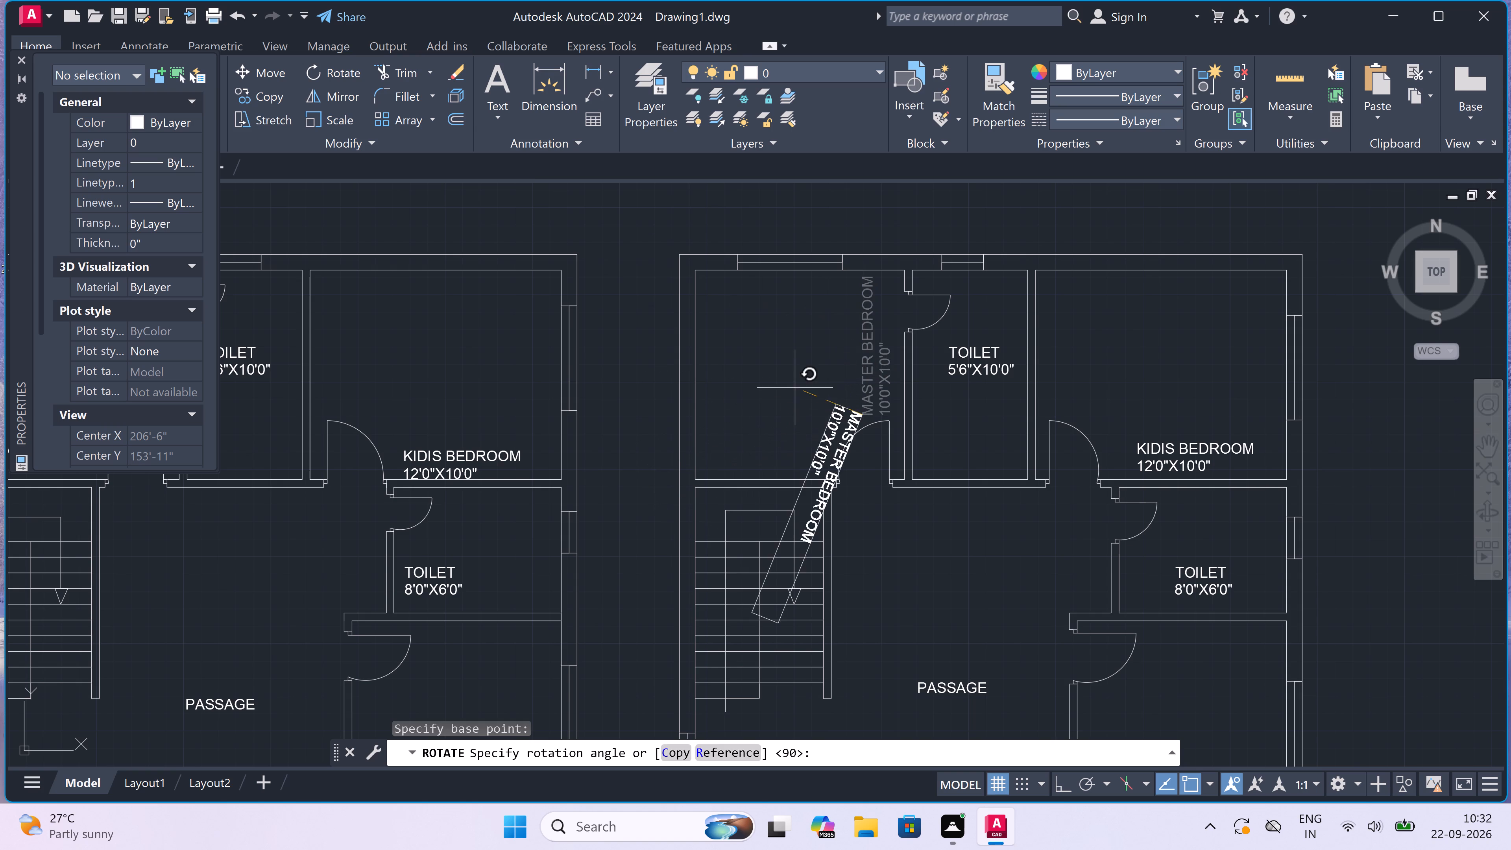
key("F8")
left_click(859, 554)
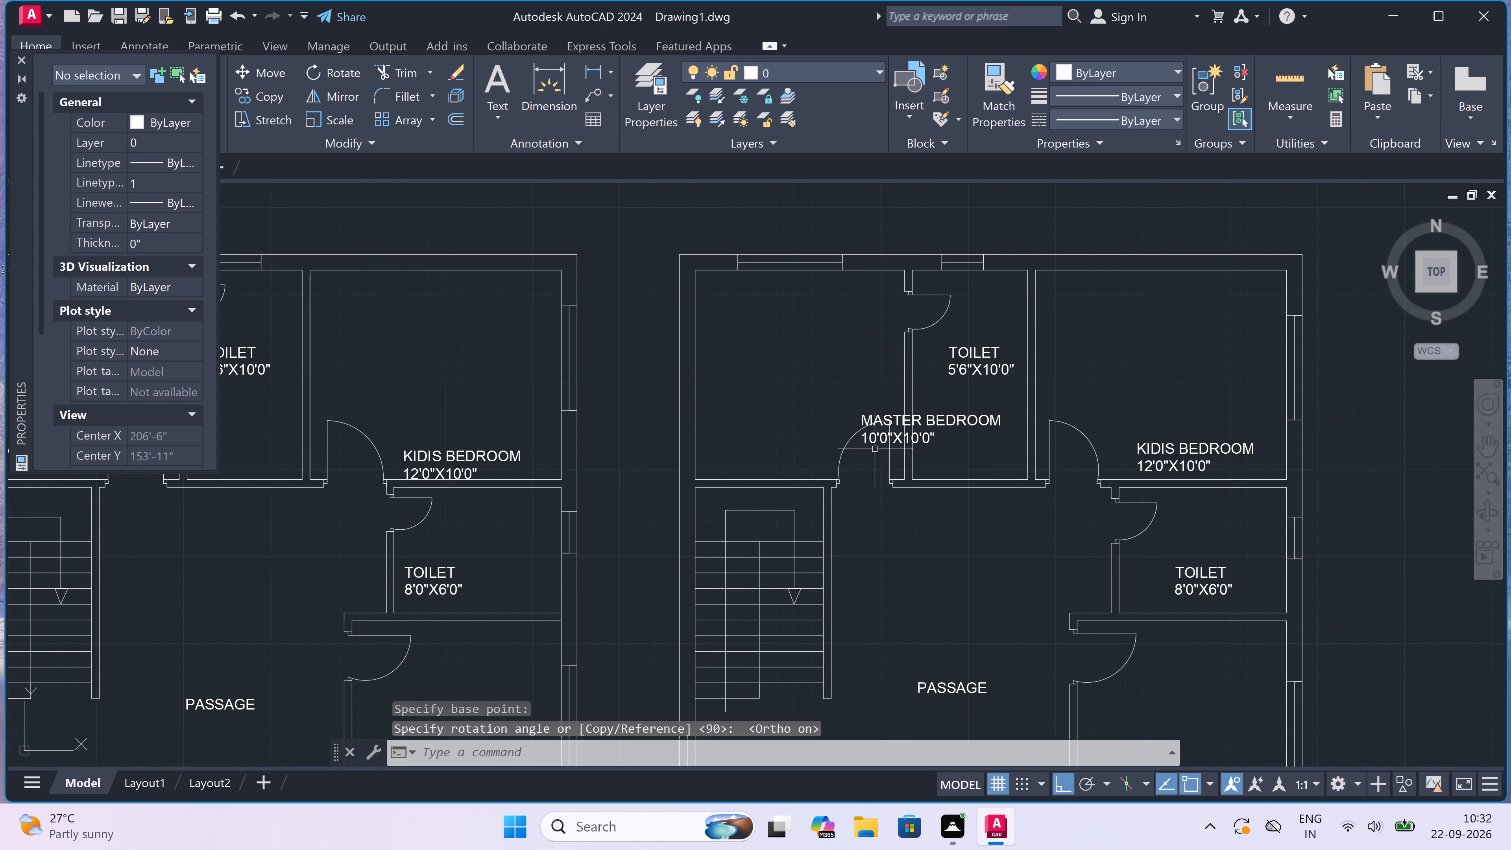
With Ortho off, move the right-hand plan's MASTER BEDROOM label left and down, just inside the bedroom's left wall and clear of the door swing.
left_click(865, 421)
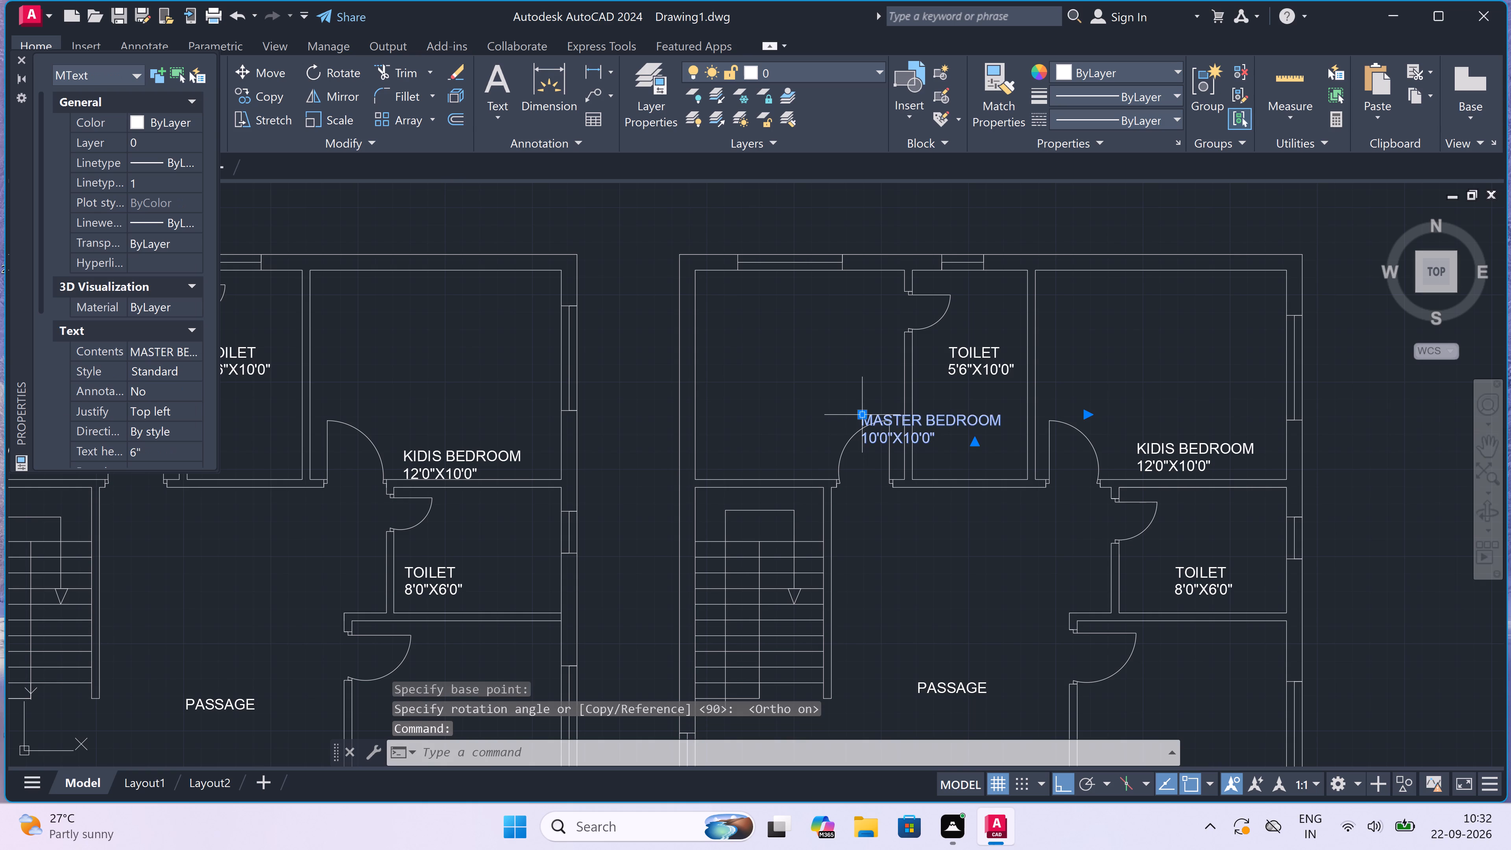
left_click(860, 414)
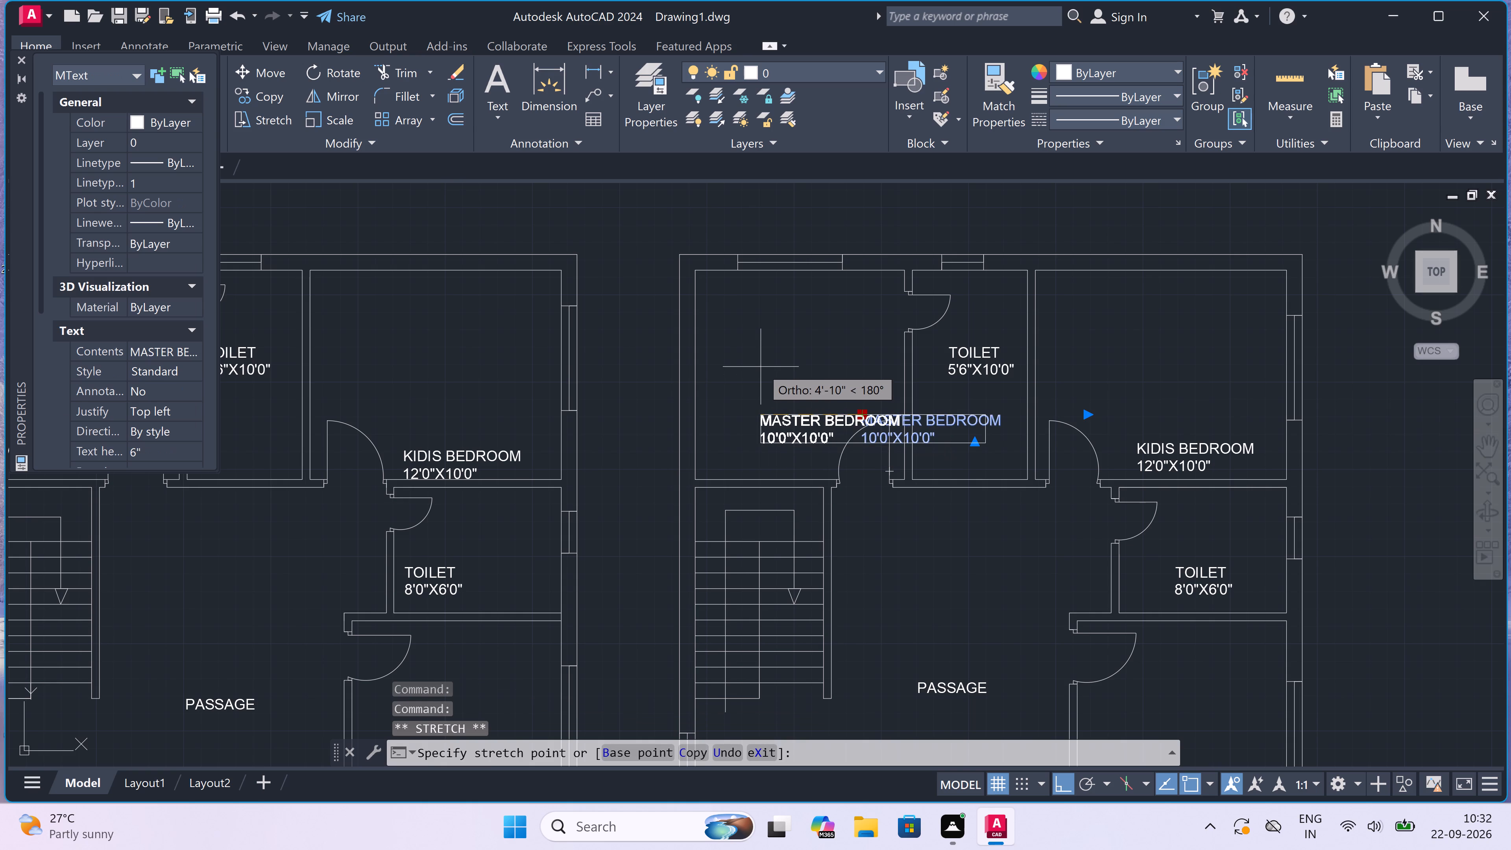
key("F8")
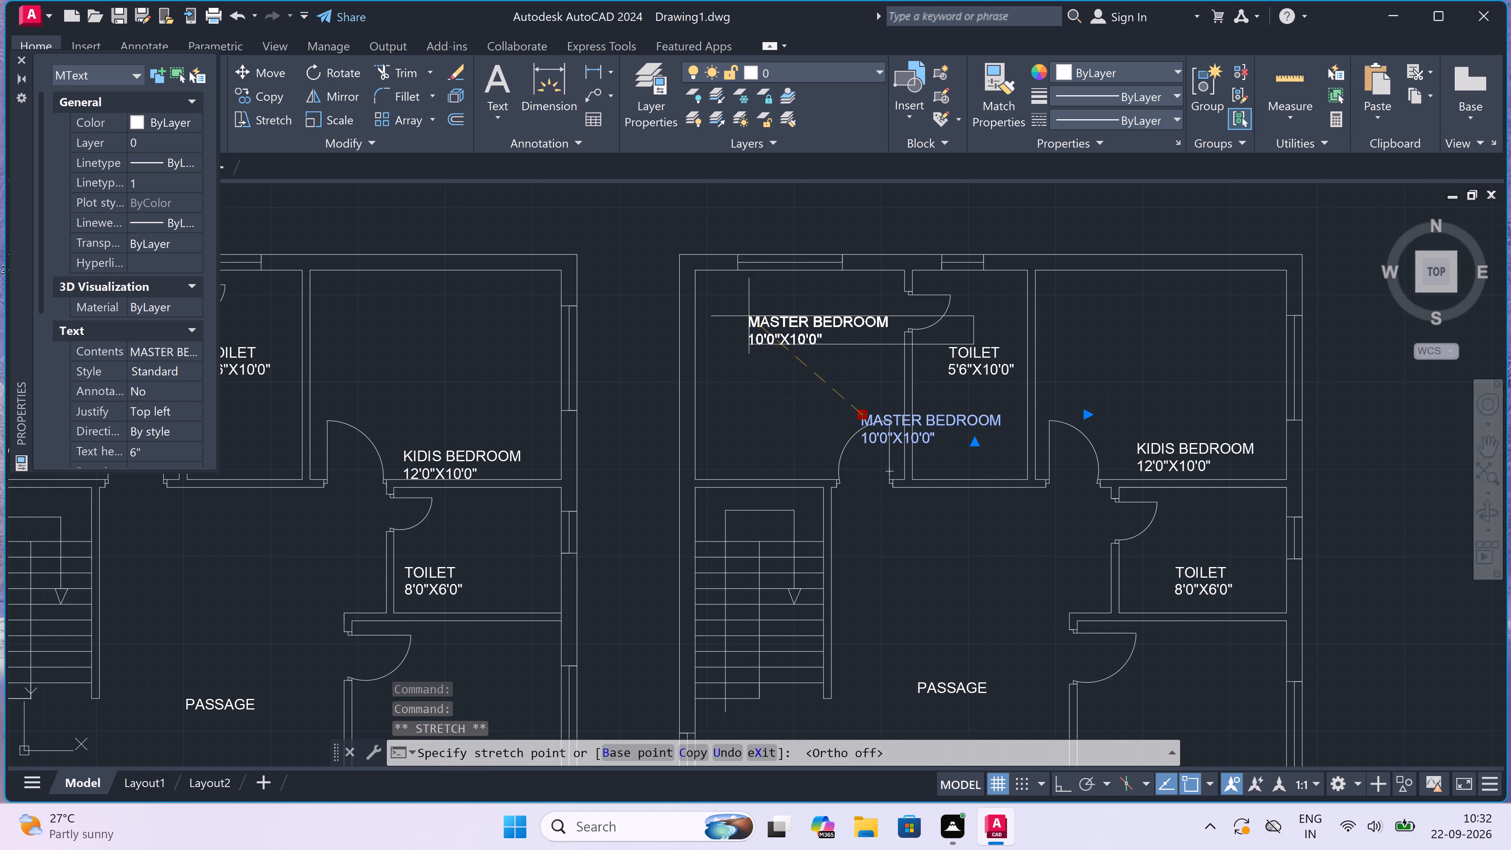
scroll(725, 420, "up", 2)
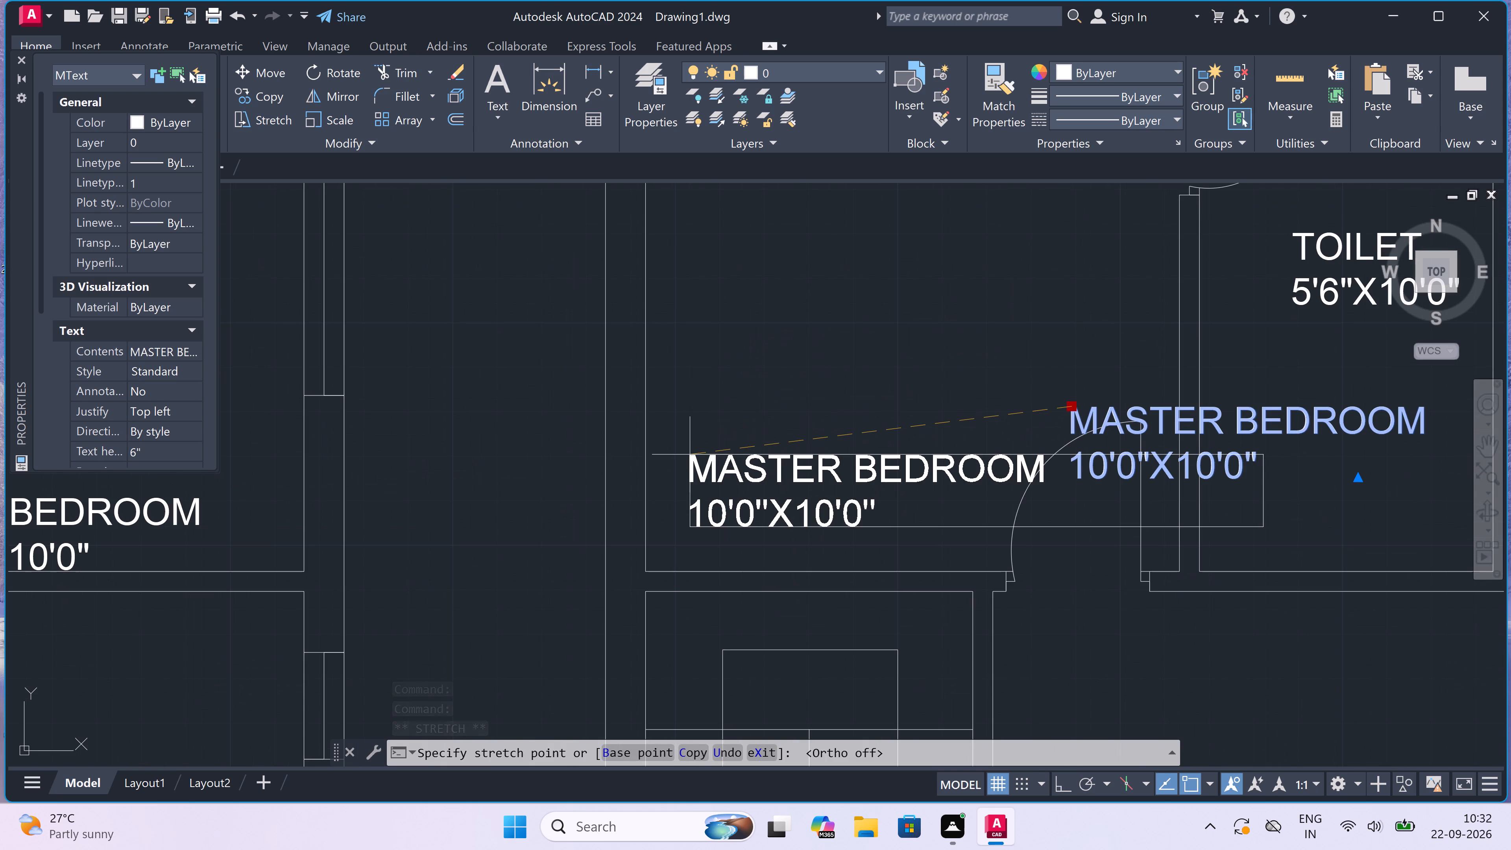
scroll(689, 455, "up", 1)
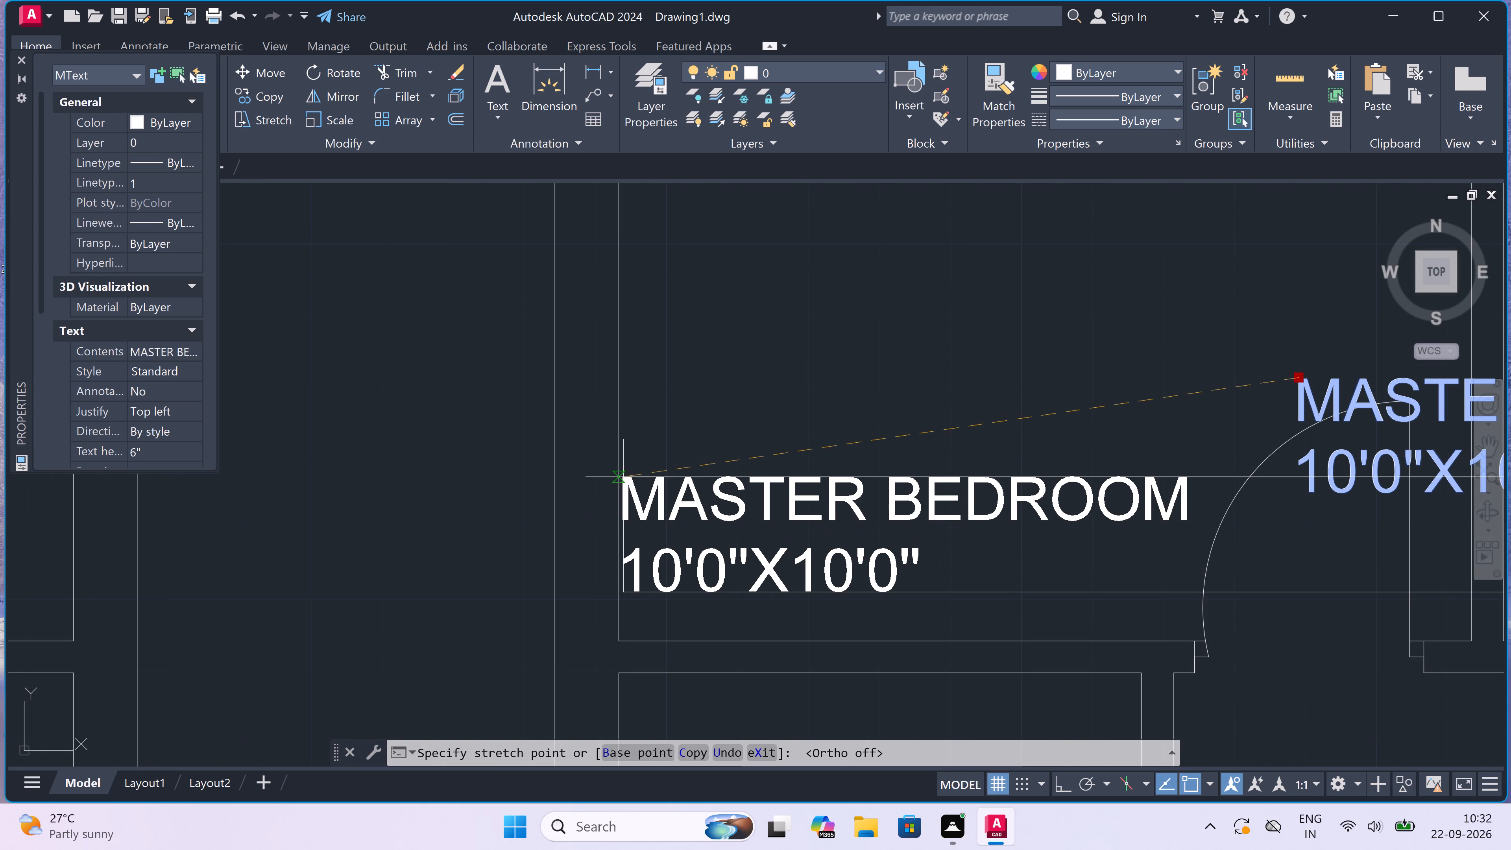
left_click(634, 472)
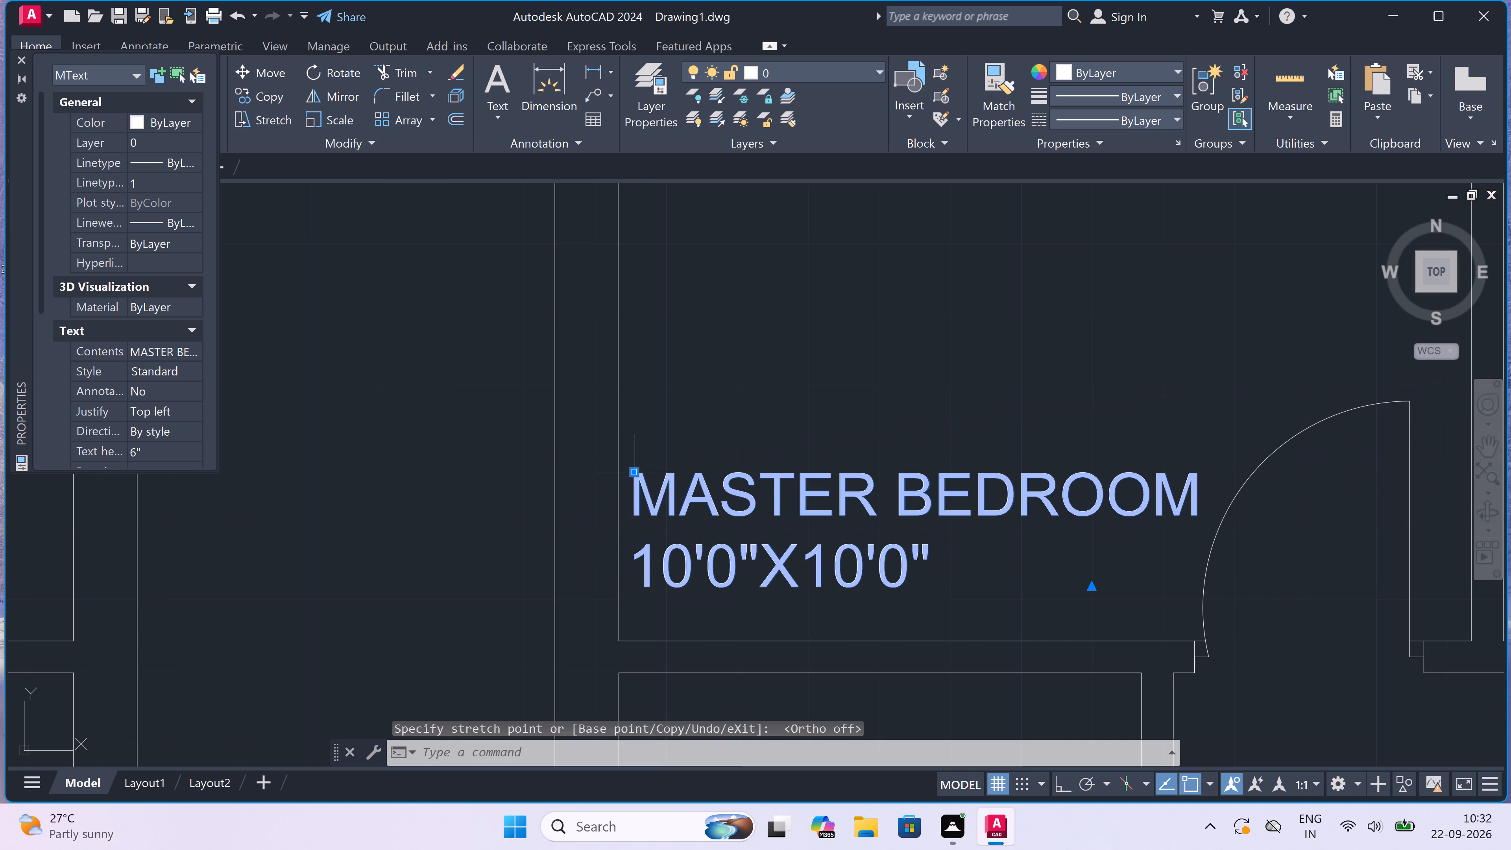
key("Escape")
Move the left-hand plan's MASTER BEDROOM label left and slightly up, just inside the bedroom's left wall.
scroll(677, 435, "down", 6)
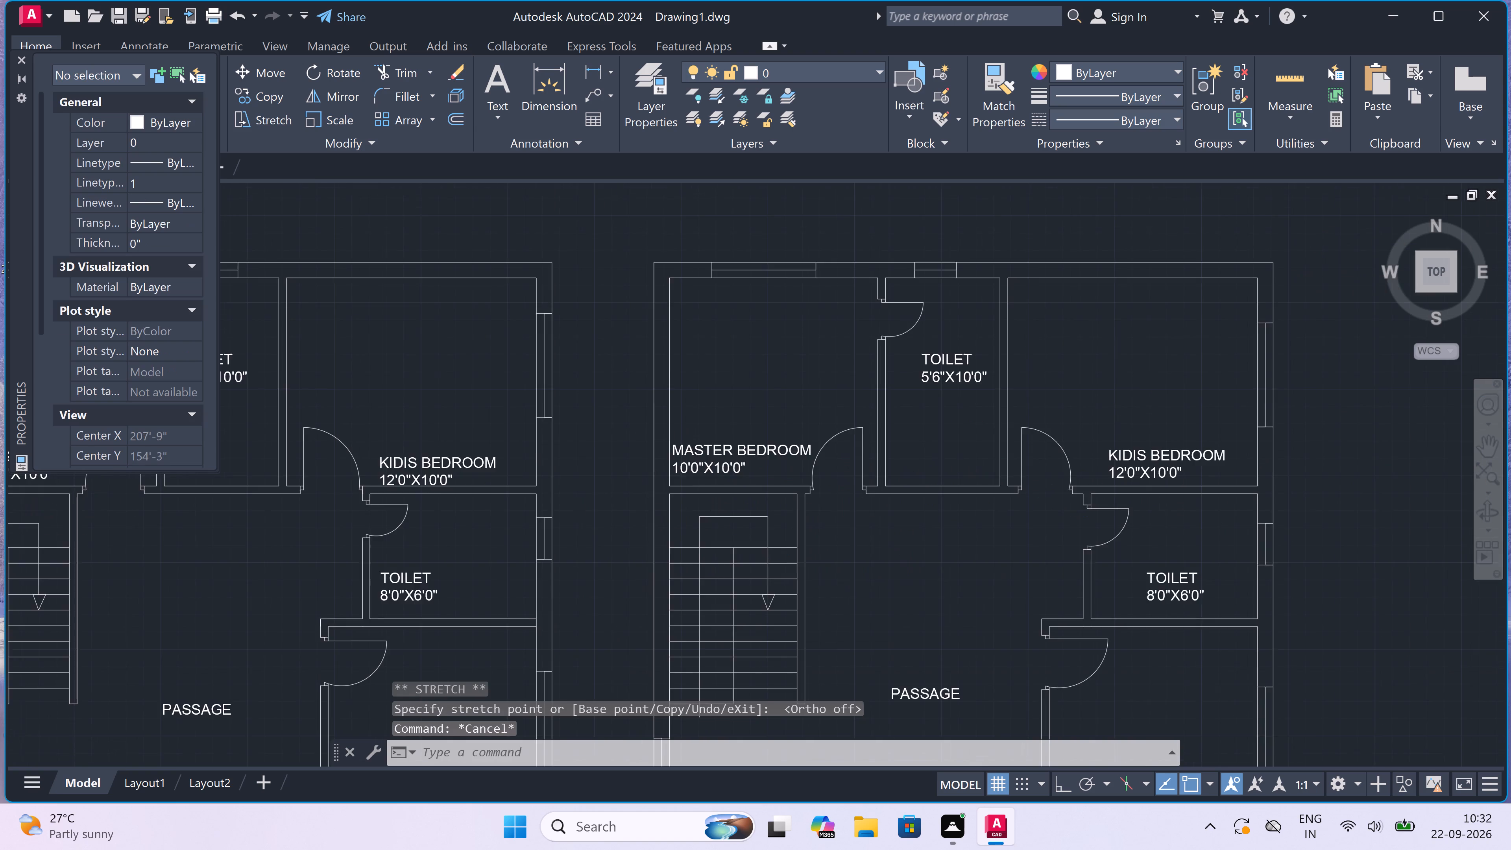
scroll(687, 435, "down", 2)
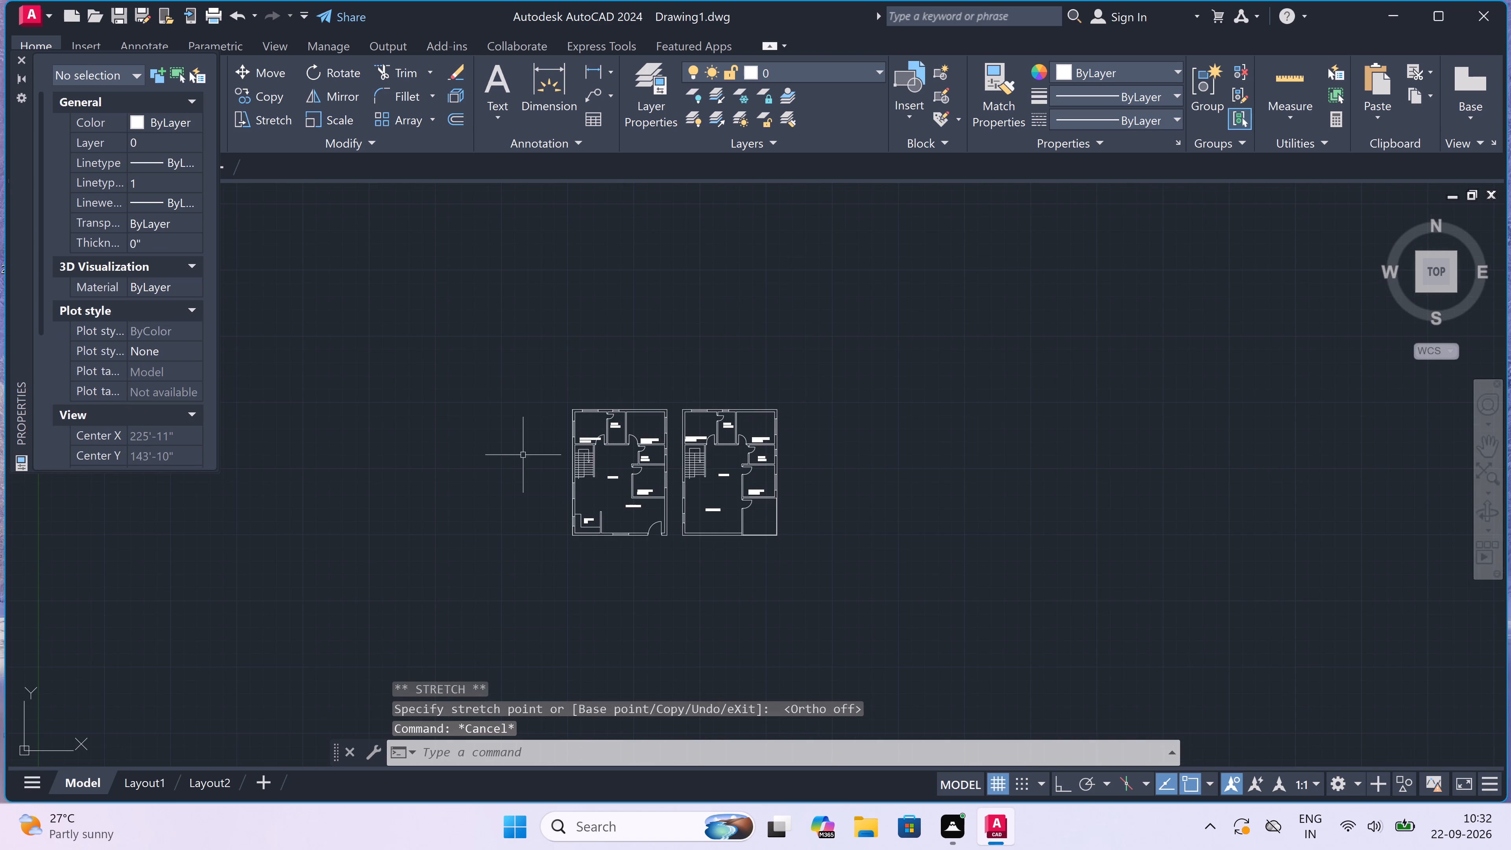
scroll(454, 464, "up", 2)
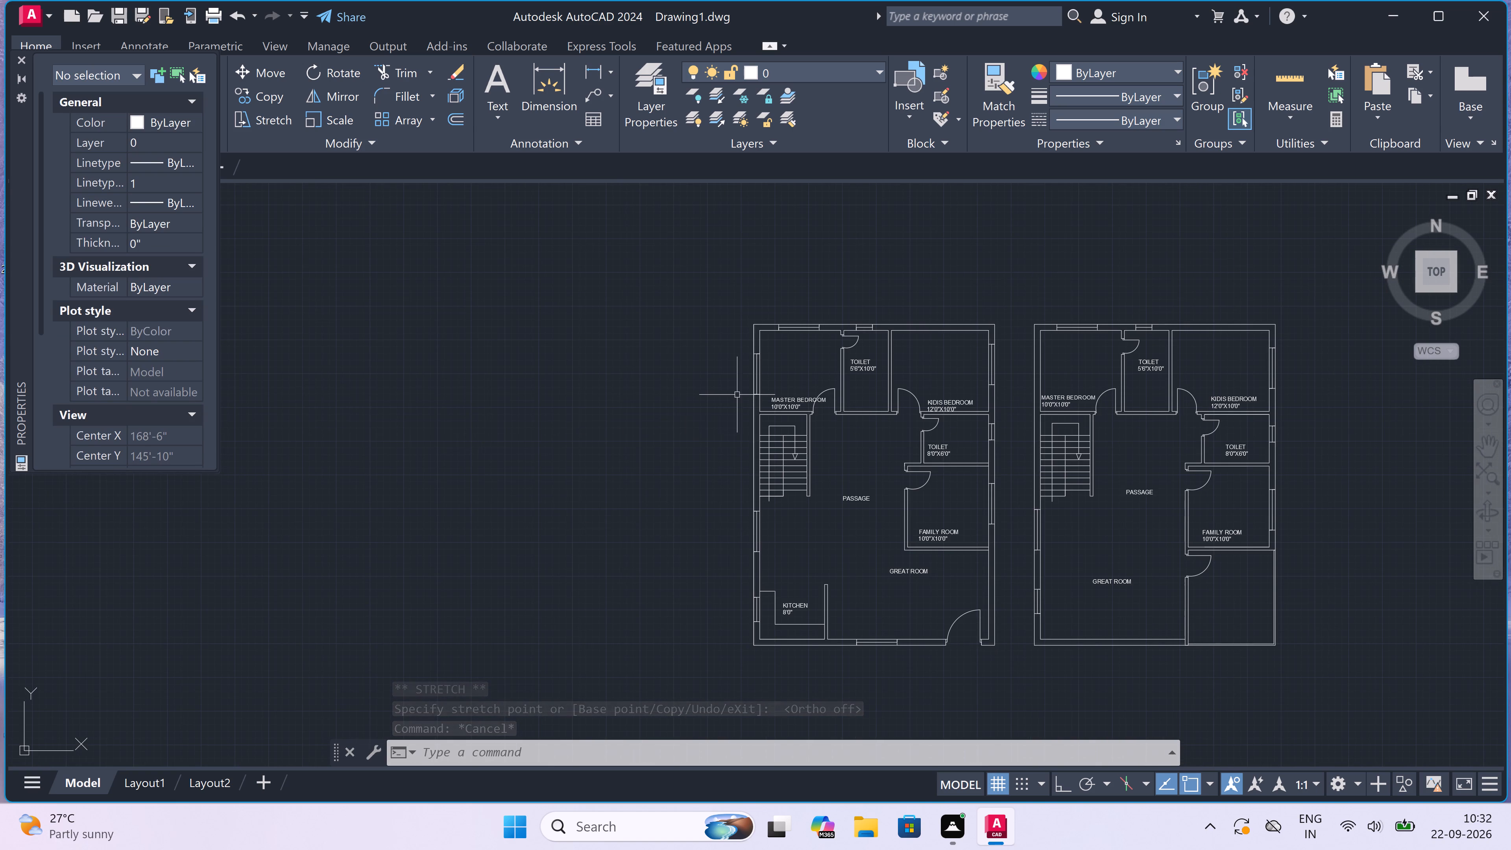
scroll(780, 394, "up", 3)
left_click(765, 420)
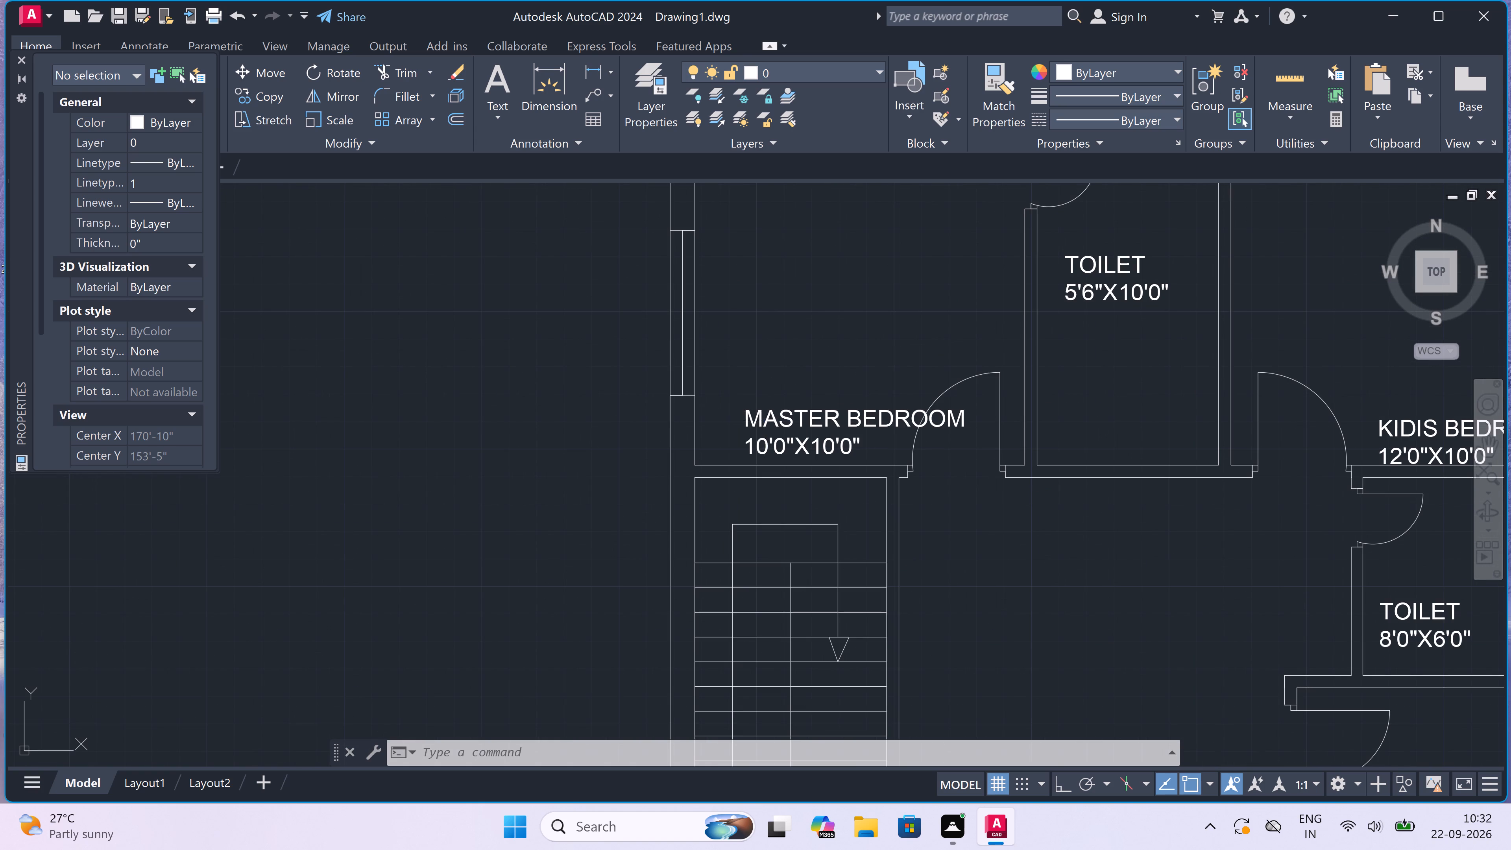
scroll(741, 421, "up", 2)
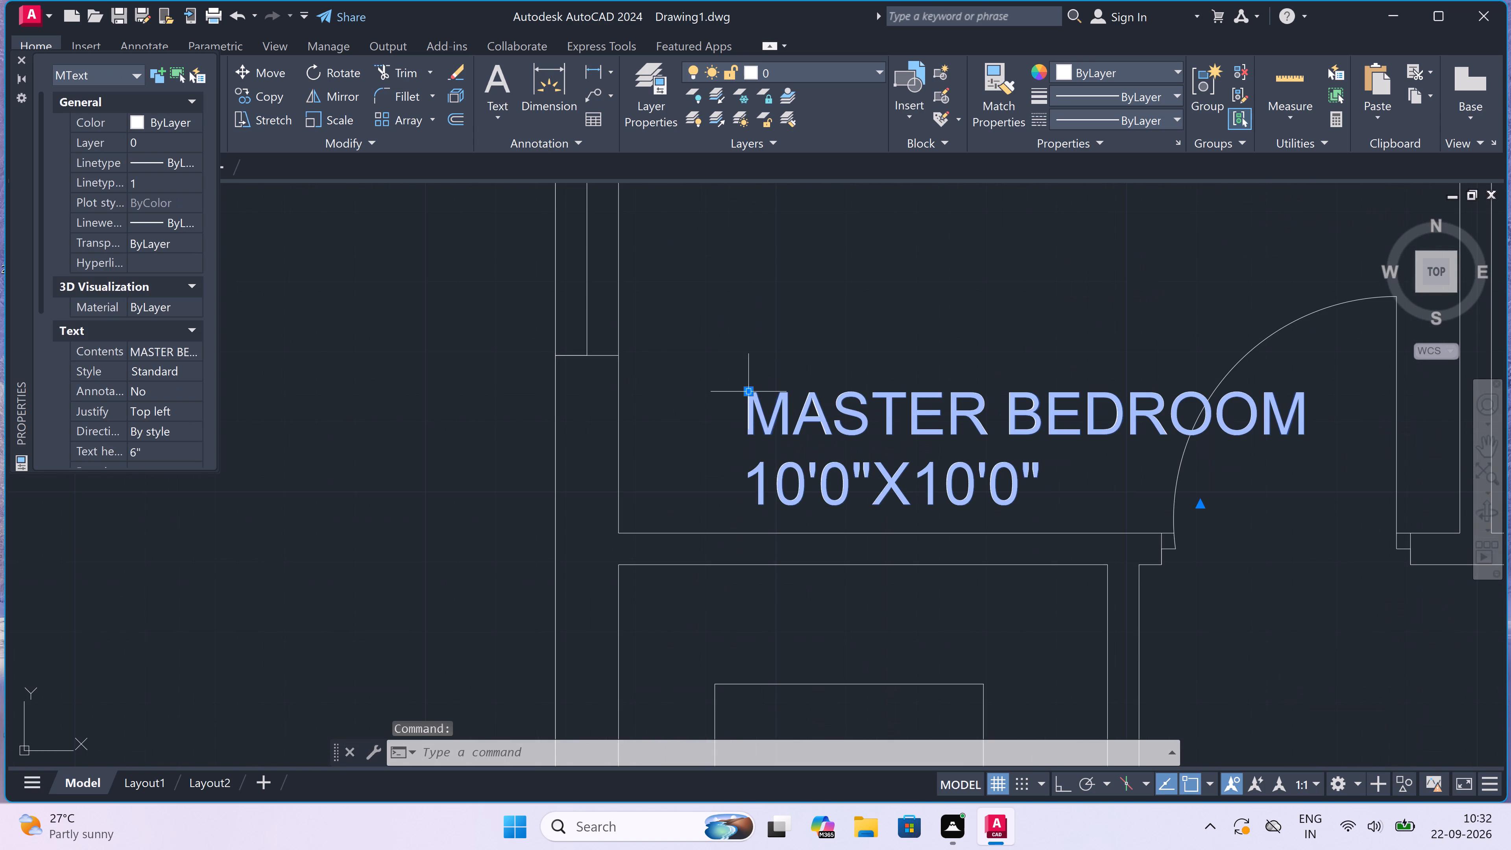
left_click(744, 388)
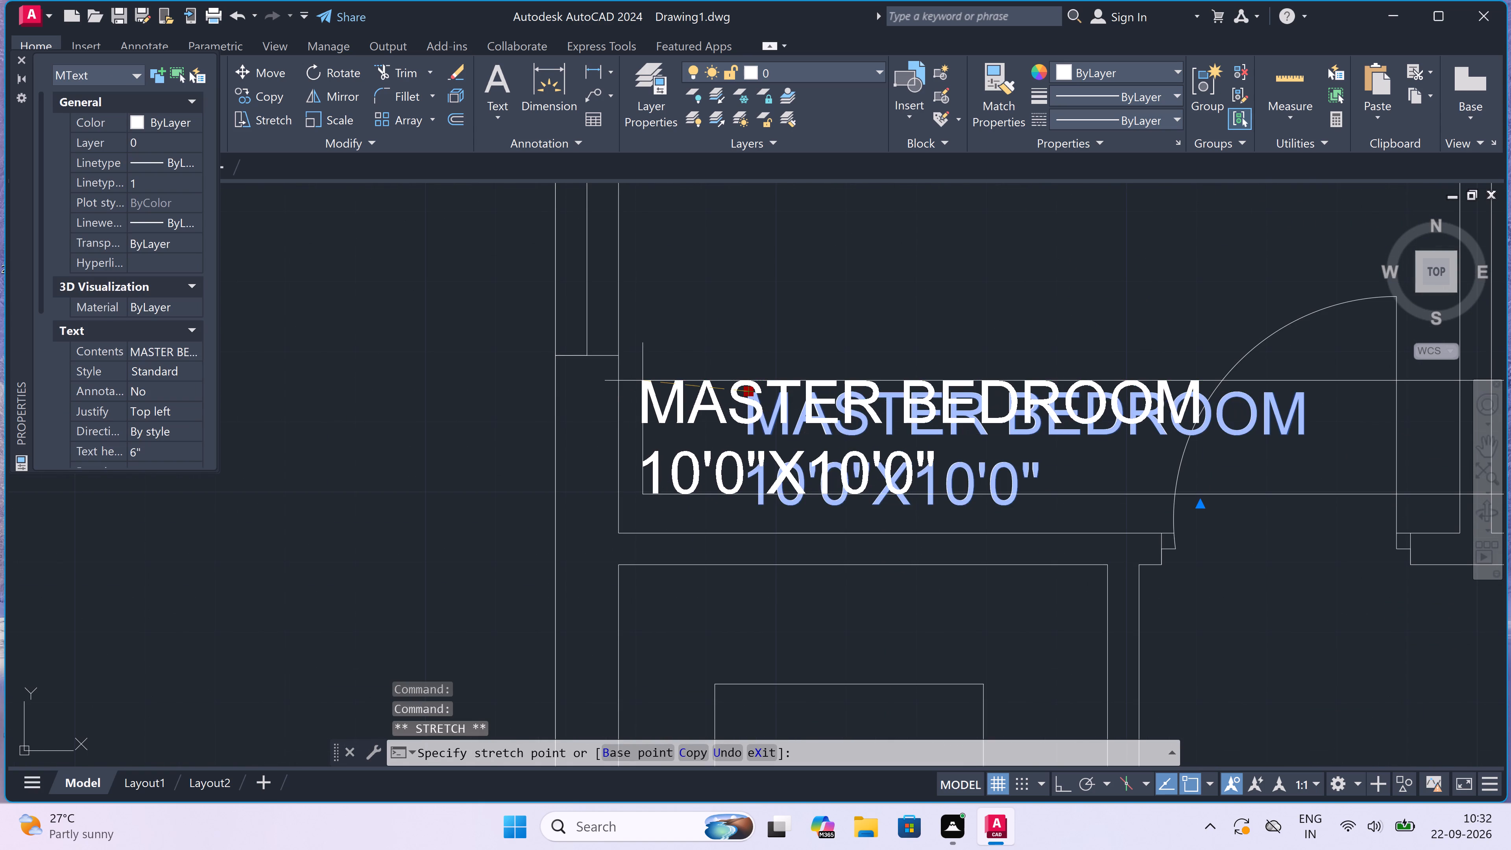
scroll(643, 380, "up", 2)
left_click(634, 375)
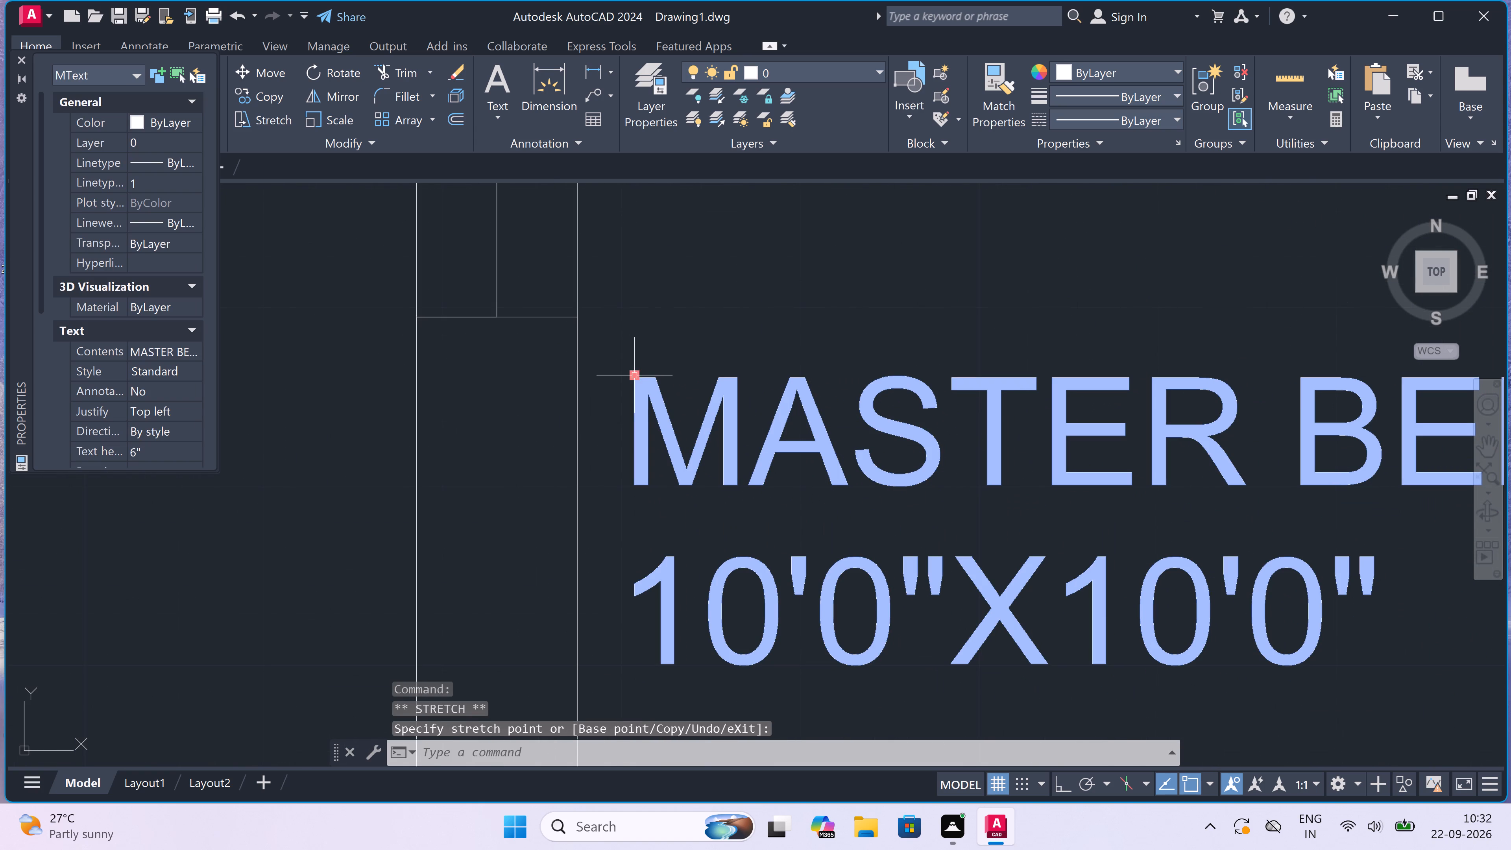
key("Escape")
Move the left-hand plan's KIDIS BEDROOM label slightly up and right, clear of the bedroom's lower wall.
scroll(664, 369, "down", 7)
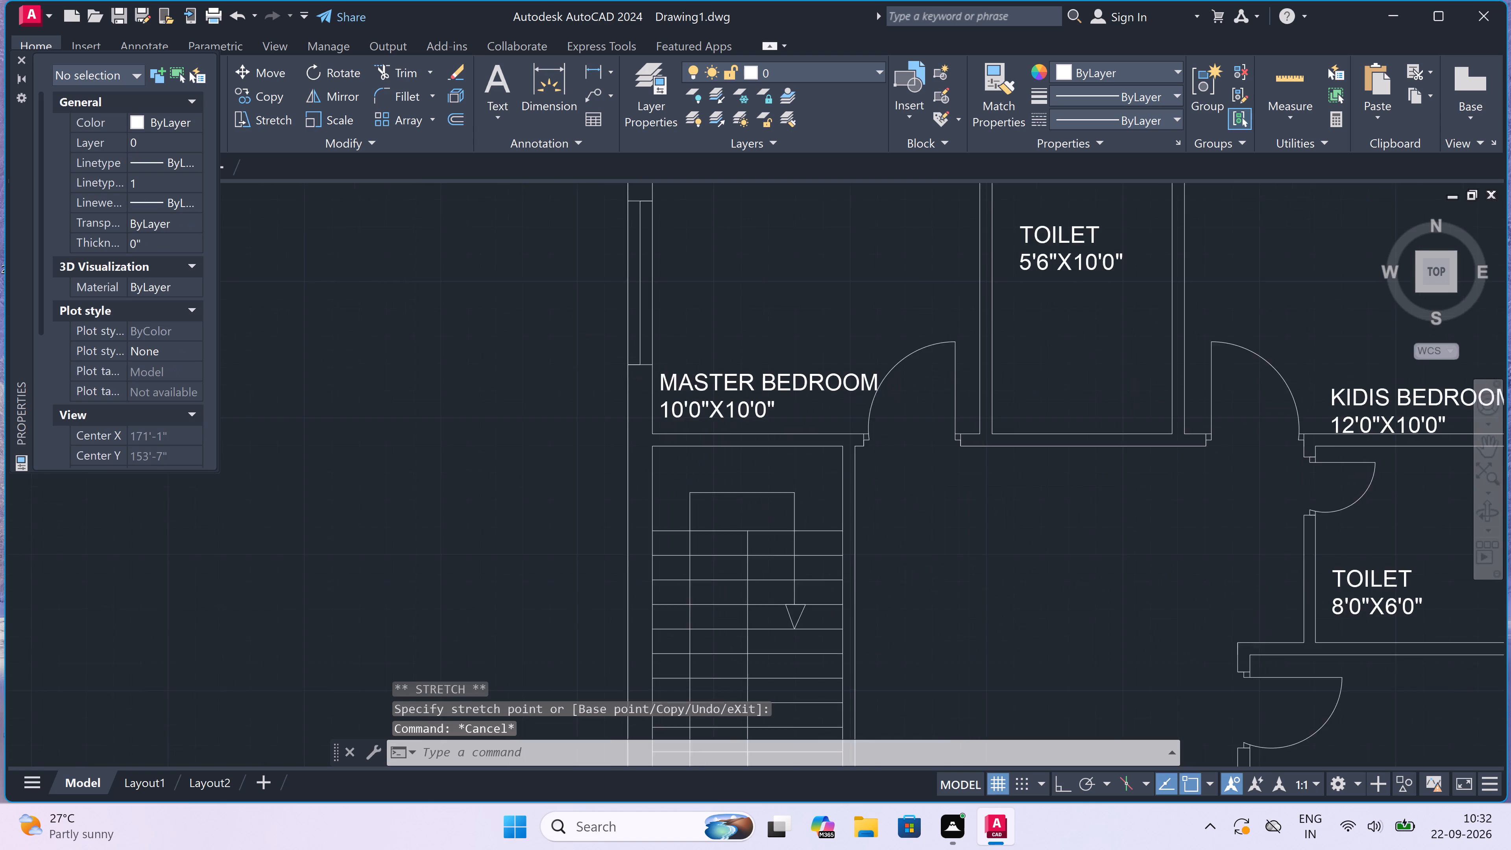
scroll(666, 374, "down", 2)
scroll(840, 381, "up", 3)
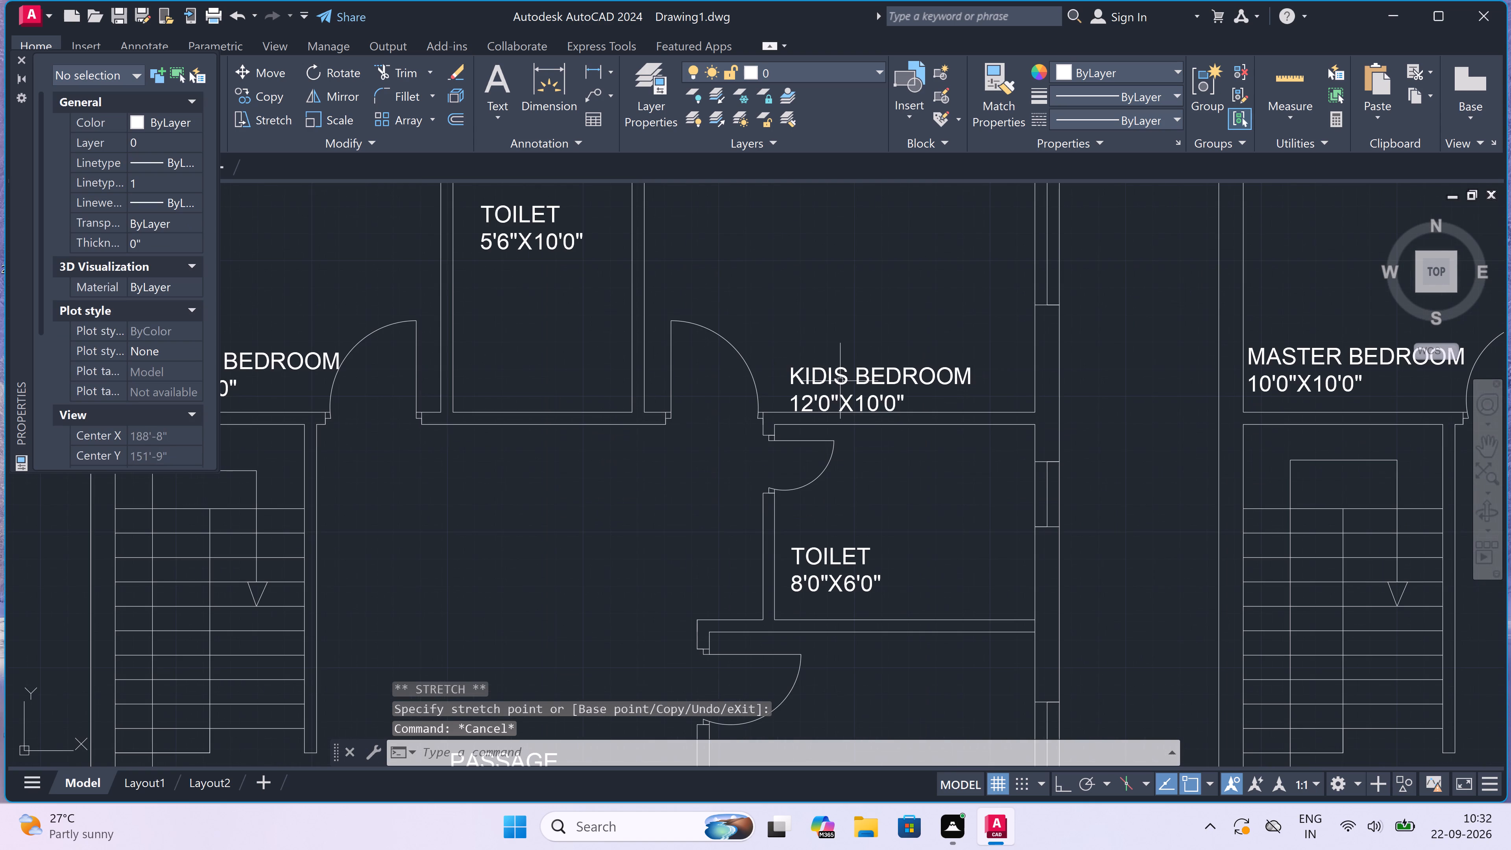
left_click(840, 380)
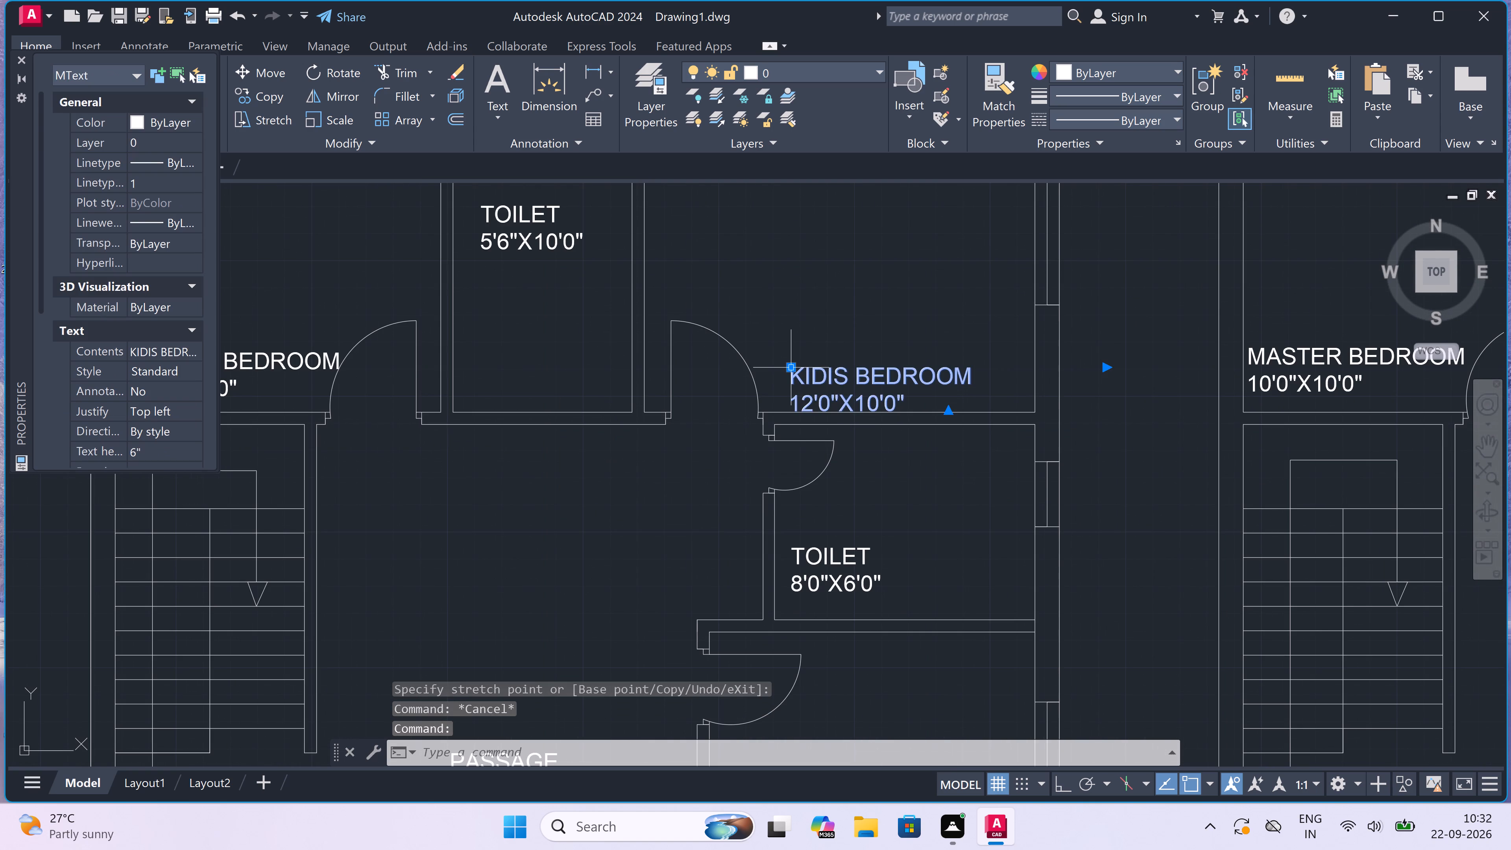
left_click(792, 370)
scroll(812, 360, "up", 3)
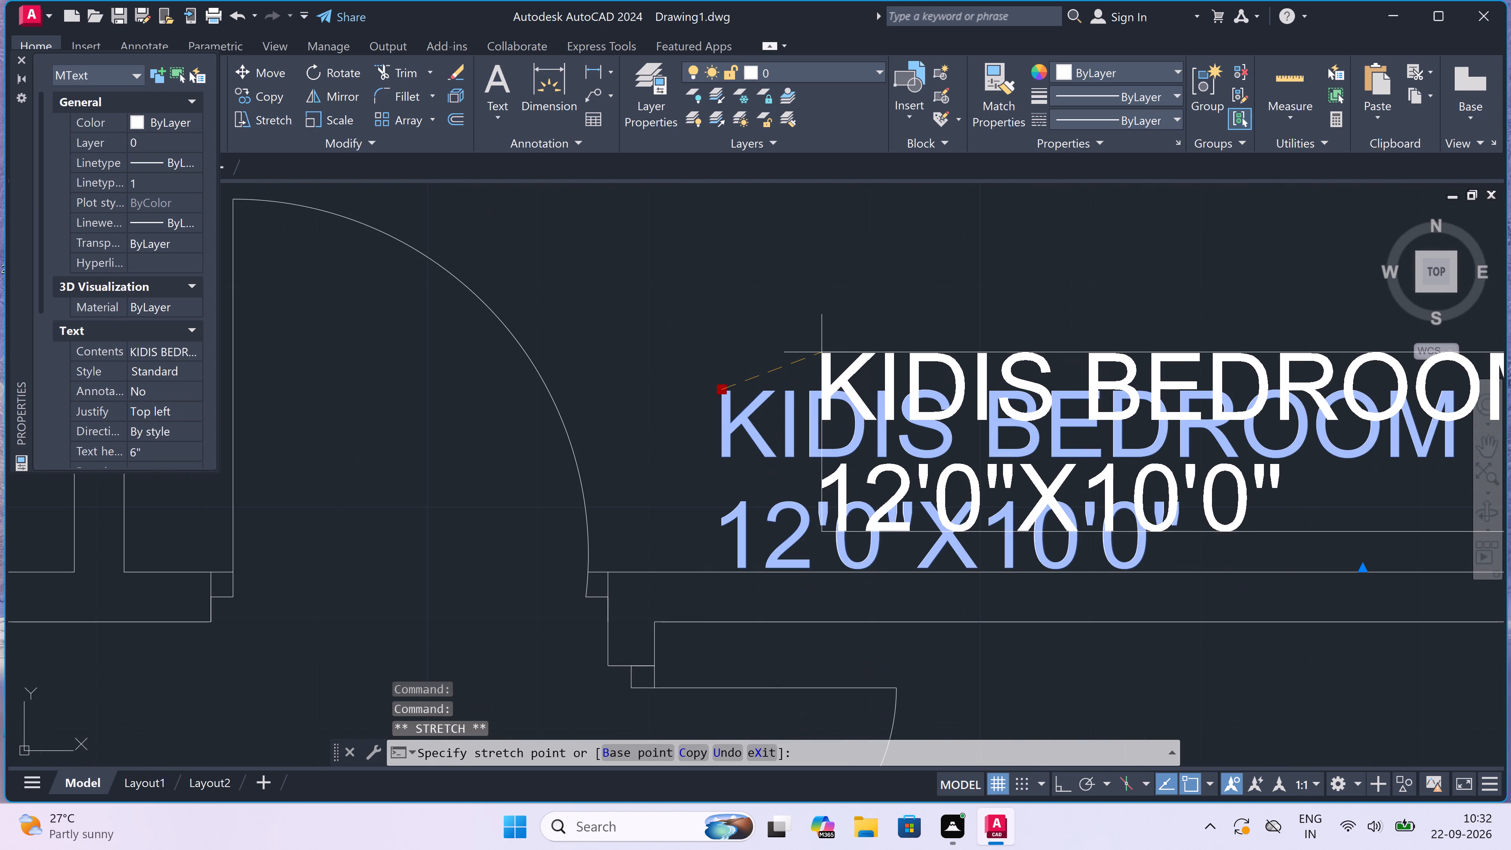
left_click(824, 361)
key("Escape")
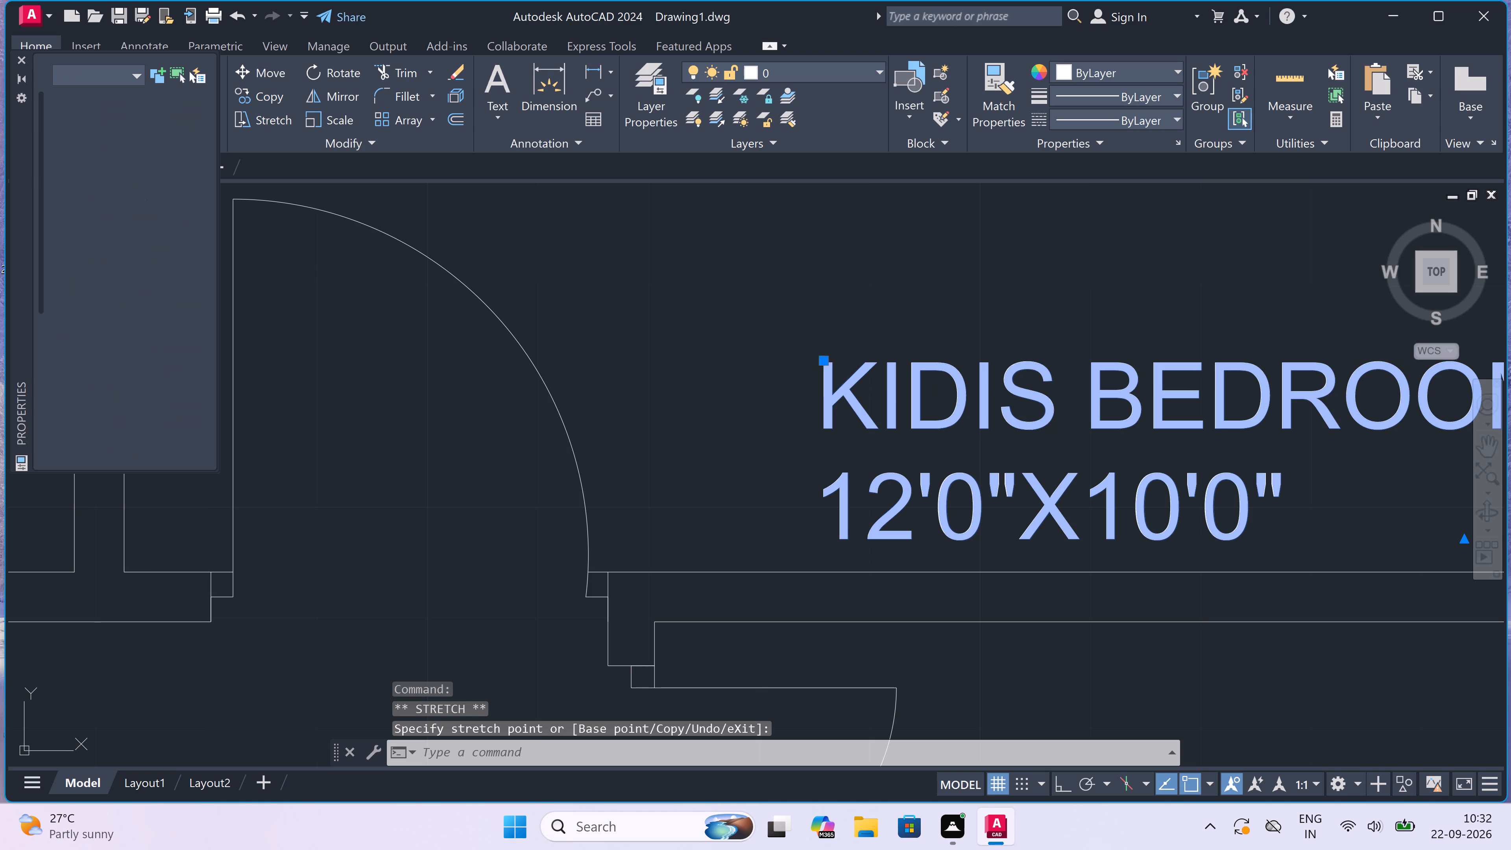
scroll(812, 360, "down", 9)
scroll(812, 360, "up", 1)
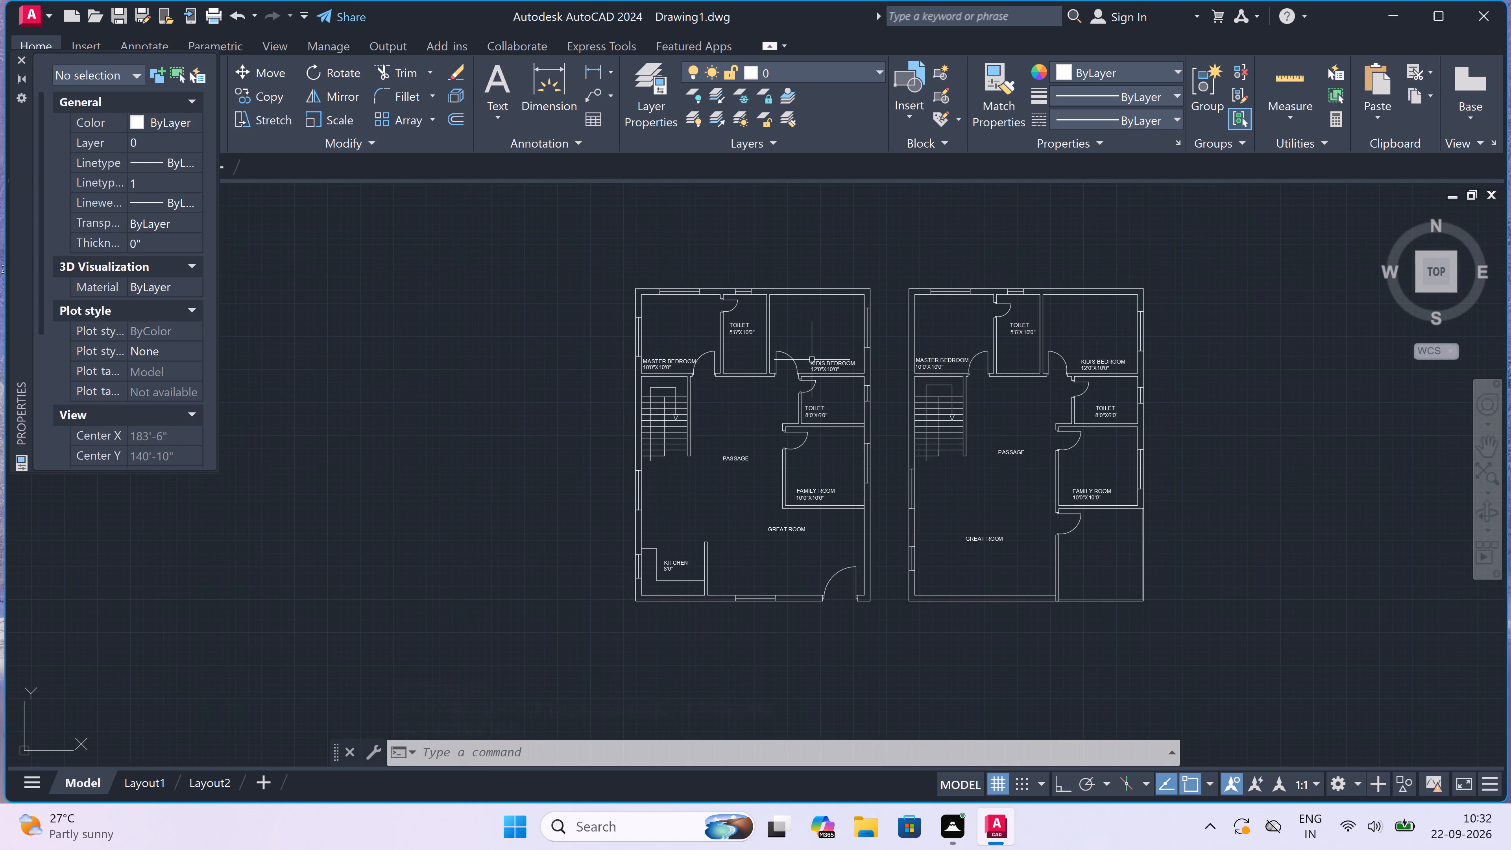
Copy both labelled floor plans with all their contents horizontally to the right of the originals, with Ortho on.
scroll(812, 360, "down", 2)
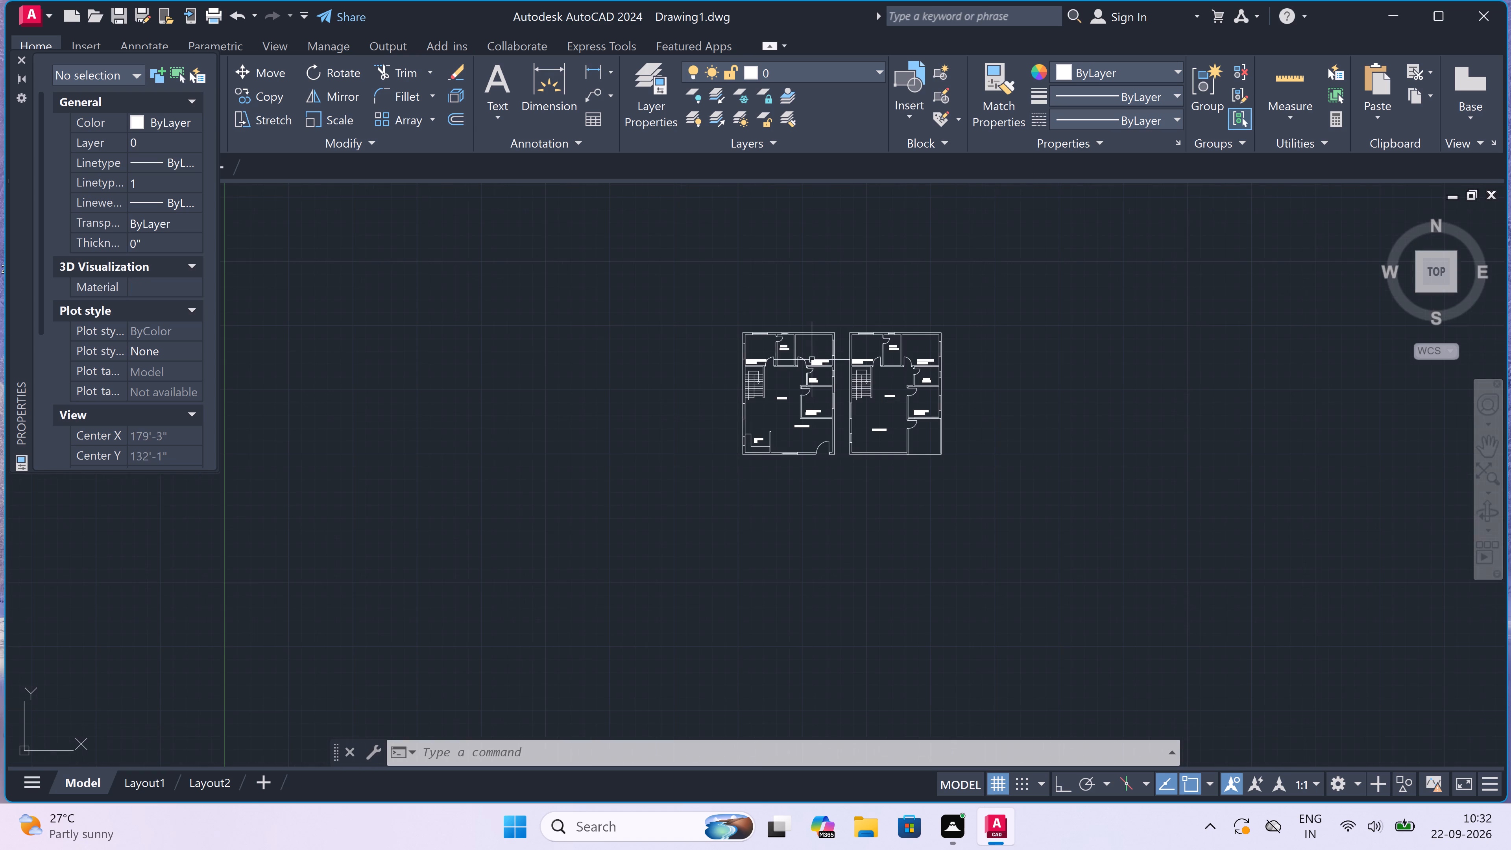
scroll(892, 342, "up", 1)
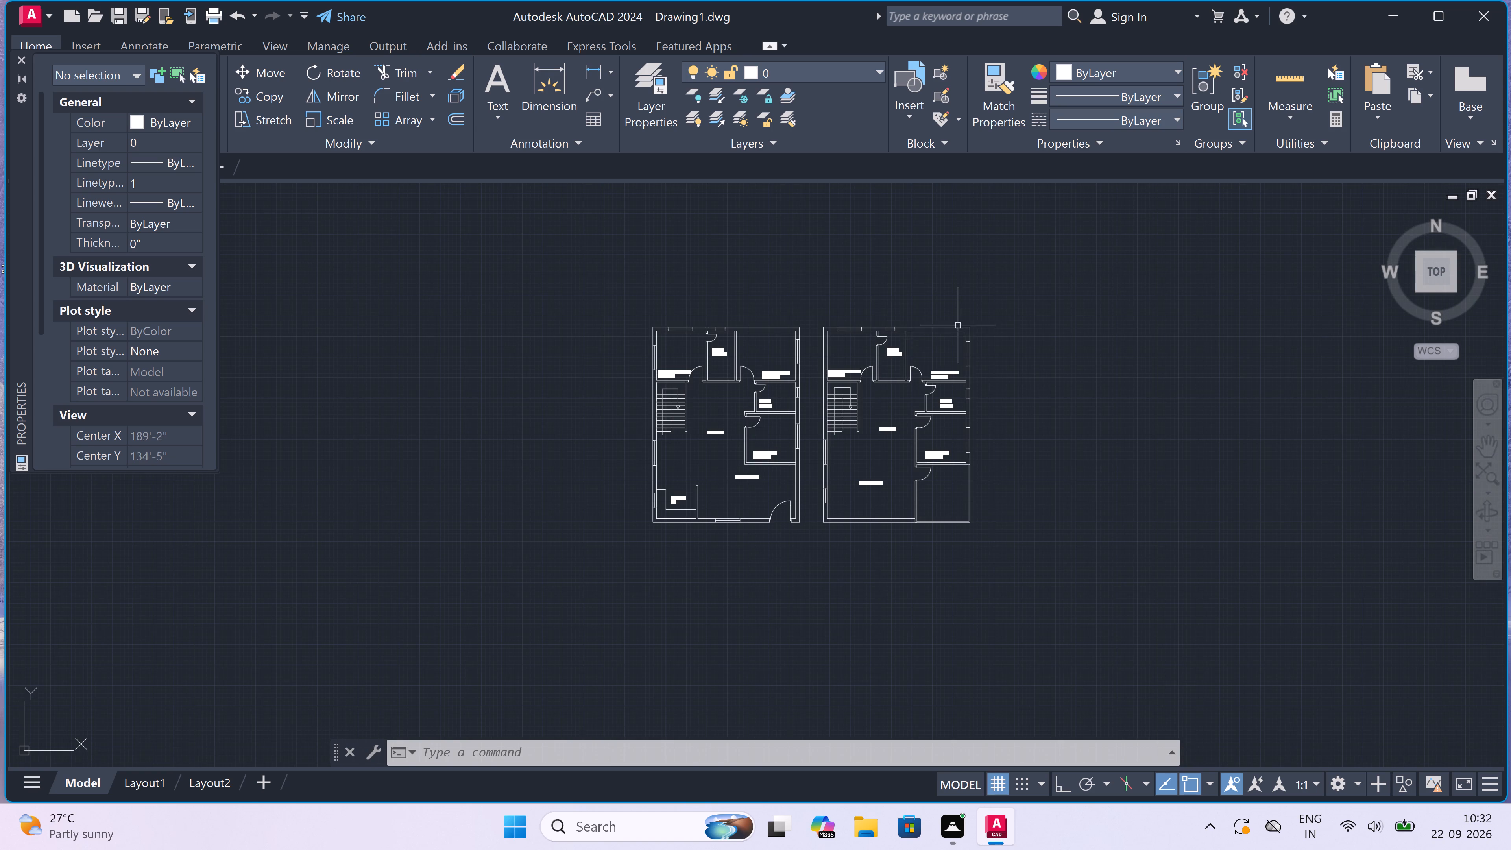
left_click_drag(1049, 291, 1045, 313)
left_click(579, 625)
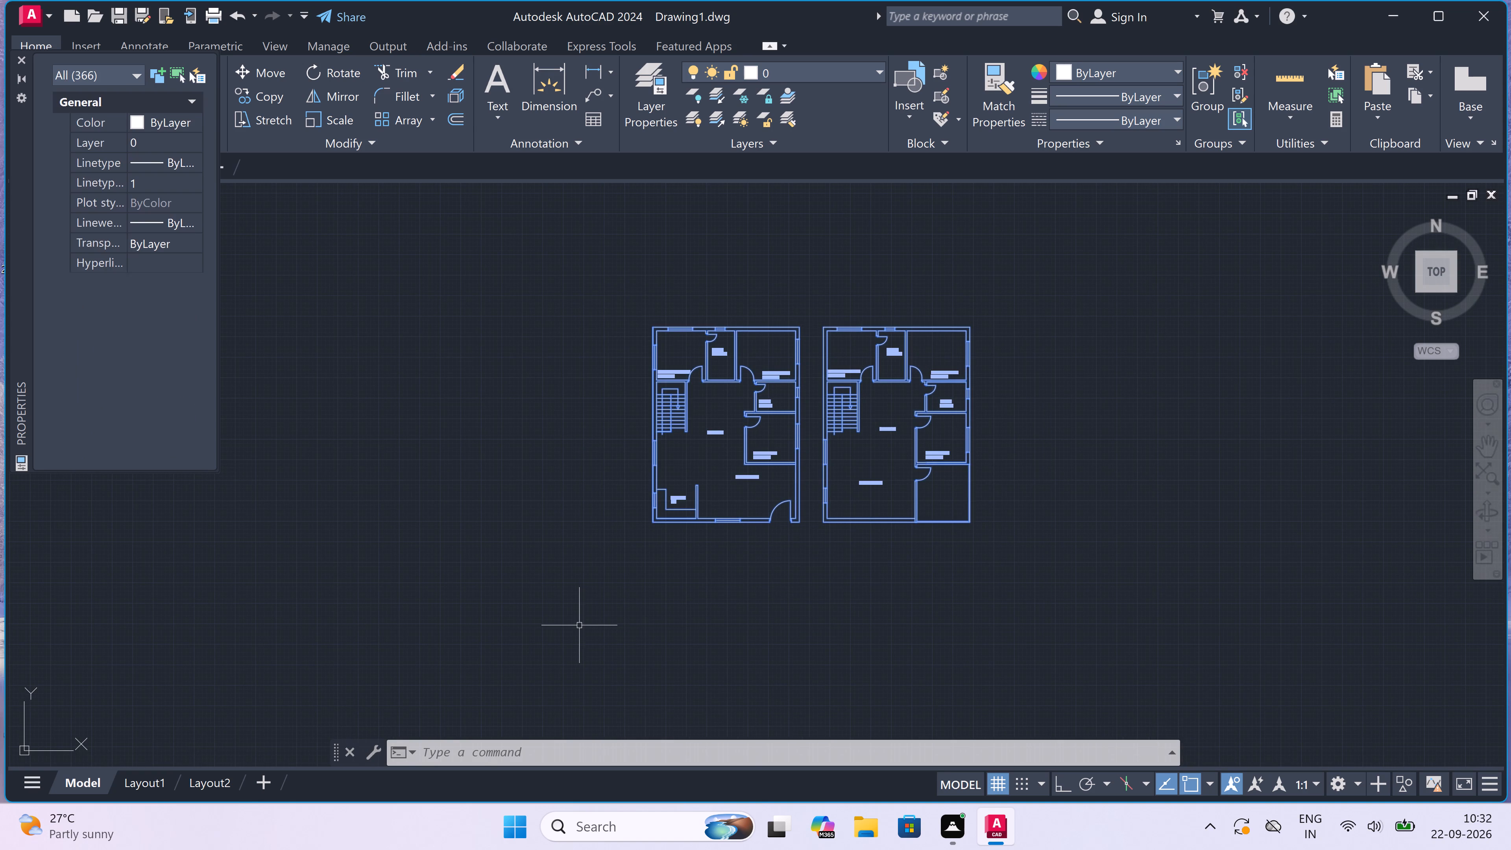
left_click(262, 98)
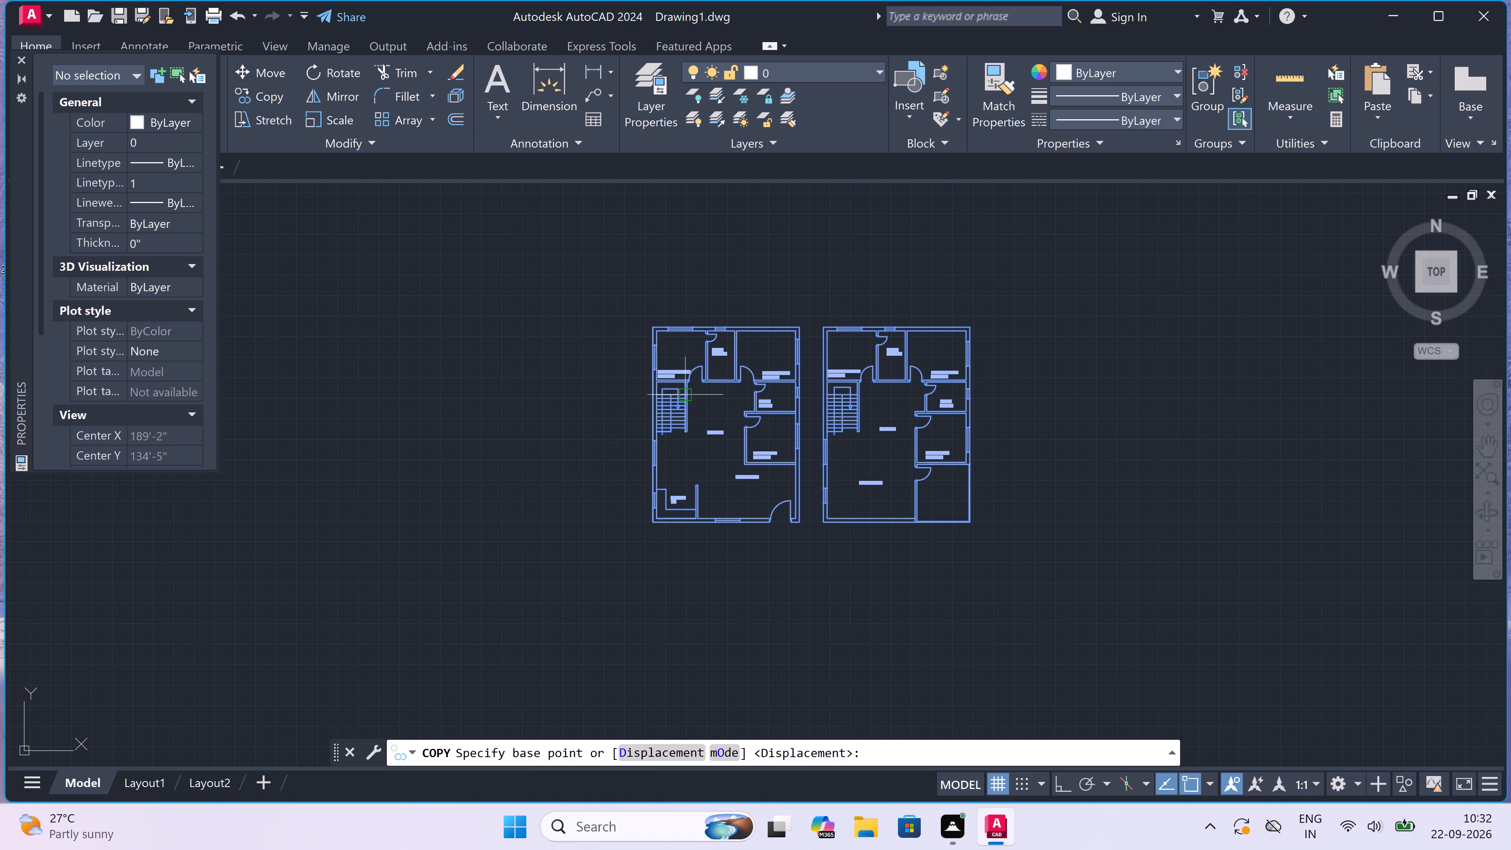
left_click_drag(688, 395, 706, 388)
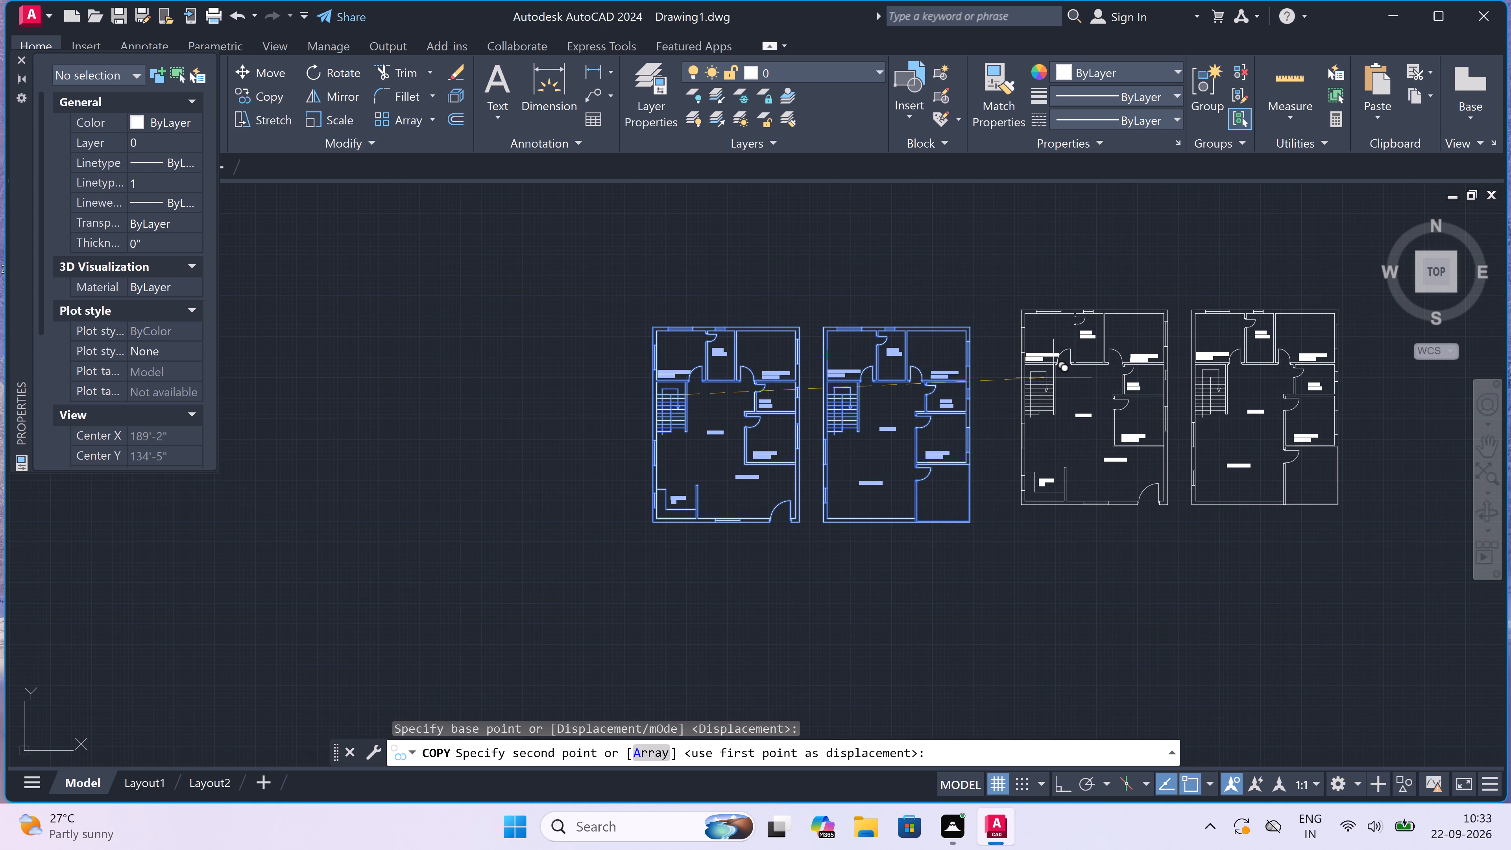
key("F8")
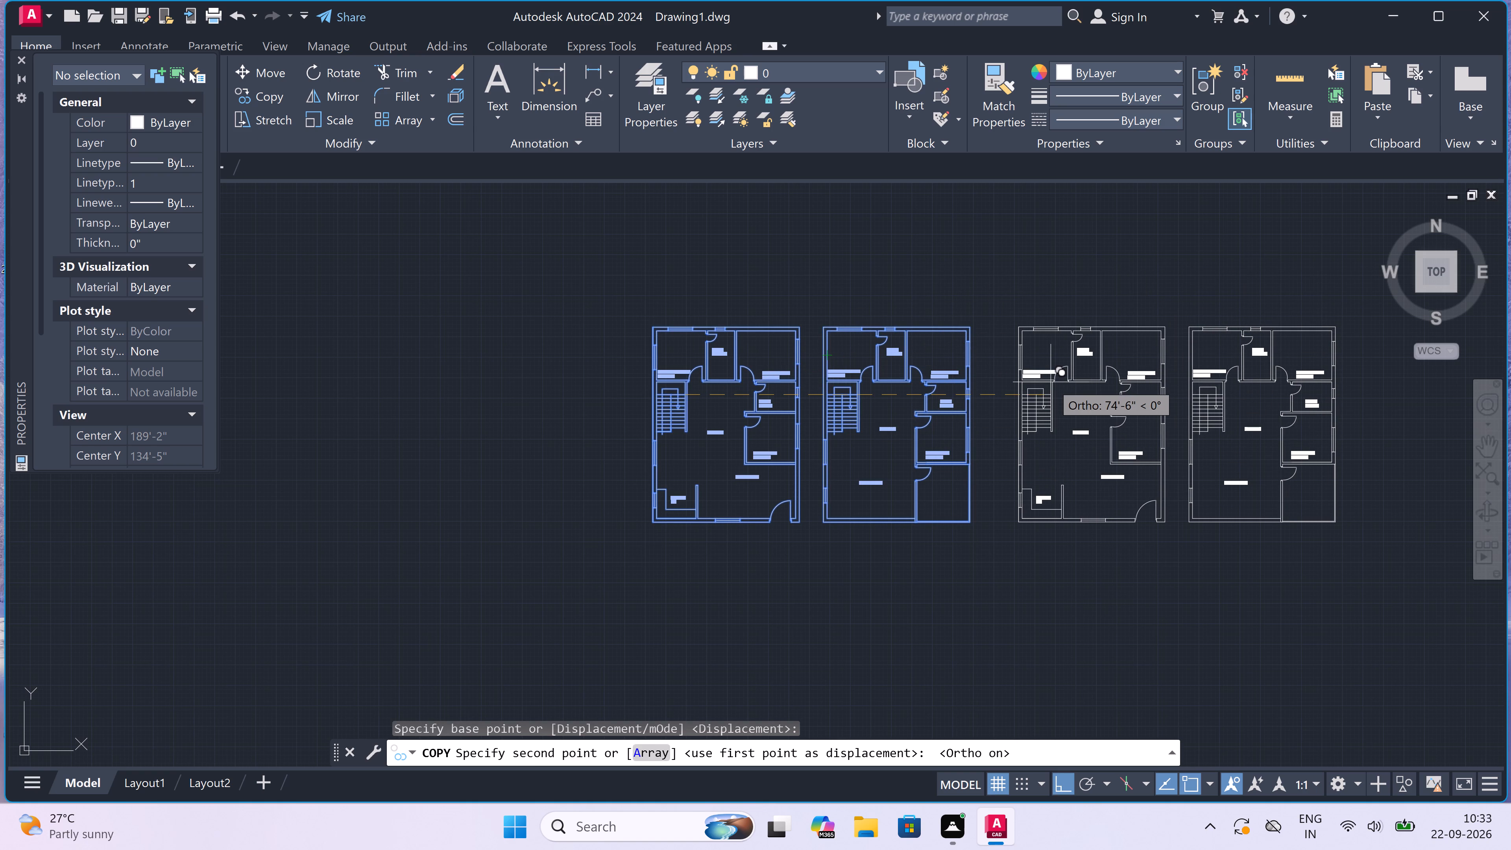
left_click(1038, 382)
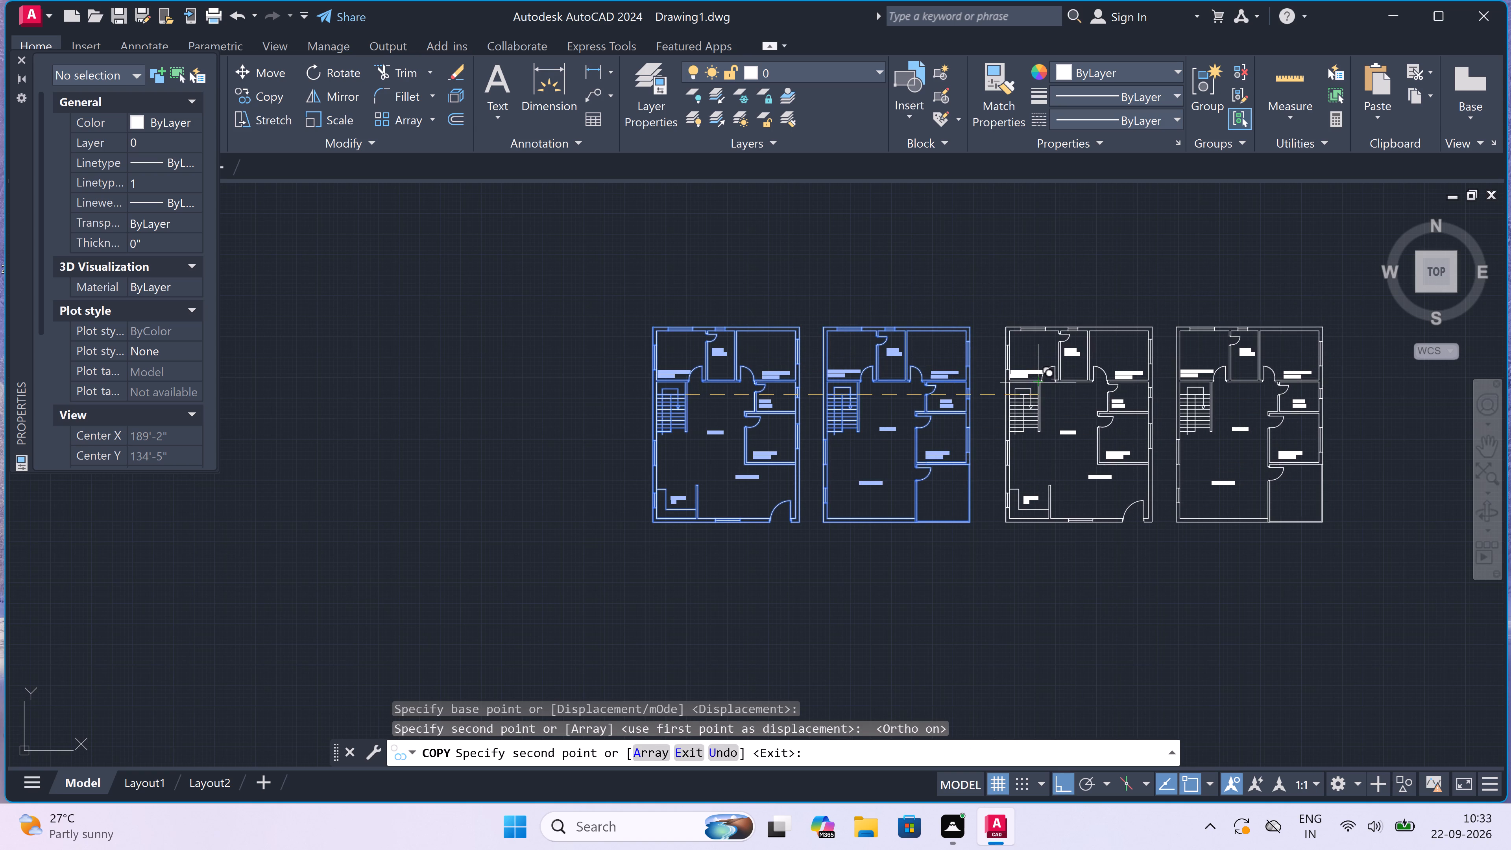
key("Escape")
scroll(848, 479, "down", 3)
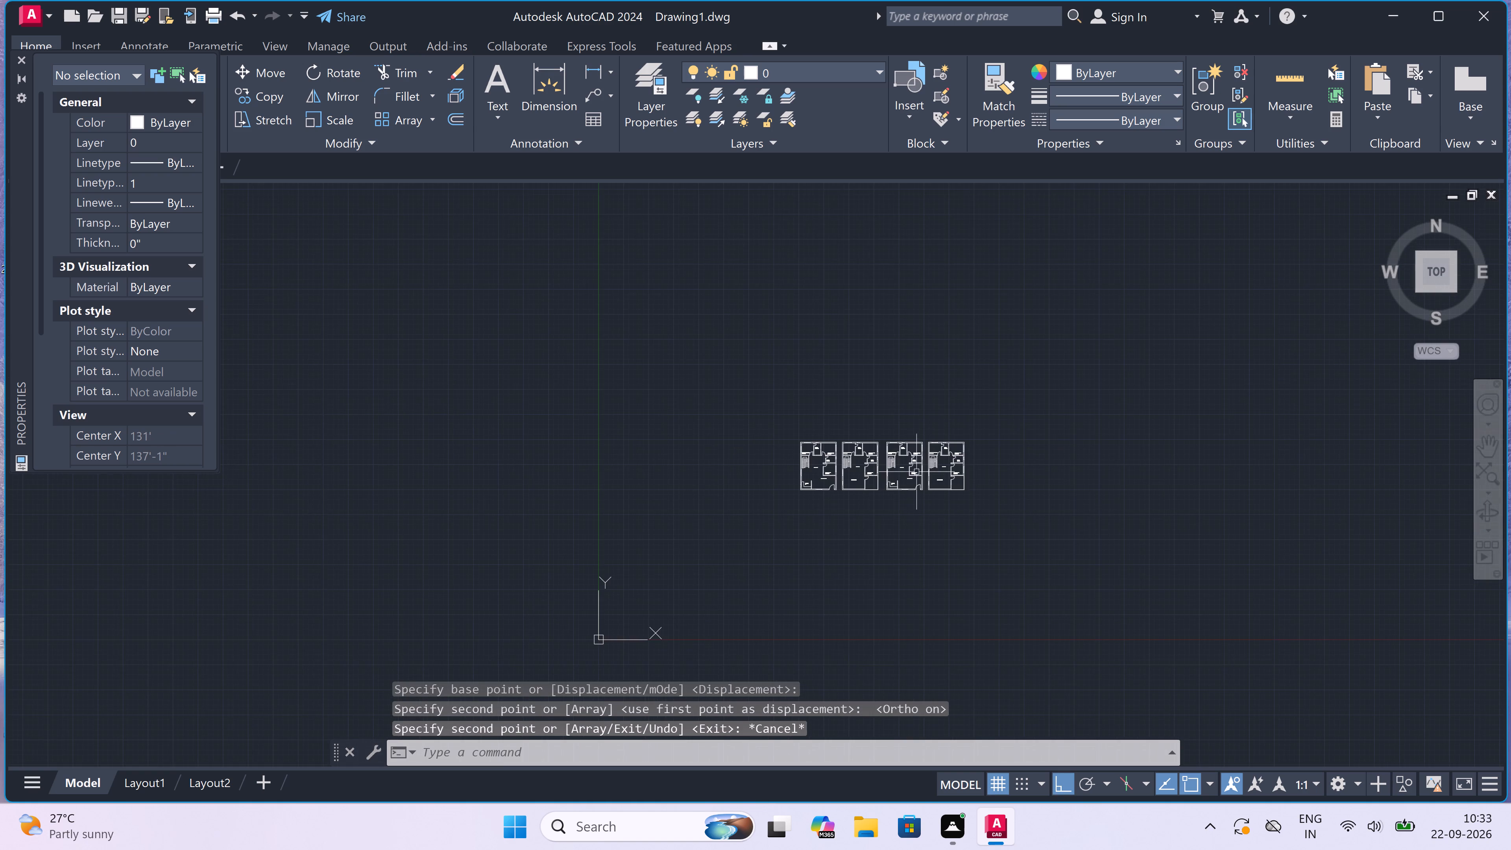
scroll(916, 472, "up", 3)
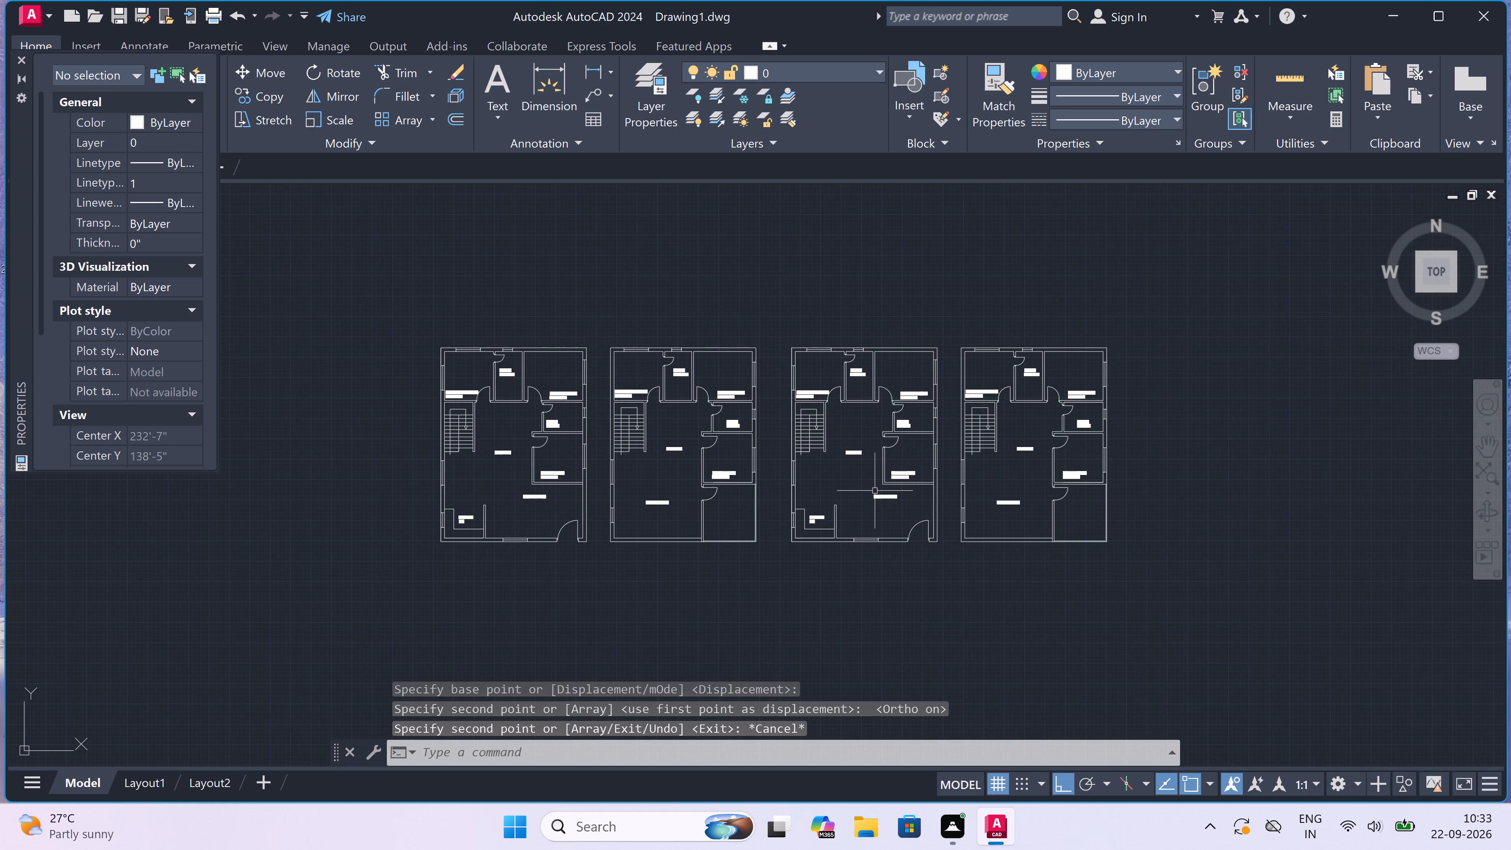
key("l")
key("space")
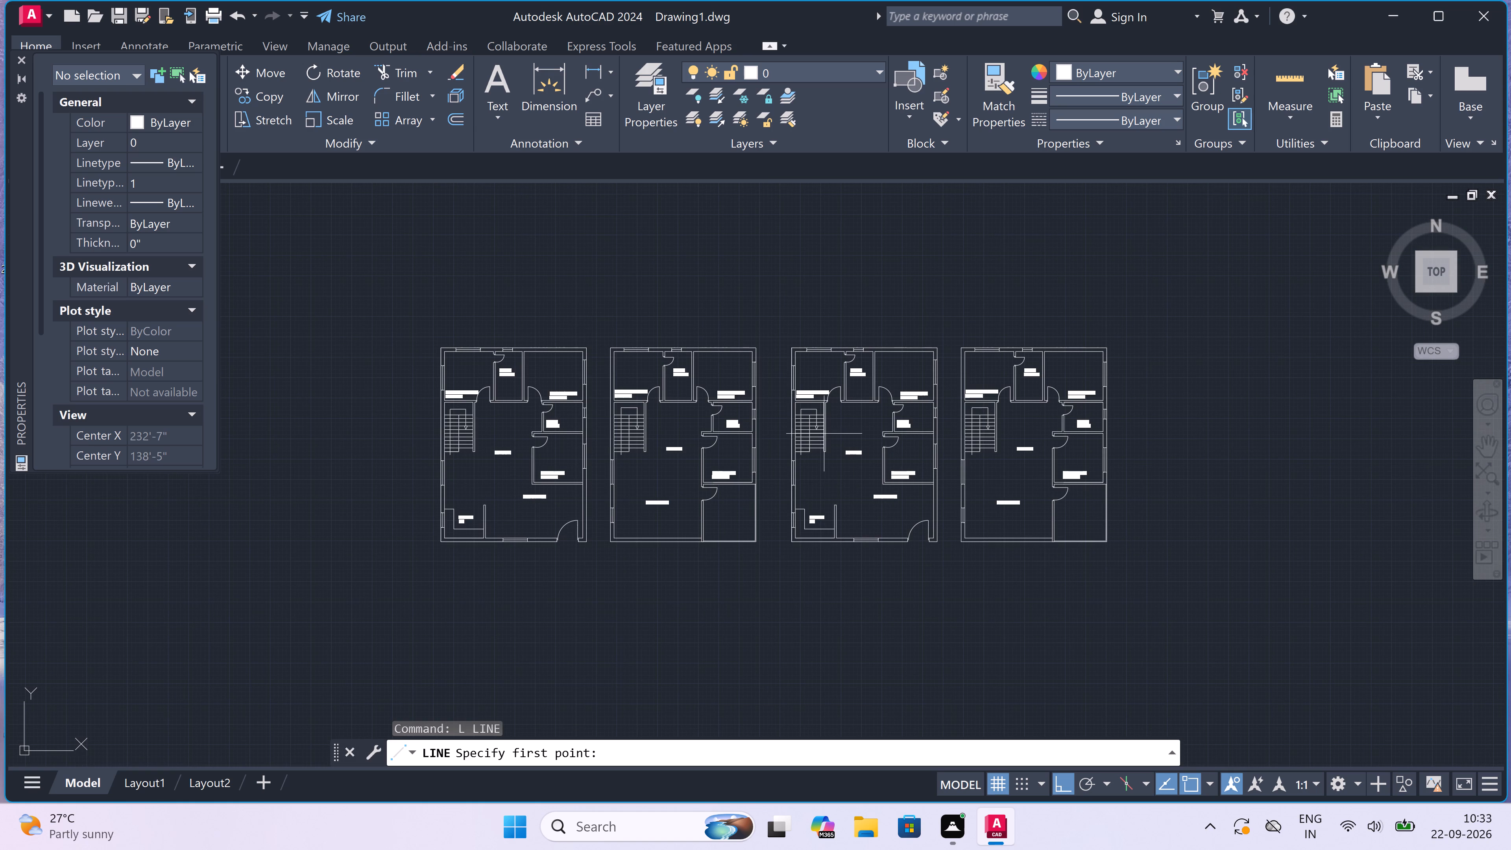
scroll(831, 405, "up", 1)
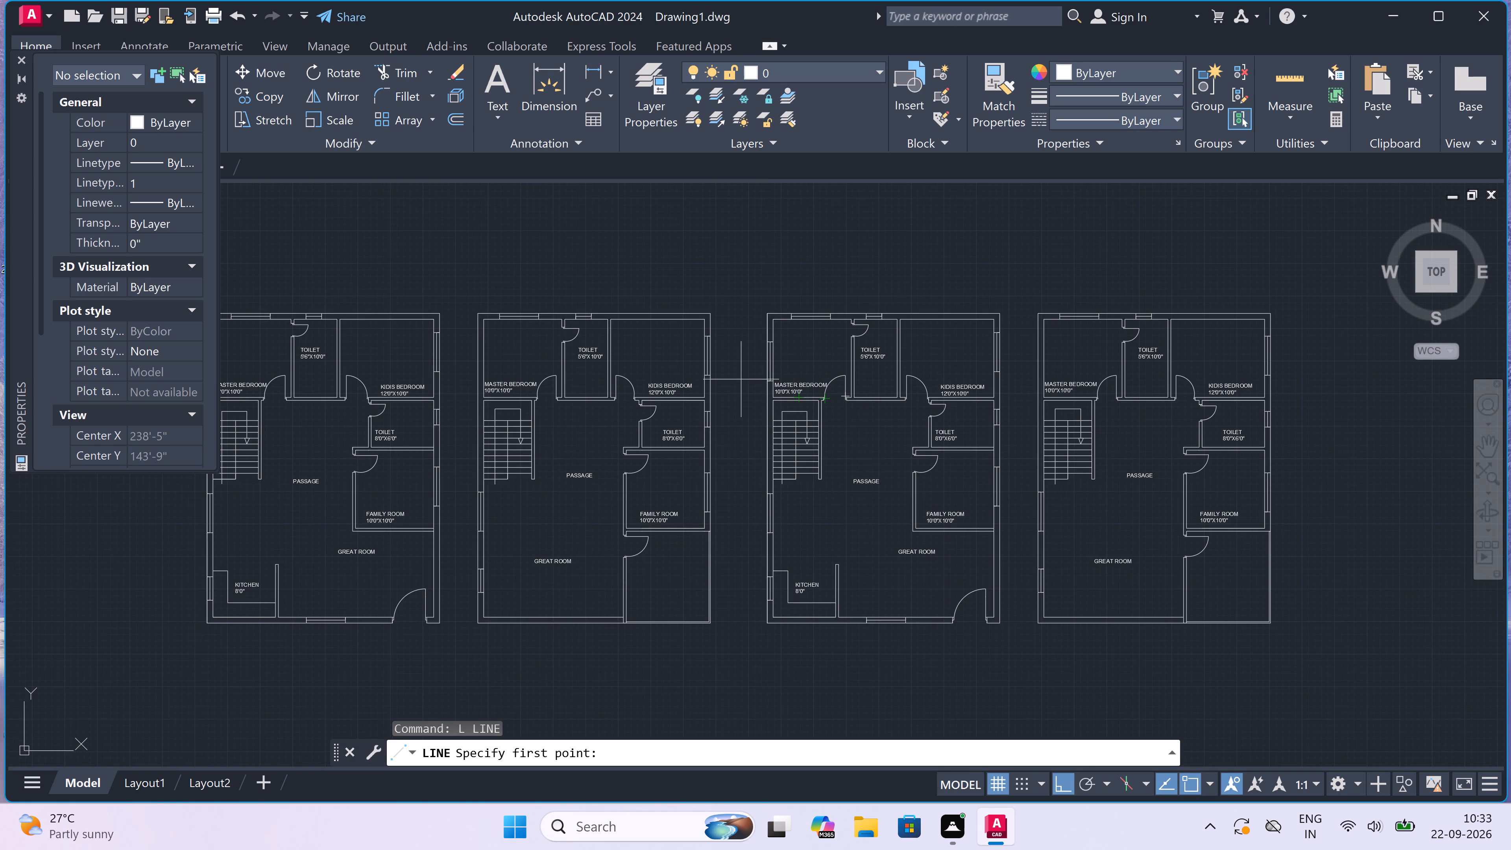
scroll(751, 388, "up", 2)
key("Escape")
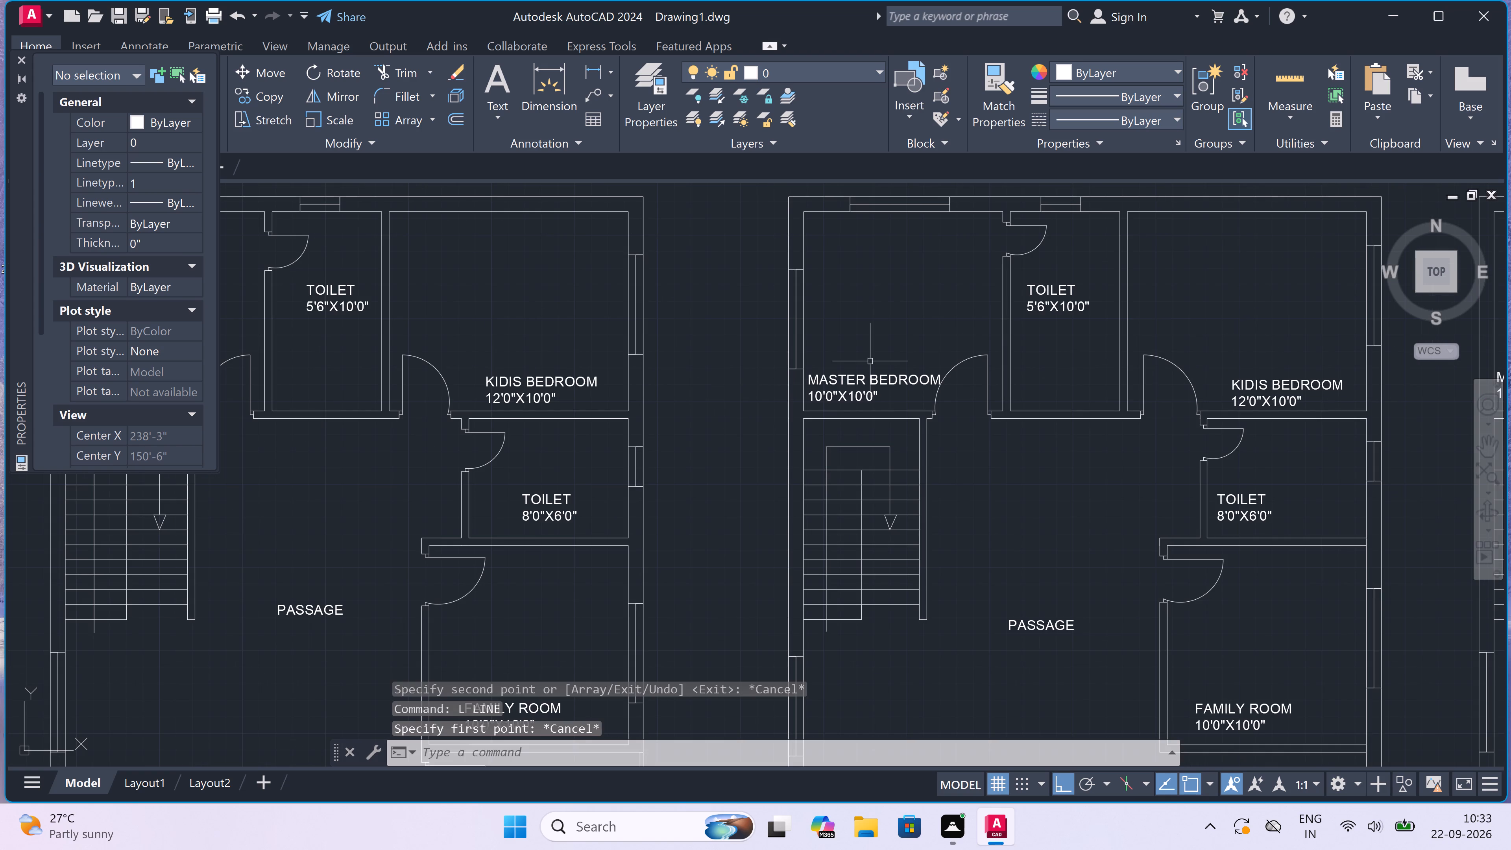
Delete all room labels from the left-hand copied plan, from MASTER BEDROOM through KITCHEN and GREAT ROOM.
left_click(879, 384)
key("Delete")
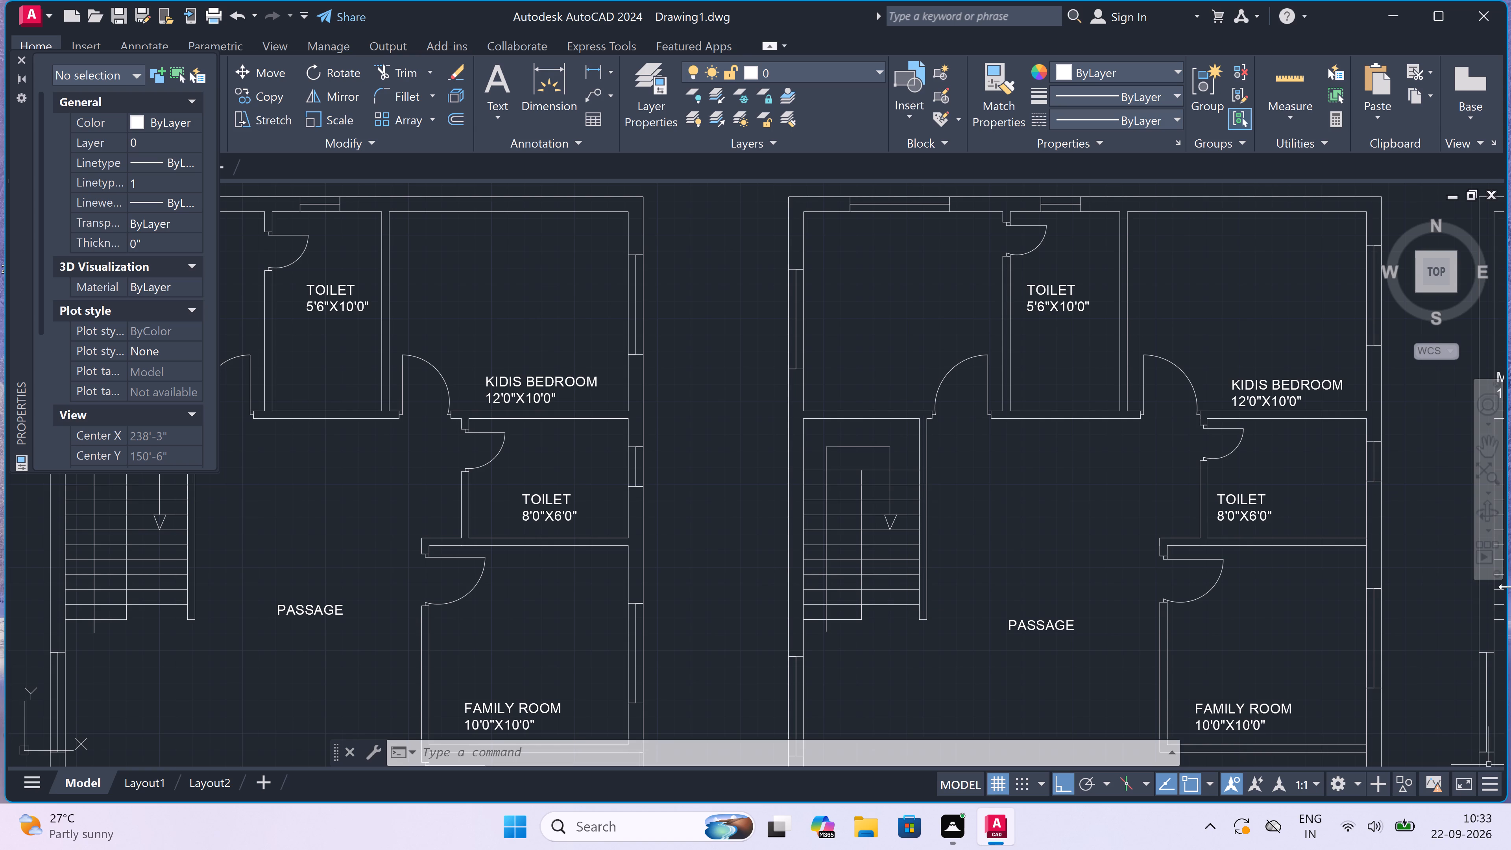
left_click(1065, 596)
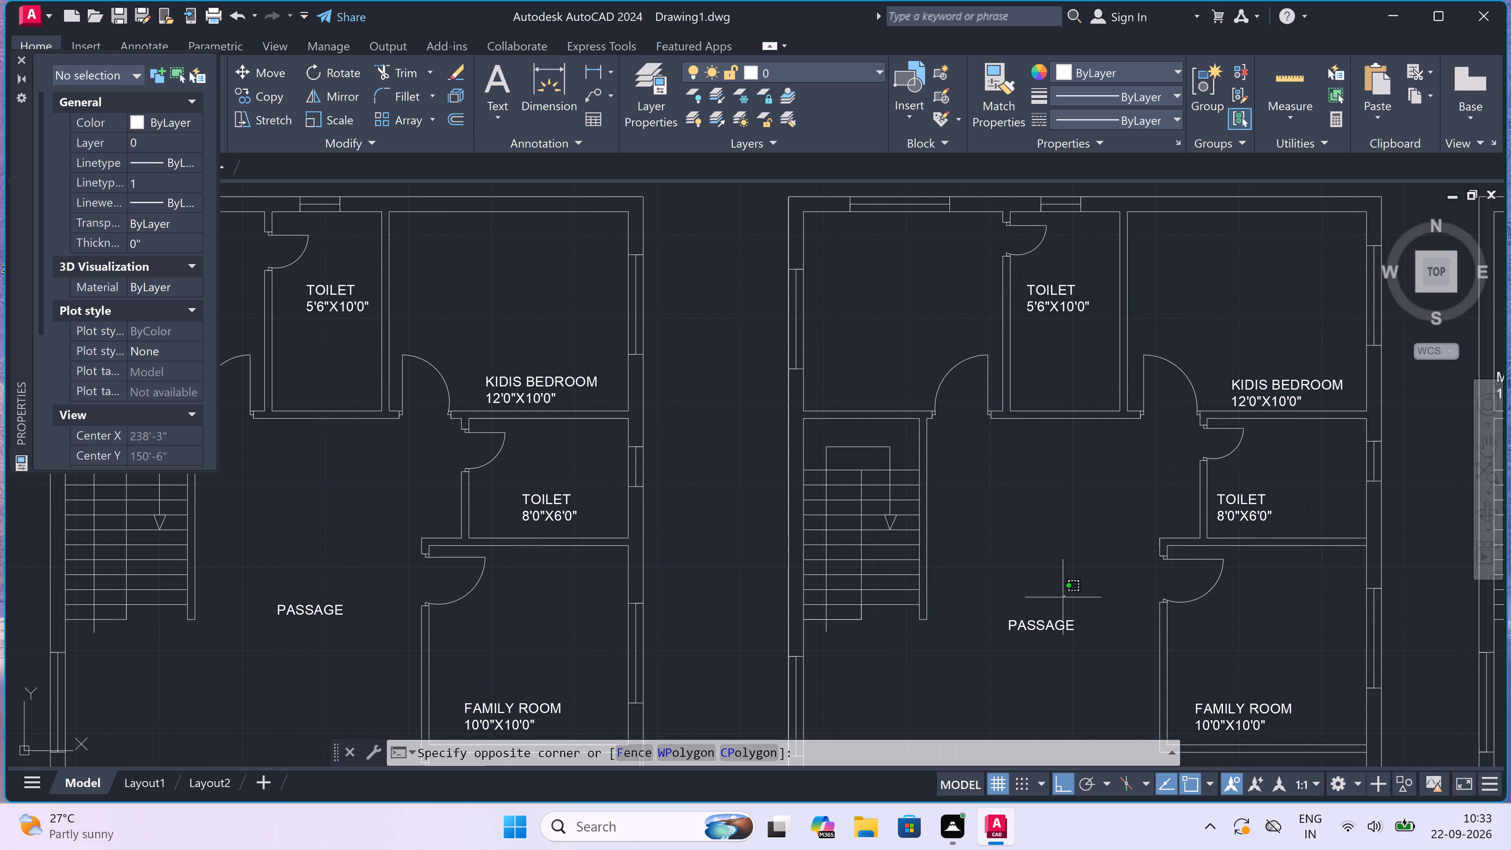
left_click(1016, 655)
left_click(1237, 712)
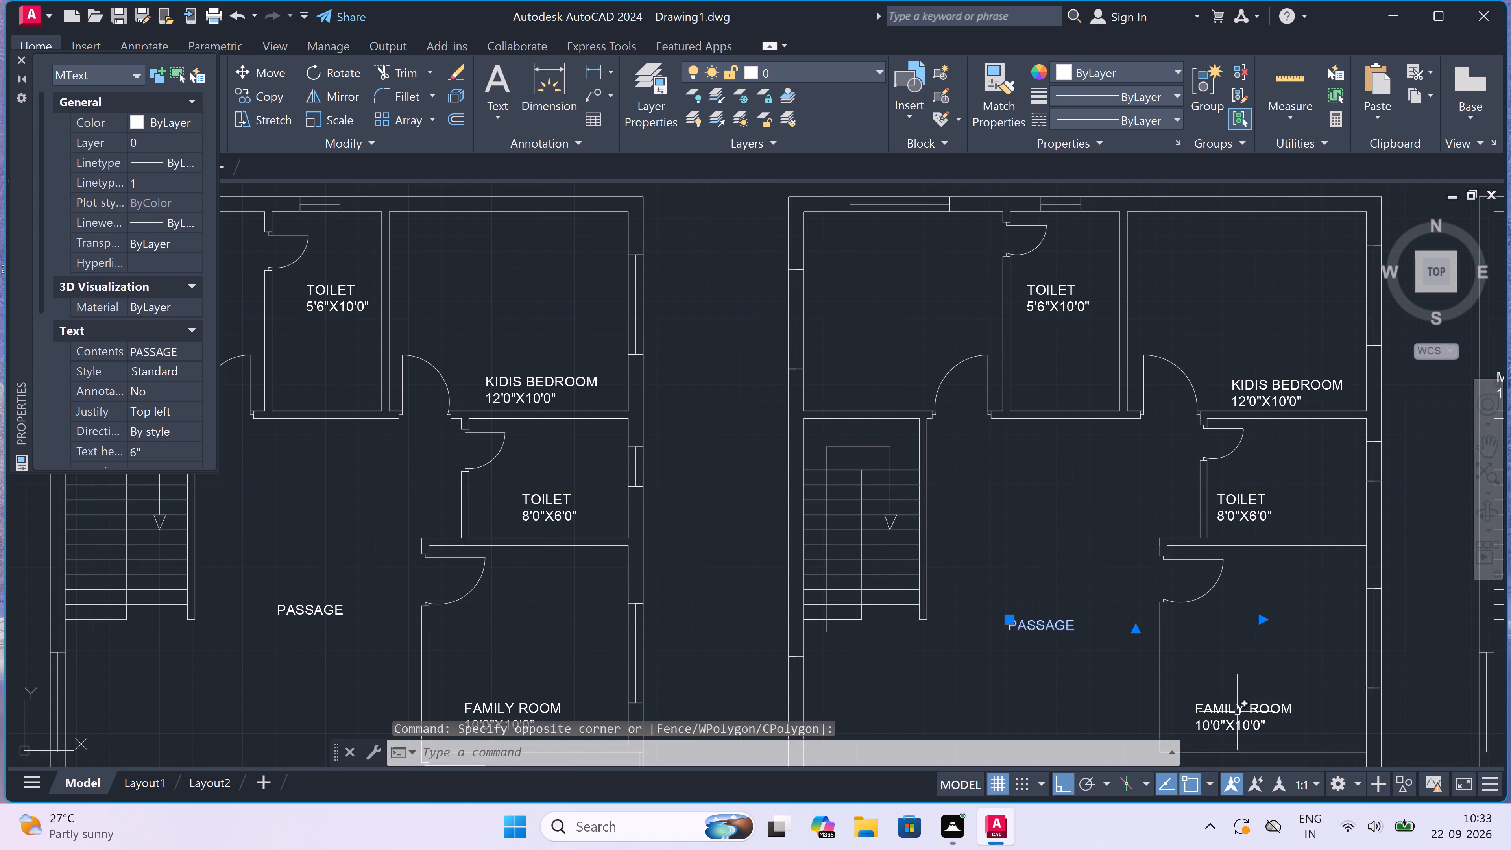
left_click(1229, 519)
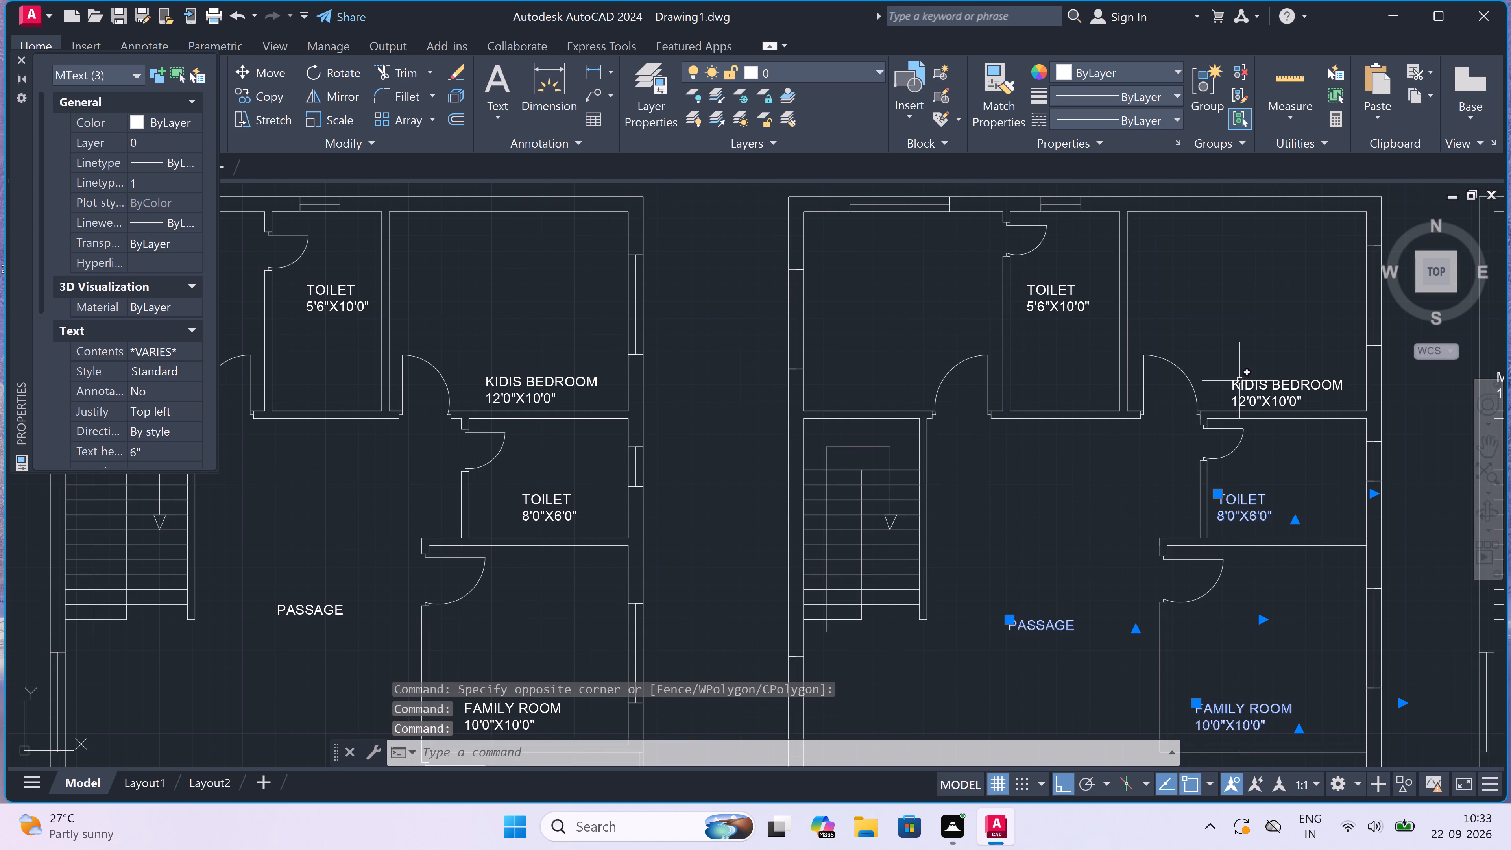
left_click(1246, 394)
left_click(1032, 299)
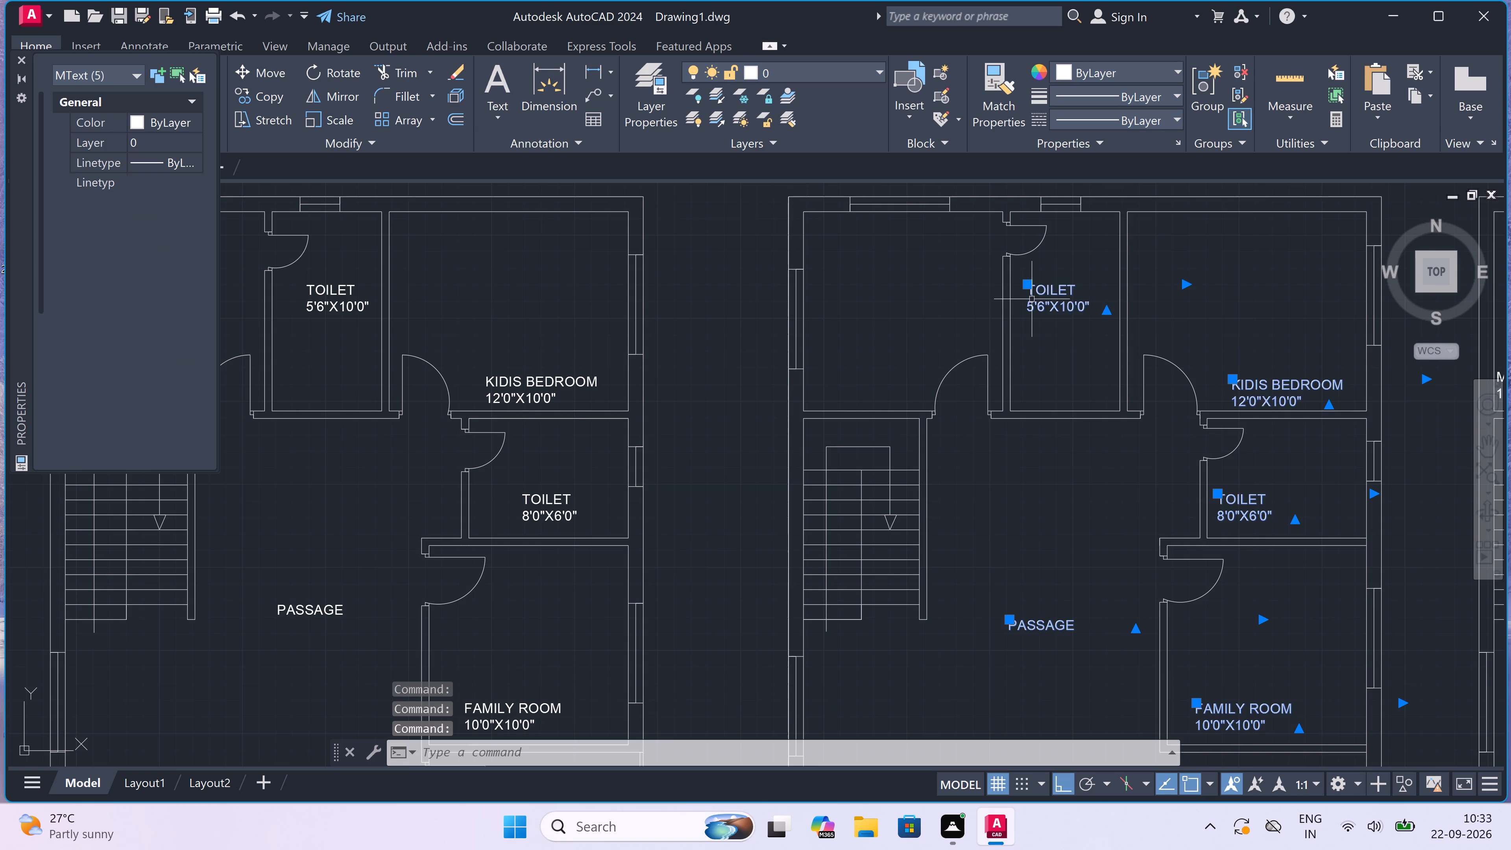
scroll(1033, 299, "down", 3)
scroll(1023, 440, "up", 2)
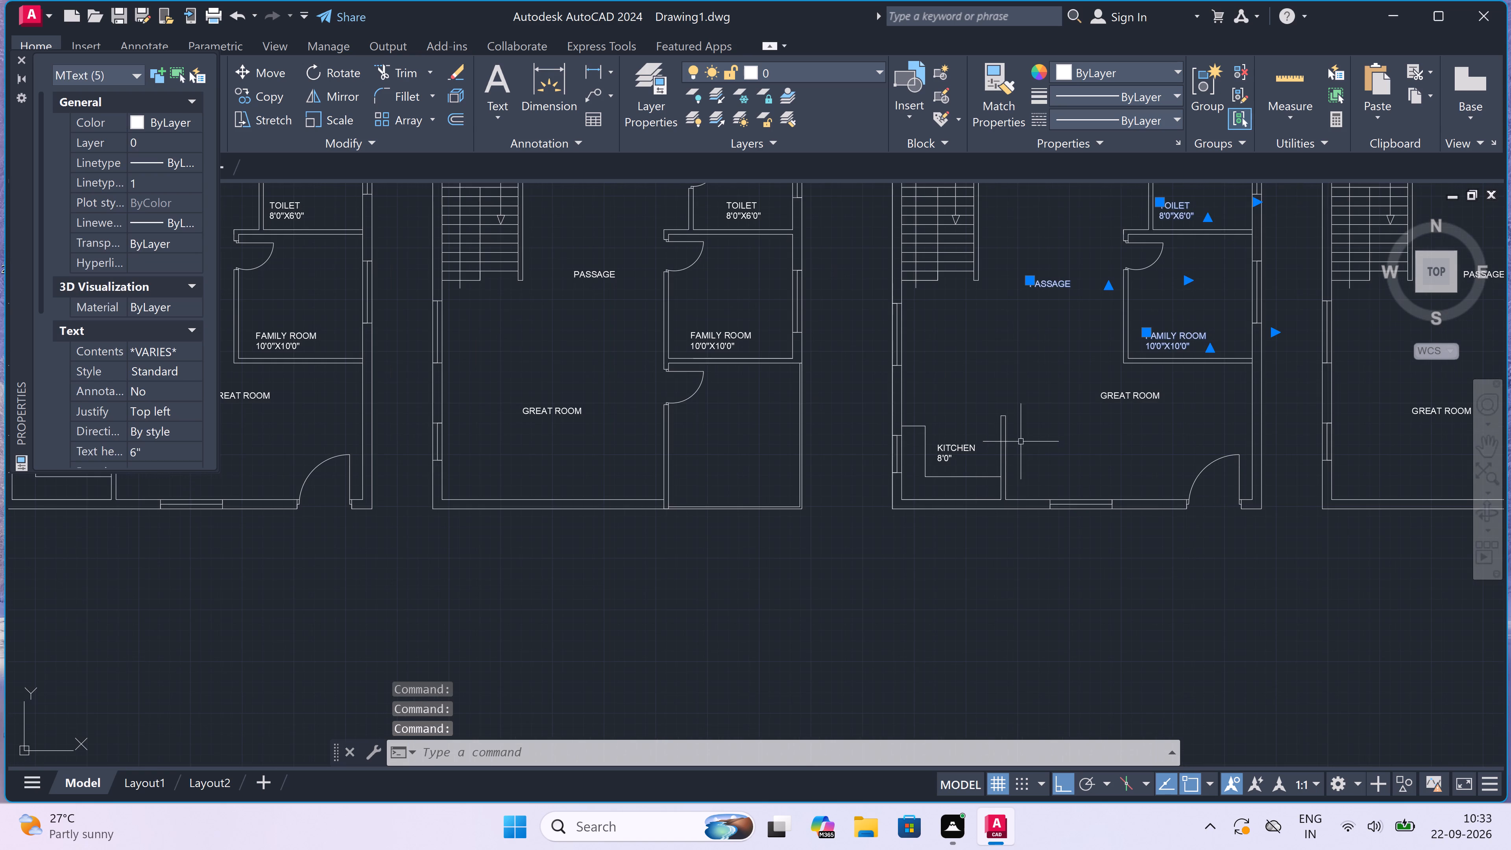
left_click(959, 449)
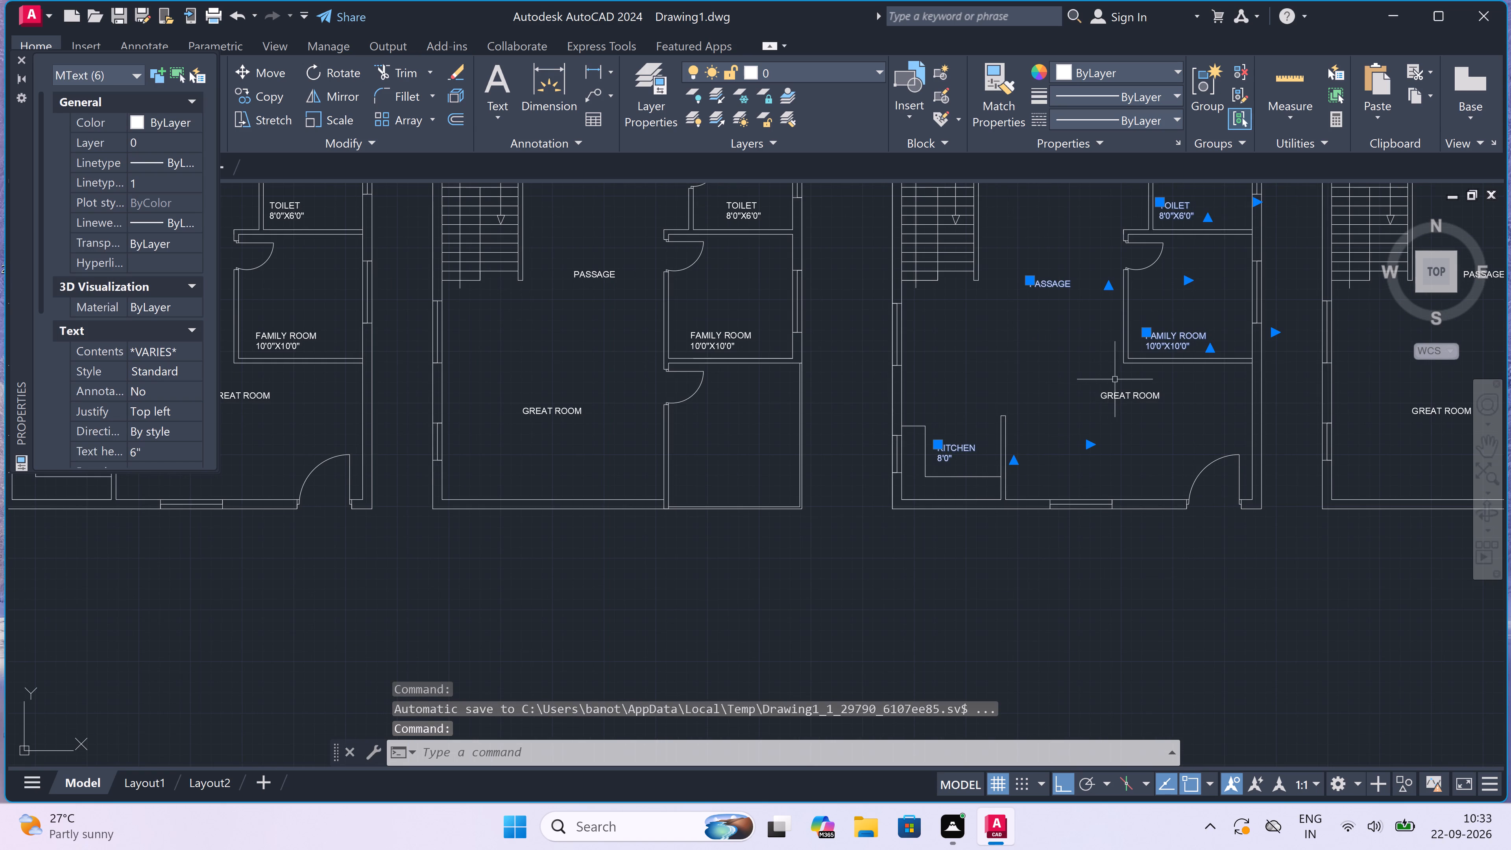
left_click(1121, 389)
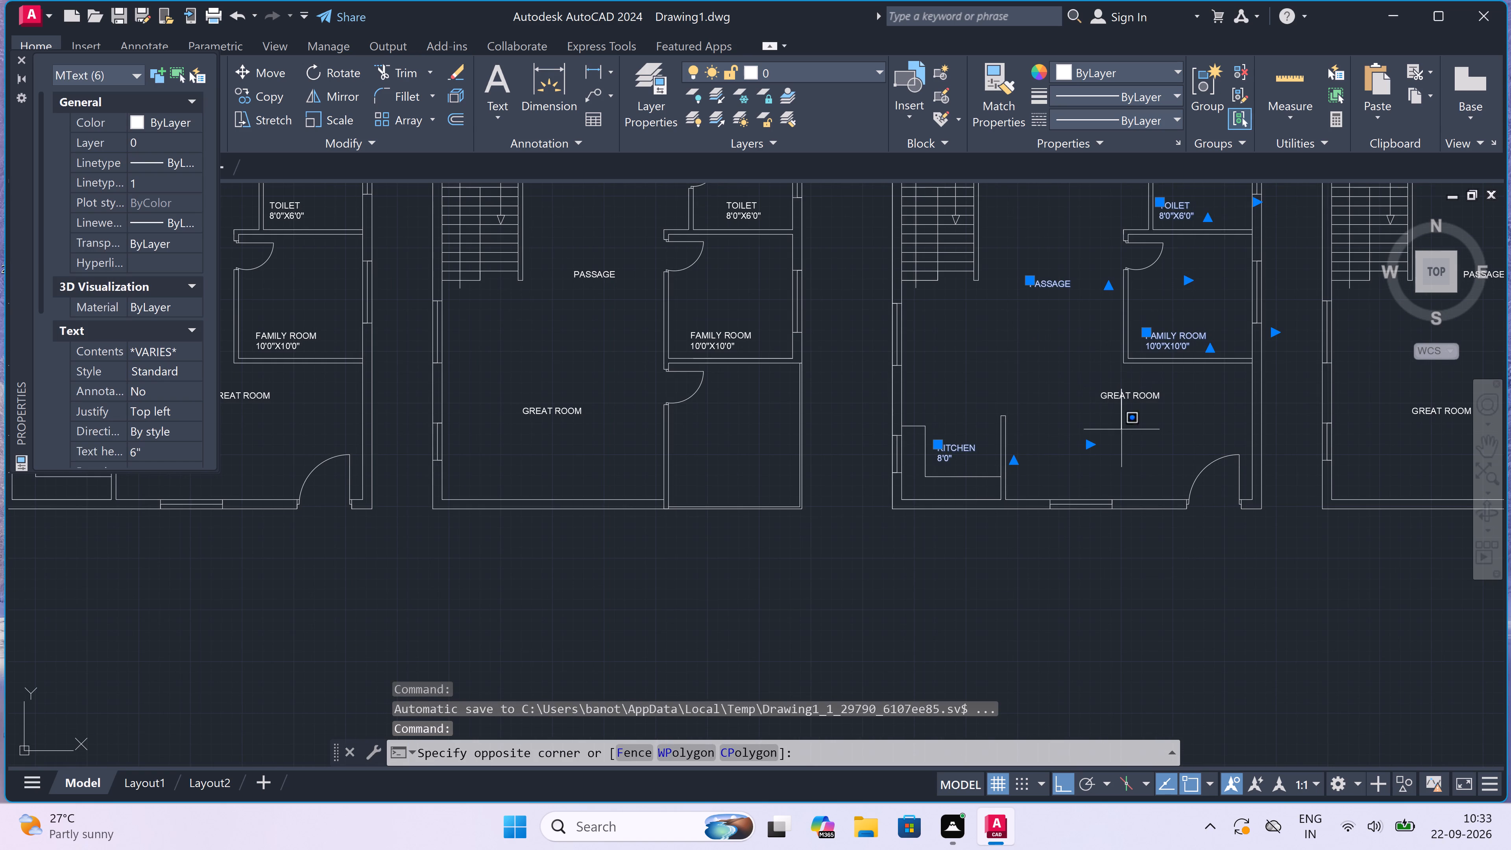
left_click(1120, 436)
key("Delete")
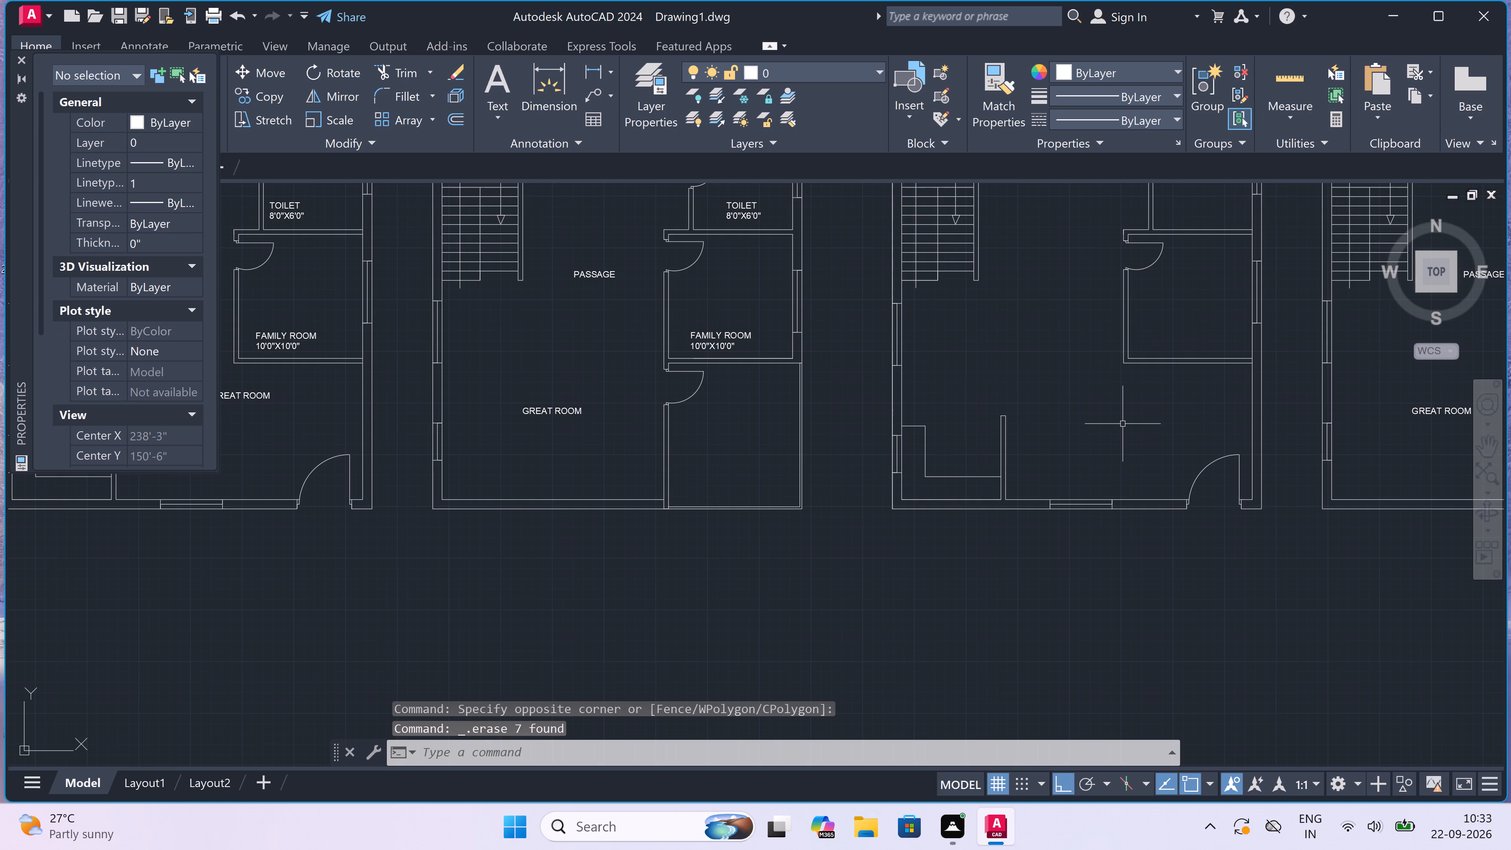
Delete all room labels from the right-hand copied plan: both TOILETs, MASTER BEDROOM, KIDIS BEDROOM, PASSAGE, FAMILY ROOM and GREAT ROOM.
scroll(1122, 427, "down", 5)
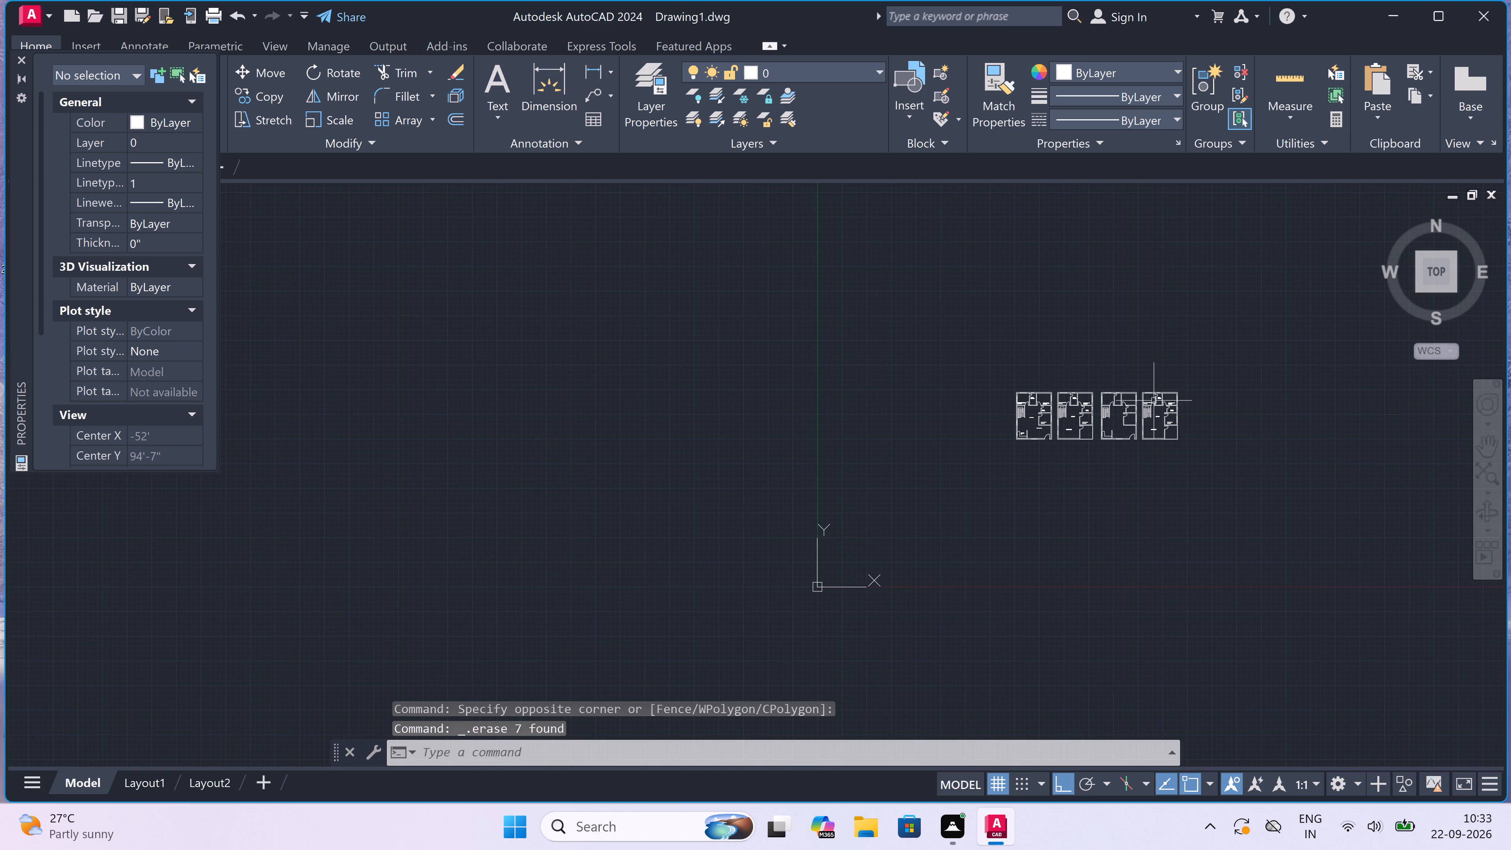
scroll(1156, 397, "up", 6)
left_click(1160, 399)
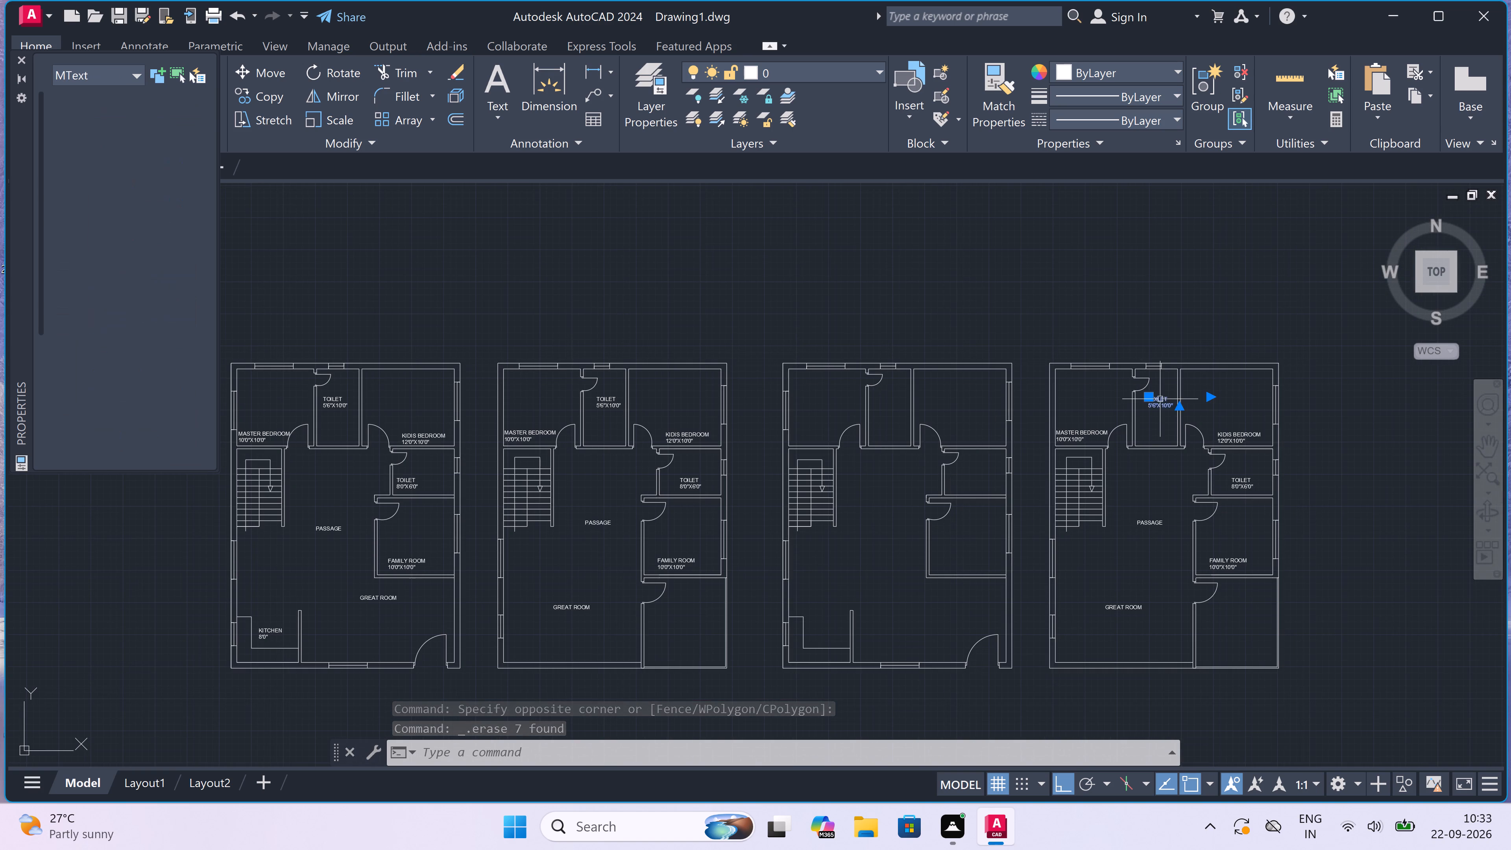
scroll(1084, 436, "up", 4)
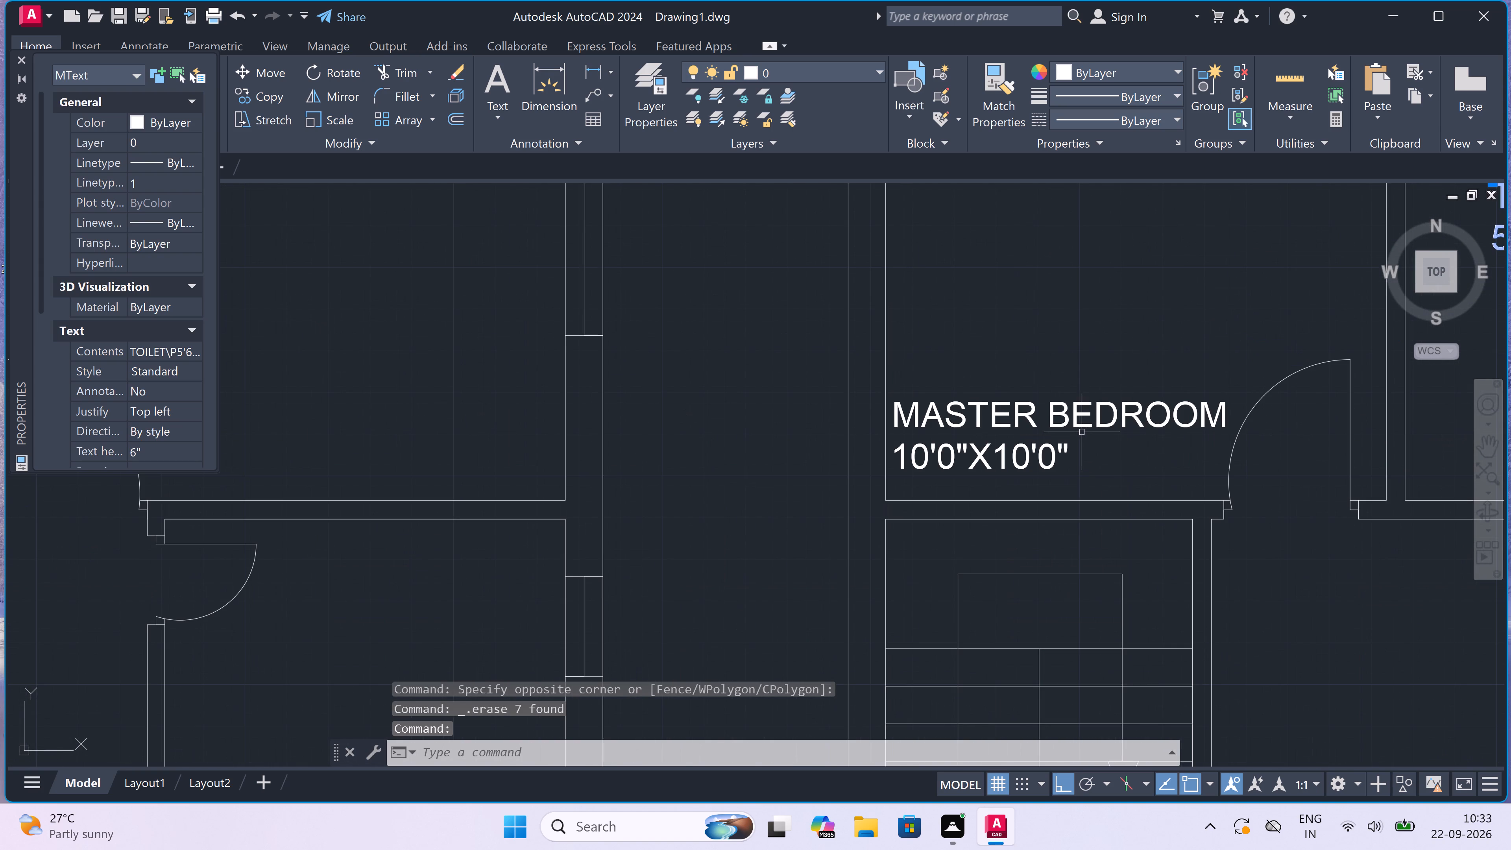
left_click(1075, 422)
scroll(1075, 421, "down", 8)
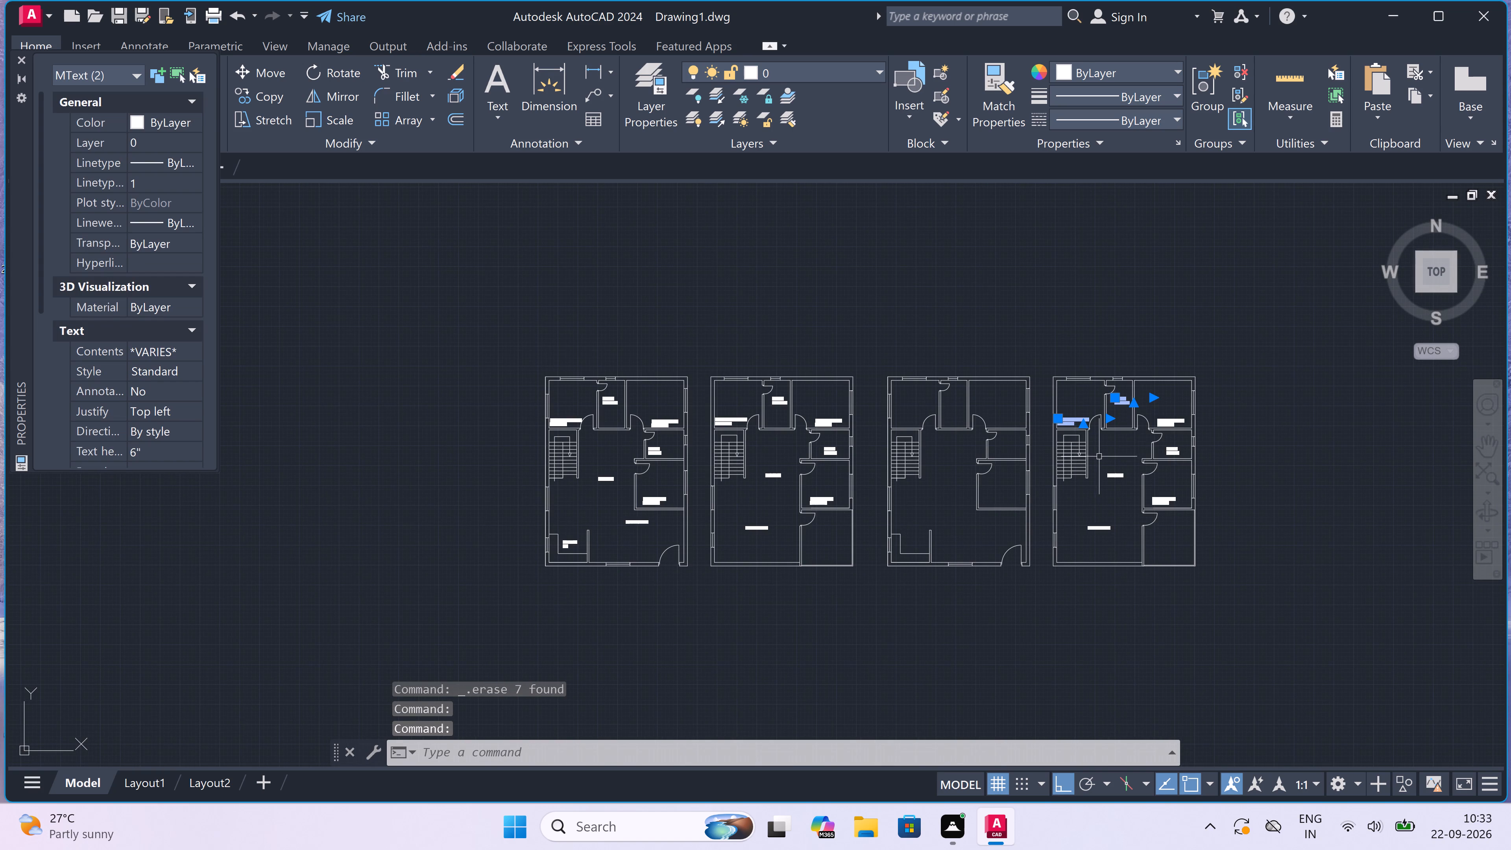
scroll(1119, 502, "up", 3)
left_click(1105, 381)
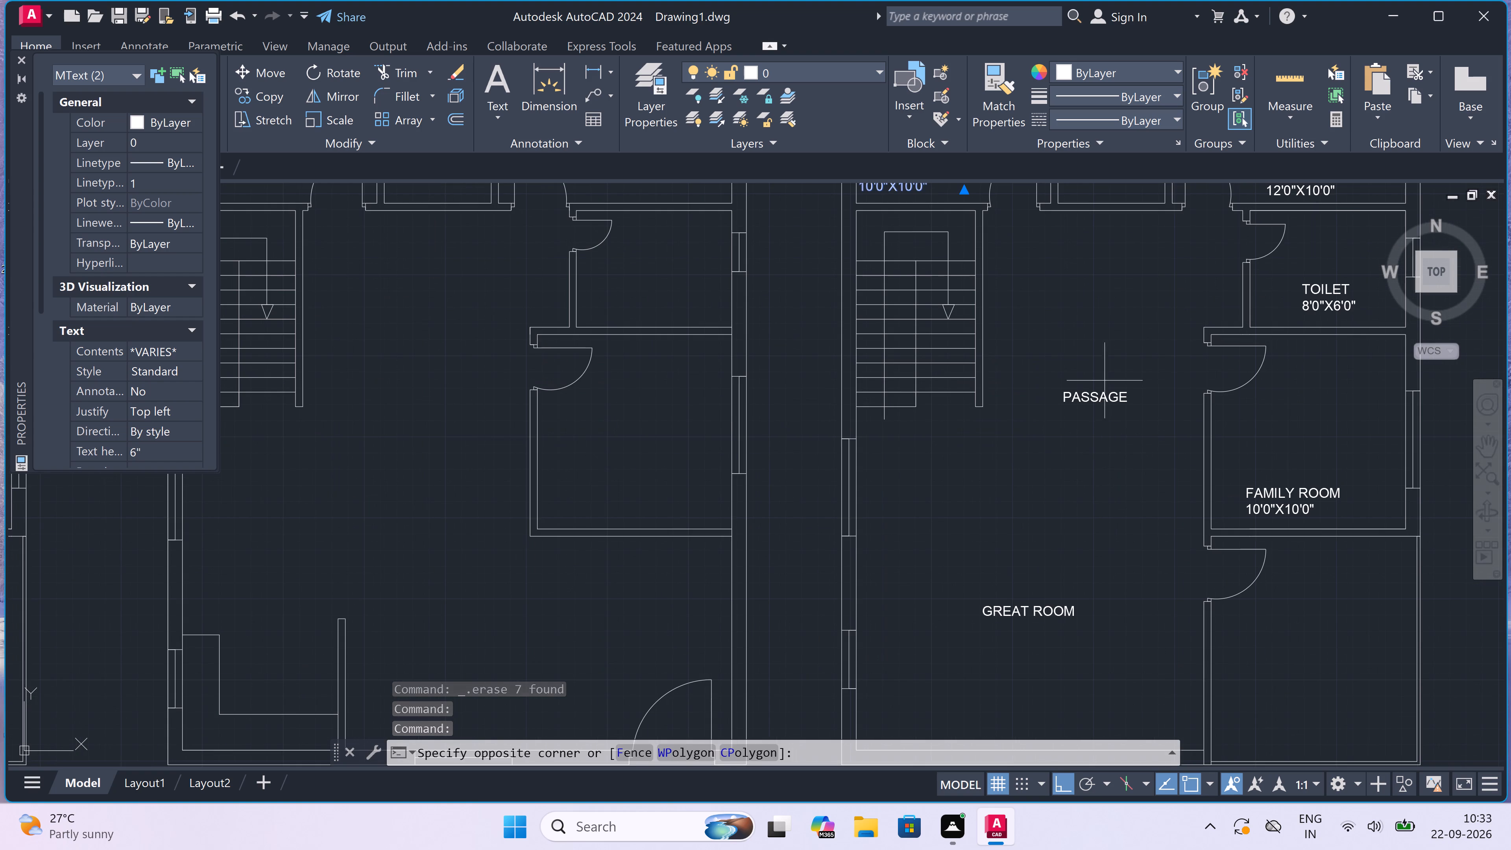
left_click(1019, 676)
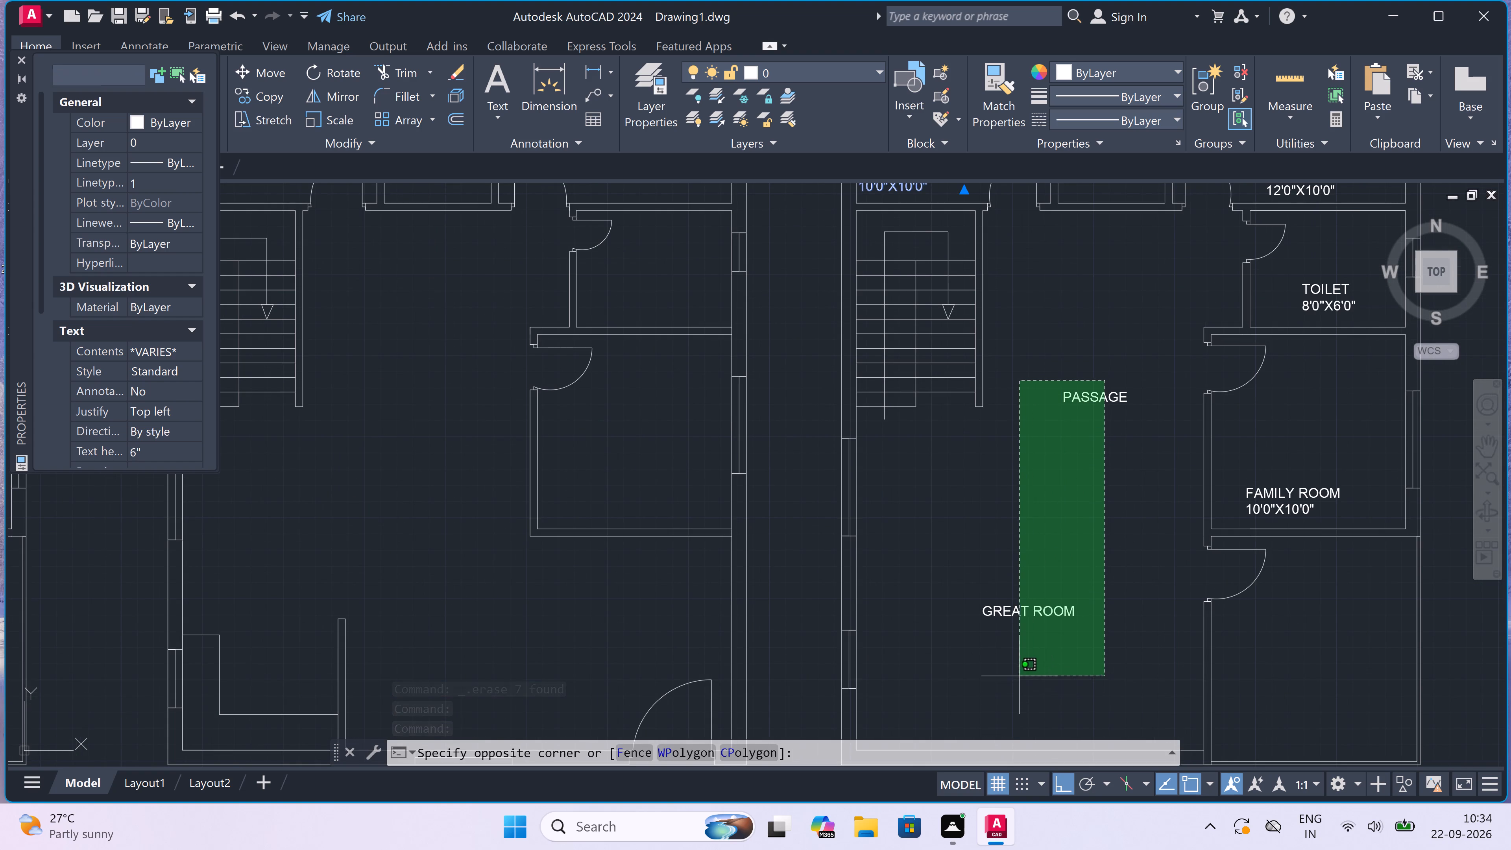
left_click(1278, 508)
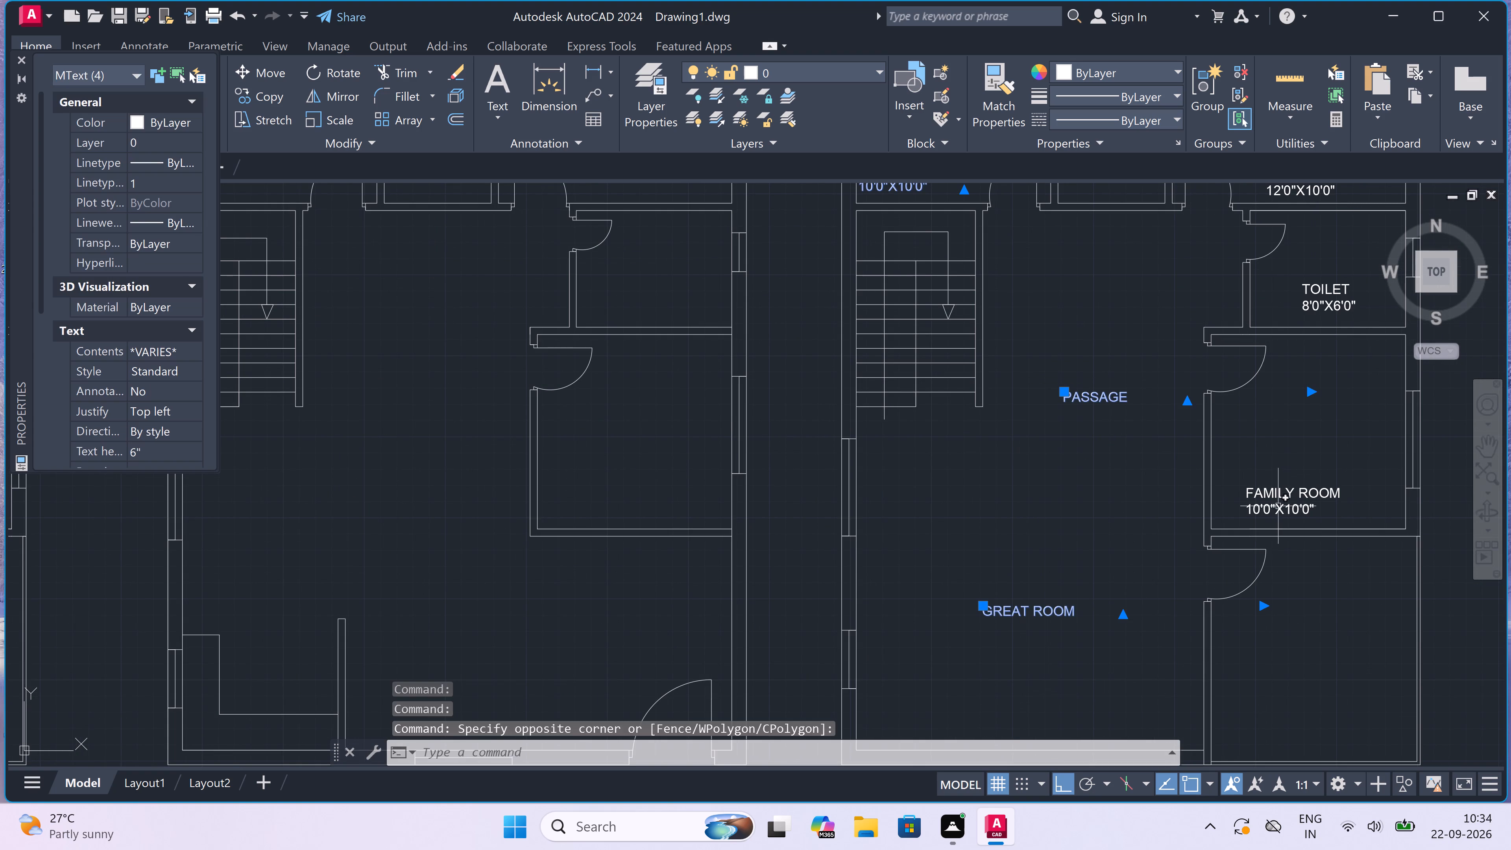
scroll(1077, 549, "down", 4)
scroll(1142, 480, "up", 3)
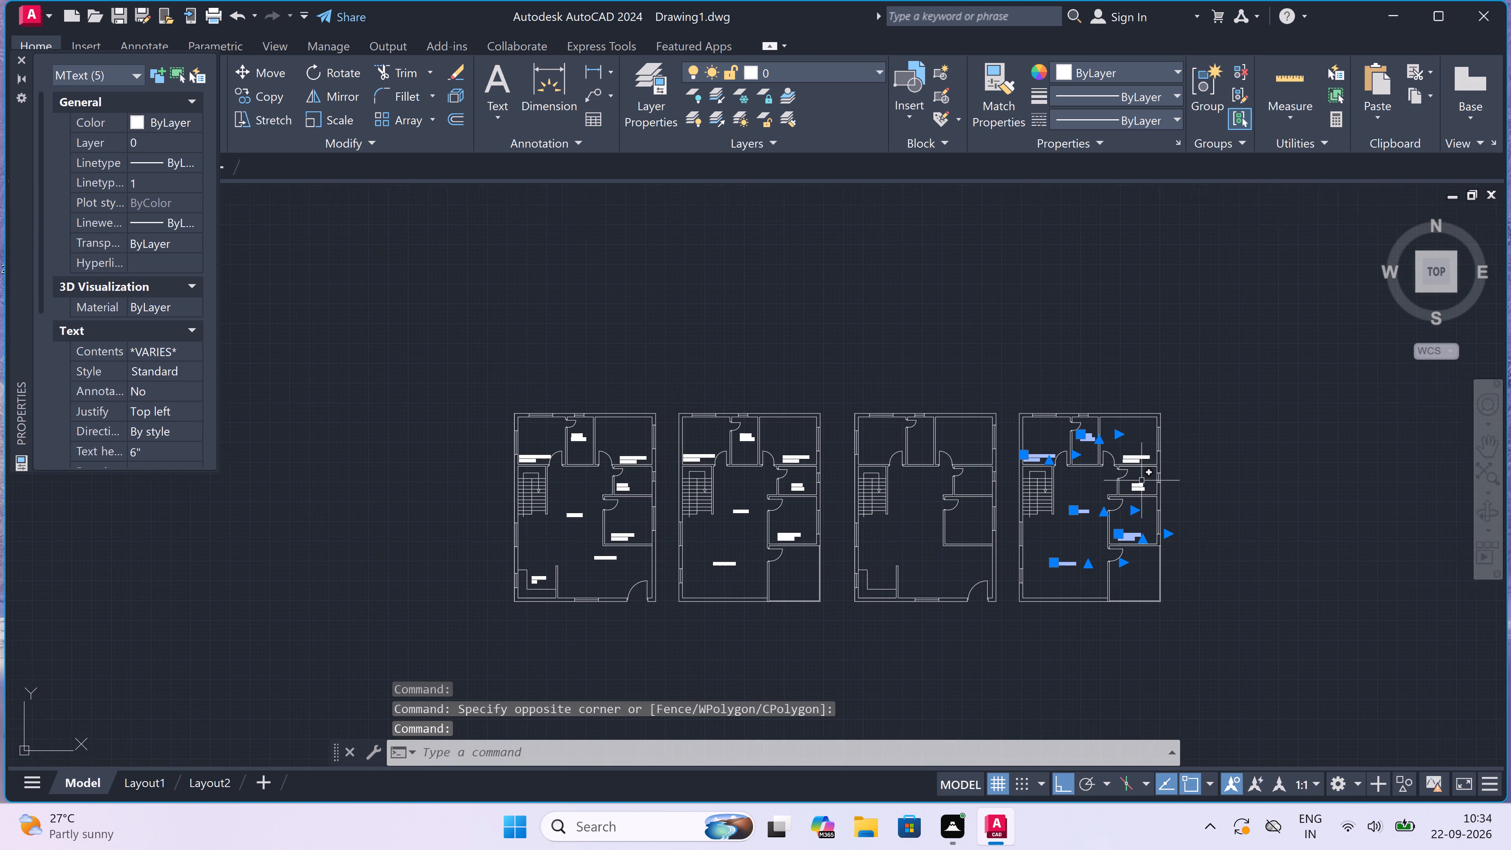
left_click(1118, 511)
scroll(1118, 512, "down", 3)
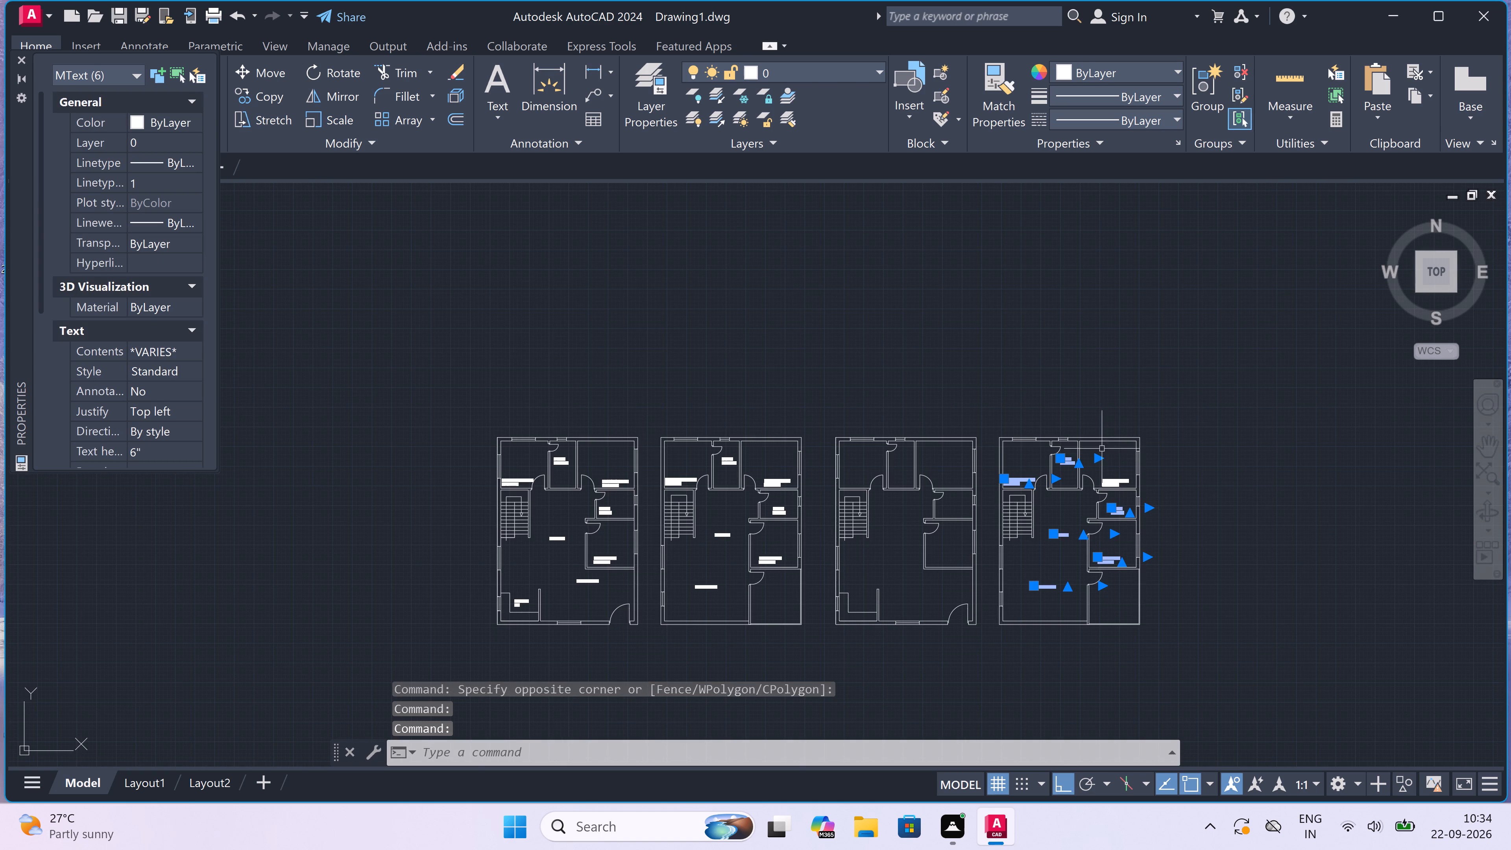
scroll(1112, 490, "up", 4)
left_click(1098, 451)
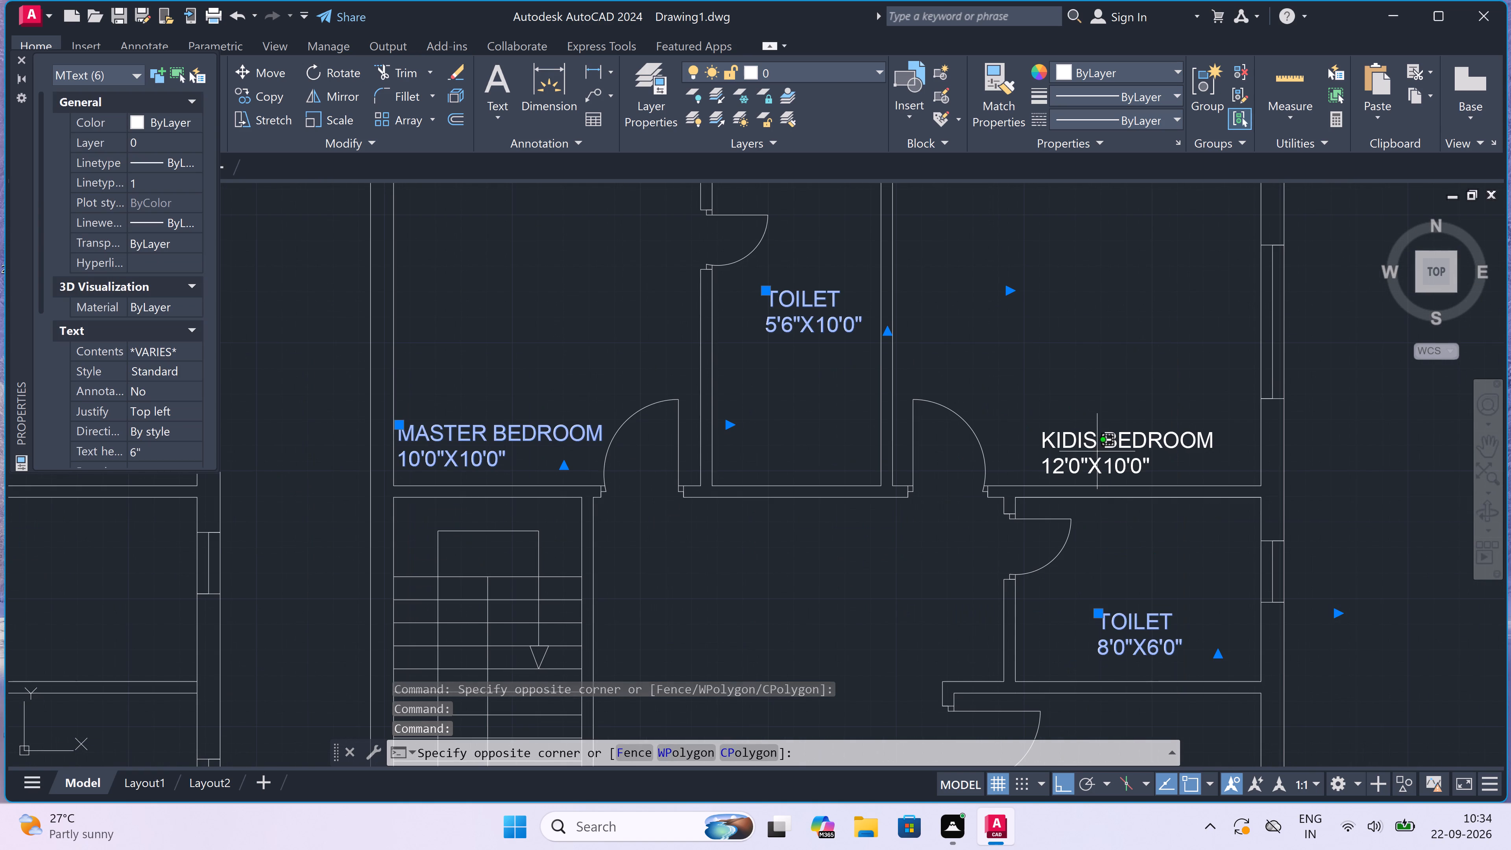
left_click(1060, 432)
key("Delete")
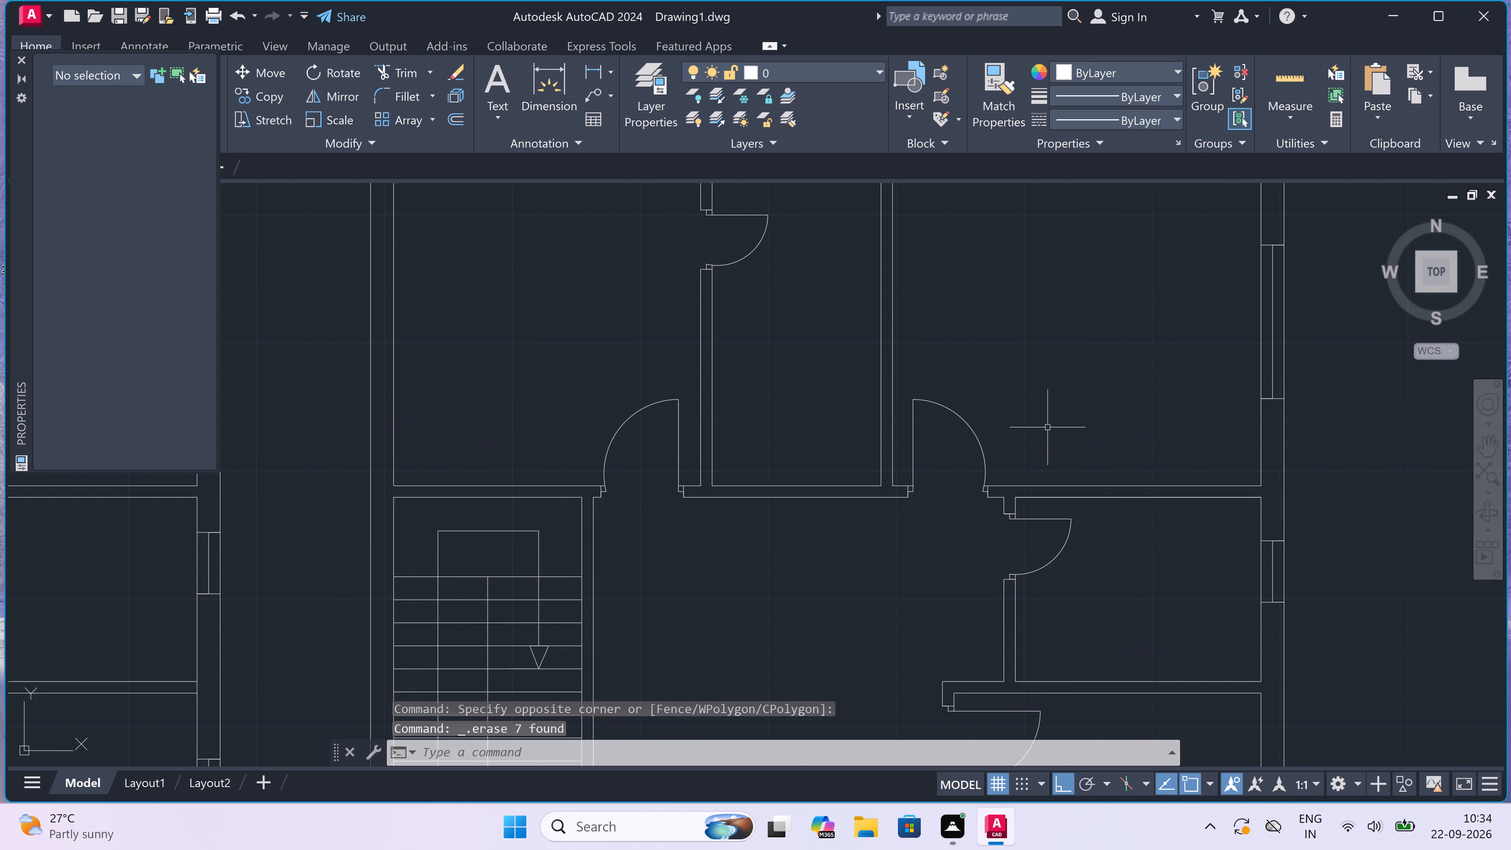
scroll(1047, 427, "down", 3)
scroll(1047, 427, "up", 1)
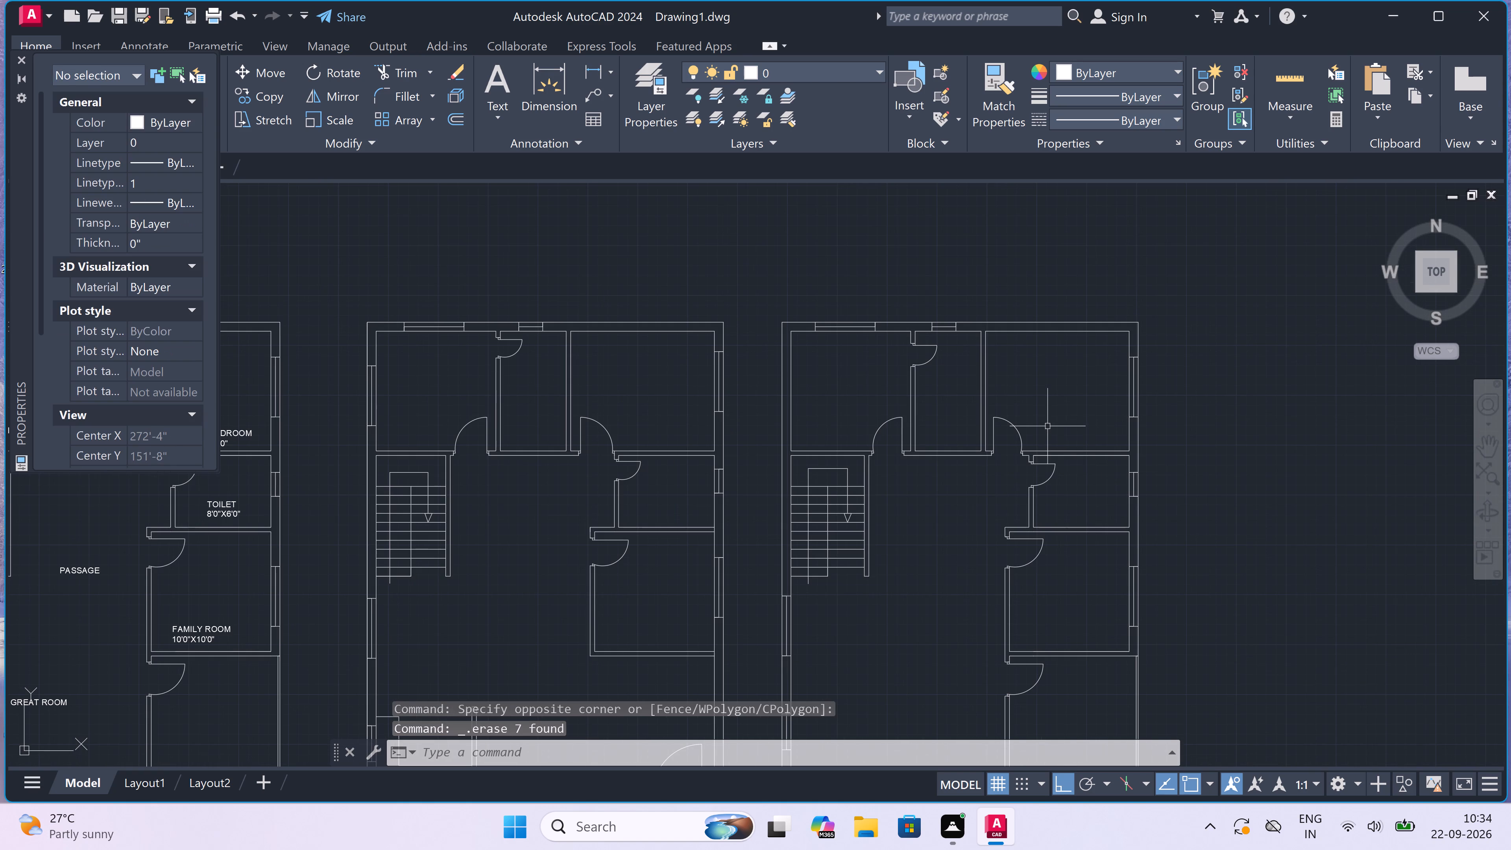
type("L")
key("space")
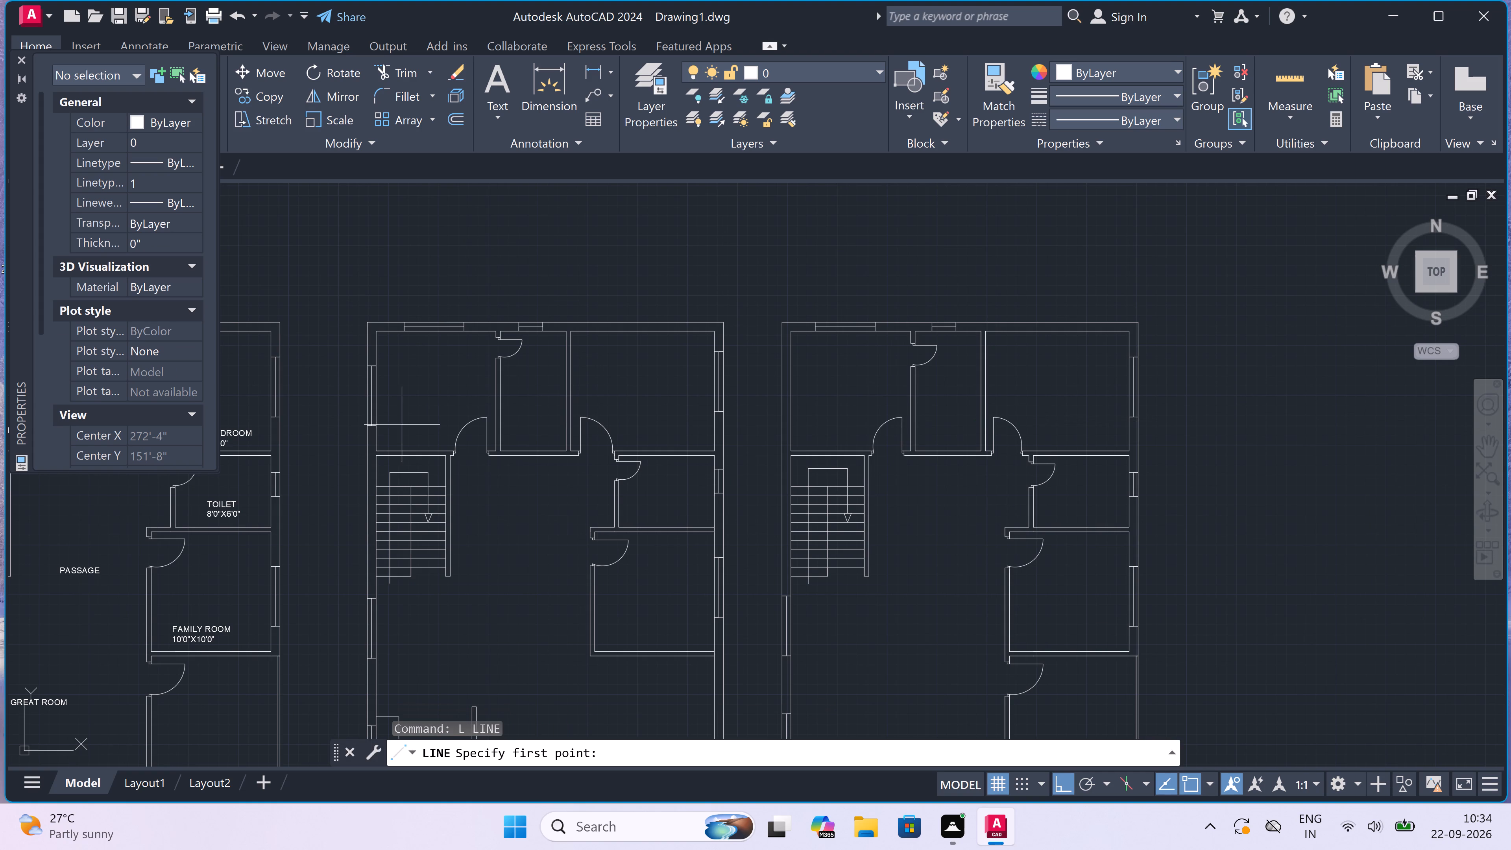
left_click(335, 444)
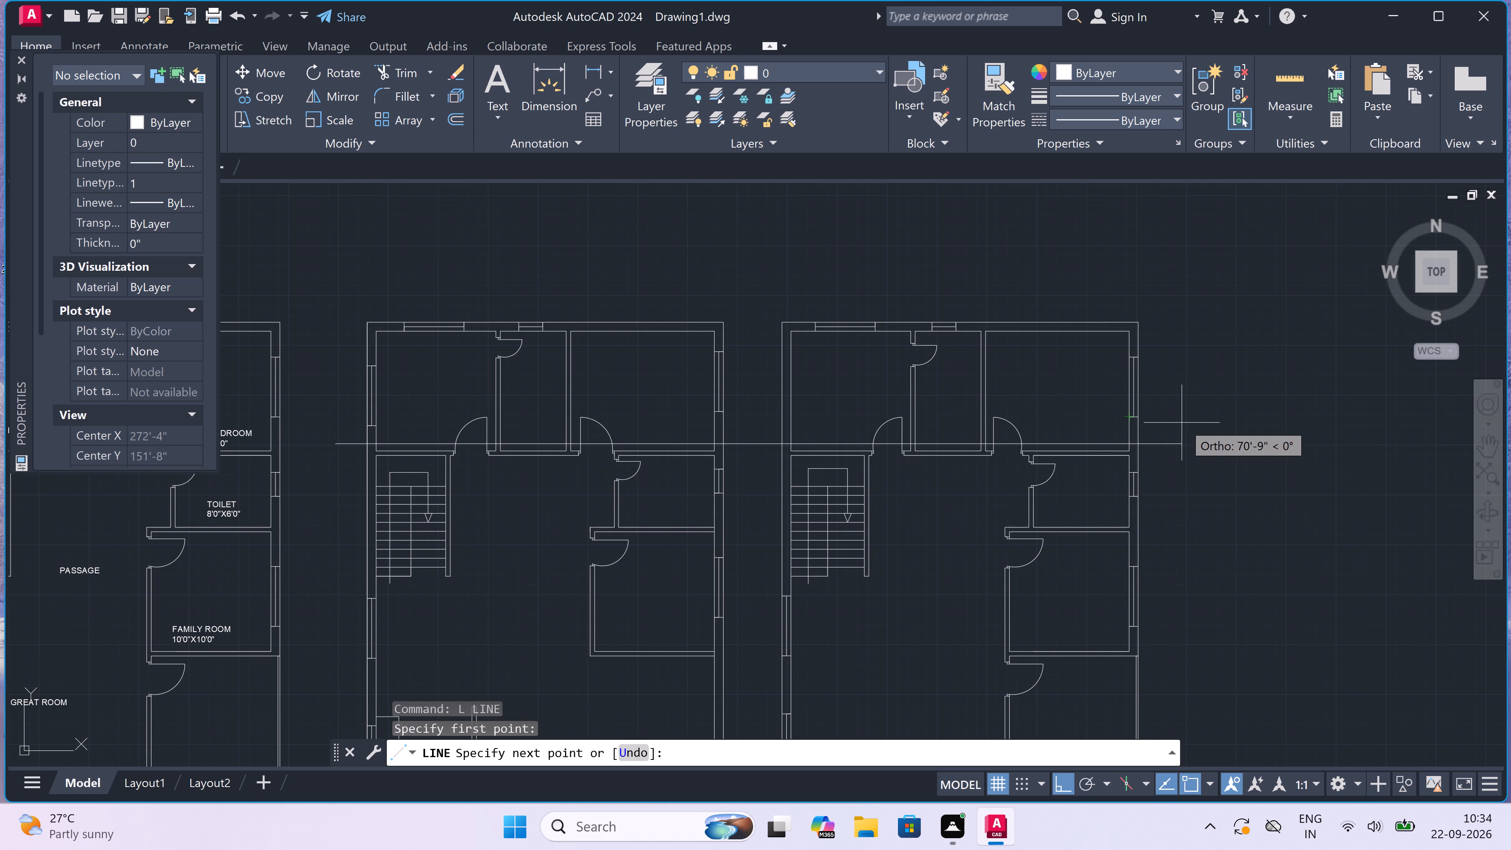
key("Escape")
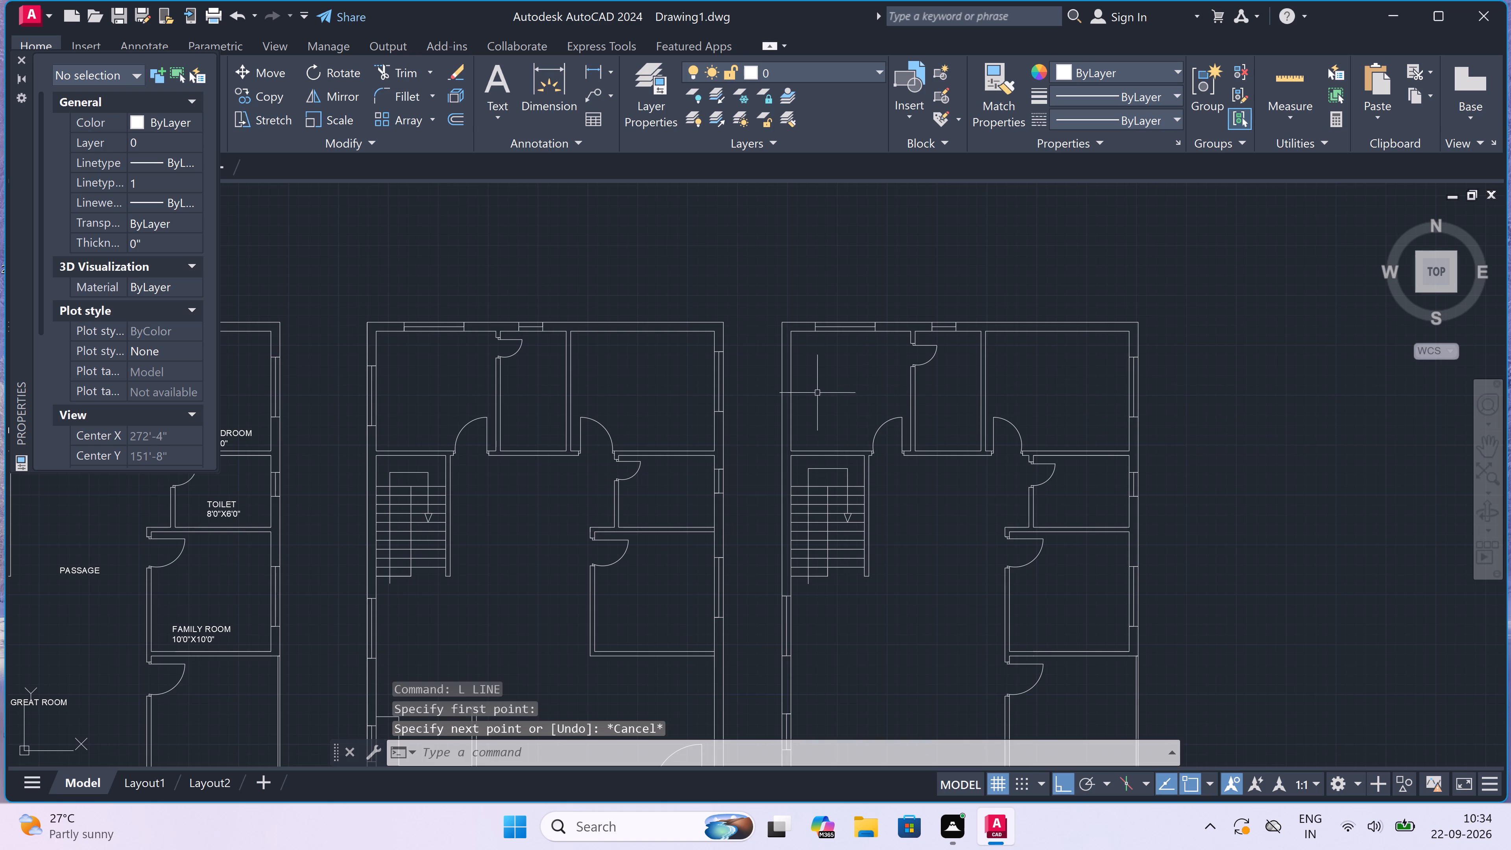
Draw a horizontal section line about 68'-7" long across both copied plans' upper rooms, ending in an upward leg about 3'-11" beyond the right-hand plan.
key("space")
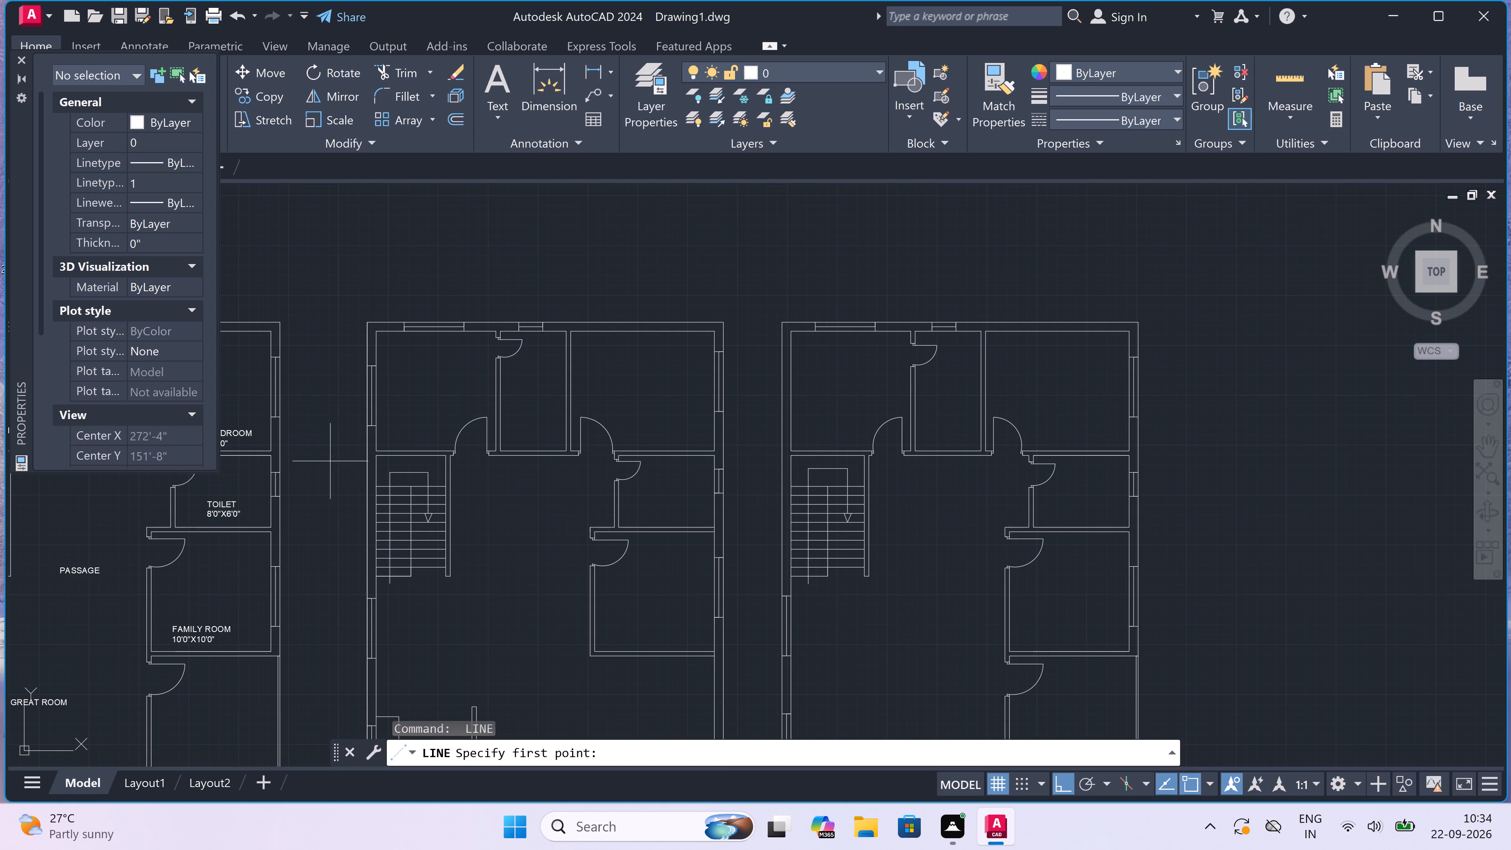
left_click(354, 436)
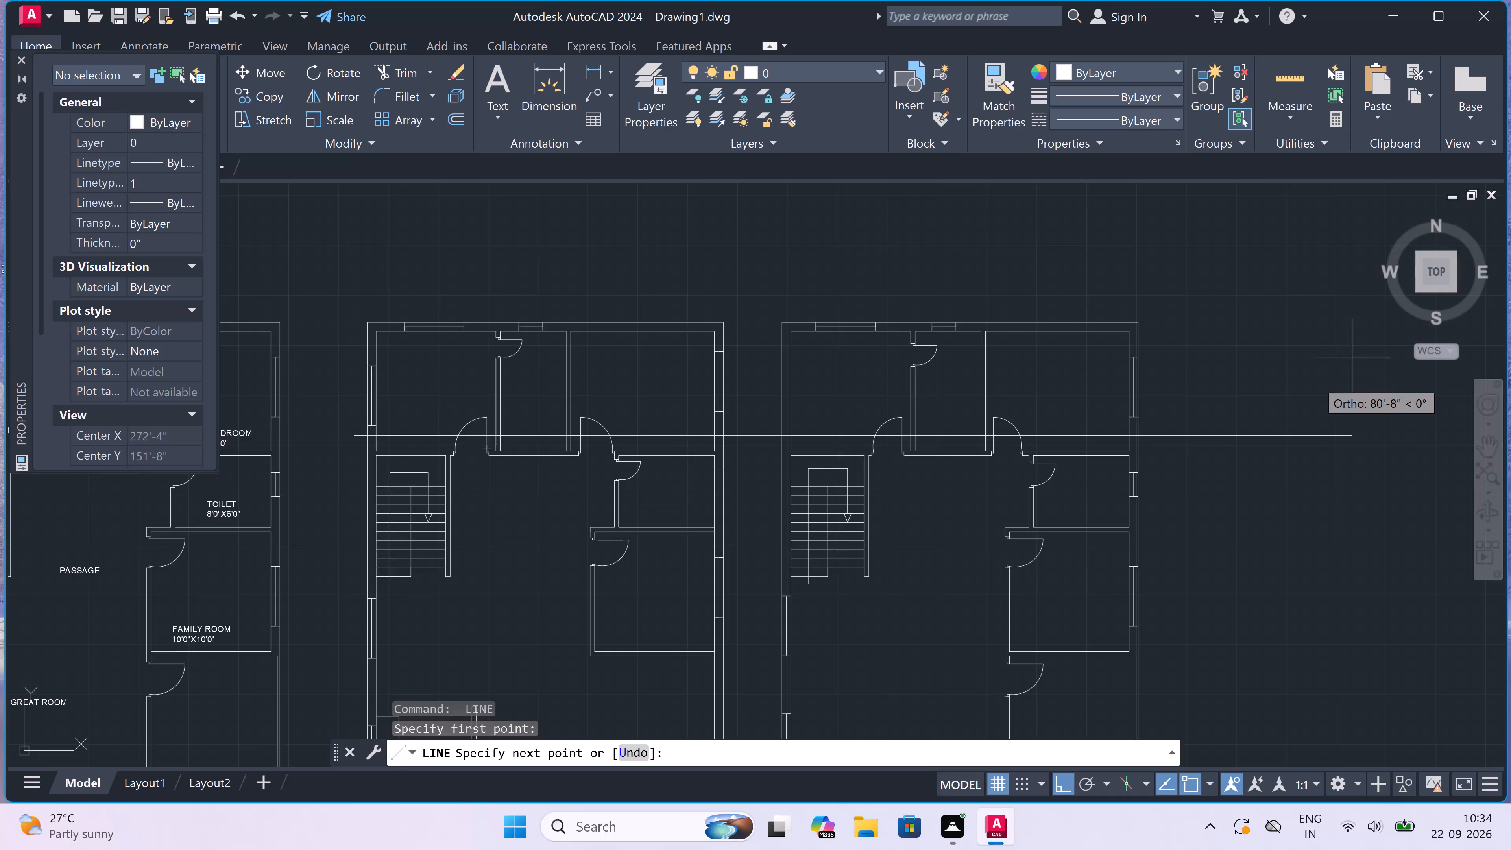
left_click(1176, 426)
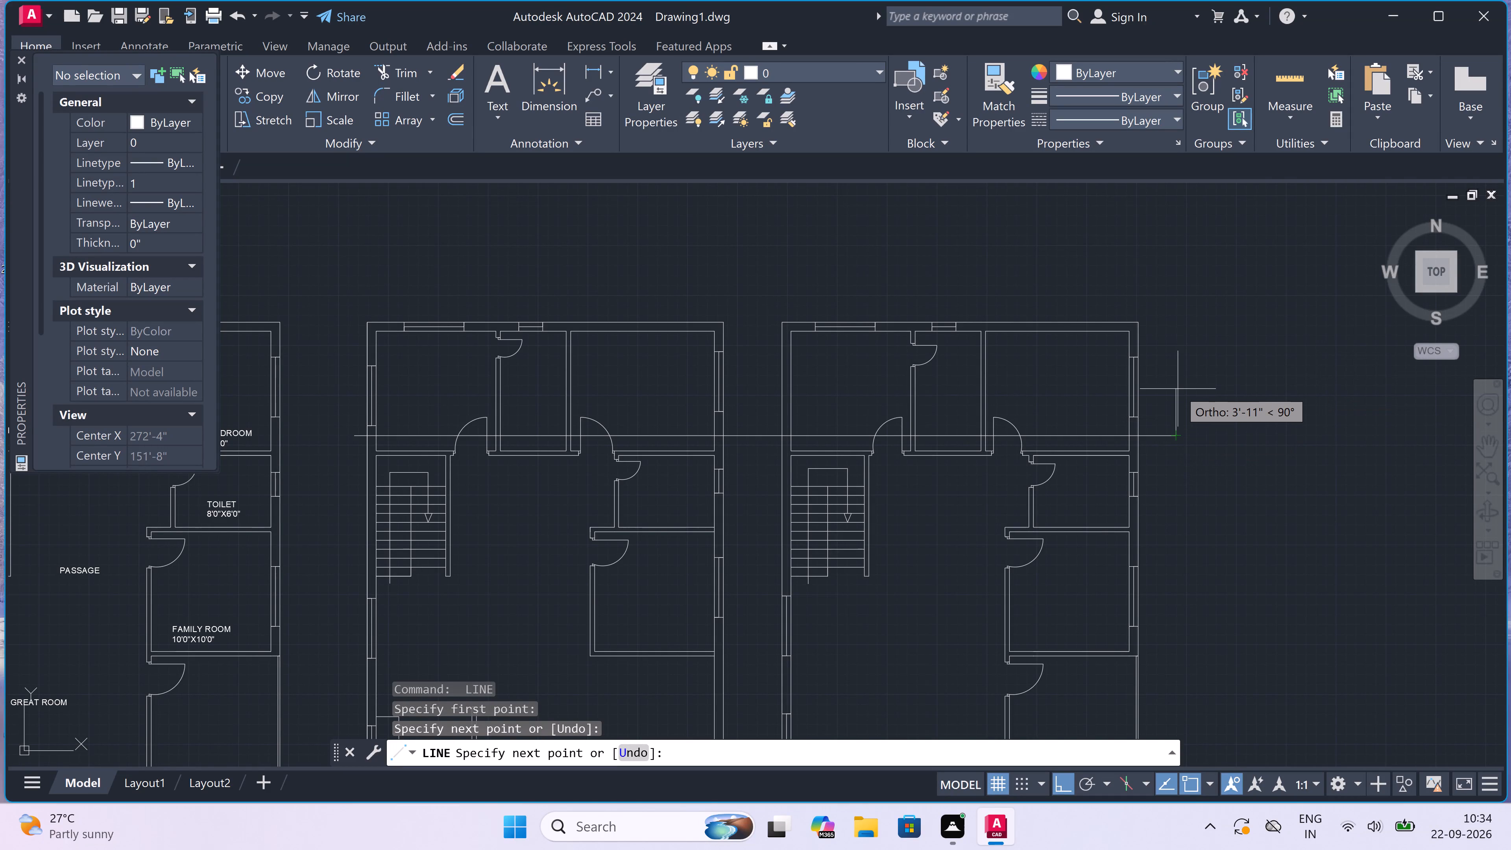
left_click(1178, 389)
key("Escape")
Add the multiline text A just above the upward leg at the section line's right end.
scroll(1142, 390, "down", 3)
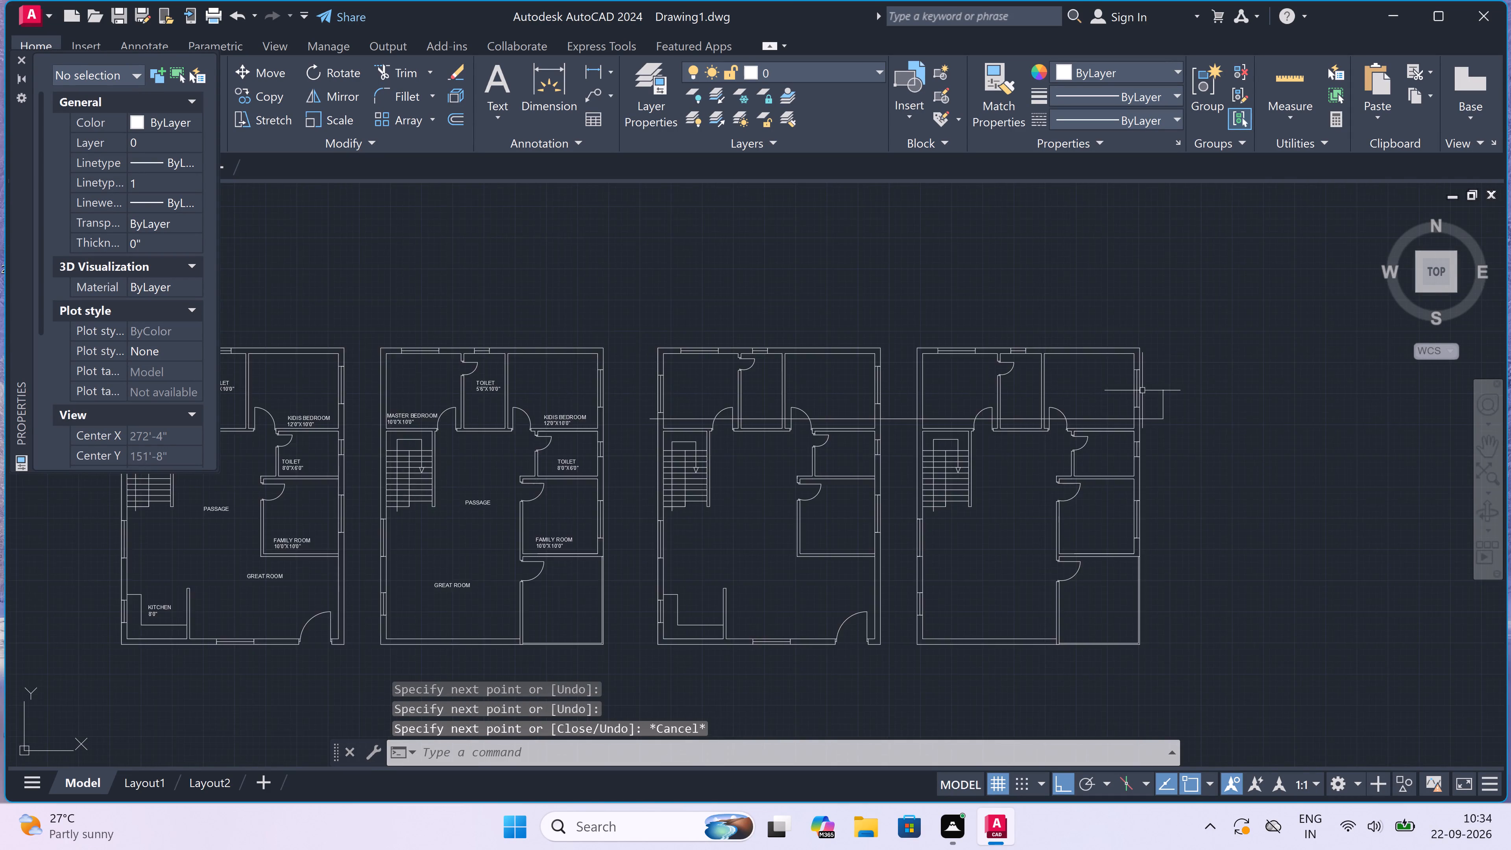
scroll(1173, 379, "up", 3)
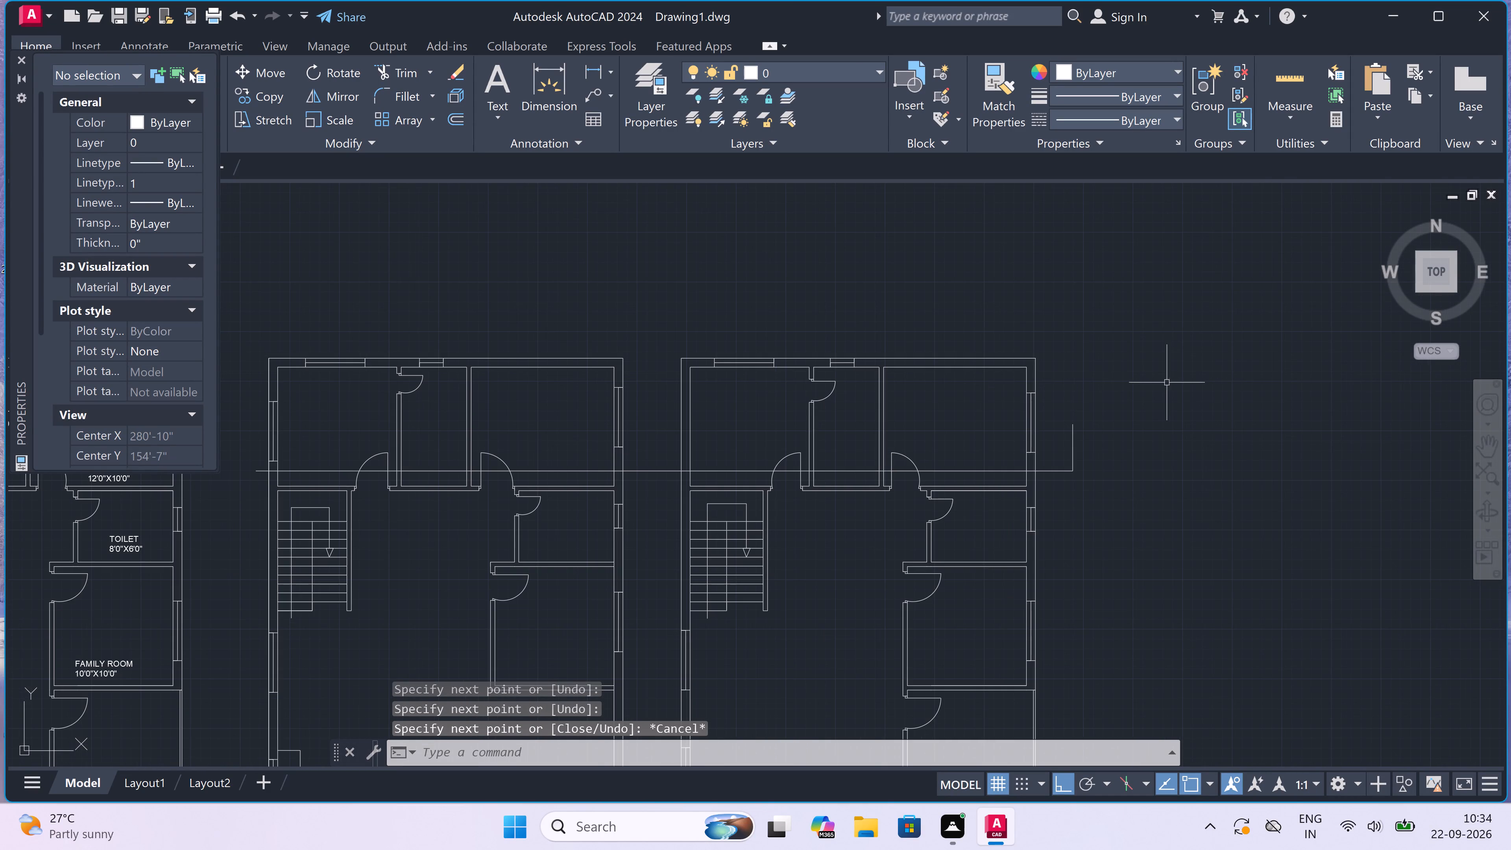
scroll(1136, 397, "up", 2)
key("m")
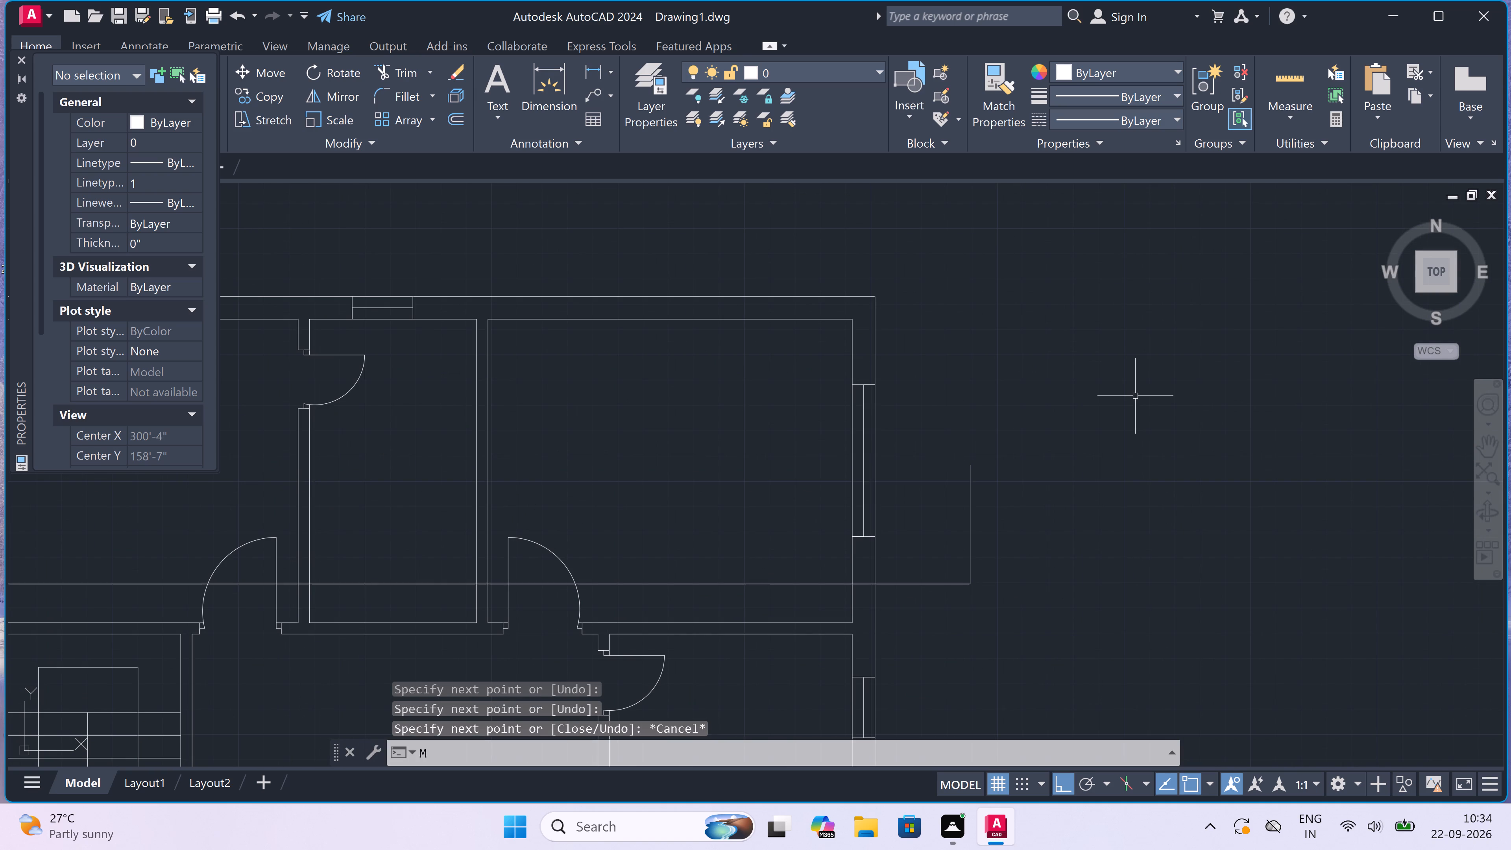
key("t")
key("space")
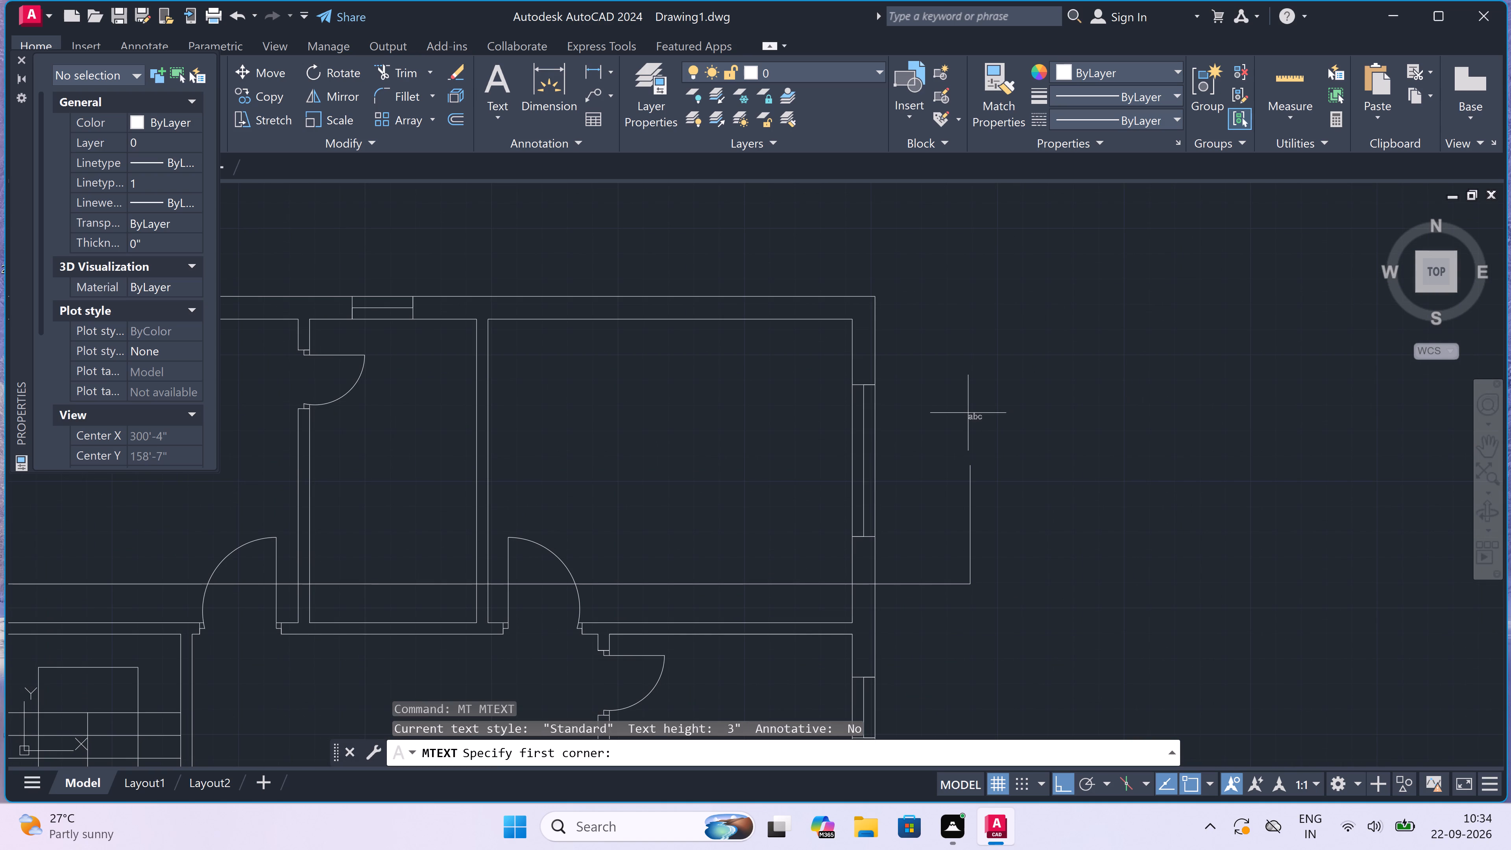
left_click(961, 416)
left_click(1022, 459)
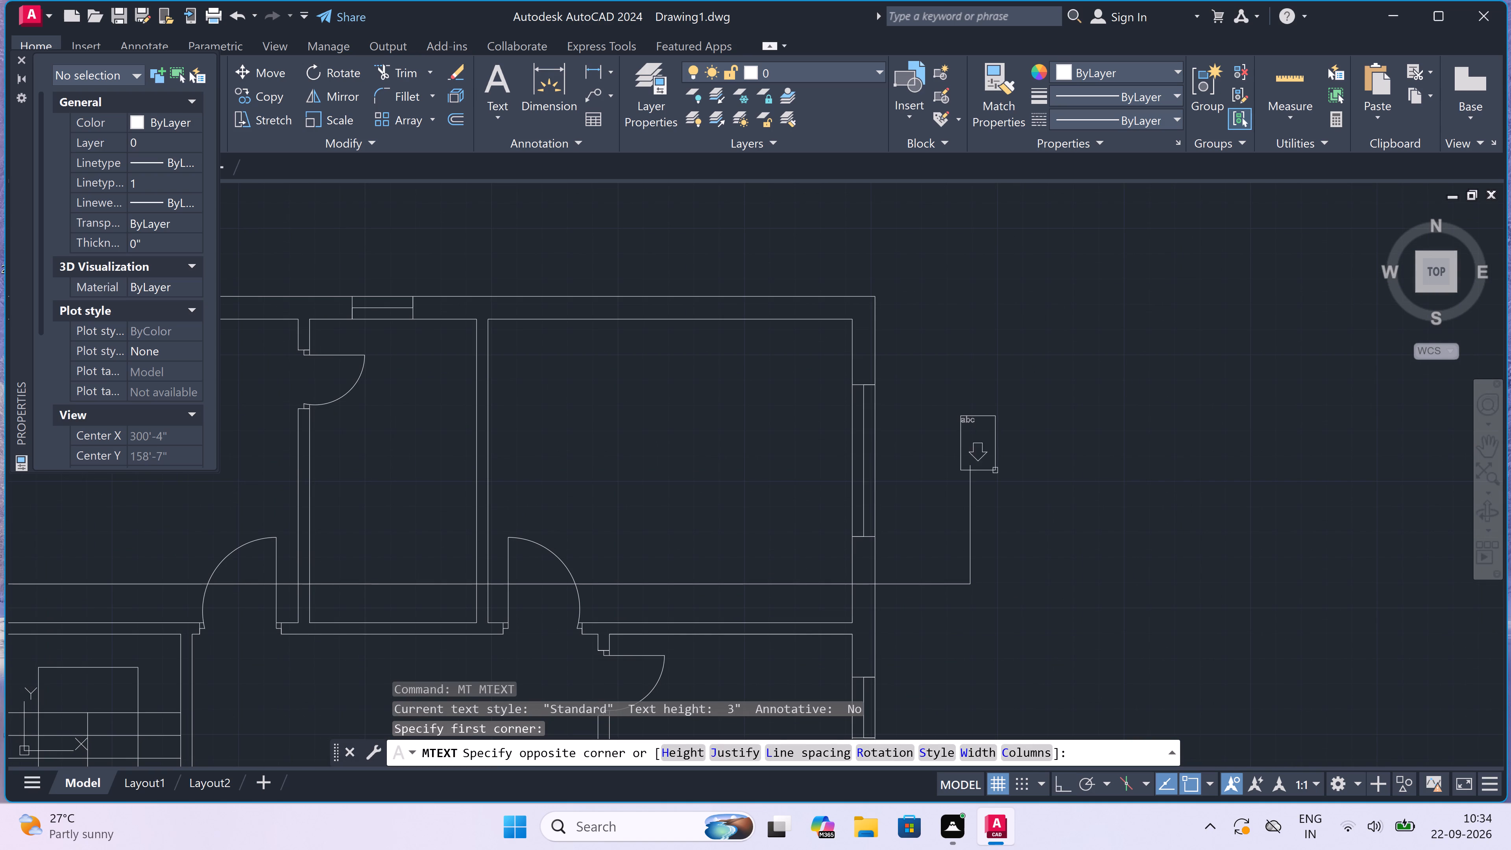
key("a")
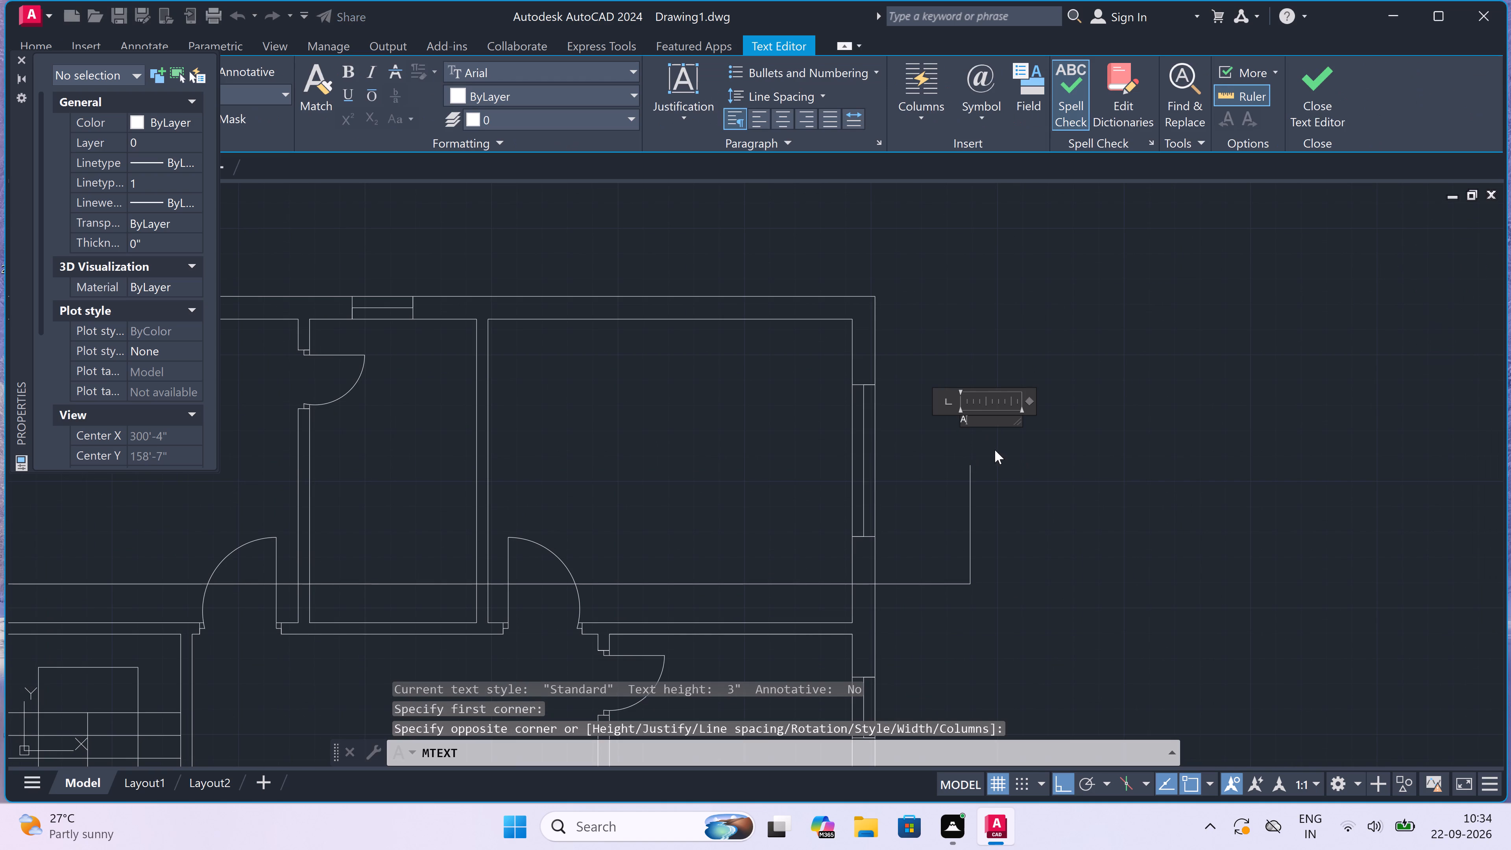
left_click(988, 447)
Set the text height of the section mark A to 1'.
left_click_drag(975, 402, 970, 412)
left_click(948, 449)
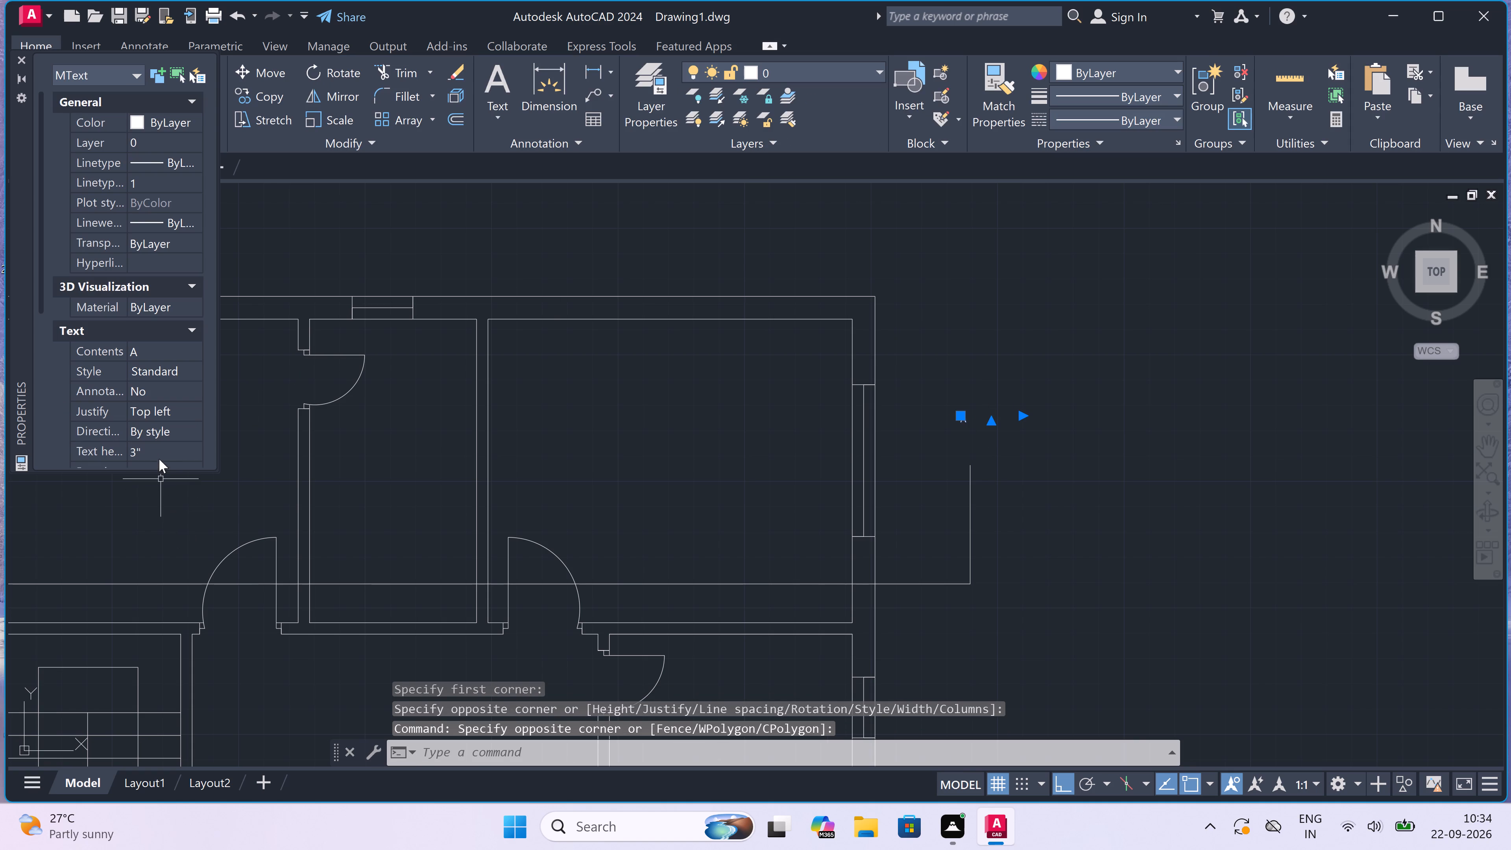
left_click(163, 448)
key("BackSpace")
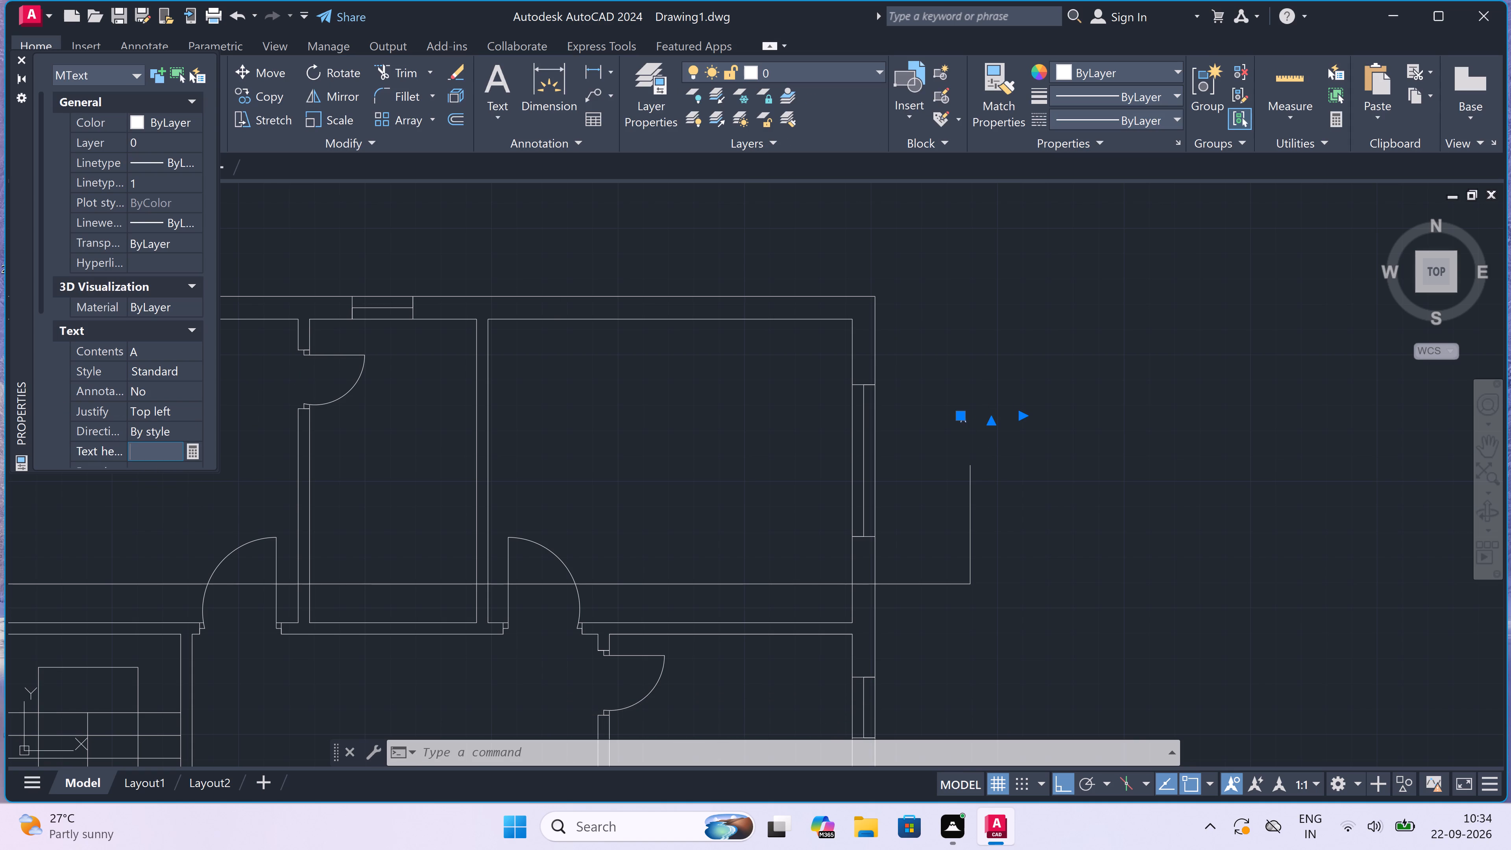
type("1'")
left_click(365, 432)
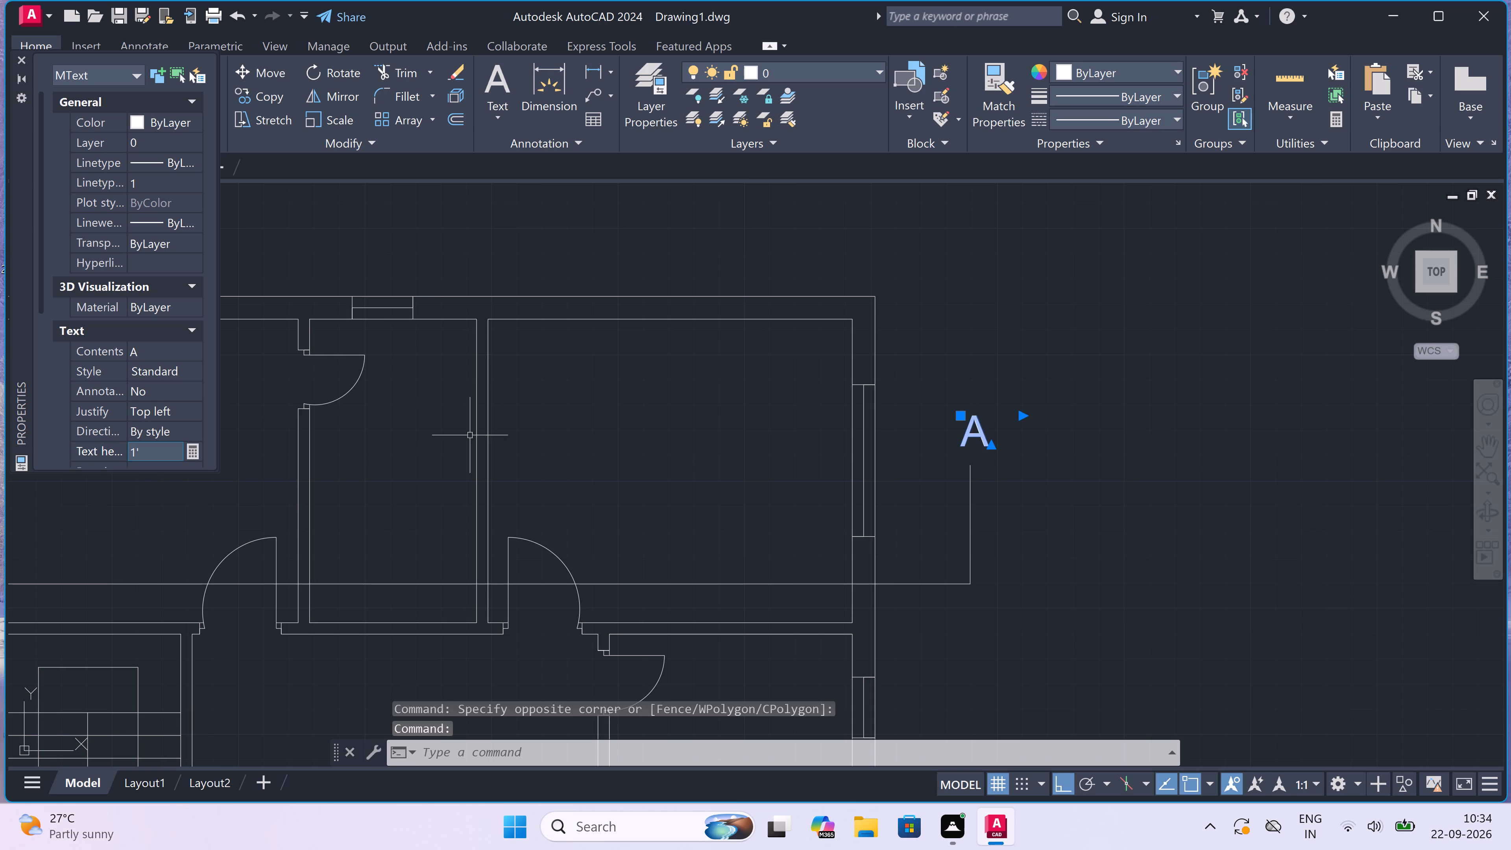
key("Escape")
Add the multiline text title GROUND FLOOR PLAN below the left-hand labelled plan, starting at its left wall.
scroll(642, 416, "down", 3)
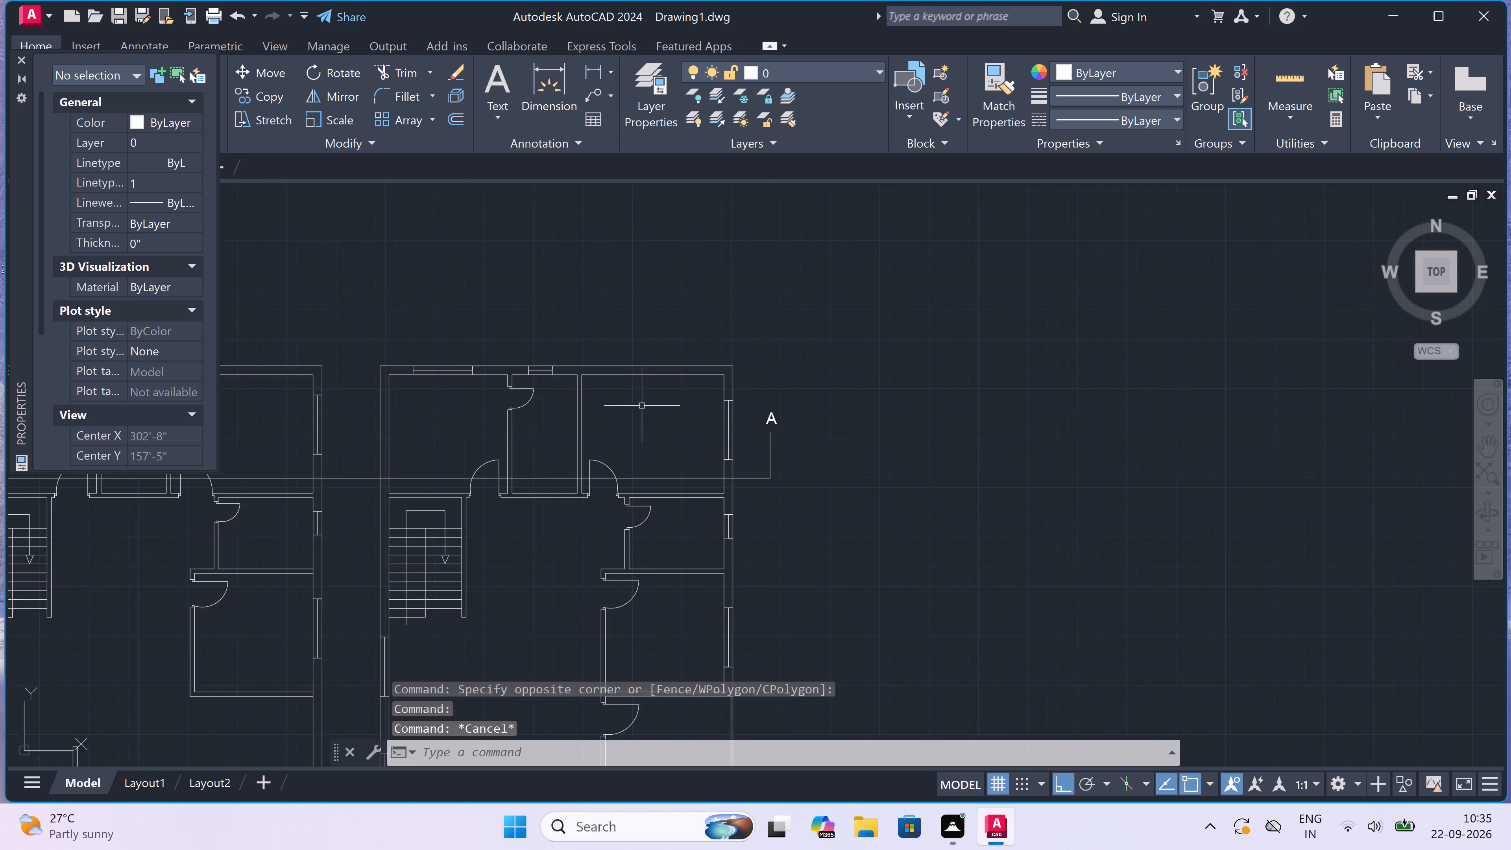
scroll(642, 406, "down", 4)
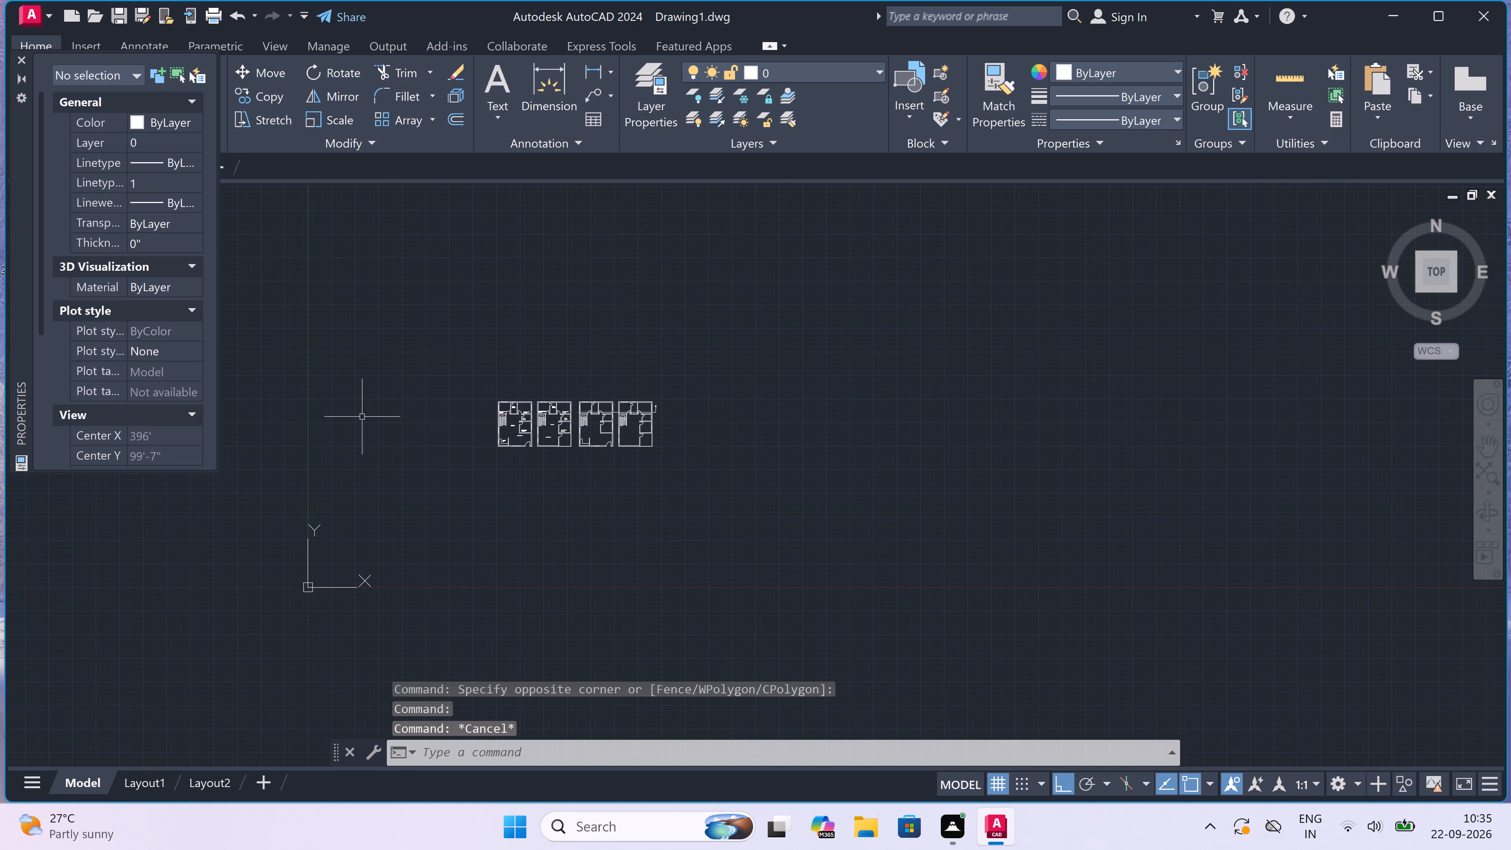
scroll(501, 397, "up", 2)
scroll(676, 399, "up", 2)
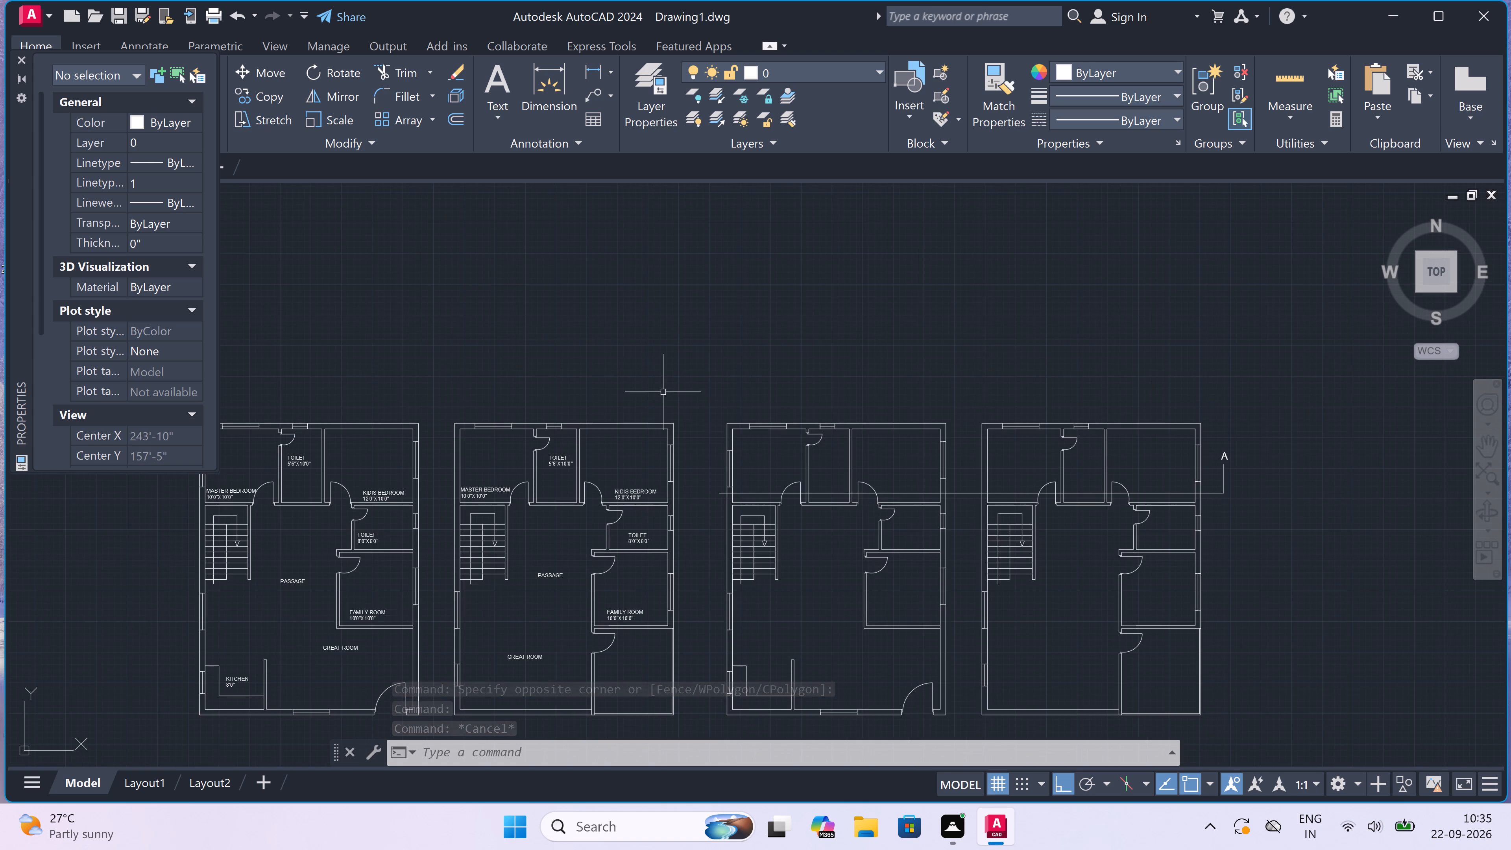
scroll(662, 390, "down", 2)
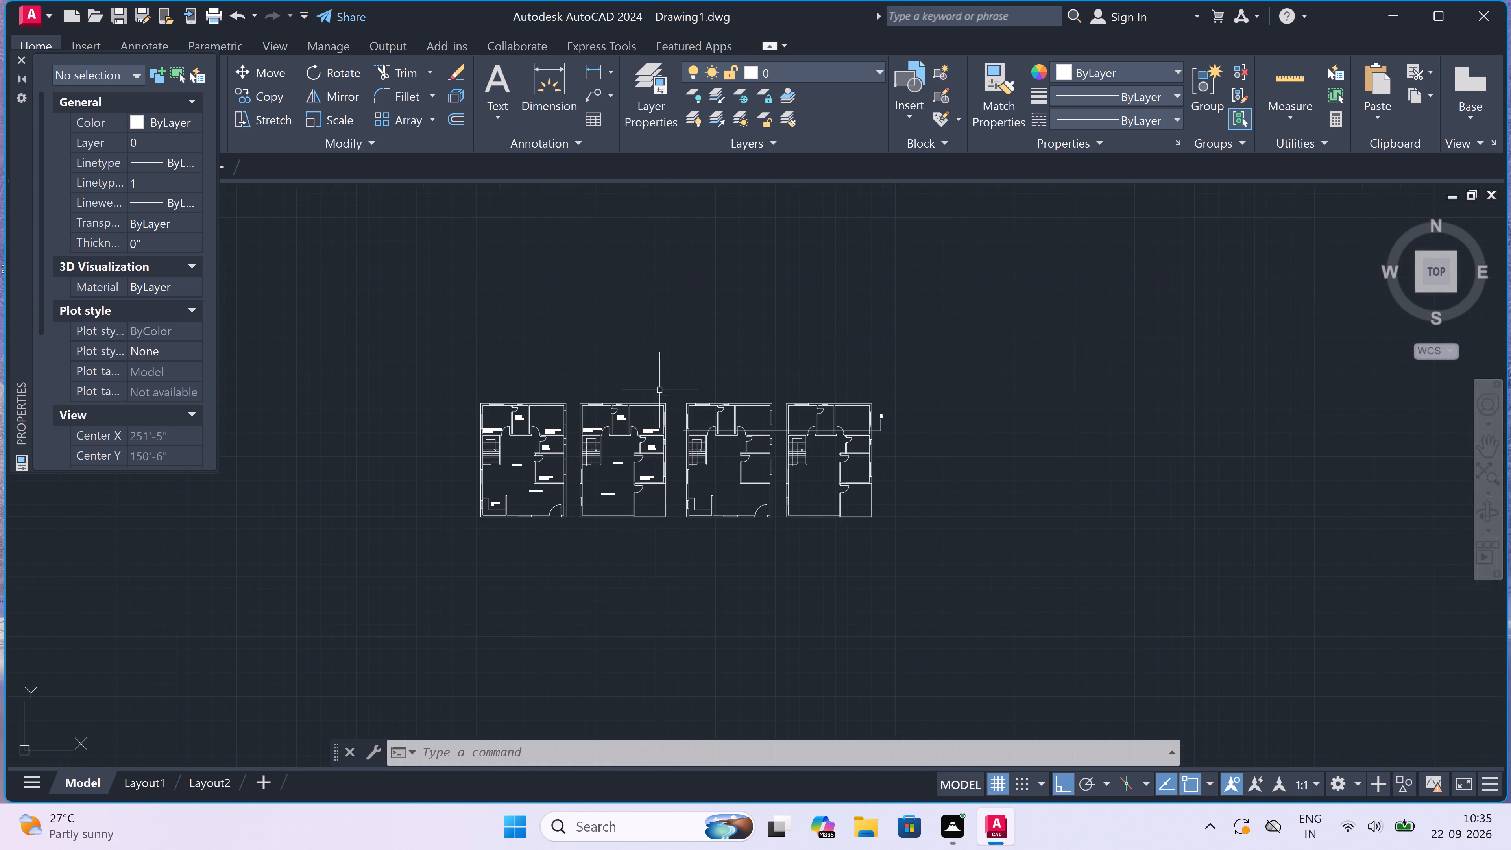
scroll(547, 524, "up", 2)
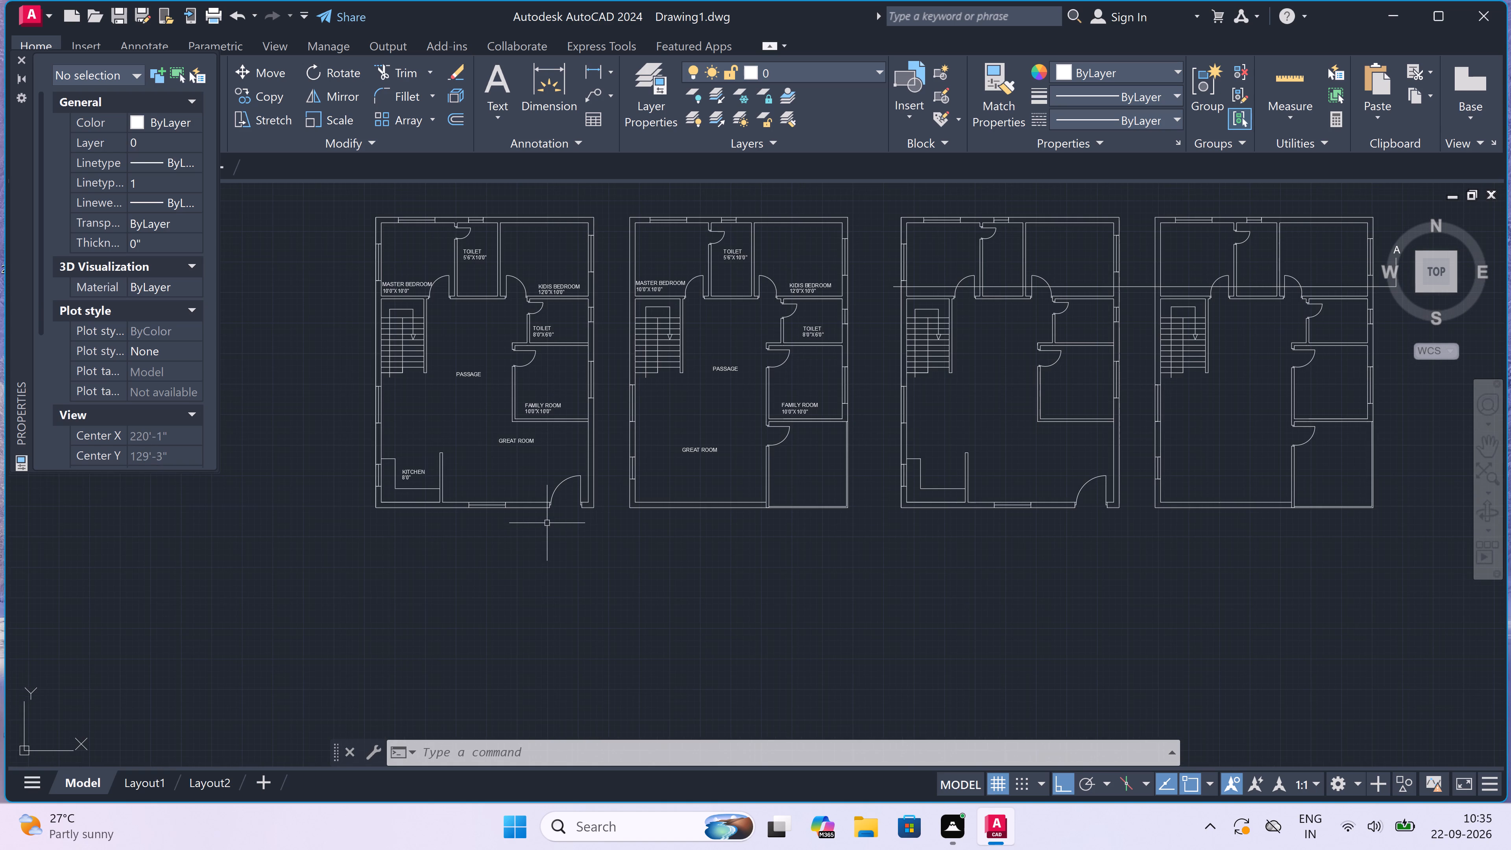
scroll(547, 523, "down", 2)
scroll(536, 522, "up", 3)
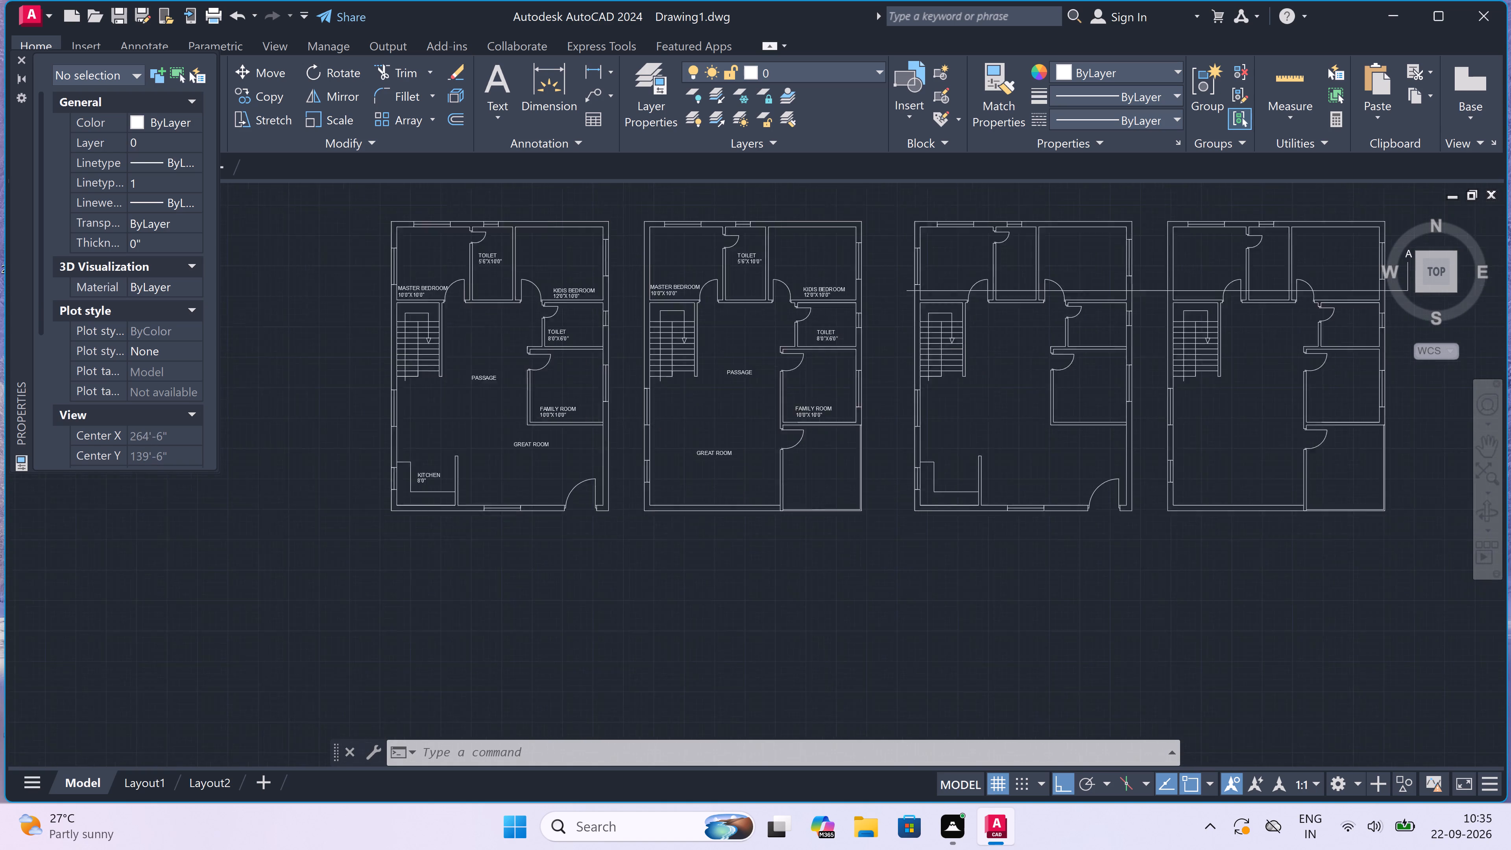
type("MT")
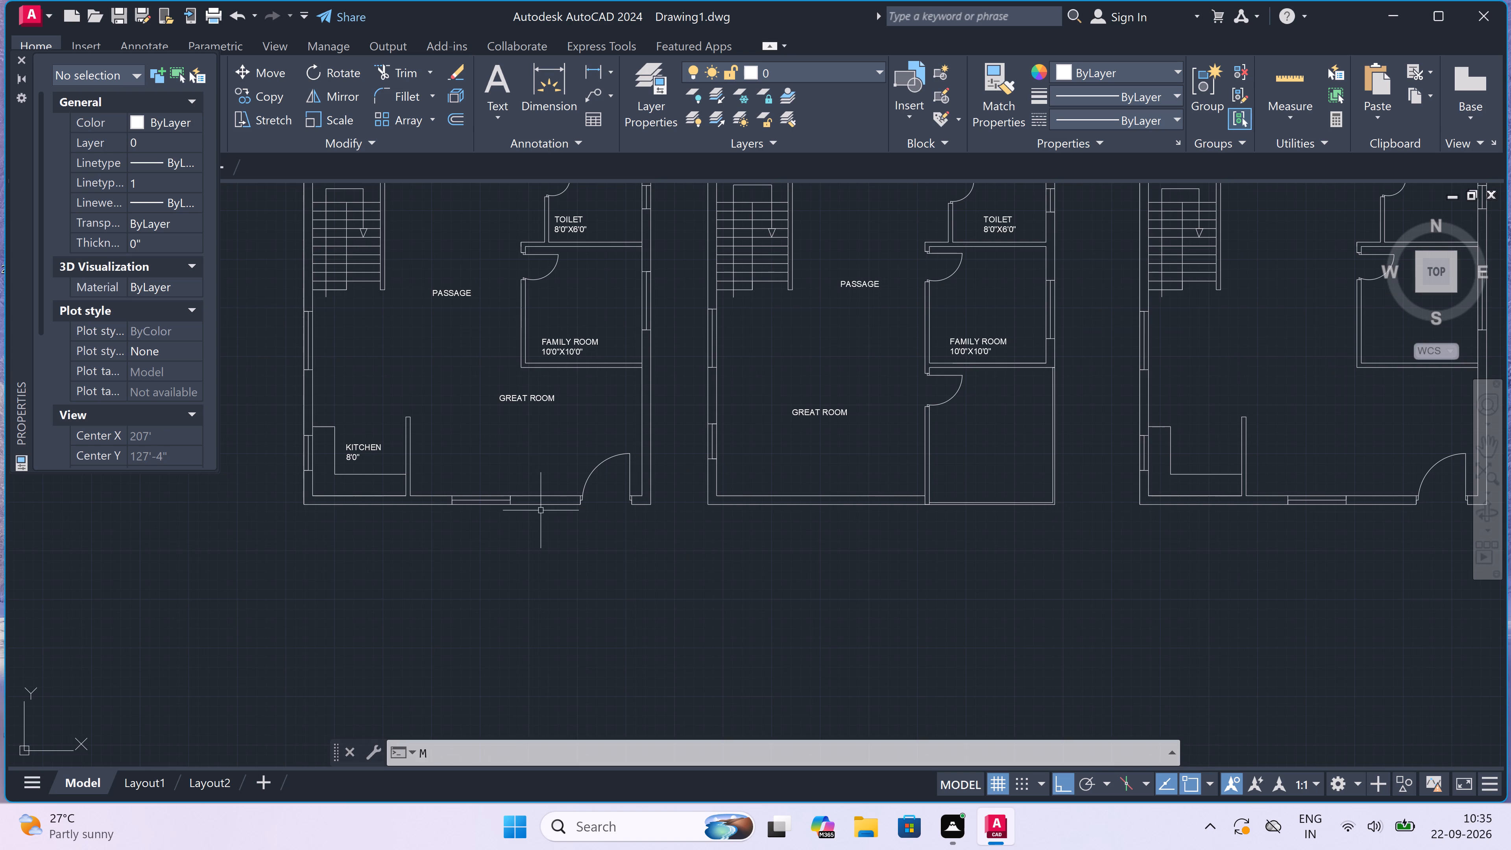
key("space")
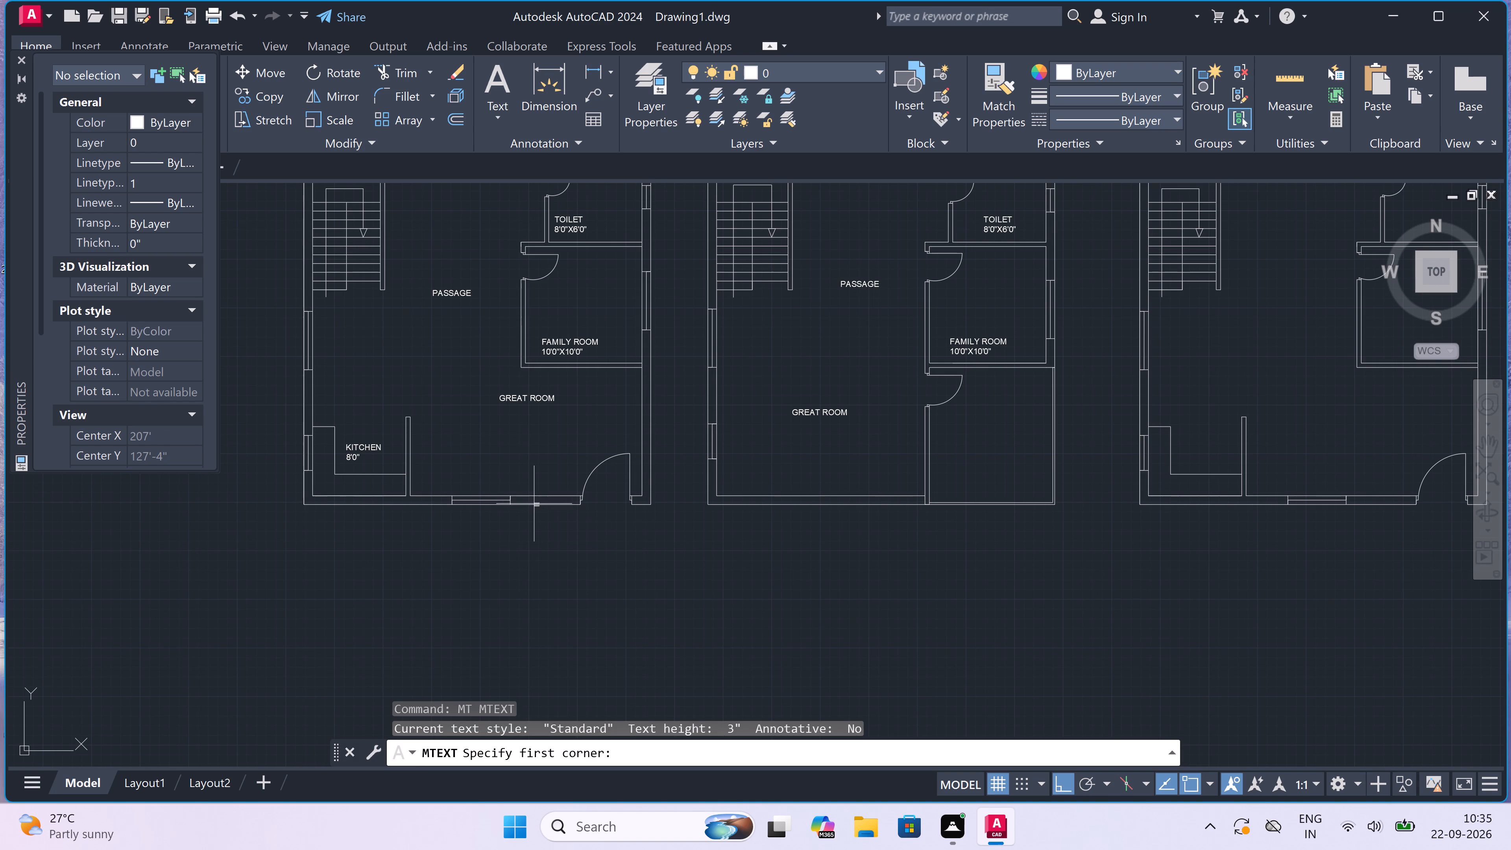
left_click_drag(304, 557, 318, 556)
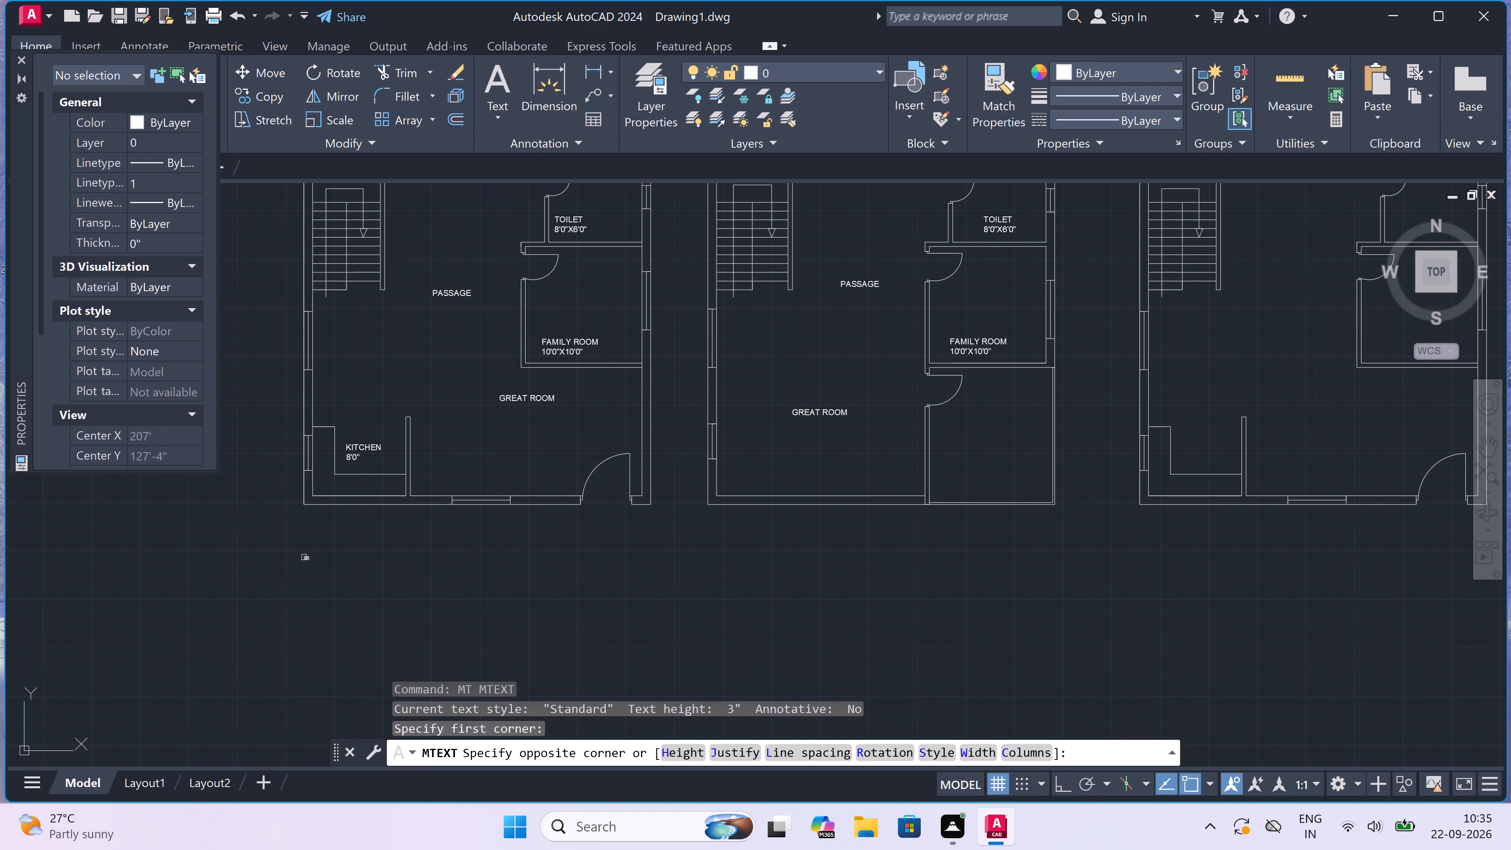
left_click(960, 557)
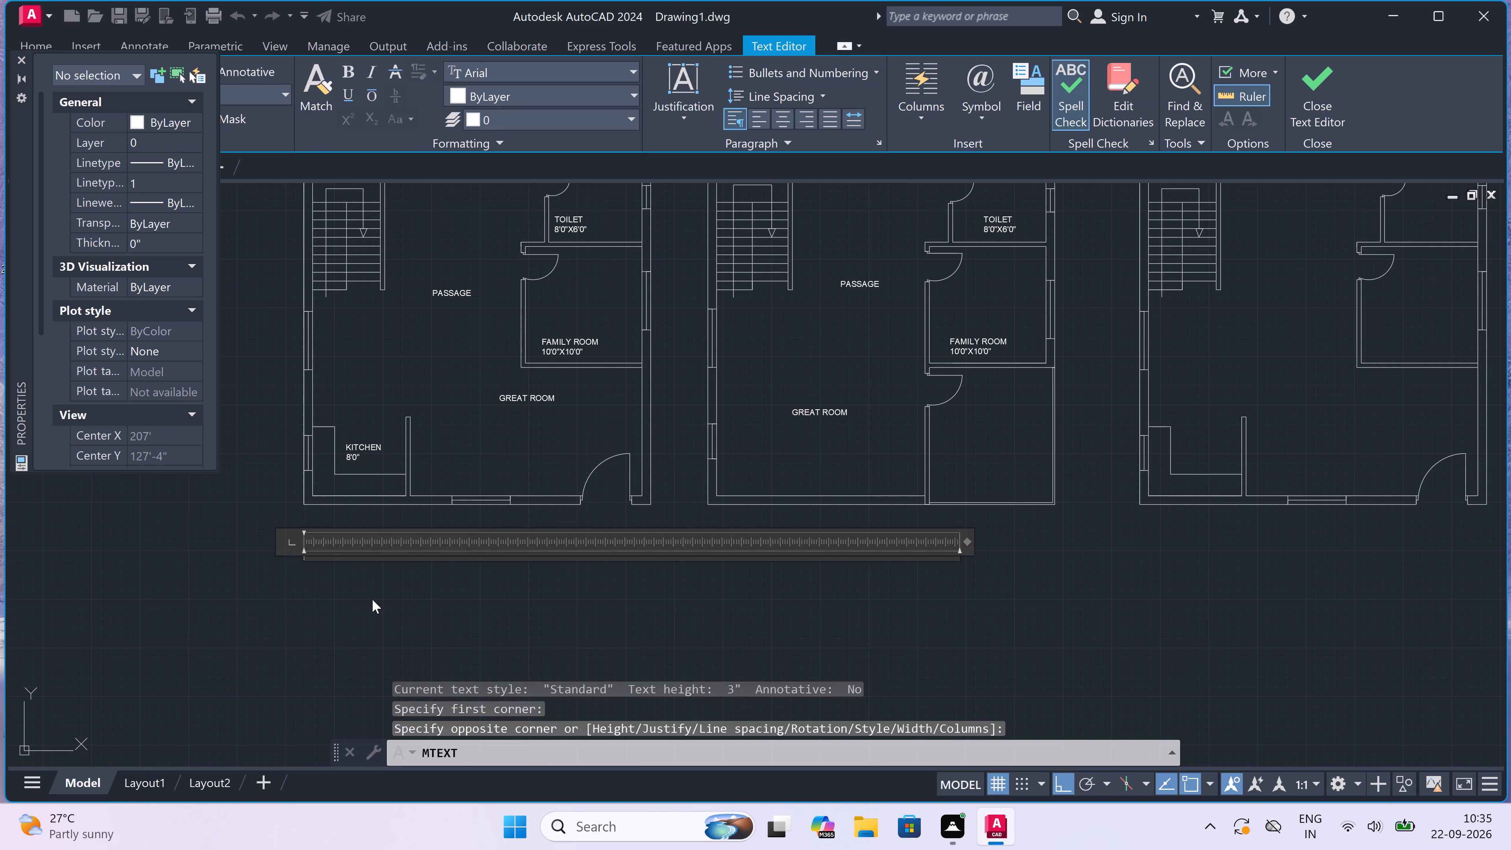
scroll(372, 599, "up", 1)
type("GROUND")
key("space")
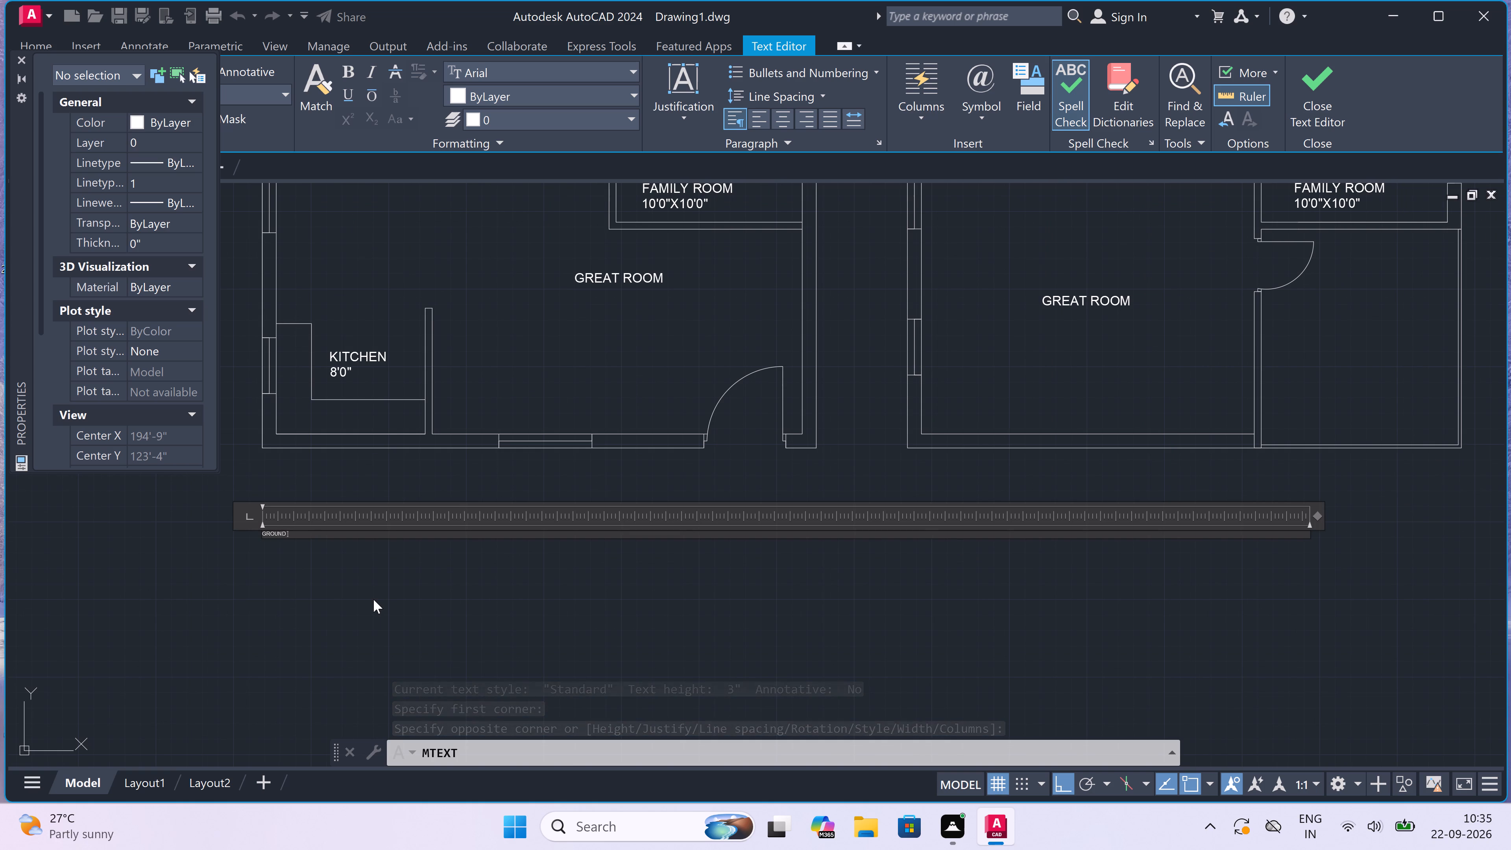
type("FLOOR")
key("space")
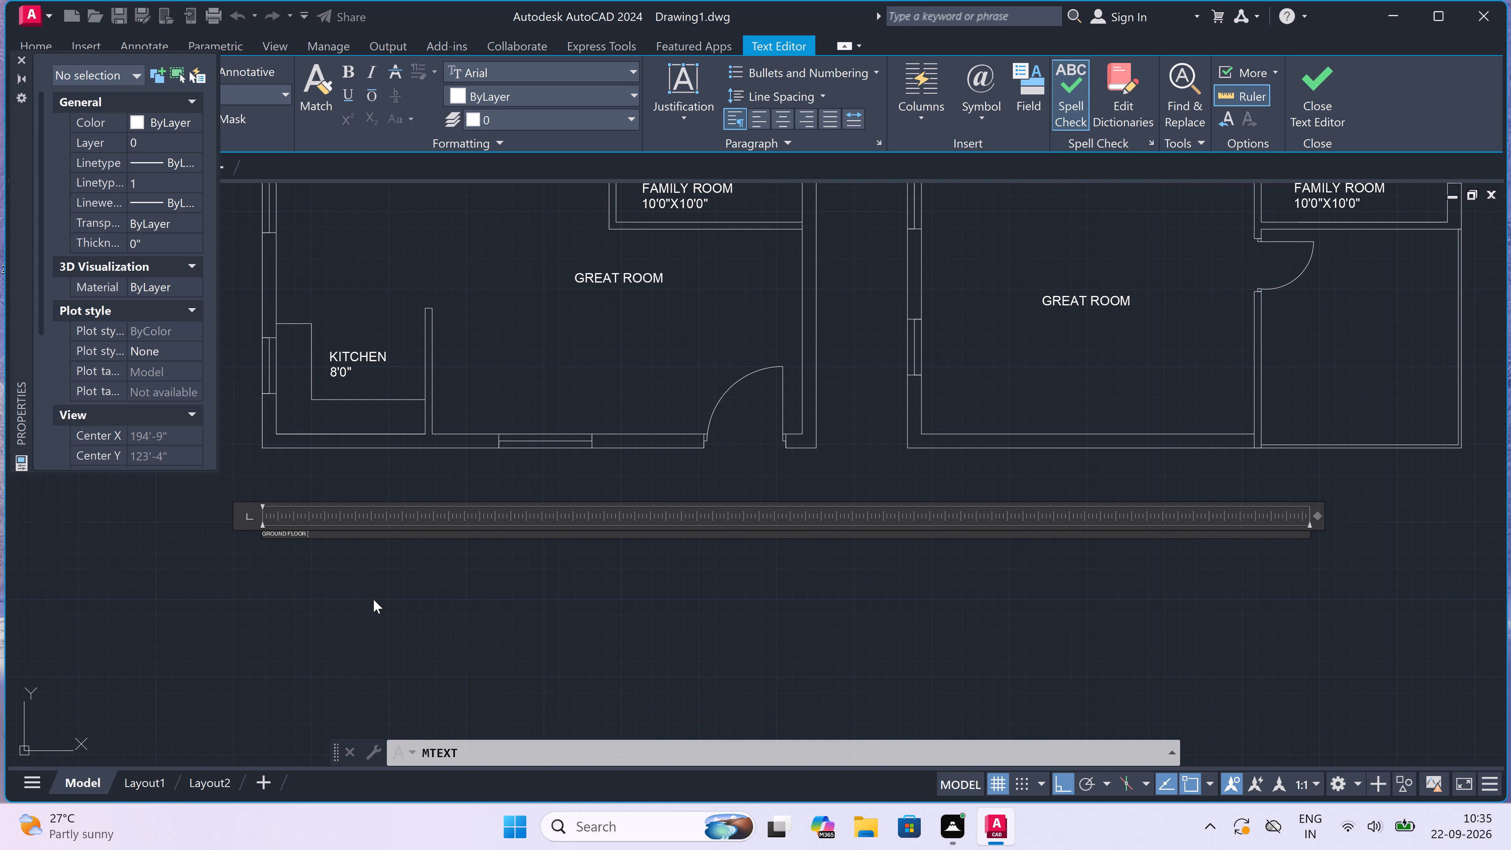
type("PLAN")
left_click(381, 582)
Add the multiline text title FIRST FLOOR PLAN below the second labelled plan.
key("space")
scroll(624, 494, "down", 3)
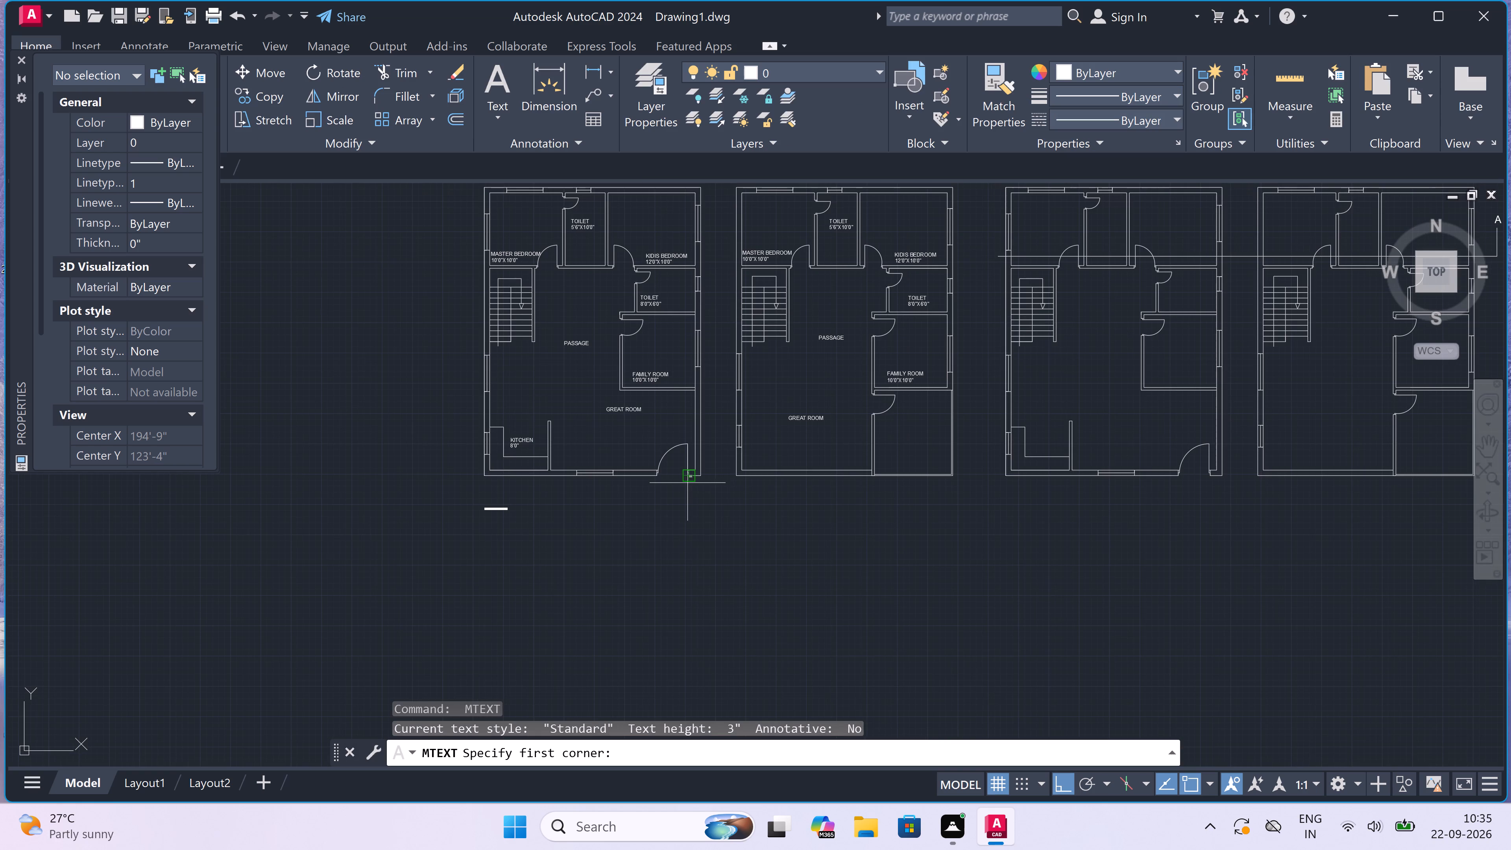
scroll(845, 477, "up", 2)
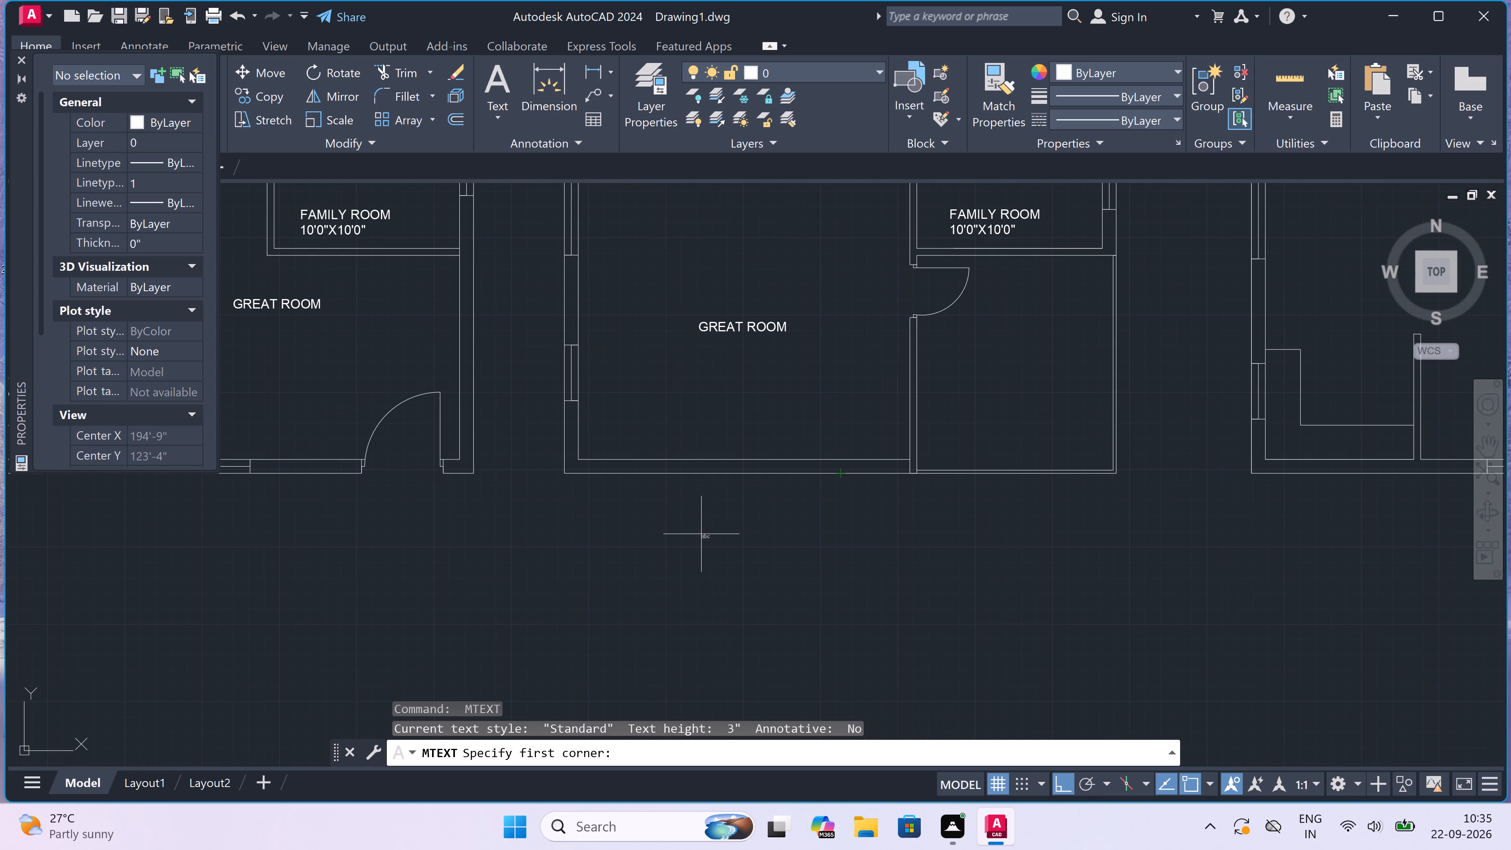
left_click_drag(696, 532, 701, 532)
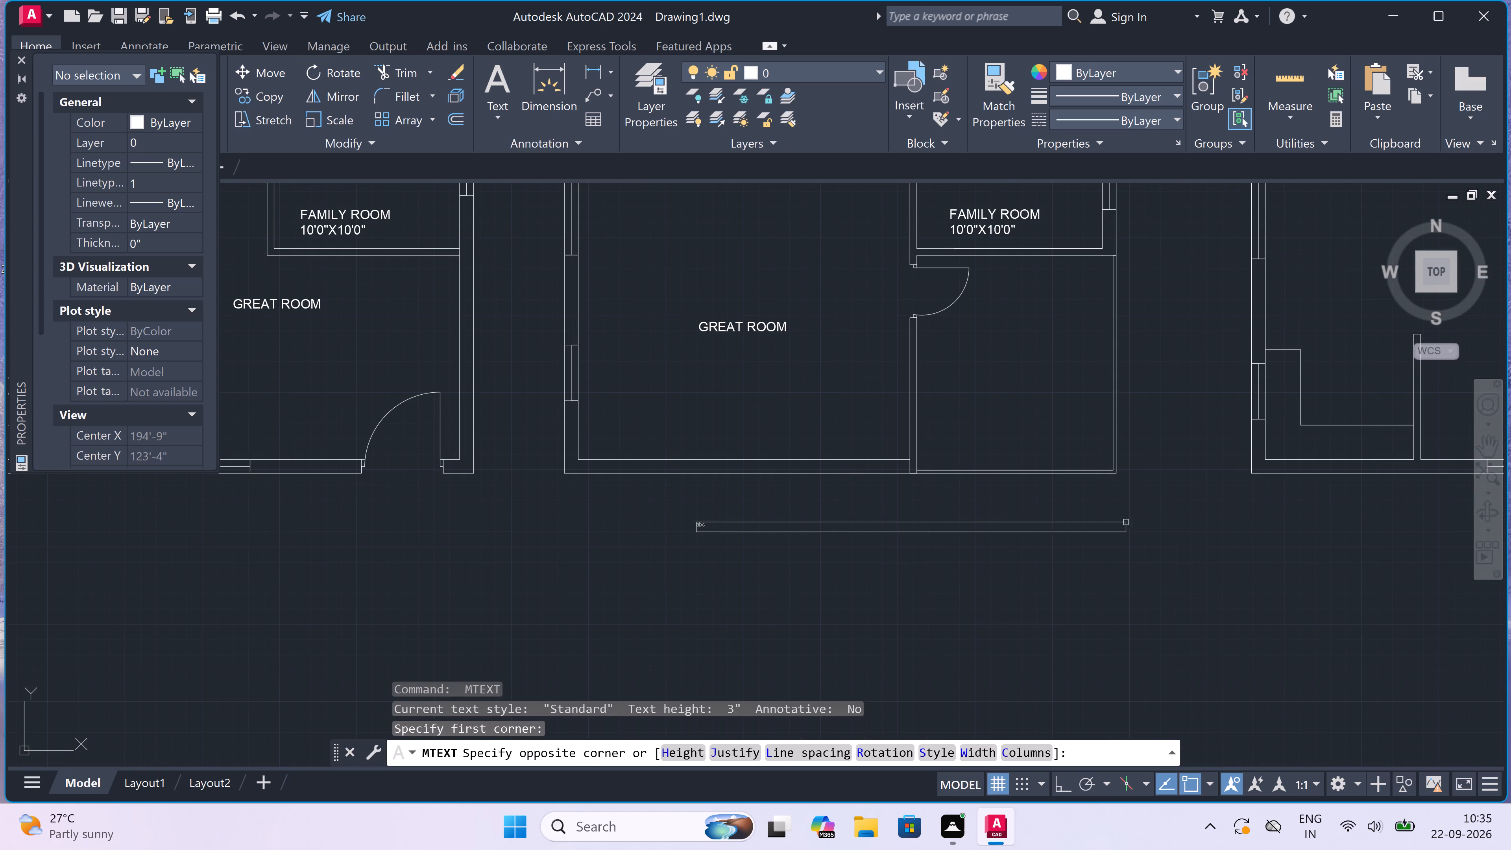
left_click(1150, 531)
type("FIRST")
key("space")
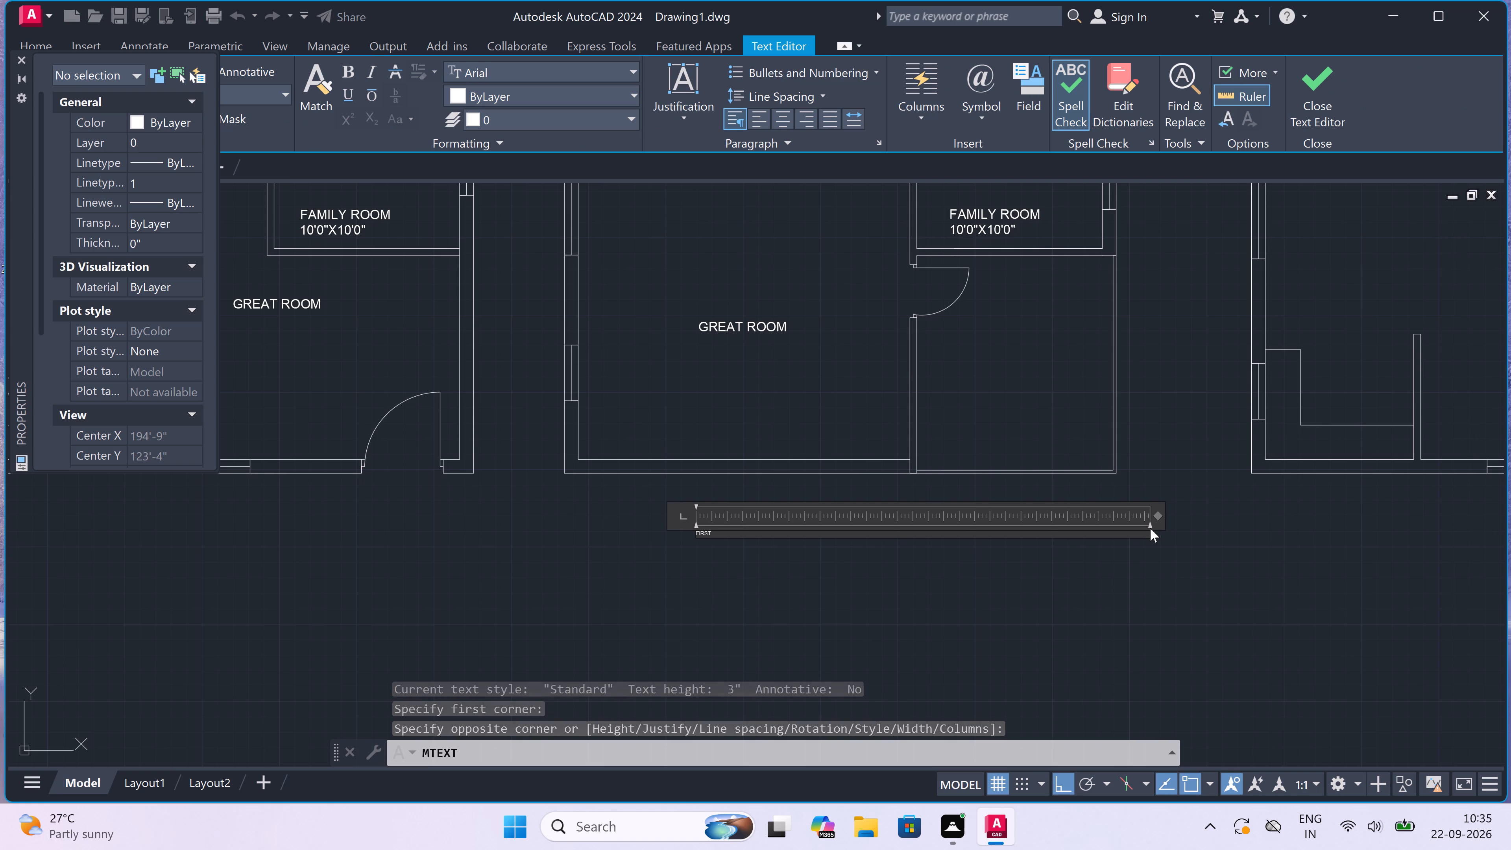
type("FLOOR PLAN")
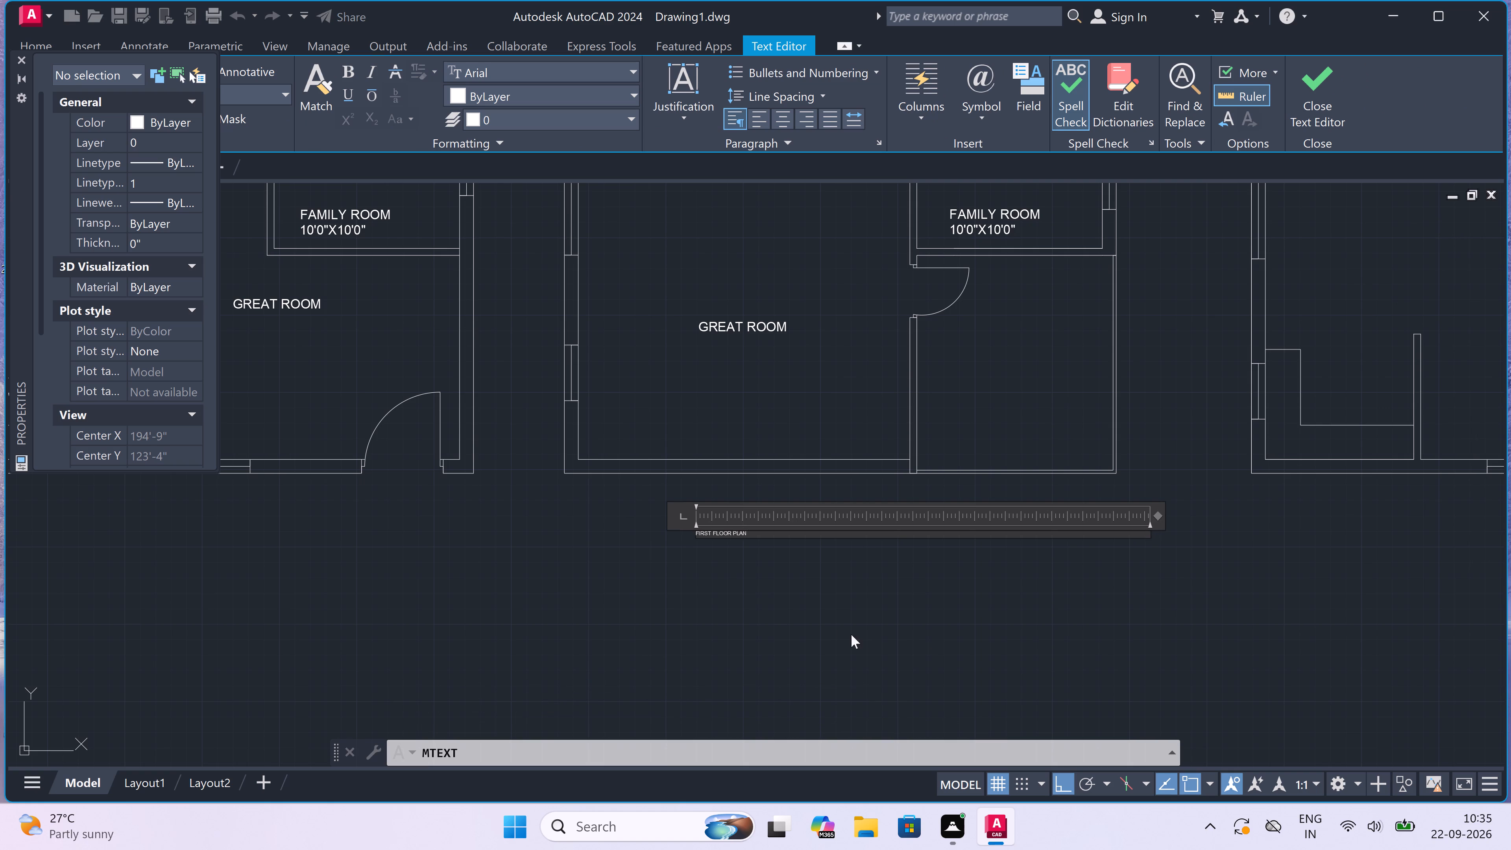
left_click(805, 612)
Set the text height of both titles, GROUND FLOOR PLAN and FIRST FLOOR PLAN, to 1'.
left_click_drag(781, 549, 777, 552)
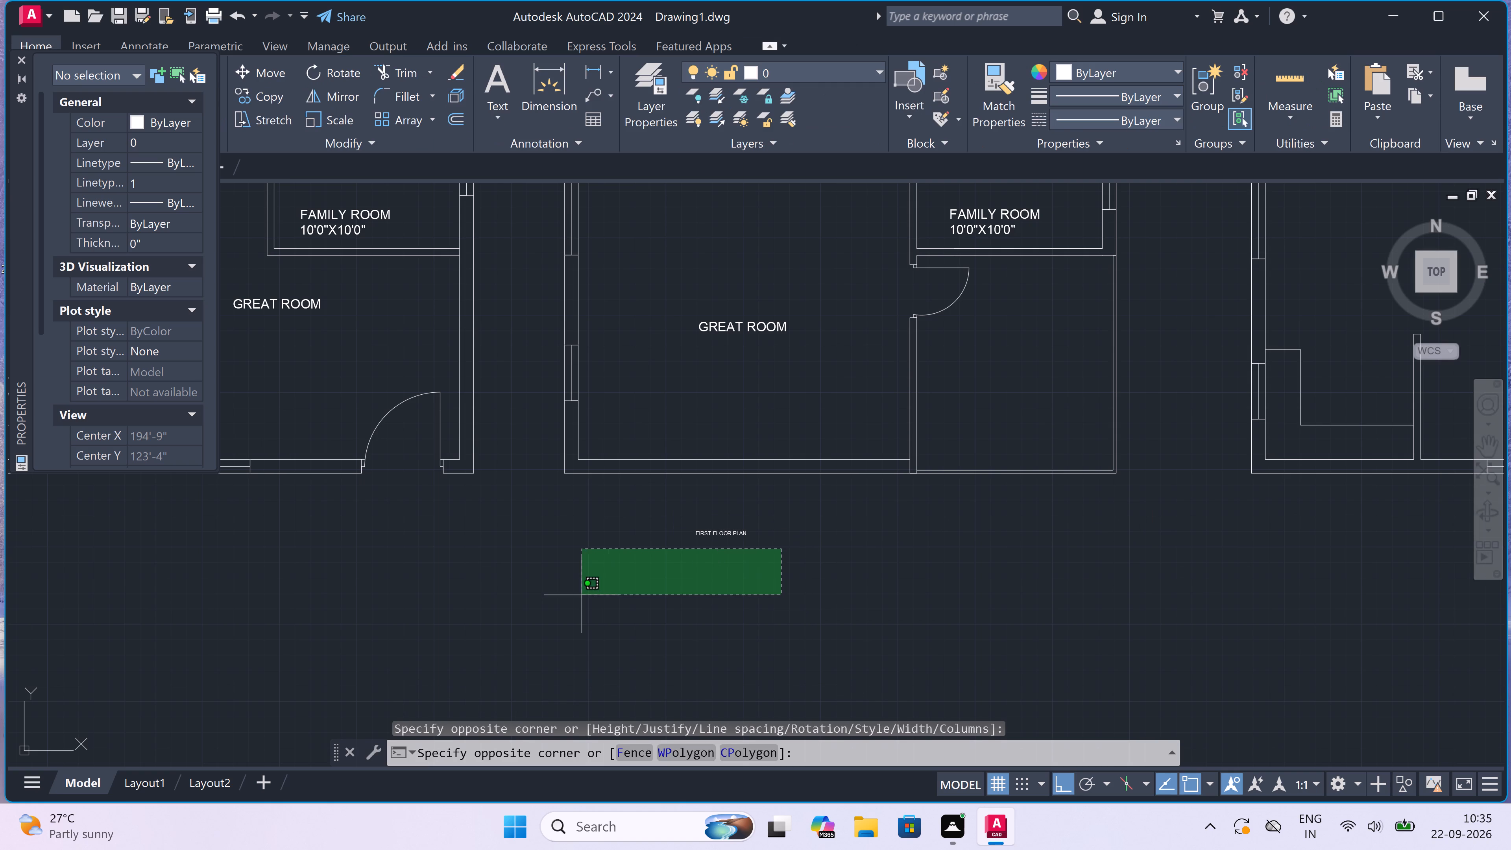
left_click(643, 525)
scroll(643, 525, "down", 3)
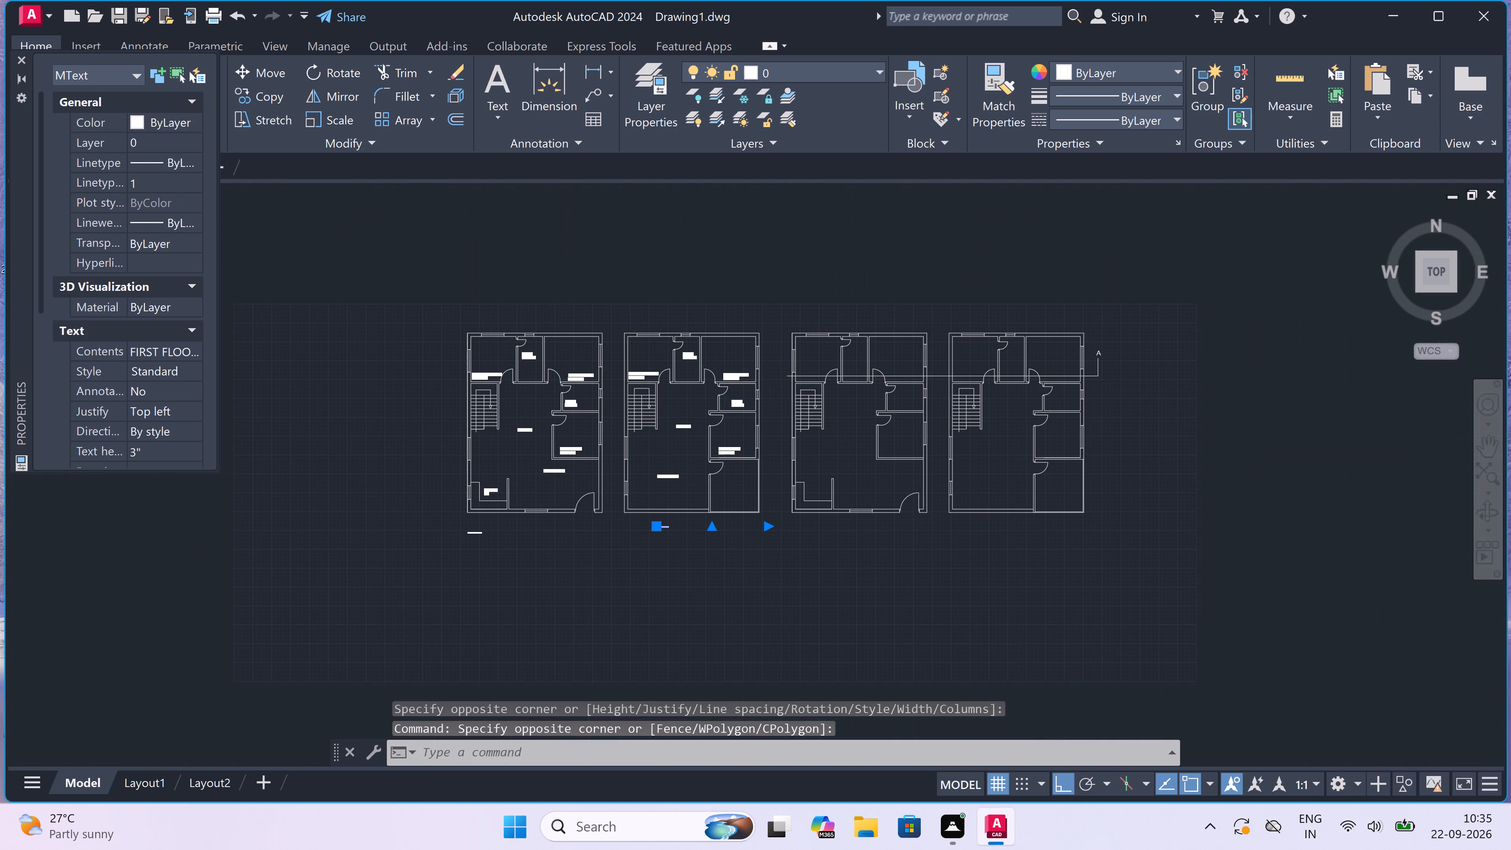
scroll(442, 504, "up", 3)
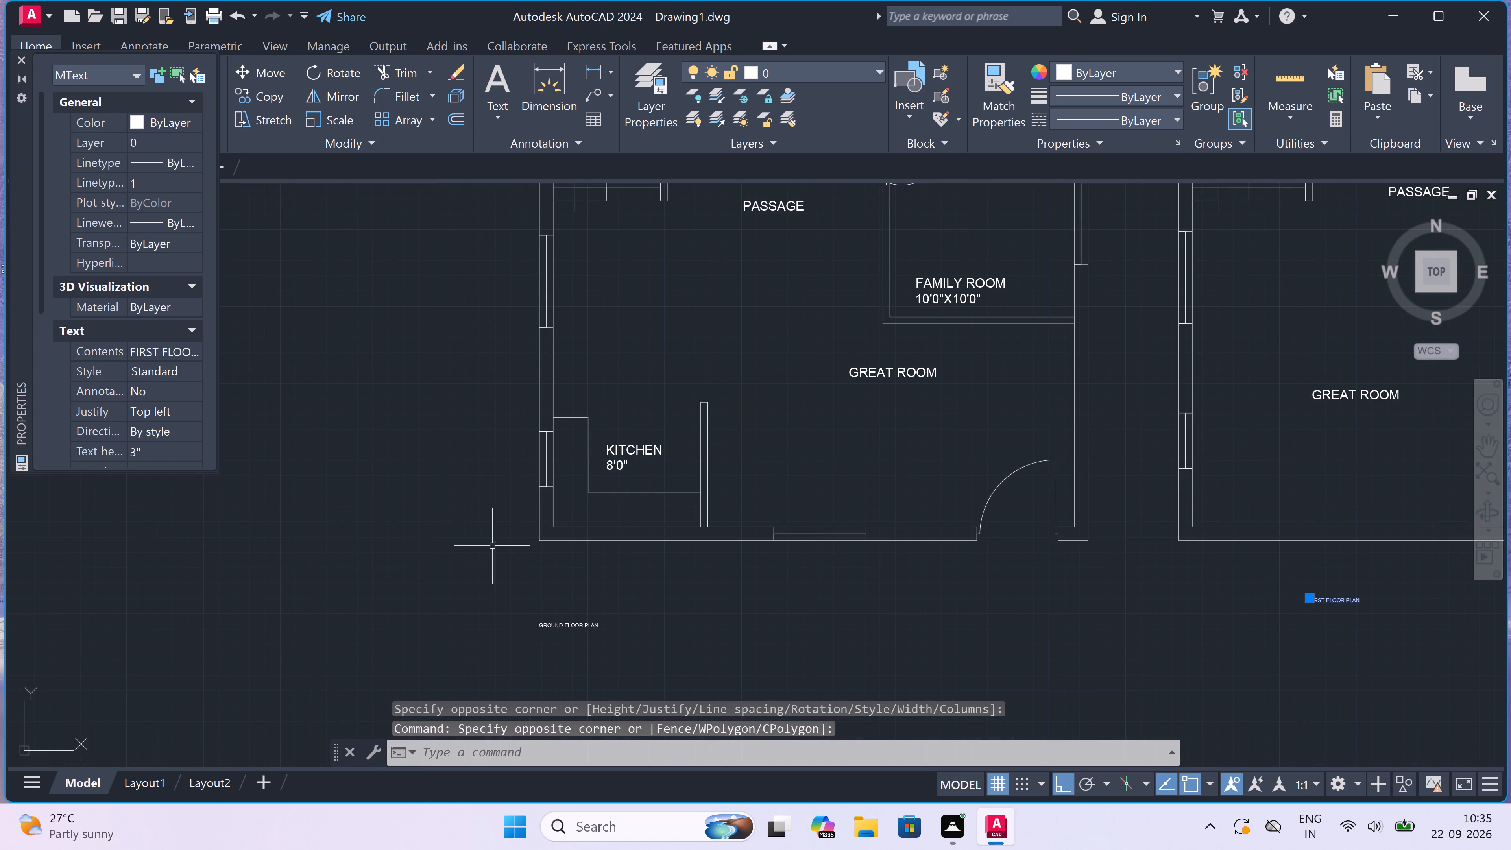
left_click_drag(645, 603, 639, 607)
left_click(457, 648)
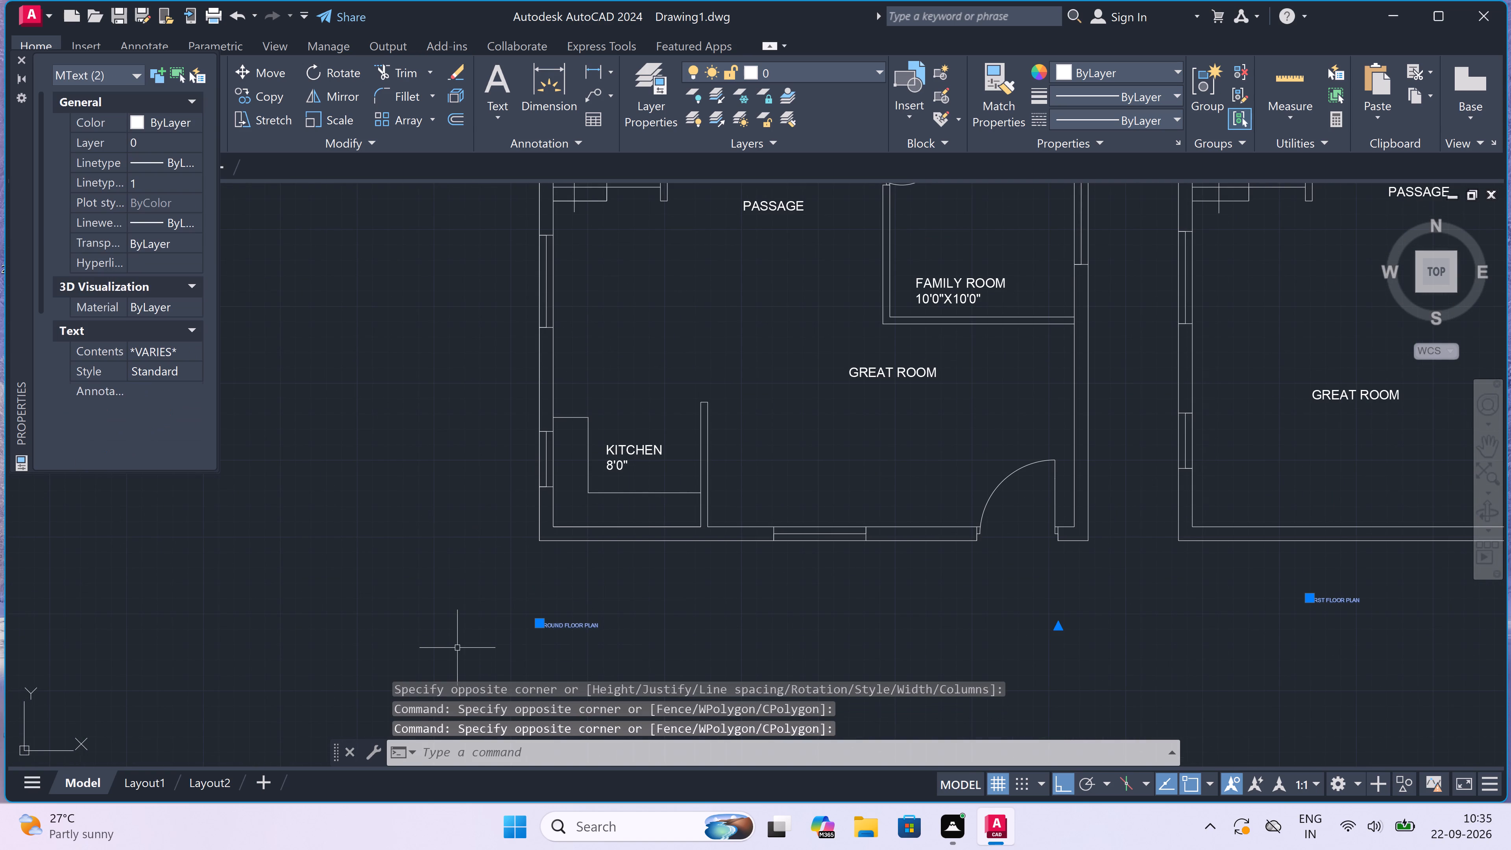
left_click(153, 449)
key("BackSpace")
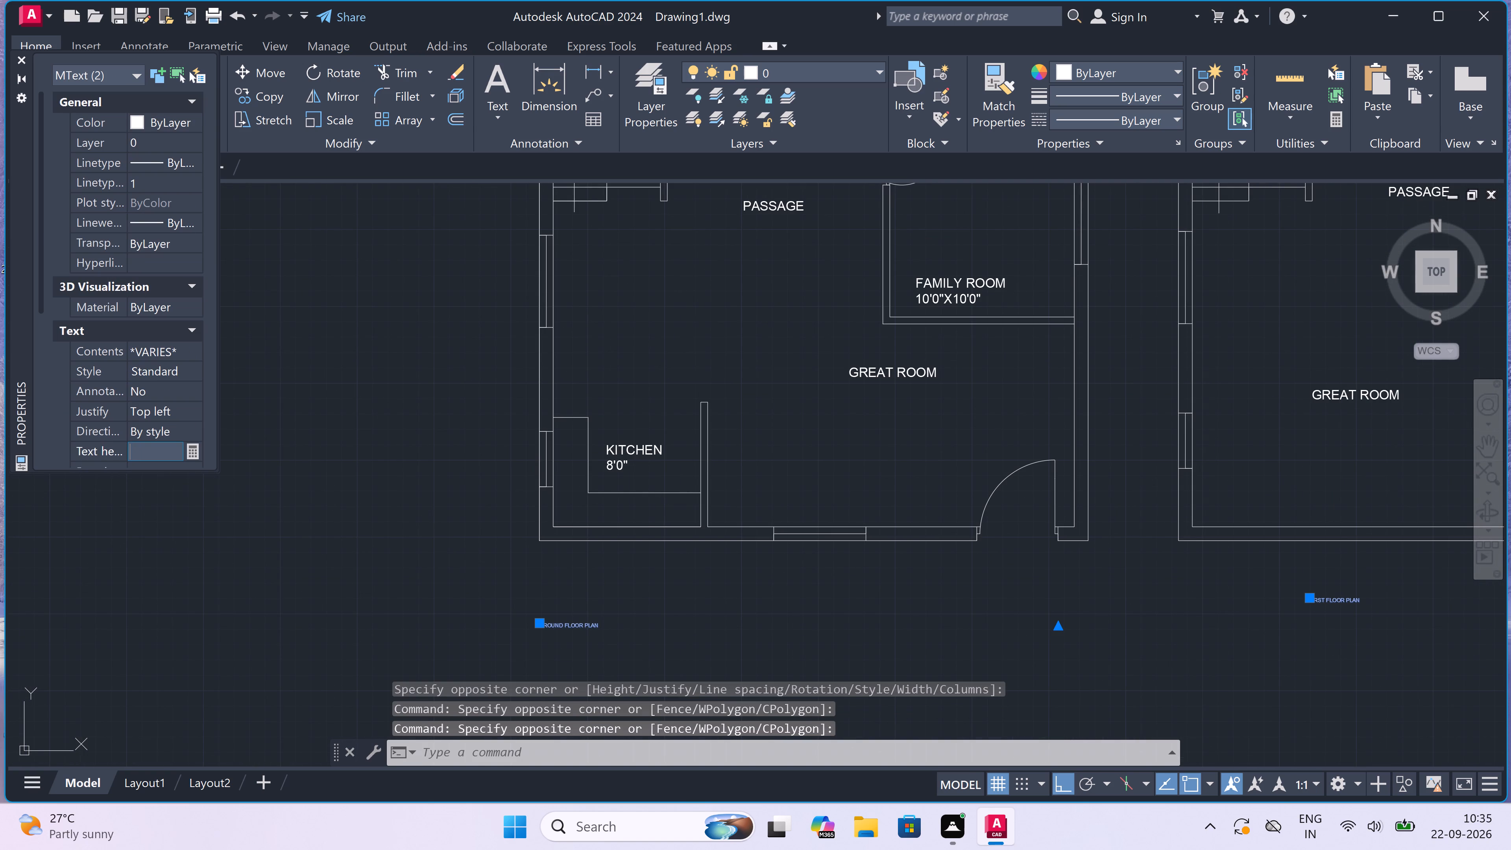
type("1'")
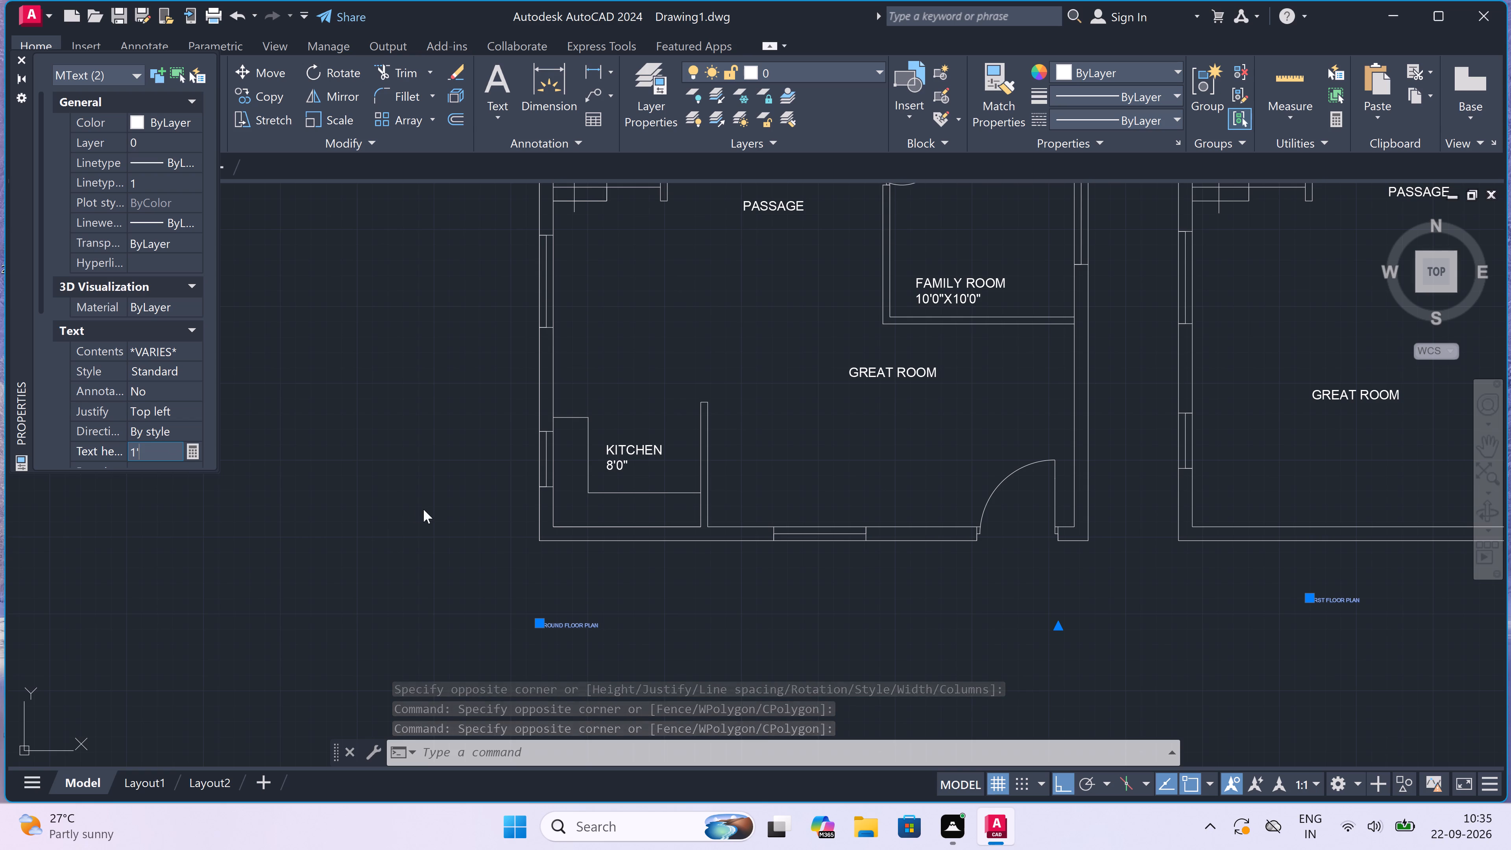
left_click(423, 509)
Move the GROUND FLOOR PLAN title right and slightly up, so it sits roughly centred below its plan.
scroll(483, 548, "down", 1)
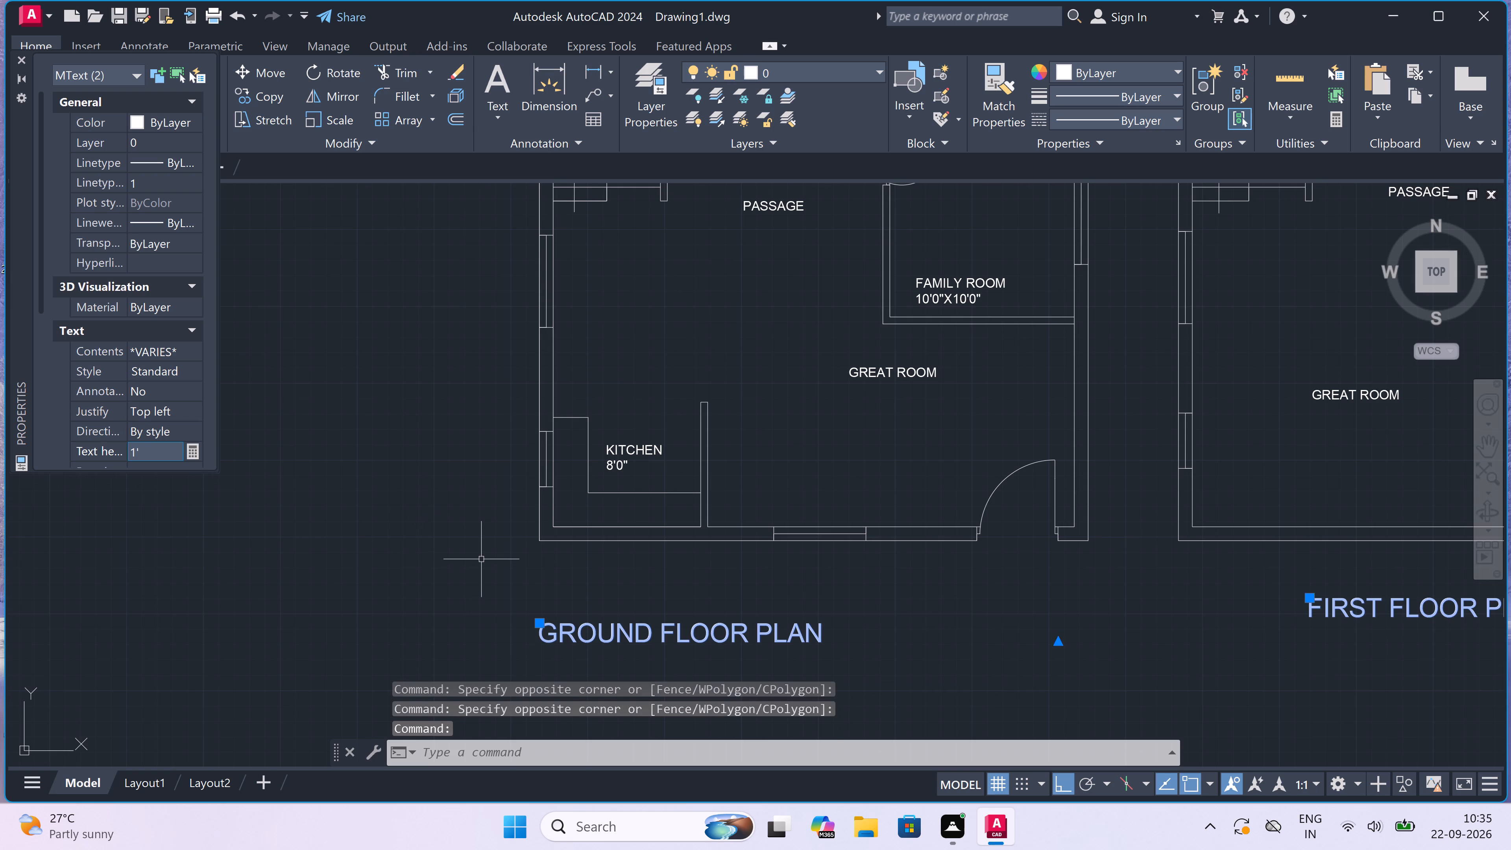
scroll(483, 548, "down", 1)
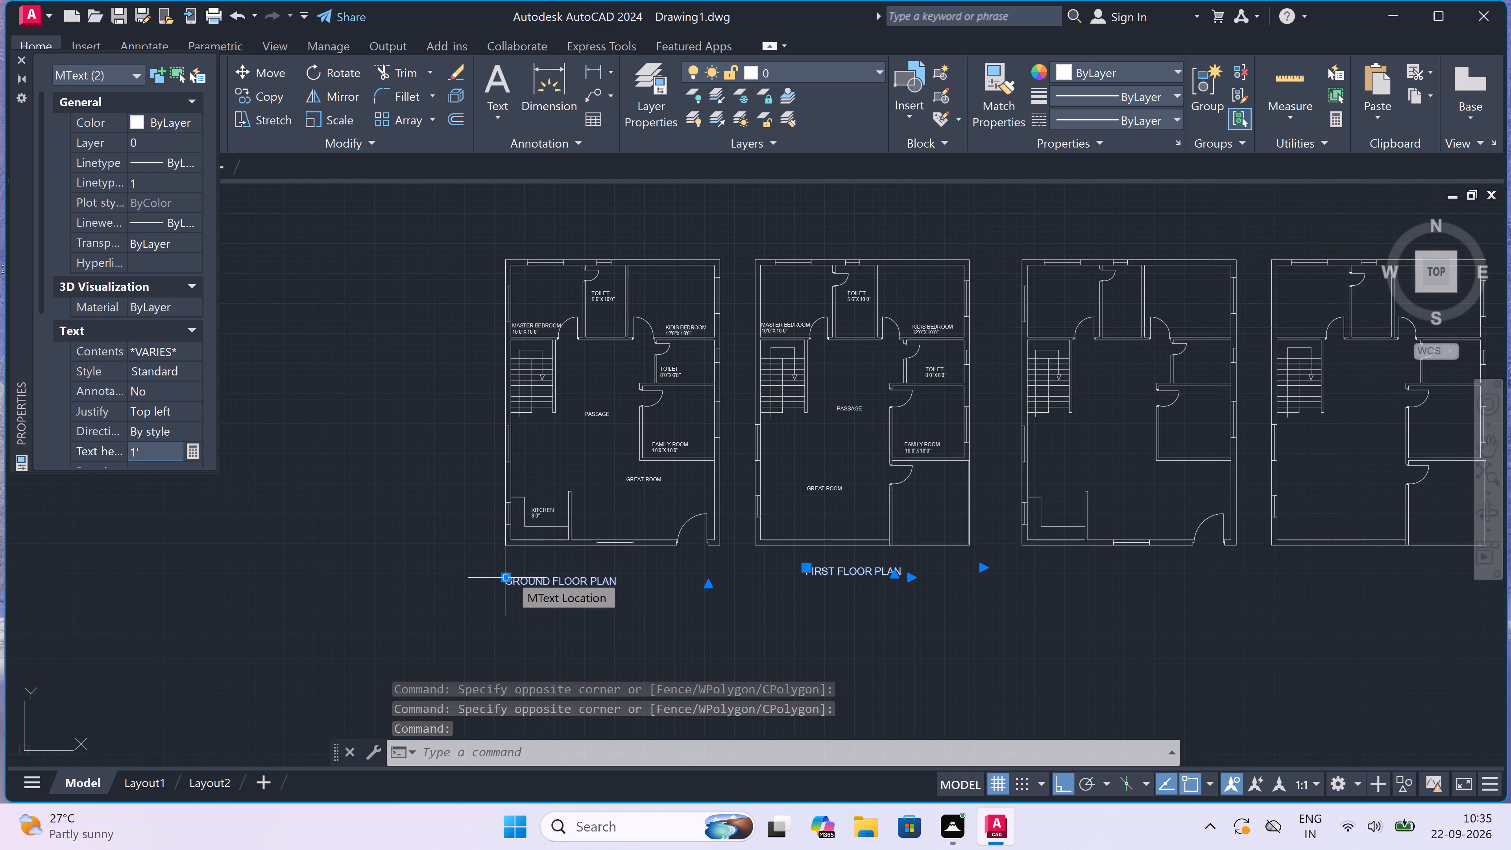
left_click_drag(510, 575, 519, 576)
scroll(577, 563, "up", 2)
key("F8")
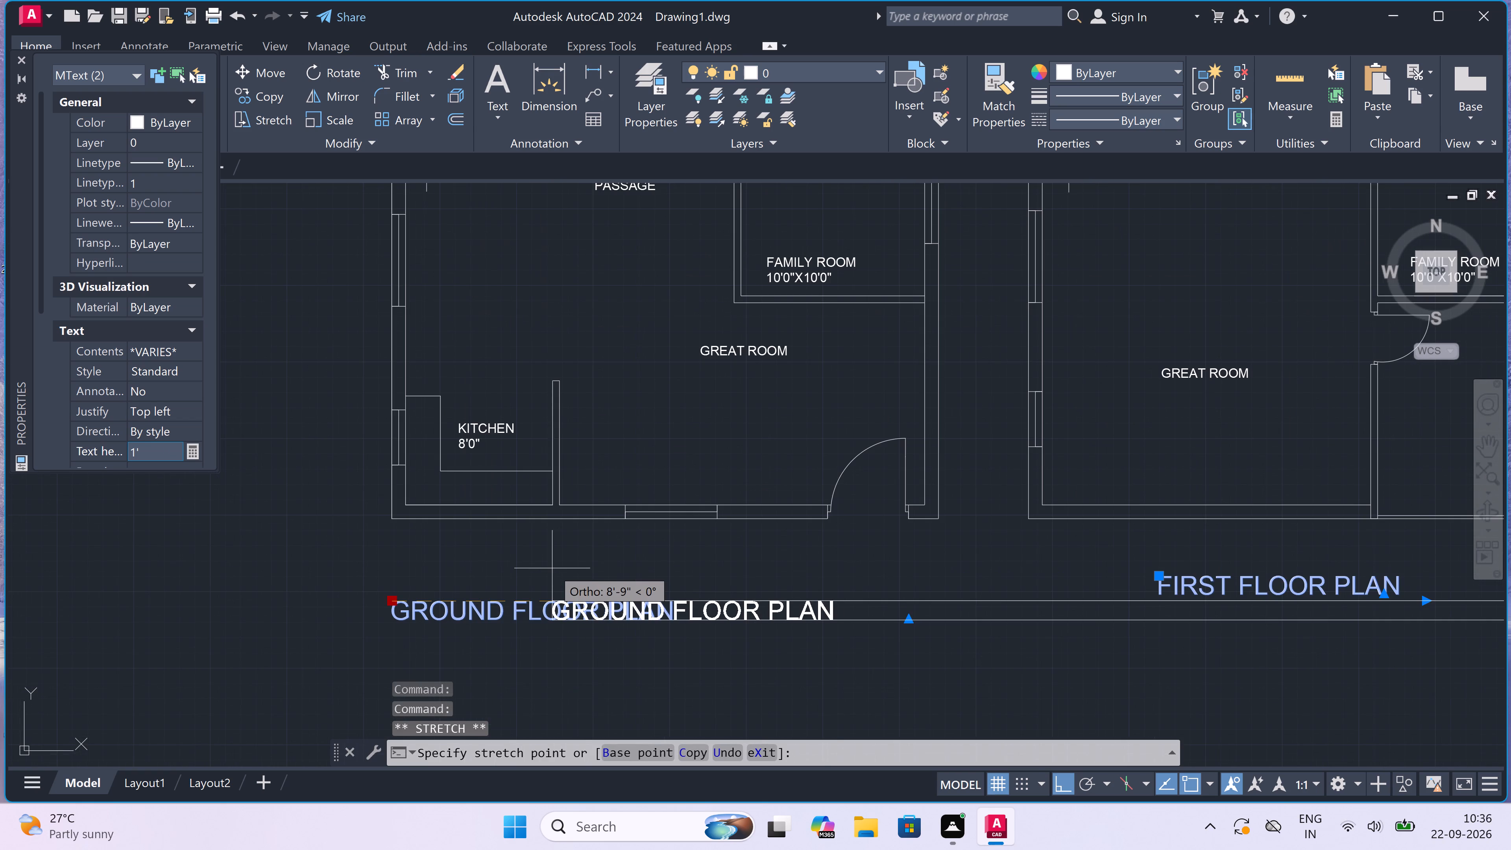
left_click(572, 576)
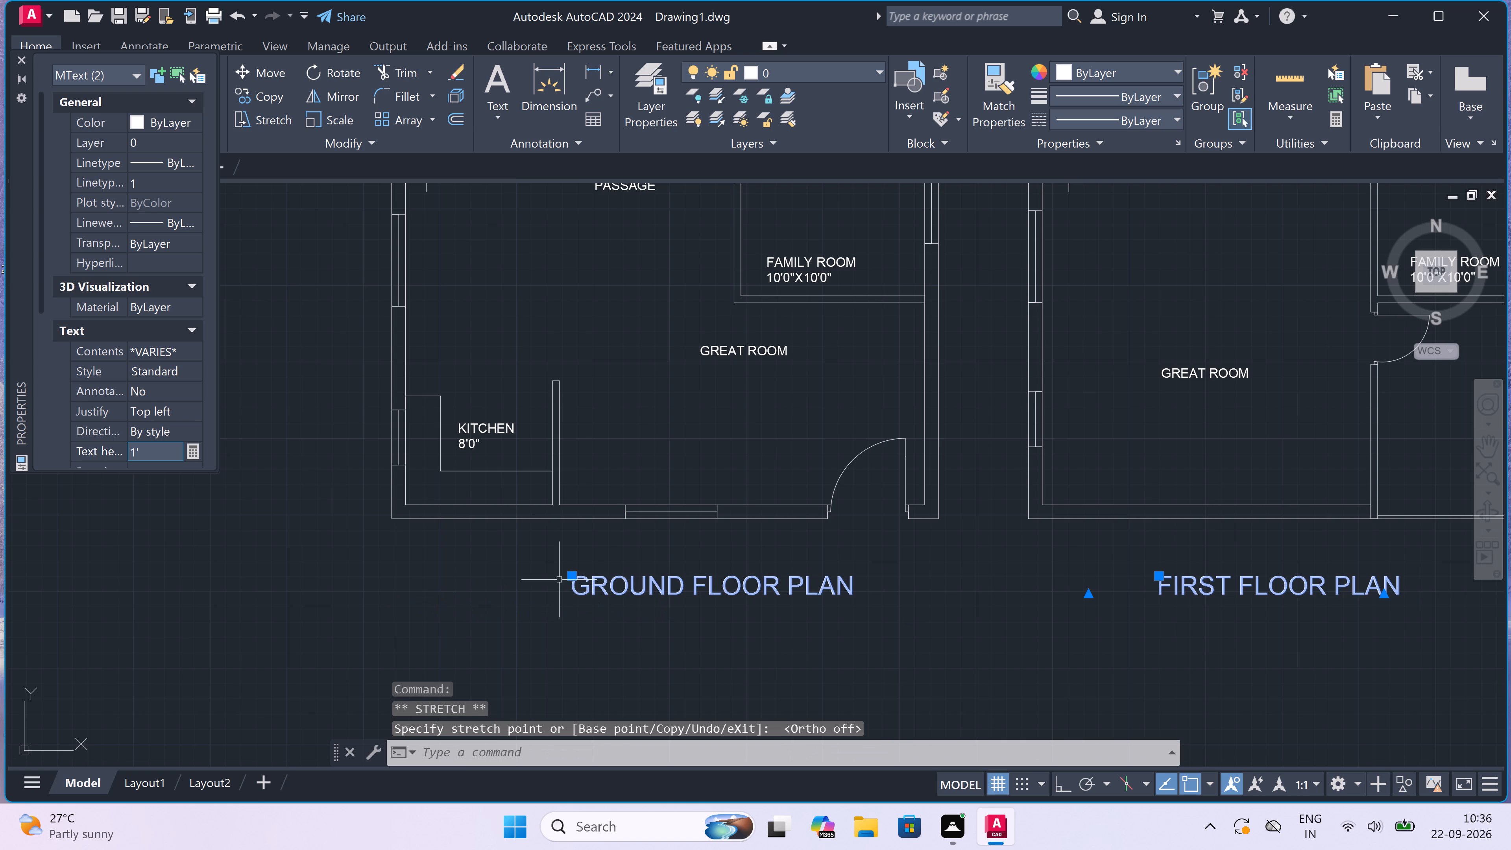
key("Escape")
Move the FIRST FLOOR PLAN title slightly right and up below its plan.
scroll(509, 602, "down", 3)
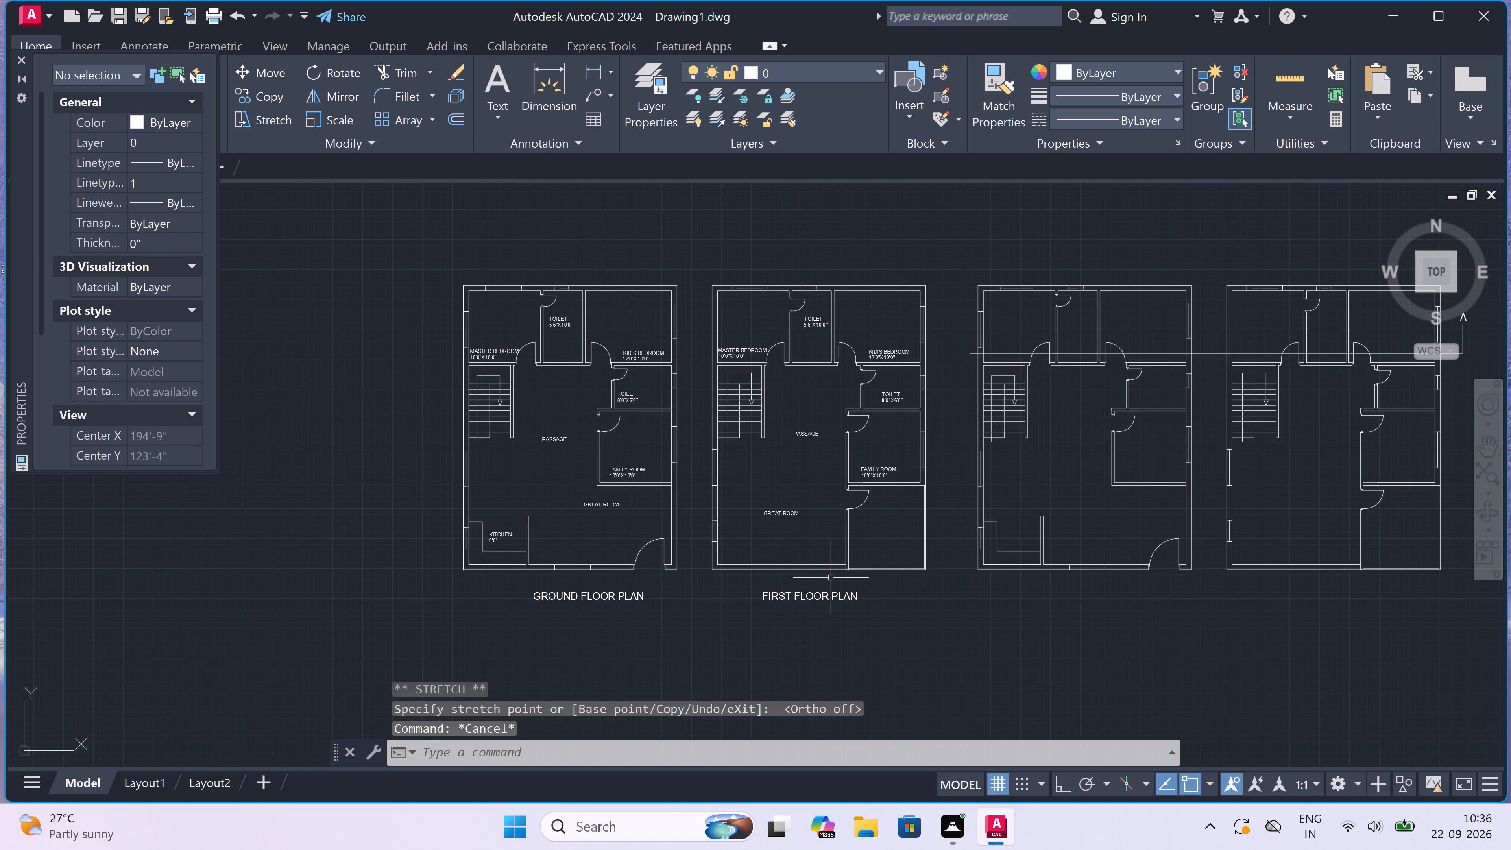
scroll(829, 593, "up", 3)
left_click(796, 599)
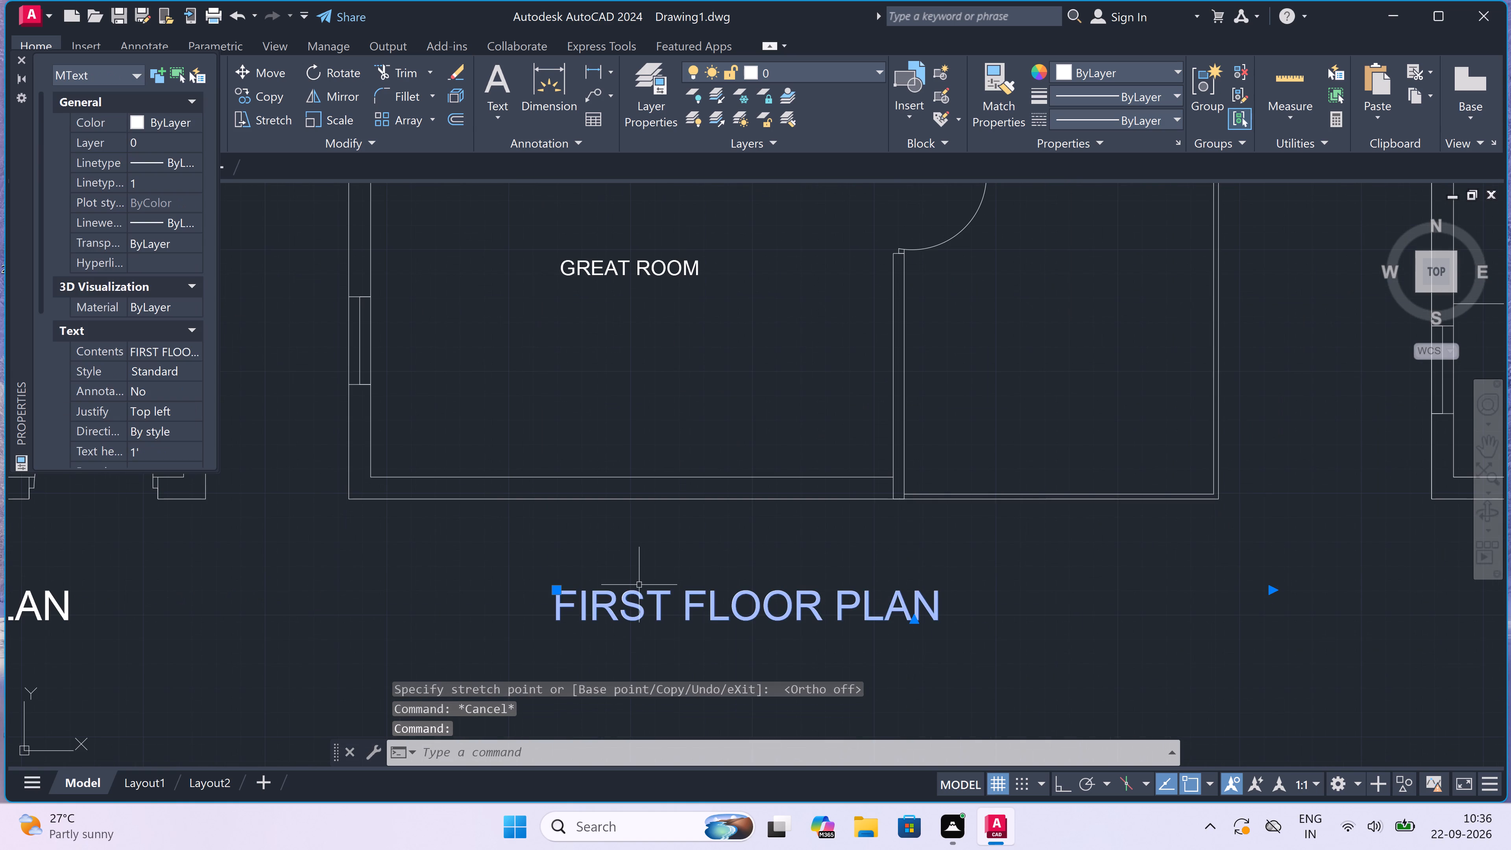
left_click(560, 595)
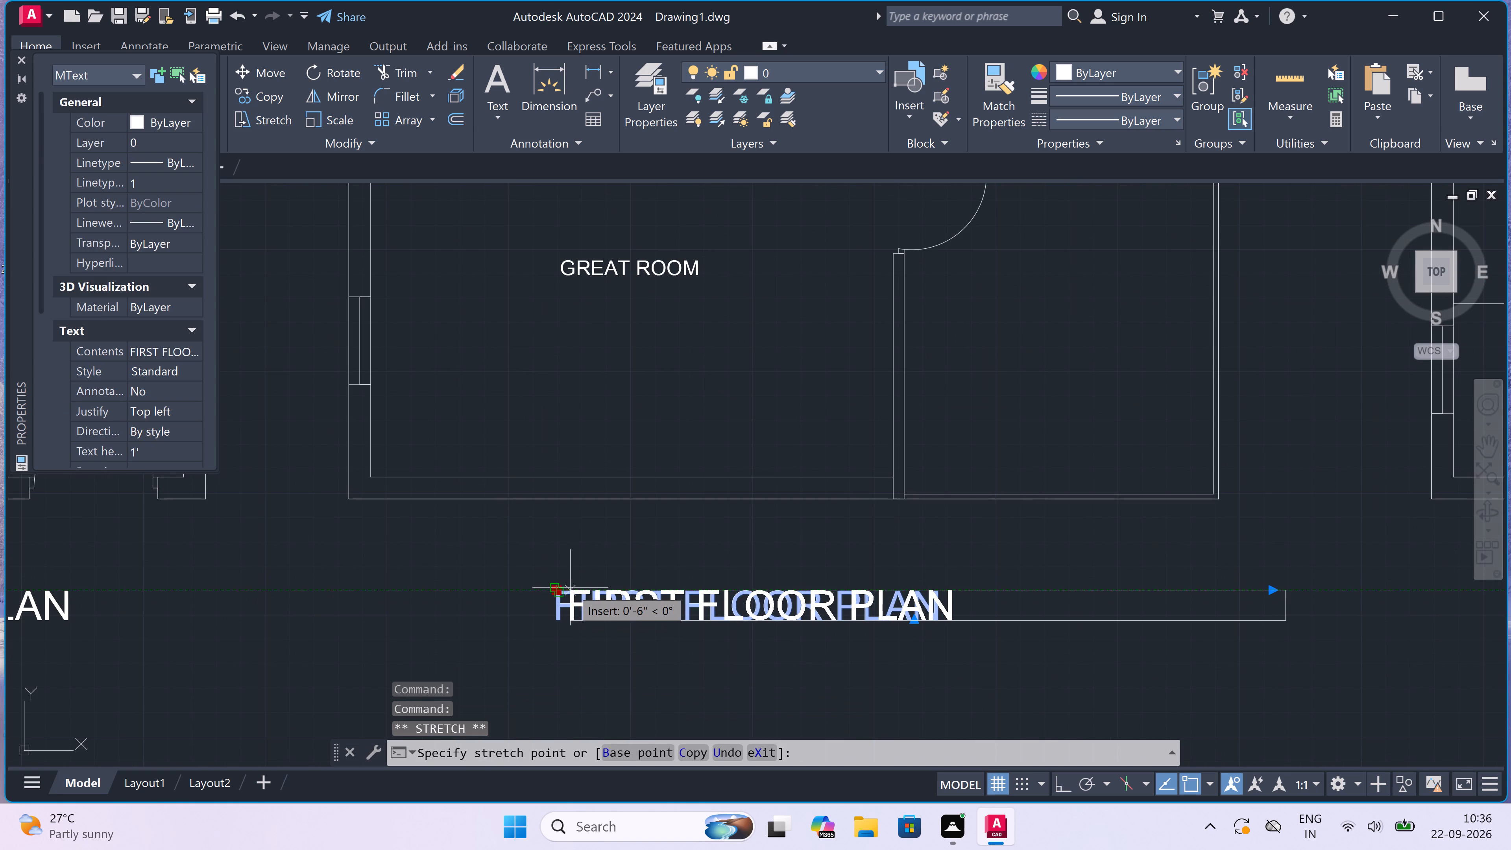
key("F8")
key("F8")
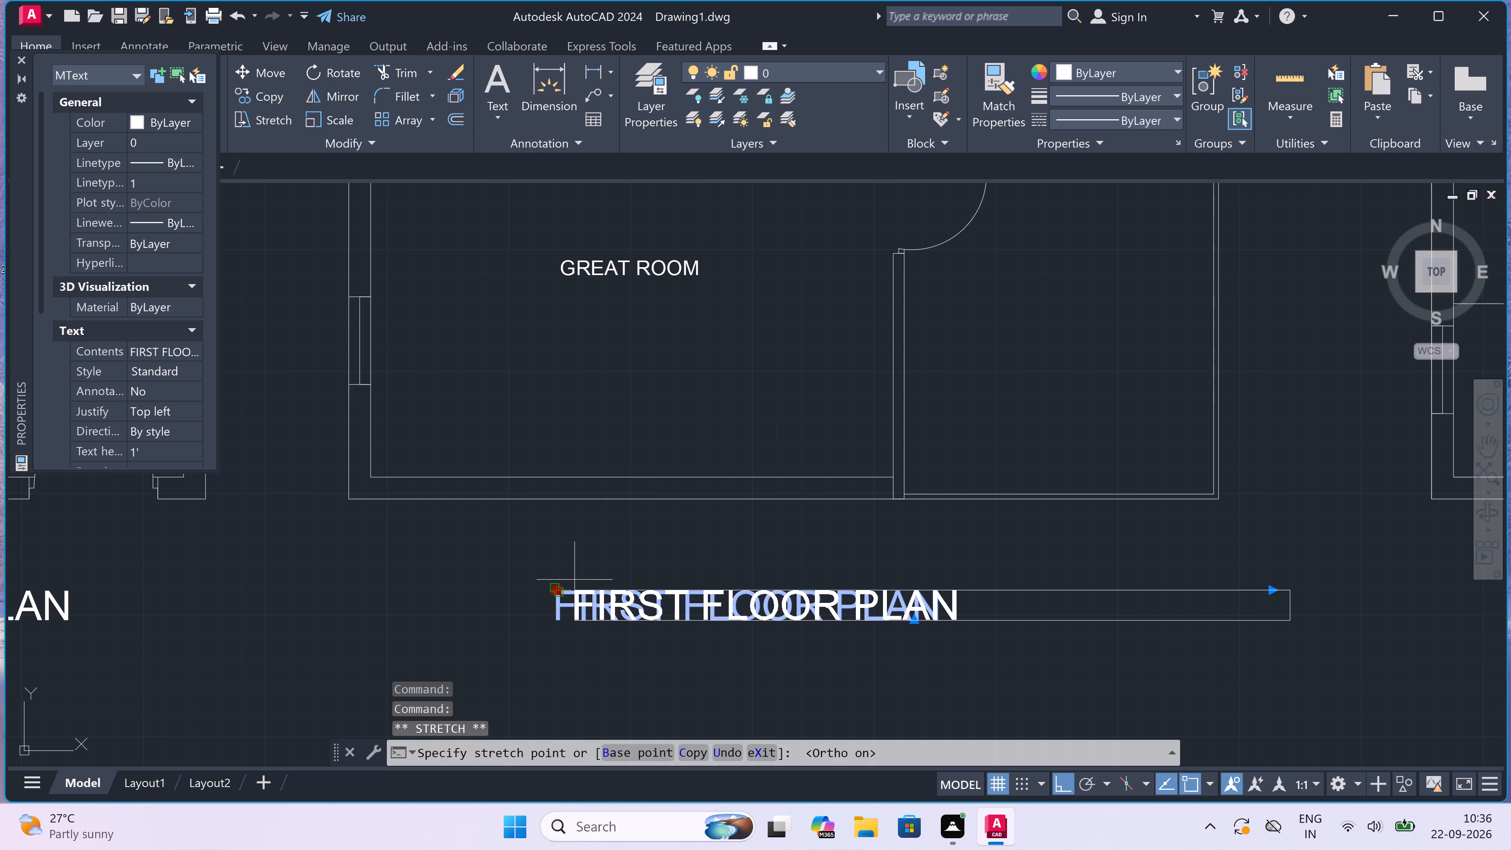
left_click(574, 580)
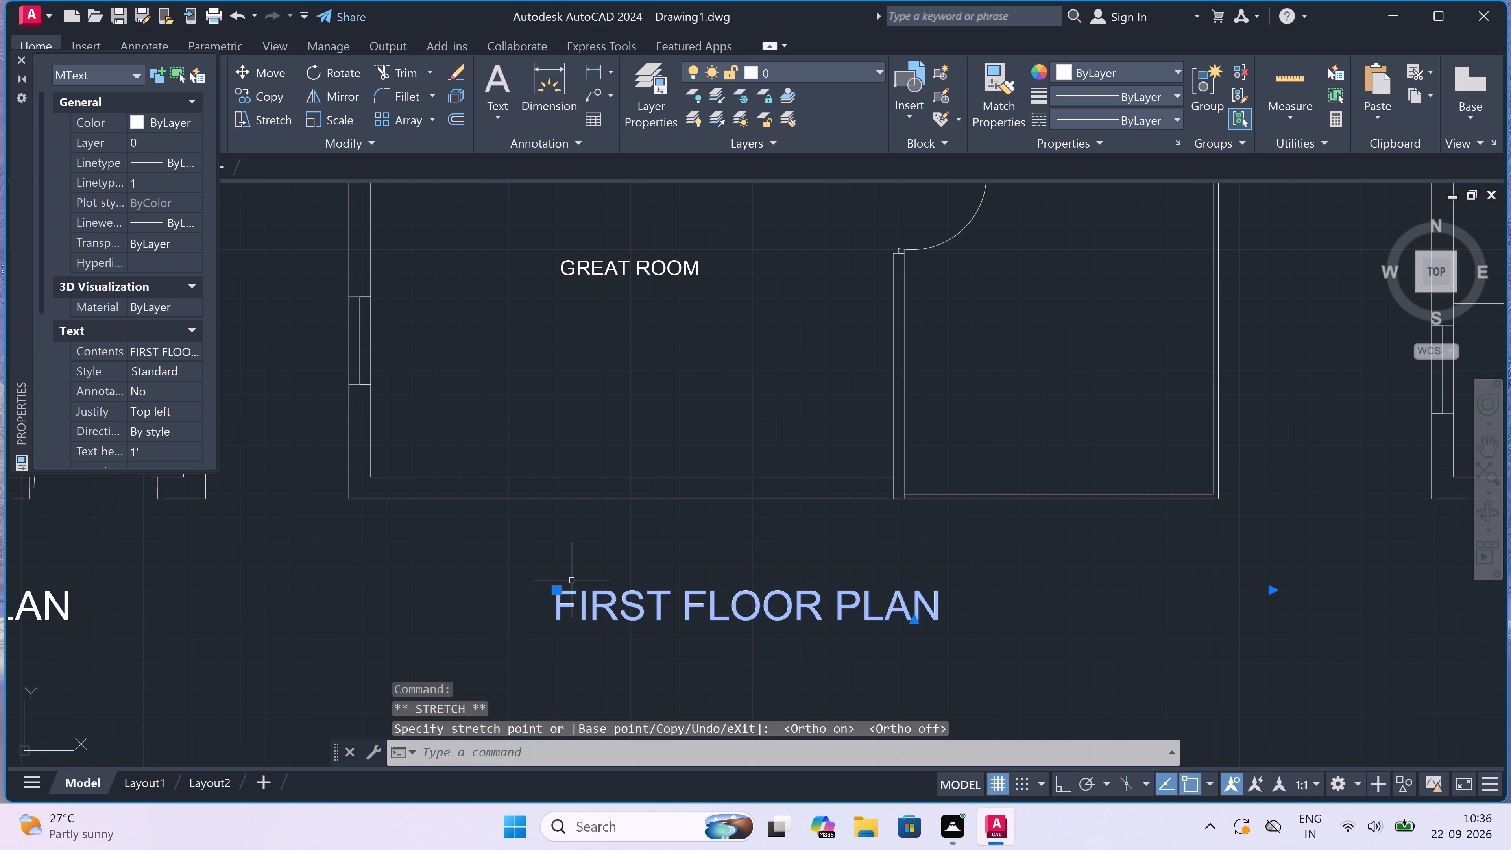
left_click(558, 587)
scroll(599, 575, "up", 2)
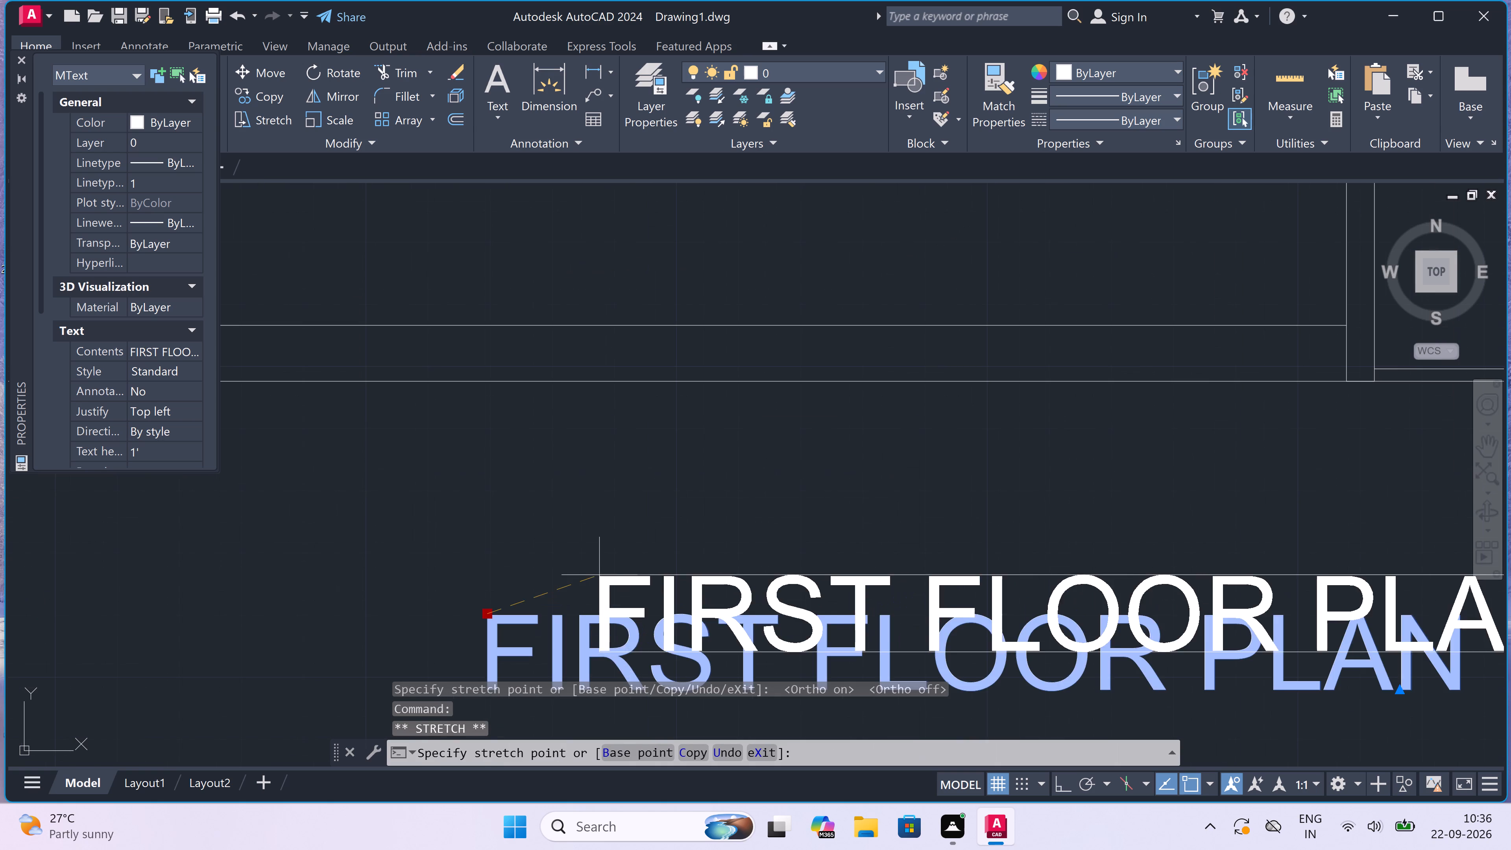
left_click(620, 572)
key("Escape")
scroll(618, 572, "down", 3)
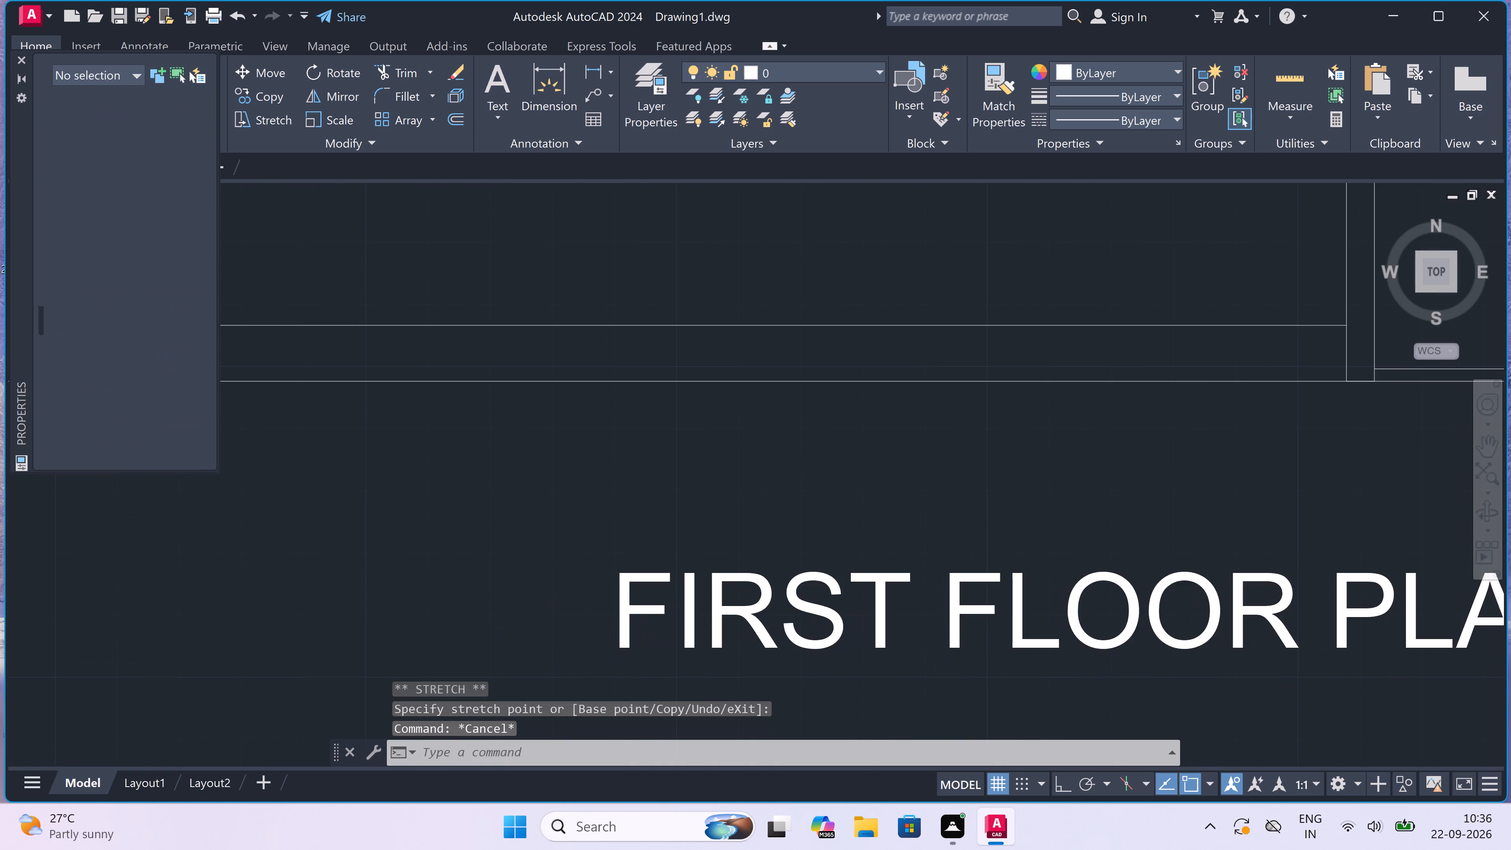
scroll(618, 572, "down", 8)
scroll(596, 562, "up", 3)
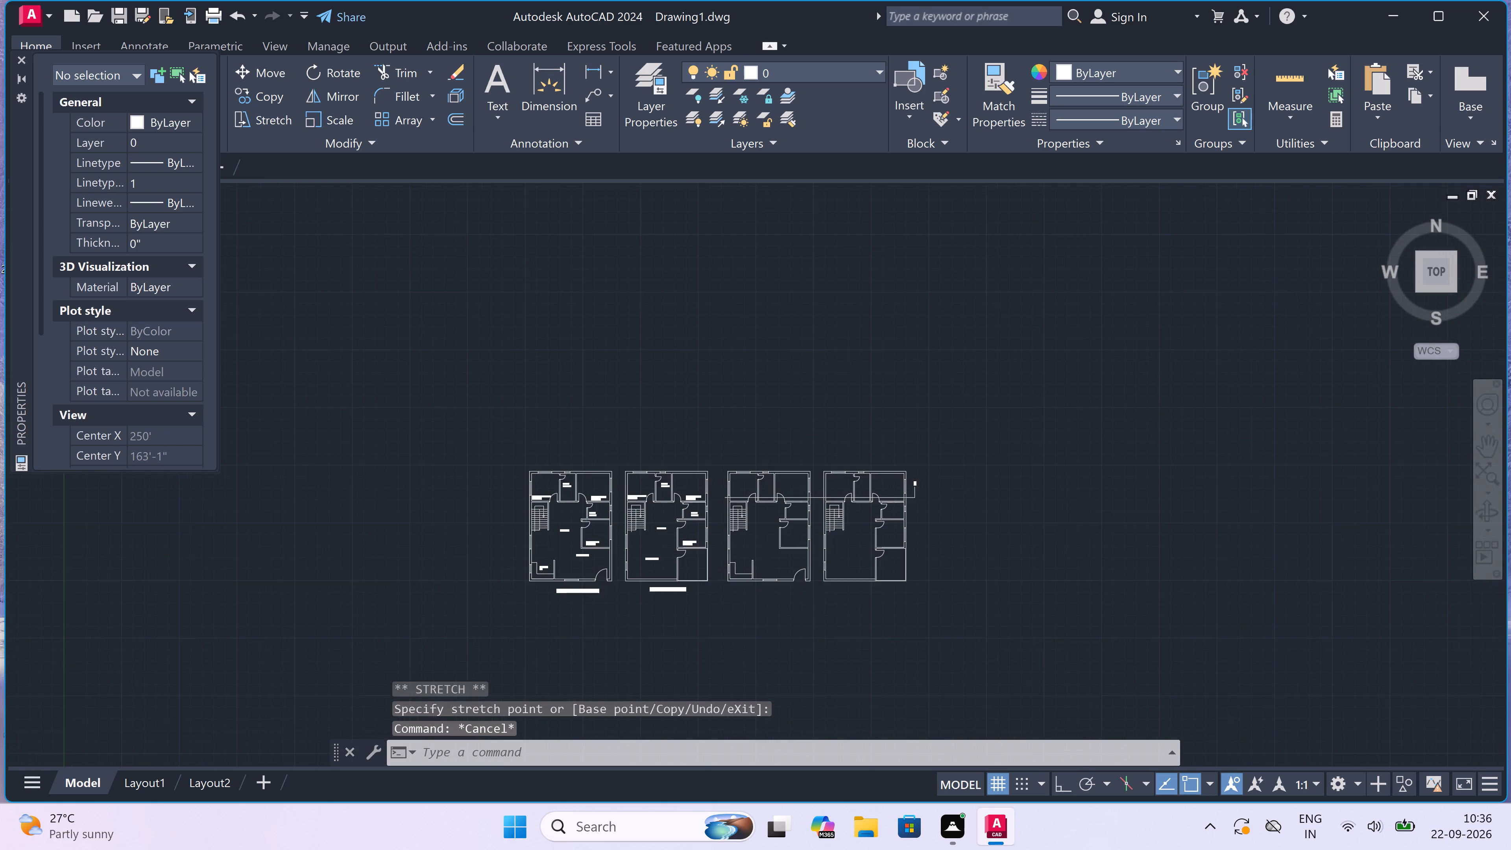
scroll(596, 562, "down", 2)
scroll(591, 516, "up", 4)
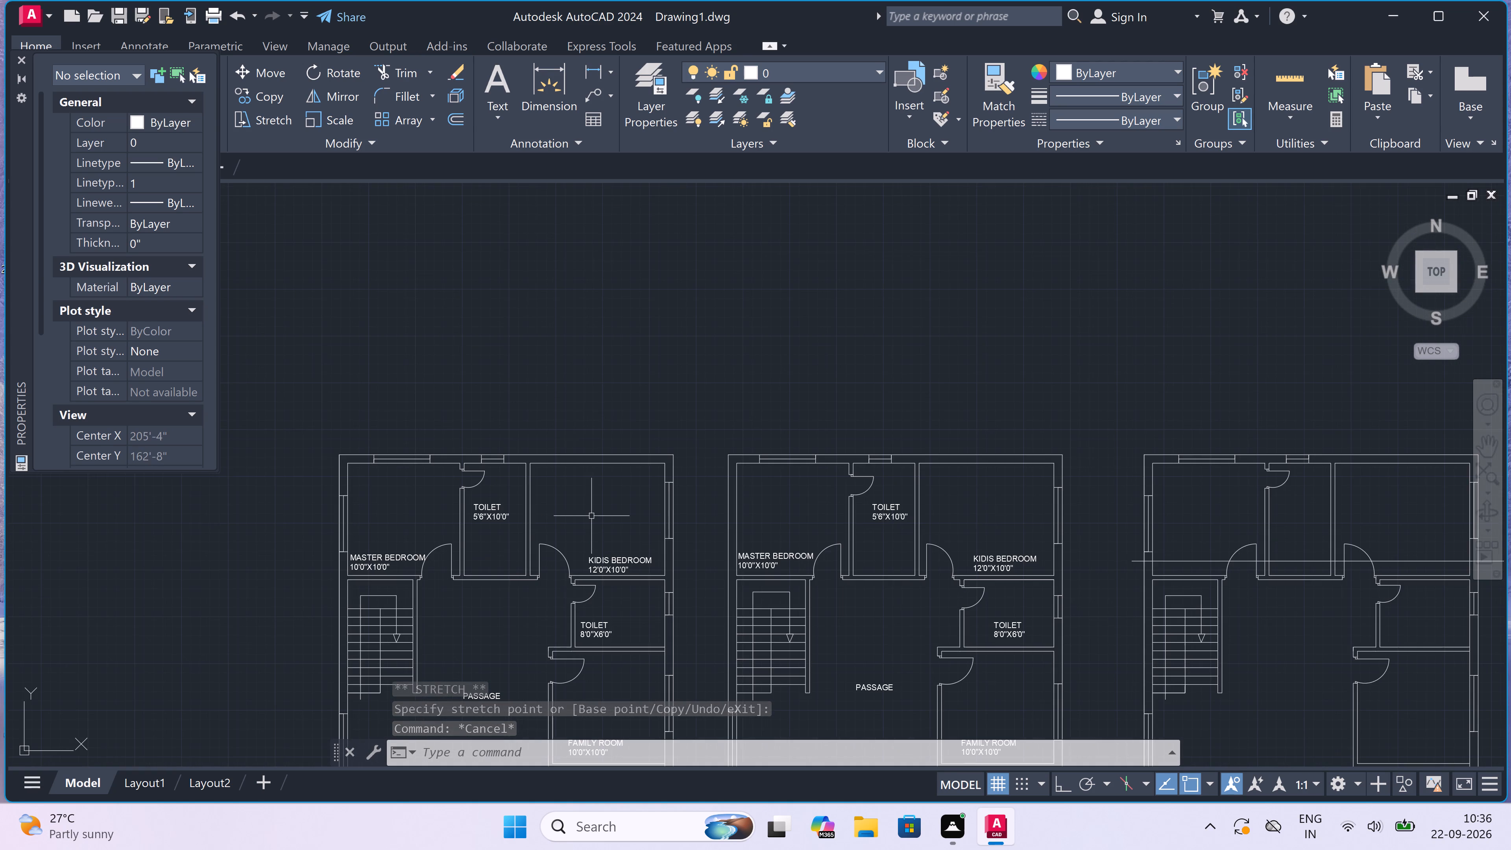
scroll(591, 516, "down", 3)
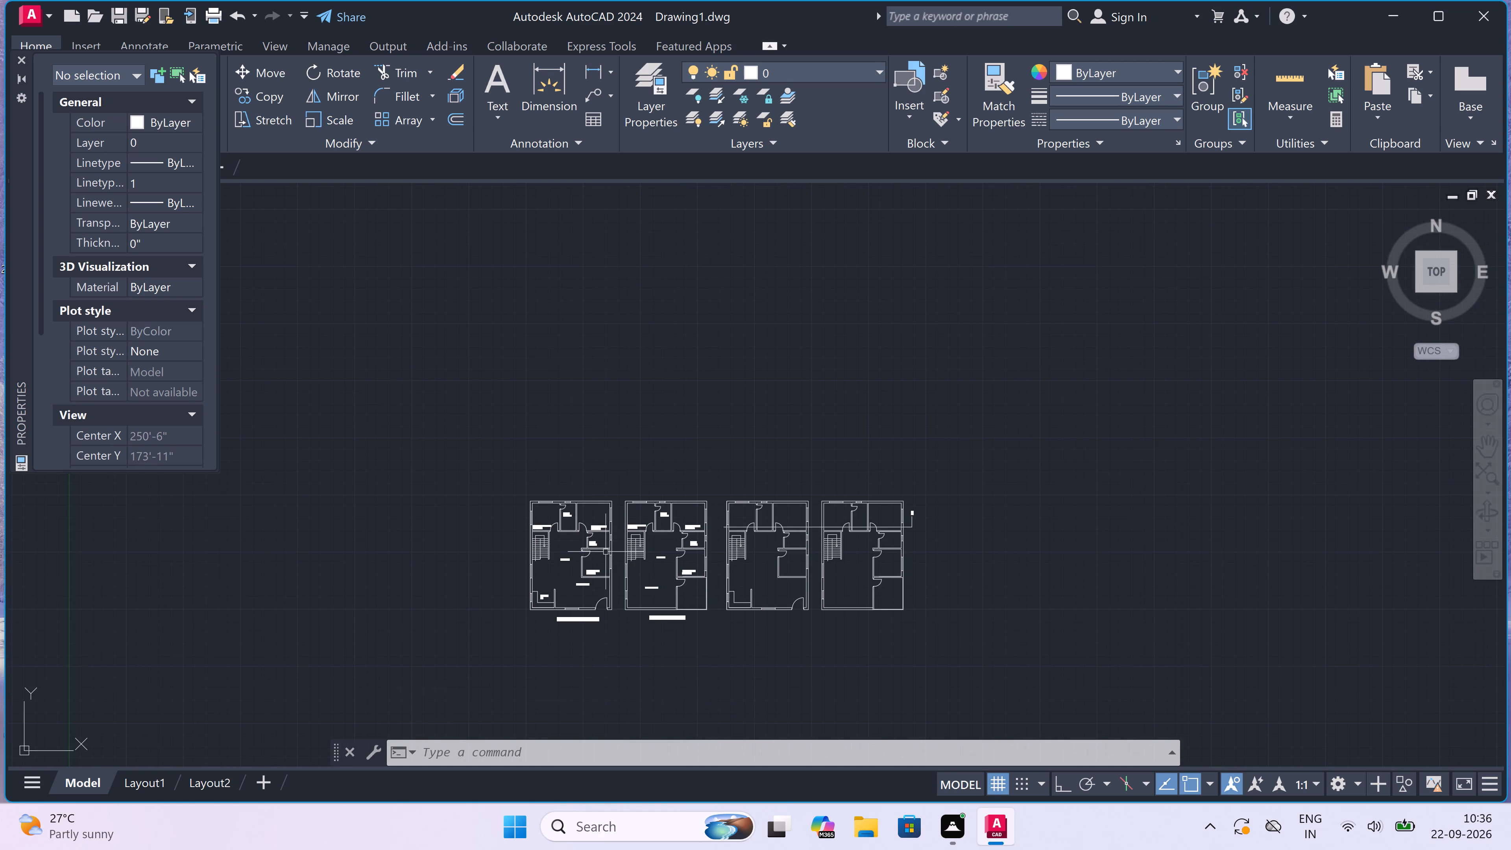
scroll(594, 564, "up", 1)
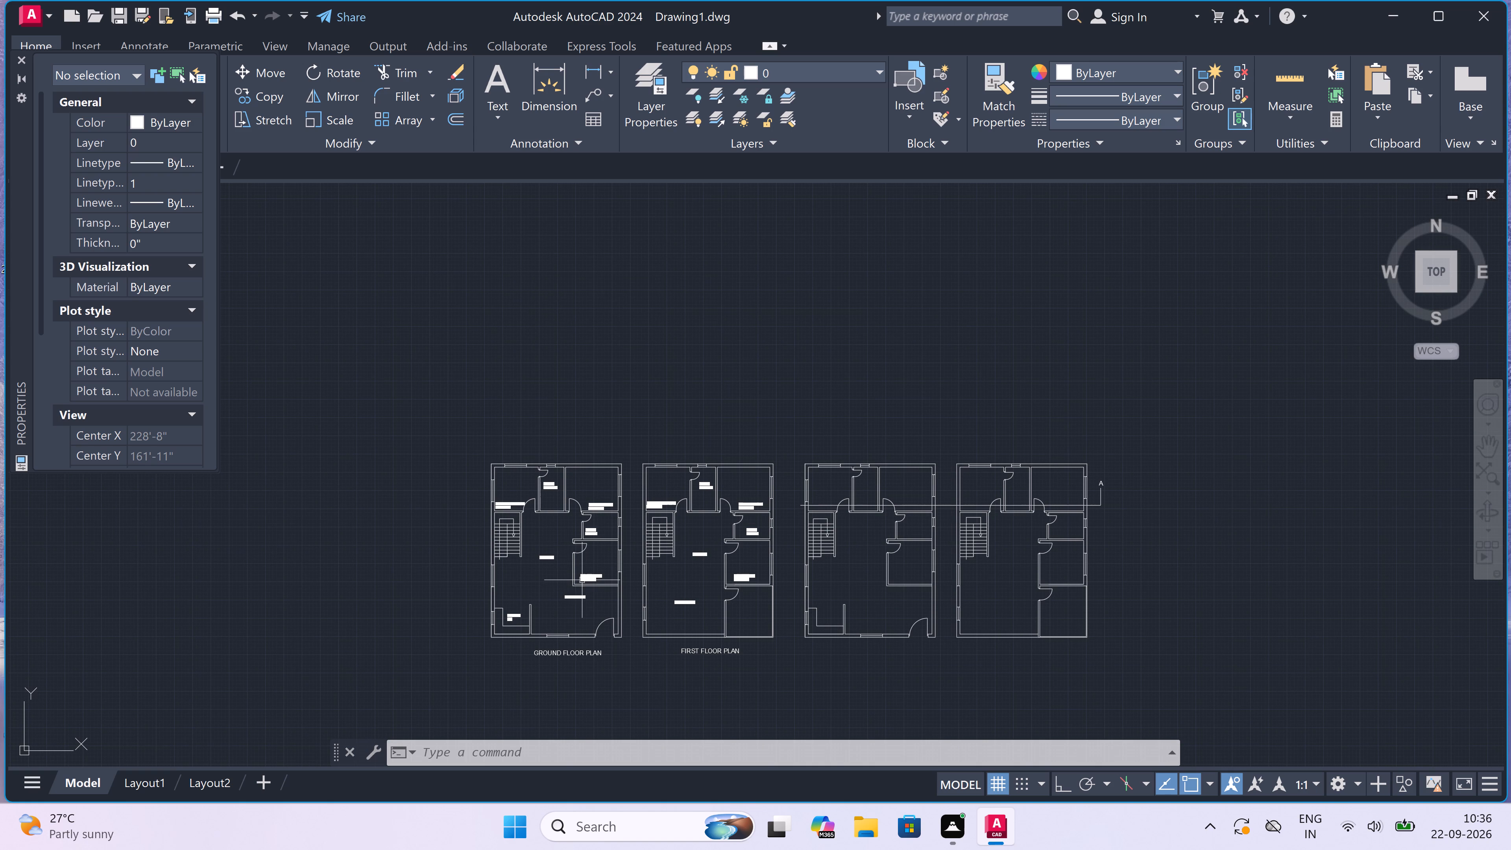
Draw vertical construction lines through the labelled ground floor plan's front wall at both outer corners, both window edges and both sides of the door opening.
type("XL")
key("space")
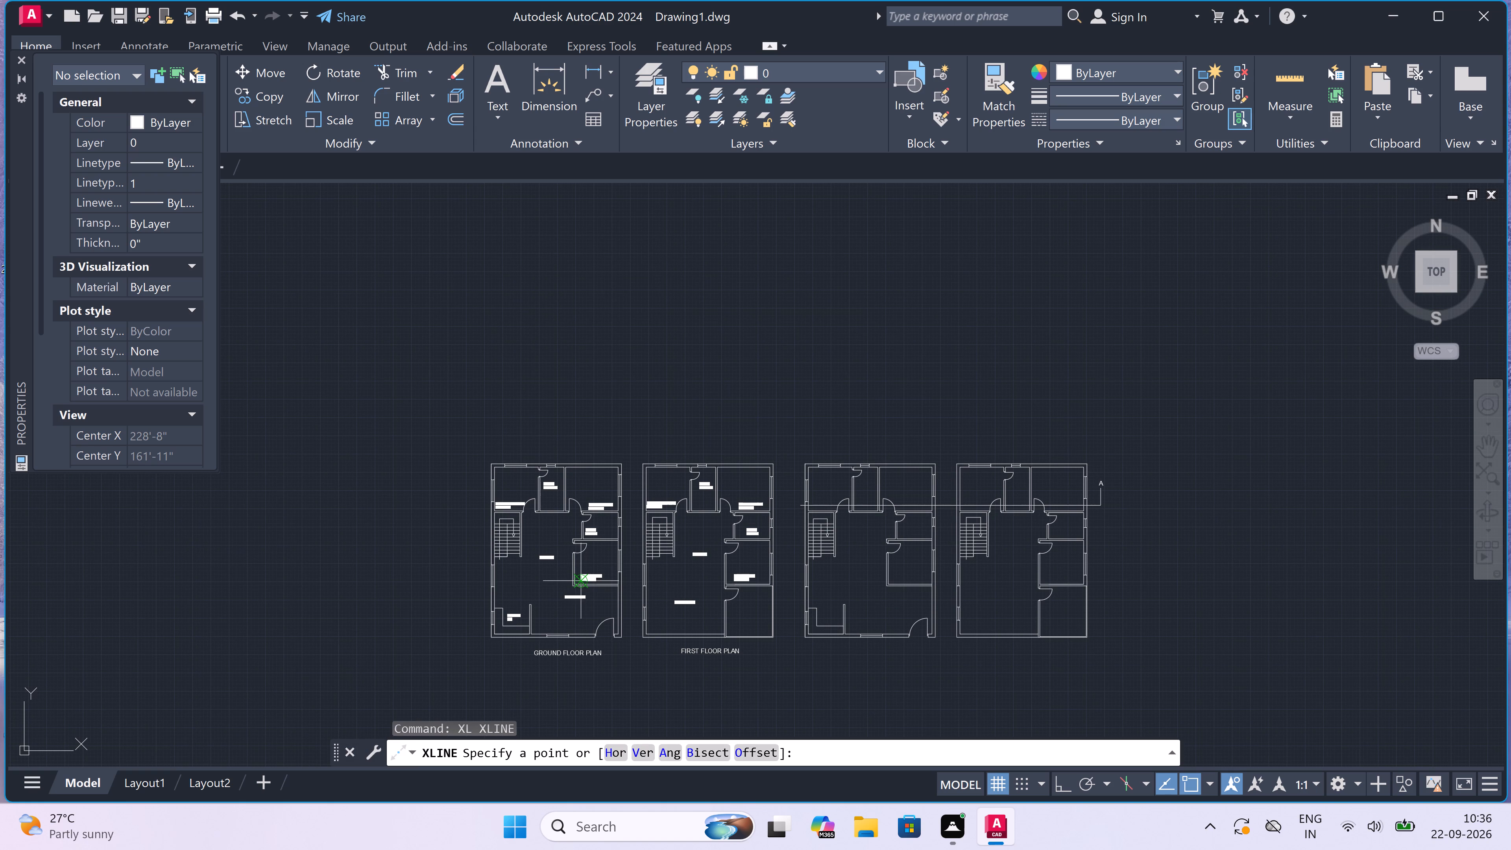
left_click(642, 745)
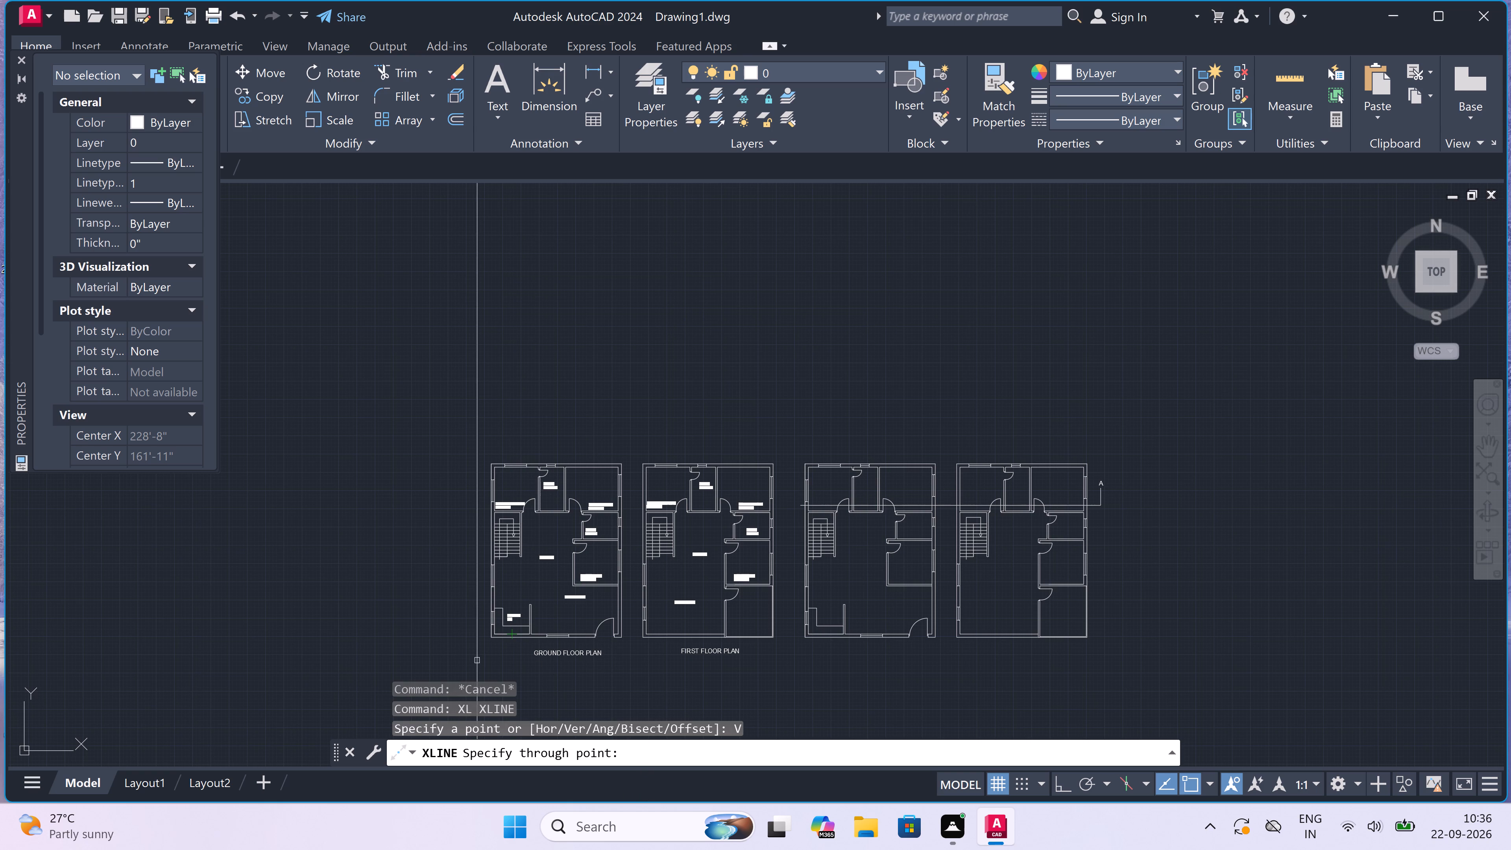
scroll(487, 653, "up", 3)
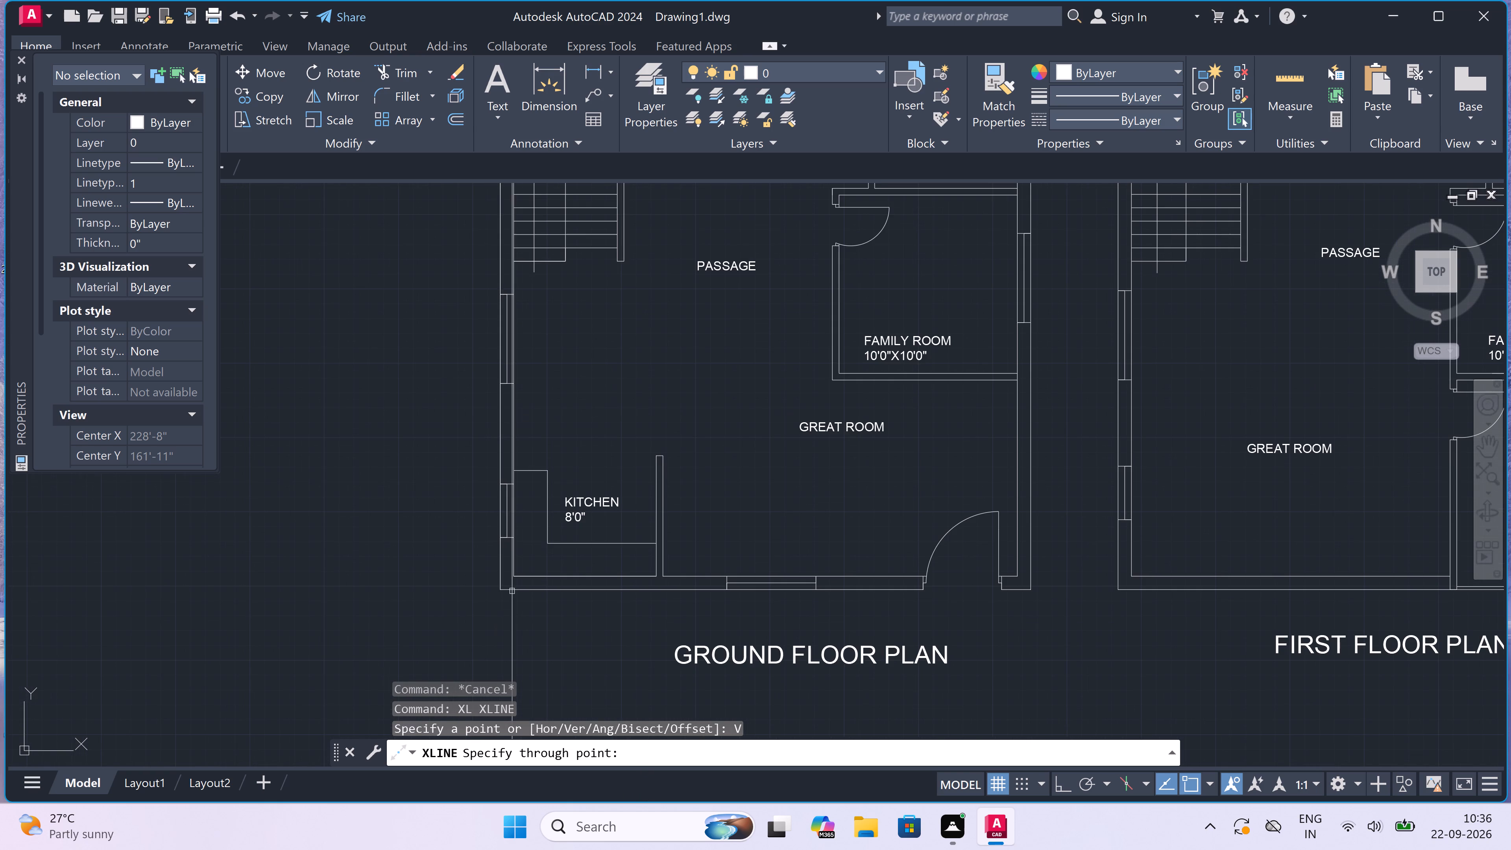
left_click(502, 588)
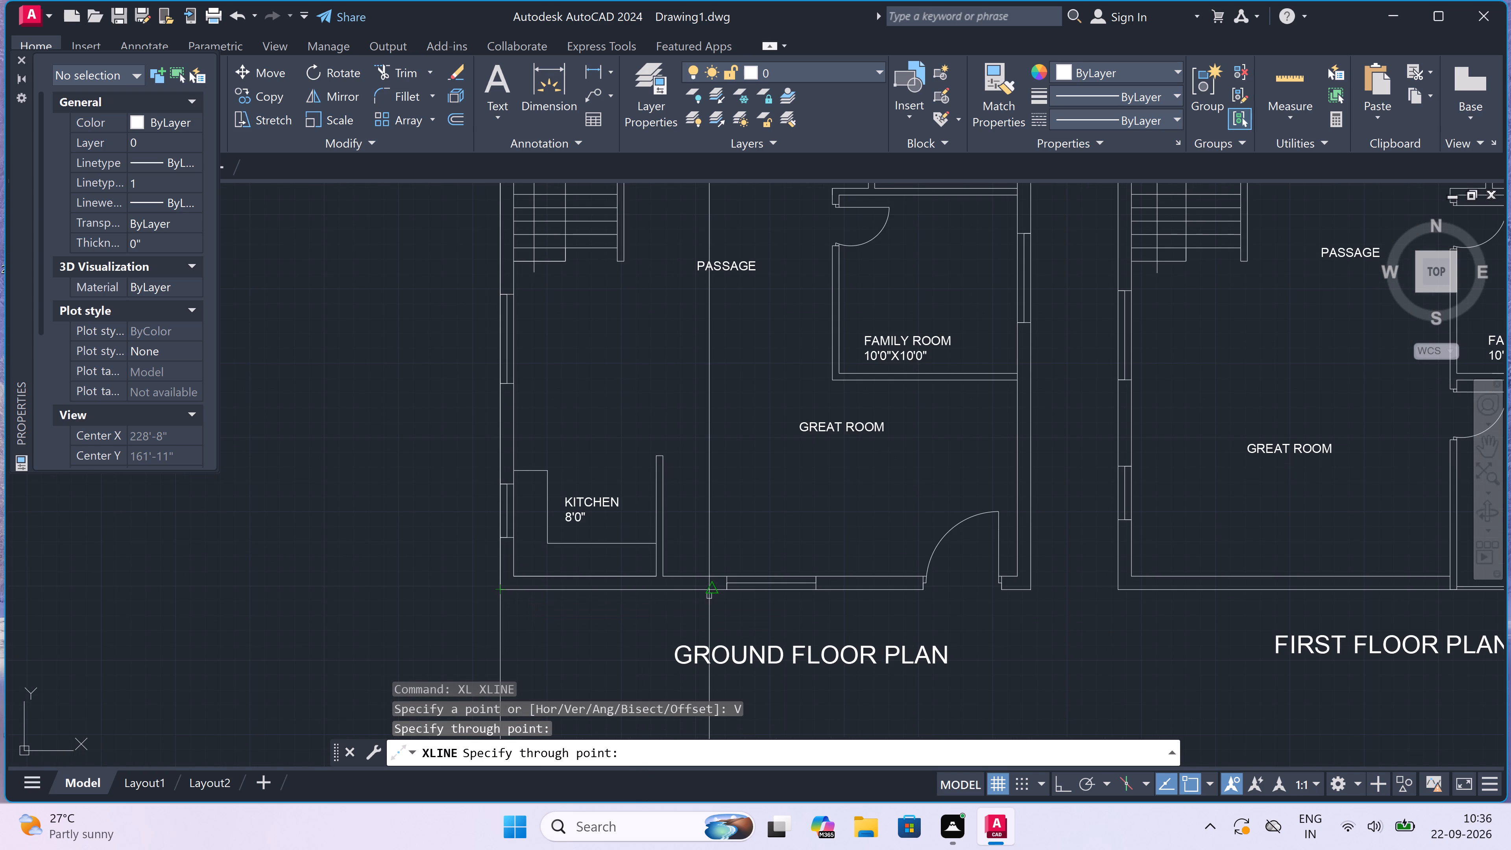
left_click(724, 596)
left_click(818, 589)
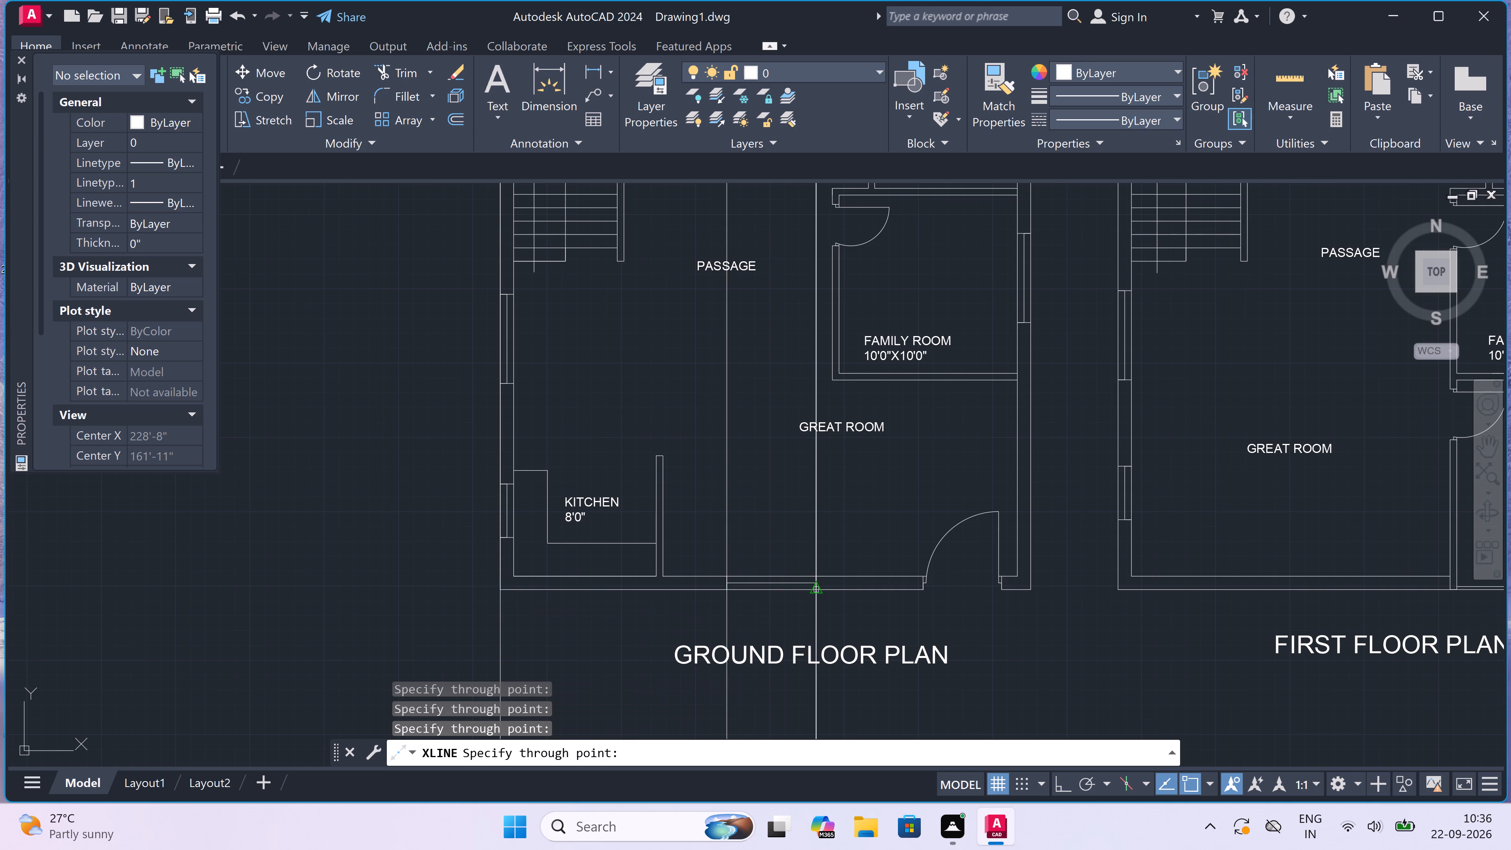
scroll(814, 589, "down", 3)
scroll(866, 591, "up", 4)
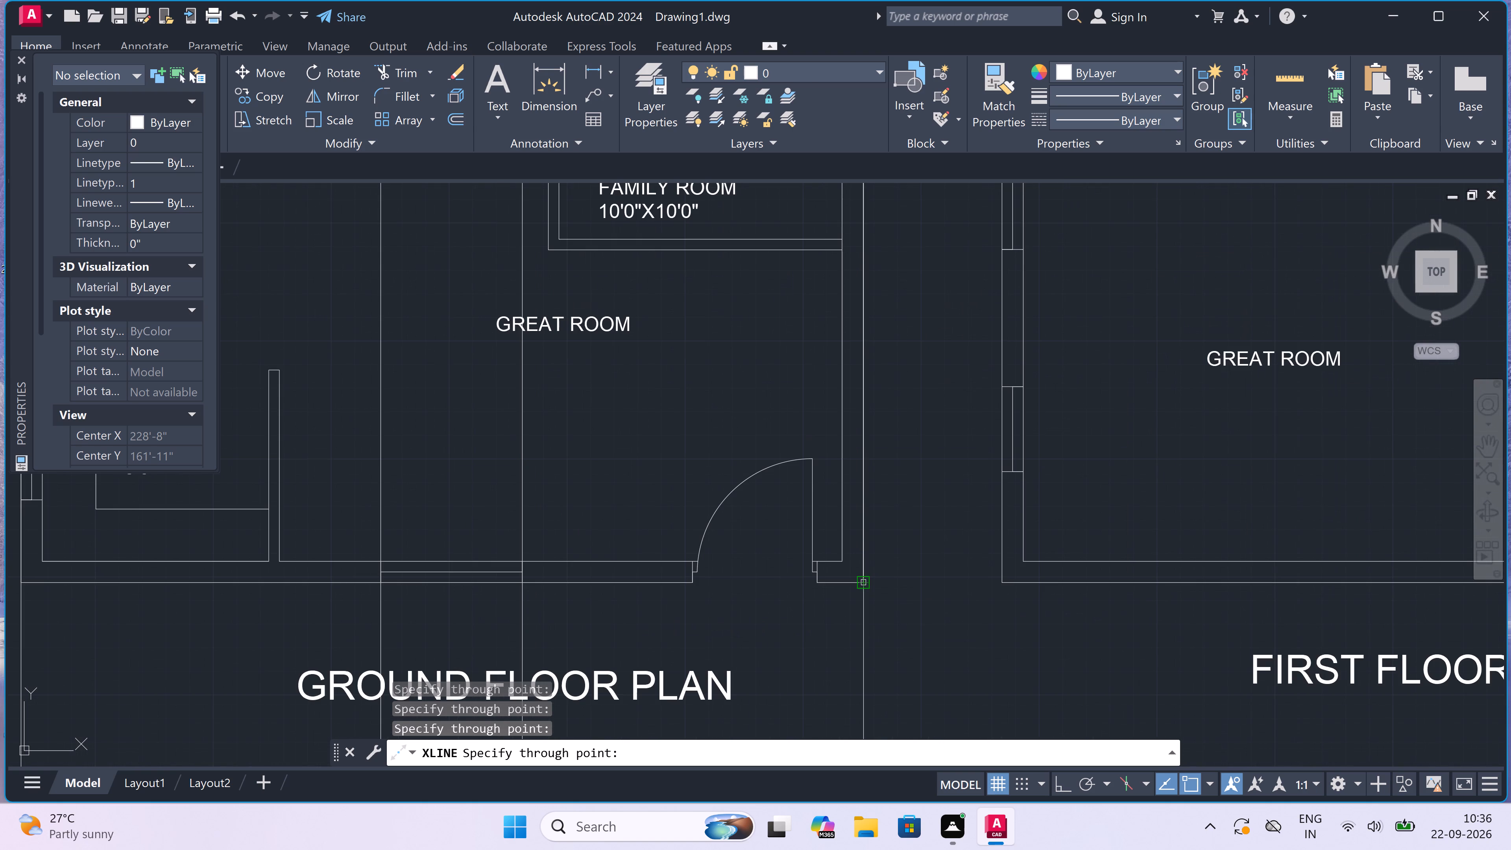
left_click(864, 584)
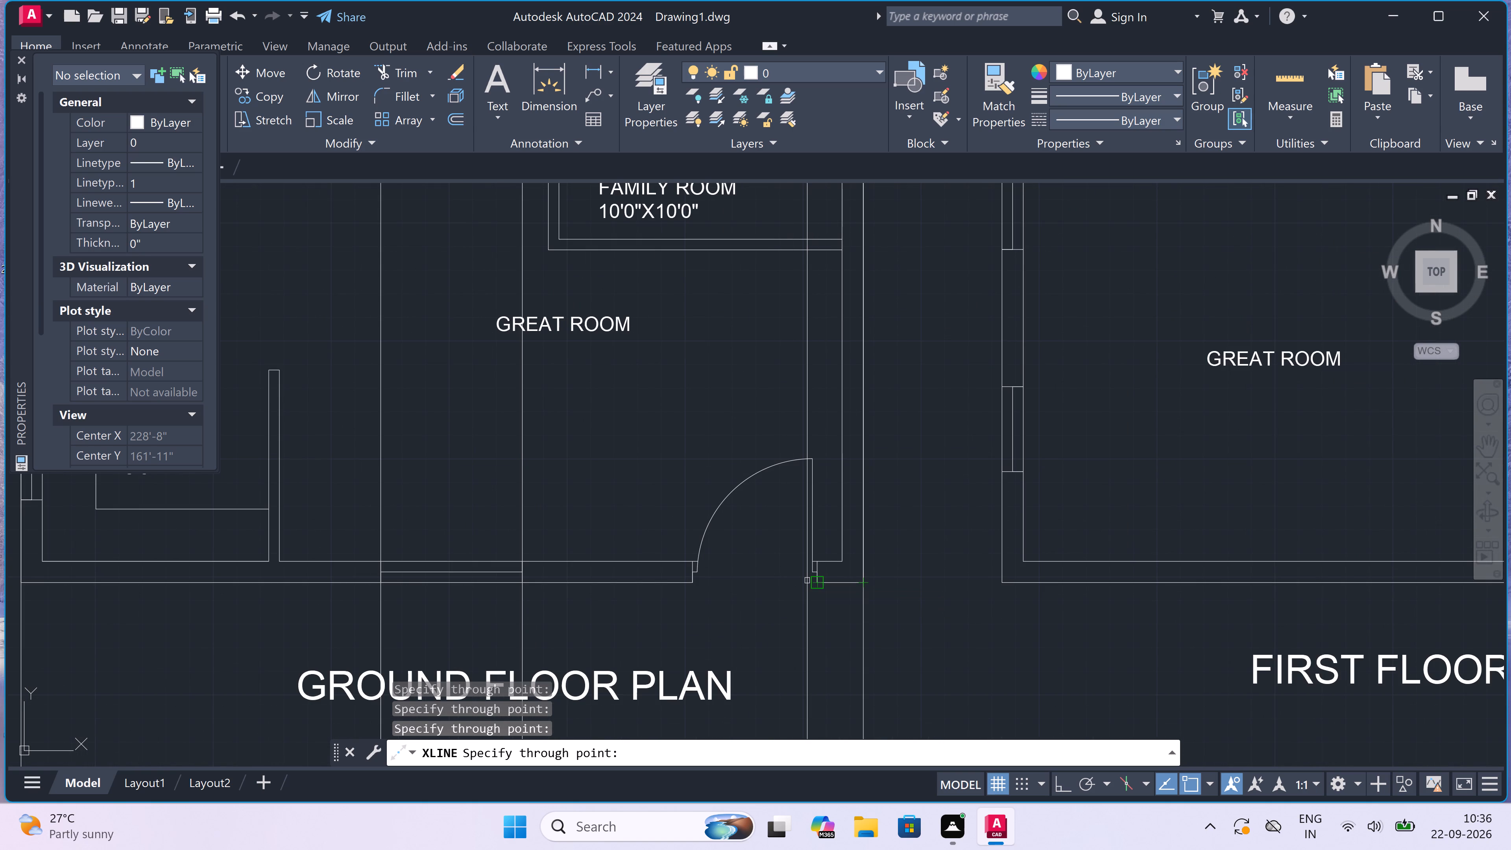
left_click(811, 582)
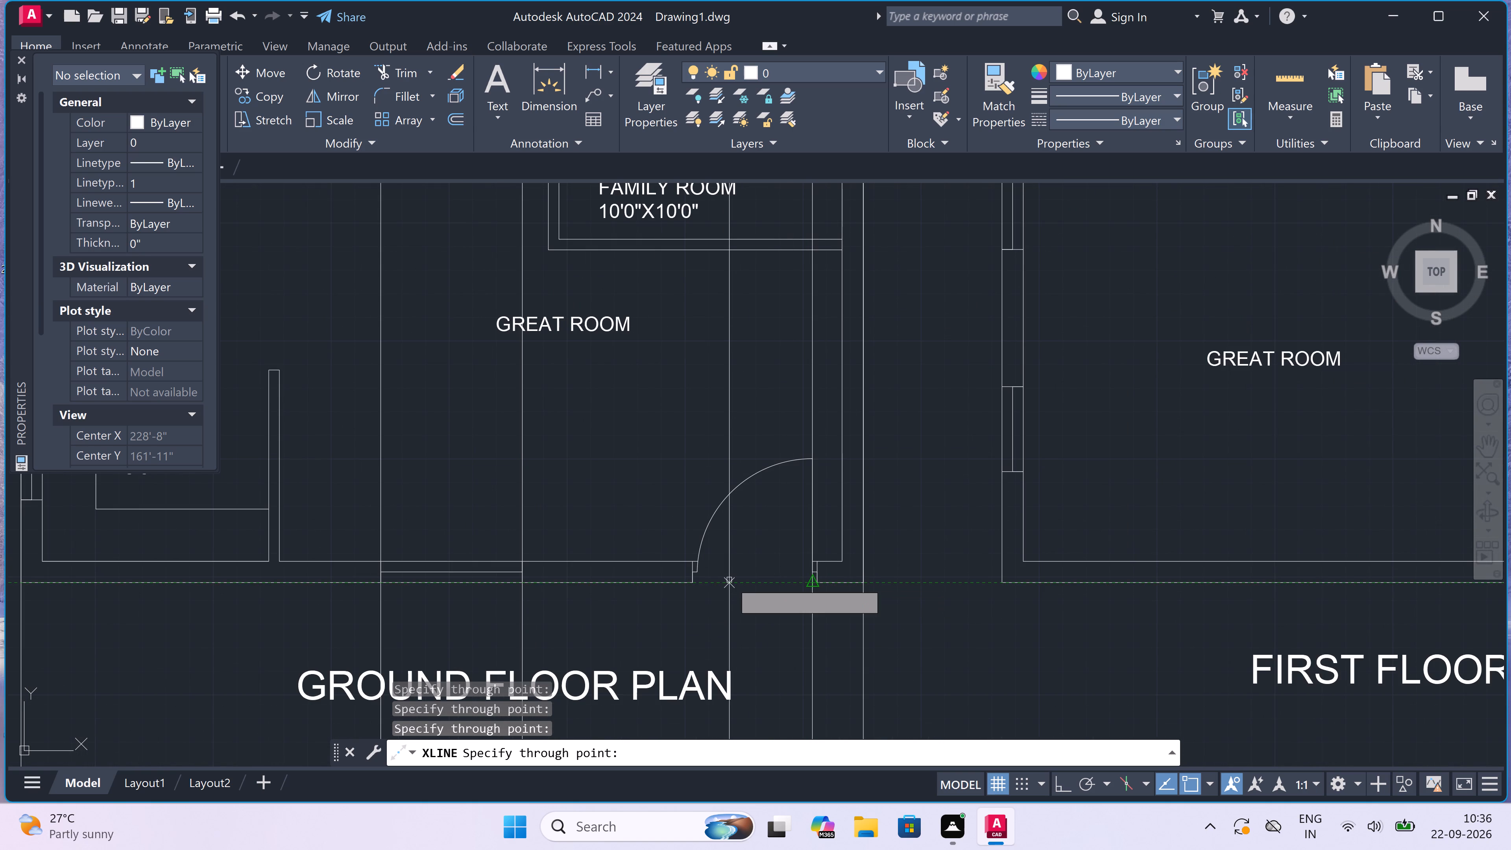
left_click(698, 584)
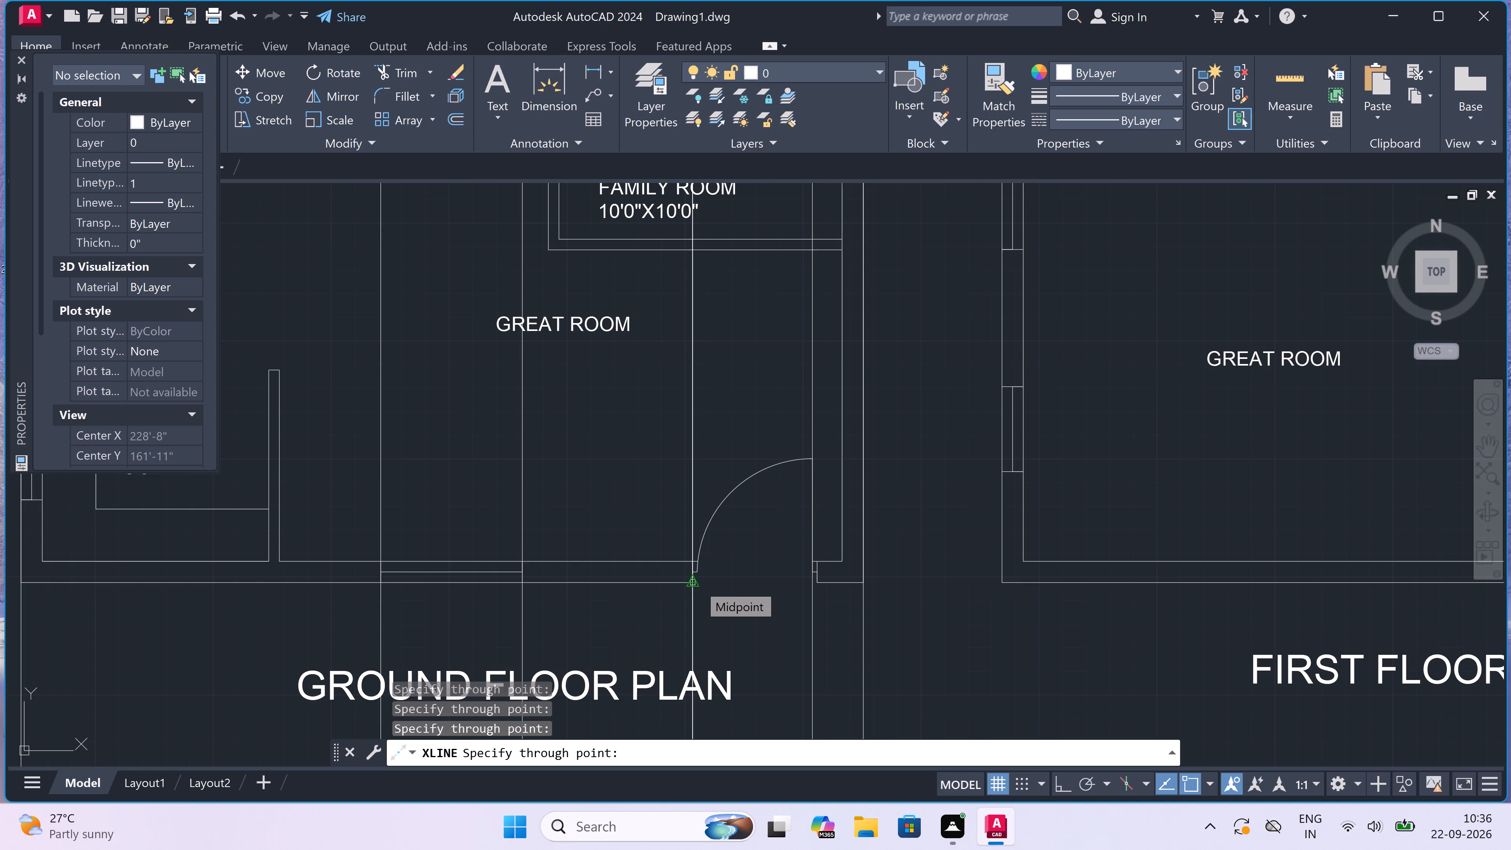
Draw vertical construction lines through both outer corners of the labelled first floor plan and the front wall's corner beside the balcony.
scroll(698, 584, "down", 2)
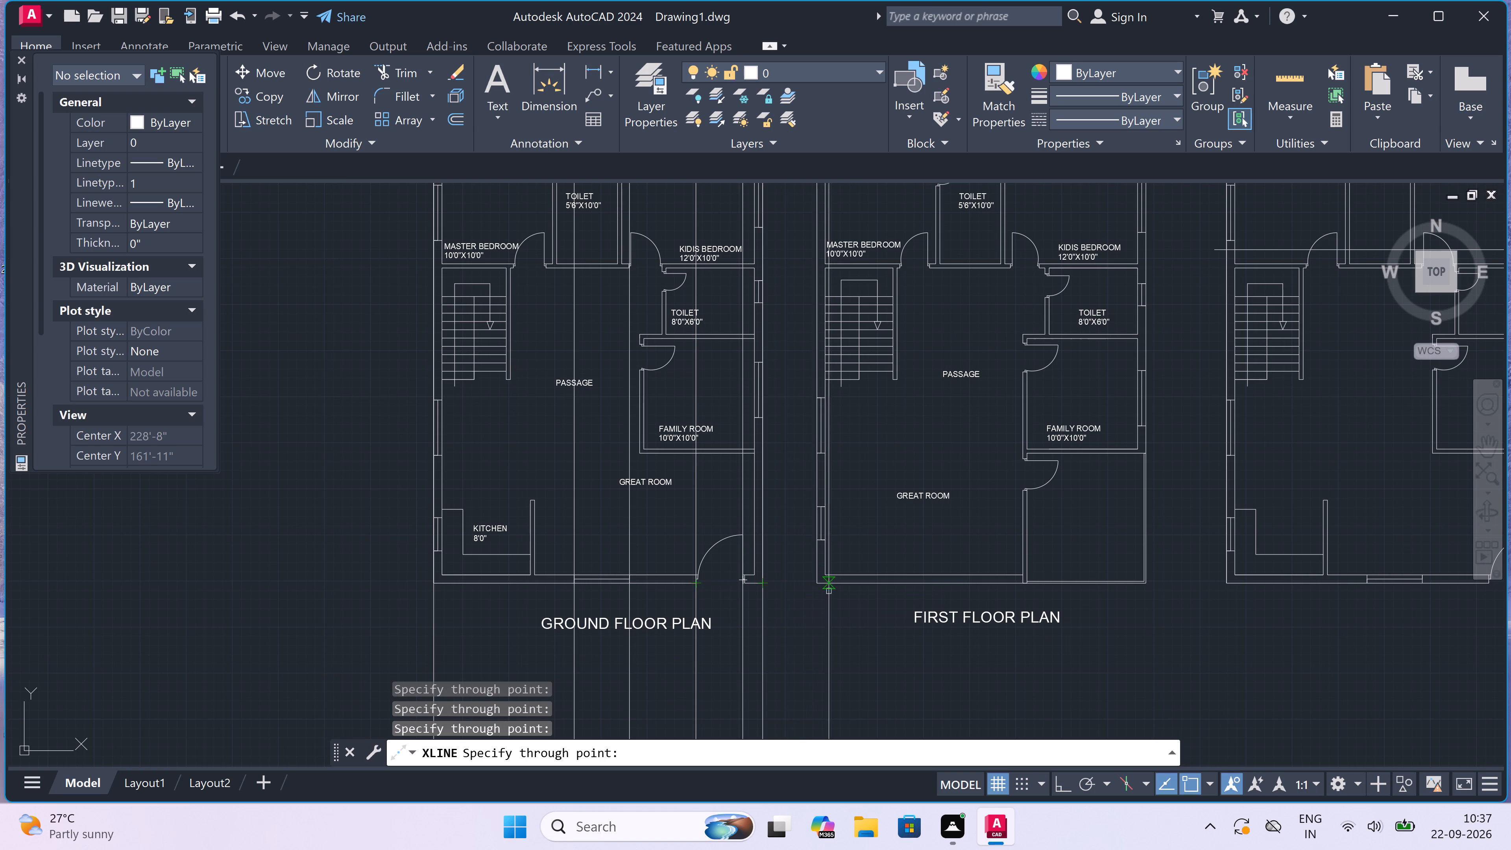
scroll(829, 591, "up", 2)
left_click(791, 568)
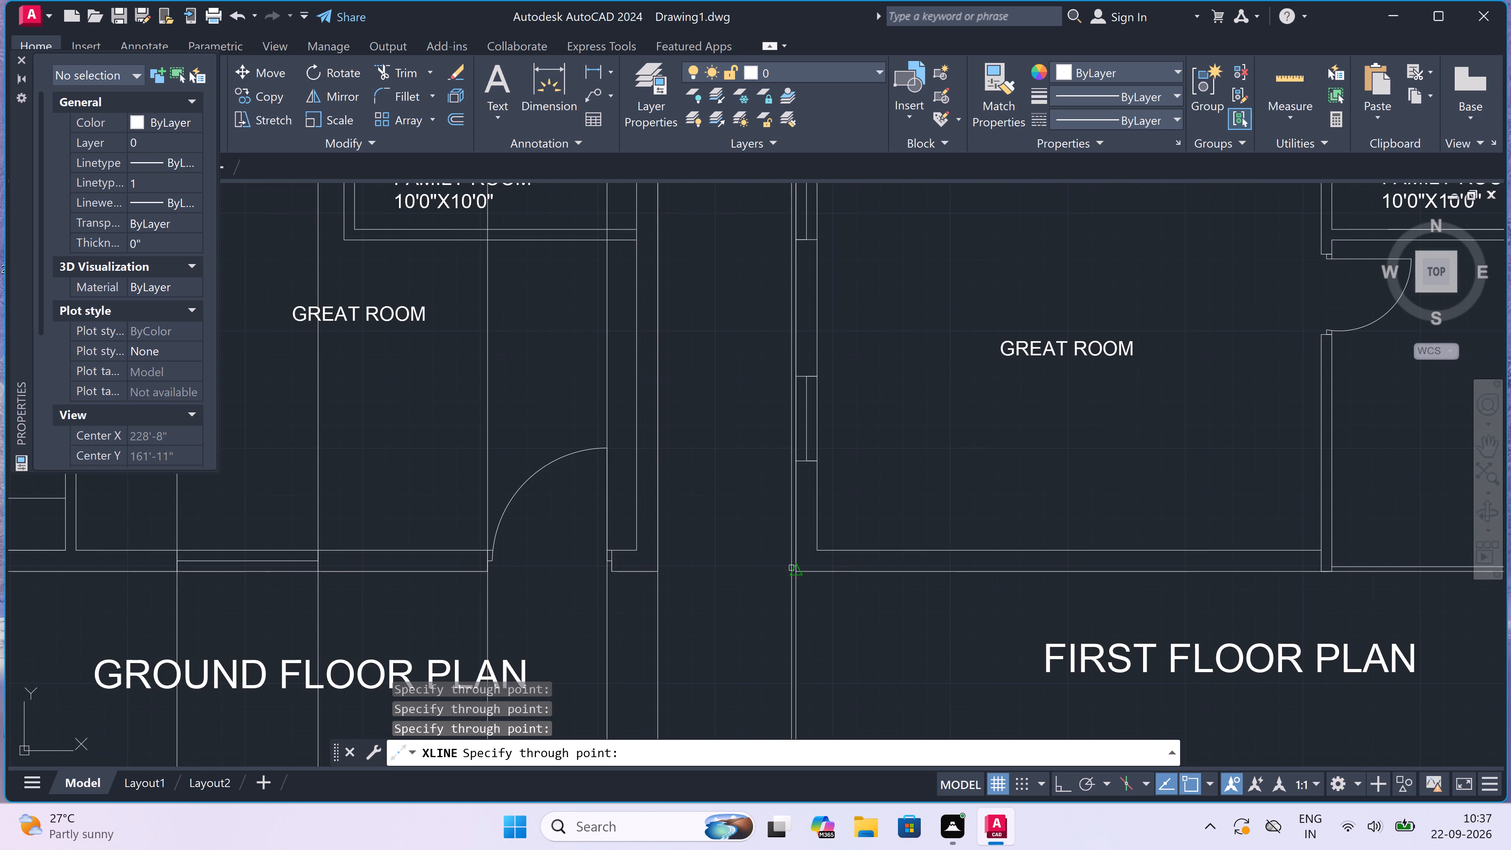
scroll(733, 578, "down", 3)
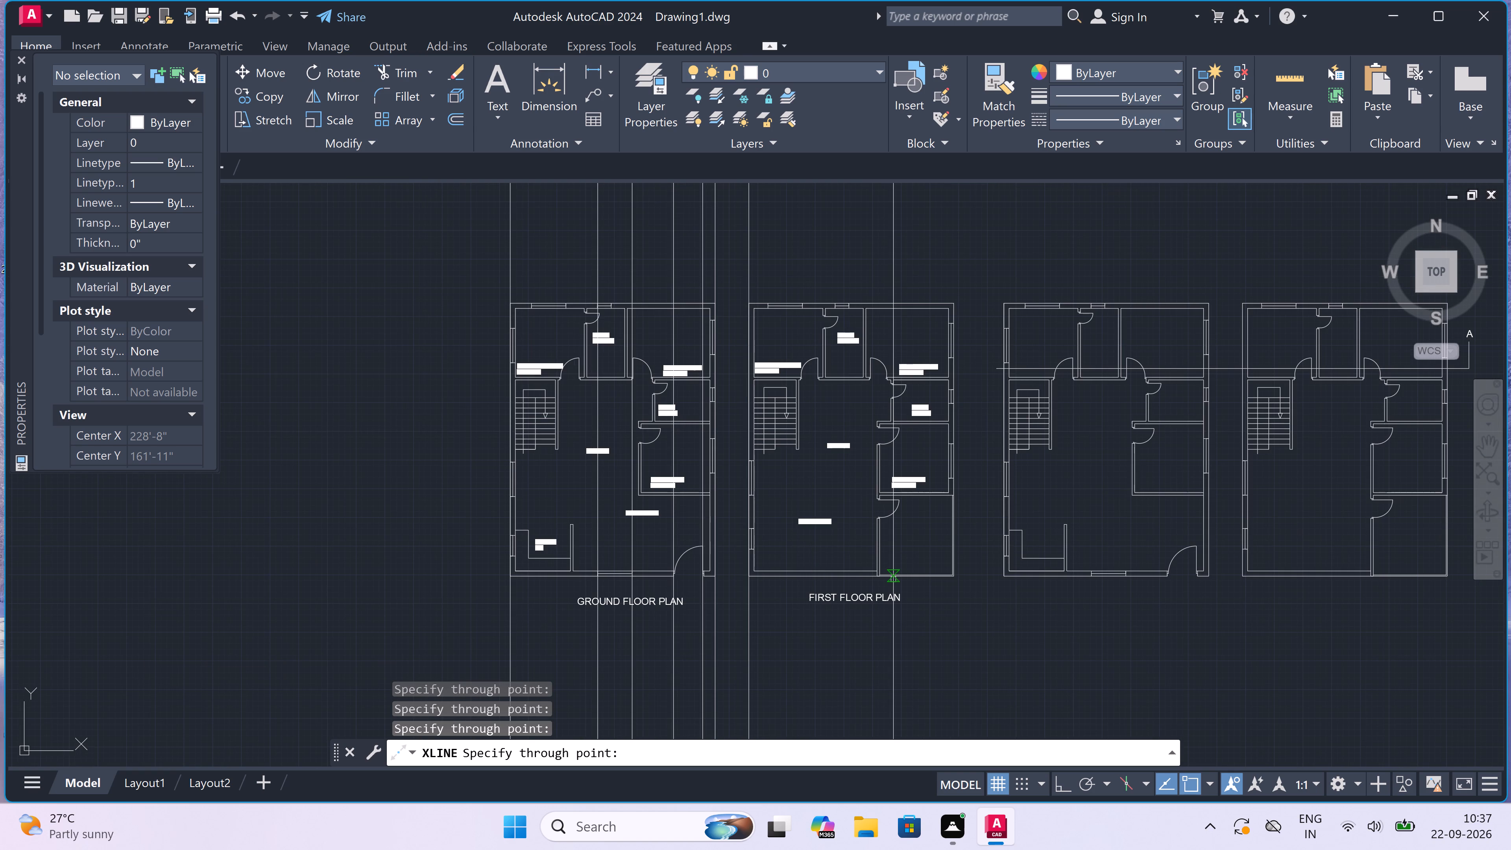
scroll(893, 578, "up", 2)
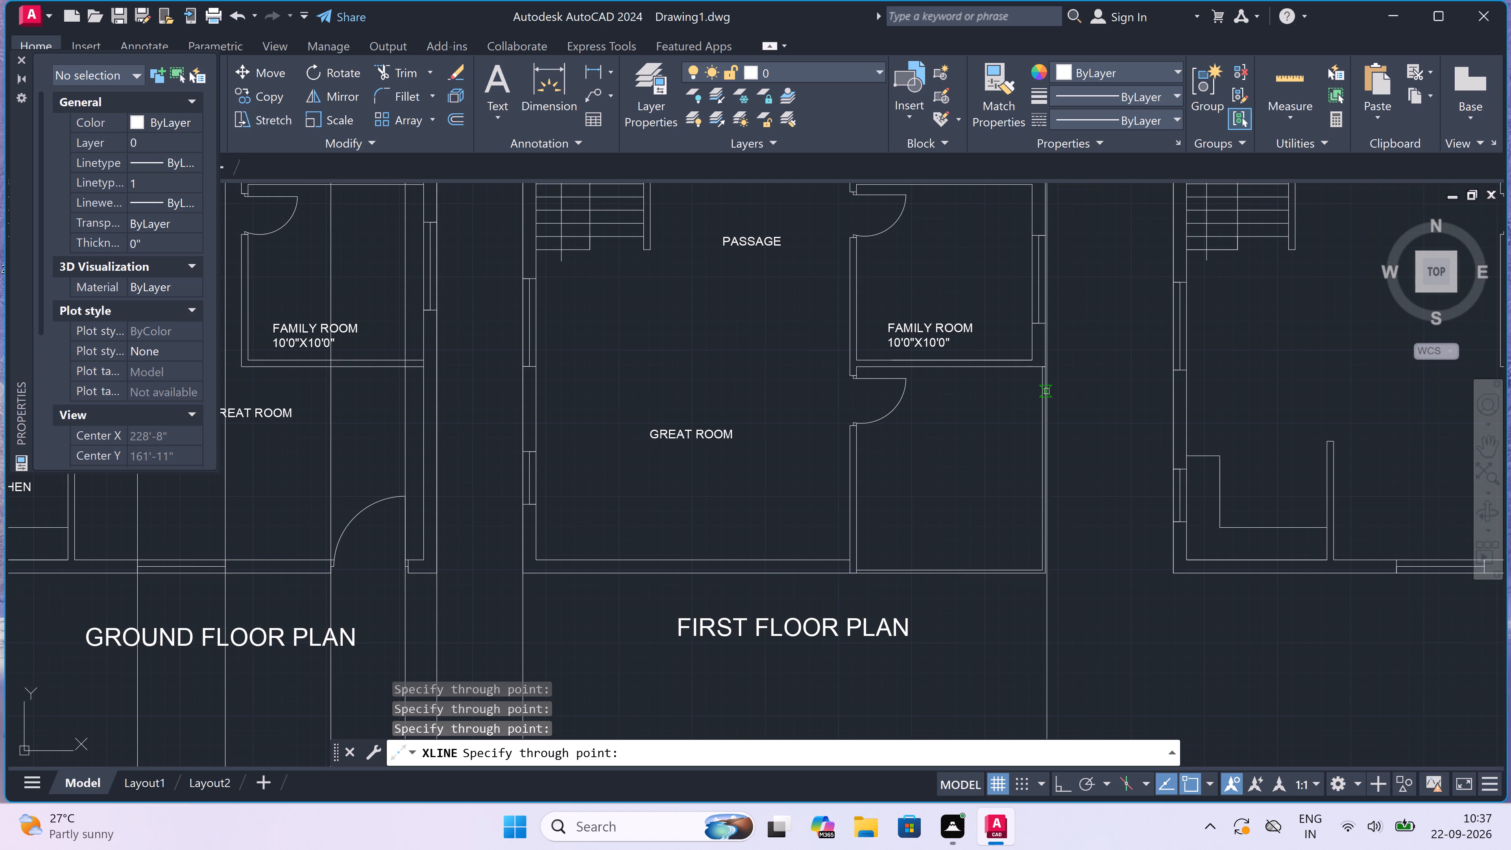
scroll(1034, 357, "up", 3)
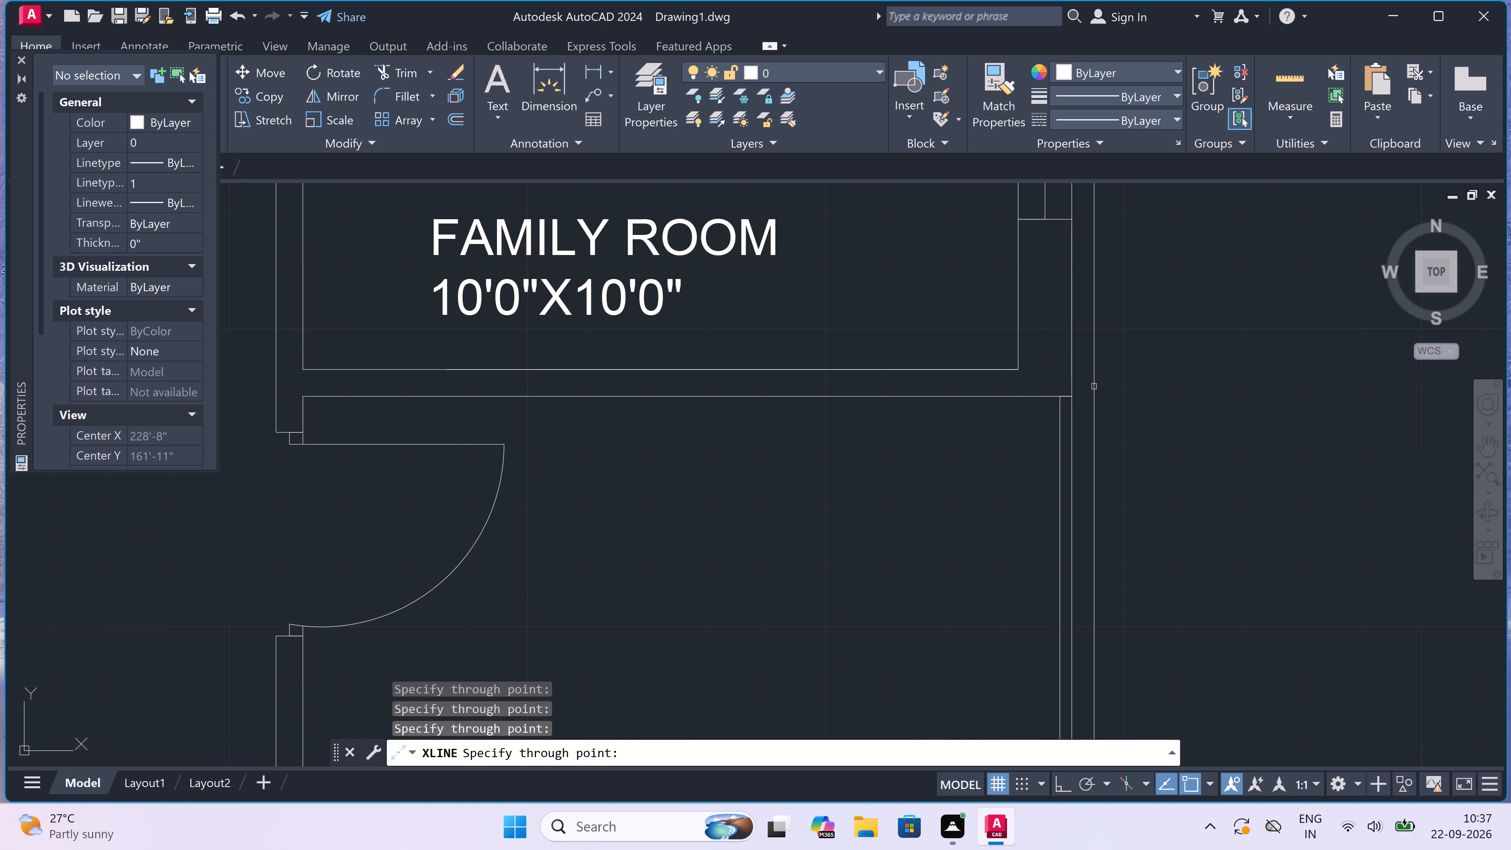
left_click(1075, 401)
scroll(1075, 401, "down", 3)
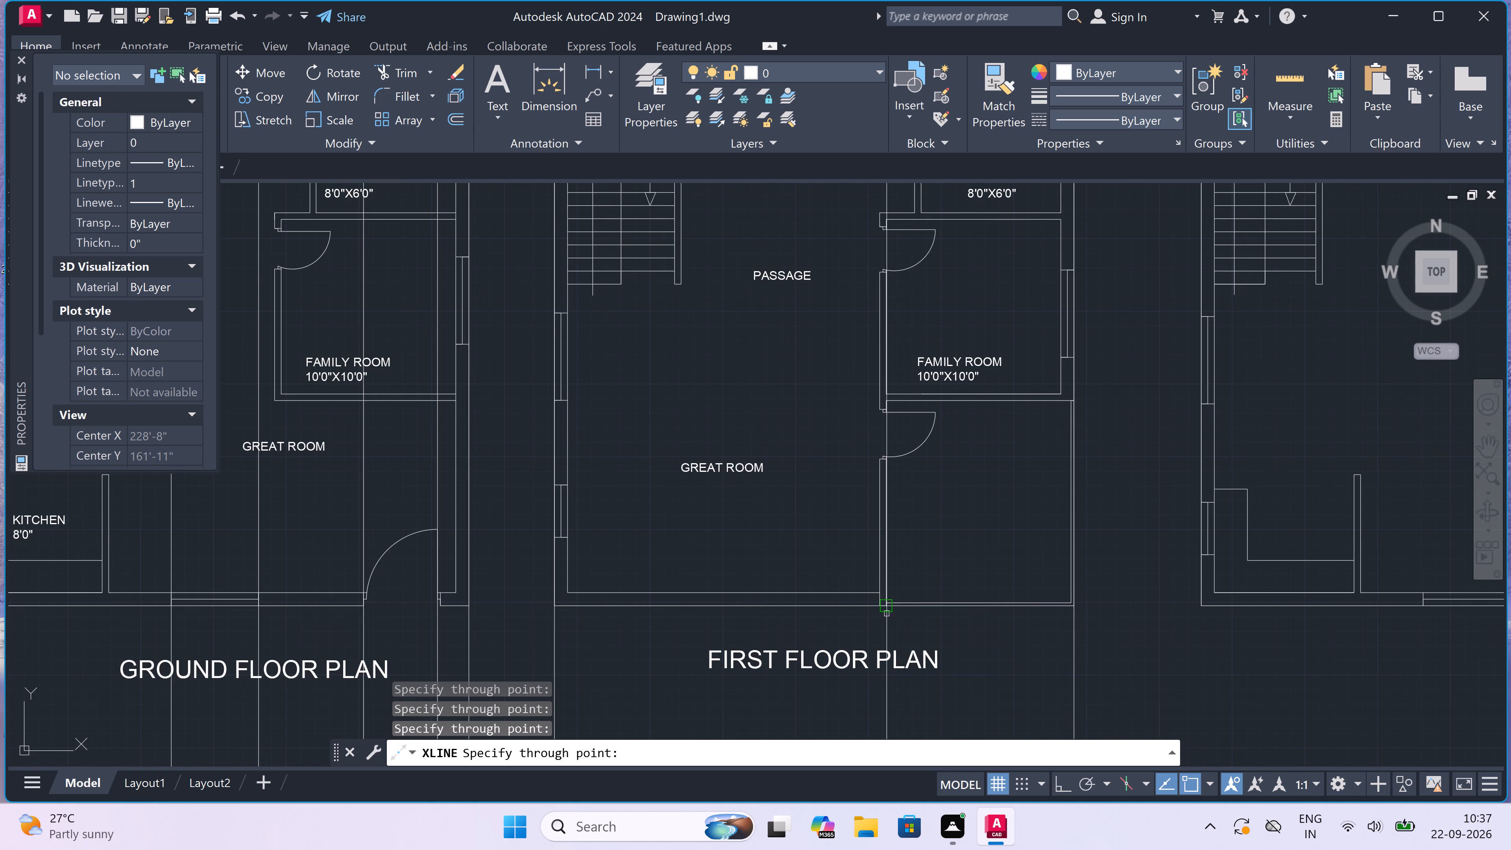
scroll(885, 613, "up", 3)
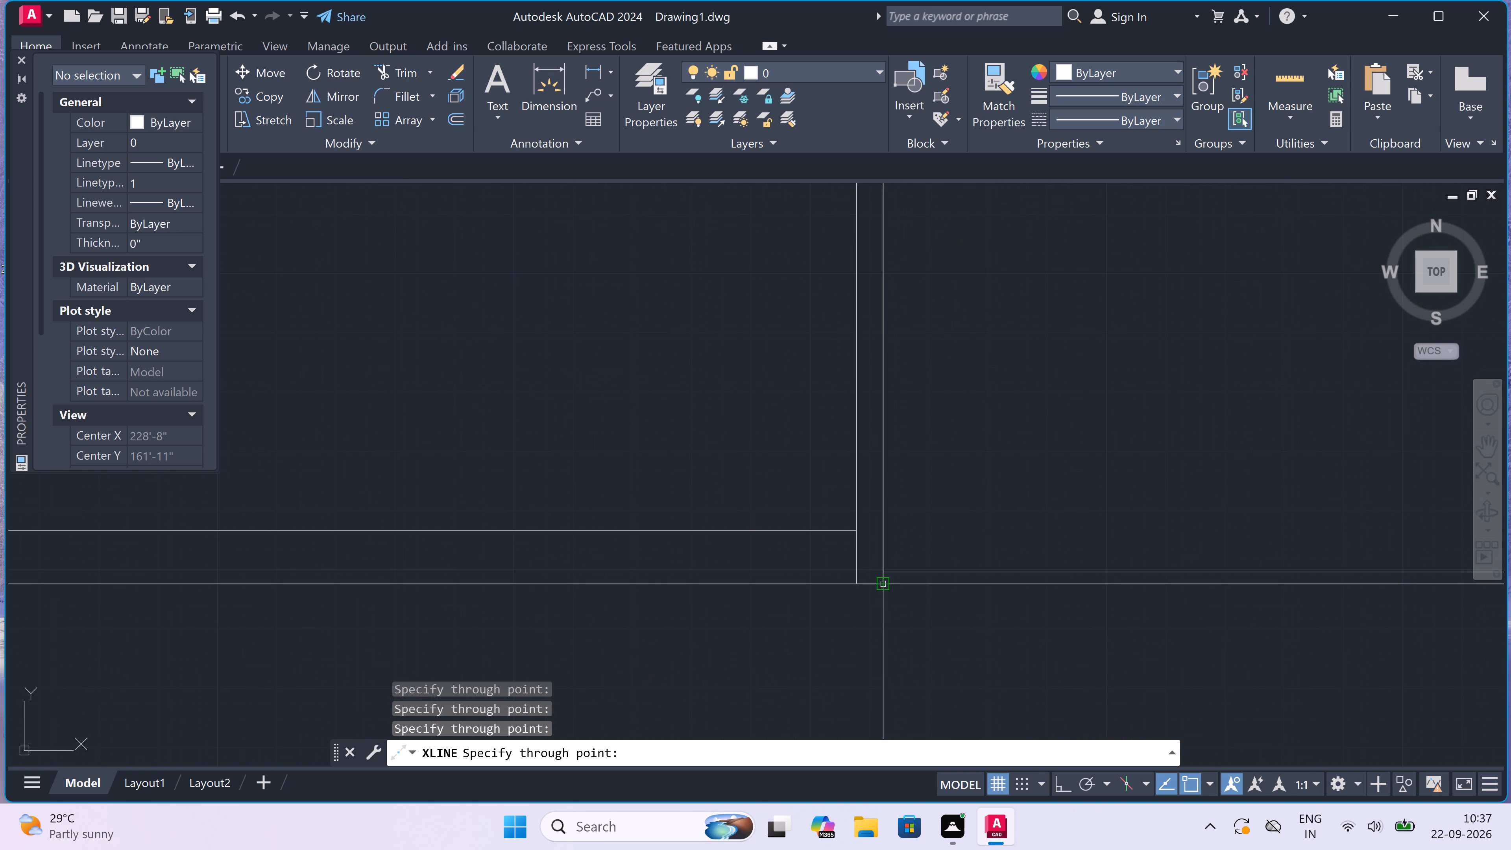
left_click(884, 584)
scroll(807, 587, "down", 6)
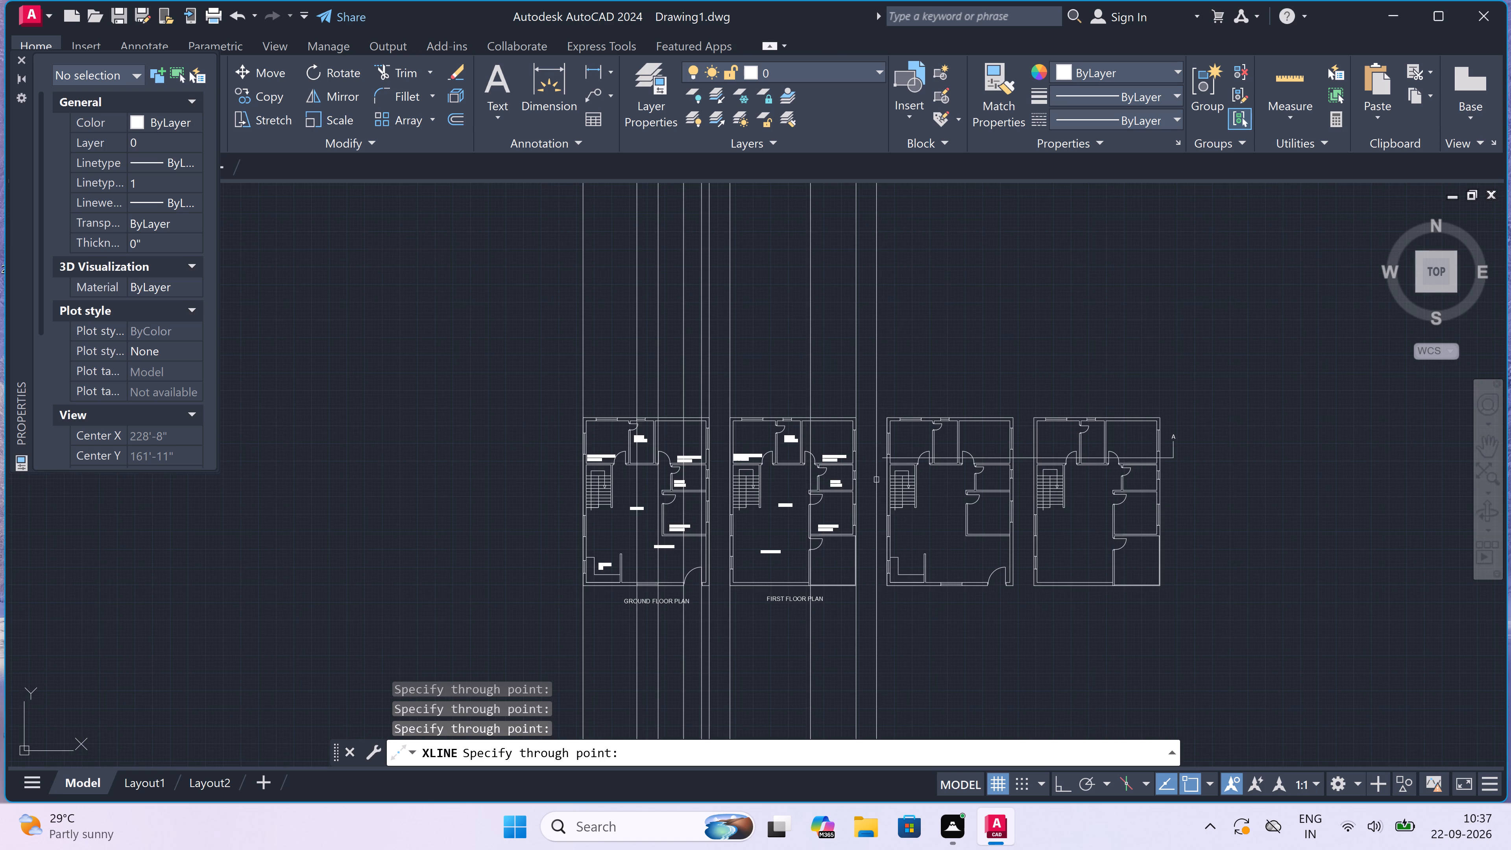
On the unlabelled ground floor copy, draw vertical construction lines through both faces of the left outer wall and both edges of the master bedroom's rear window.
scroll(884, 464, "up", 4)
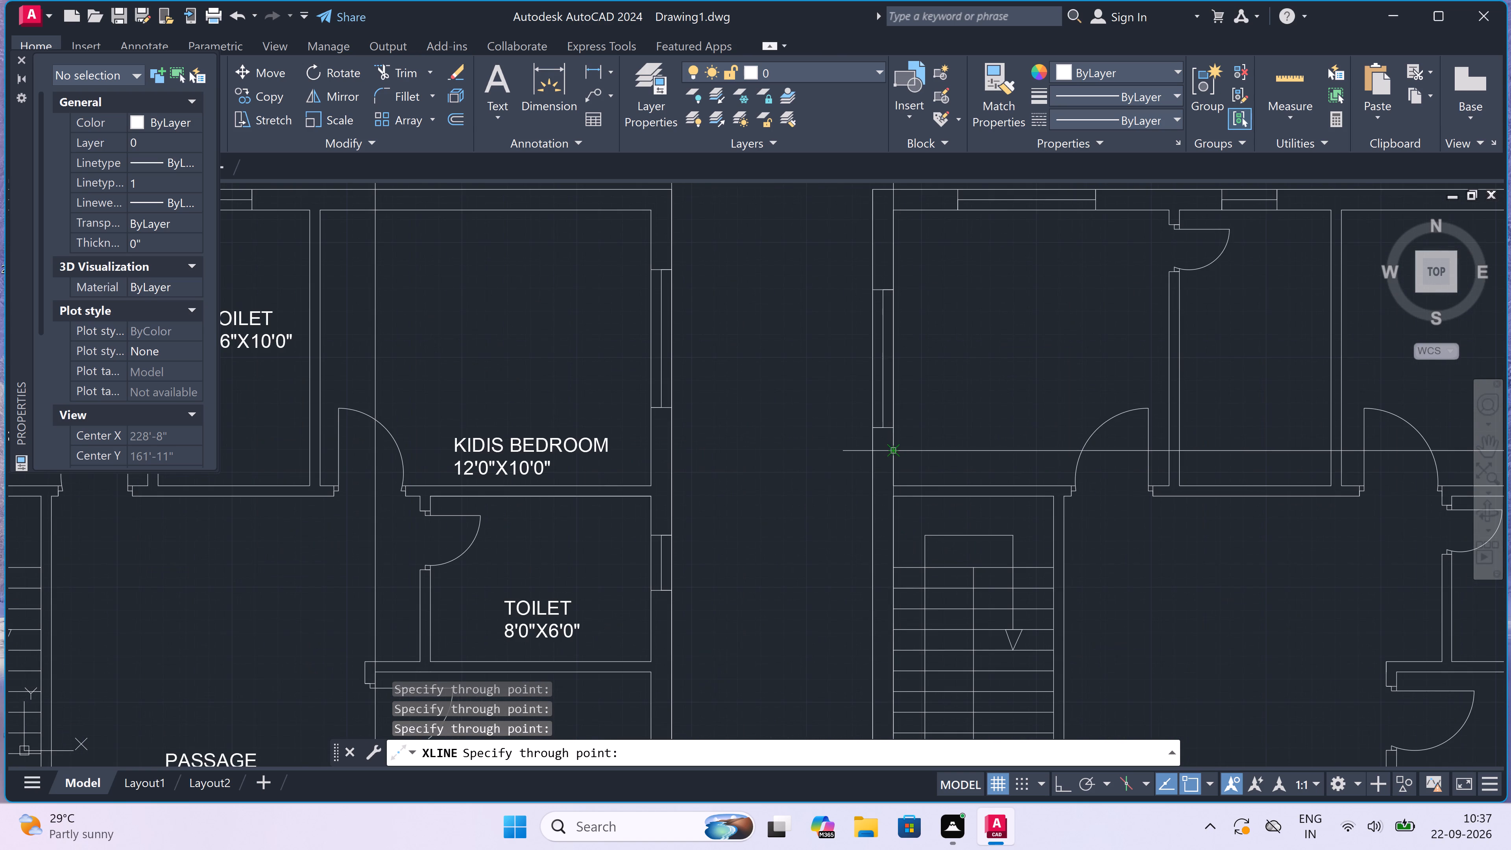
scroll(898, 446, "up", 3)
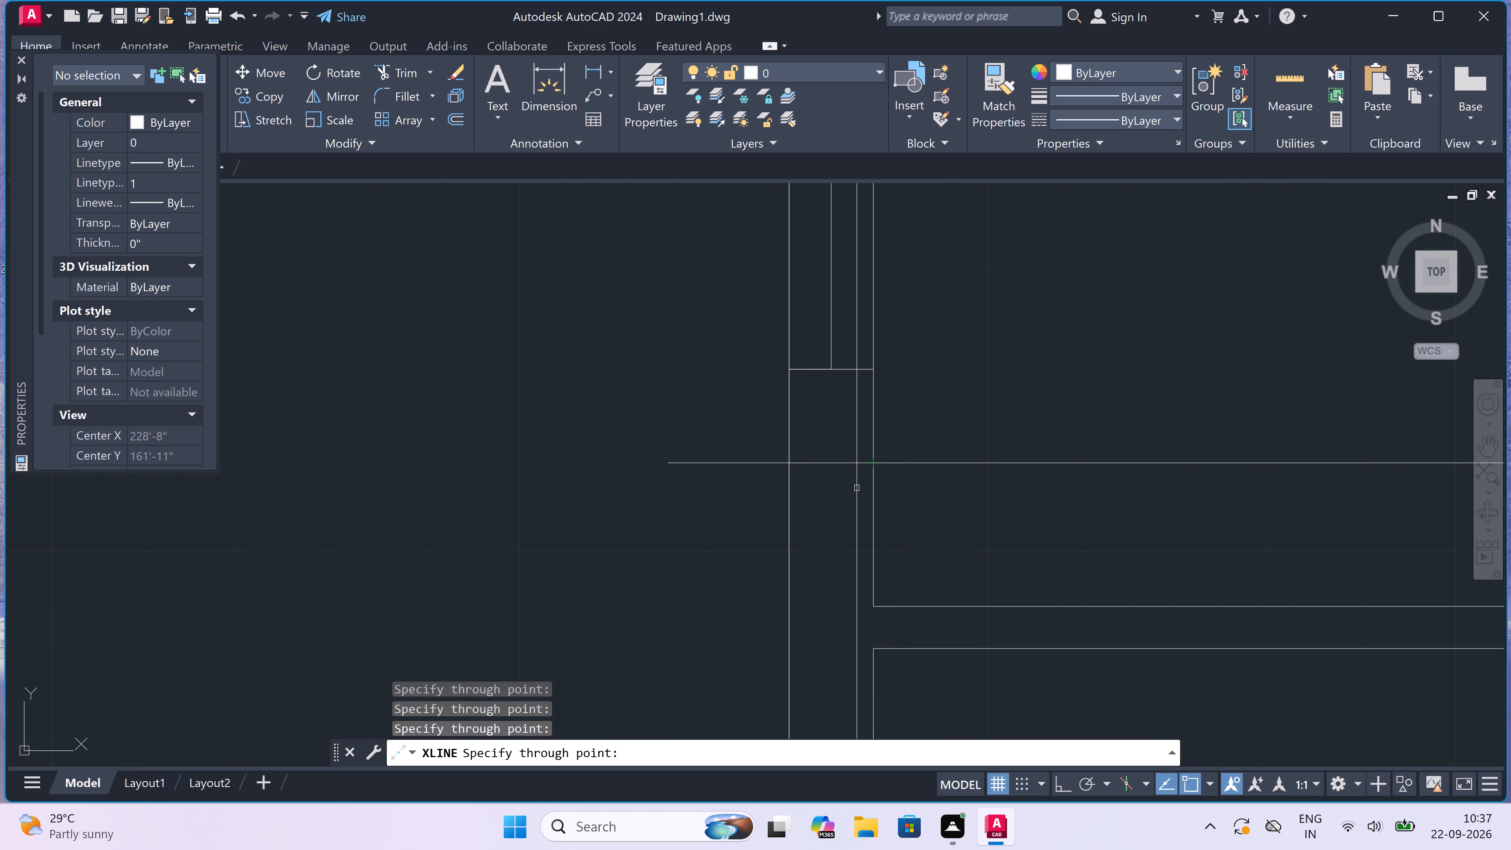
left_click(874, 469)
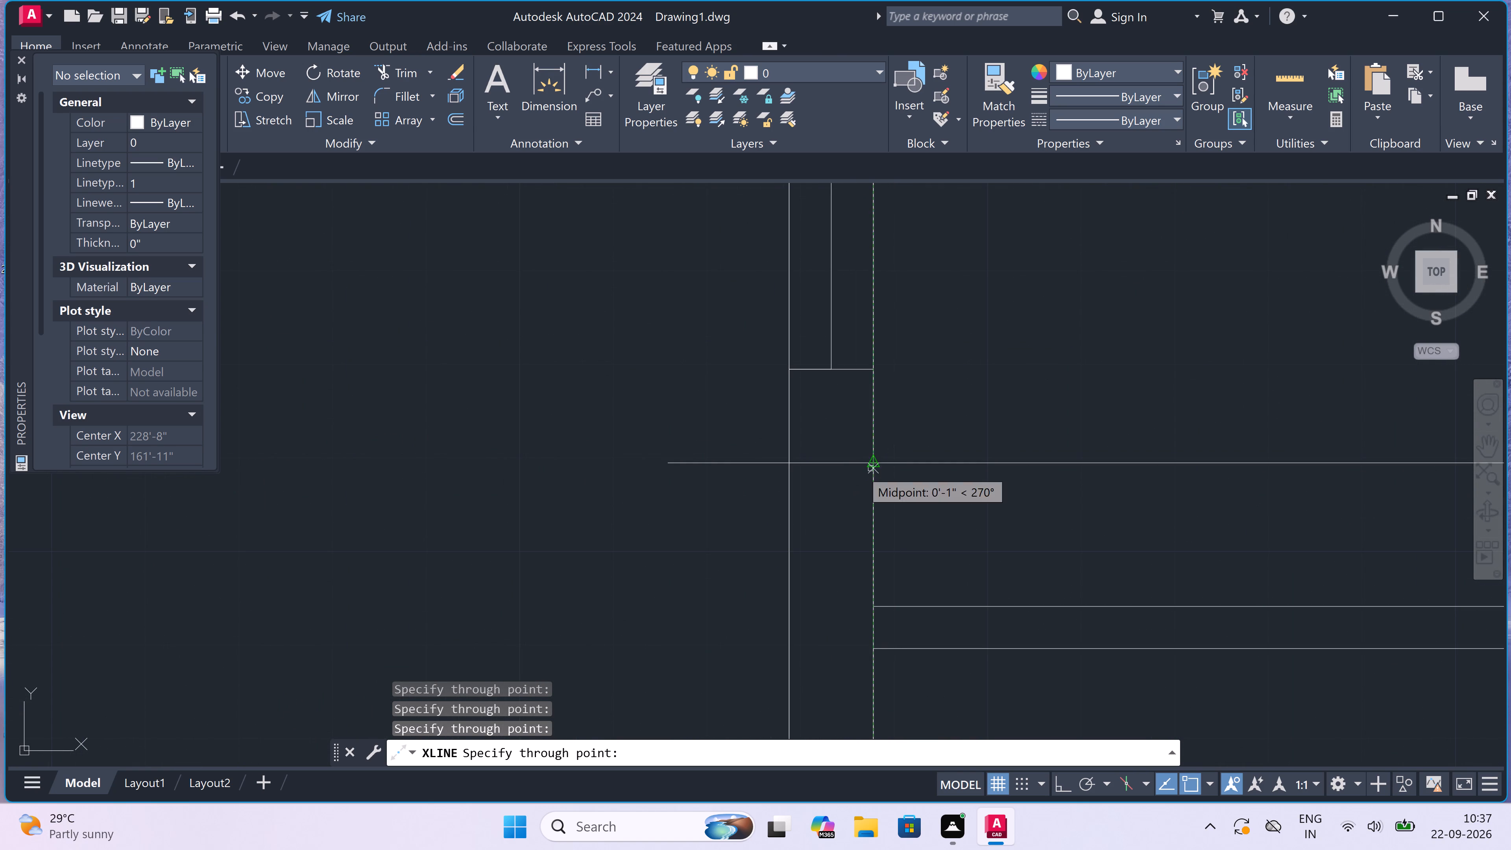
left_click(787, 466)
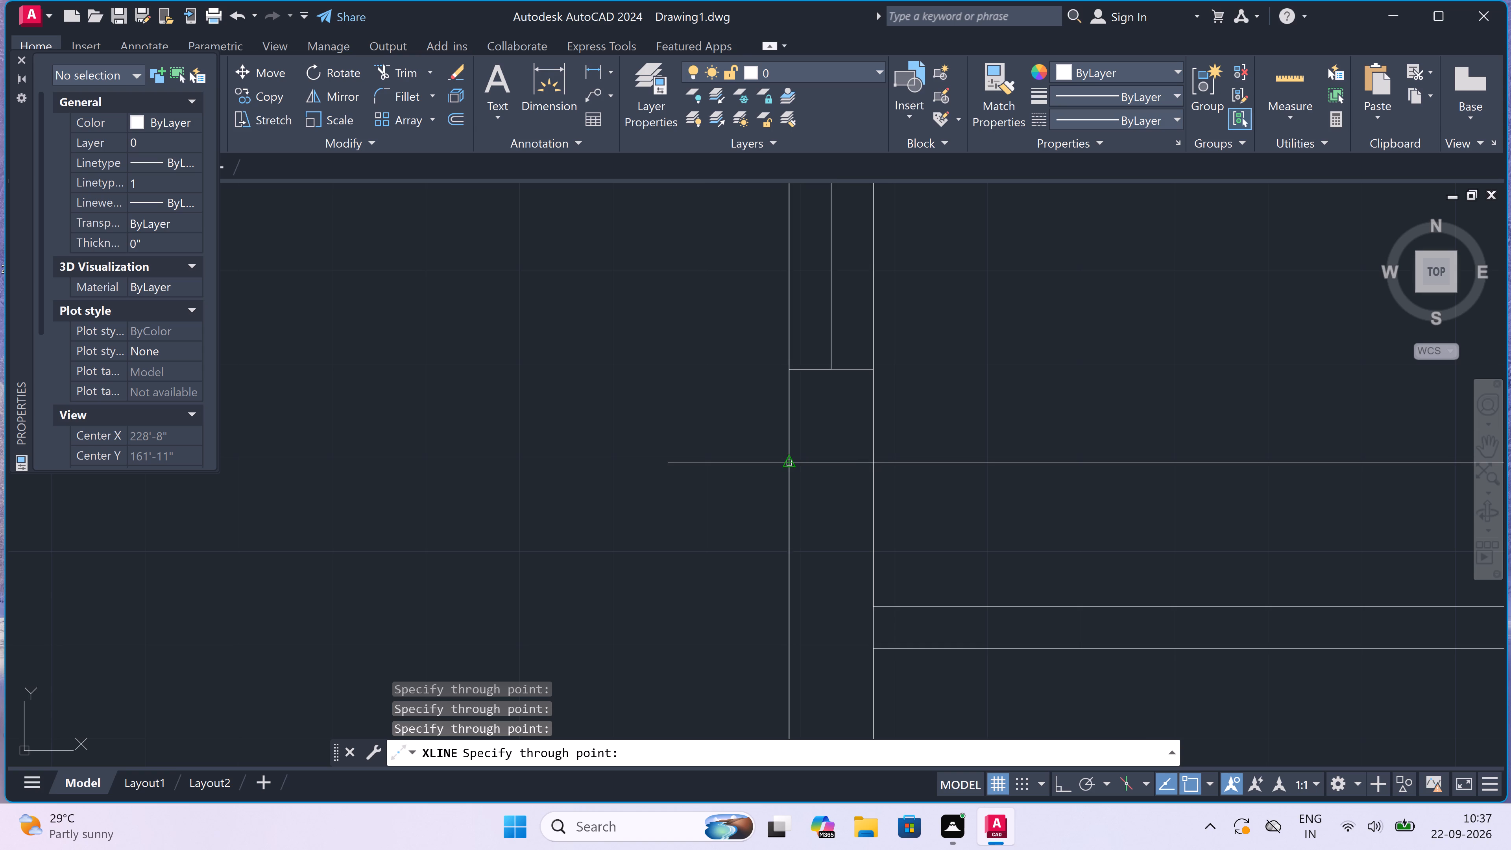
scroll(787, 466, "down", 5)
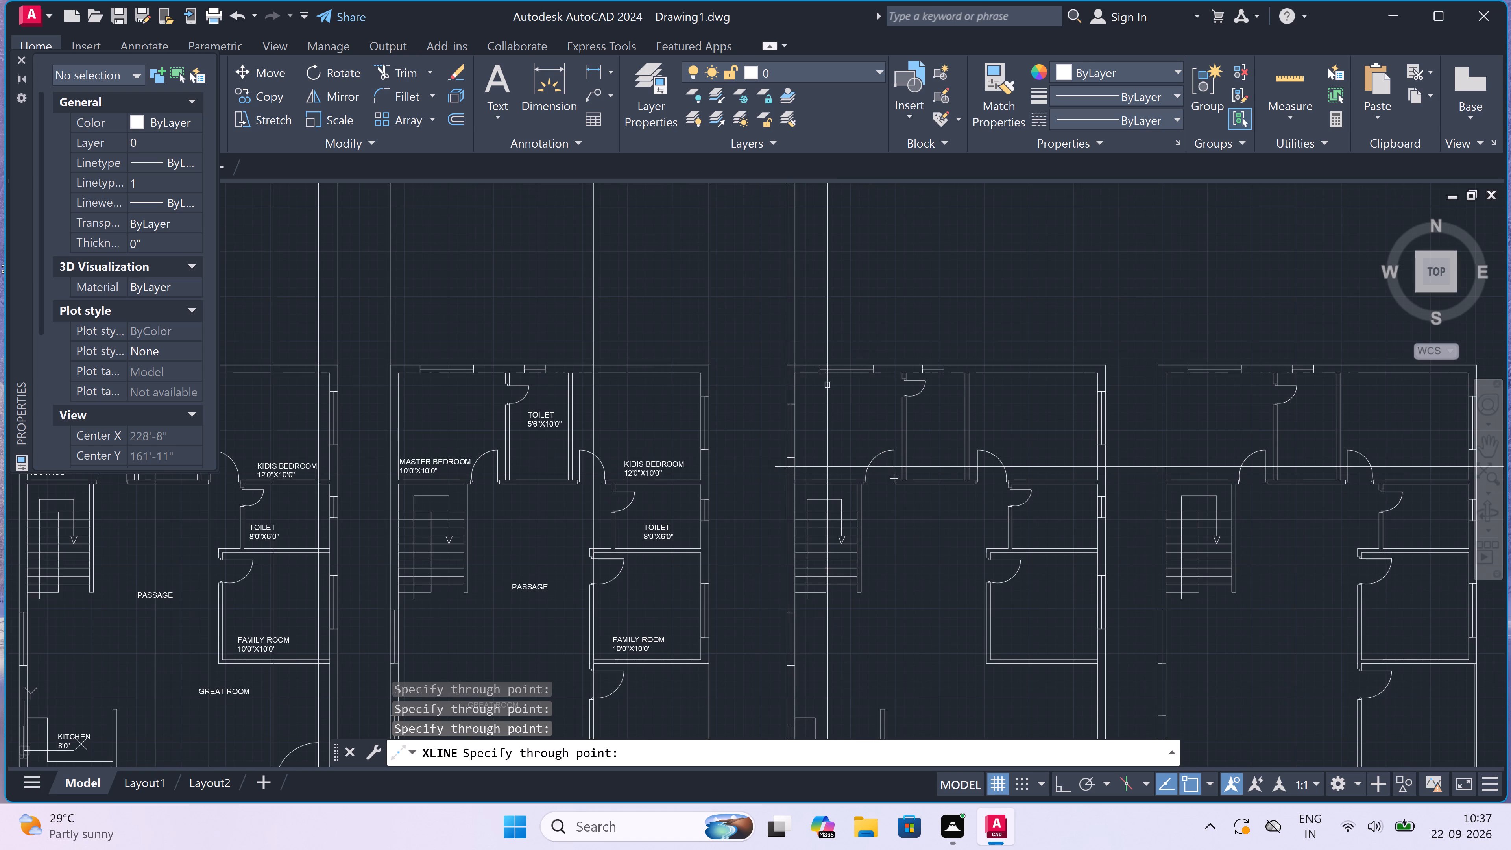
scroll(811, 334, "up", 2)
scroll(833, 384, "up", 1)
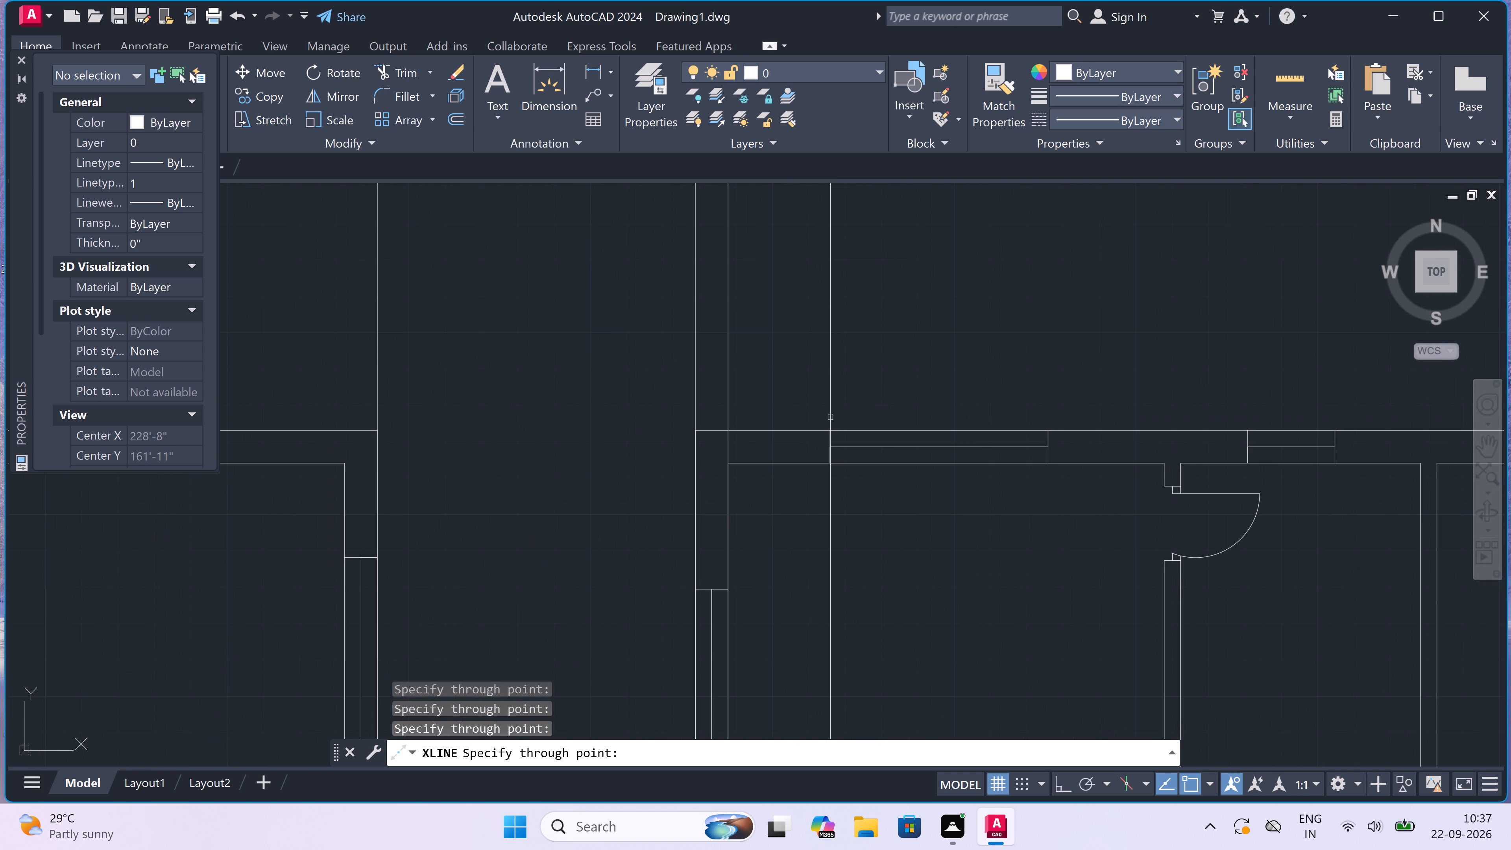
left_click(831, 429)
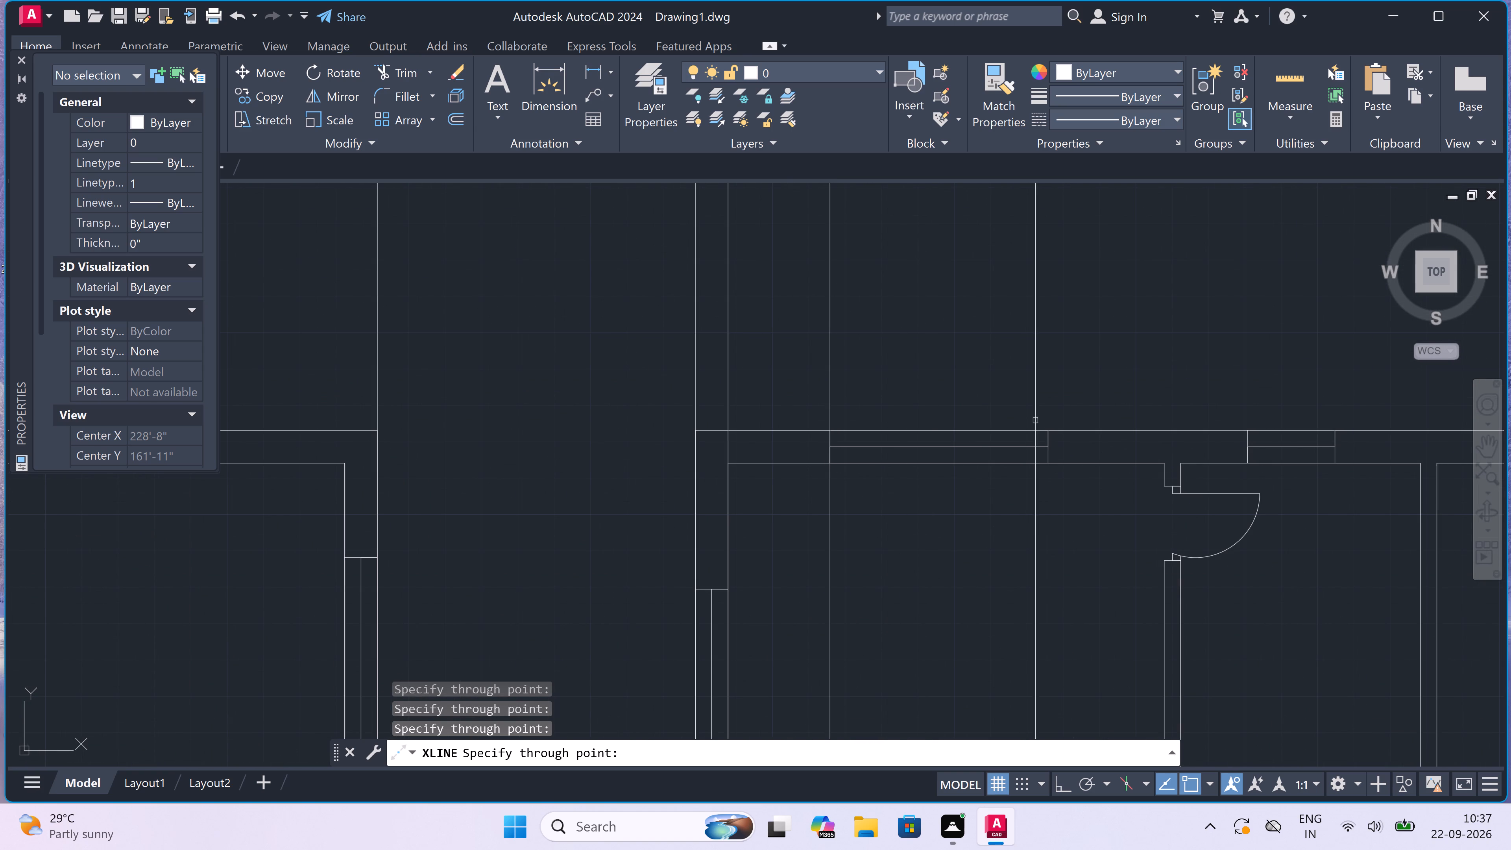
left_click(1057, 427)
scroll(953, 428, "down", 3)
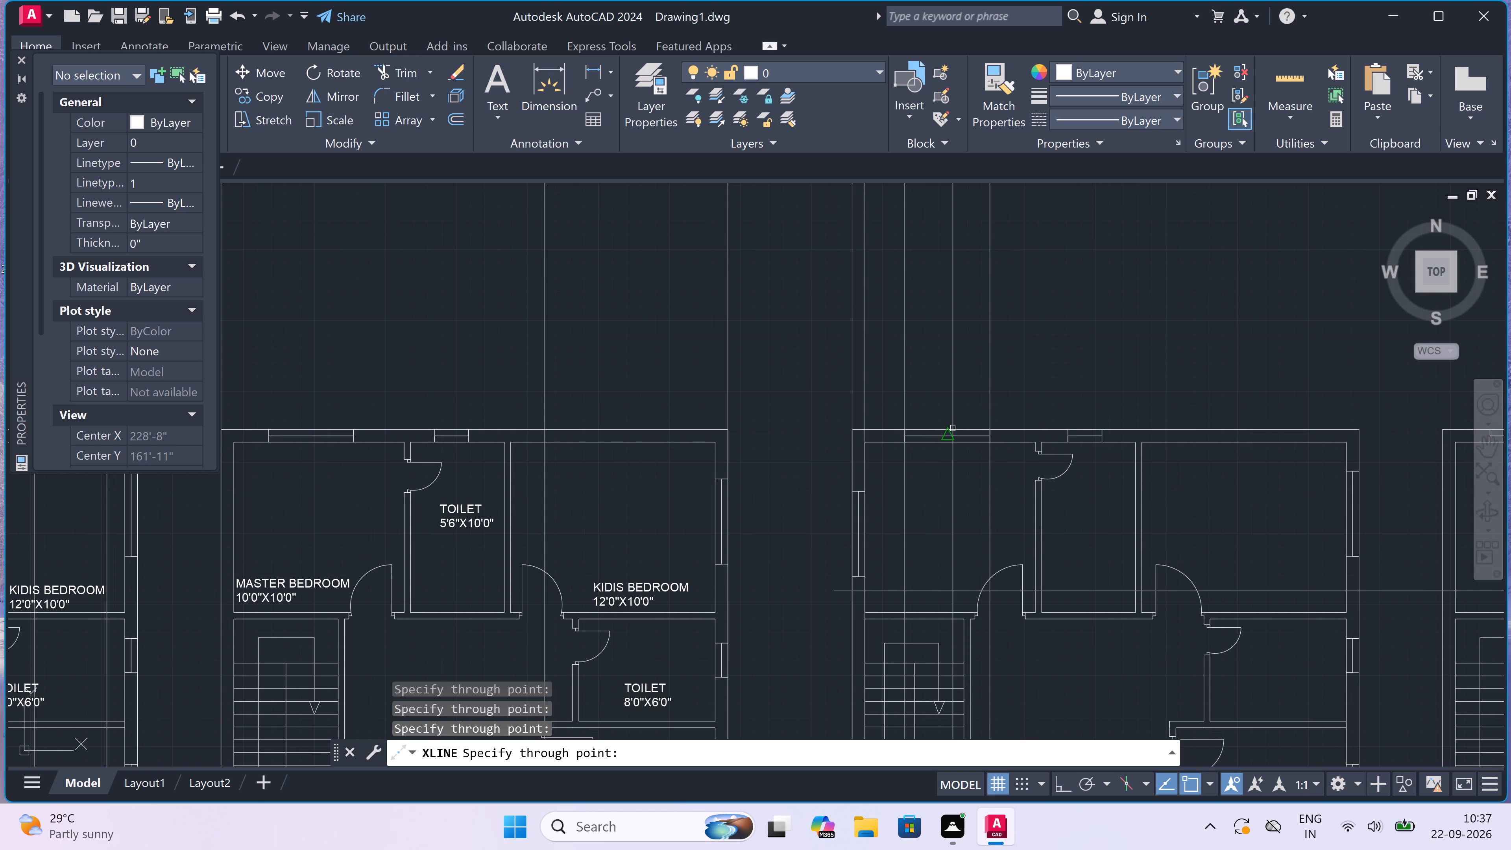
Draw vertical construction lines through both faces of the copy's master bedroom–toilet partition and both edges of the toilet's rear window.
scroll(1019, 613, "up", 2)
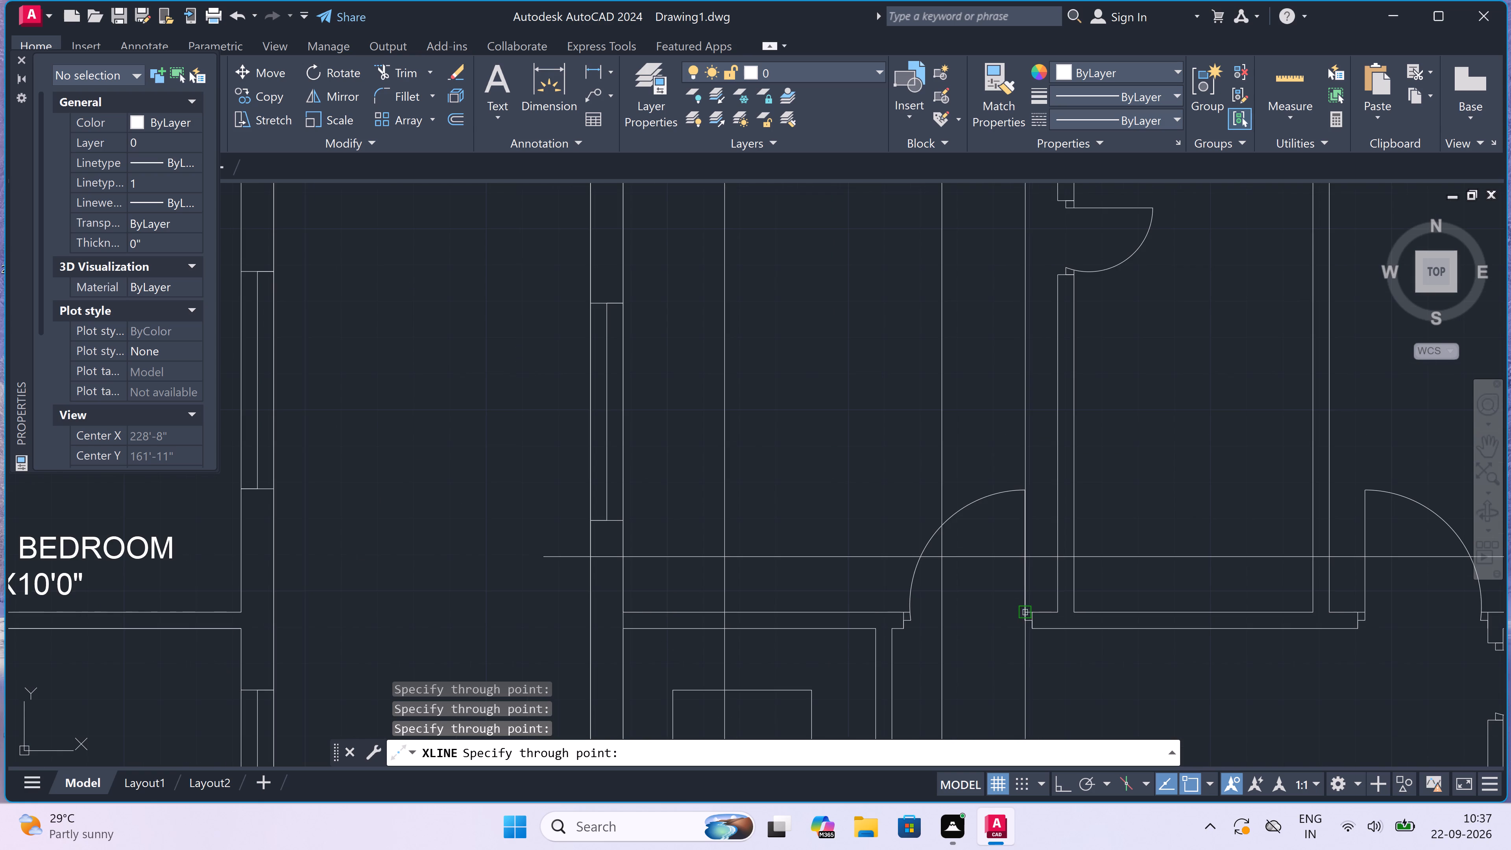
scroll(1047, 580, "up", 1)
left_click(1061, 548)
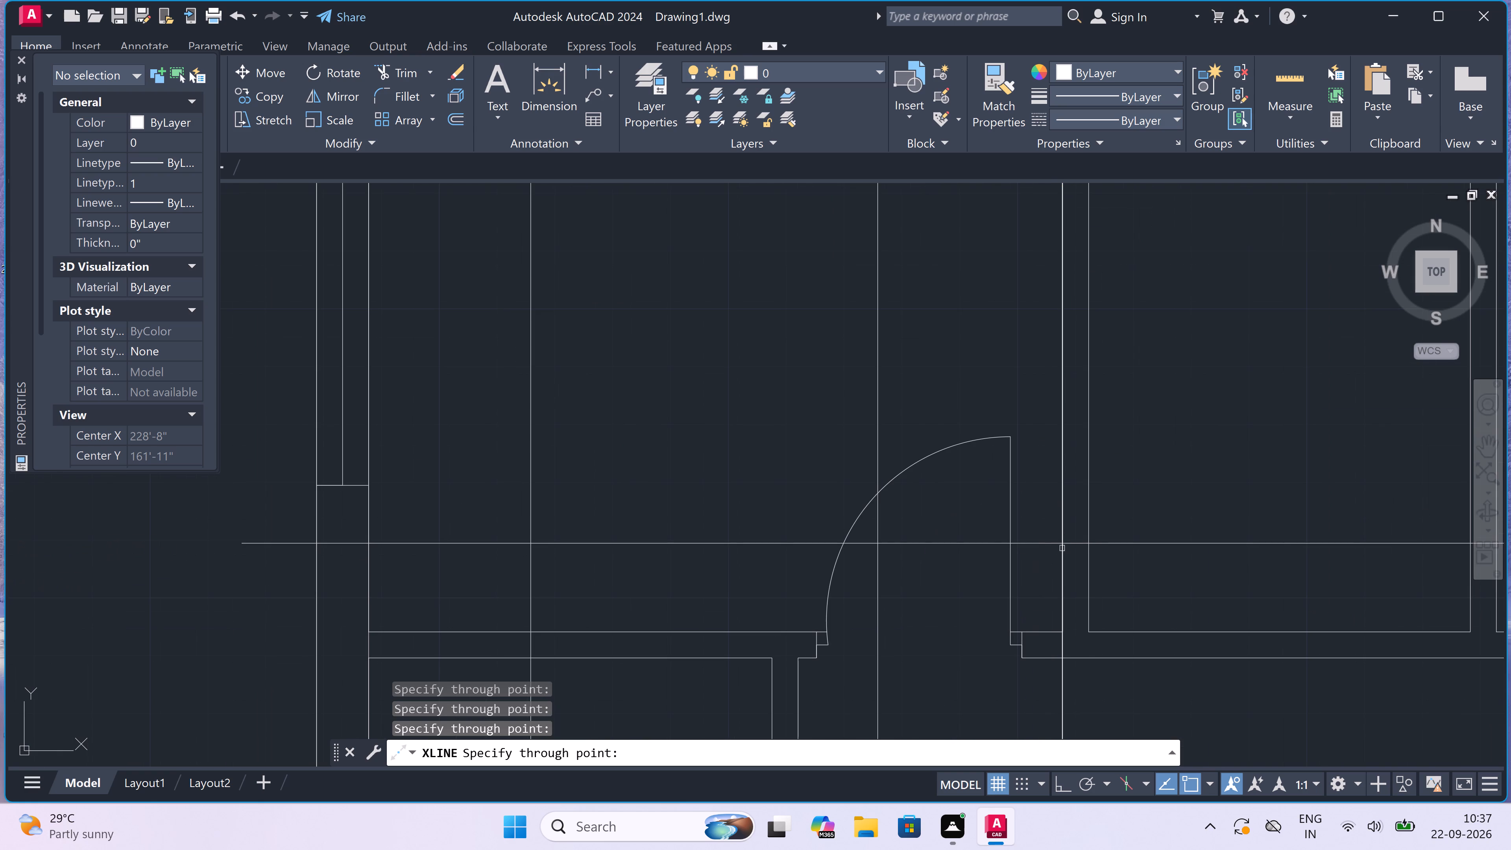
left_click(1092, 536)
scroll(936, 564, "down", 5)
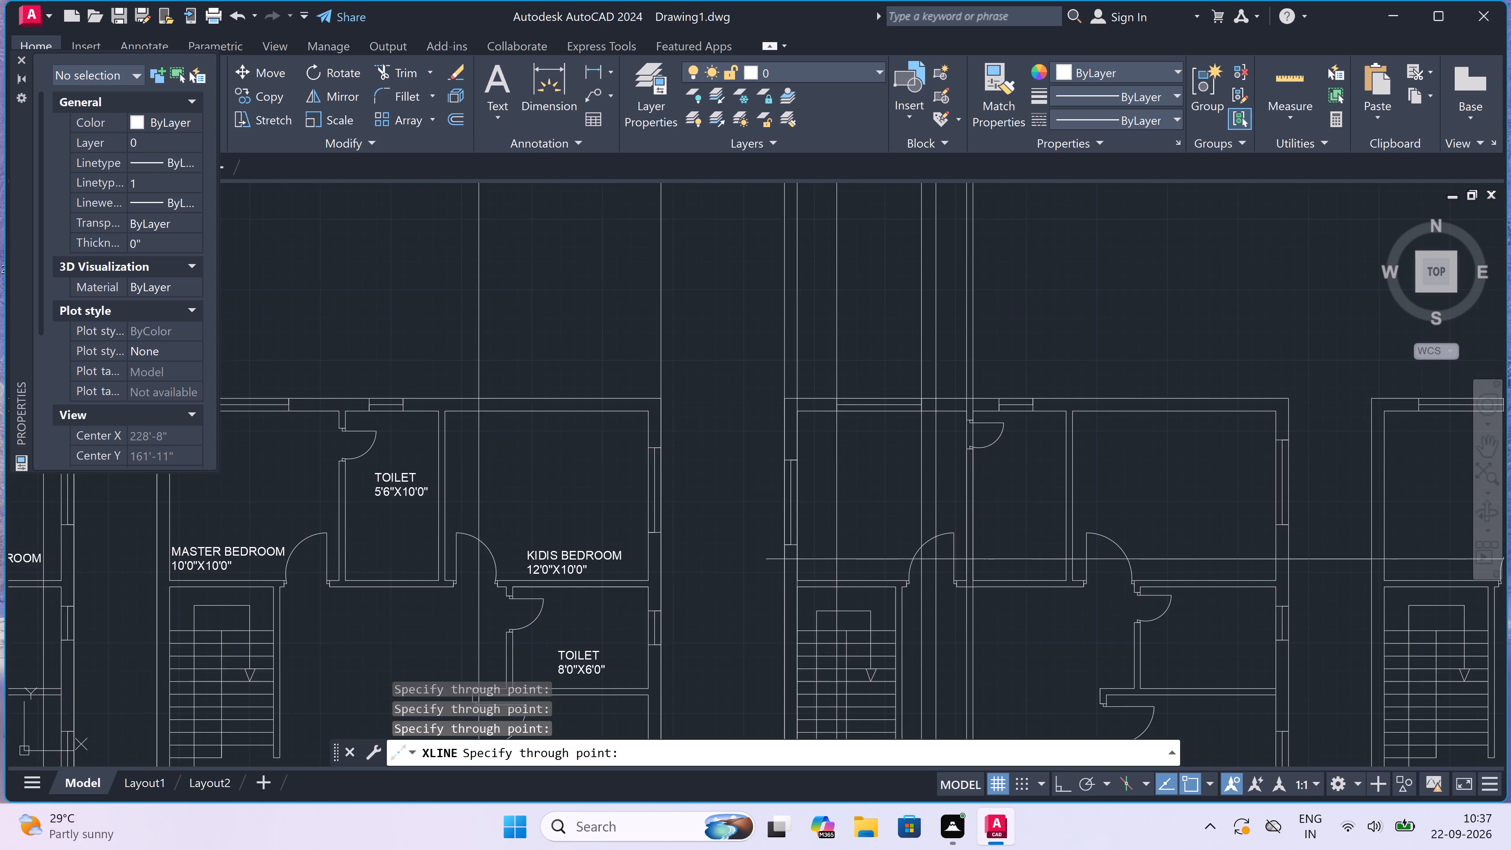
scroll(976, 501, "up", 2)
scroll(997, 354, "up", 3)
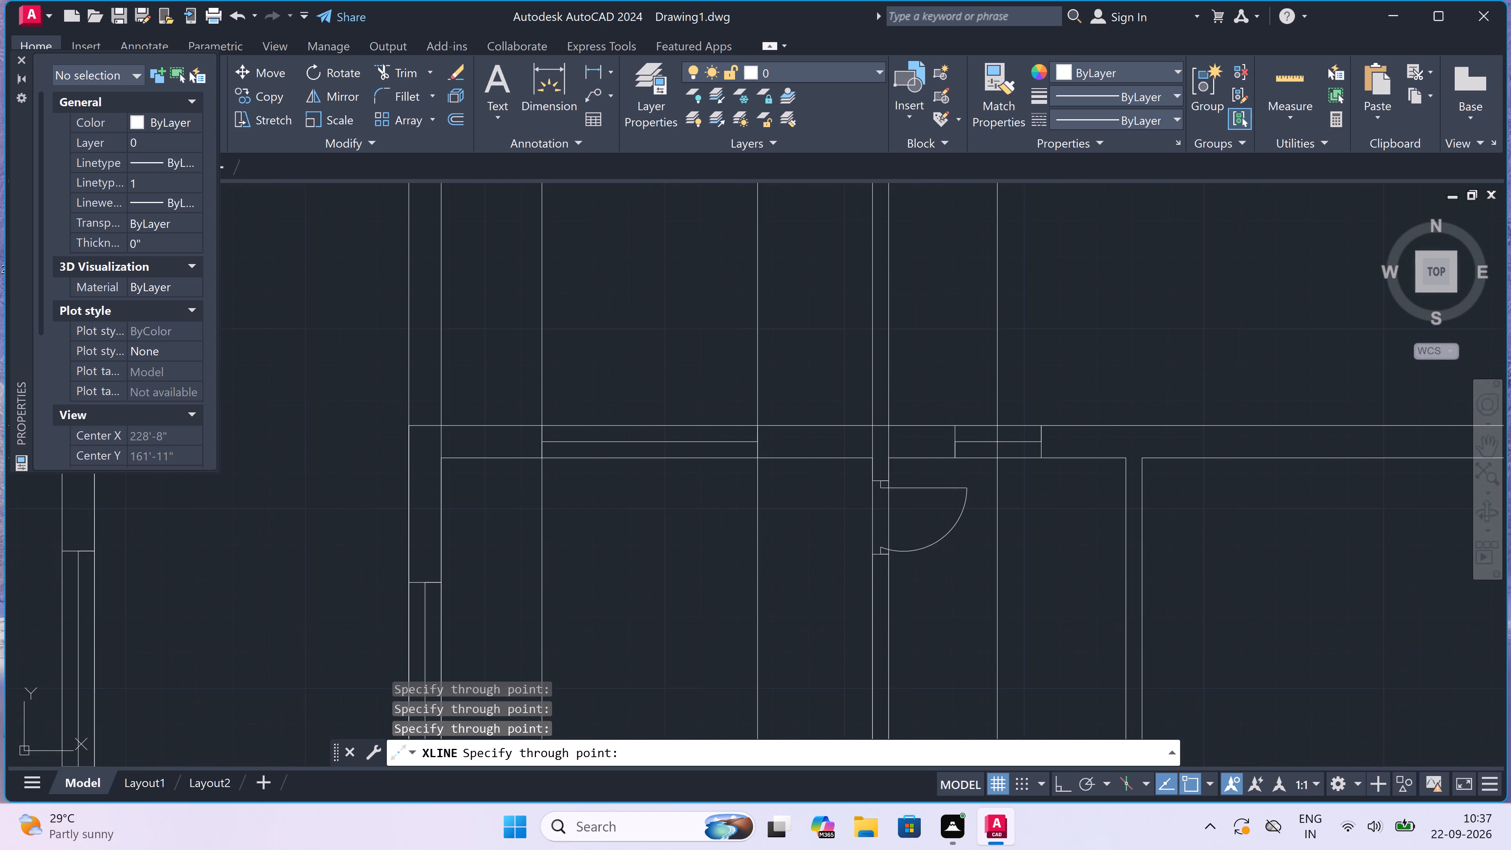
left_click(1106, 529)
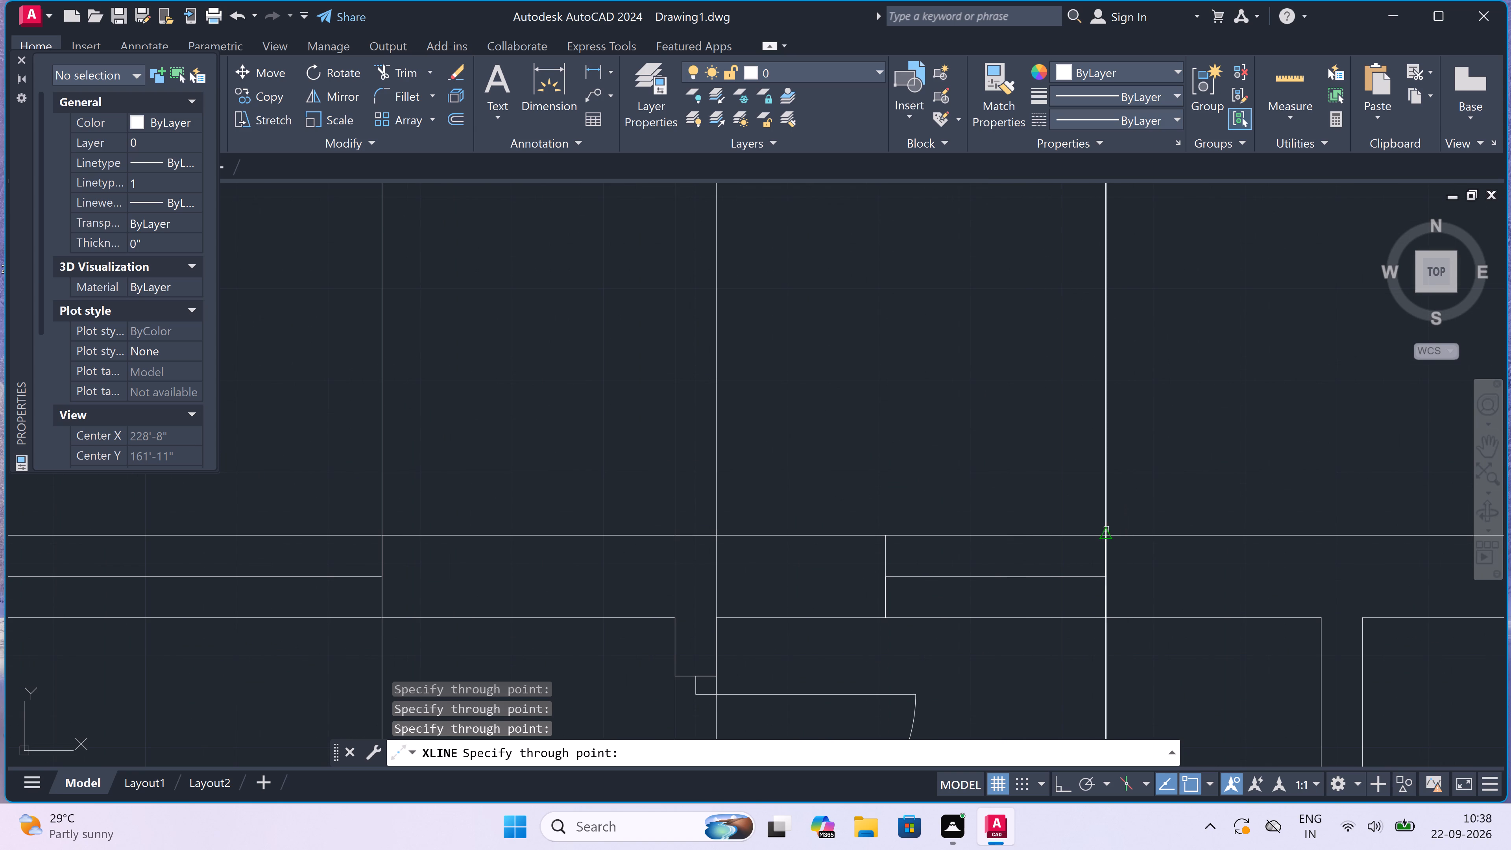
left_click(887, 535)
scroll(887, 532, "down", 6)
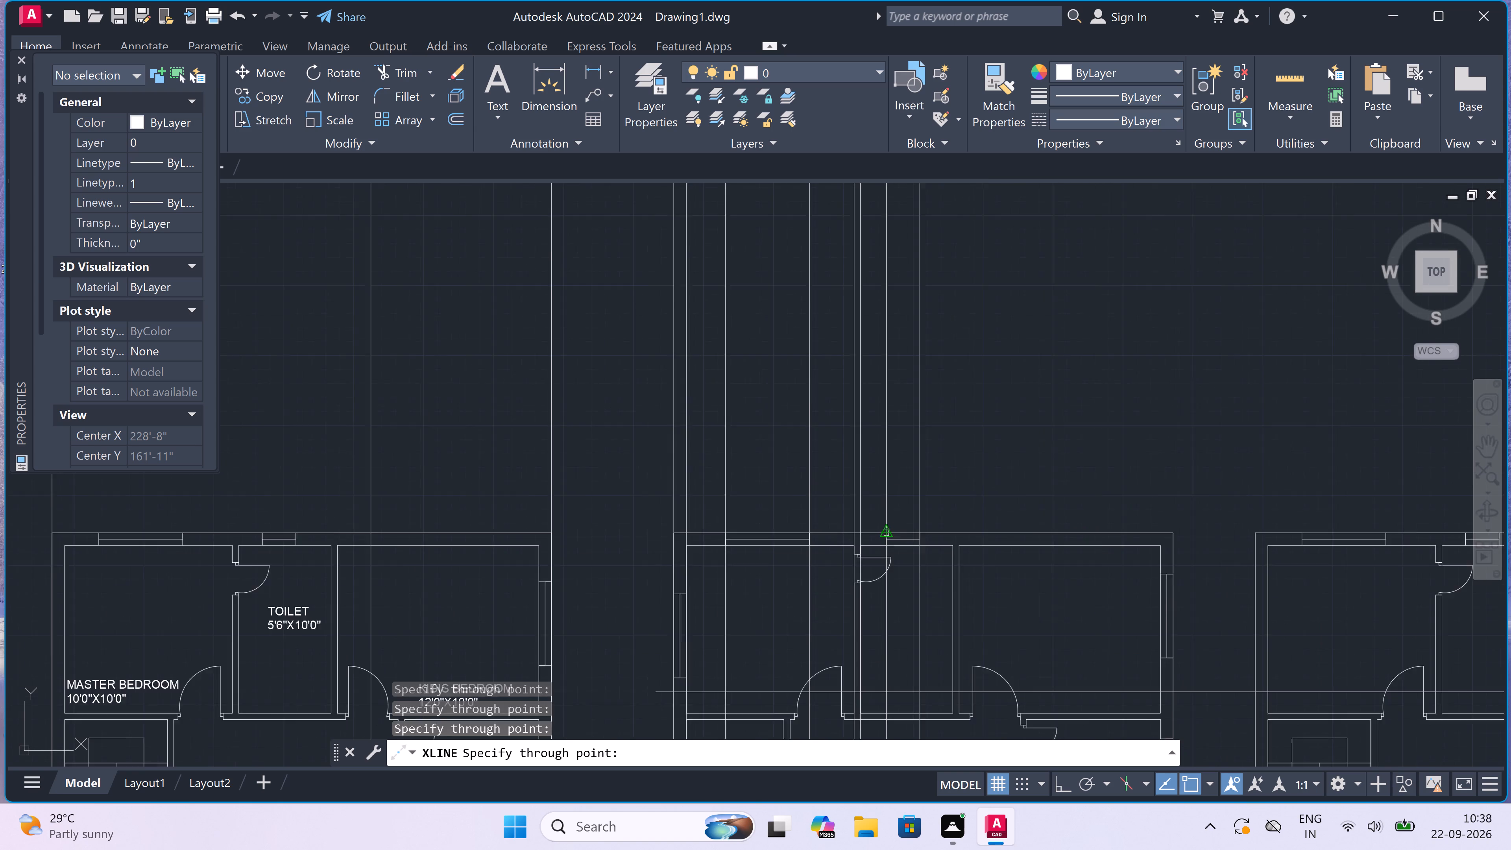
Draw vertical construction lines where section line A crosses both faces of the copy's toilet–kids bedroom partition and right outer wall.
scroll(913, 589, "up", 4)
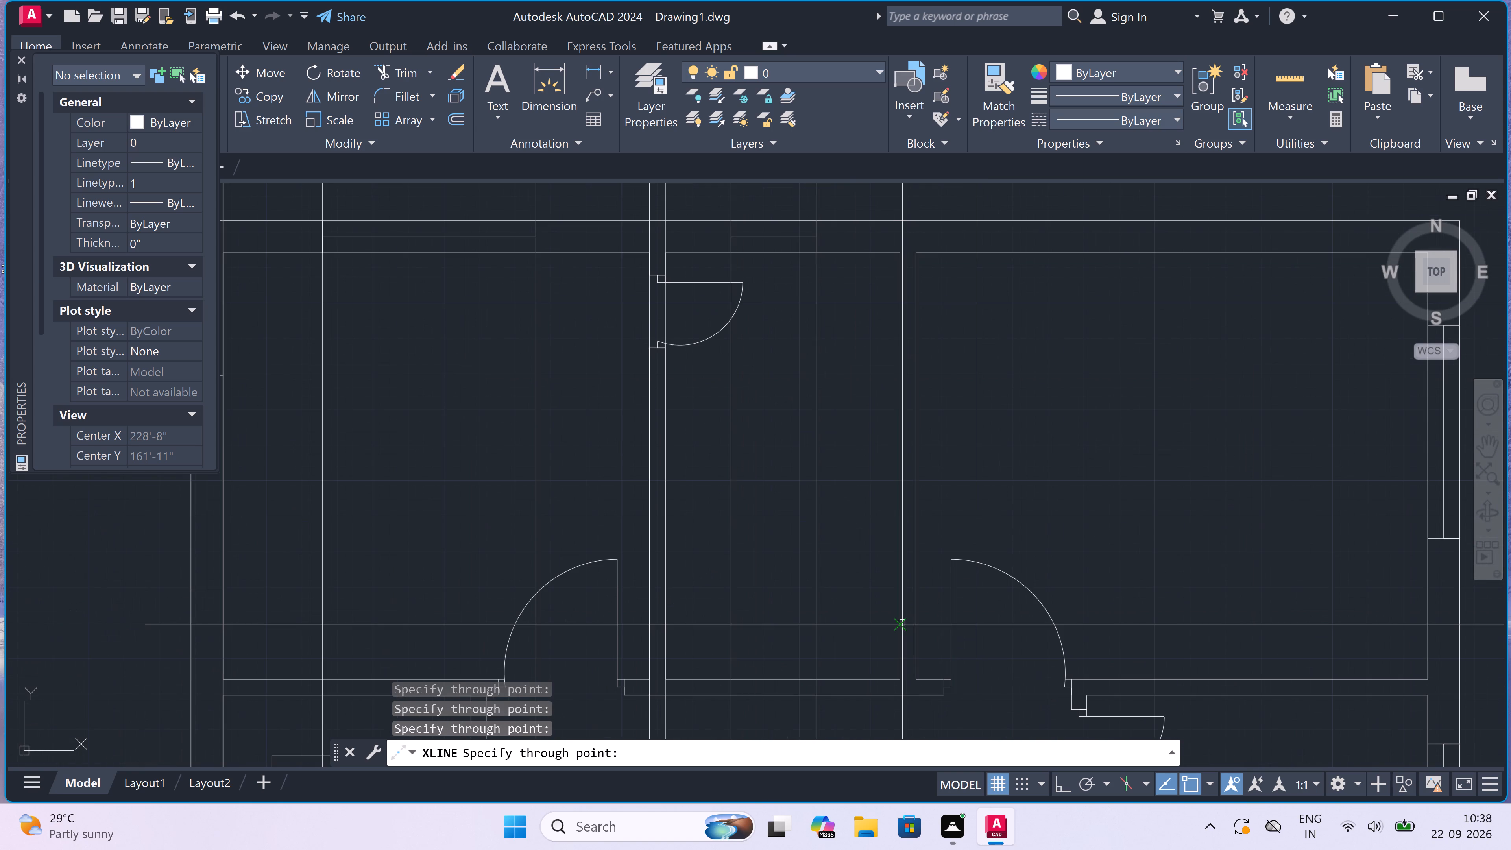
scroll(898, 628, "up", 2)
left_click(898, 628)
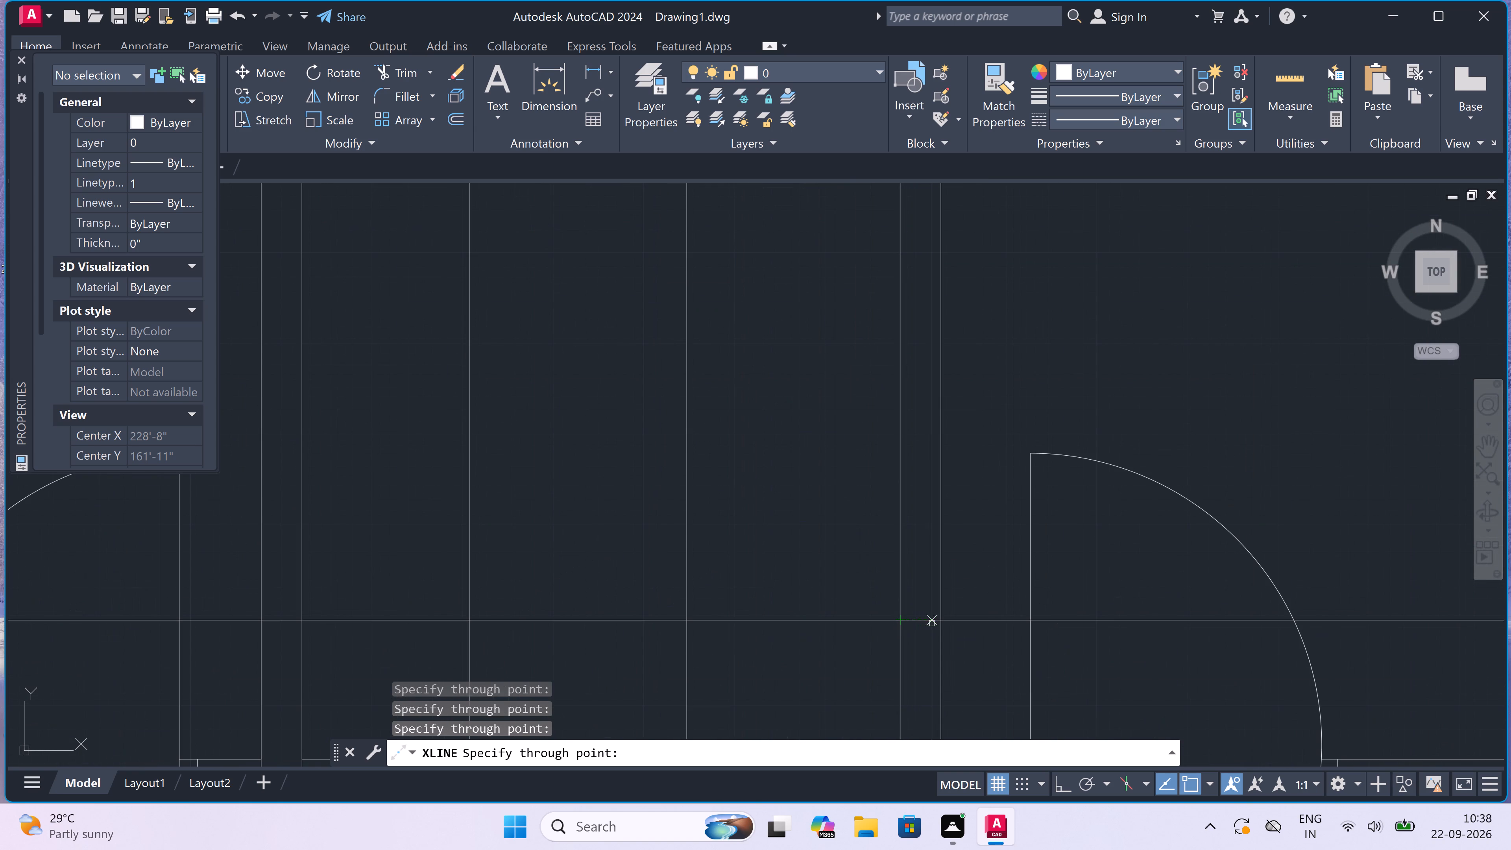
left_click(940, 621)
scroll(843, 628, "down", 3)
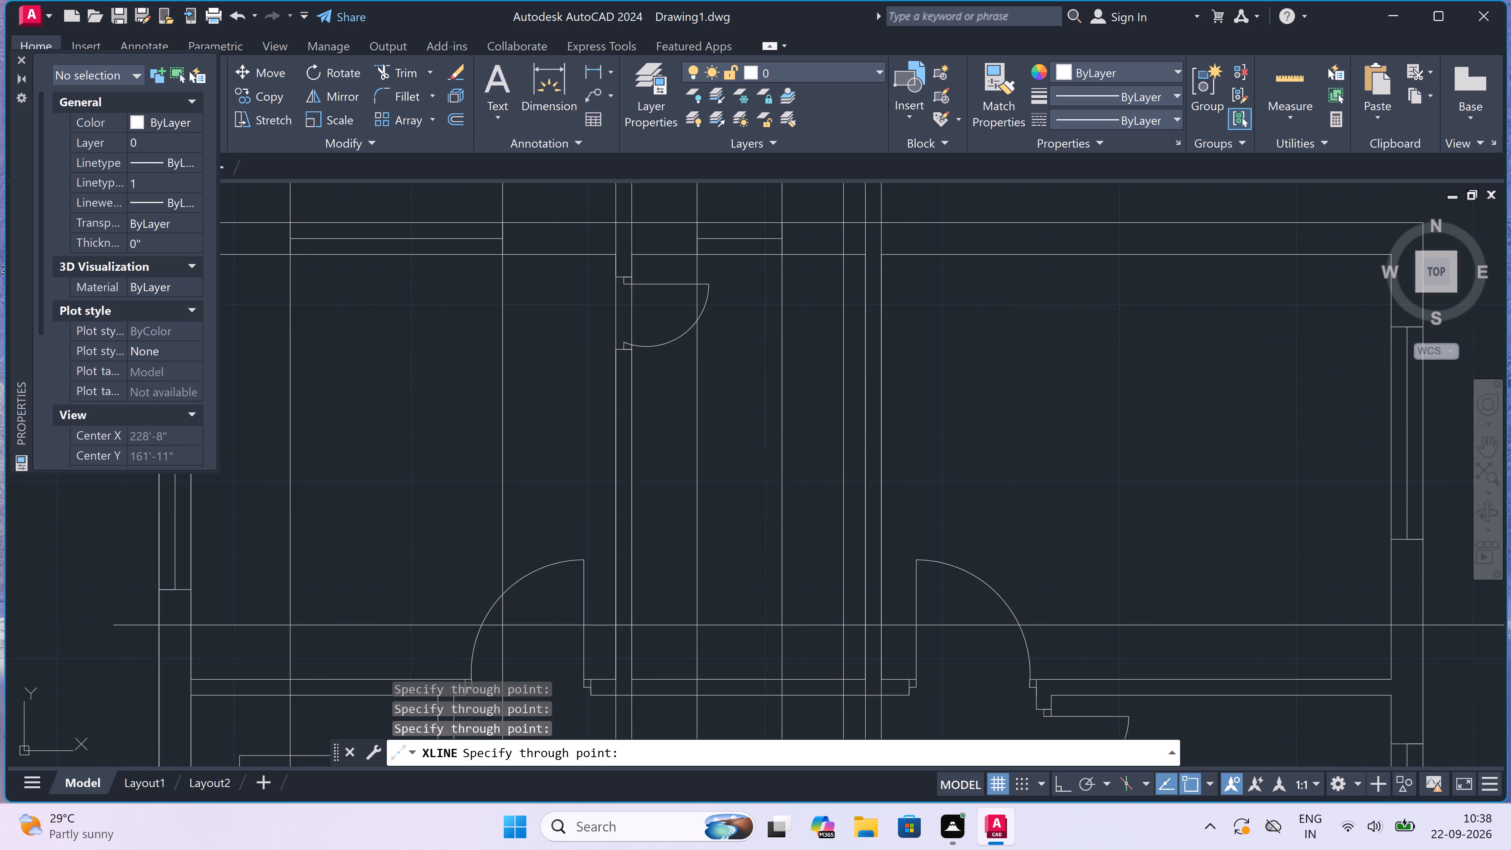
scroll(842, 626, "down", 1)
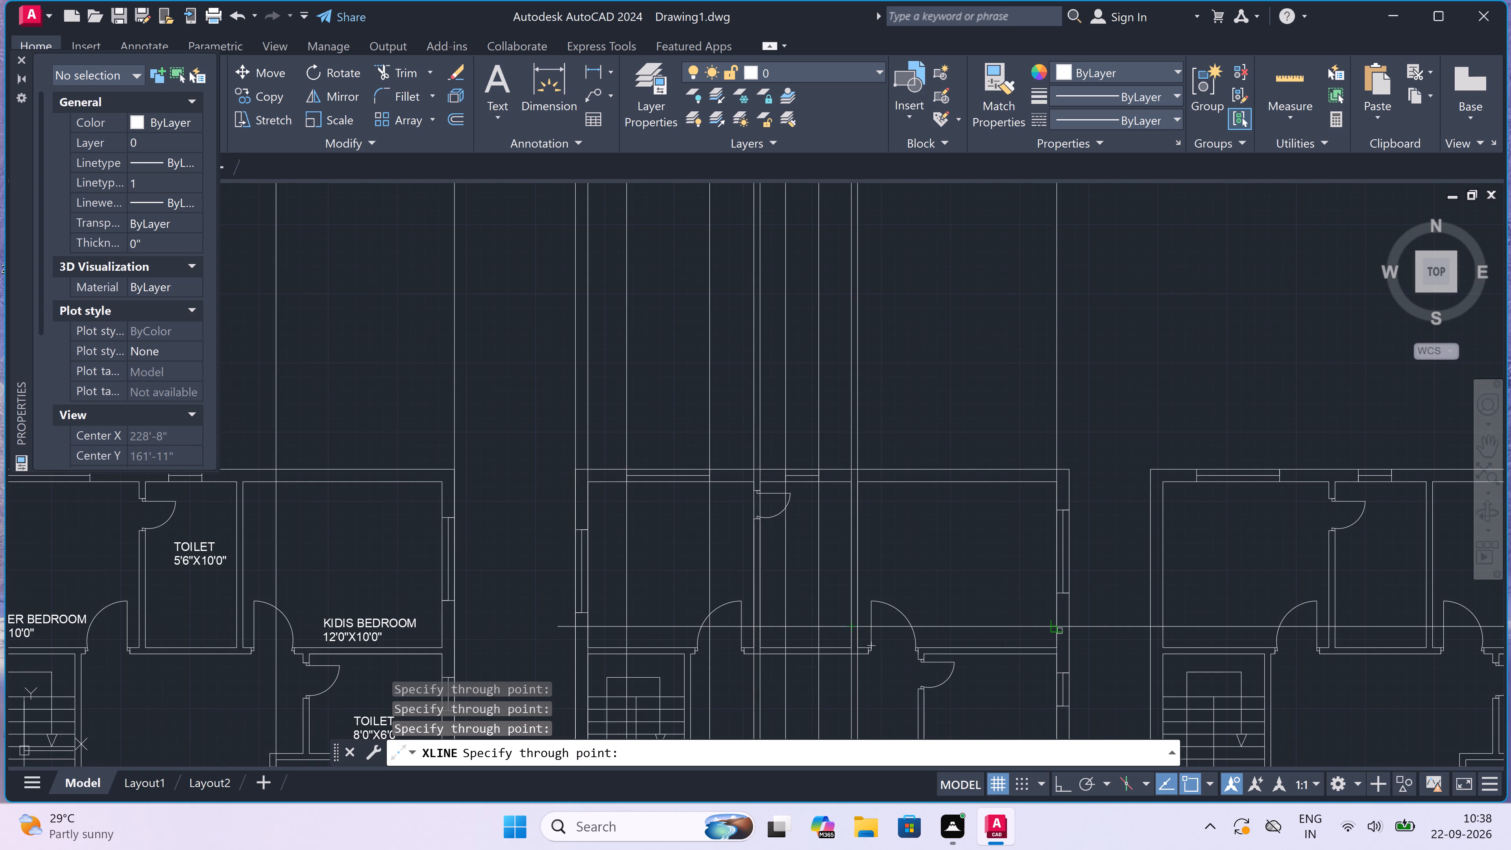
scroll(1052, 638, "up", 2)
left_click(1064, 605)
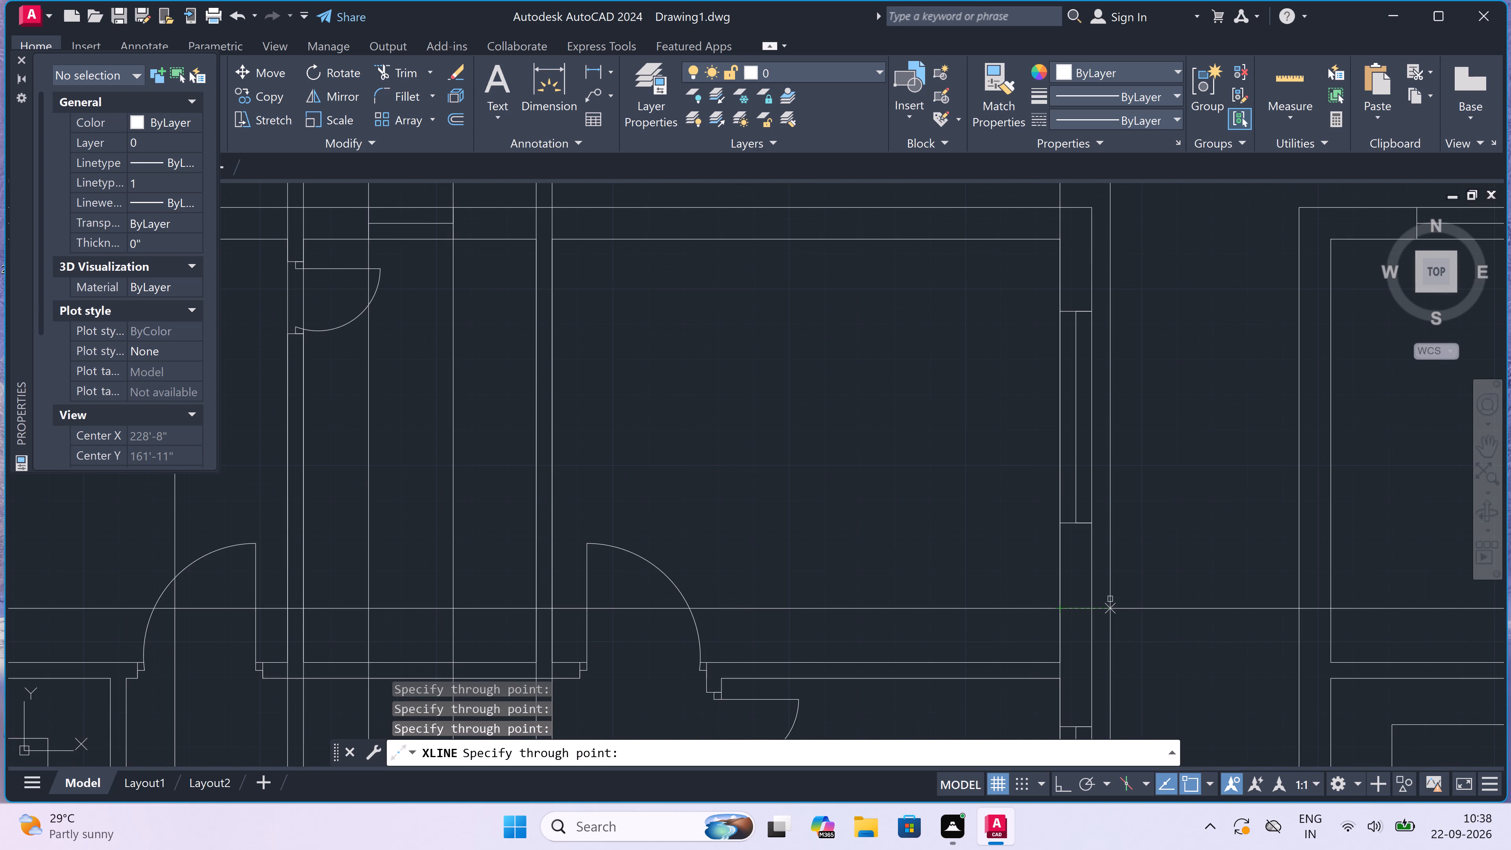
left_click(1093, 603)
scroll(914, 601, "down", 3)
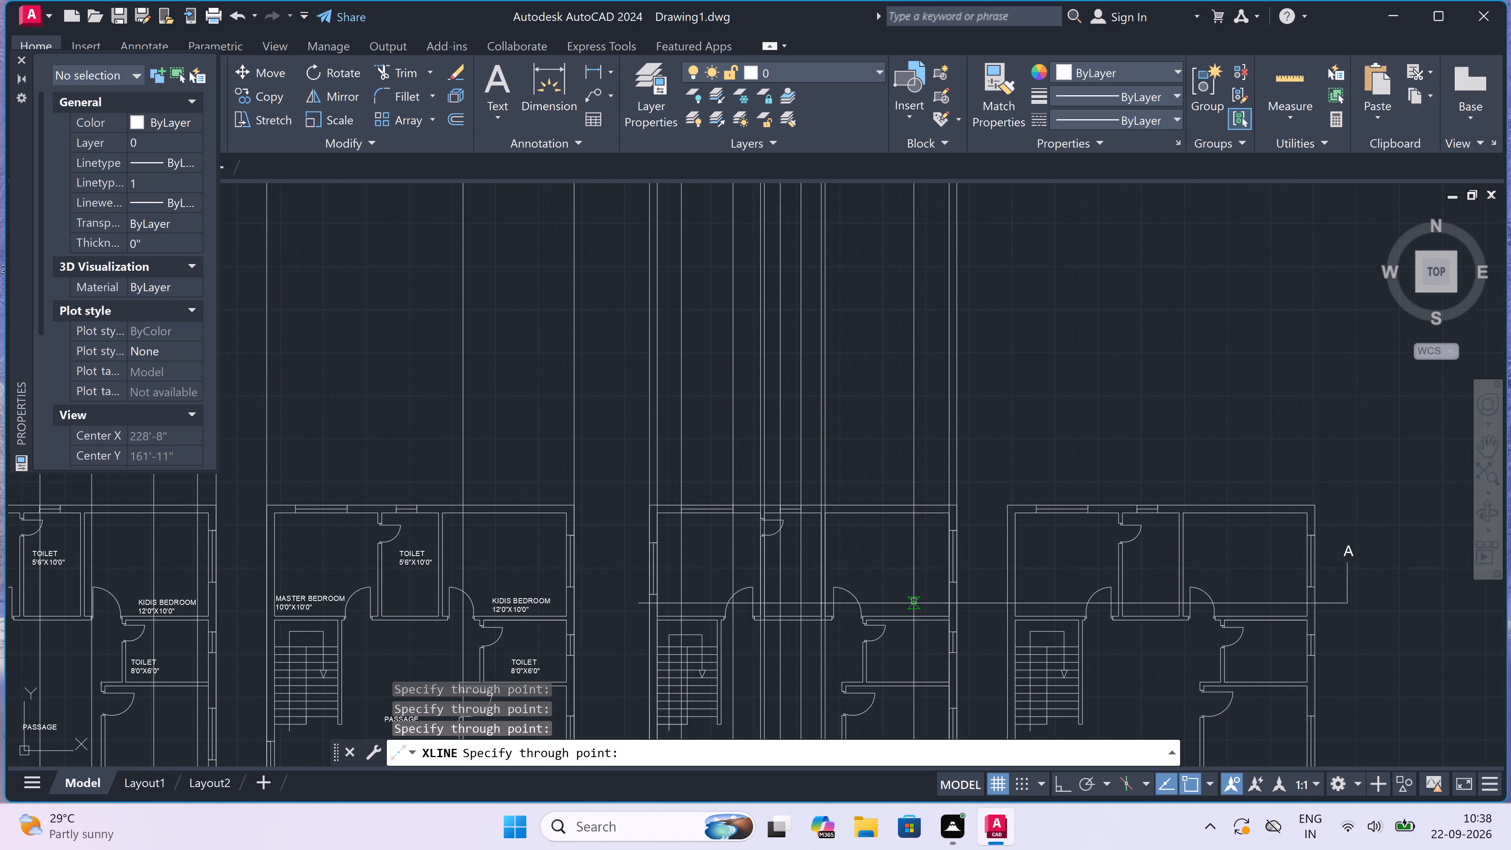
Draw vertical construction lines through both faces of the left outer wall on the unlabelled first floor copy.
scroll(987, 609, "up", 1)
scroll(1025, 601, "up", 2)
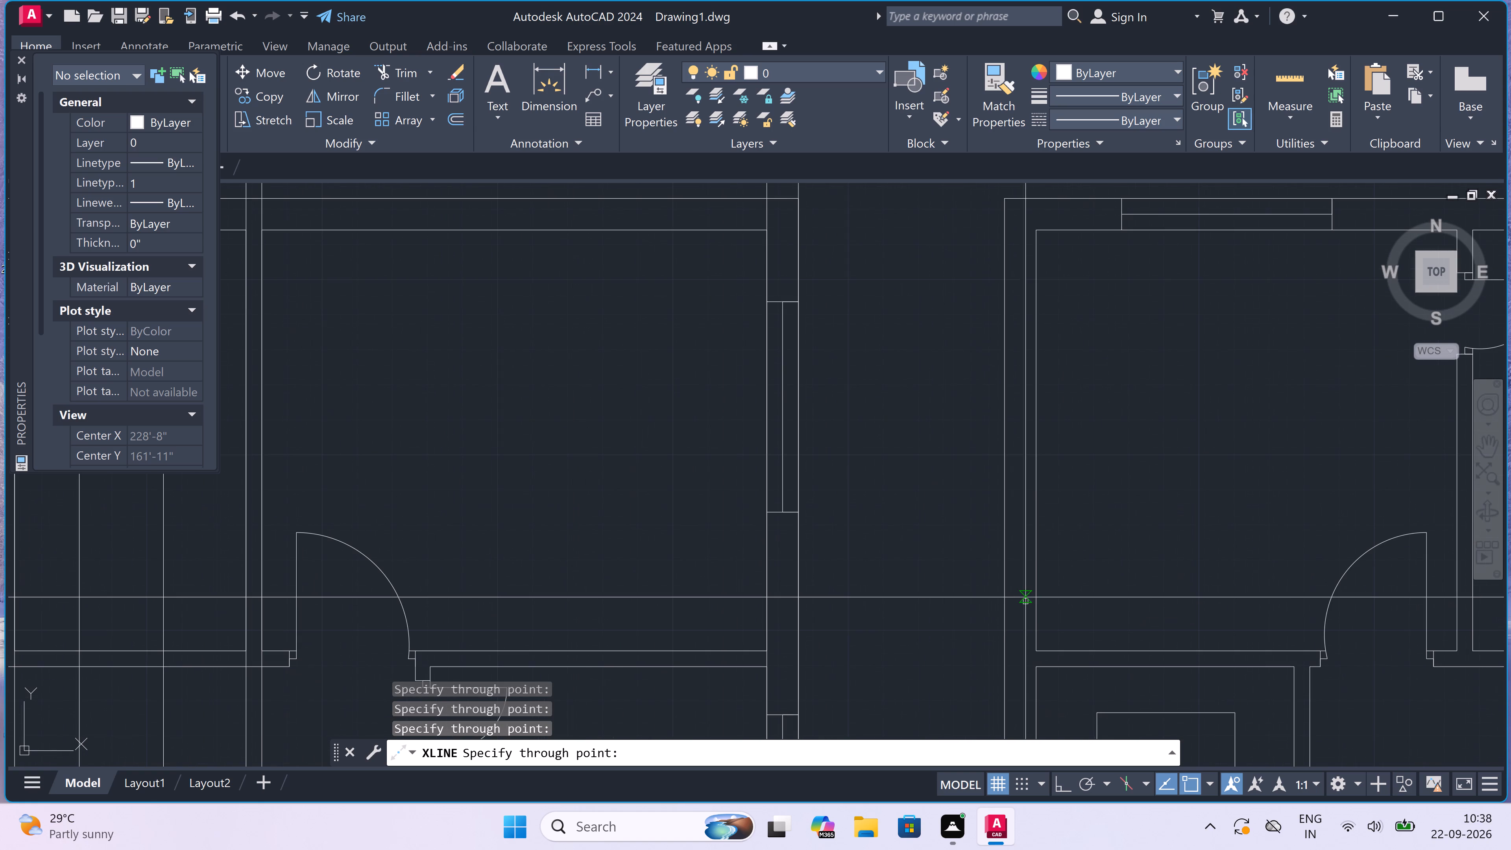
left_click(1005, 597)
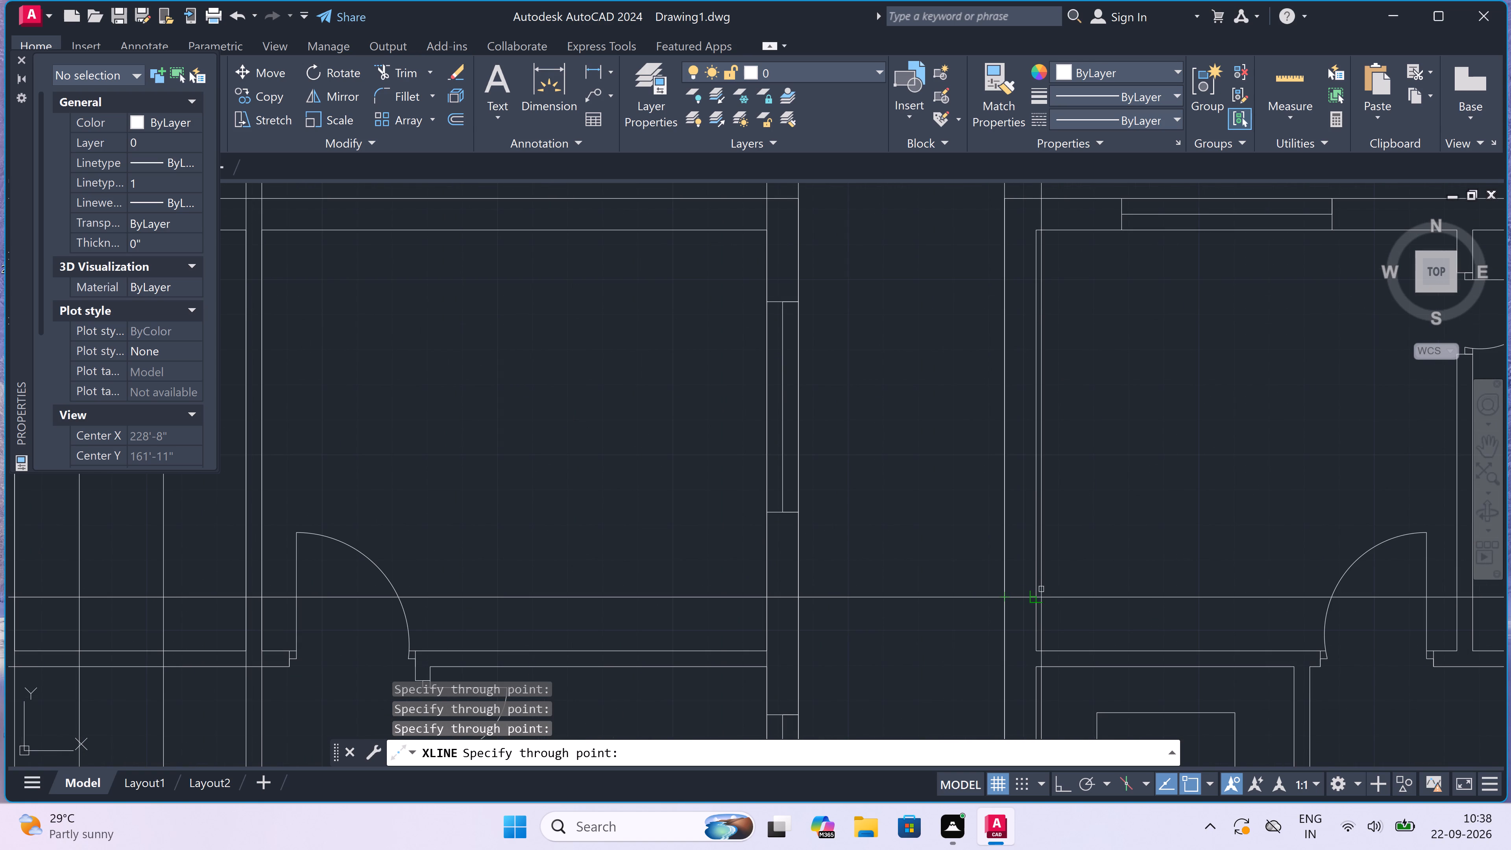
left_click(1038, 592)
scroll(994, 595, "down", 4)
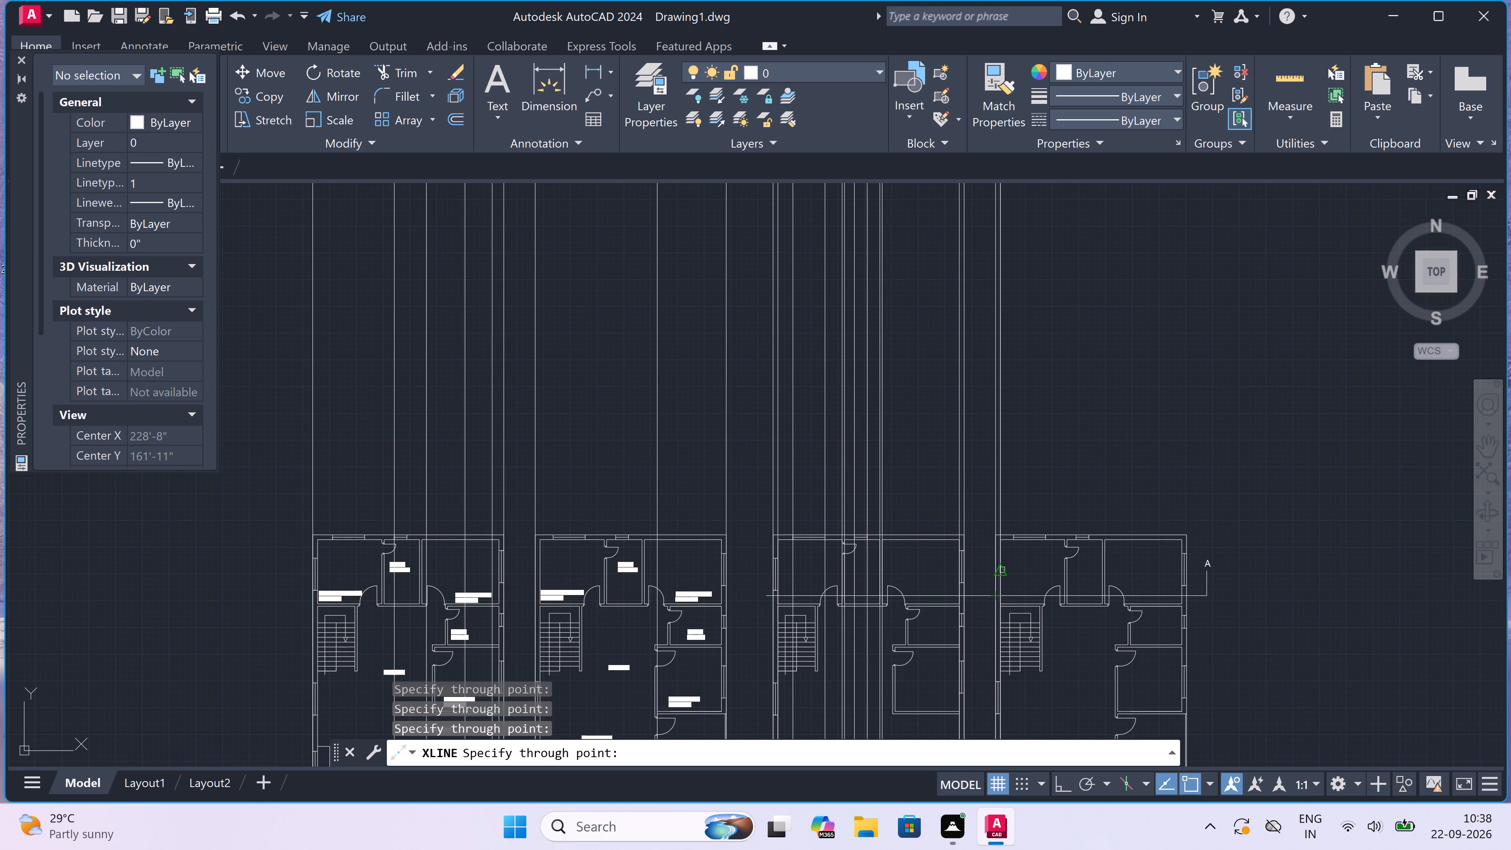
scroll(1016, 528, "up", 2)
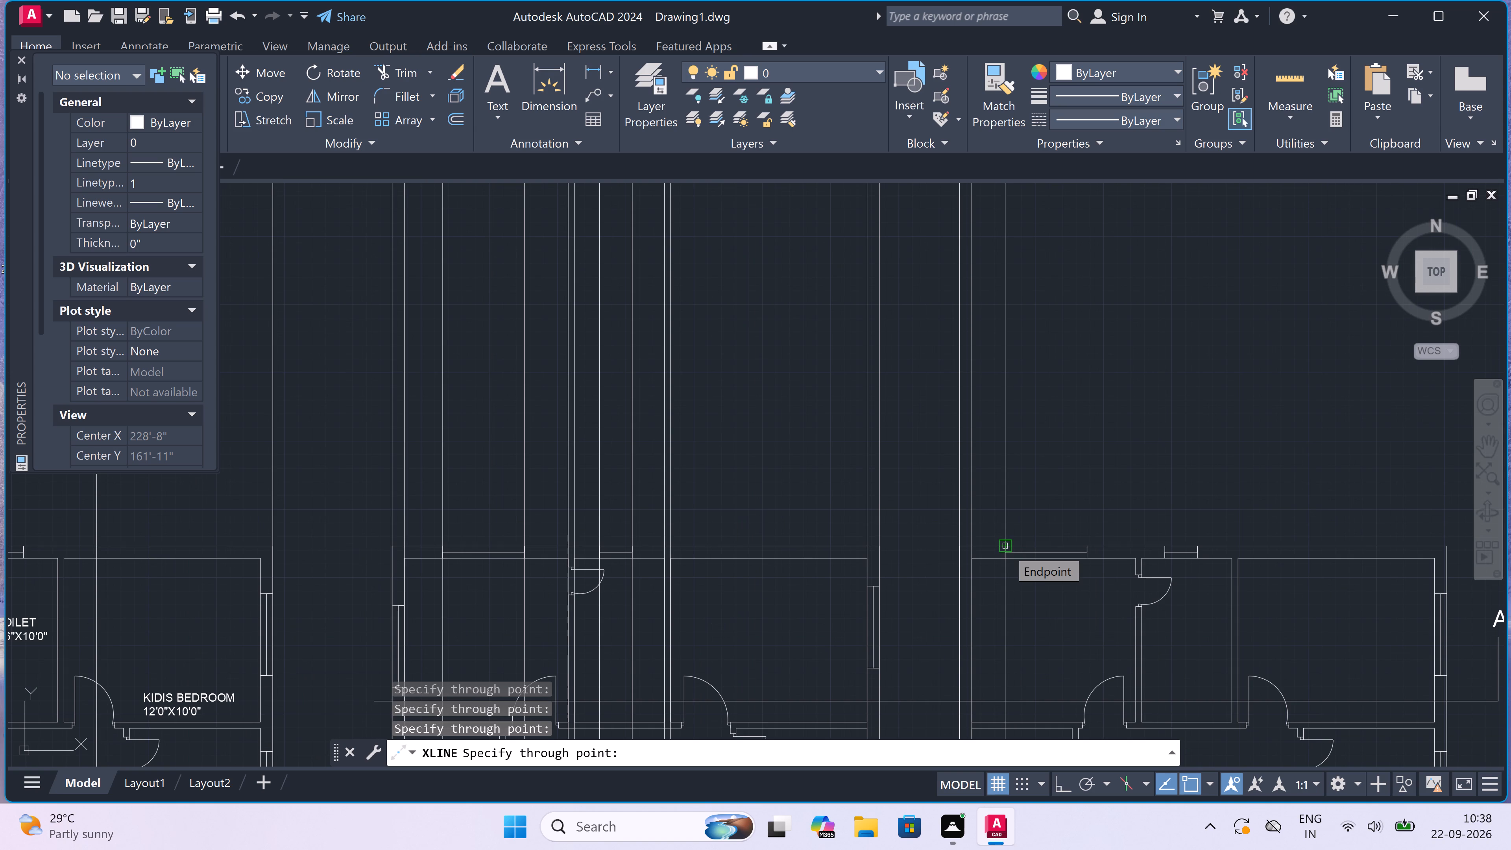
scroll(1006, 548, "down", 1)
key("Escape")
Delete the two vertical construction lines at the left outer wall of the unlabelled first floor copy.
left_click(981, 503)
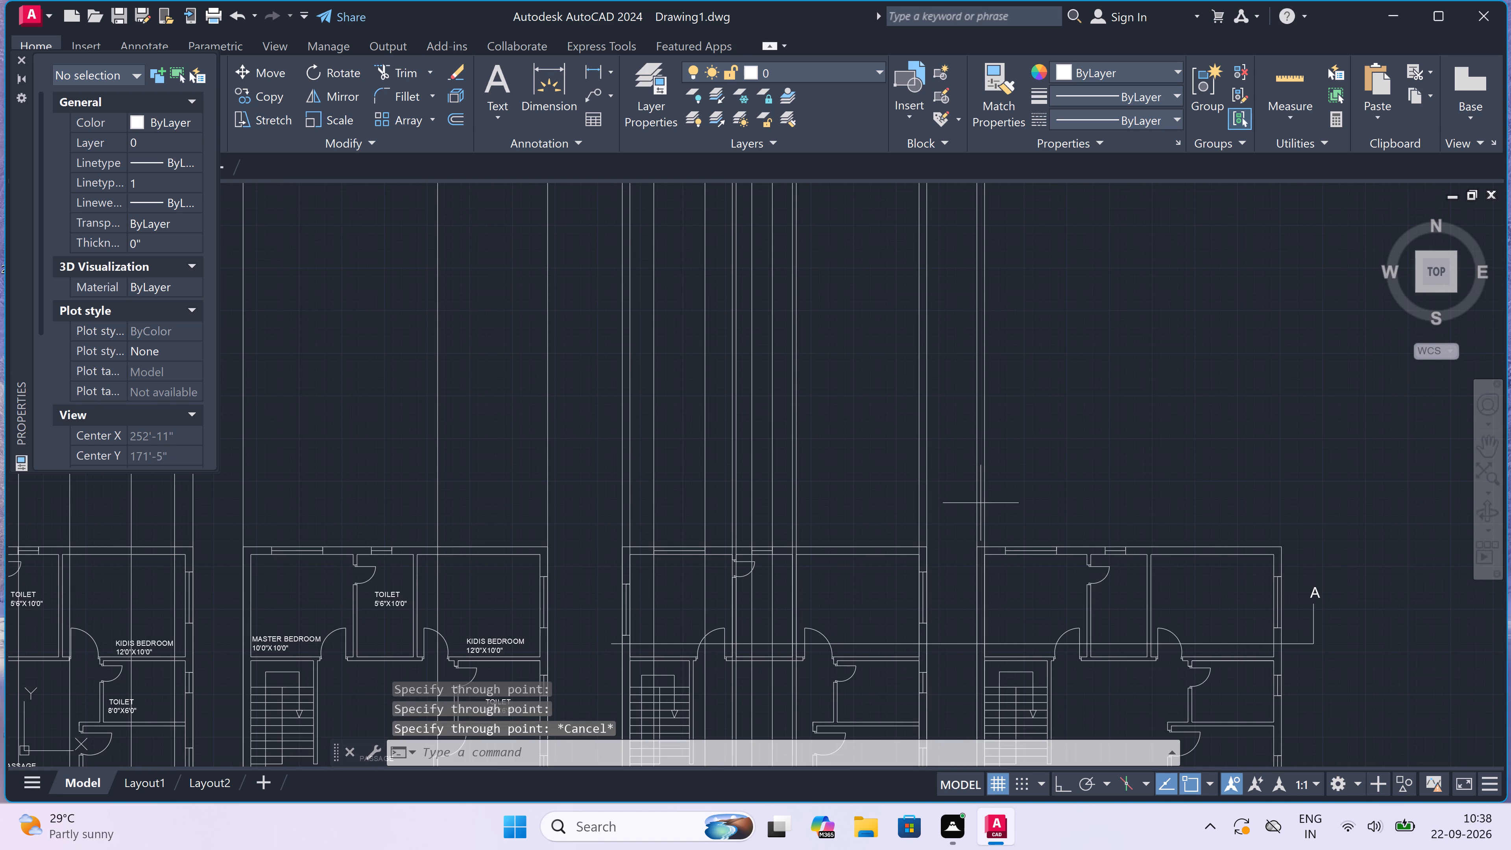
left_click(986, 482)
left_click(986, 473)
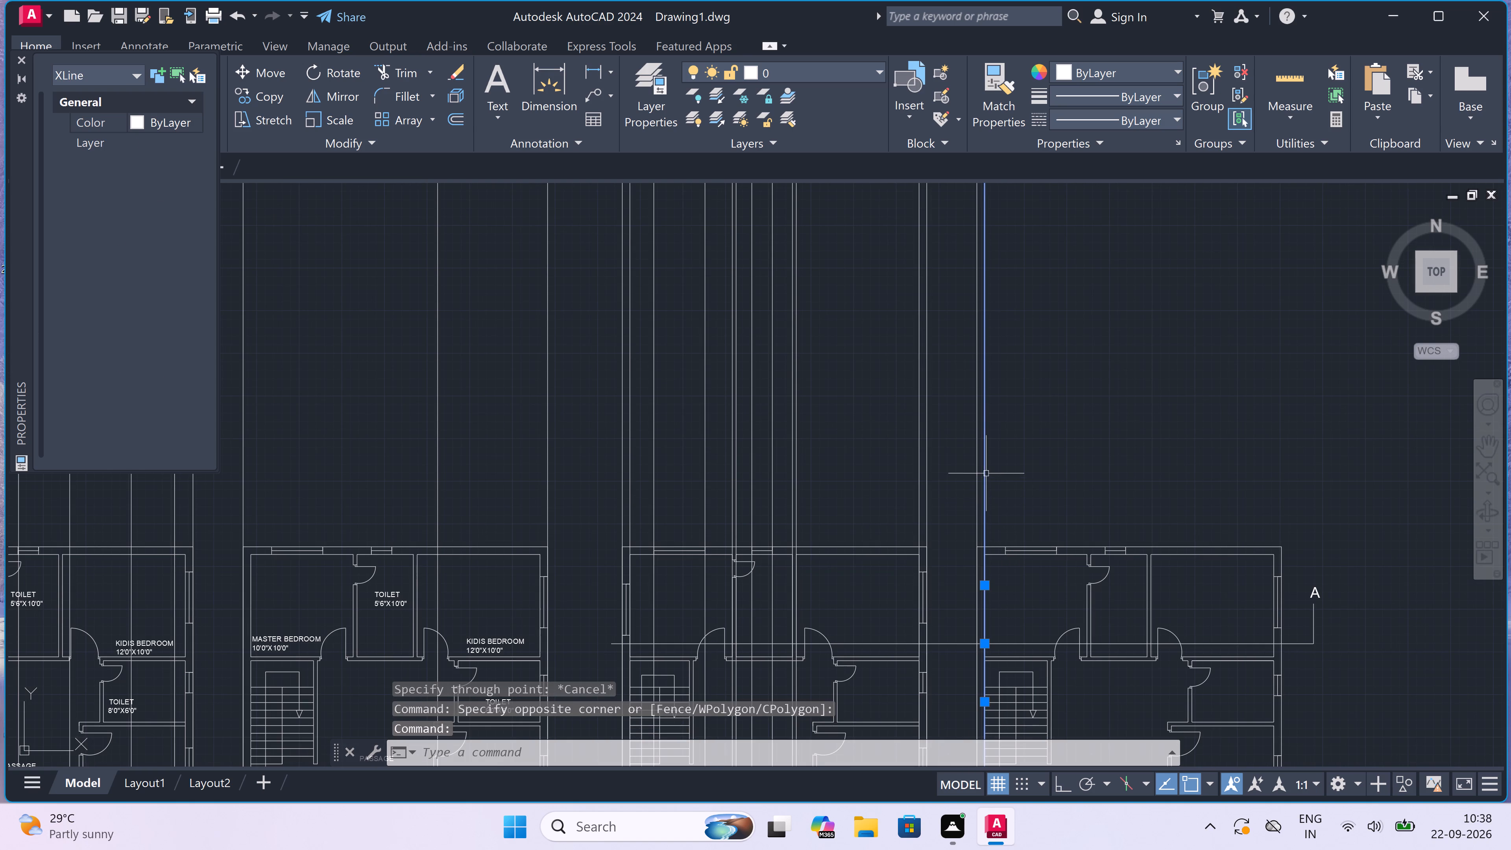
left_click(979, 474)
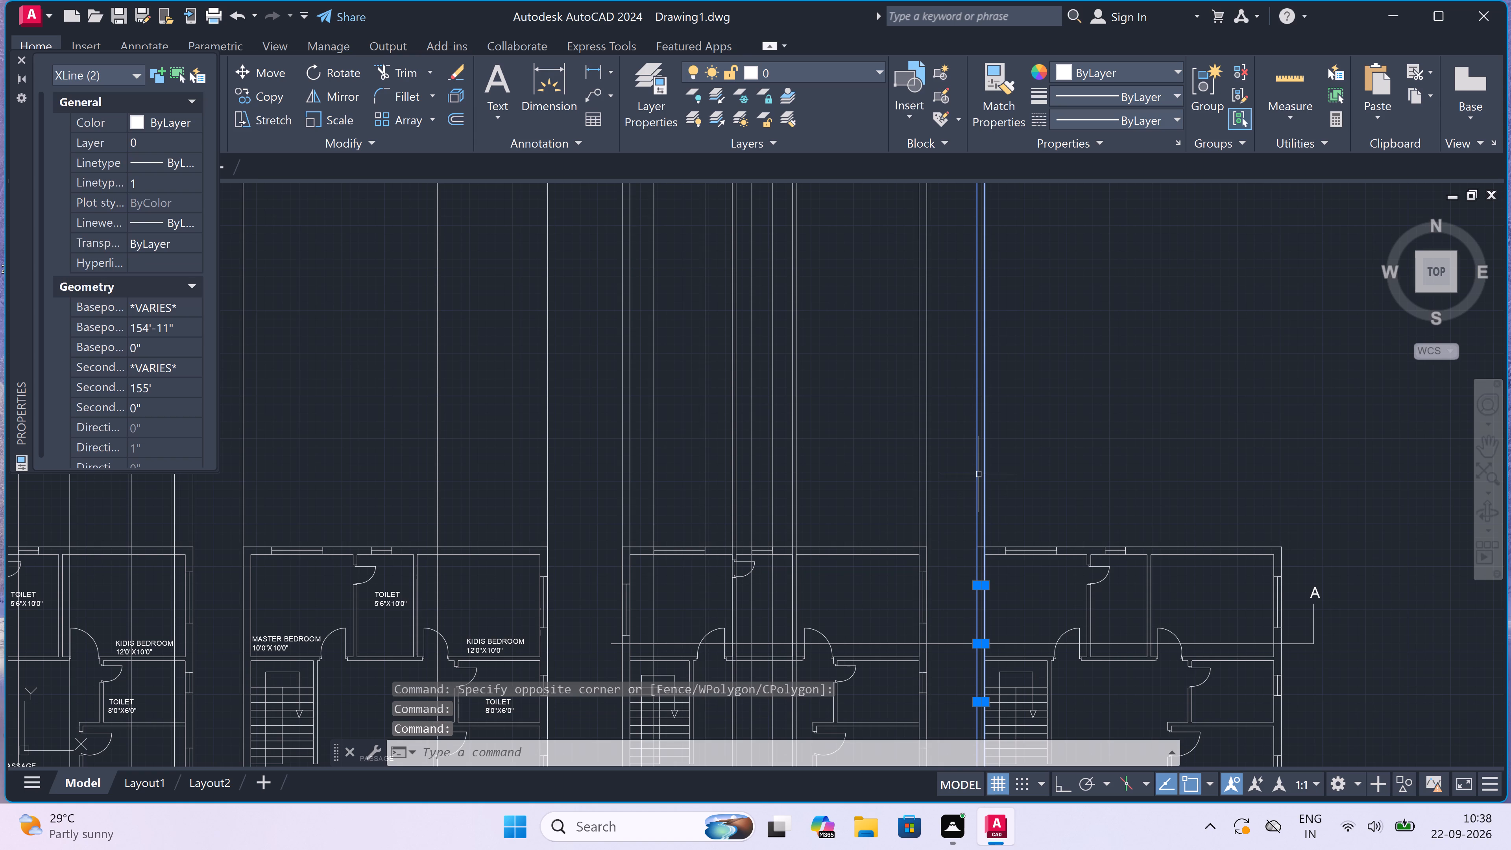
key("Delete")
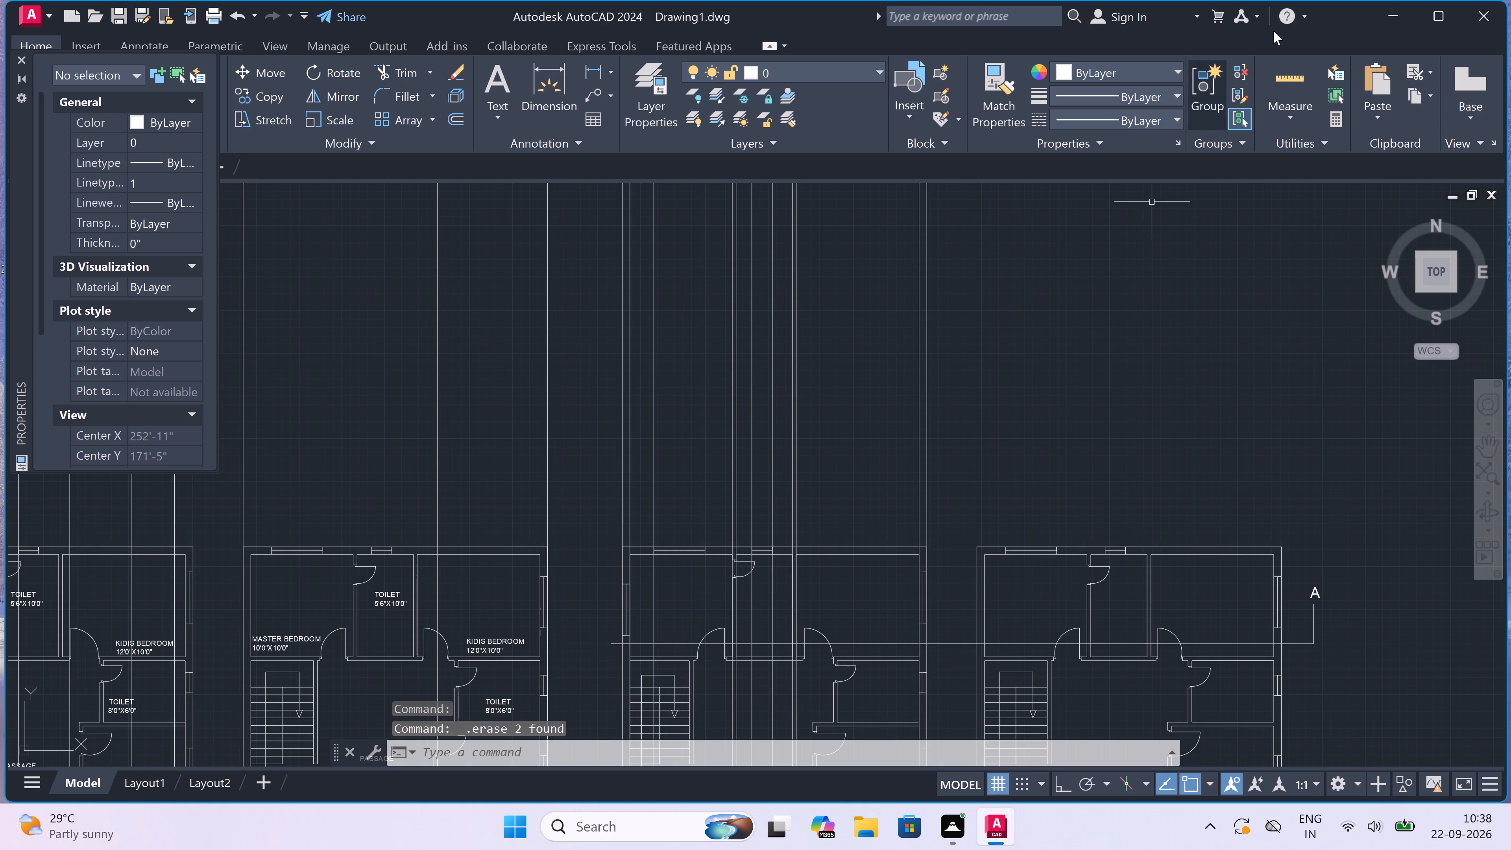
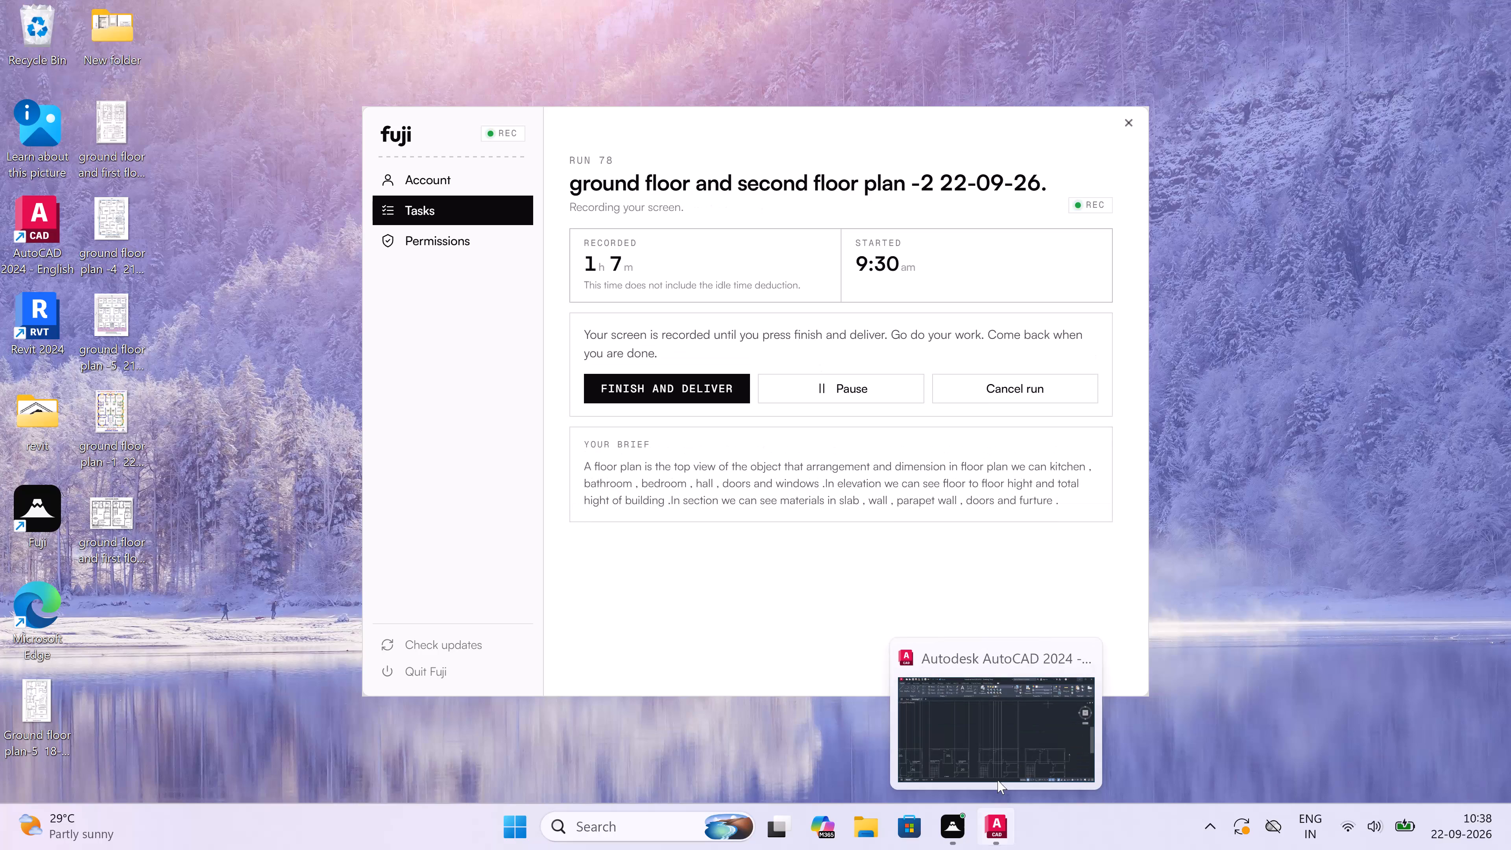
Switch to the AutoCAD drawing Drawing1.dwg.
left_click(990, 743)
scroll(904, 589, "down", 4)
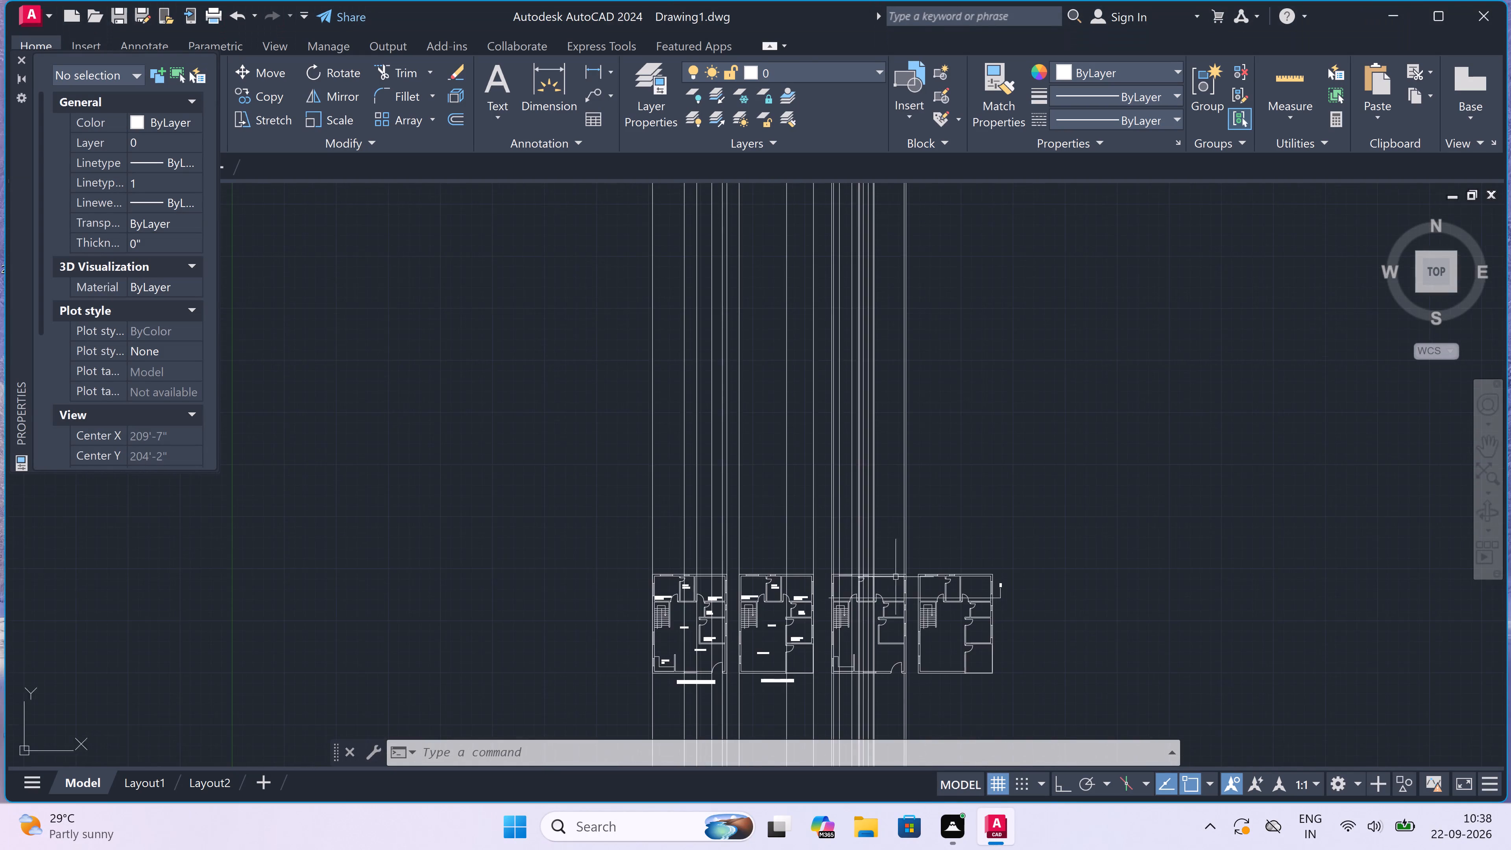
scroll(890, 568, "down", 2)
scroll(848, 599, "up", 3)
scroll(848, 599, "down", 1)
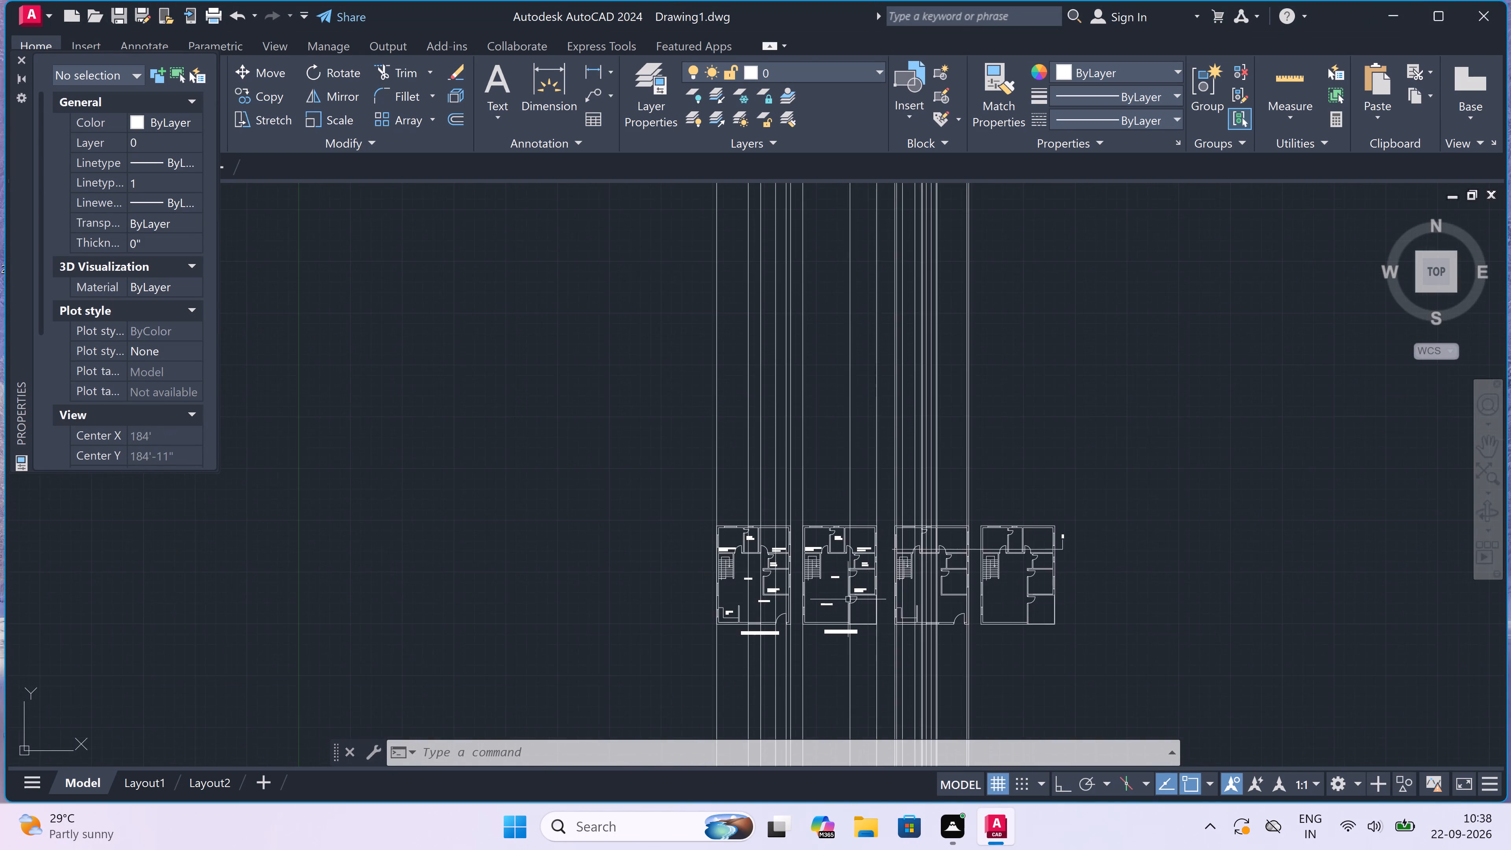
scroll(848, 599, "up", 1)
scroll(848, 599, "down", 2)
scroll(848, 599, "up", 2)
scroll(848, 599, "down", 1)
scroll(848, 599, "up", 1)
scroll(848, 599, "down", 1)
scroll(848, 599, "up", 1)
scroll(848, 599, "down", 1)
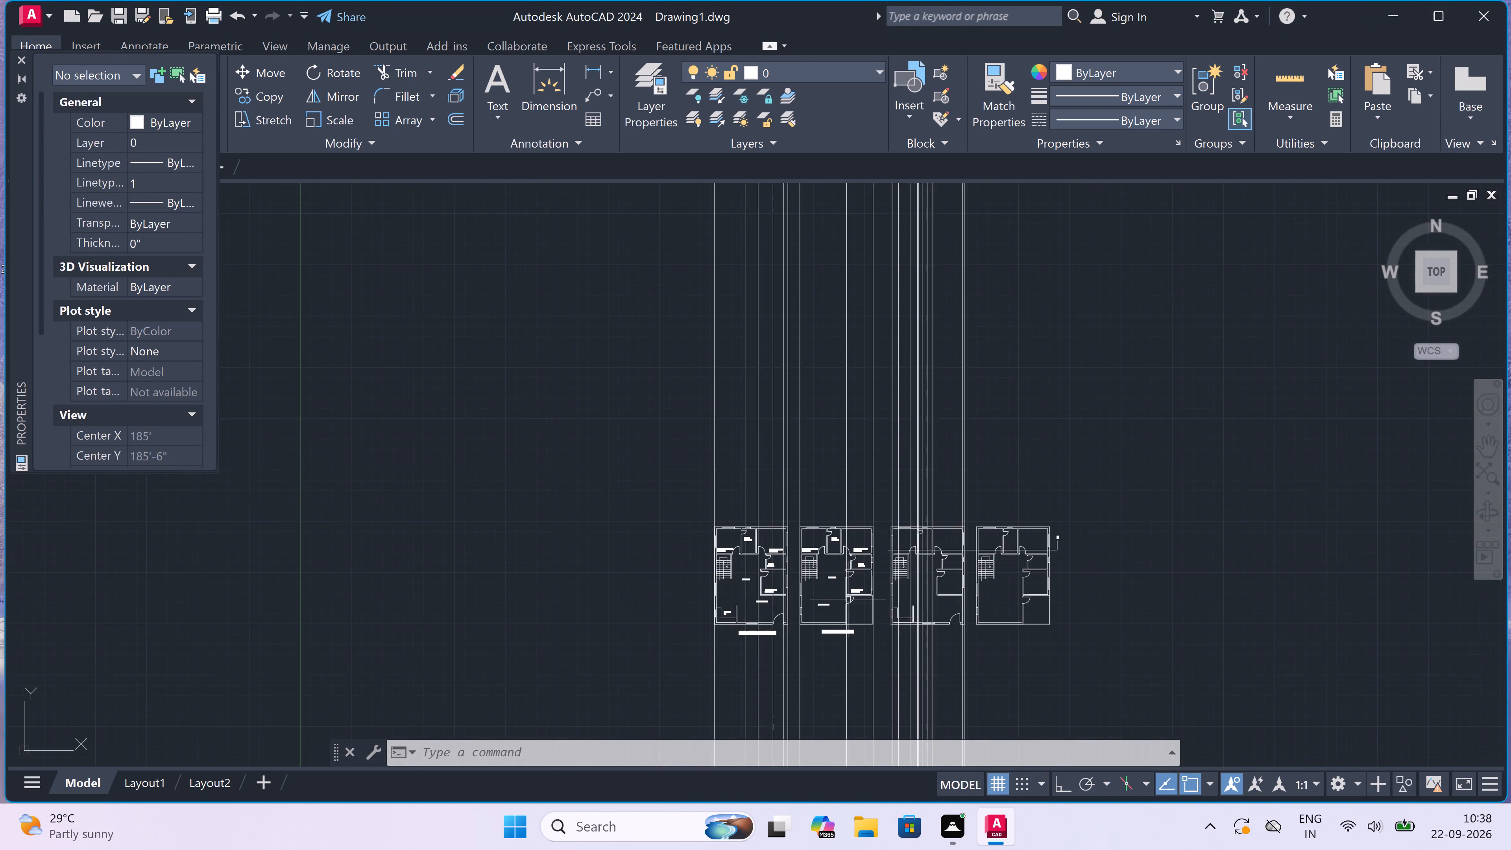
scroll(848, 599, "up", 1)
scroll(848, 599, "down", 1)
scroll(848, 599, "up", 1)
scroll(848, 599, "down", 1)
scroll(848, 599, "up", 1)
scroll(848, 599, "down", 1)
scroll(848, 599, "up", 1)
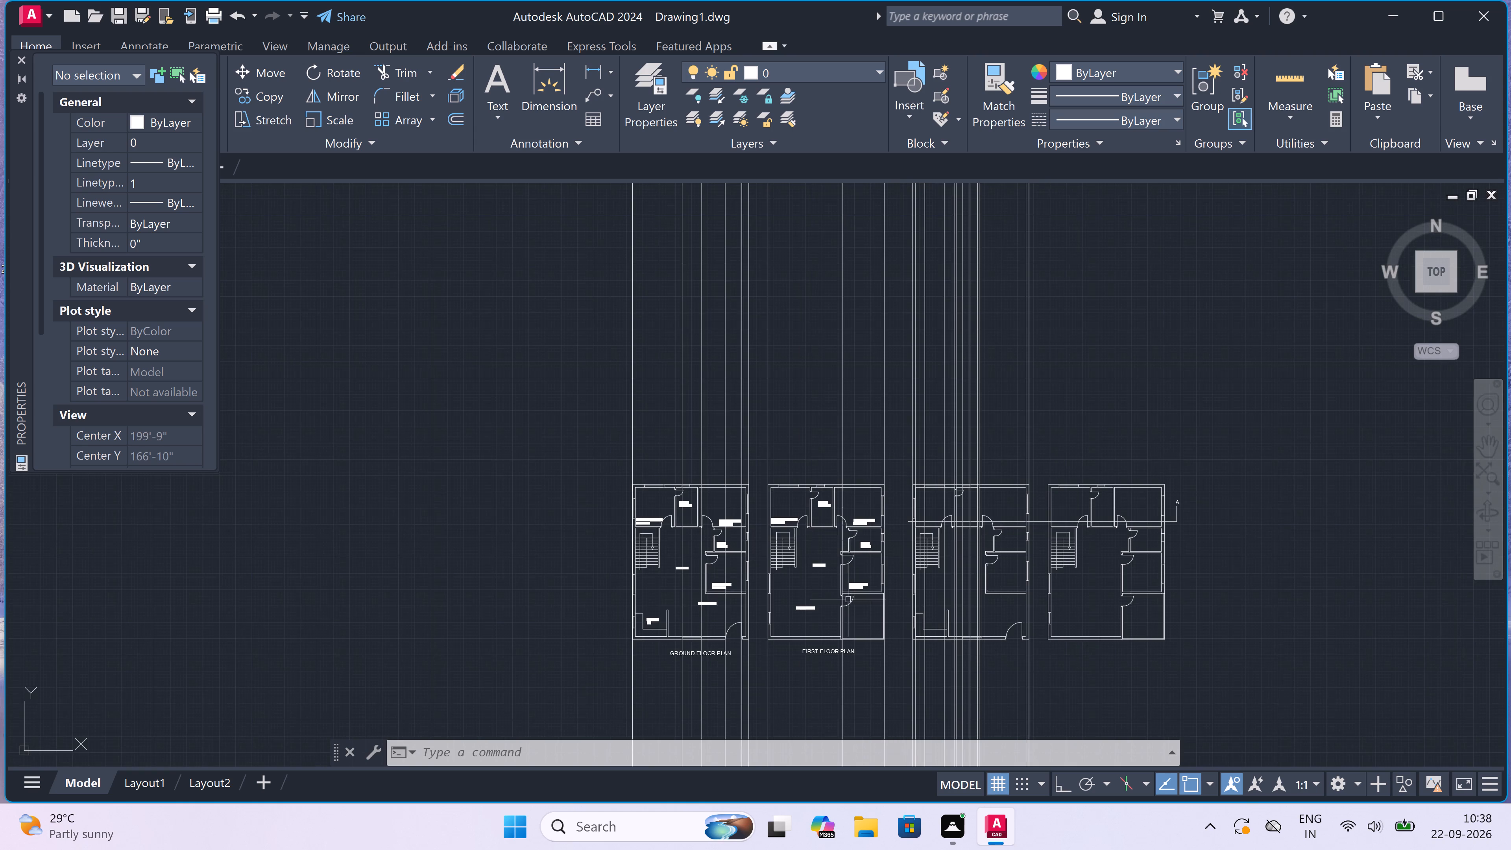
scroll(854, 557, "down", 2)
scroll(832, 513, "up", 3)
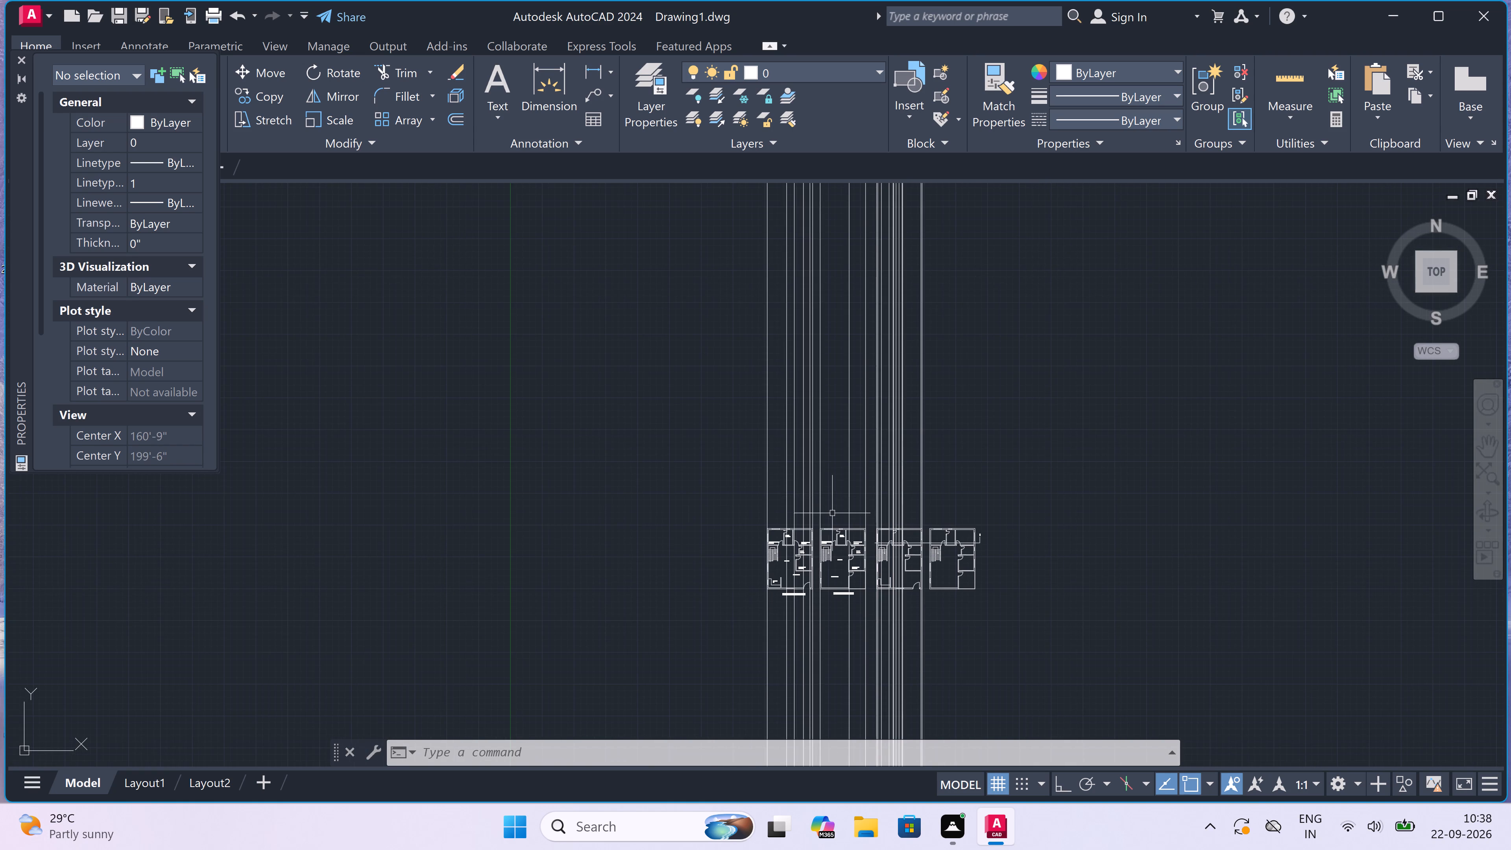
Draw a horizontal construction line just above the floor plans with Ortho on, crossing all the vertical construction lines.
type("XL")
key("space")
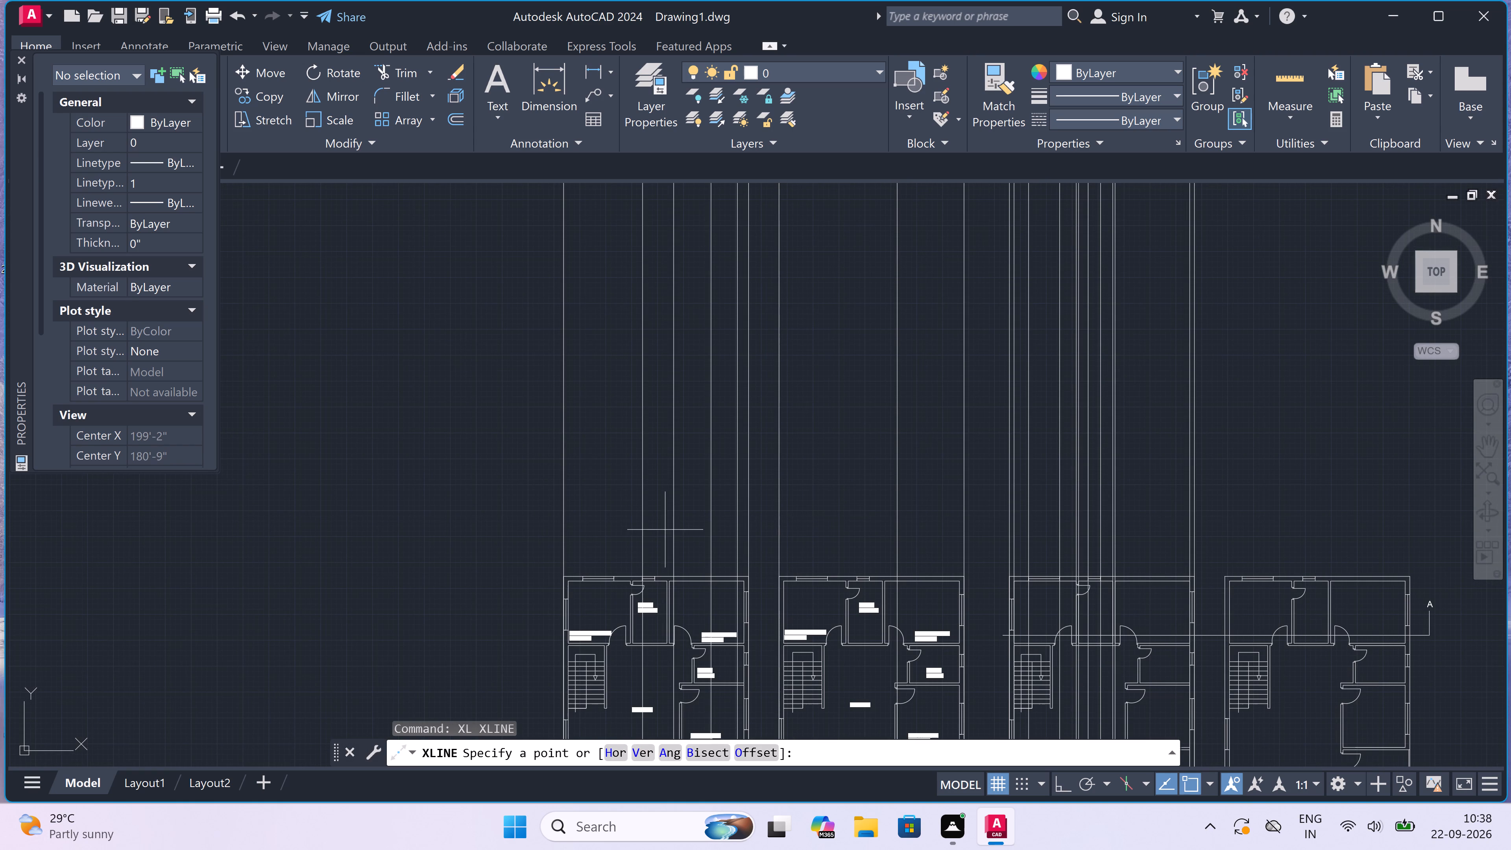
left_click(547, 524)
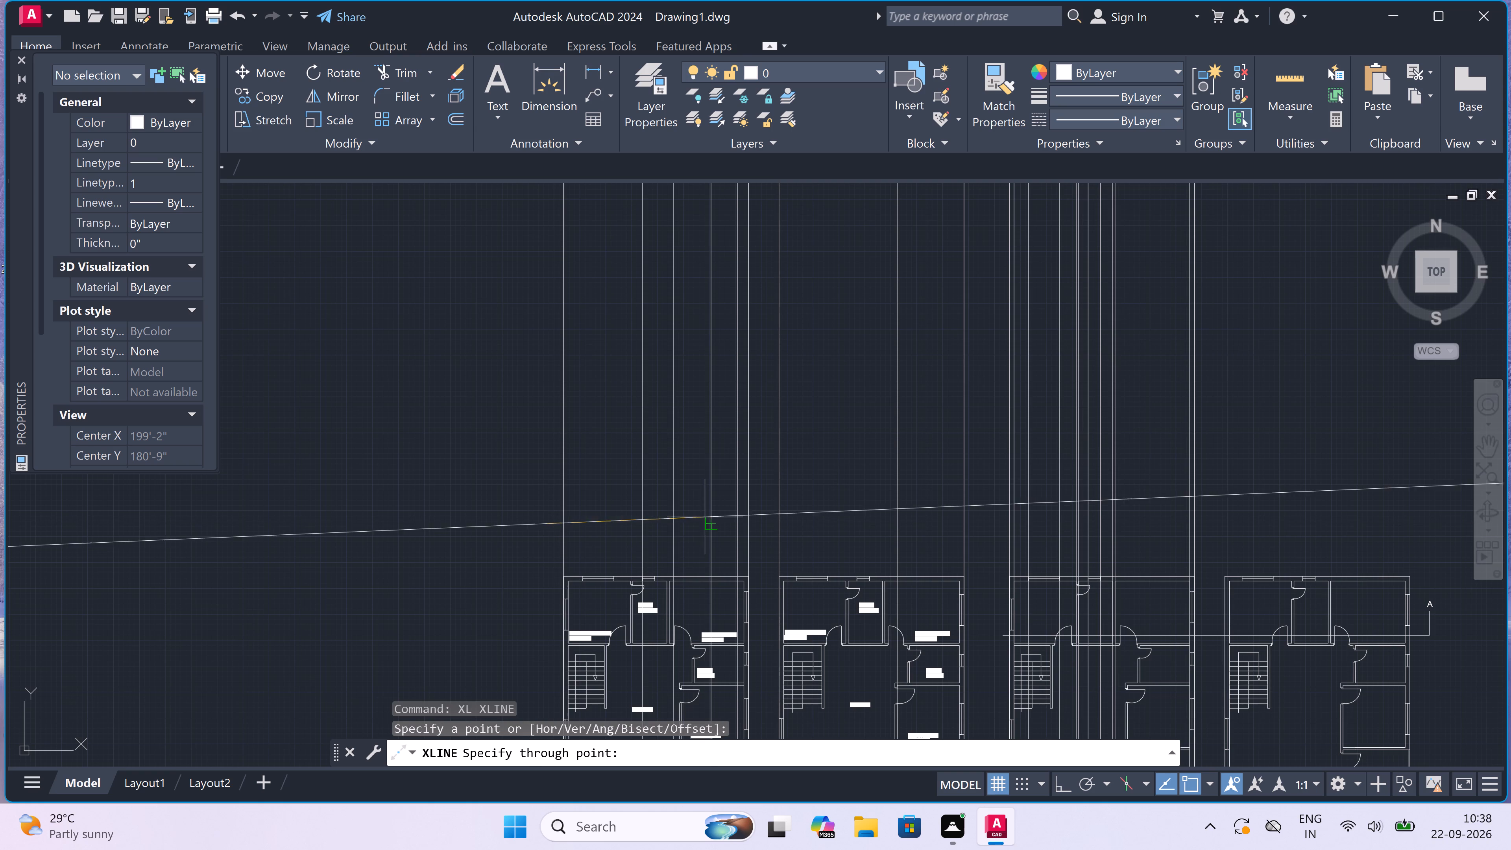
key("F8")
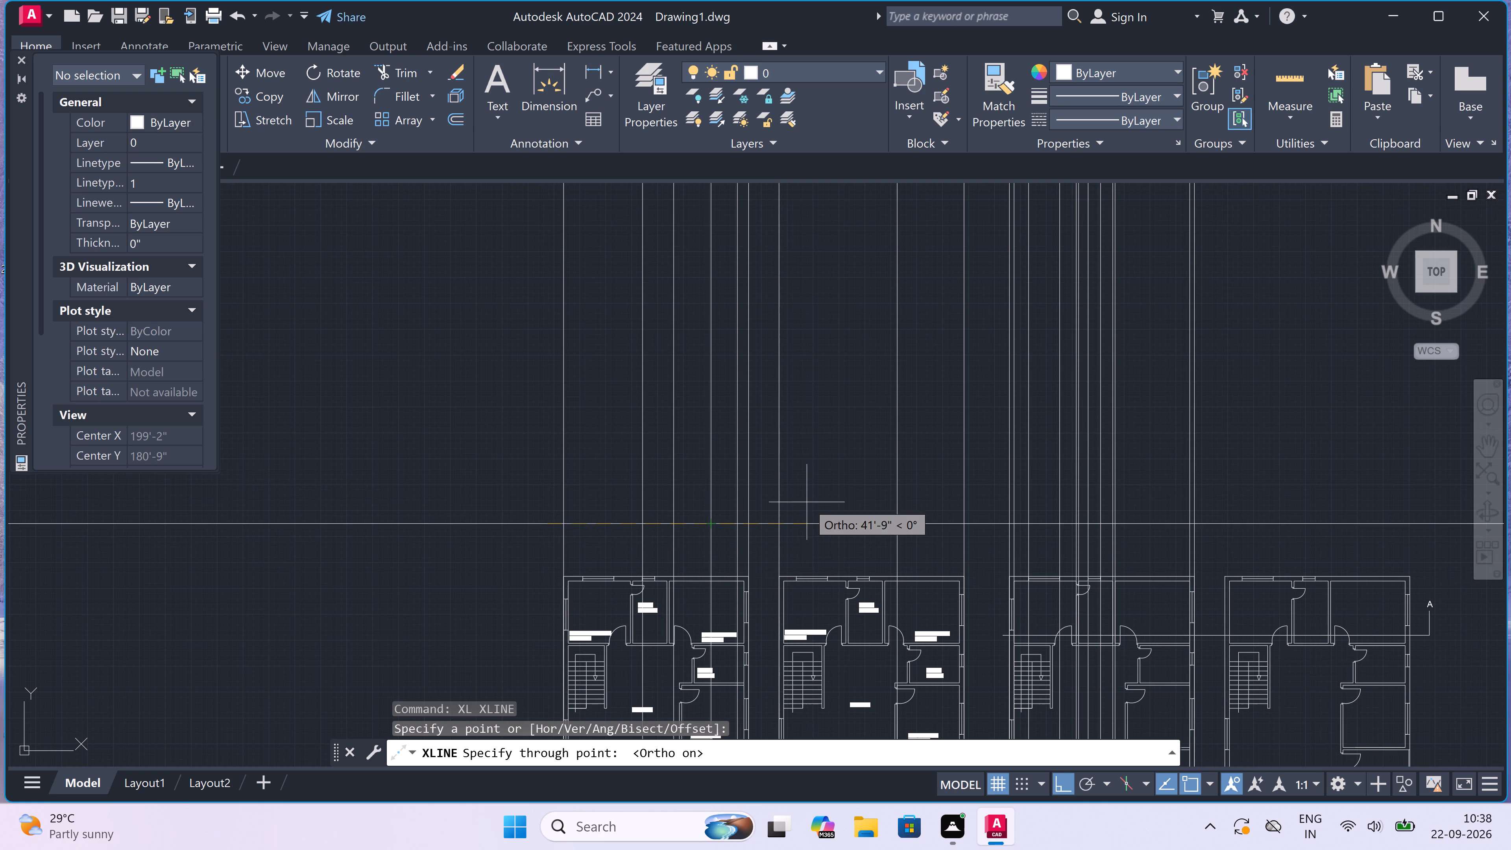
left_click(810, 496)
key("Escape")
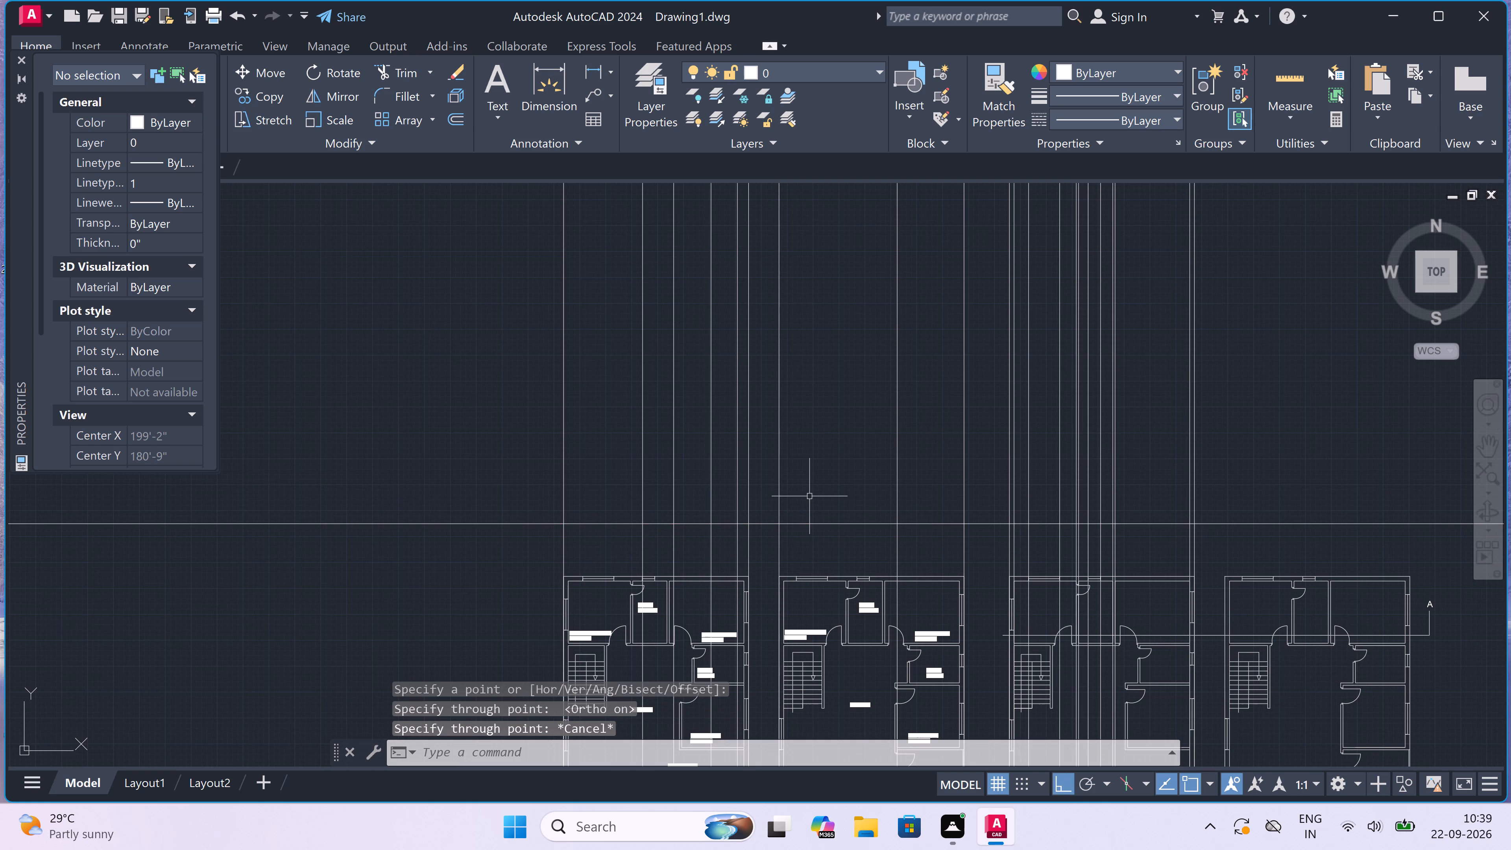
Offset the horizontal construction line 1'6" upward.
key("o")
key("space")
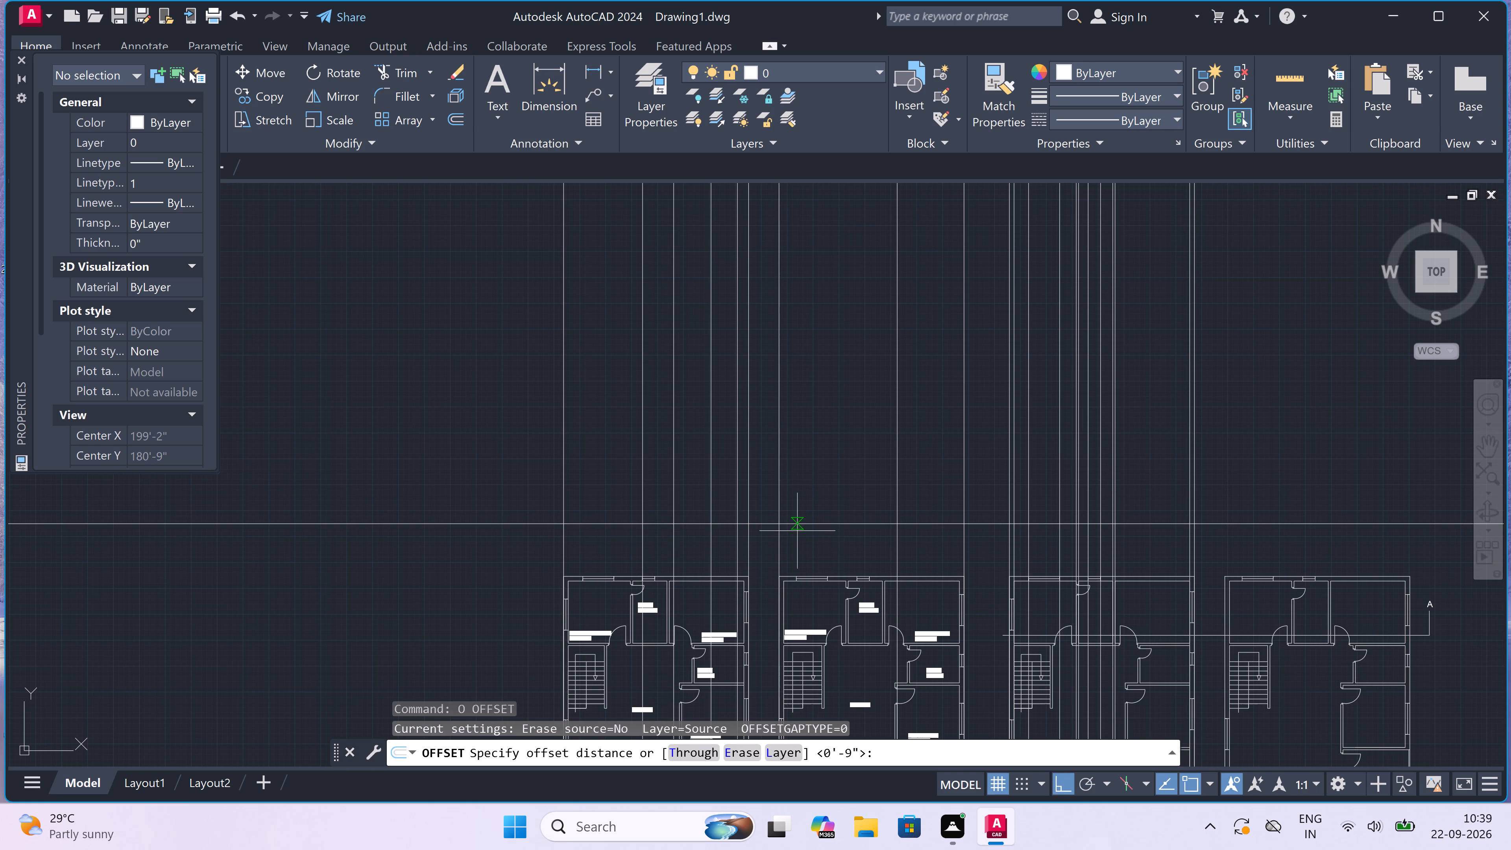
left_click_drag(797, 530, 796, 520)
type("1'6\"")
key("space")
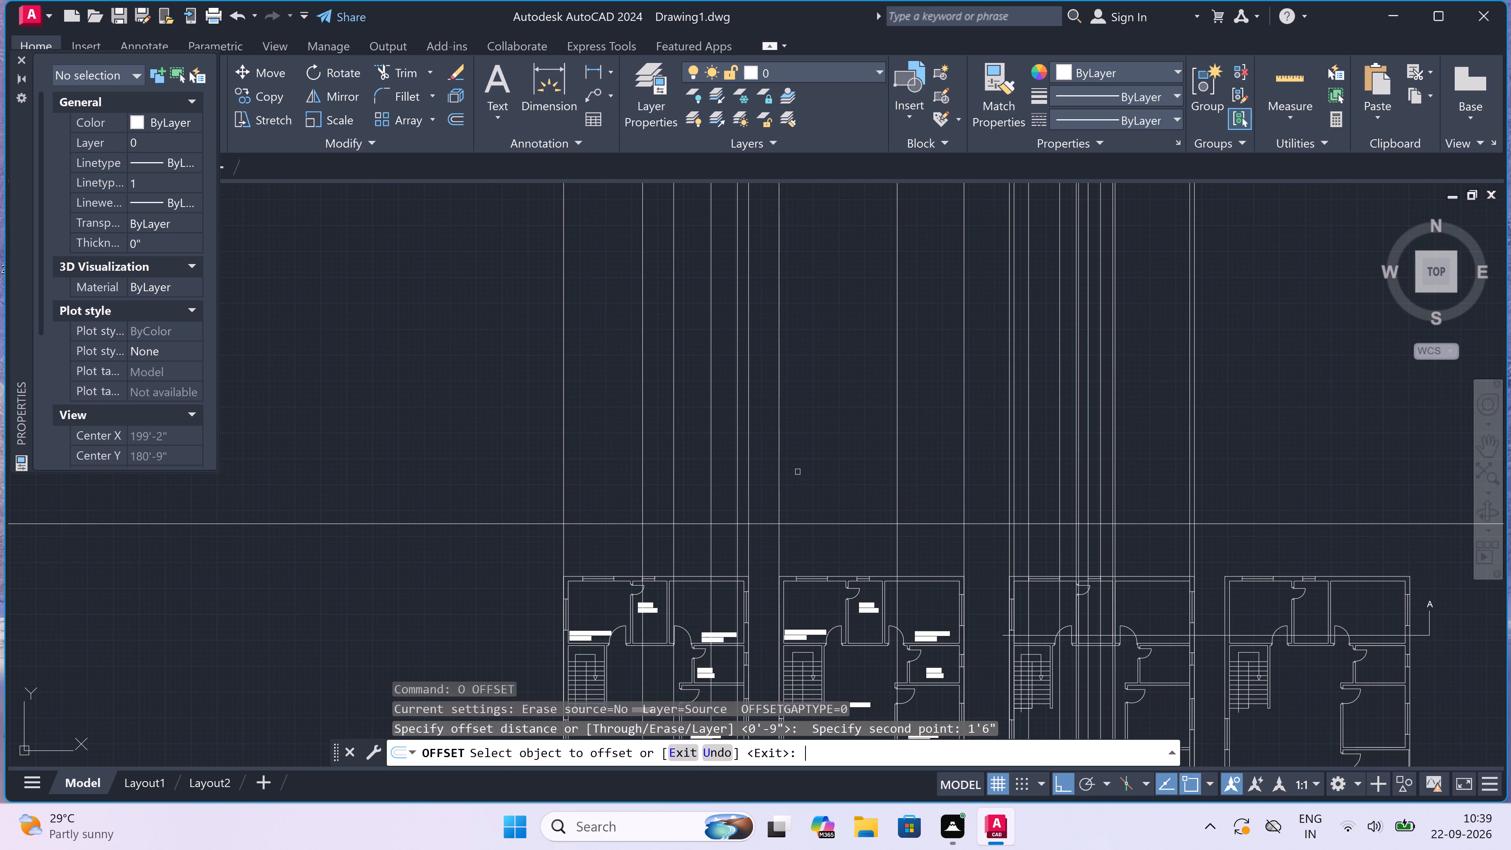
scroll(807, 517, "up", 2)
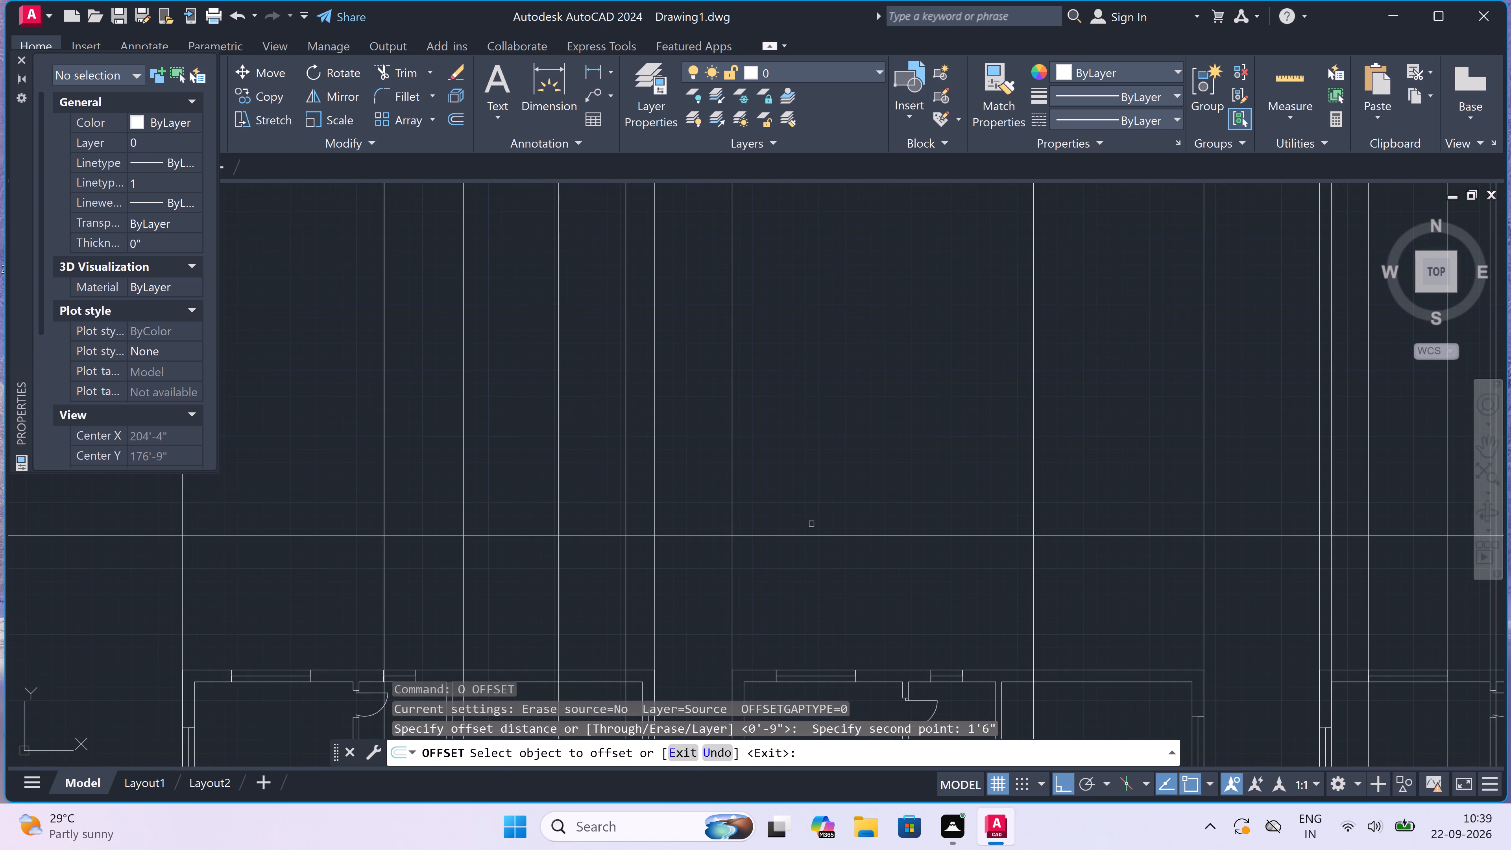
left_click(816, 535)
left_click(809, 502)
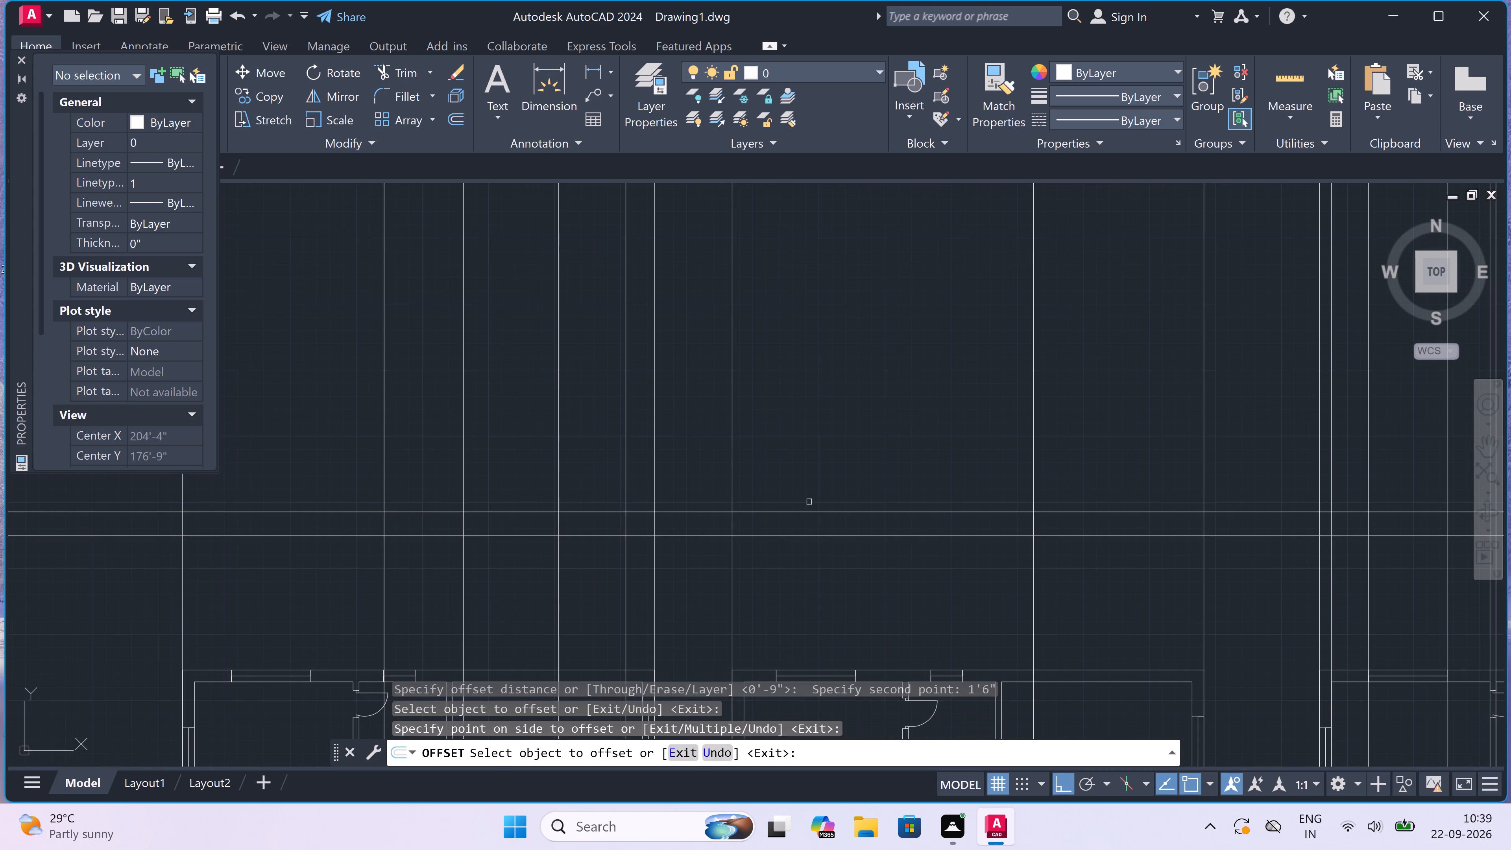
key("Escape")
Offset the upper of the two horizontal construction lines 3' upward.
key("space")
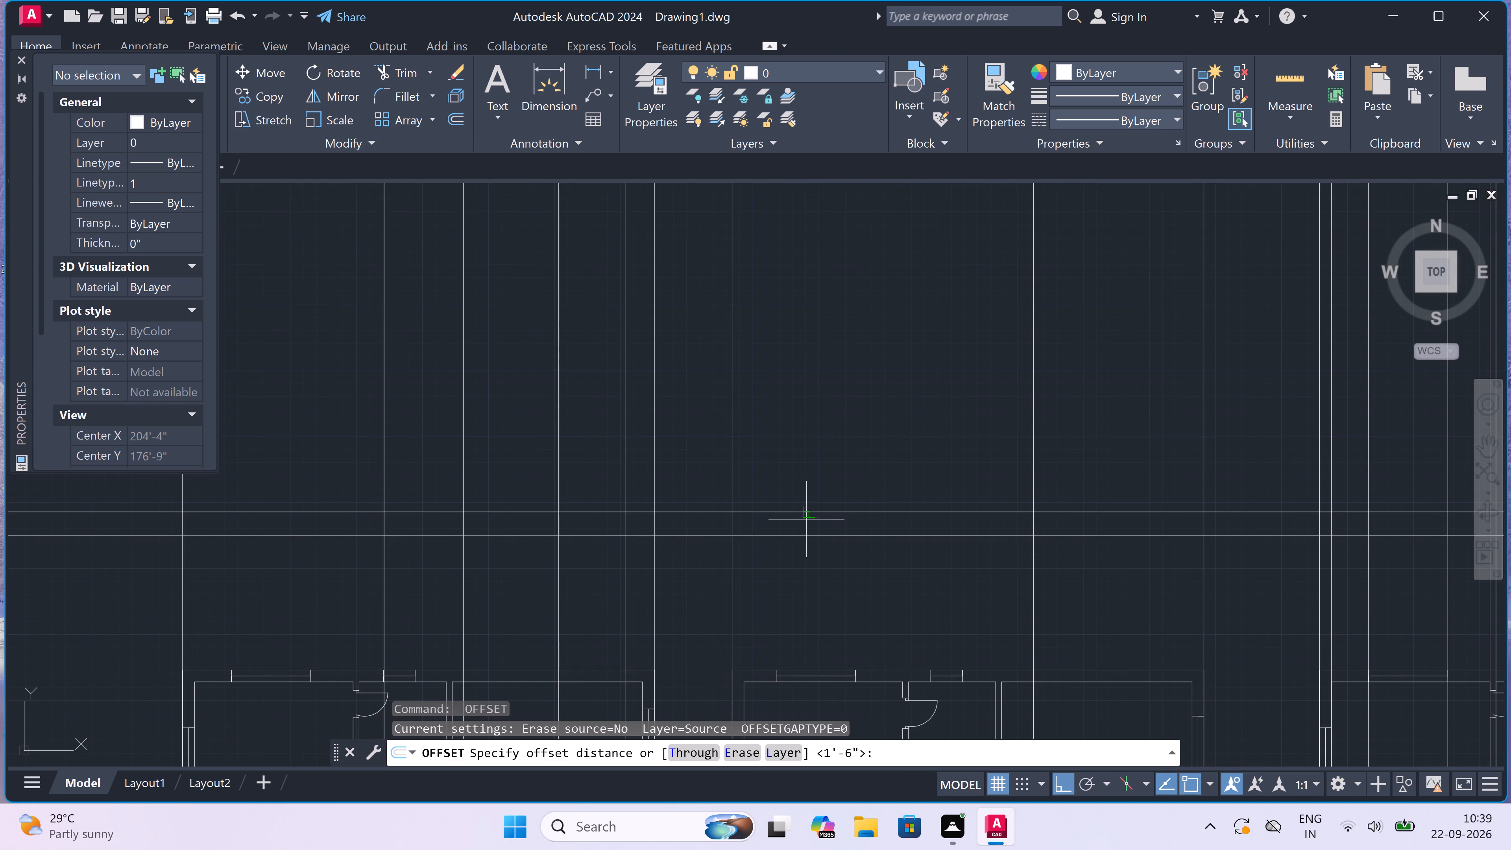
left_click_drag(805, 517, 805, 512)
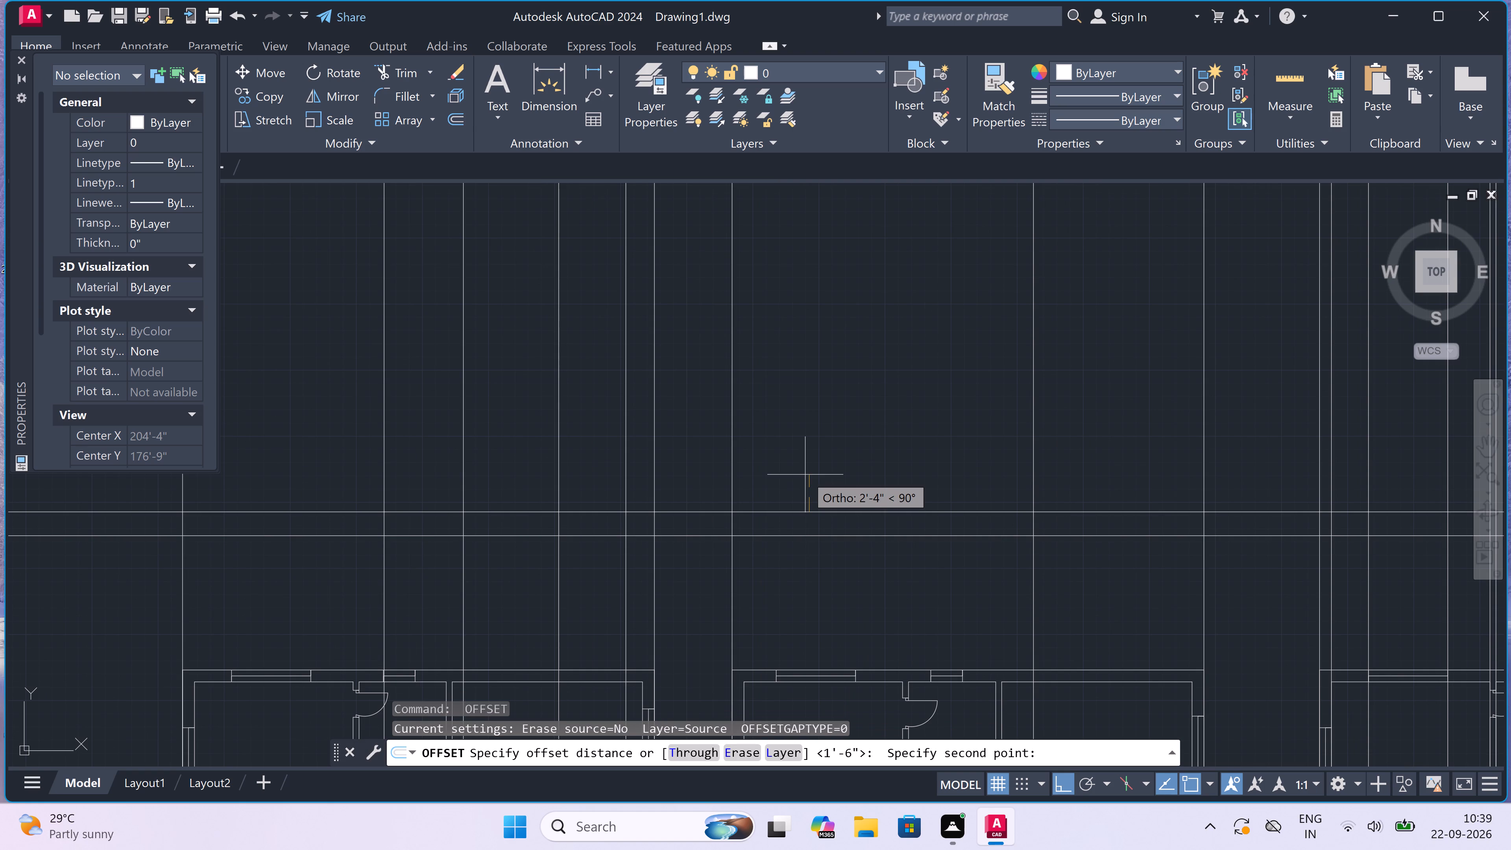
type("3'")
key("space")
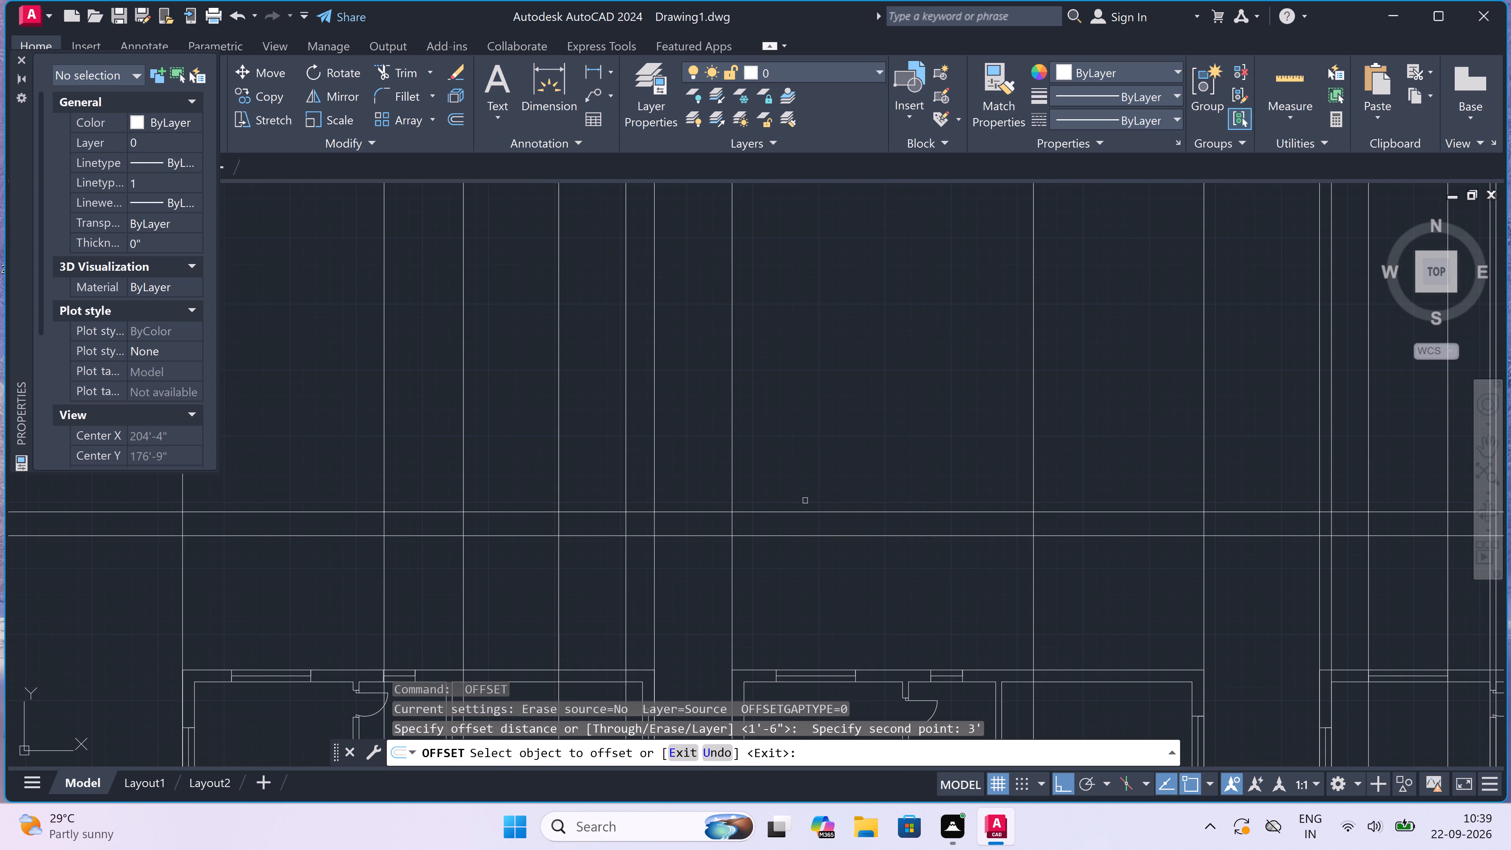
left_click_drag(808, 512, 807, 506)
left_click(805, 486)
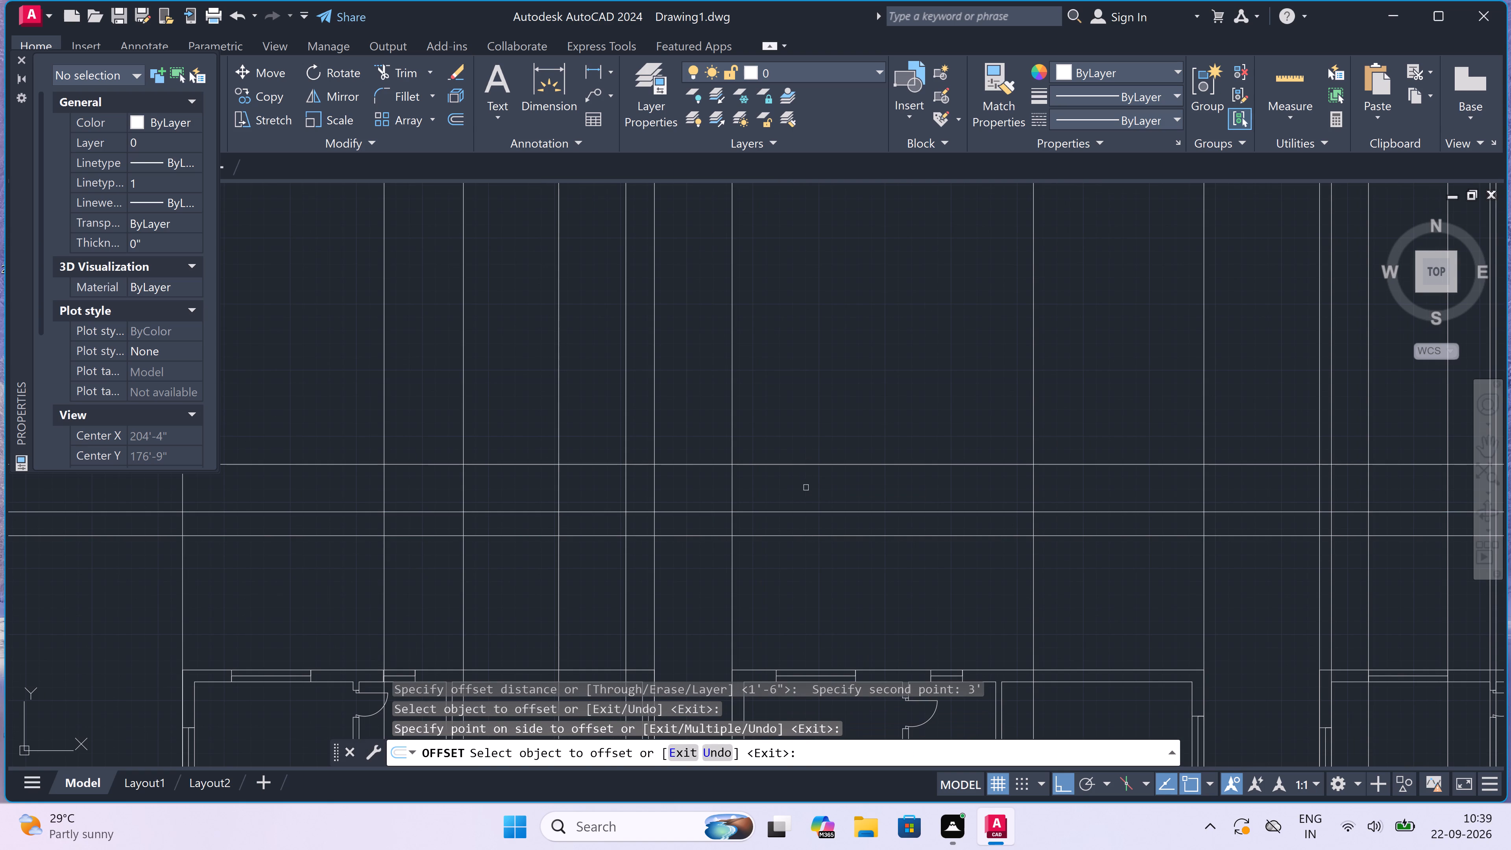
key("Escape")
Offset the topmost horizontal construction line 4' upward.
scroll(811, 444, "up", 1)
key("space")
left_click(811, 473)
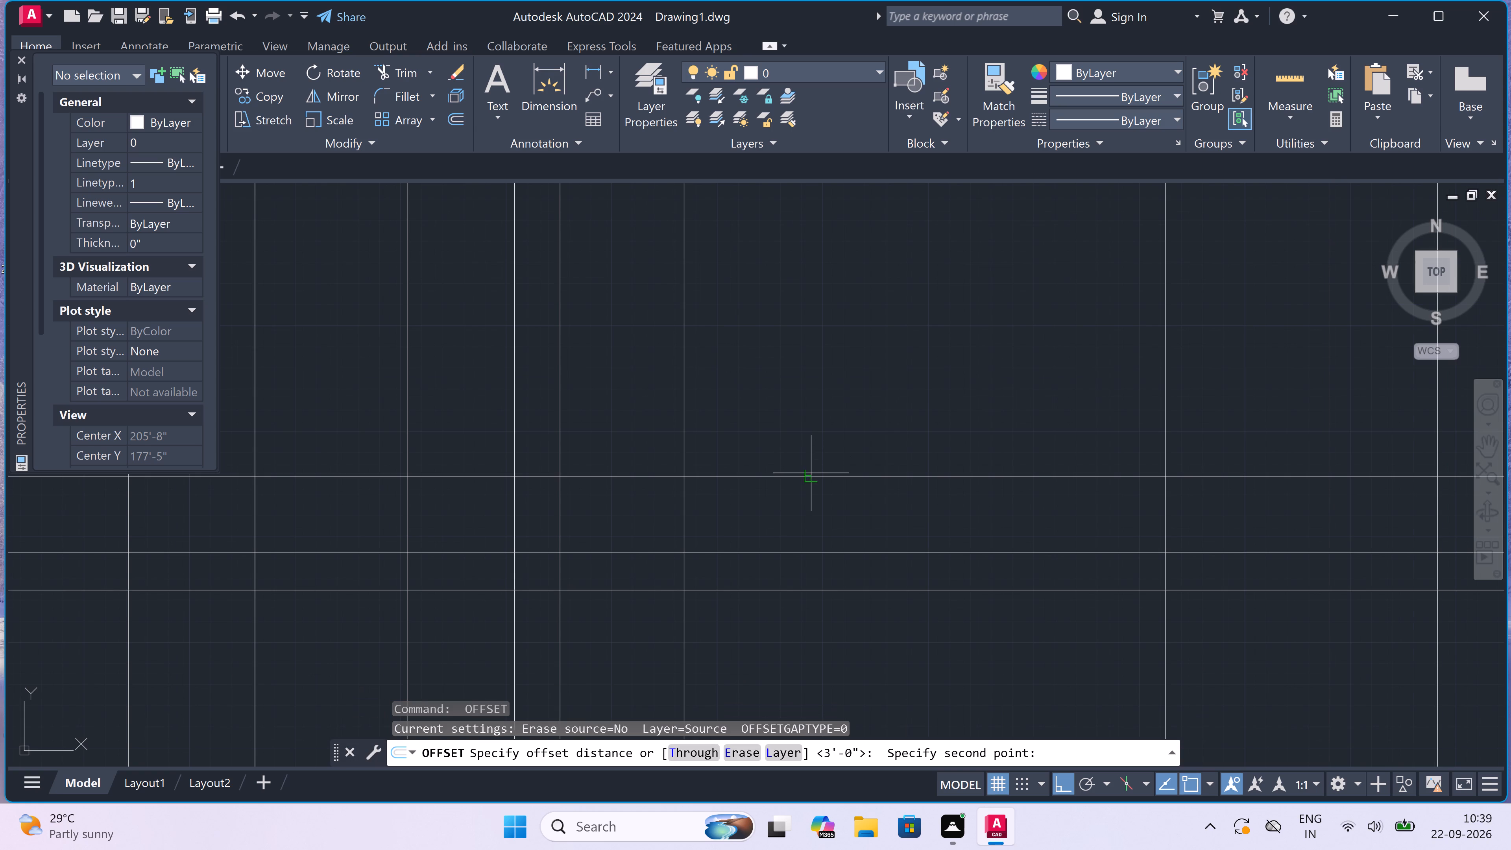
type("4'")
key("space")
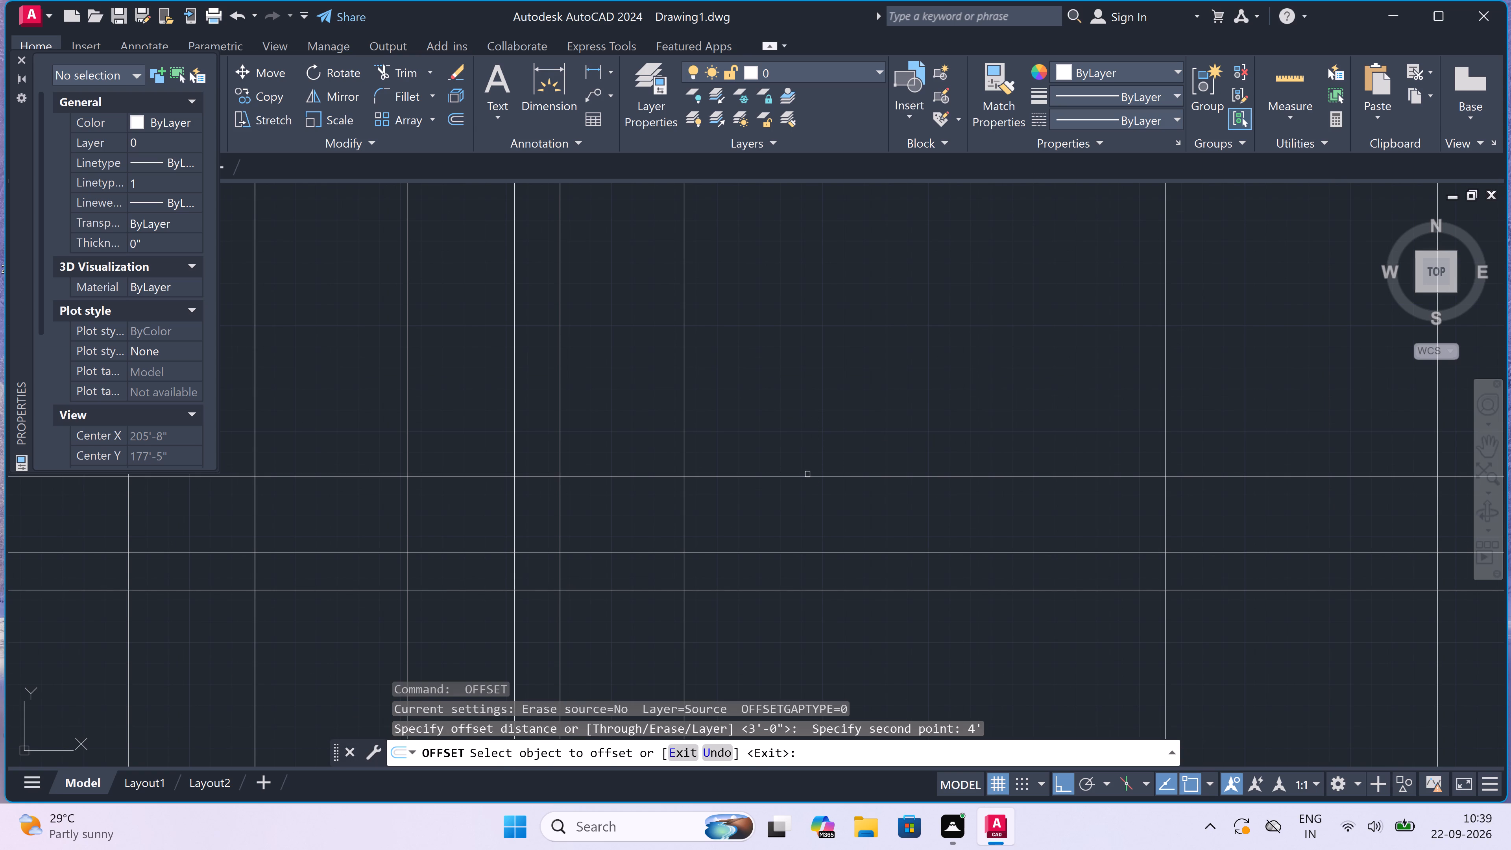
left_click_drag(807, 475, 806, 469)
left_click(806, 429)
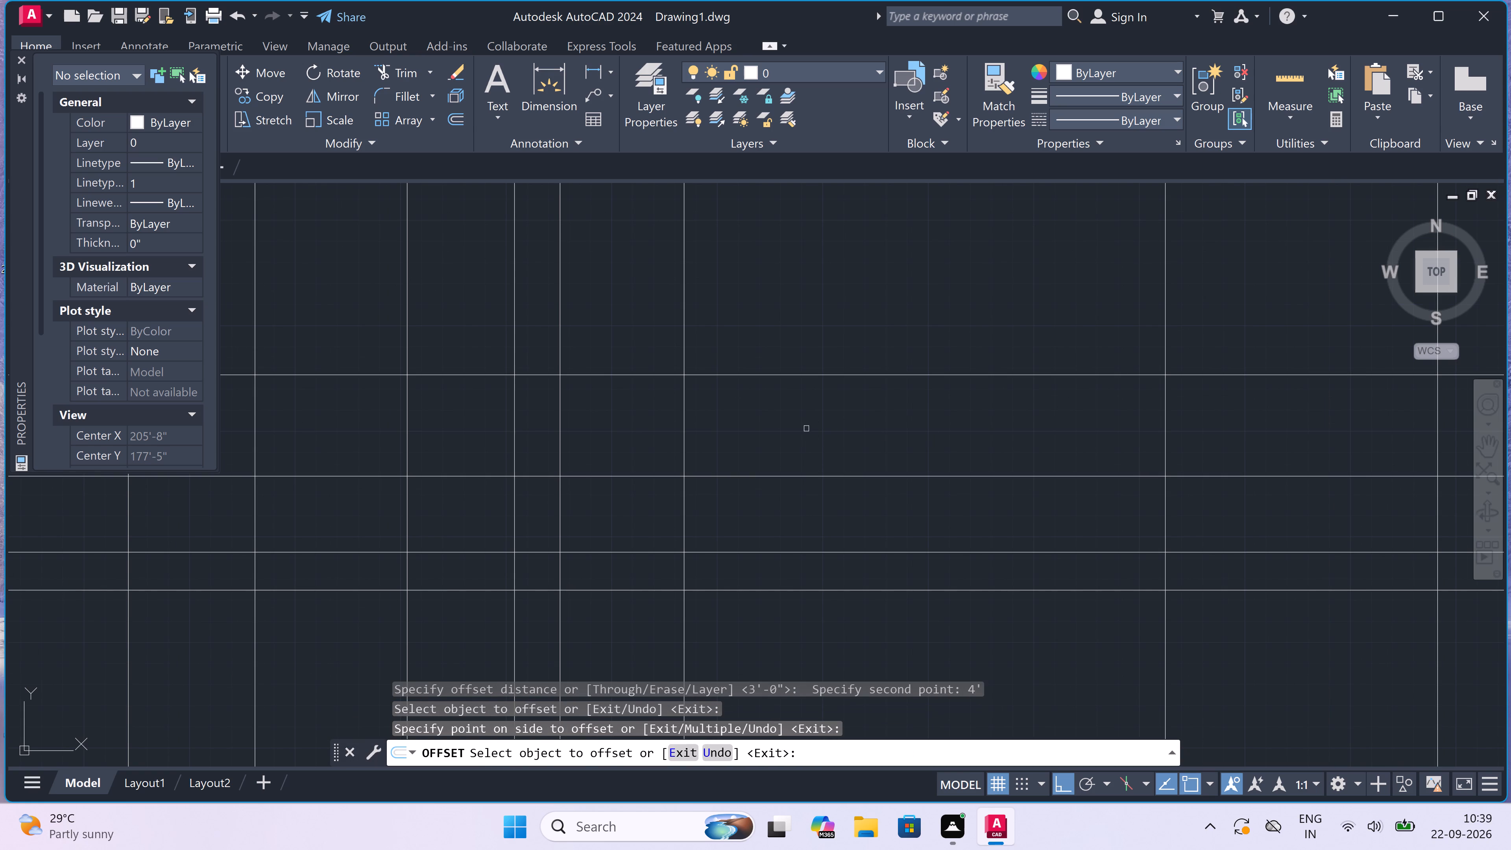
key("Escape")
Offset the topmost horizontal construction line, the one made by the 4' offset, 3' upward.
scroll(806, 429, "down", 2)
scroll(804, 390, "up", 3)
key("space")
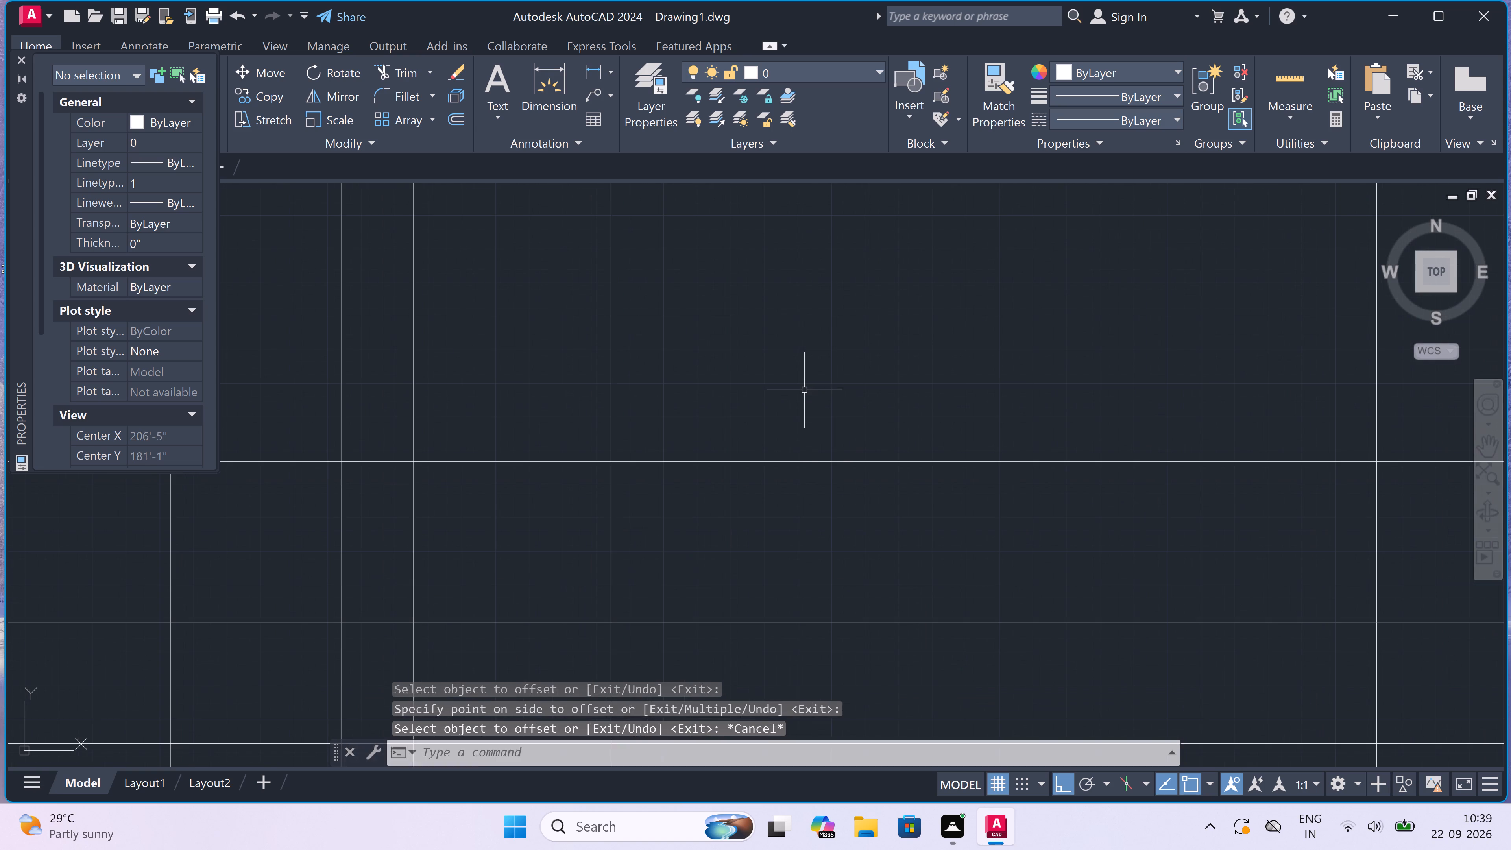
left_click(803, 462)
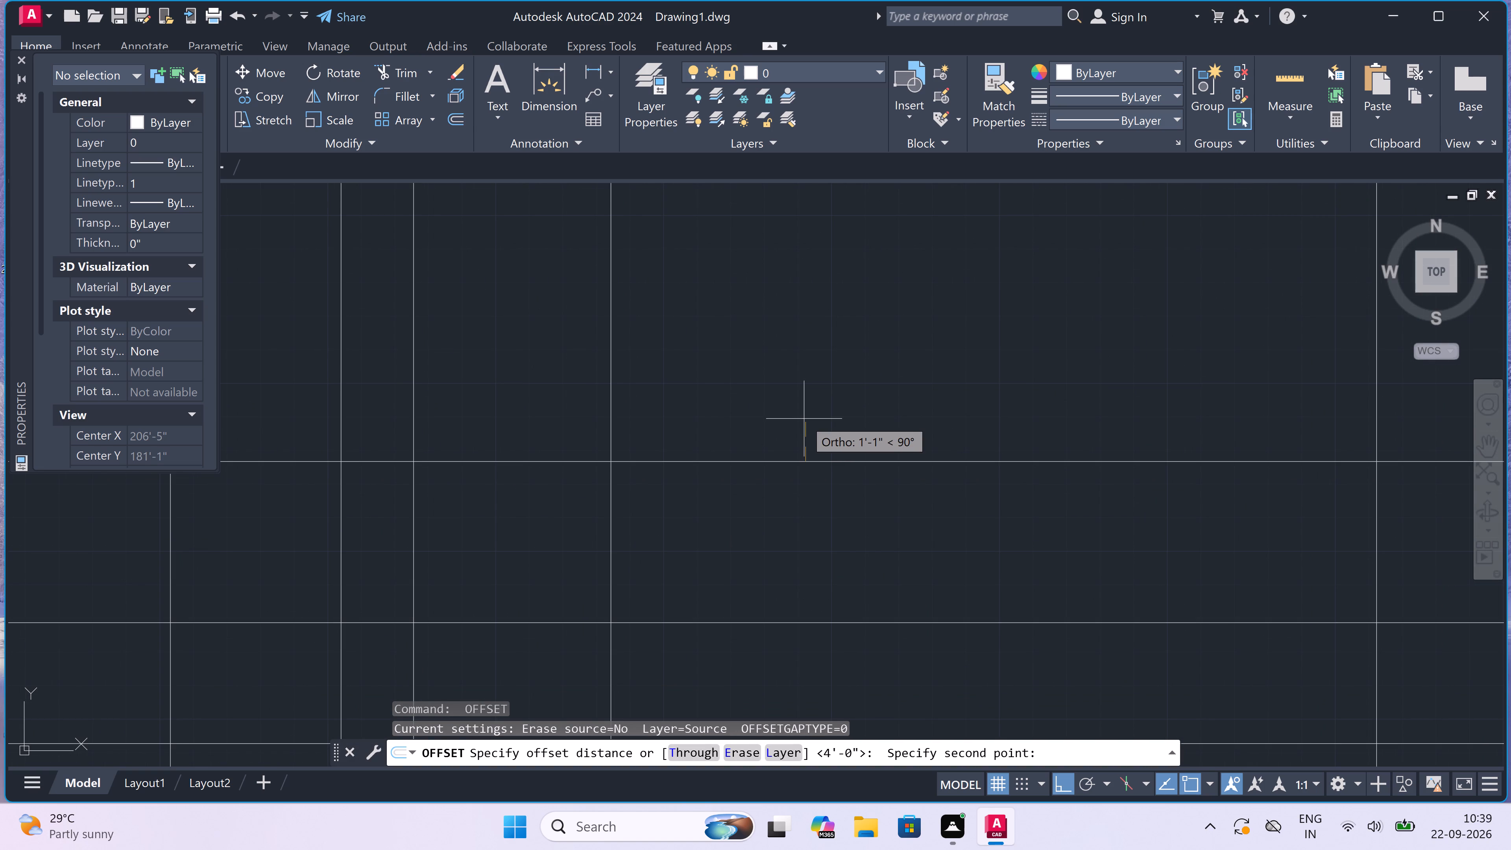
type("3'")
key("space")
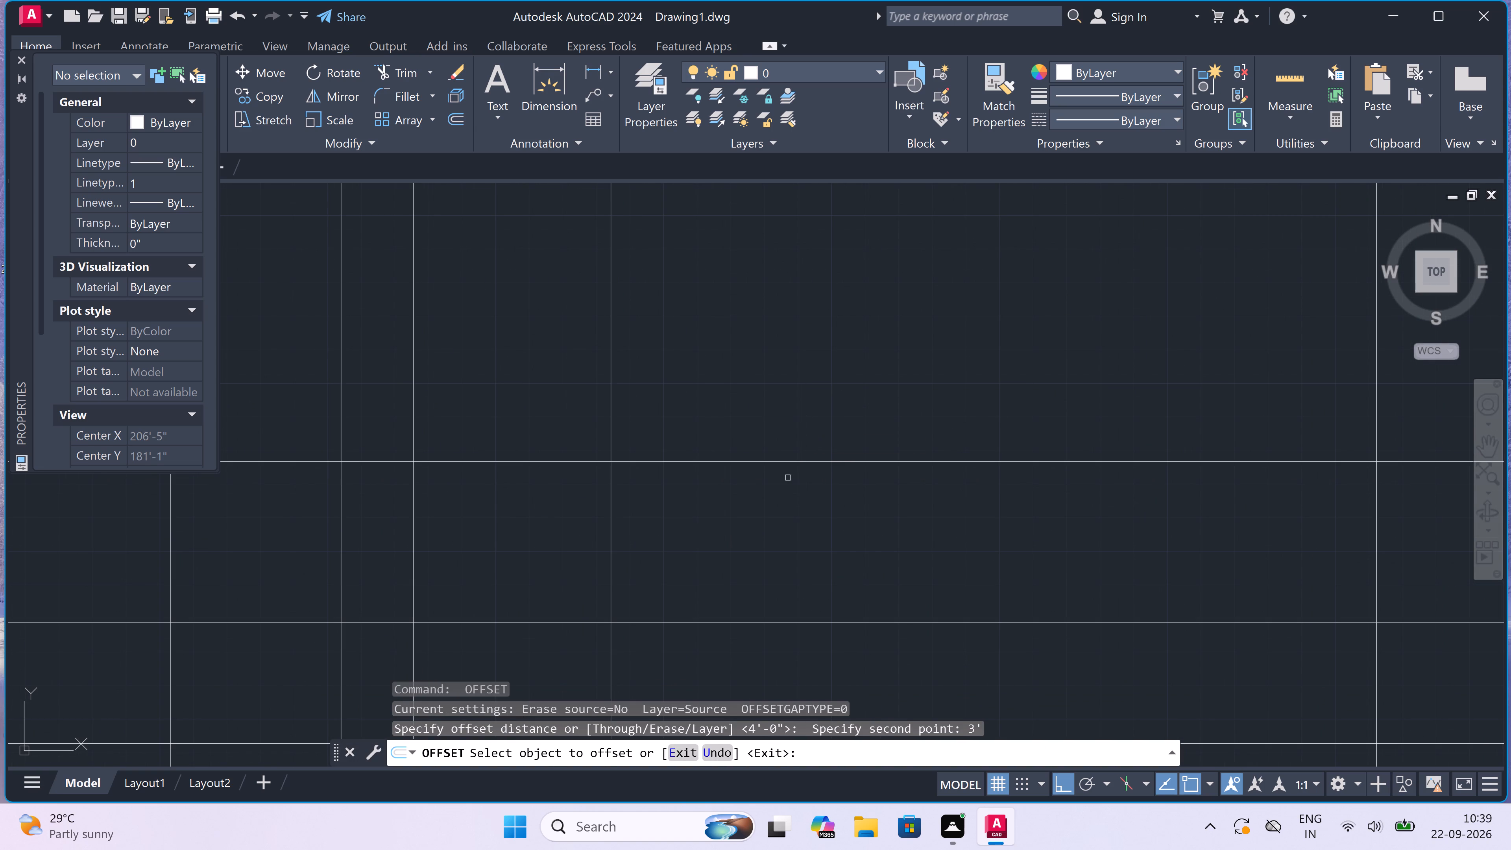
left_click(790, 458)
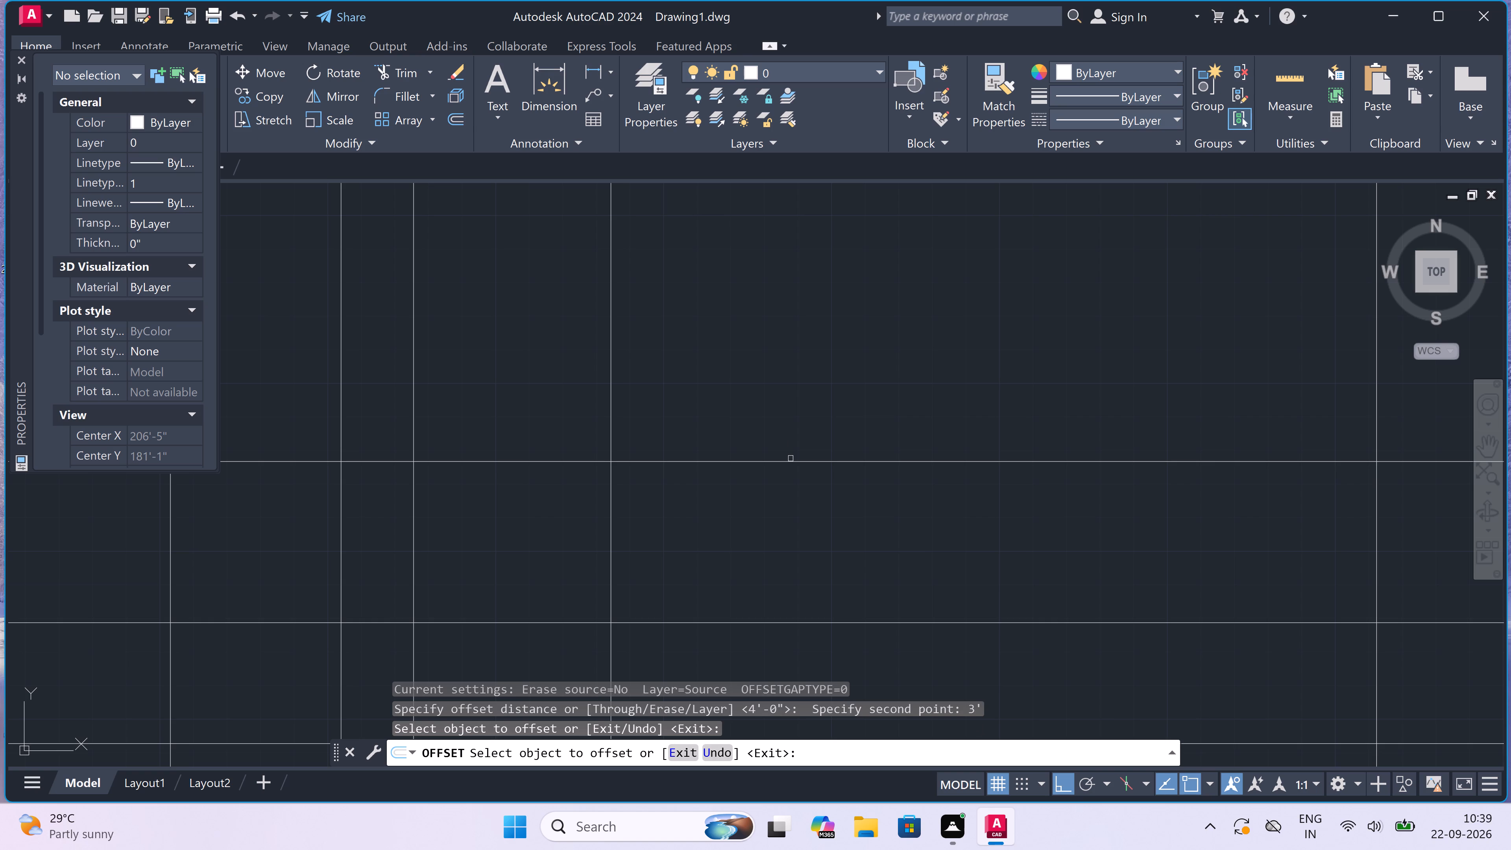
left_click_drag(791, 463, 791, 456)
left_click(787, 439)
scroll(787, 439, "down", 1)
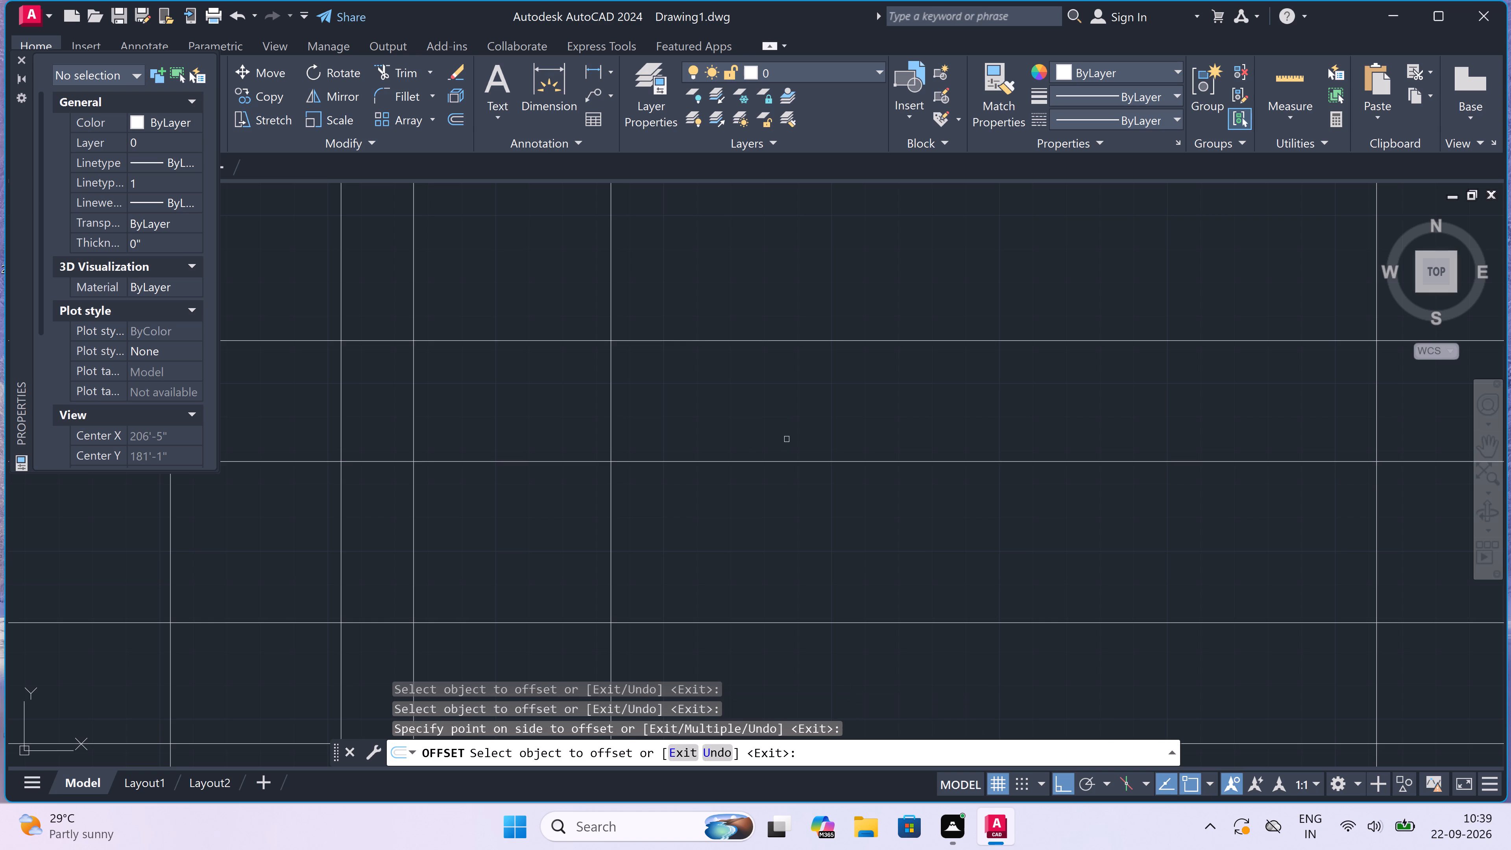
scroll(787, 439, "down", 2)
scroll(795, 378, "up", 1)
key("Escape")
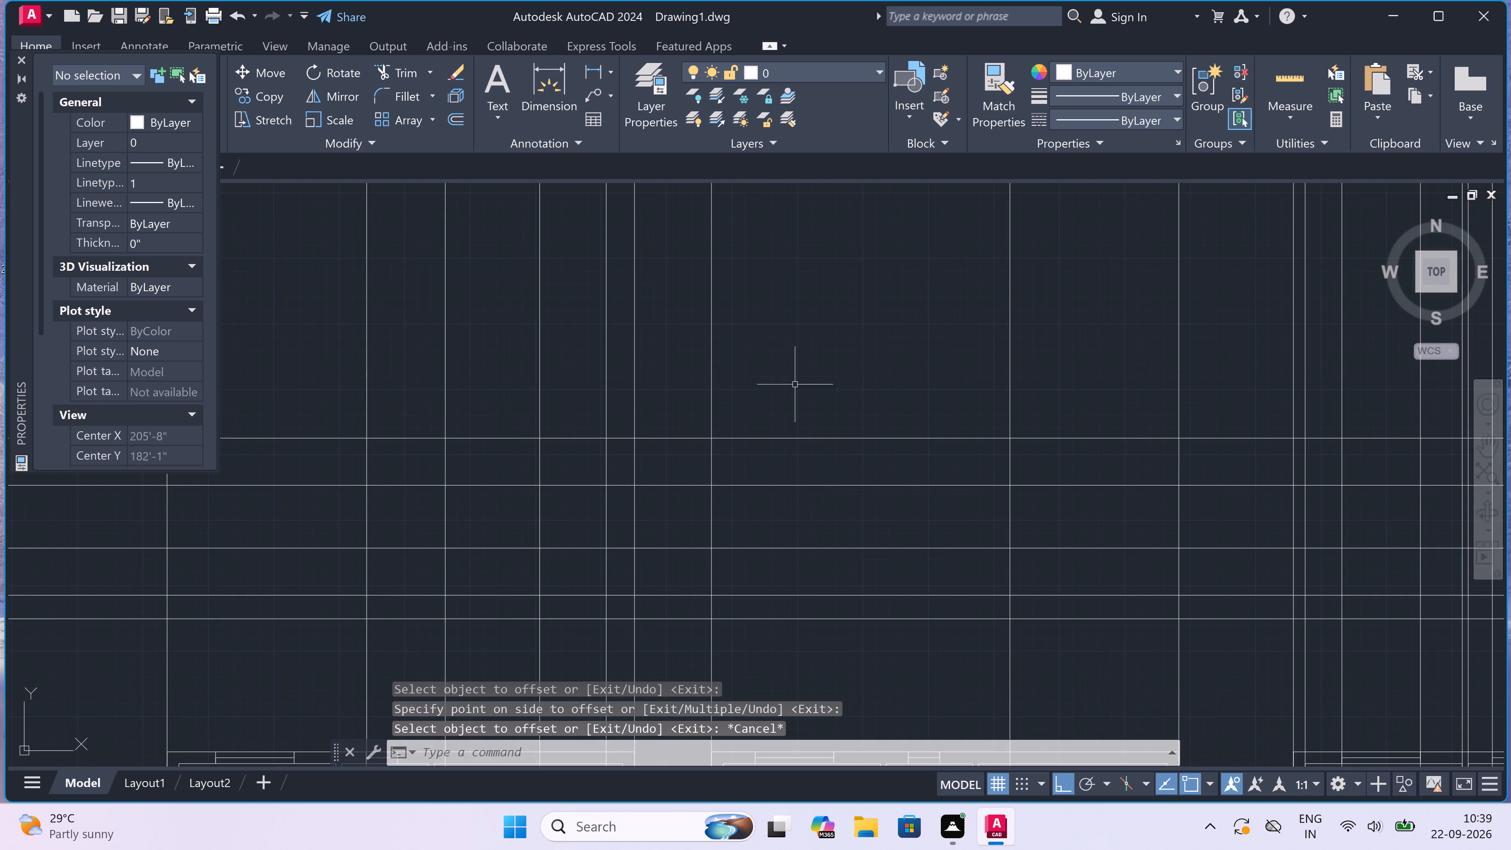
Offset the topmost horizontal construction line 6" upward.
scroll(791, 394, "up", 2)
key("space")
left_click(798, 504)
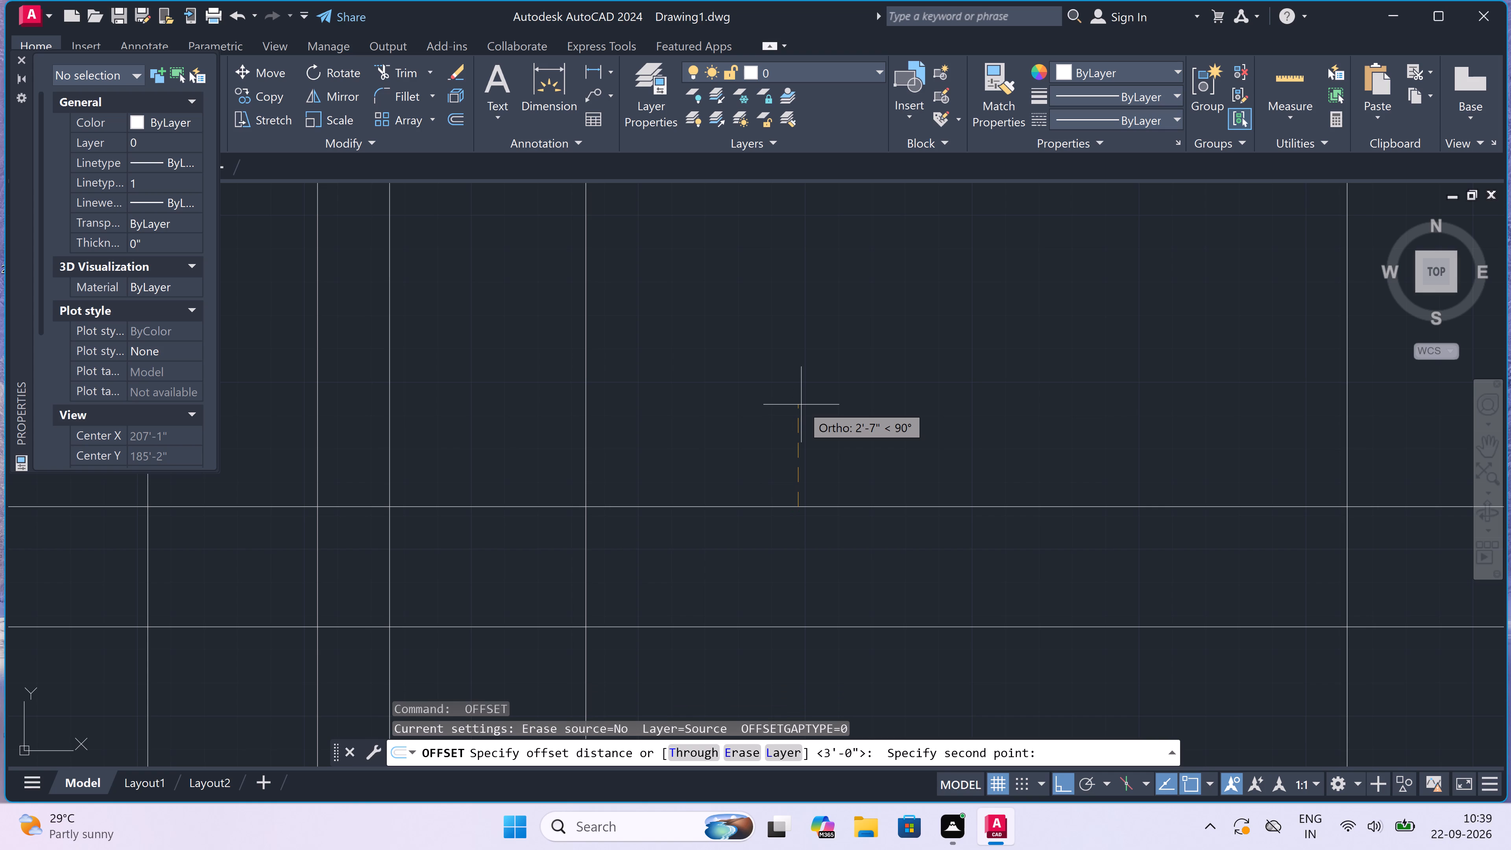
type("6\"")
key("space")
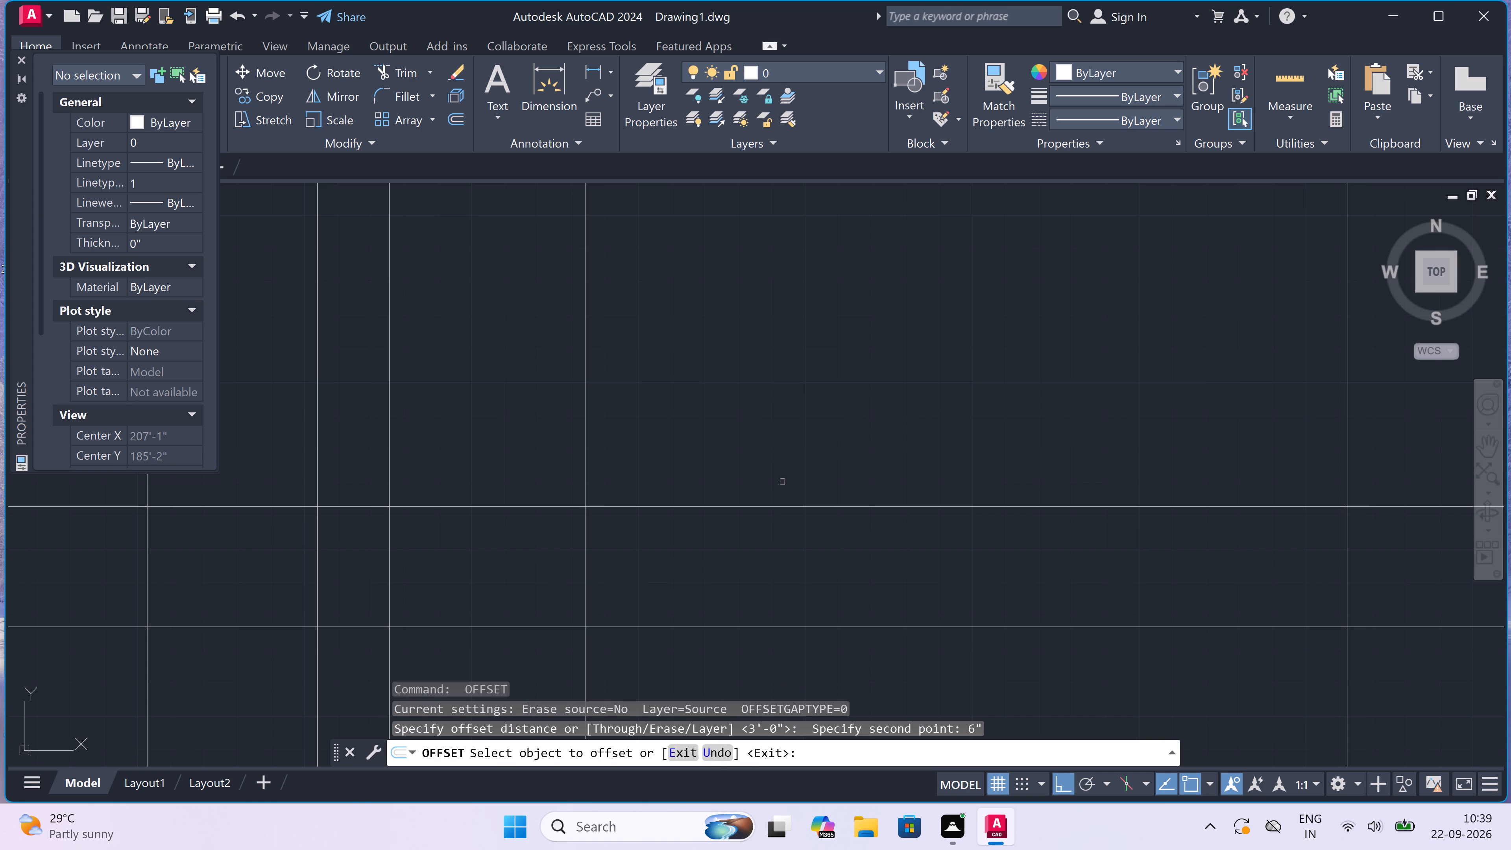
left_click_drag(784, 508, 778, 473)
left_click(774, 448)
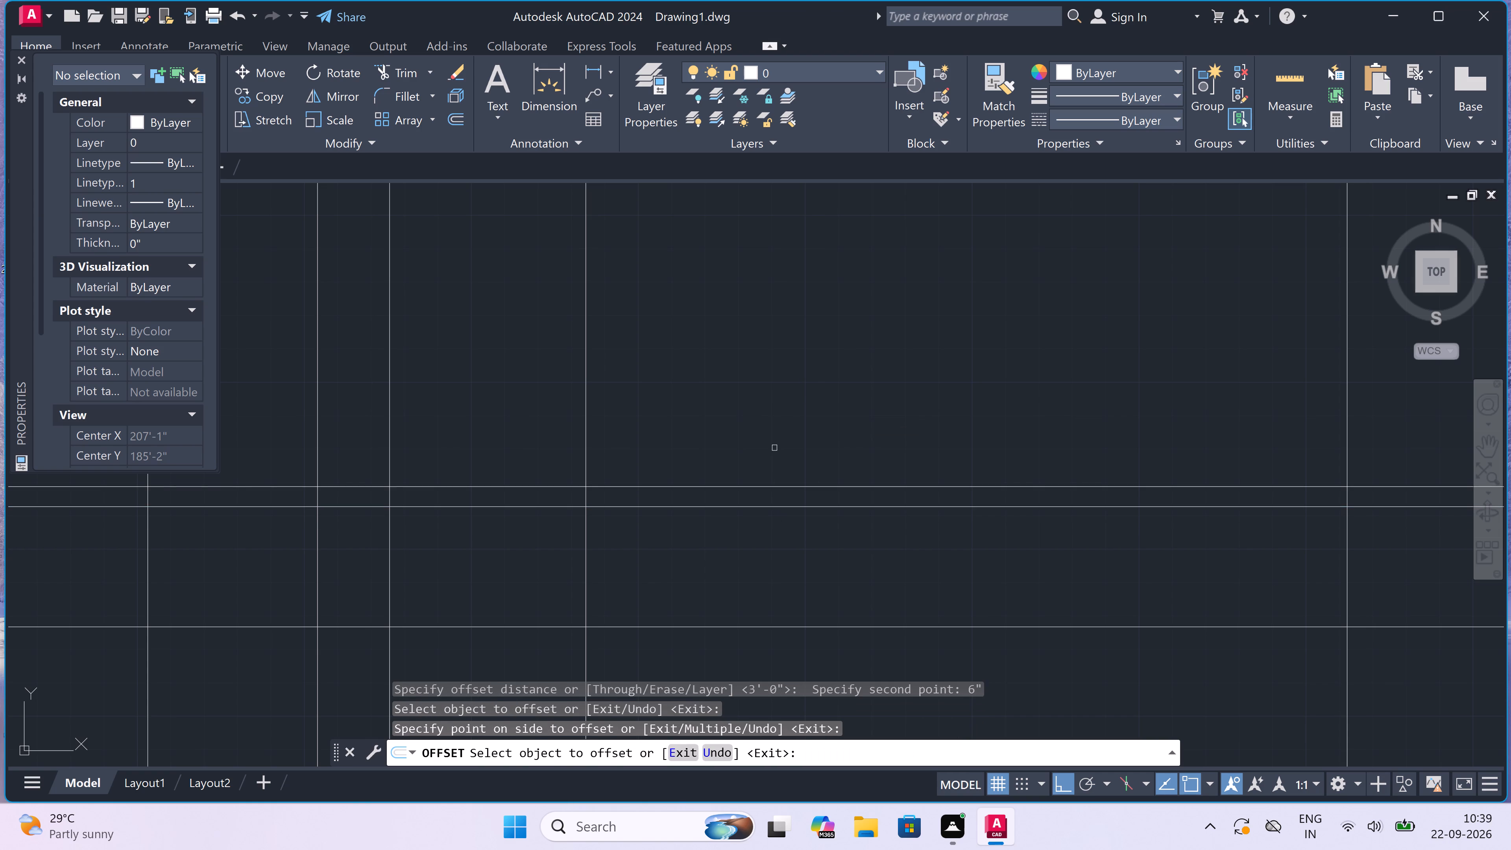
key("Escape")
Offset the topmost horizontal construction line, the one made by the 6" offset, 3'6" upward.
key("space")
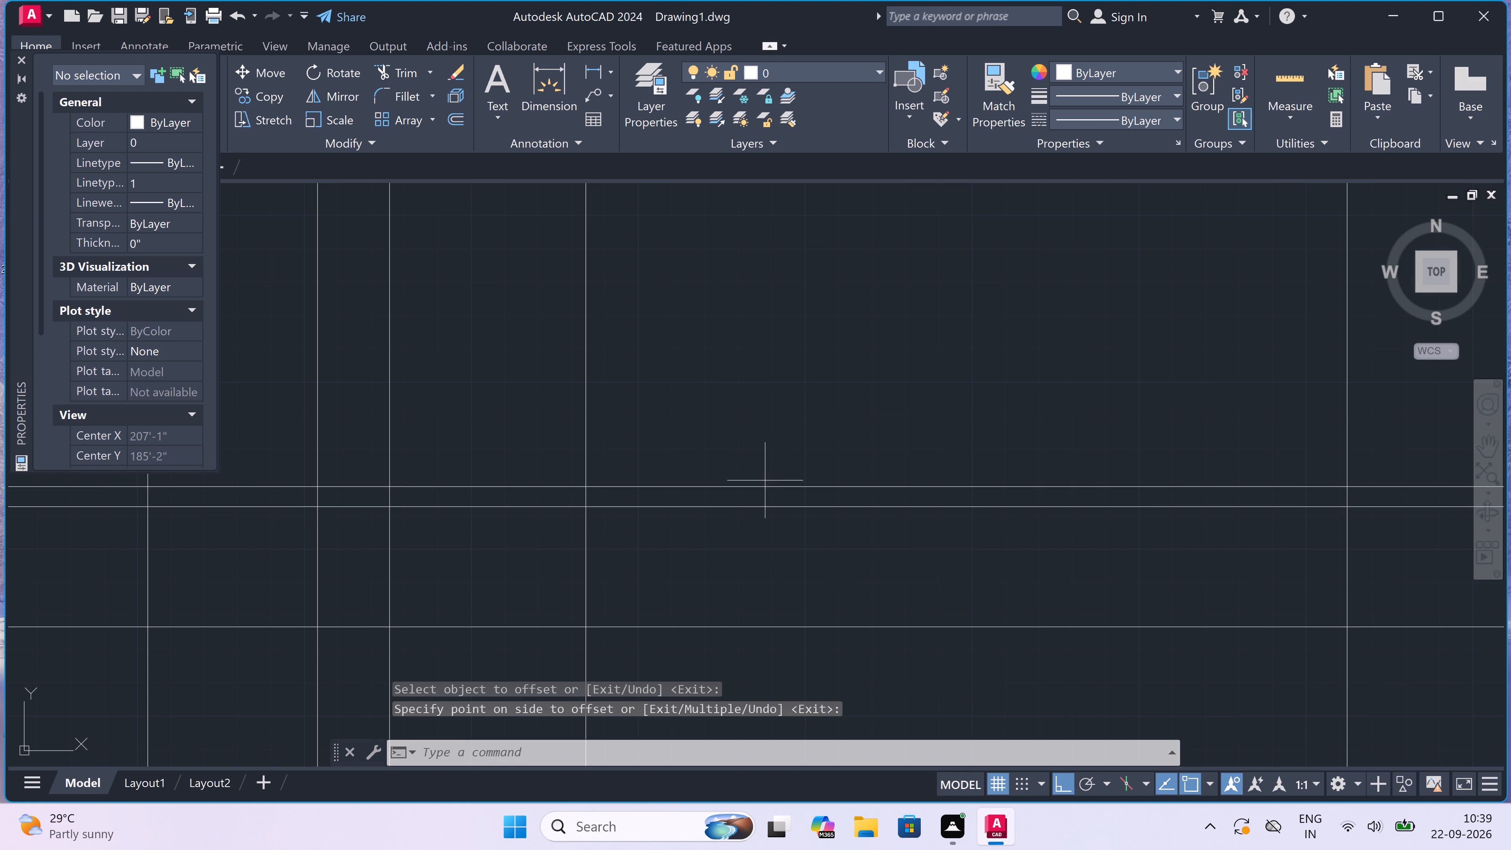
left_click(765, 482)
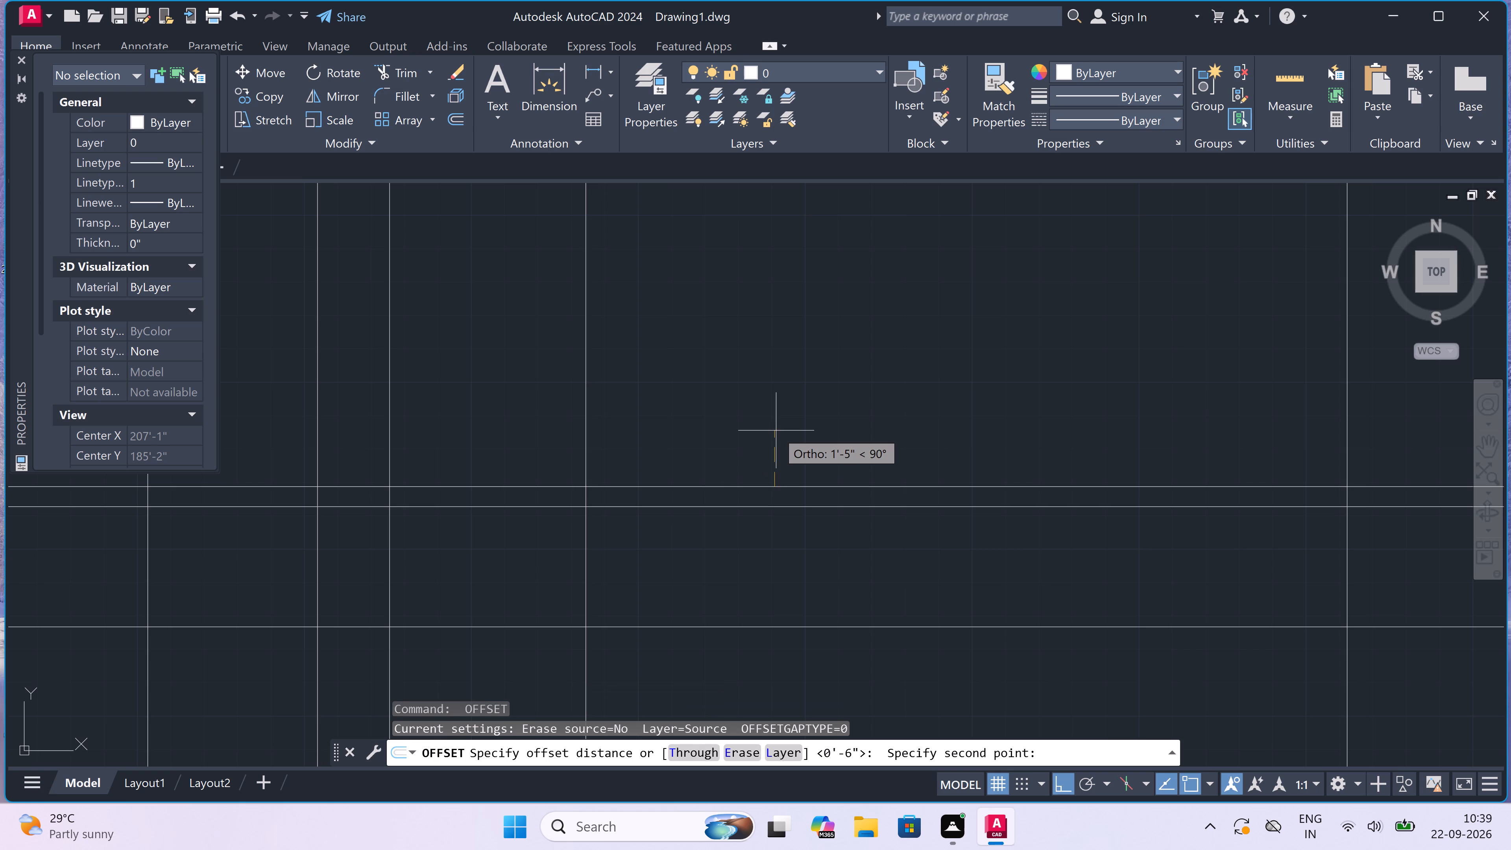
type("3'6\"")
key("space")
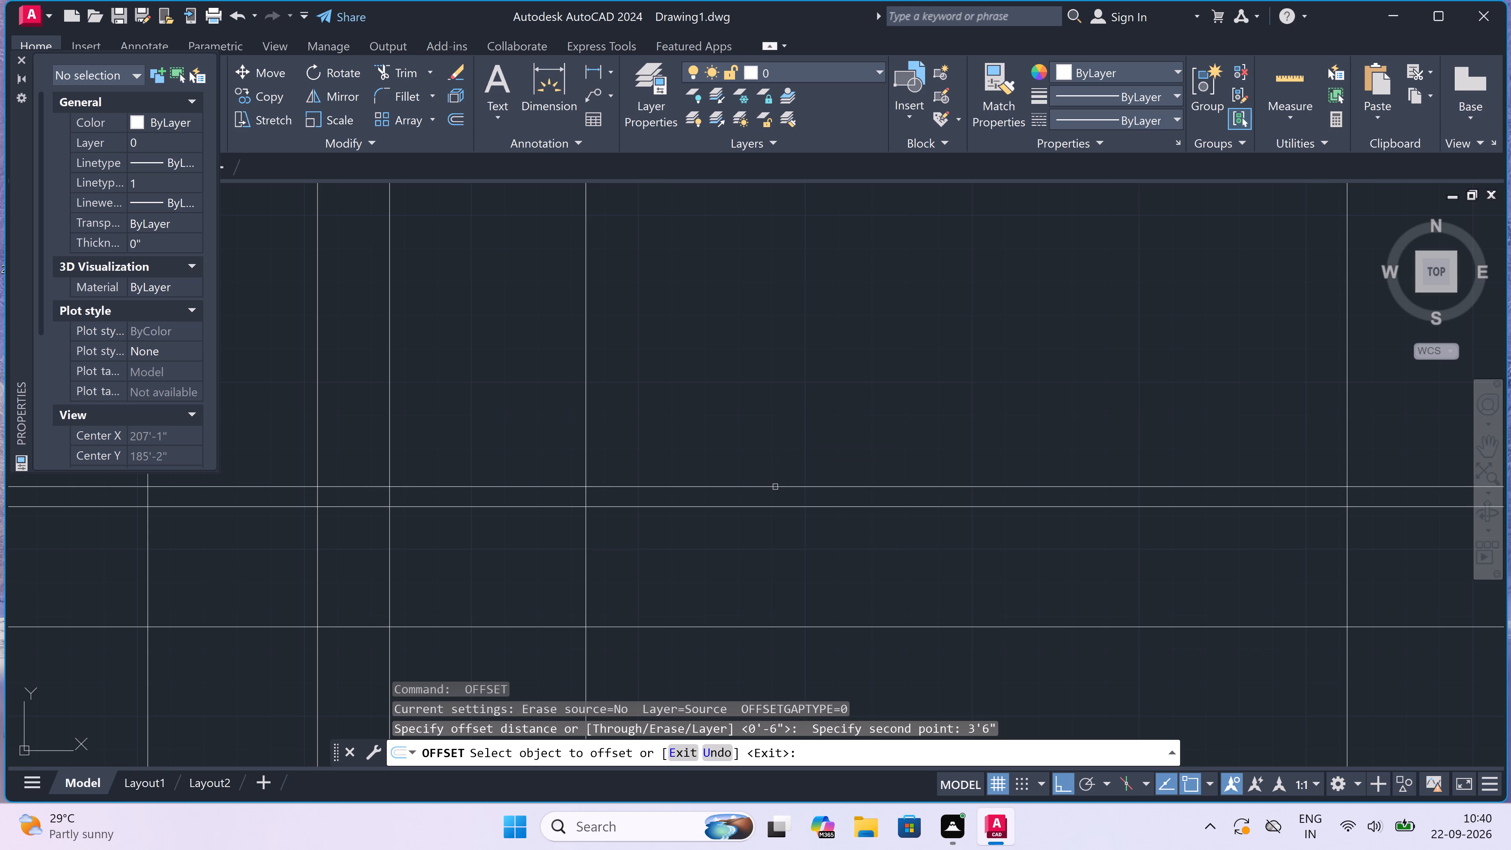
left_click_drag(775, 487, 774, 475)
left_click(774, 434)
key("Escape")
Trim all vertical projection lines above the topmost horizontal height line.
scroll(776, 433, "down", 3)
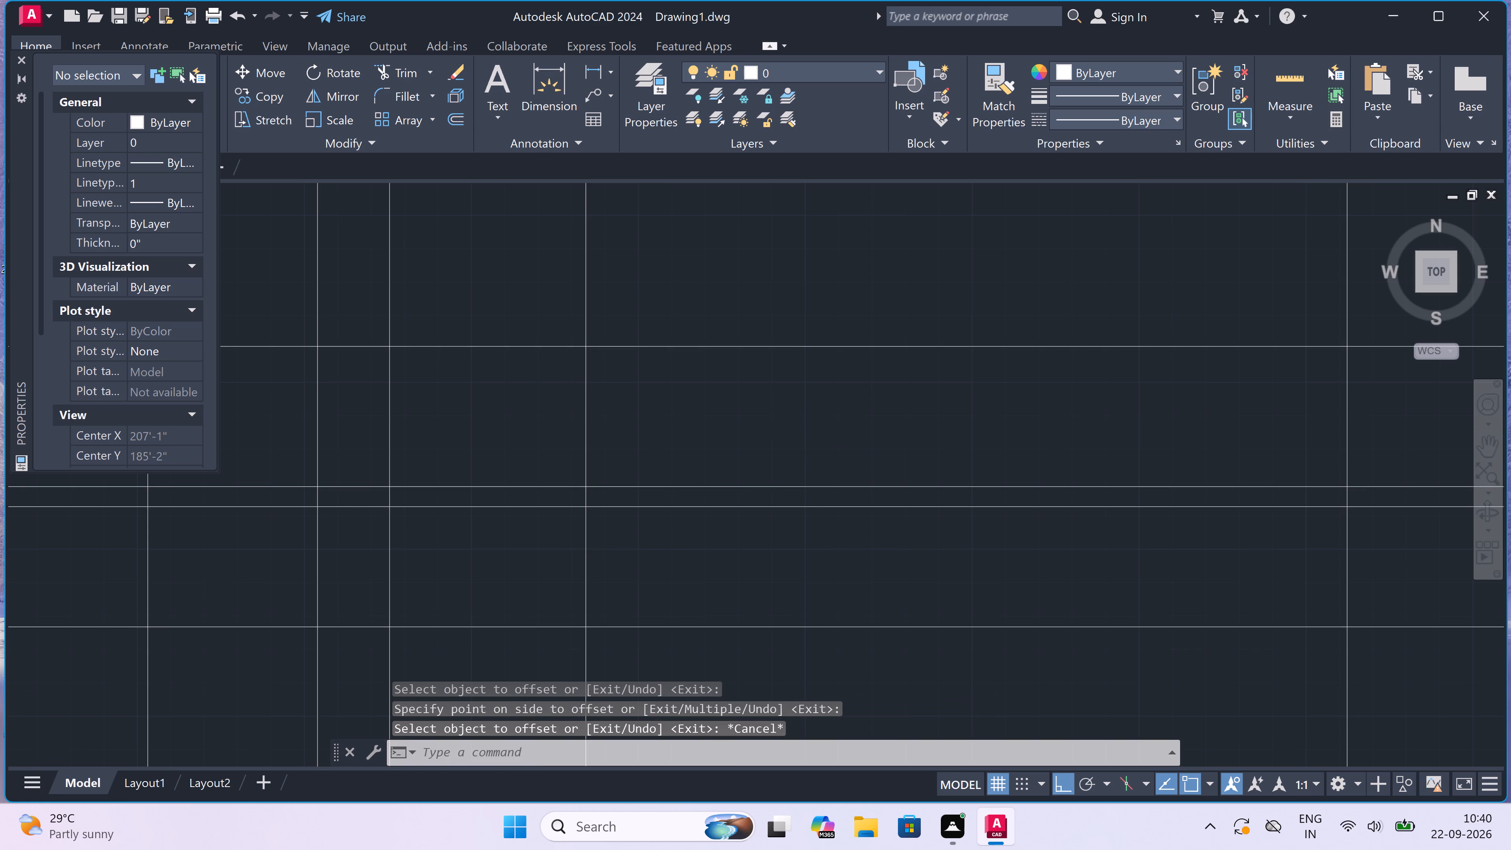
scroll(776, 433, "down", 1)
scroll(776, 432, "up", 1)
scroll(776, 432, "down", 1)
type("TR")
key("space")
left_click_drag(476, 379, 481, 379)
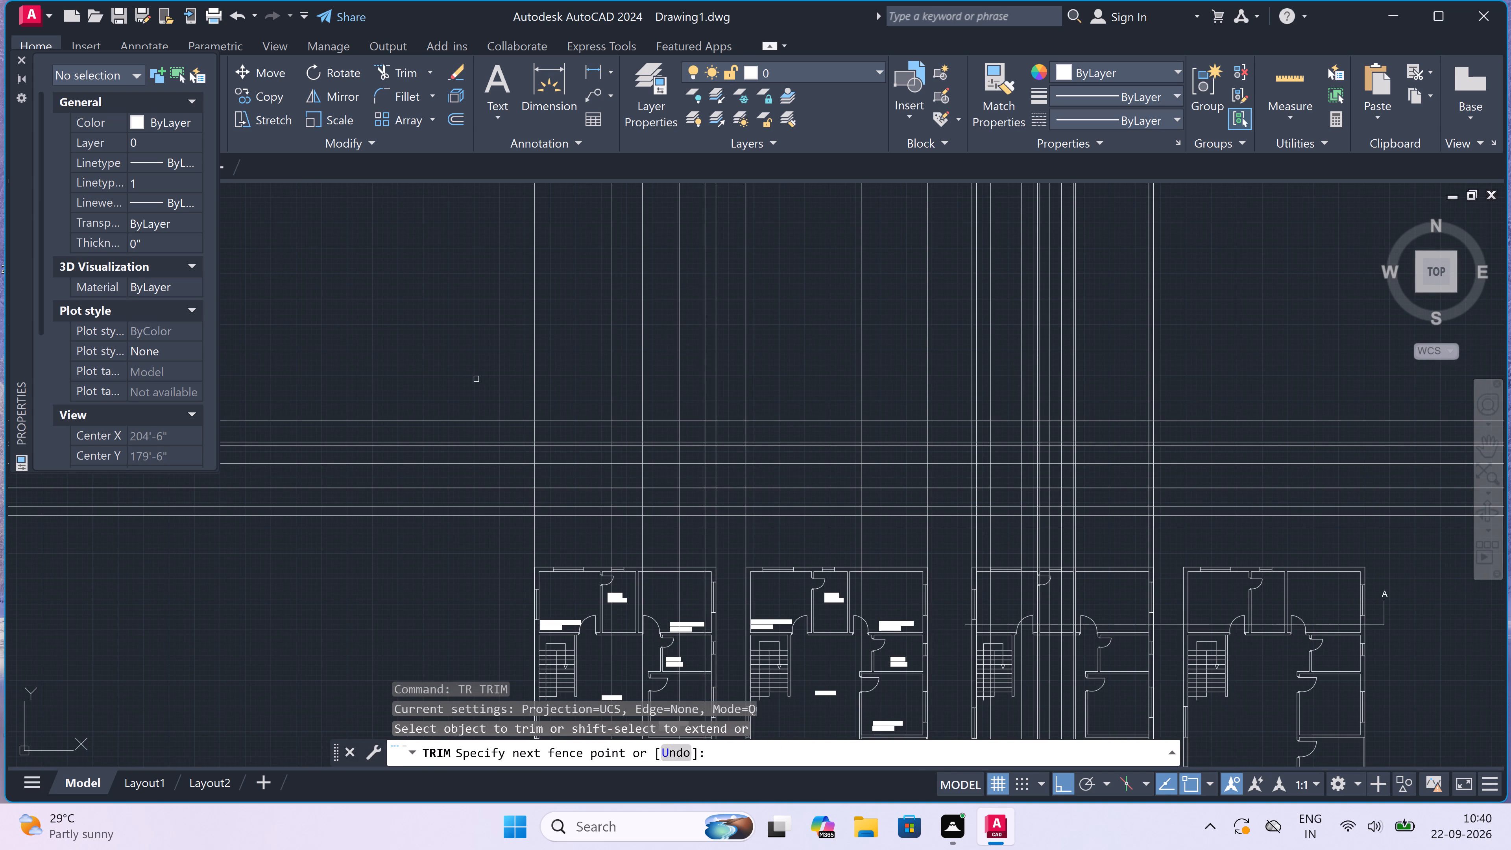
left_click(1183, 340)
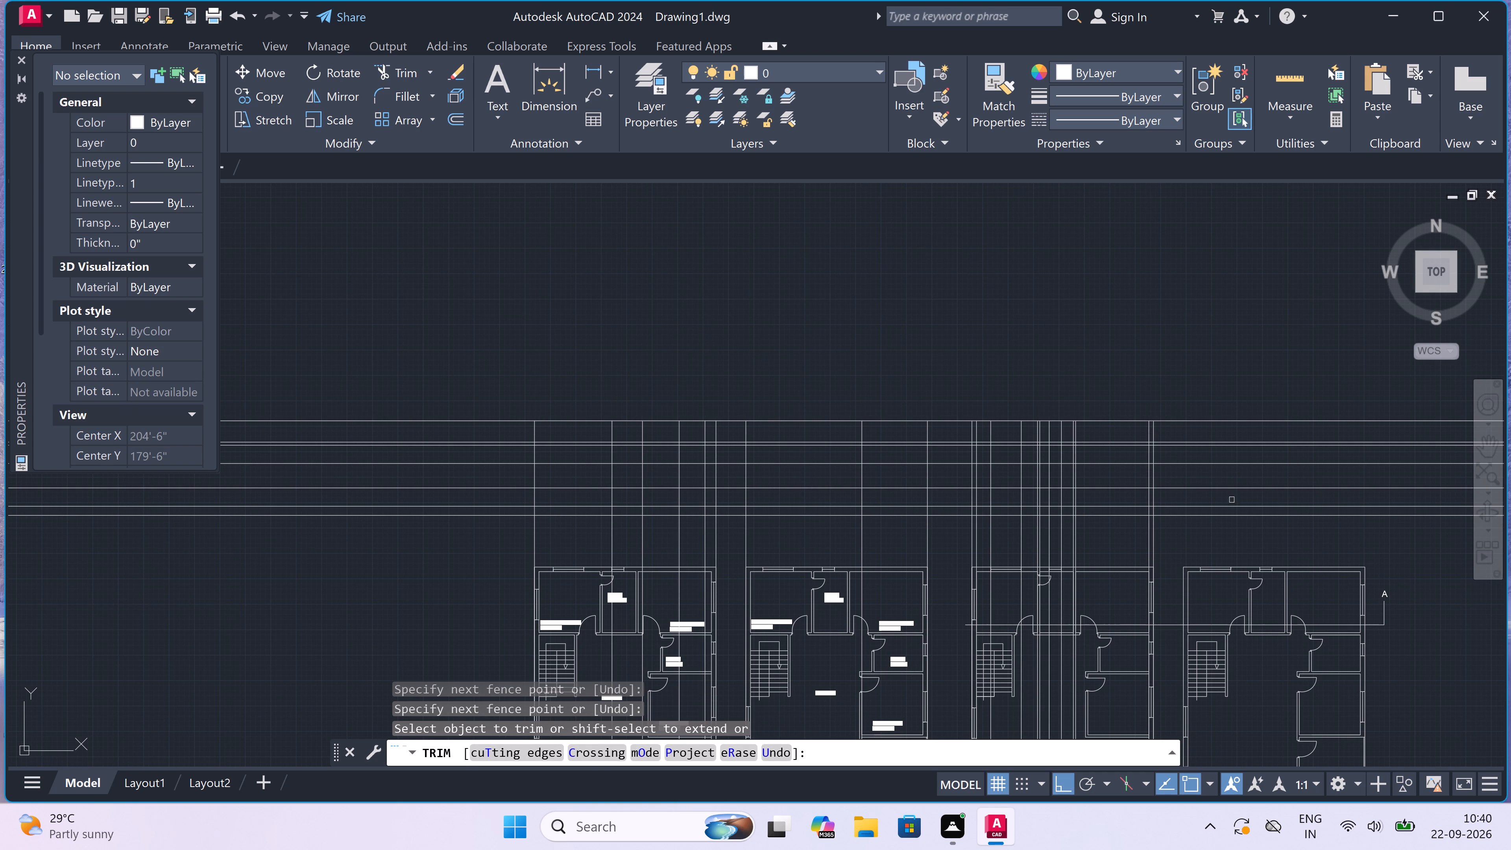
Trim the horizontal height lines beyond and between the three projected blocks, leaving a separate grid above each of the first three plans.
left_click(1222, 532)
double_click(1212, 408)
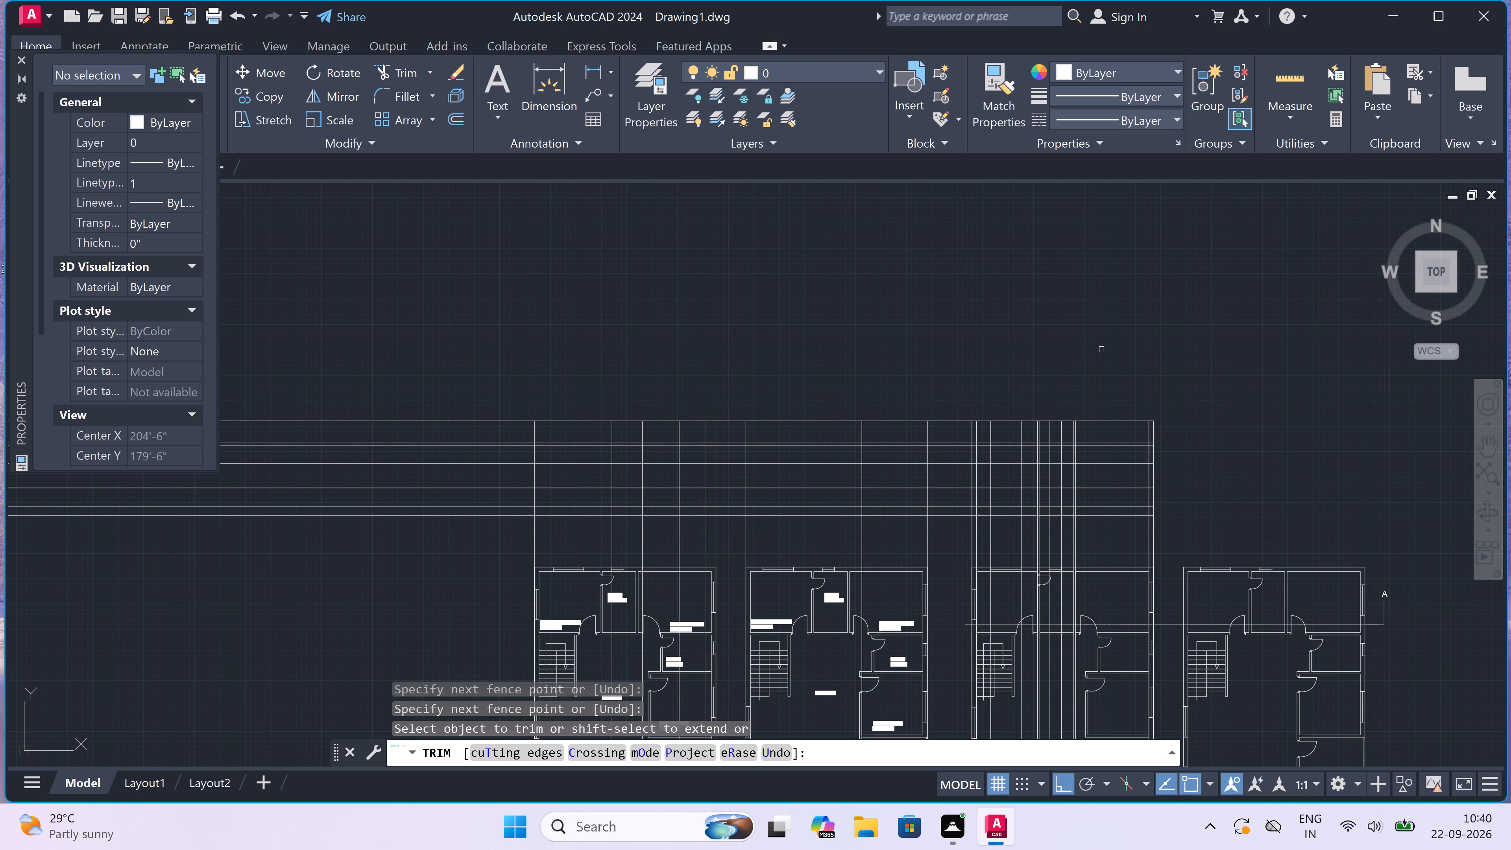
left_click(959, 528)
left_click(952, 407)
left_click_drag(497, 363, 497, 368)
left_click(461, 586)
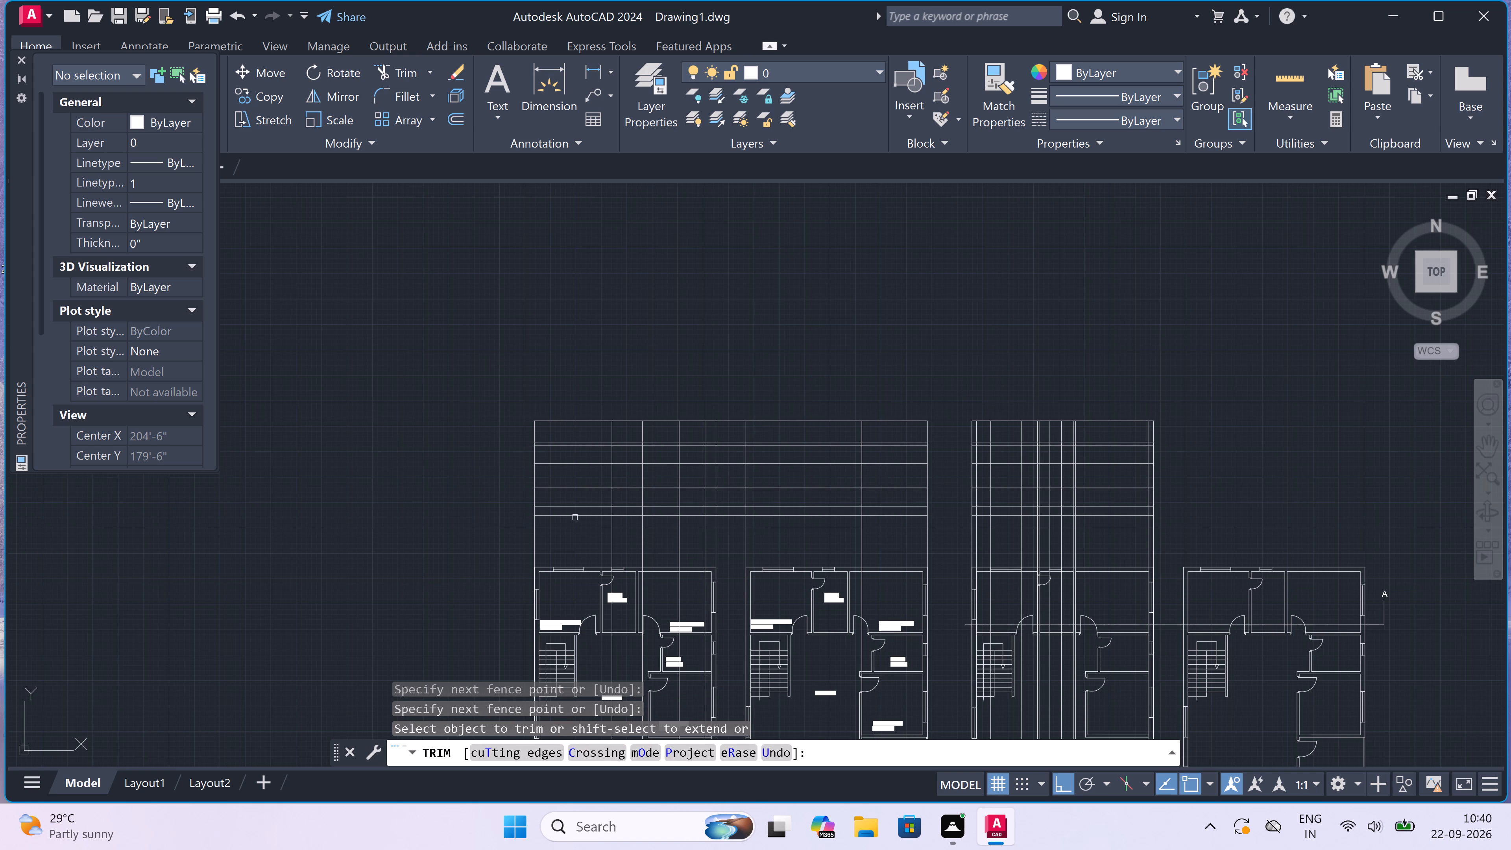
left_click_drag(725, 538, 725, 534)
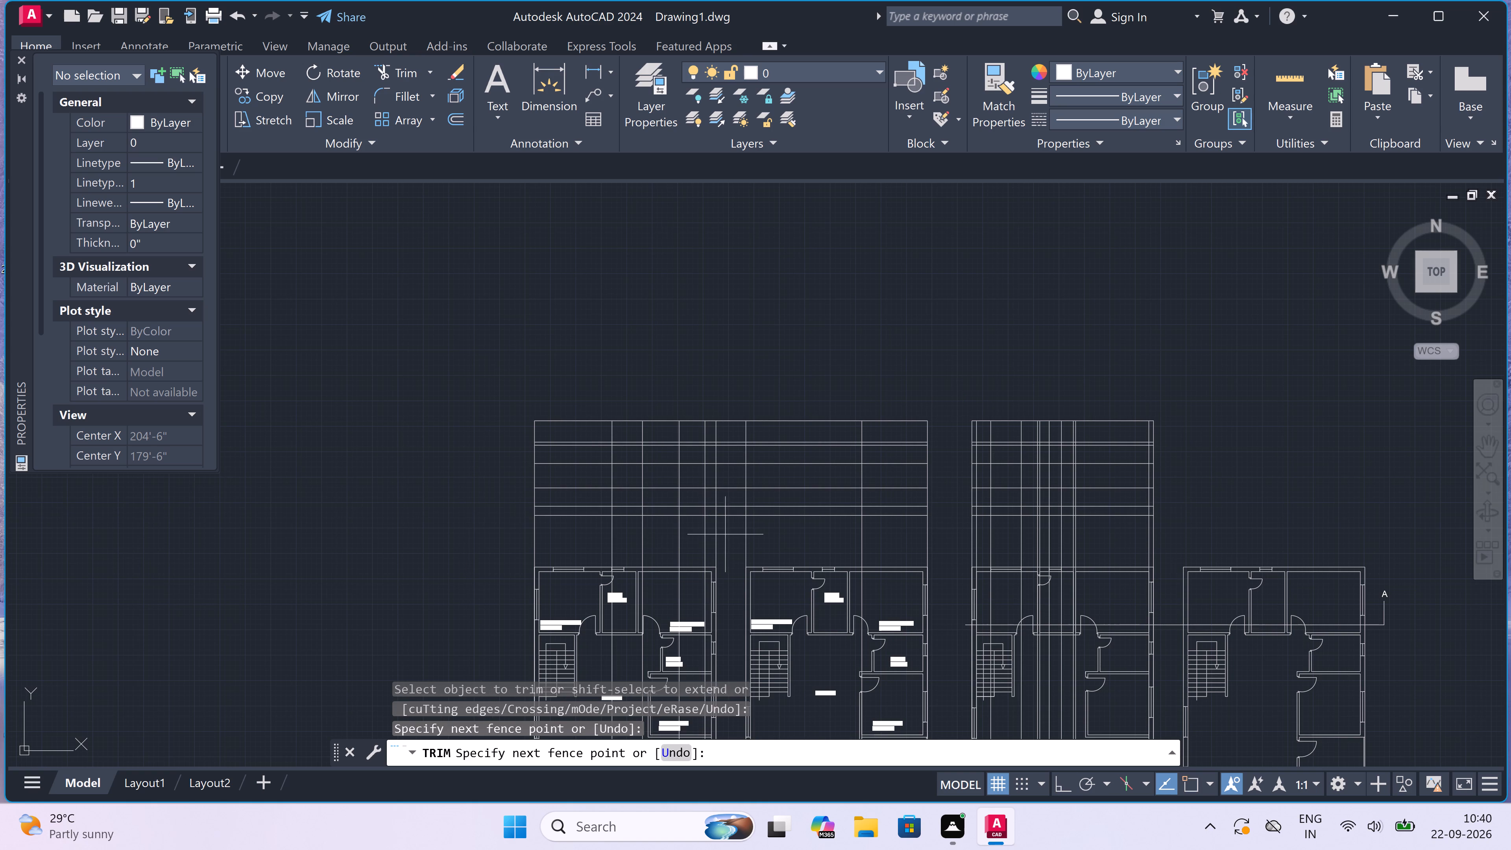
left_click(722, 390)
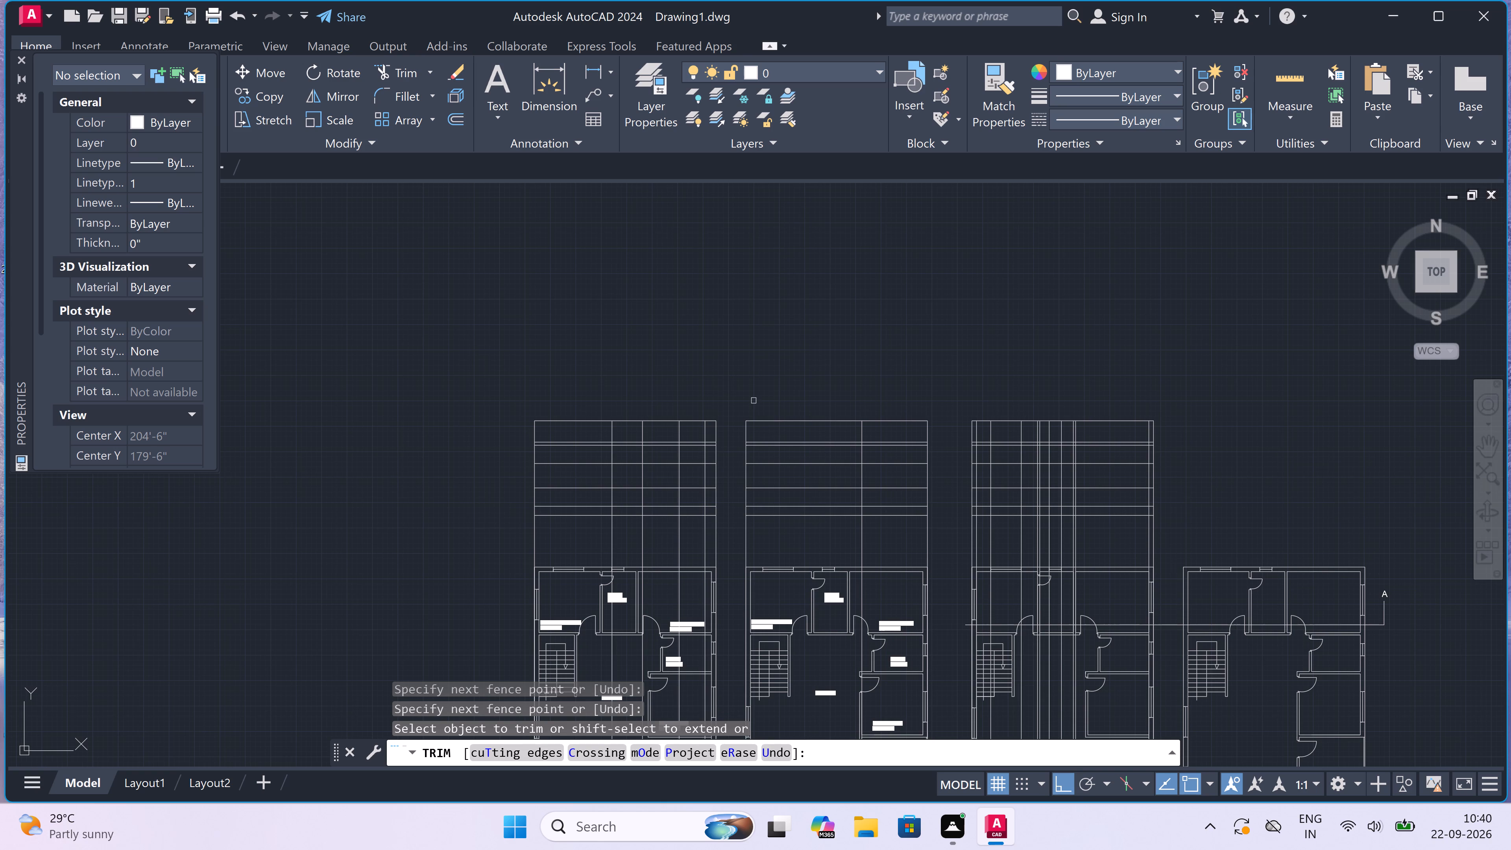
In the grid above the first floor plan, trim out the sill and lintel horizontals and the interior vertical between the two lowest lines.
left_click(811, 465)
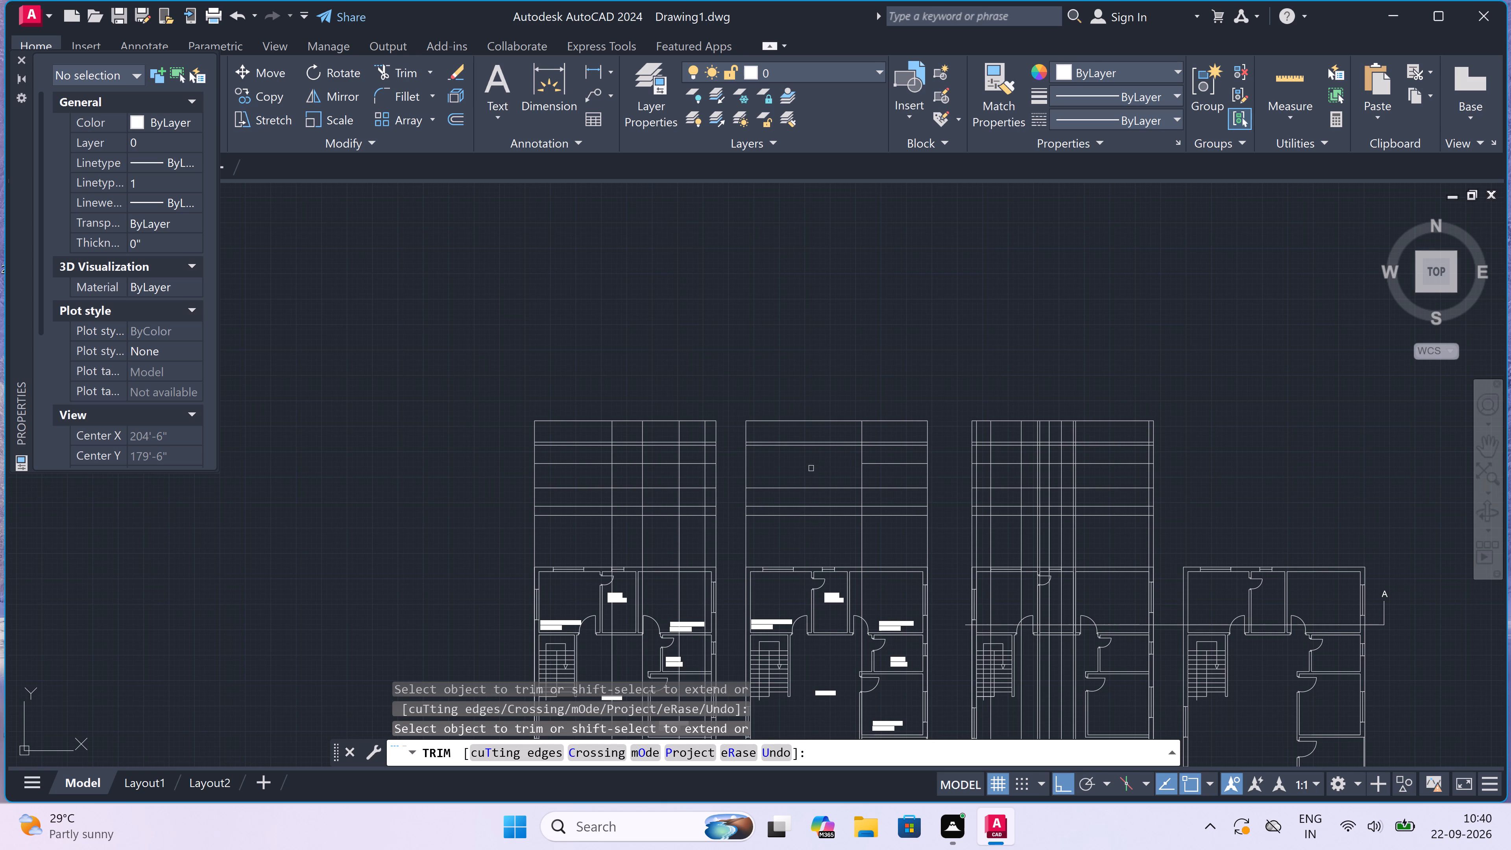
left_click(809, 490)
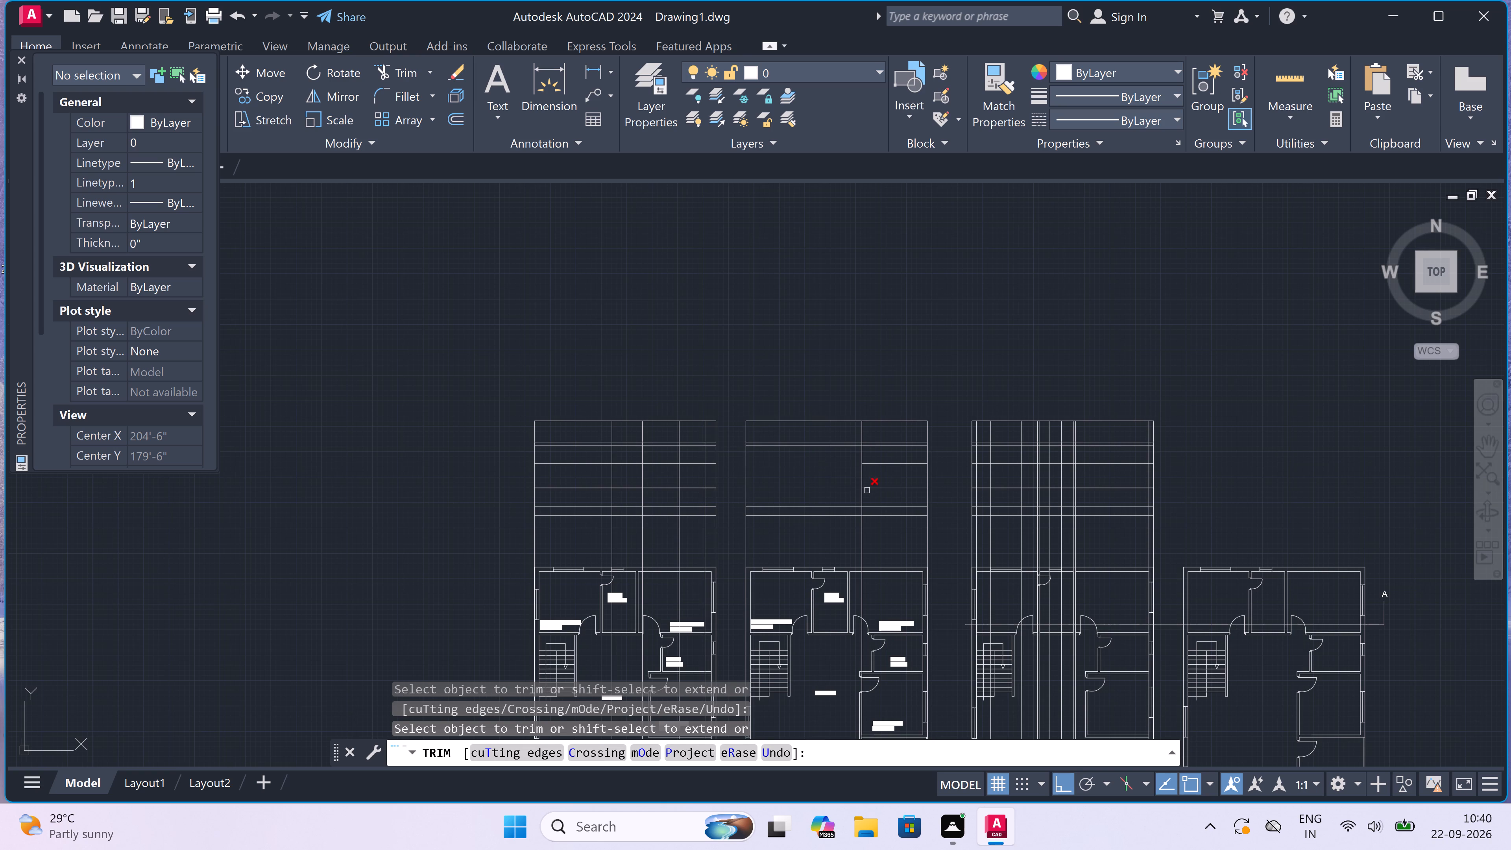
left_click(867, 490)
left_click(872, 464)
scroll(877, 514, "up", 2)
left_click(837, 501)
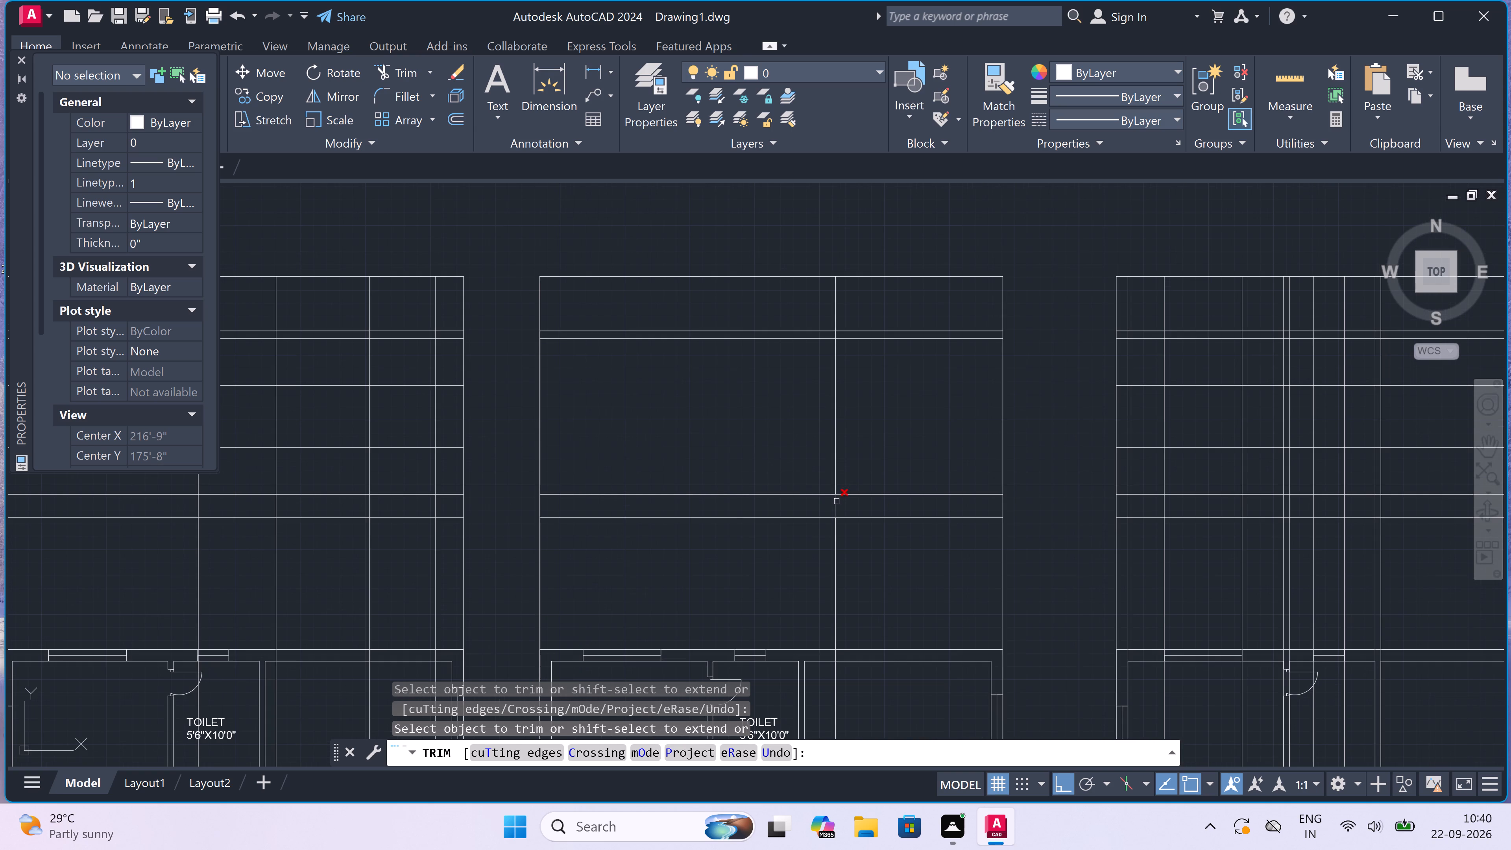
scroll(837, 501, "down", 2)
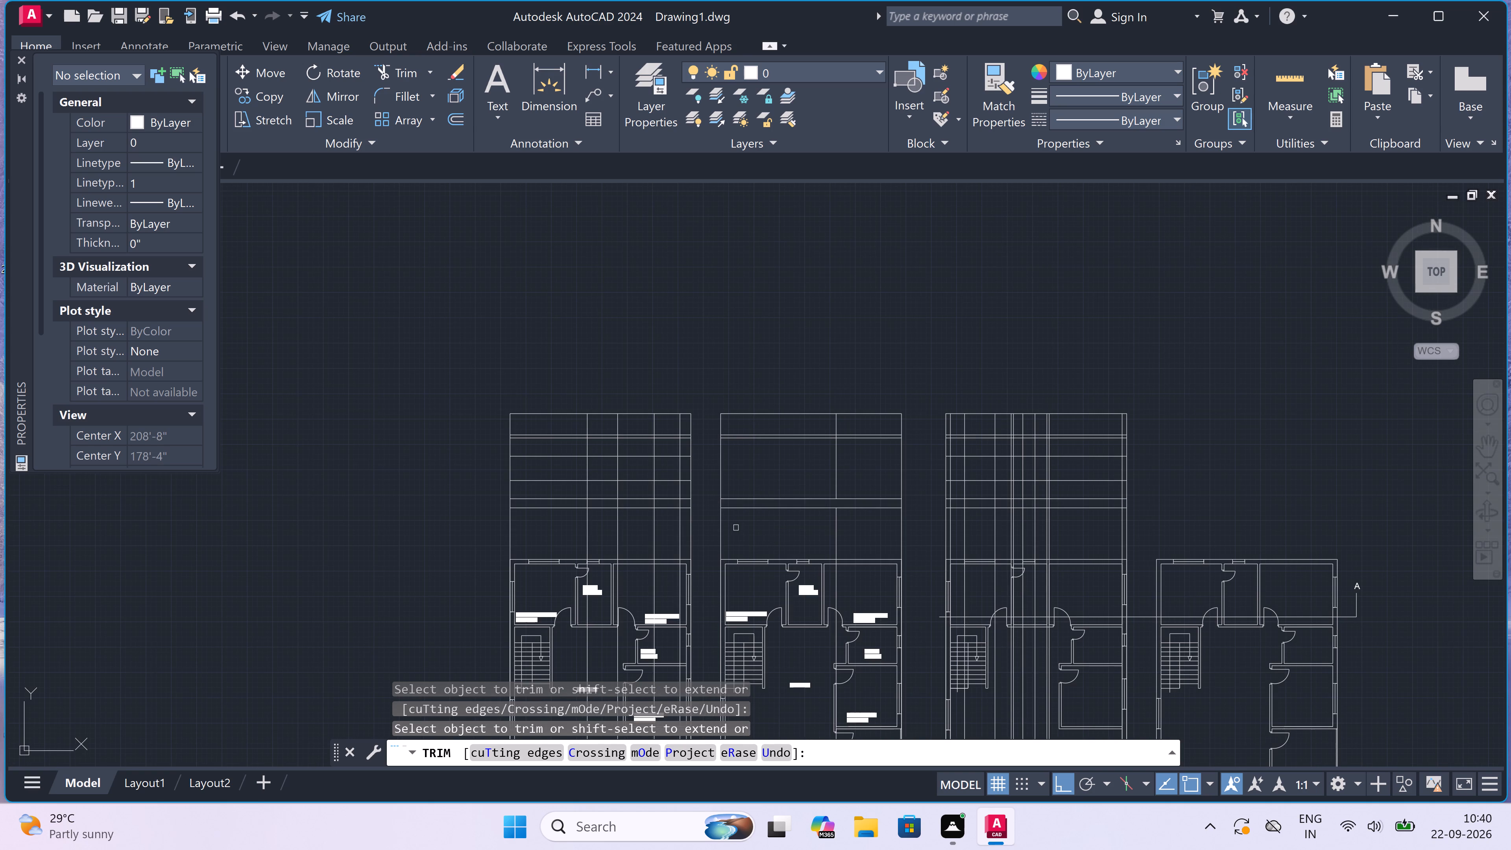
Trim the vertical projection lines between the lowest height line and the plan, for both the first floor and ground floor grids.
left_click(705, 525)
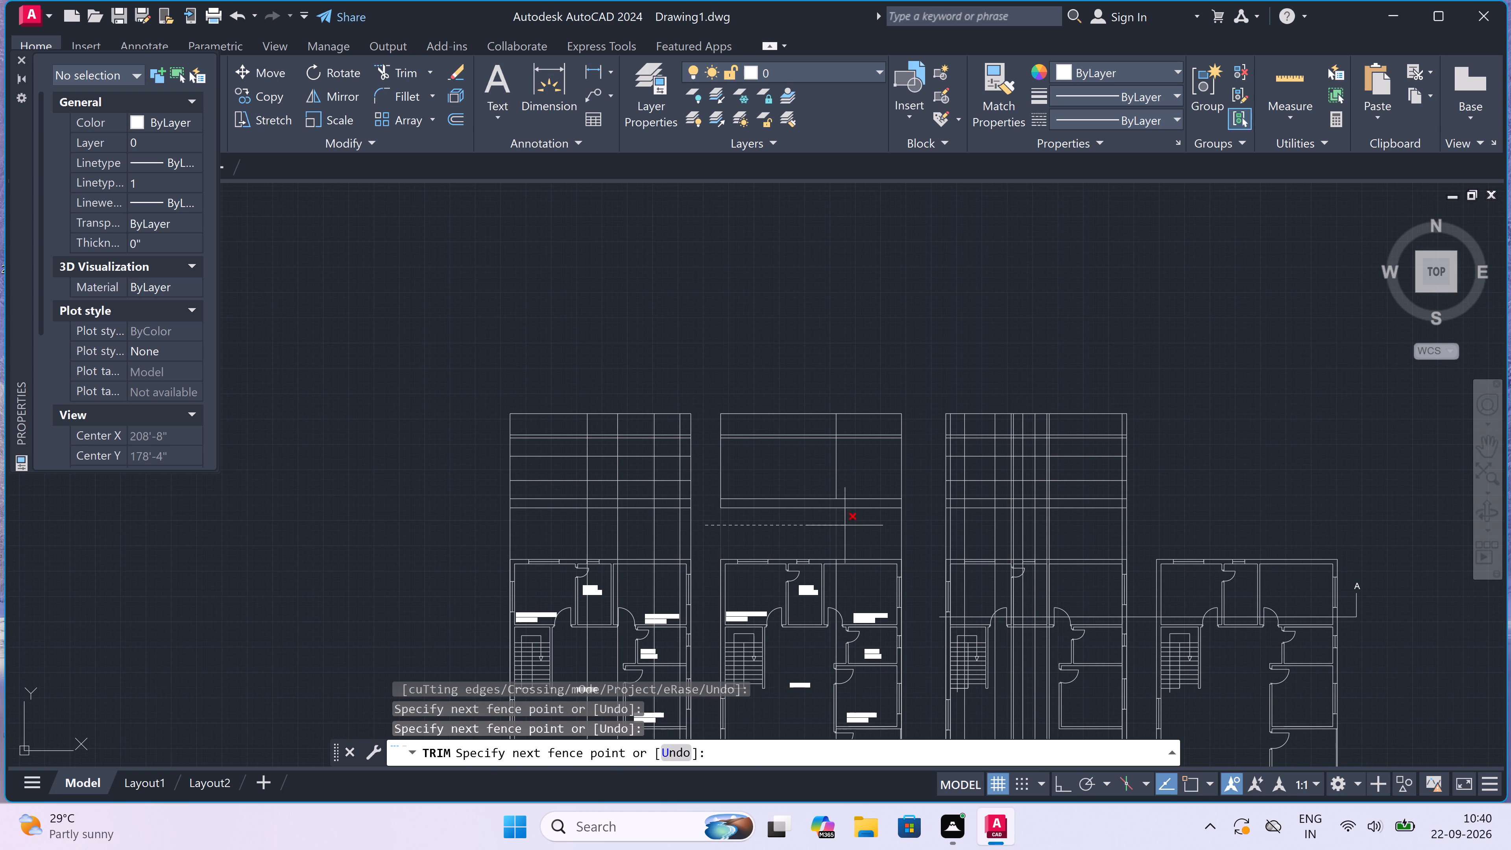
left_click(919, 517)
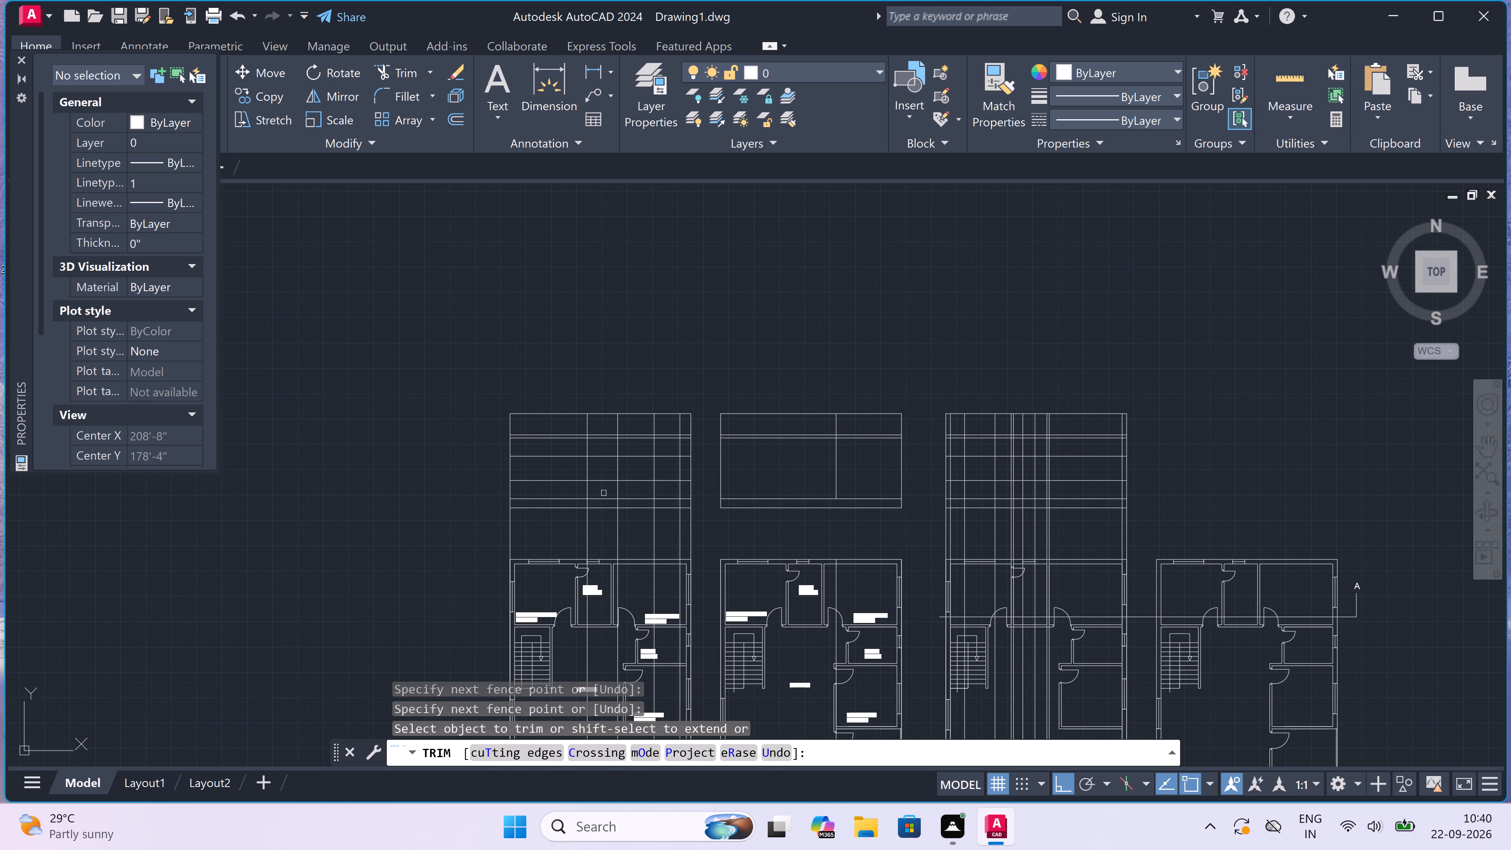
scroll(533, 536, "up", 1)
left_click_drag(484, 527, 502, 528)
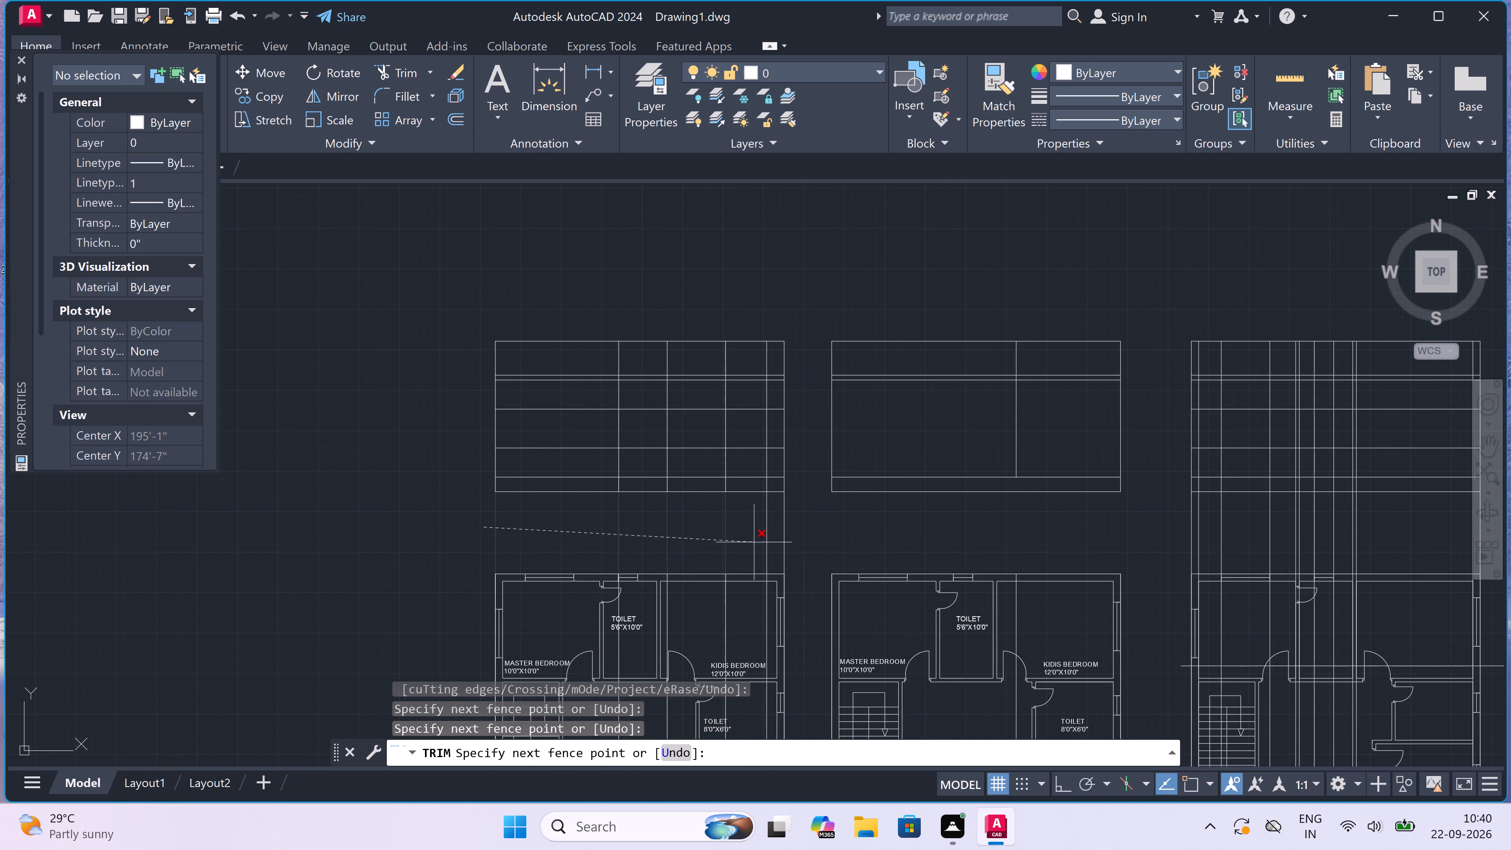
left_click(794, 522)
scroll(794, 522, "down", 1)
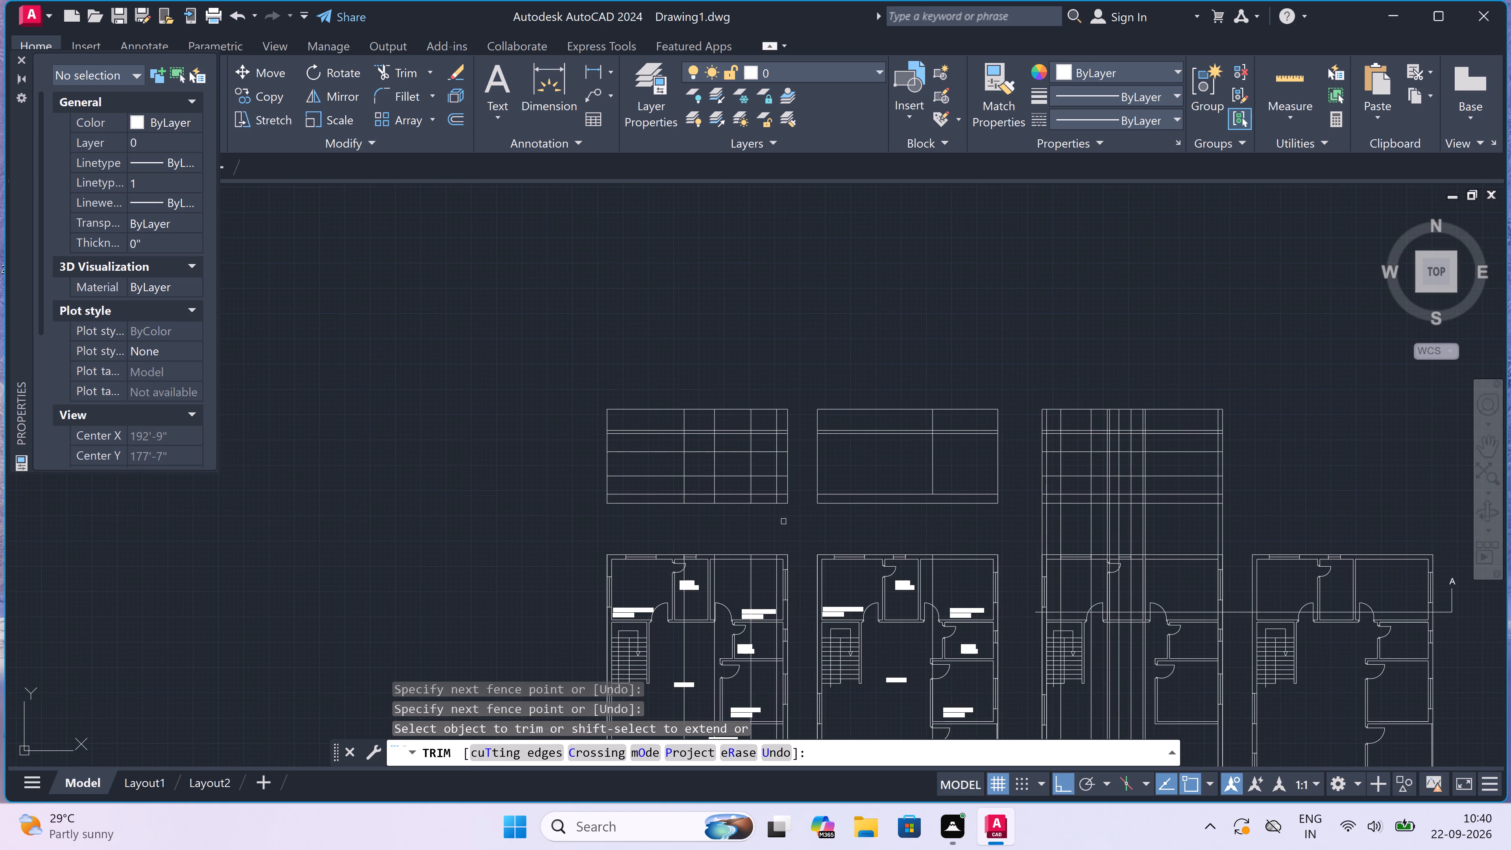
Trim the four interior verticals out of the top band and the thin 6" band in the ground floor grid.
scroll(694, 436, "up", 2)
left_click_drag(658, 401, 661, 401)
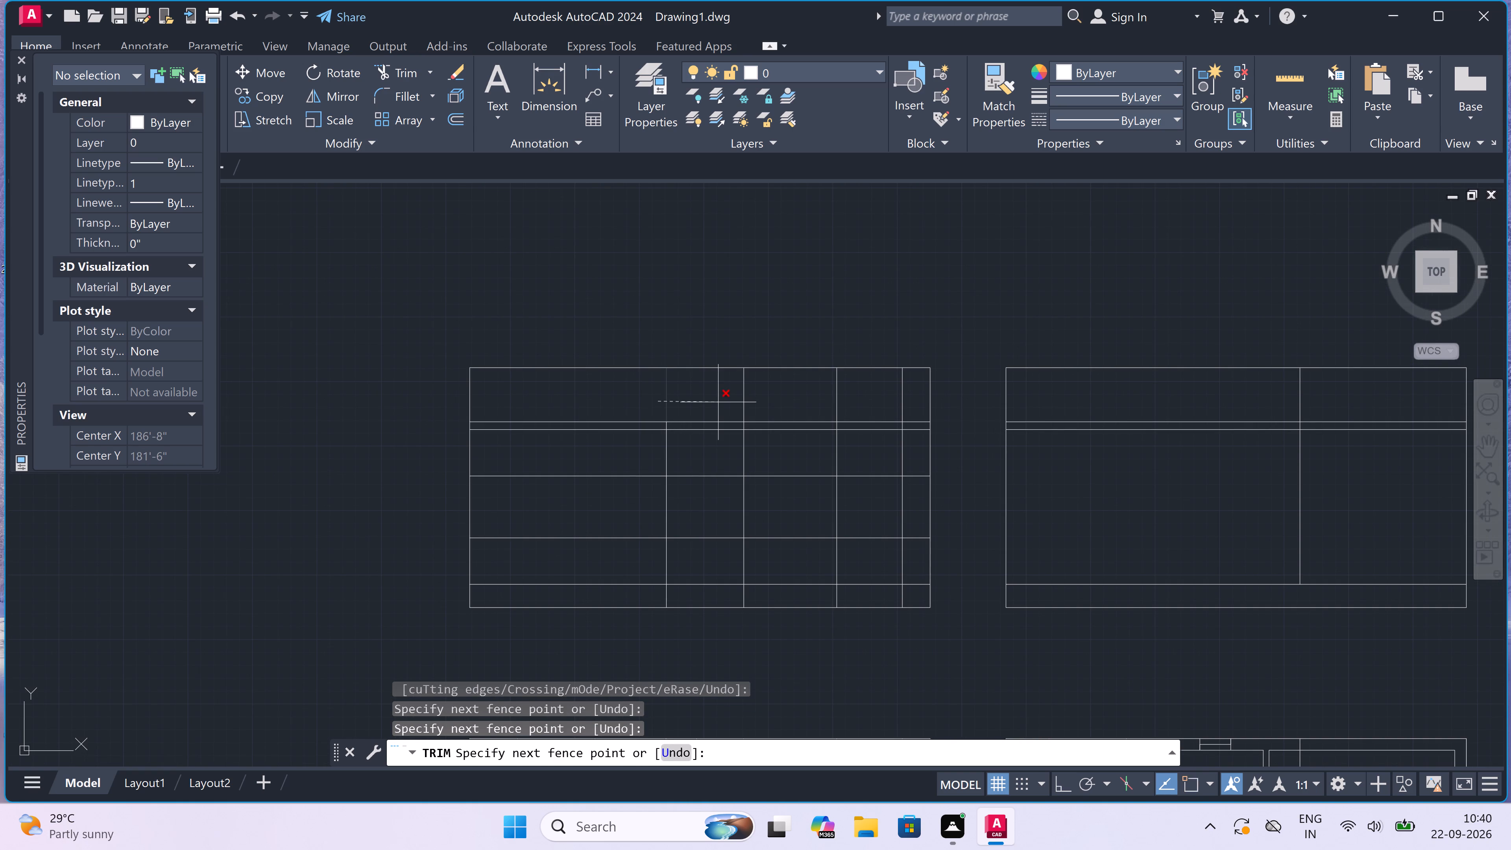
left_click(913, 401)
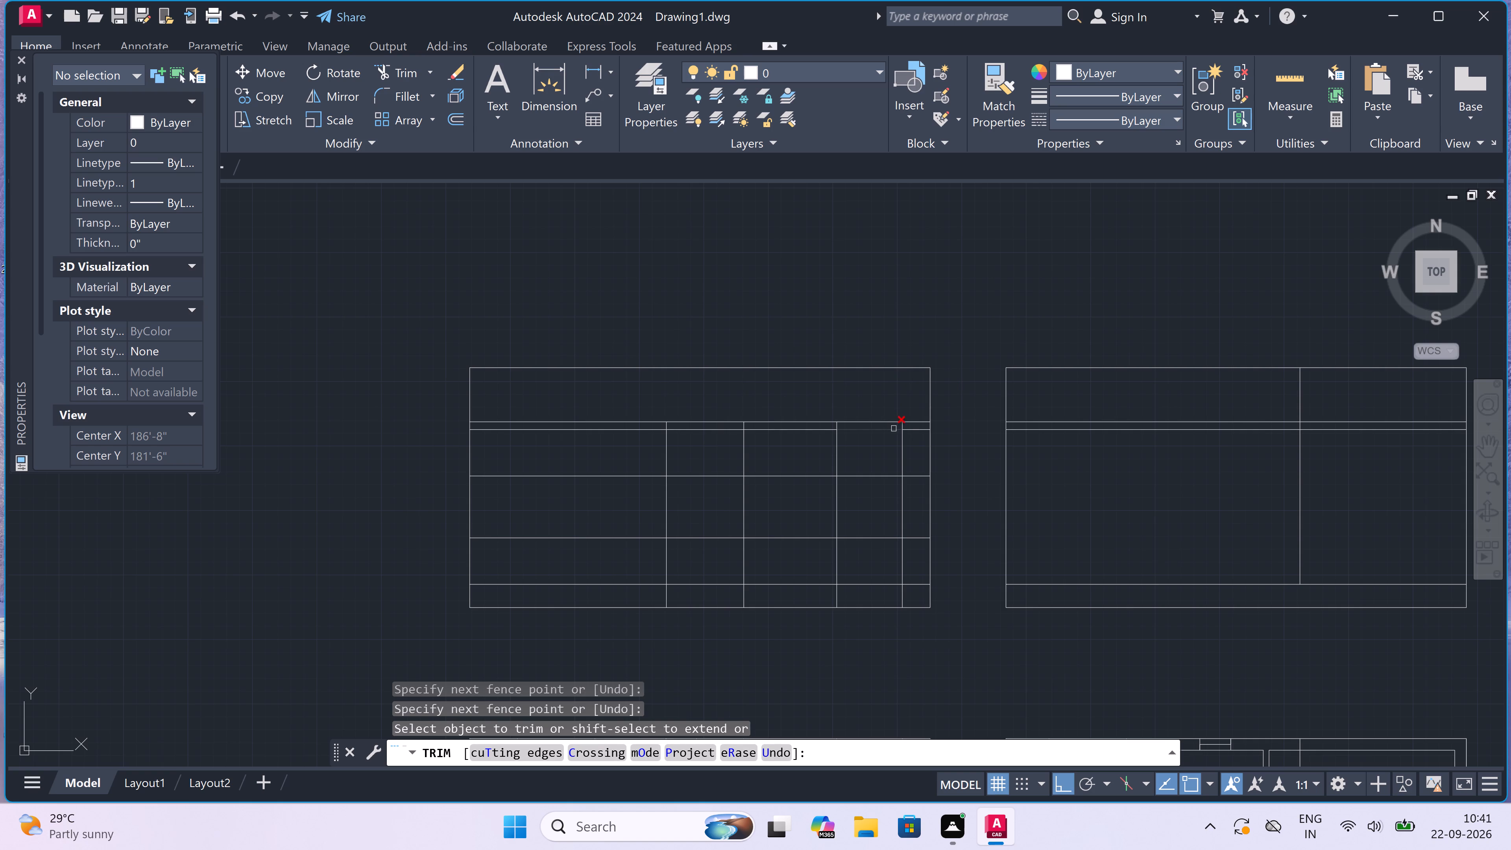
scroll(906, 425, "up", 3)
left_click(907, 425)
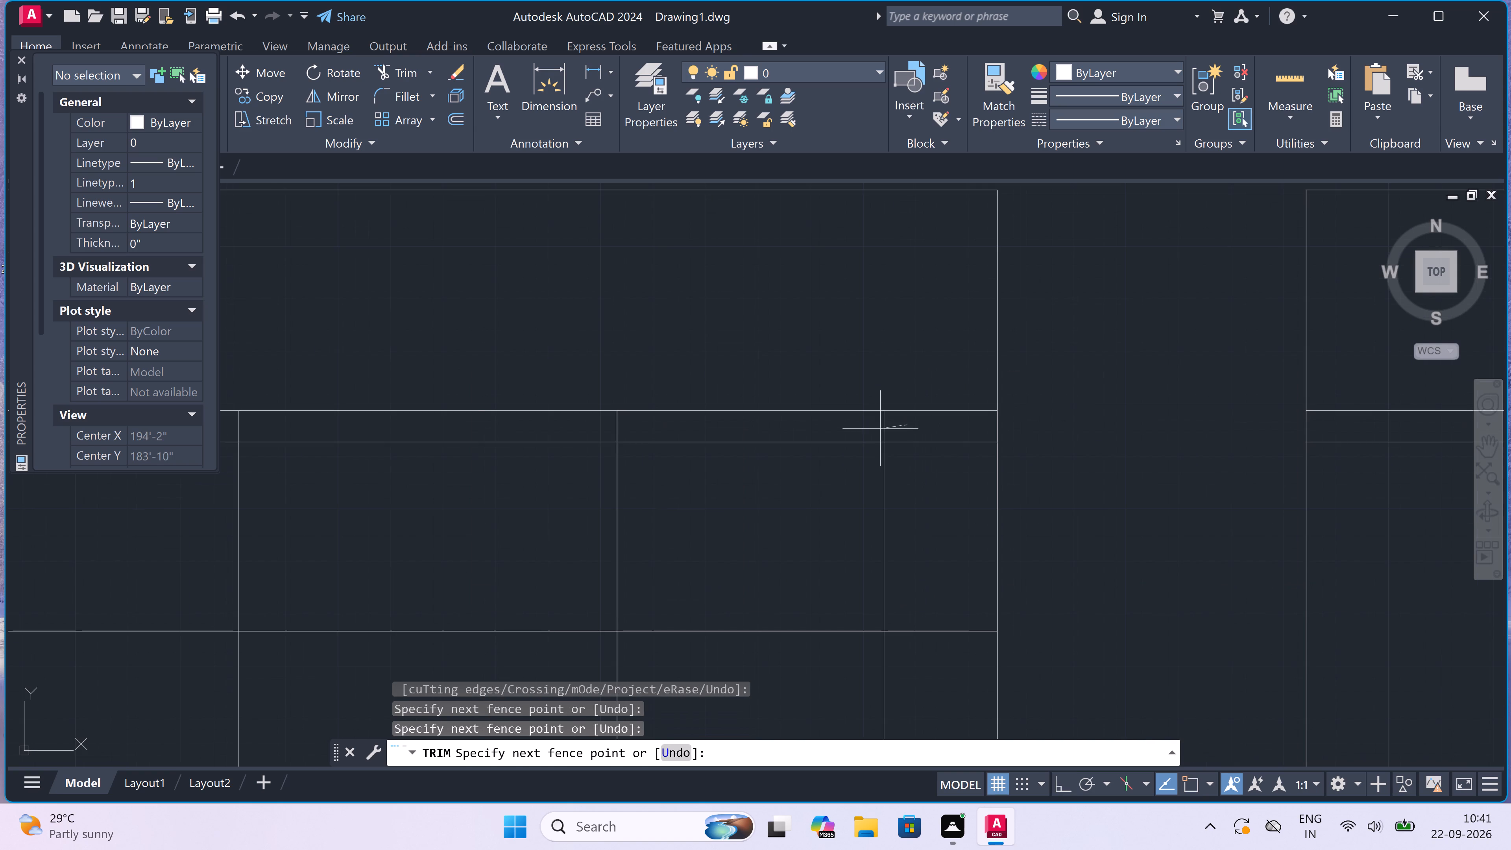
scroll(878, 427, "down", 4)
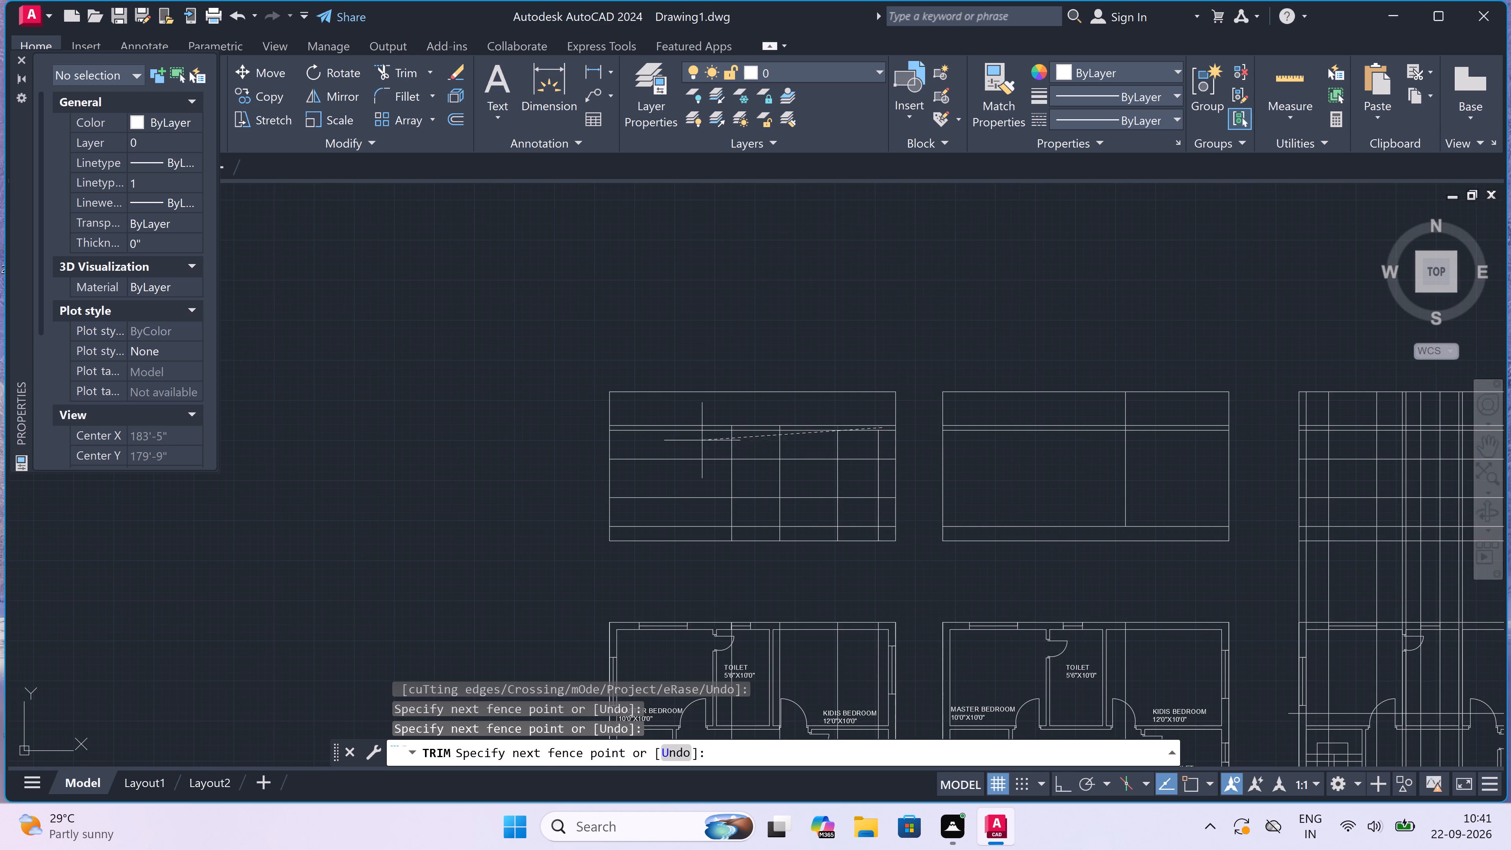
scroll(711, 427, "up", 5)
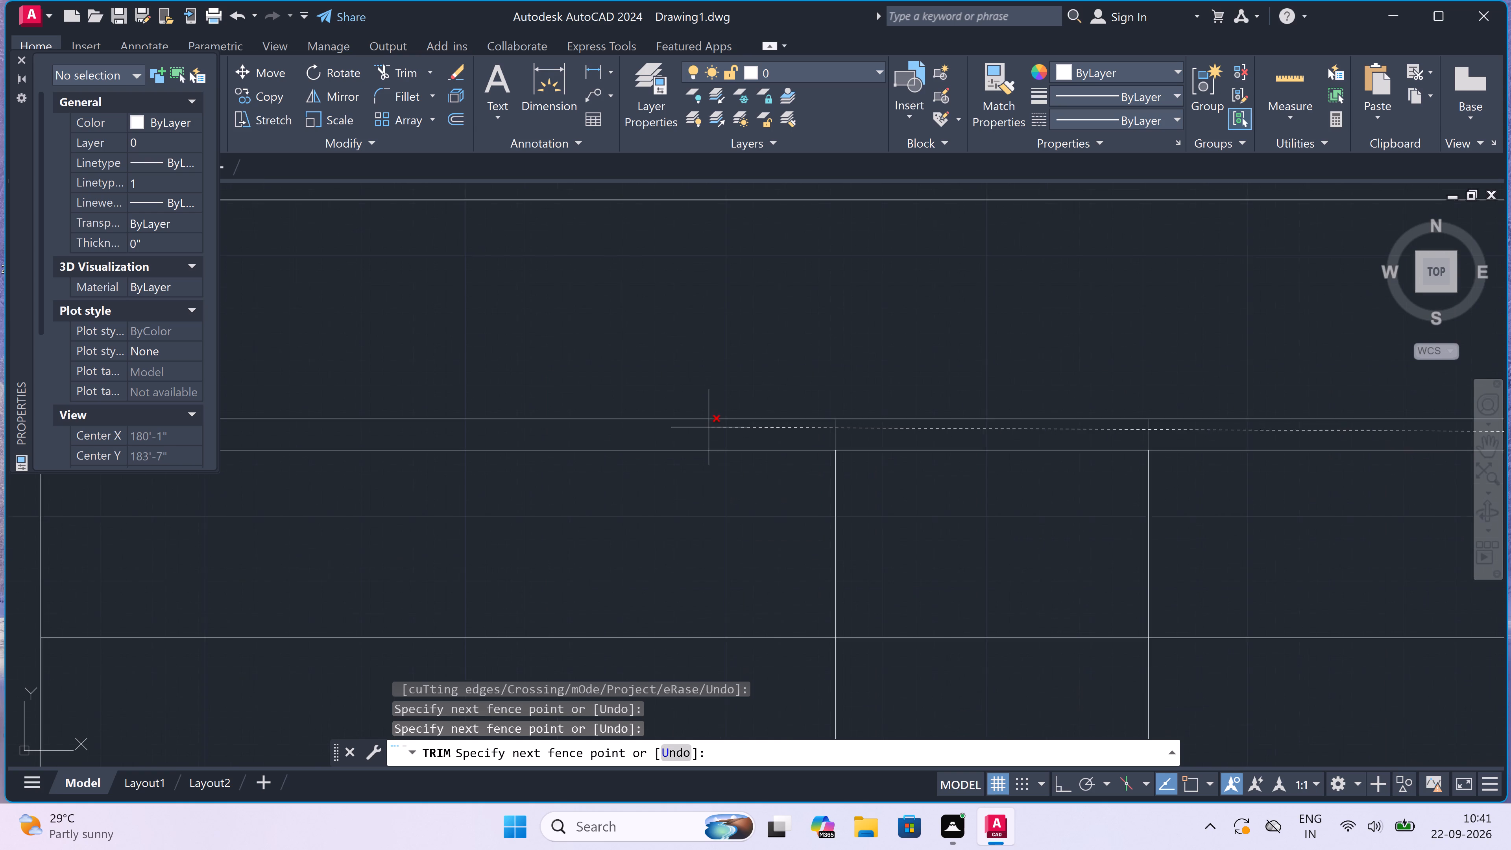
left_click(709, 433)
Trim the lines around the window between the two left interior verticals of the ground floor grid, leaving a closed rectangle between sill and lintel.
scroll(709, 433, "down", 6)
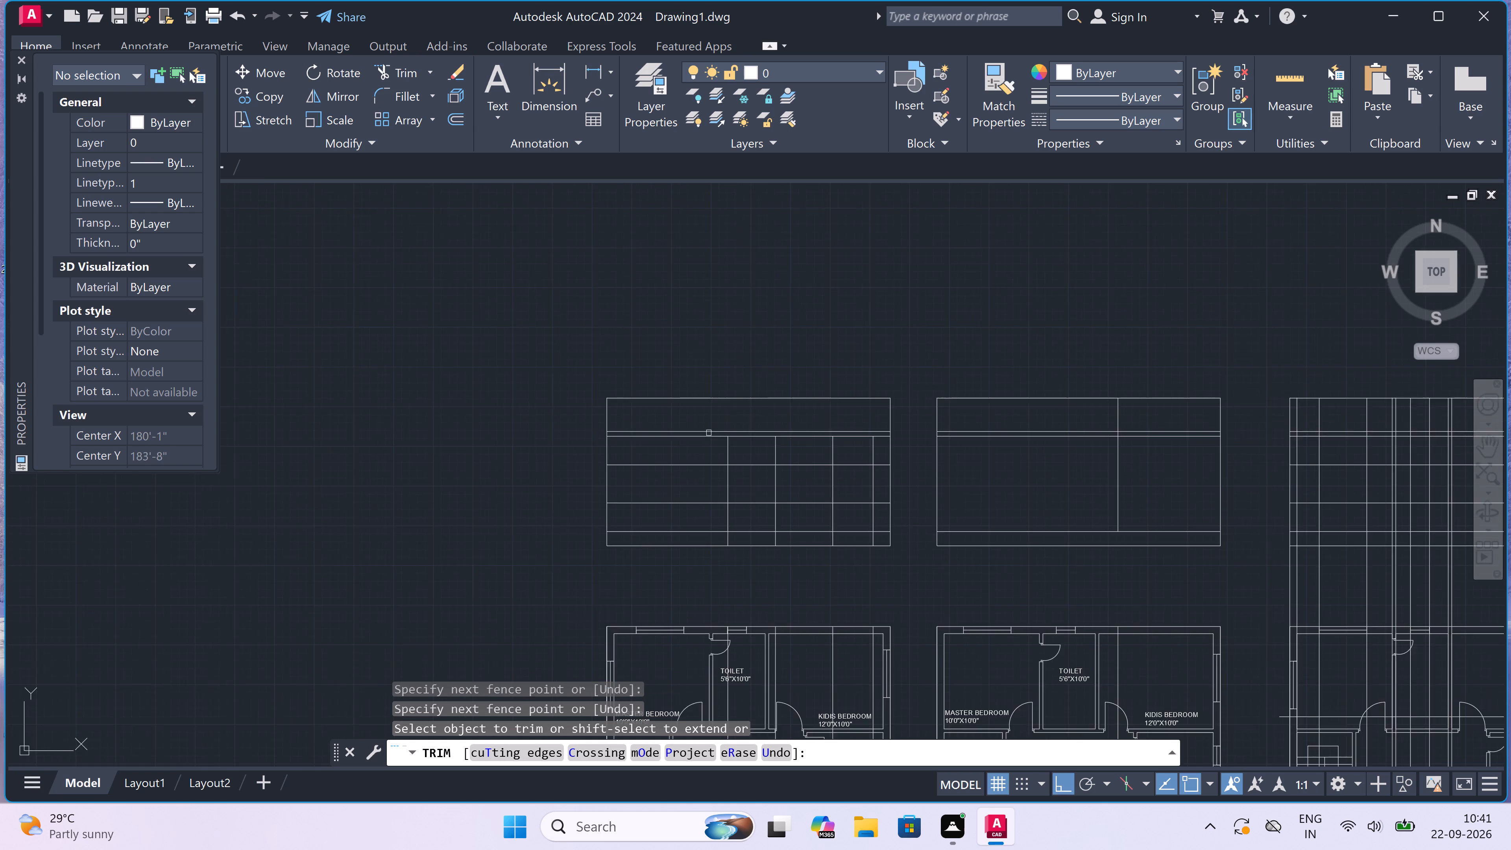
scroll(709, 433, "down", 2)
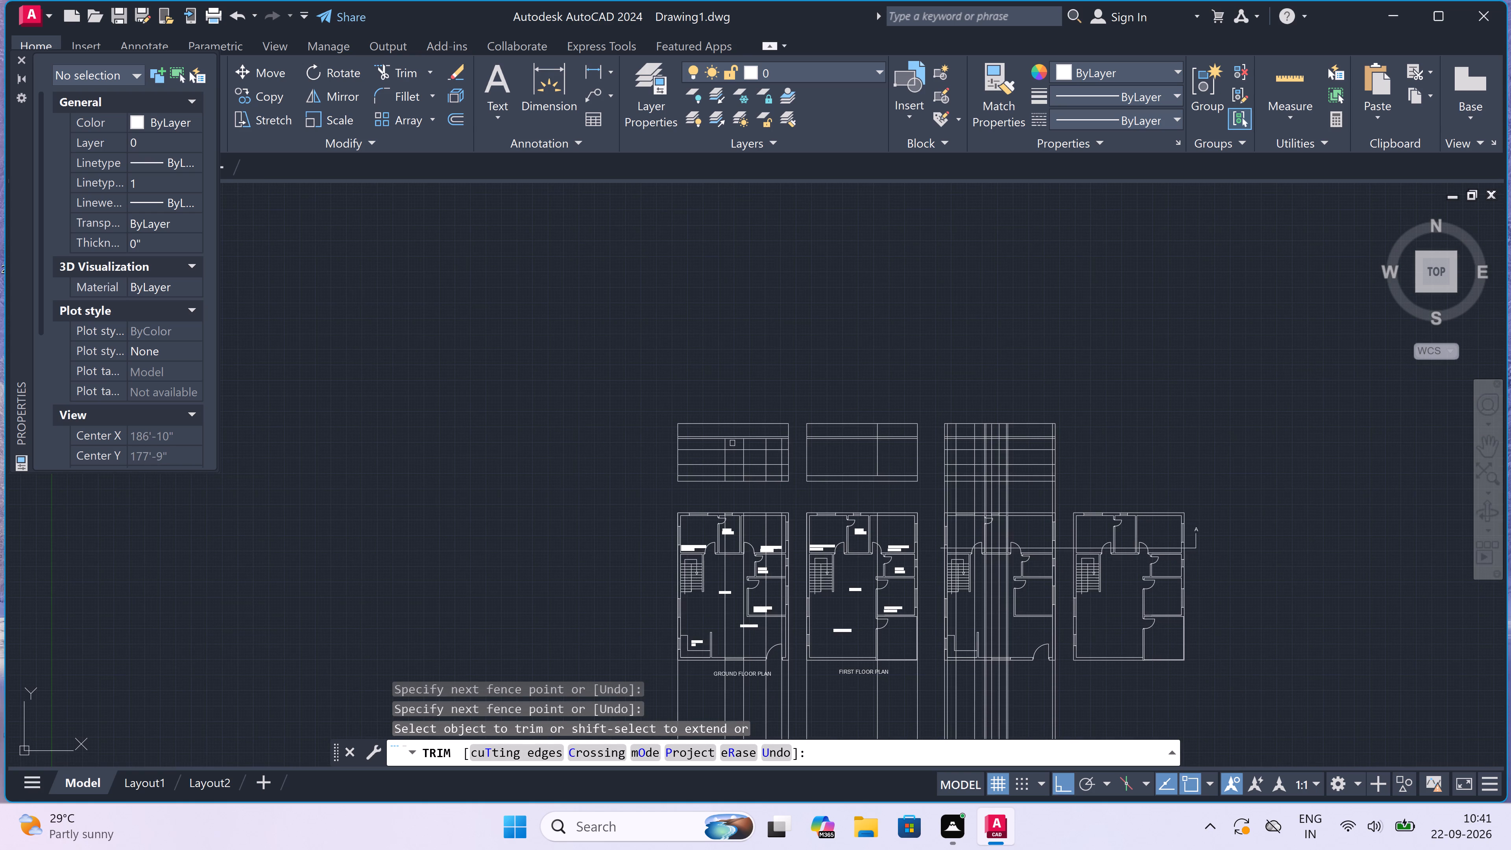
scroll(732, 443, "up", 3)
left_click_drag(688, 442, 698, 442)
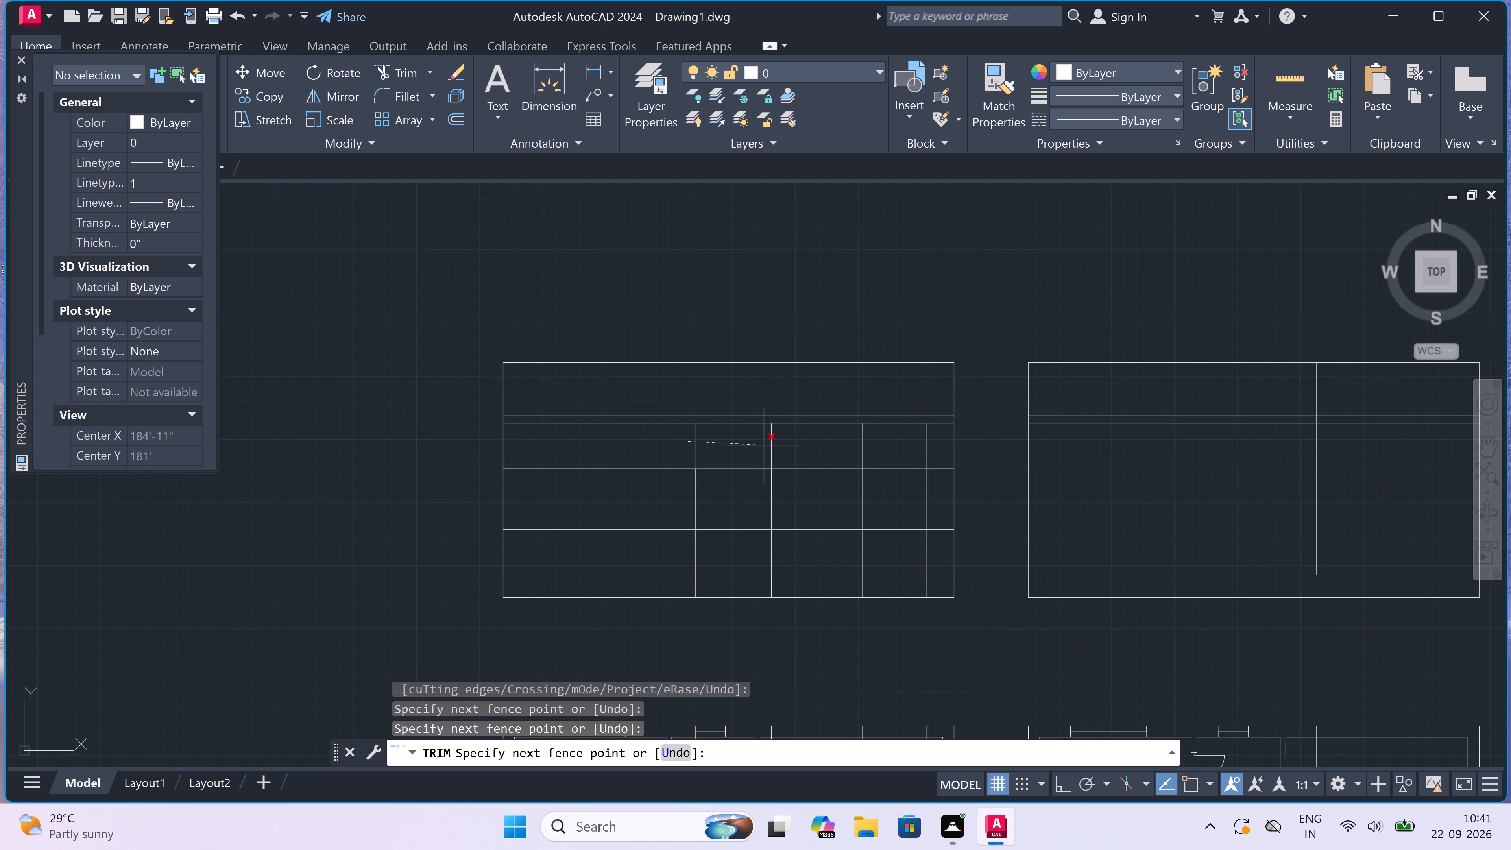
left_click(787, 448)
left_click_drag(794, 448, 795, 467)
left_click(801, 545)
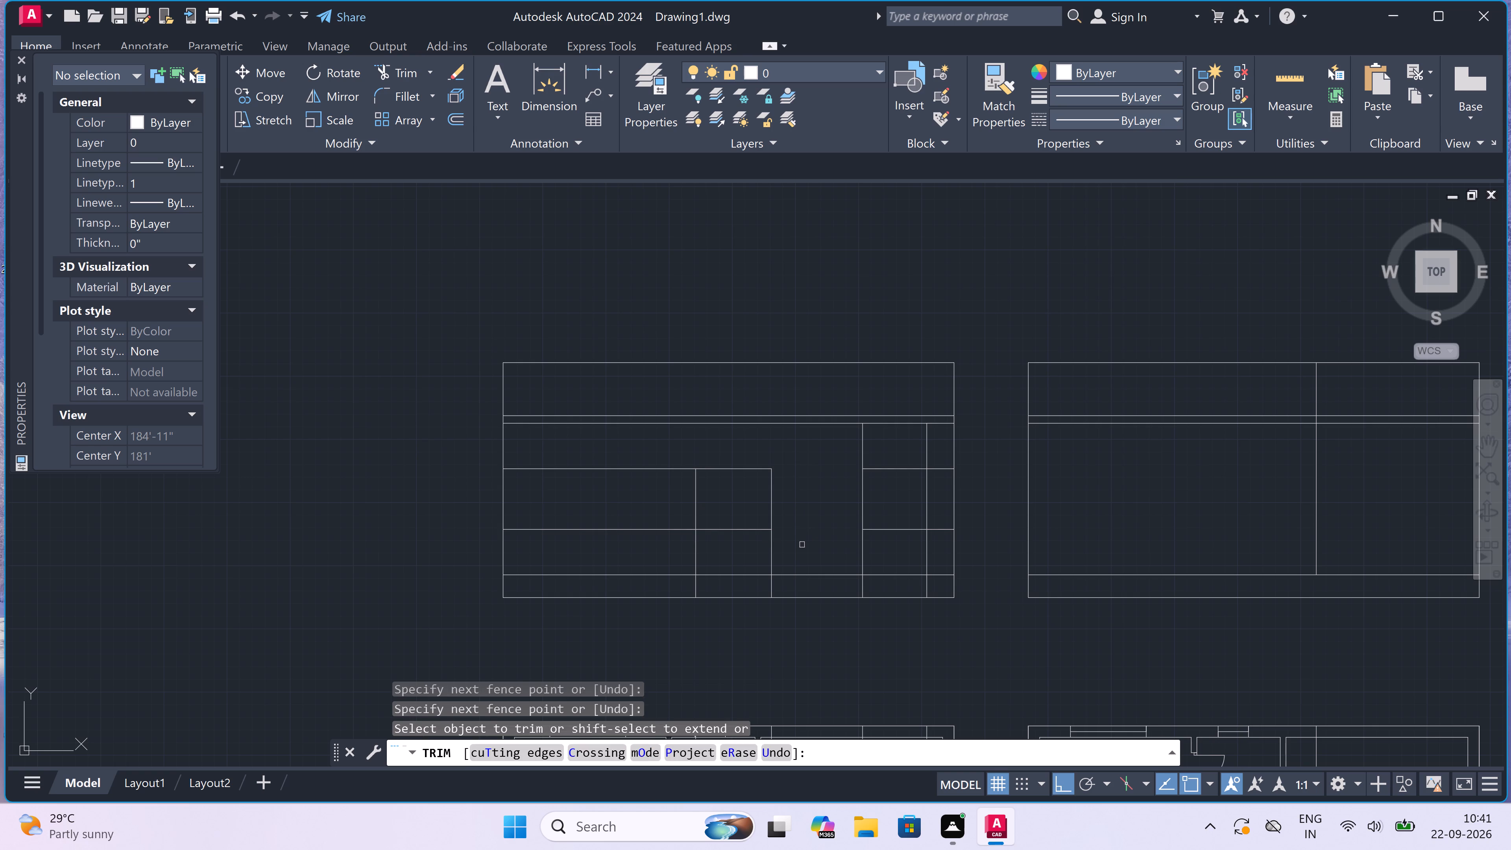
left_click_drag(802, 545, 791, 545)
left_click_drag(652, 549, 673, 552)
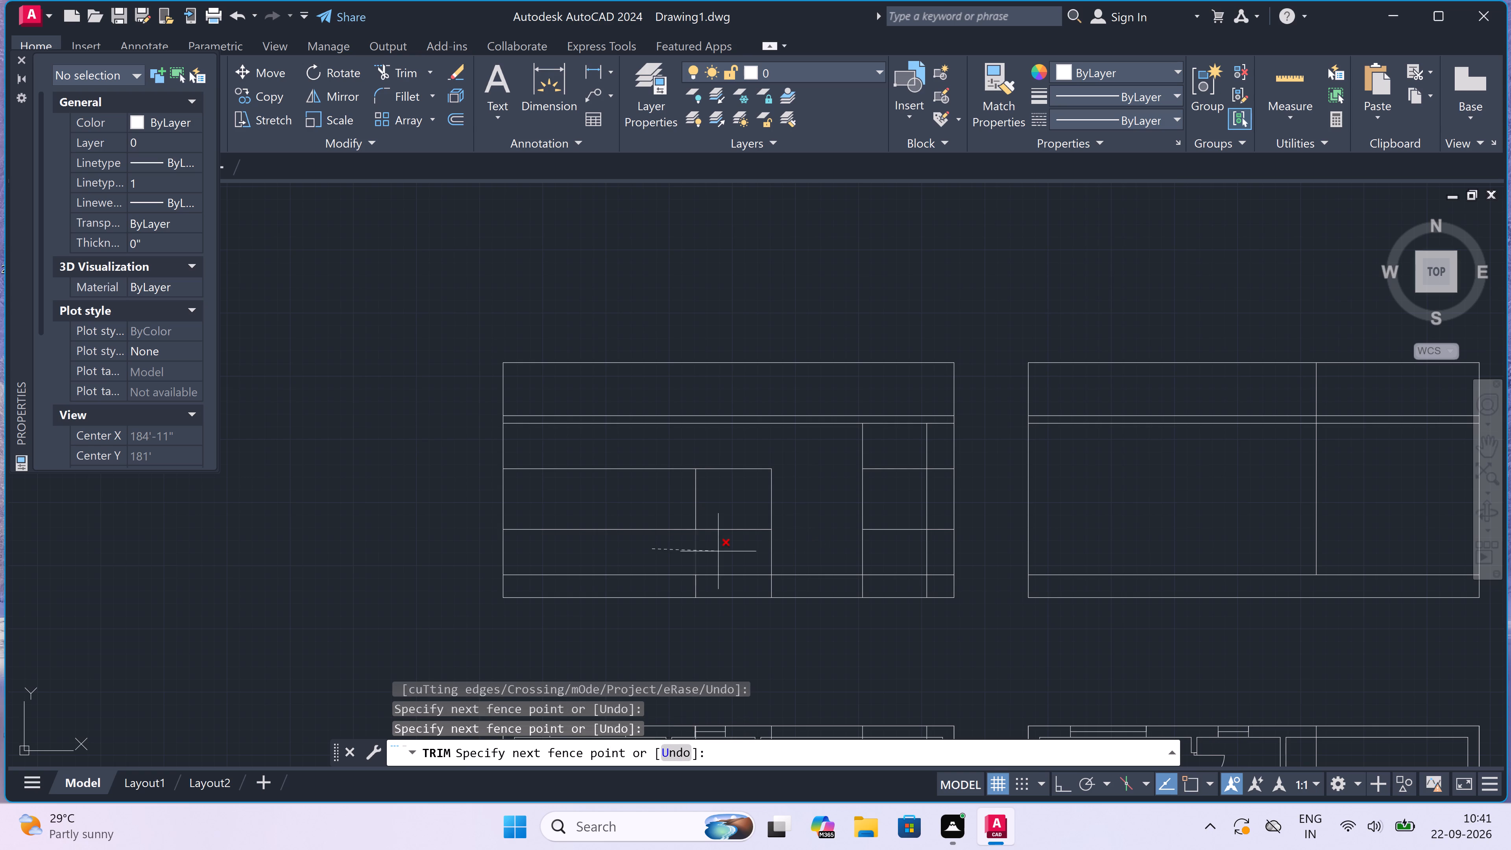
left_click(797, 552)
left_click_drag(682, 548, 682, 543)
left_click(677, 464)
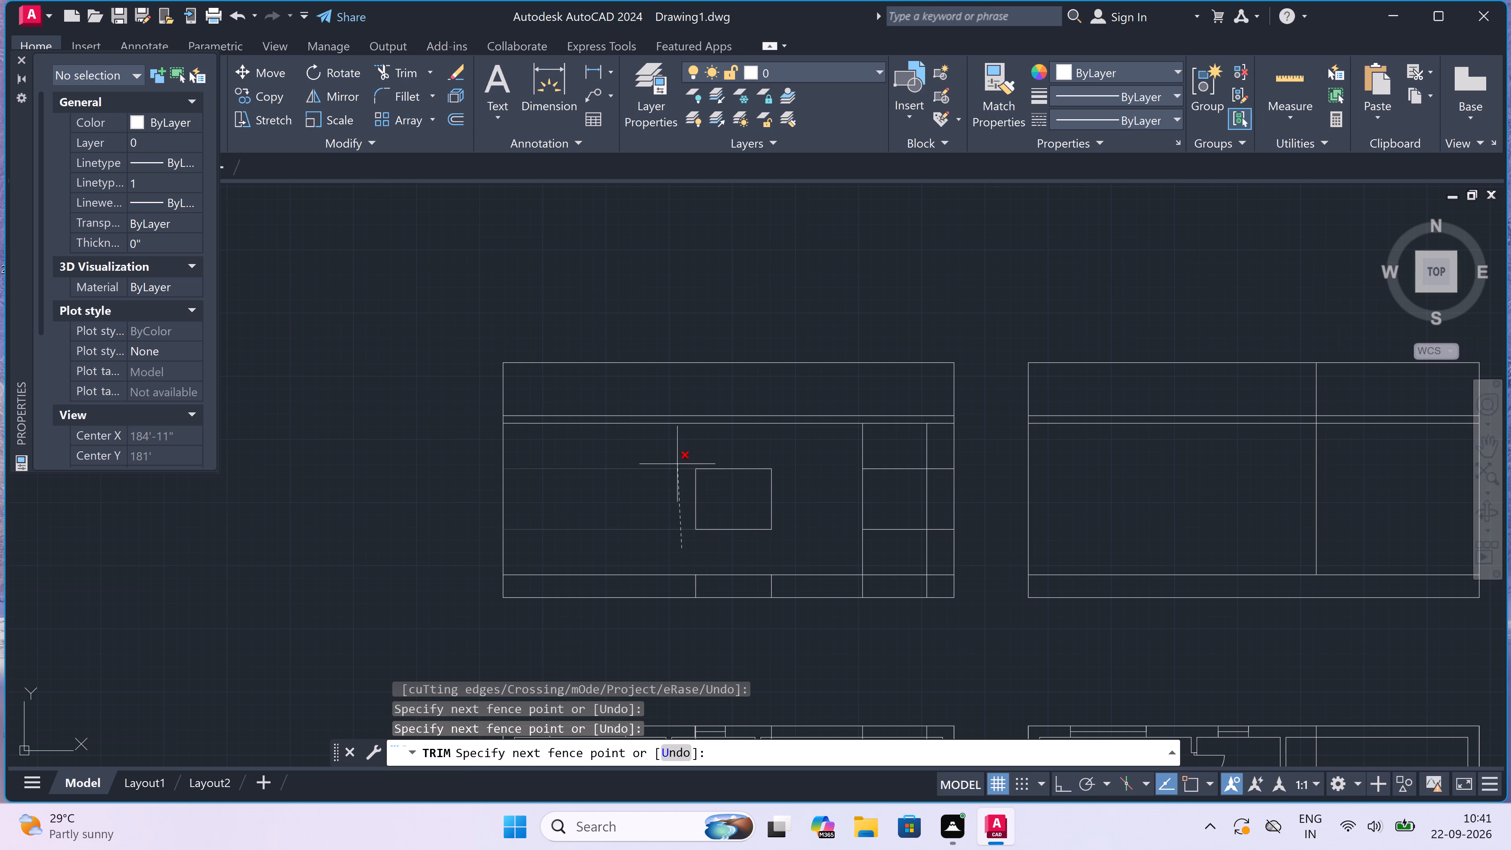
Trim the two vertical stubs below the window in the lowest band of the ground floor grid.
scroll(696, 574, "up", 2)
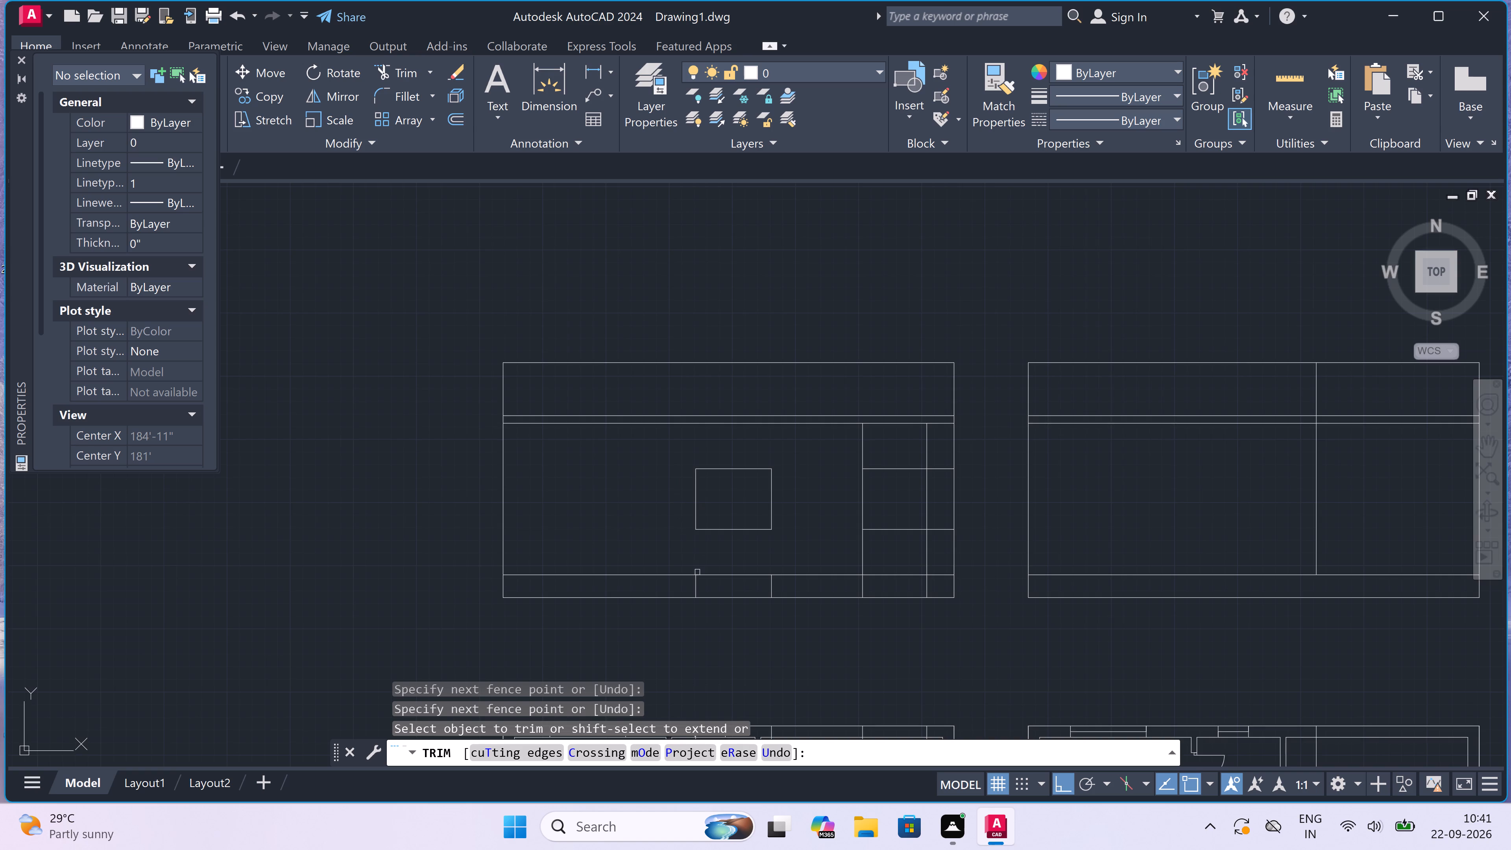
scroll(696, 574, "up", 1)
left_click_drag(668, 596, 683, 597)
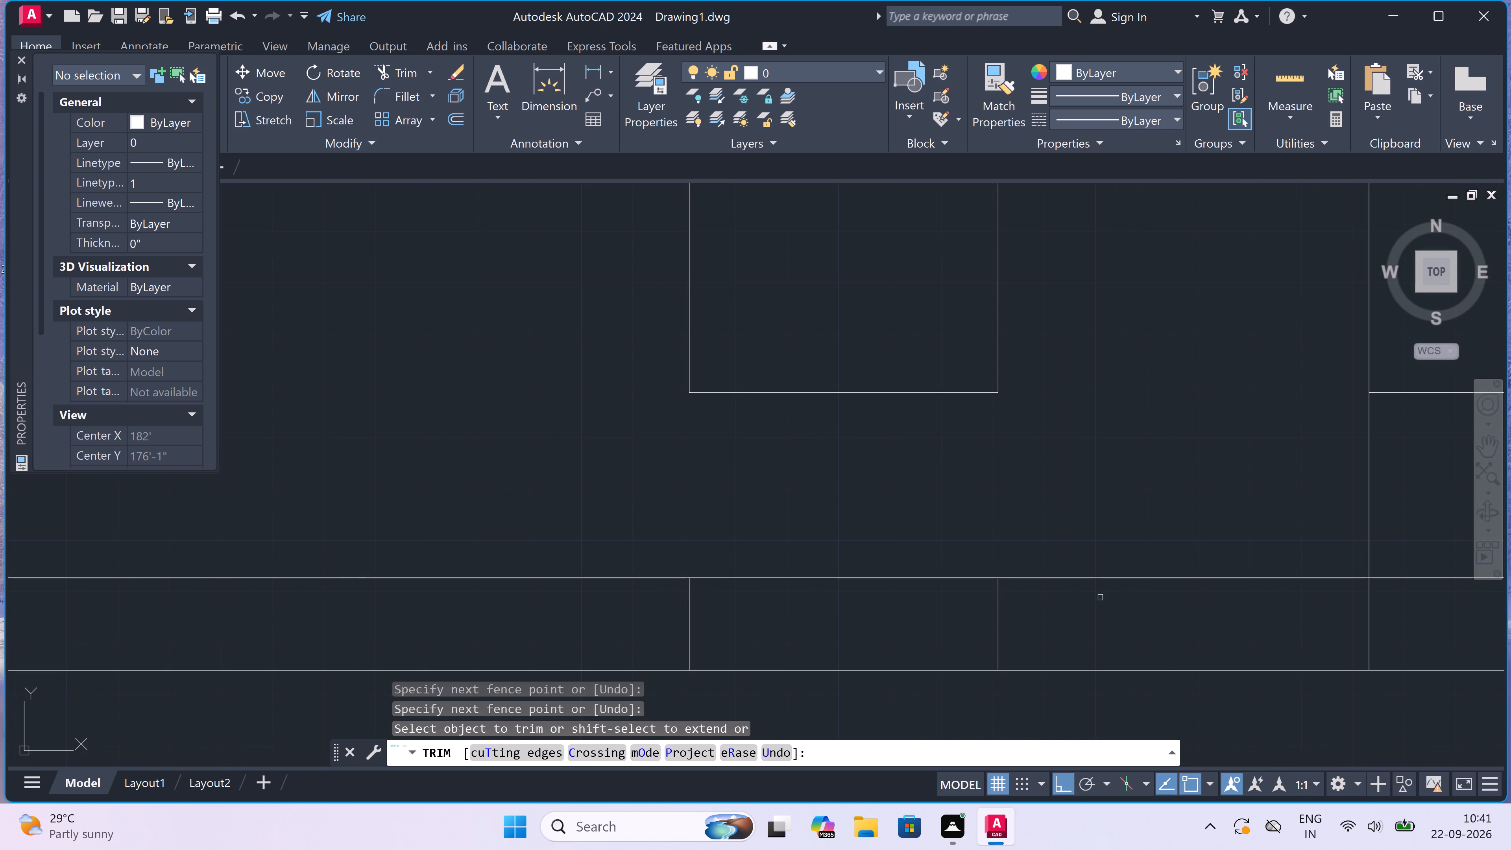
left_click_drag(1084, 602, 1068, 602)
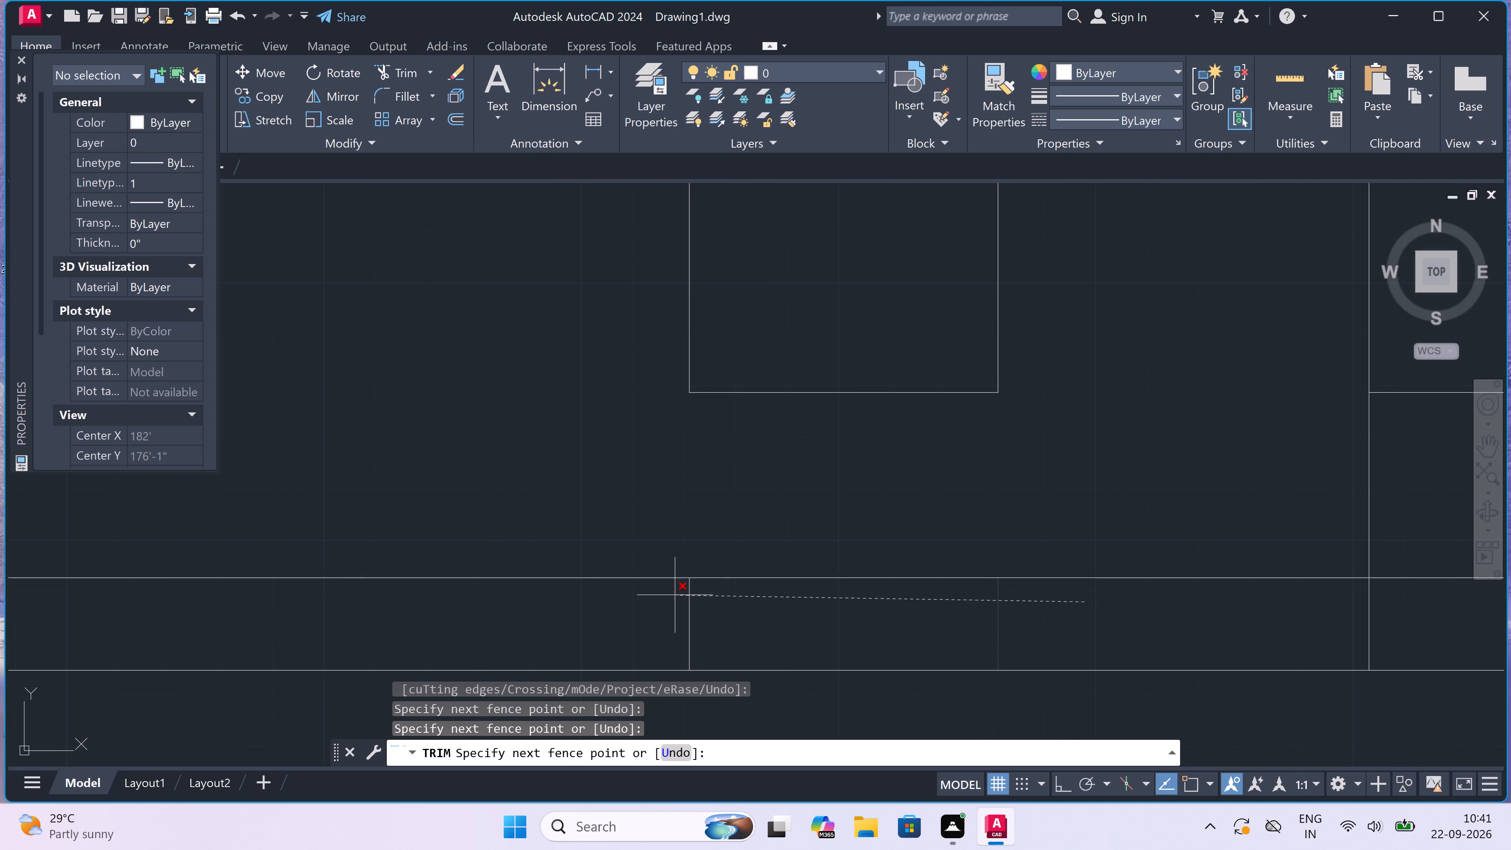
left_click(670, 595)
scroll(676, 563, "down", 5)
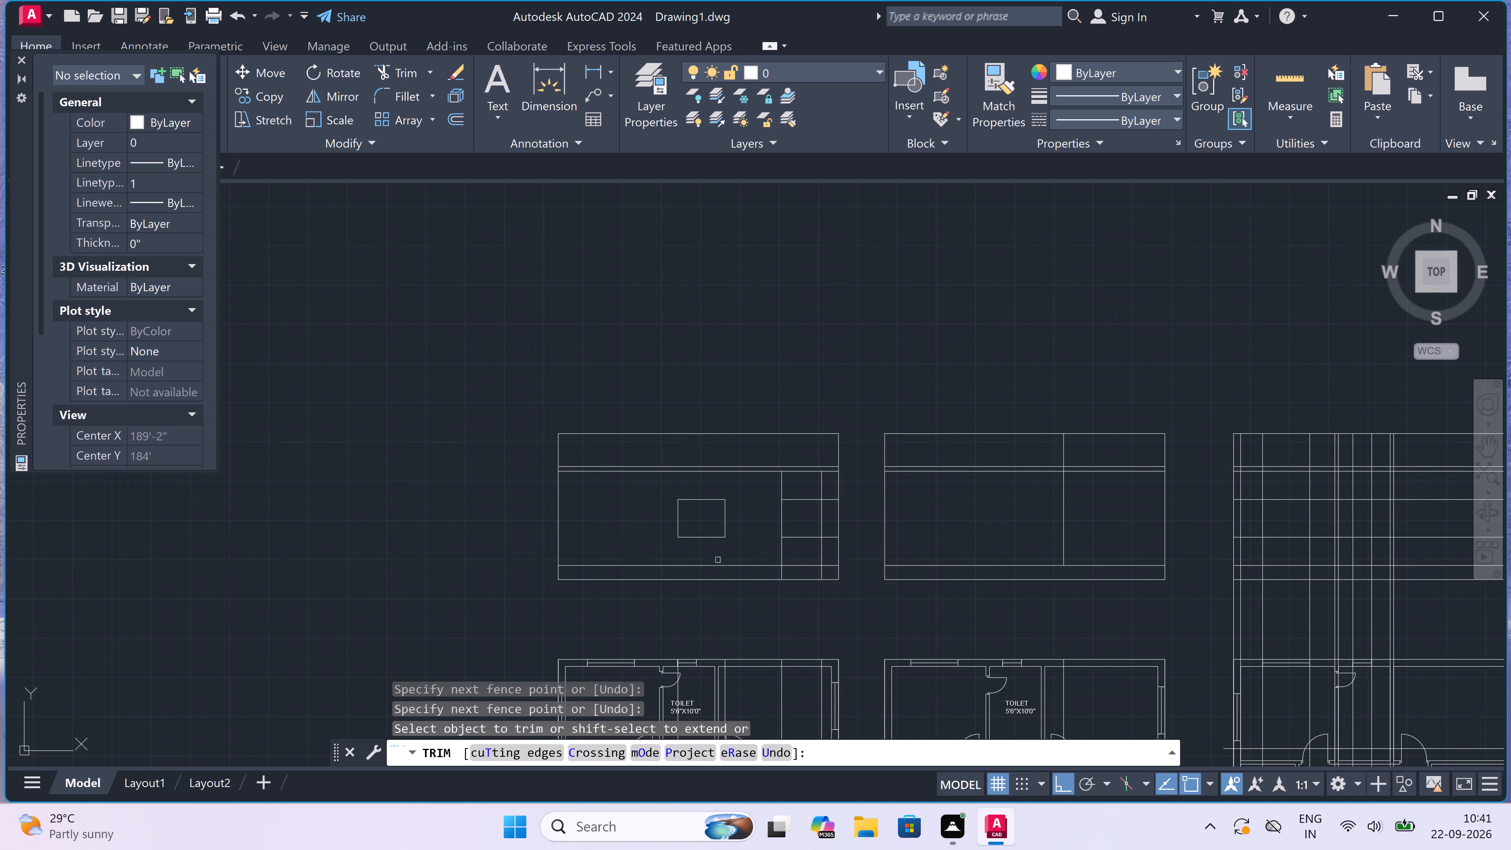
Trim the two door verticals out of the lowest band of the ground floor elevation.
scroll(820, 569, "up", 3)
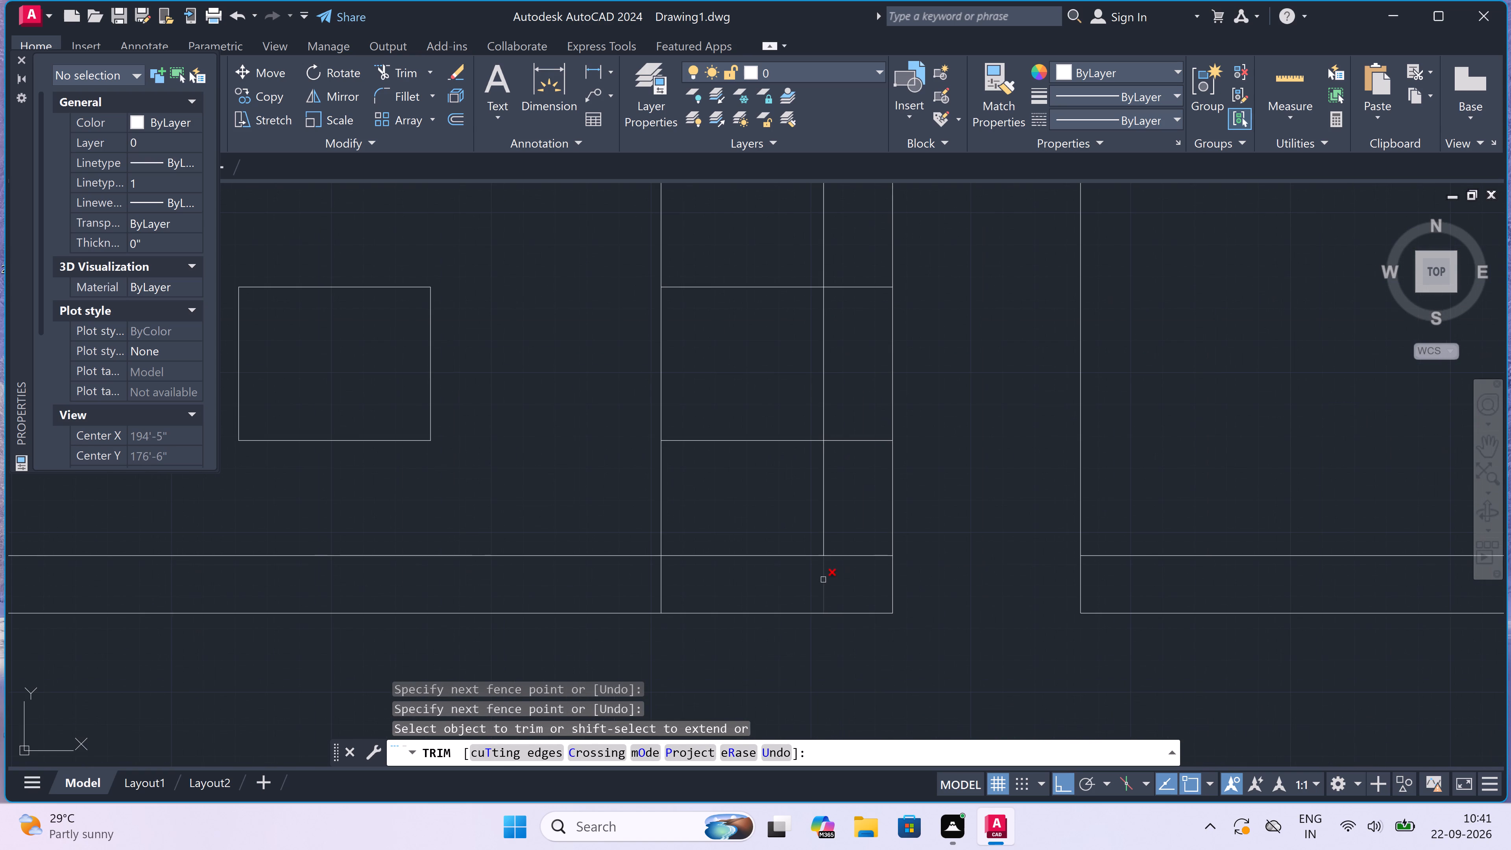
left_click(825, 581)
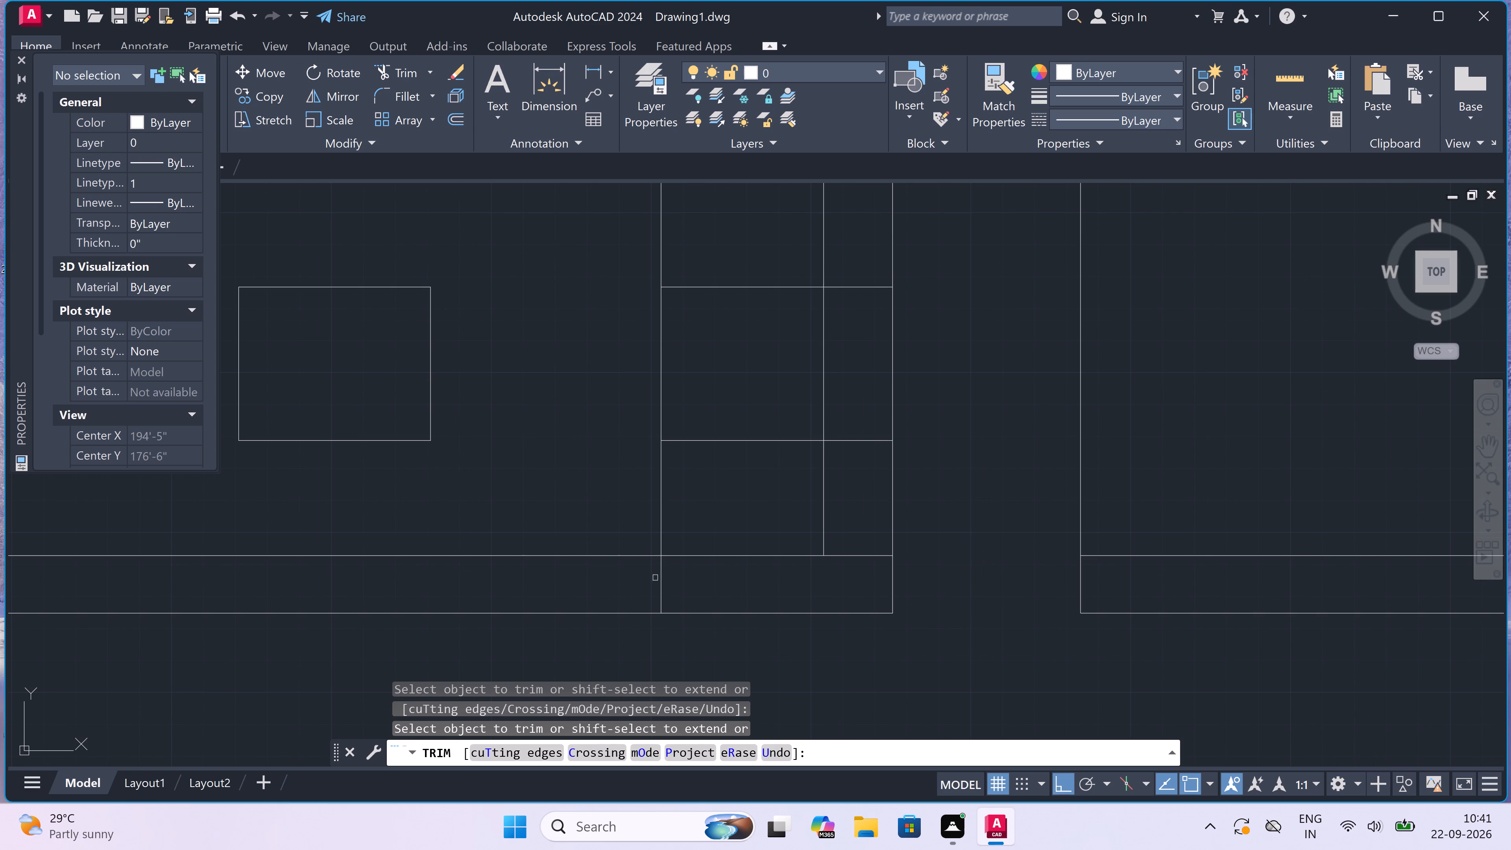
left_click(659, 578)
Trim the lines around the door in the ground floor elevation, leaving a door outline from the plinth line up to the lintel.
scroll(659, 578, "down", 2)
scroll(702, 549, "up", 1)
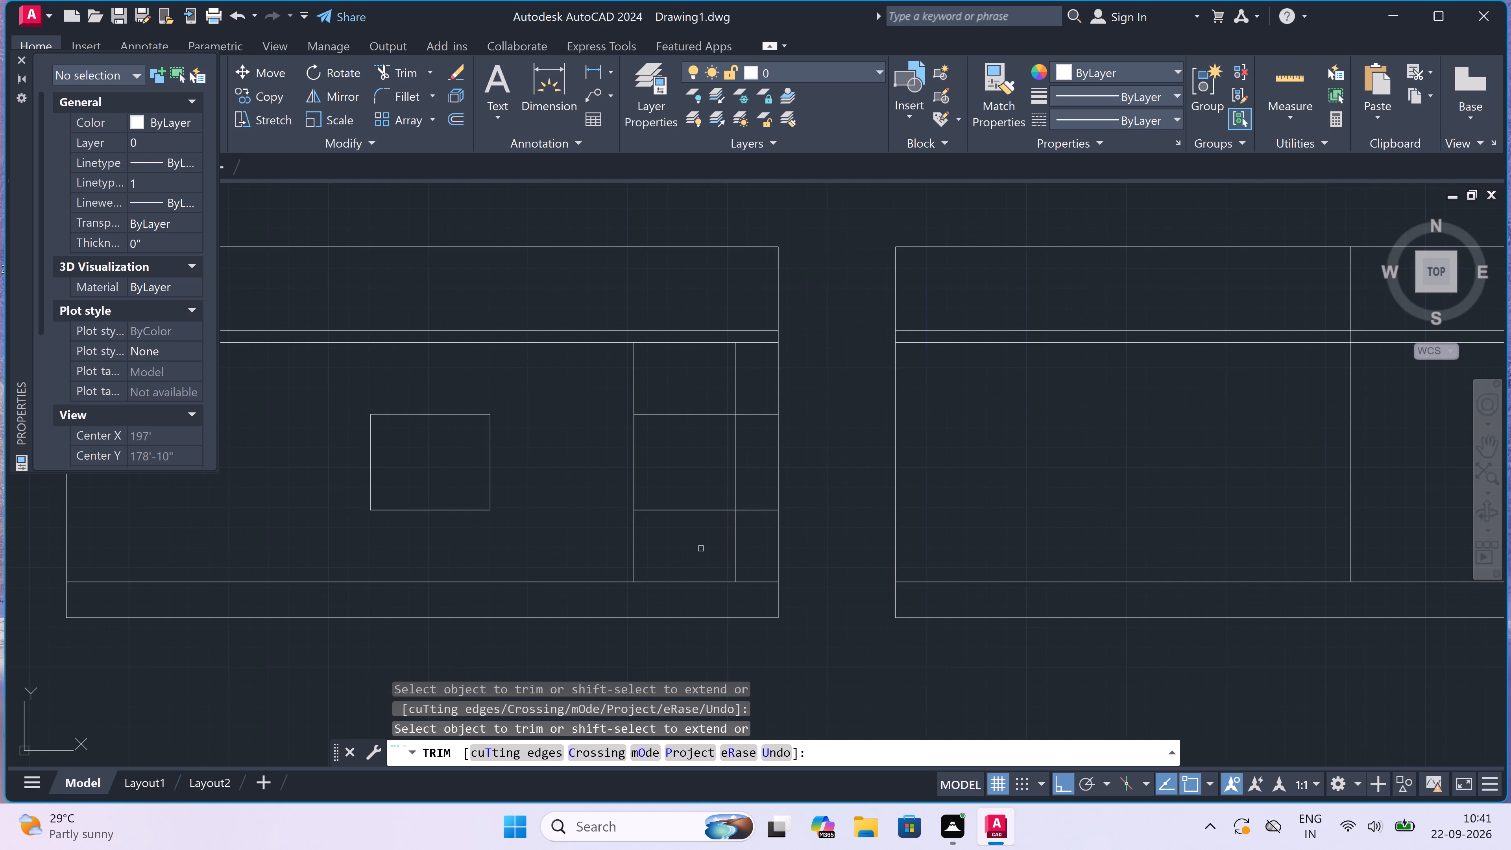
left_click_drag(700, 504, 700, 508)
left_click(699, 534)
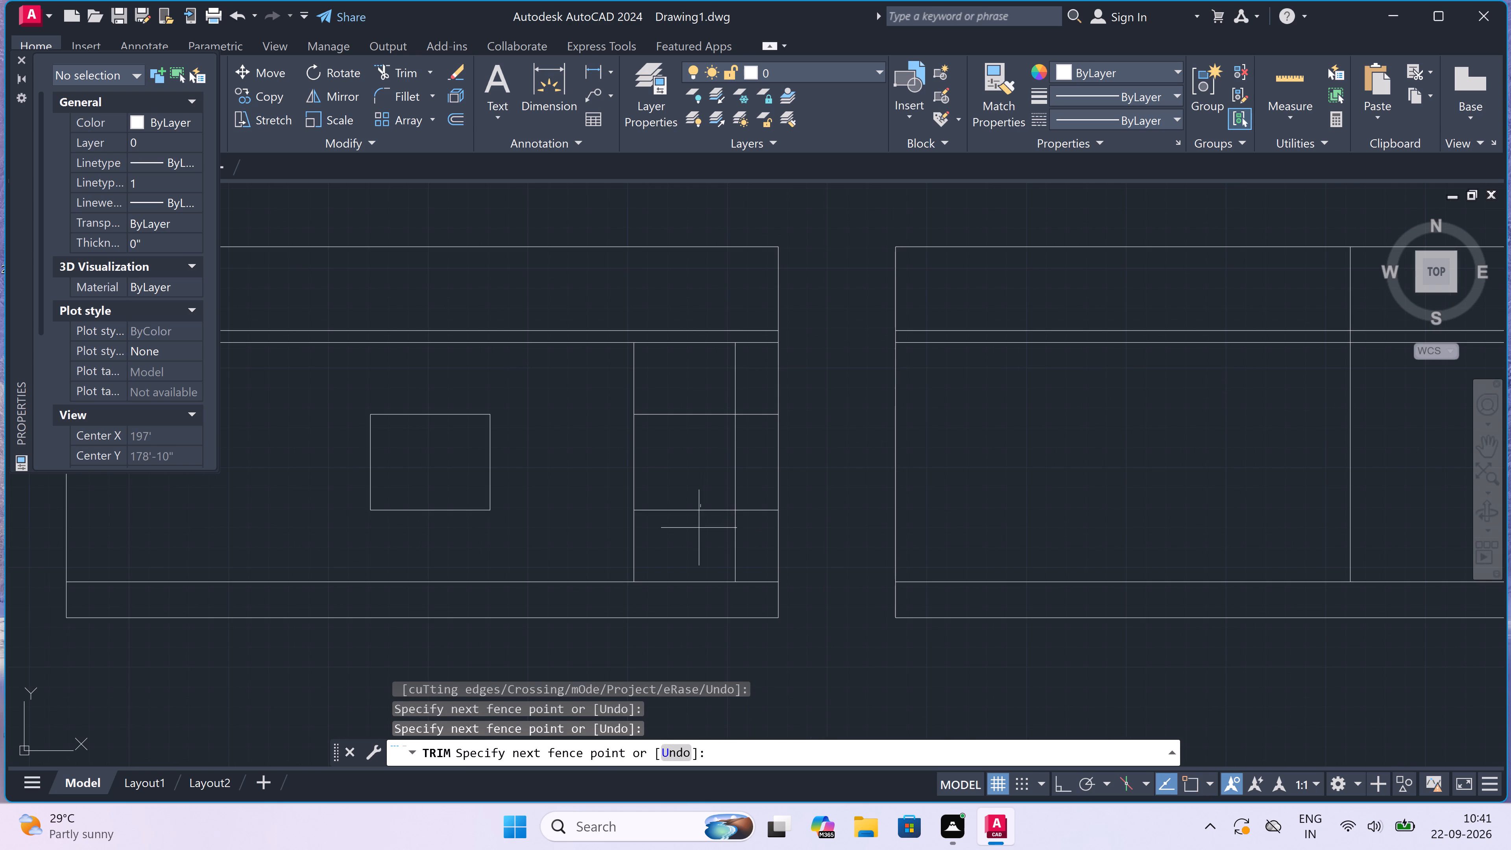
left_click(628, 376)
left_click(744, 388)
left_click_drag(753, 398, 753, 406)
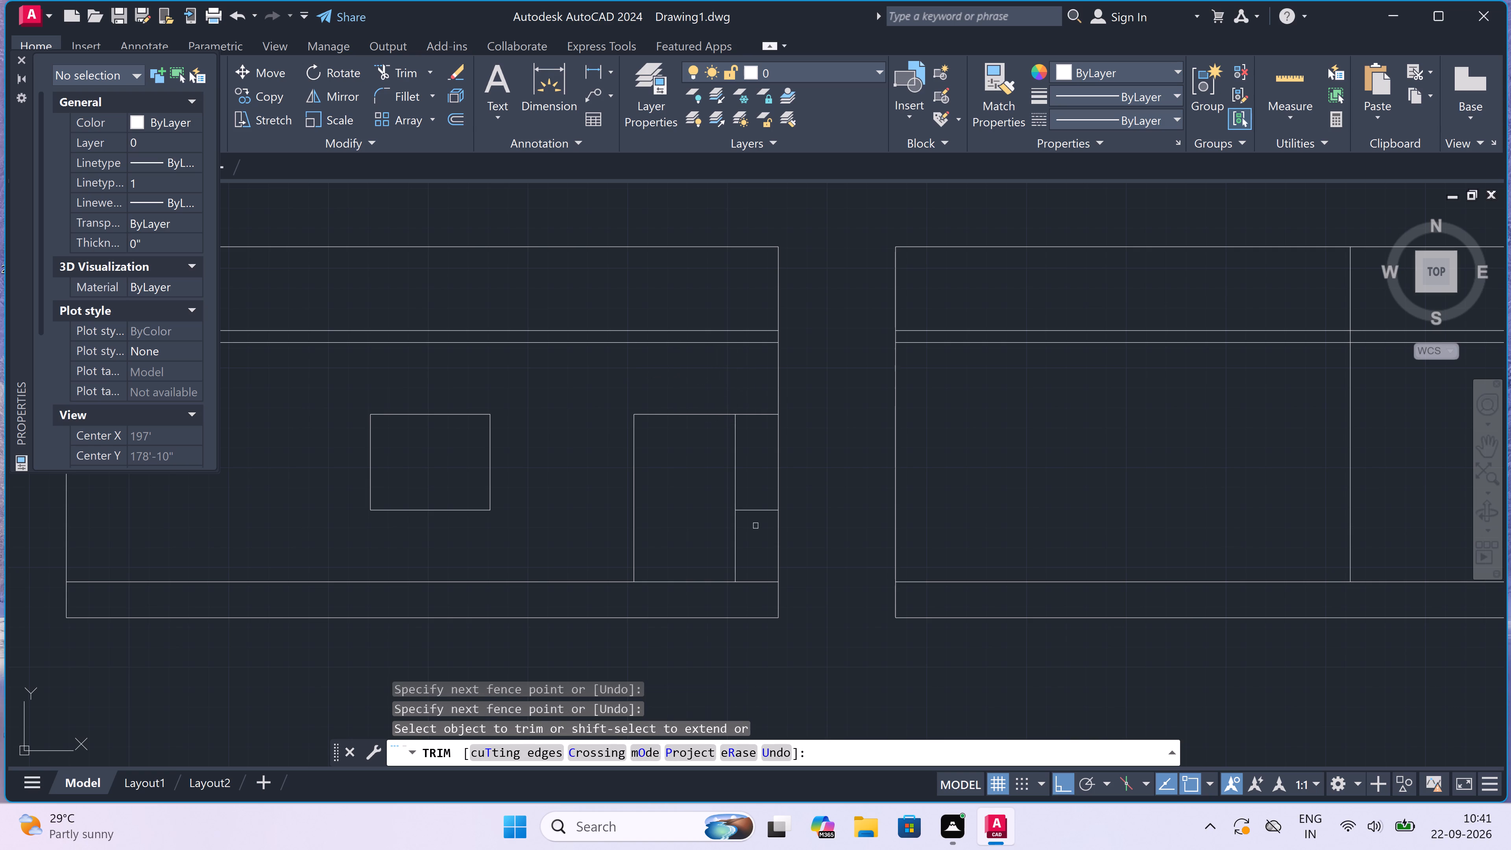
left_click_drag(757, 525, 757, 519)
left_click(757, 412)
scroll(755, 409, "down", 4)
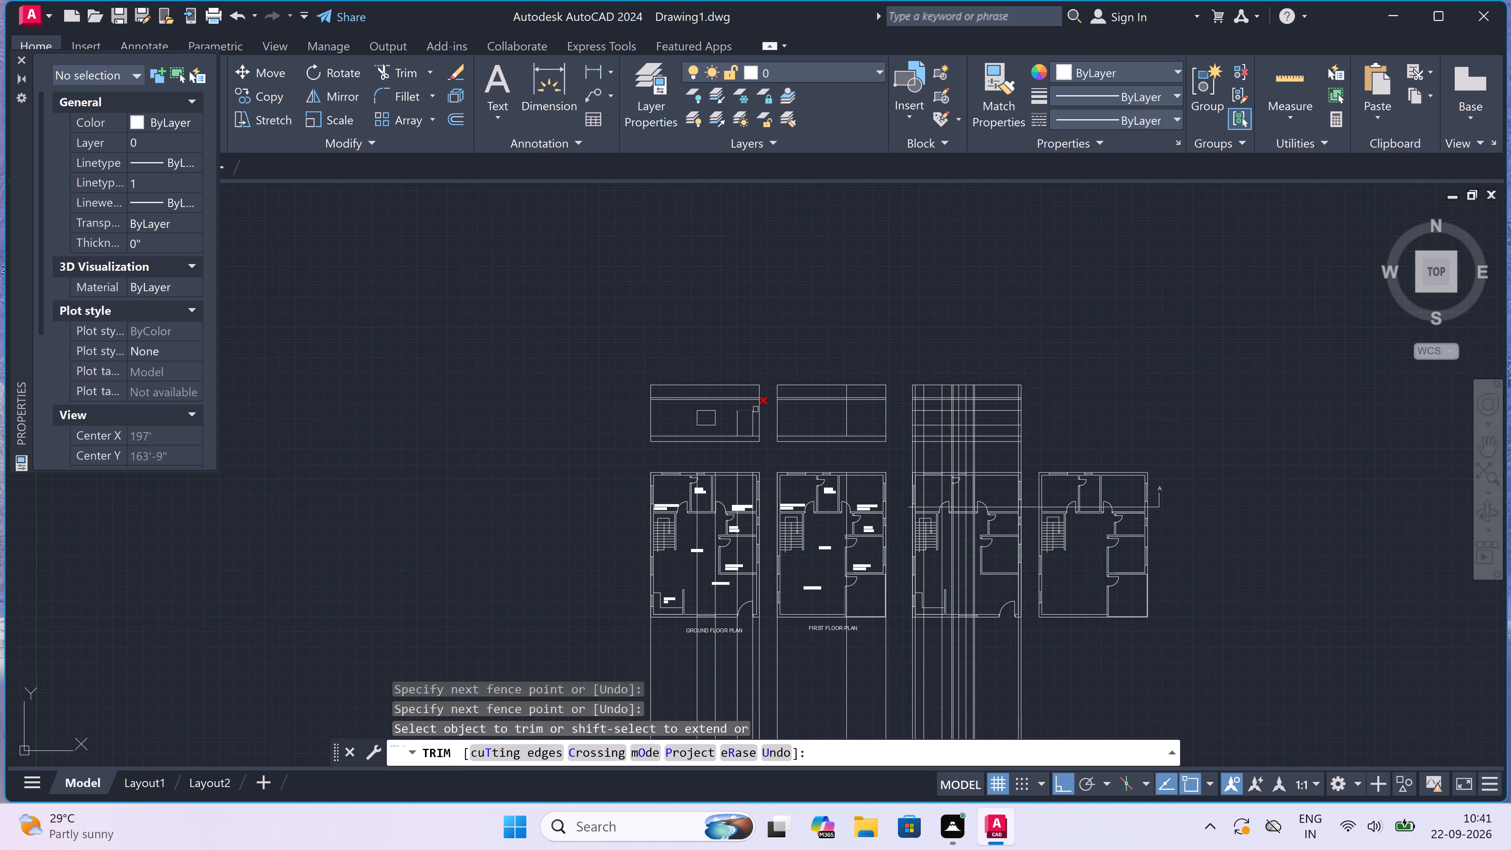
scroll(753, 403, "up", 3)
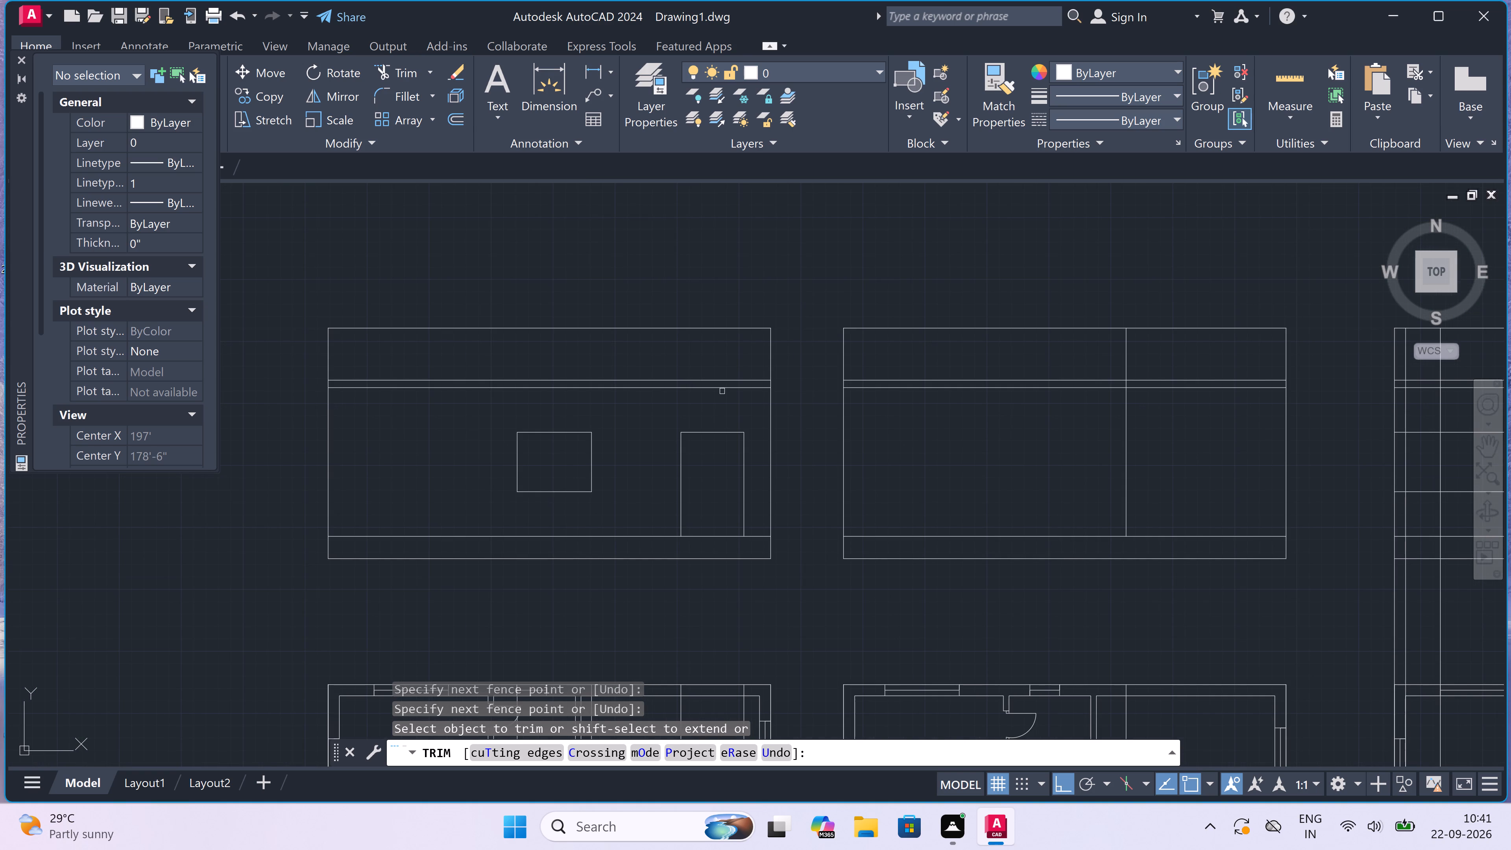
key("Escape")
Copy the first floor elevation lines from the left end of their plinth line onto the ground floor elevation's upper slab line, with Ortho off.
scroll(722, 391, "down", 2)
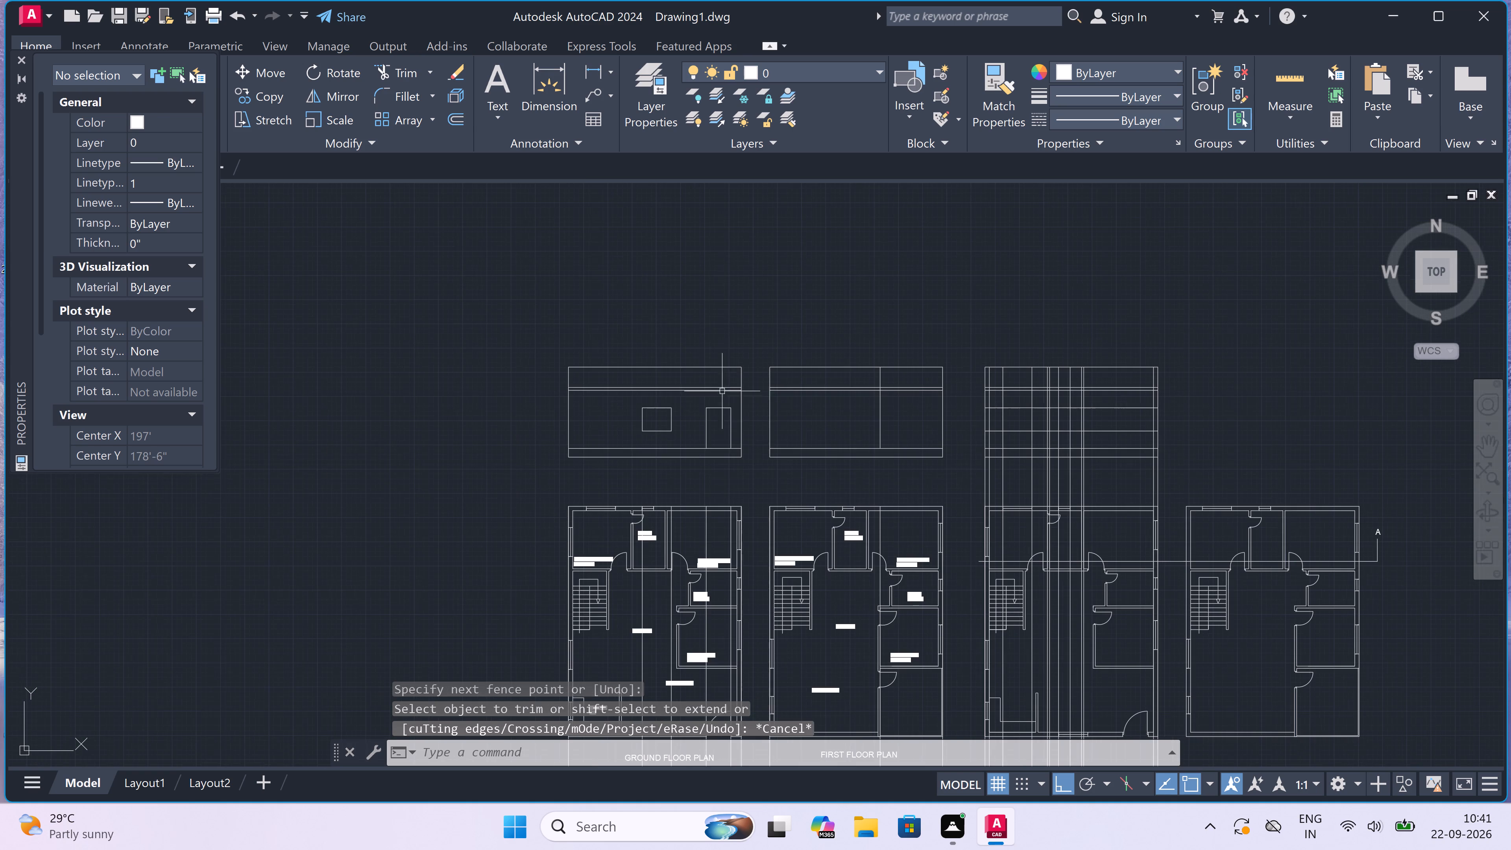
scroll(939, 351, "up", 2)
left_click_drag(962, 349, 962, 350)
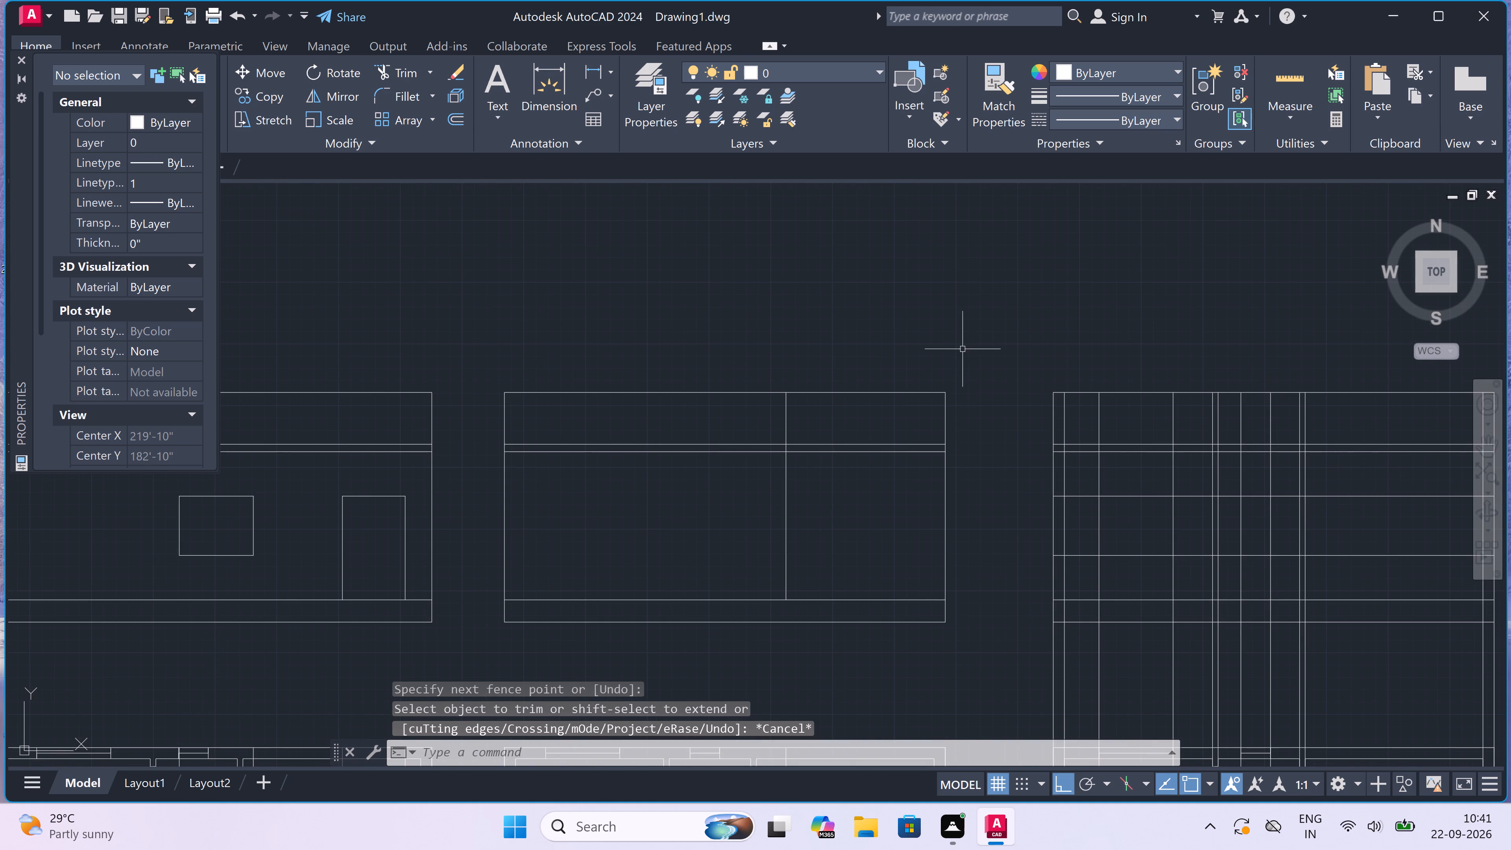
left_click_drag(962, 350, 952, 368)
scroll(687, 578, "down", 3)
scroll(645, 571, "up", 3)
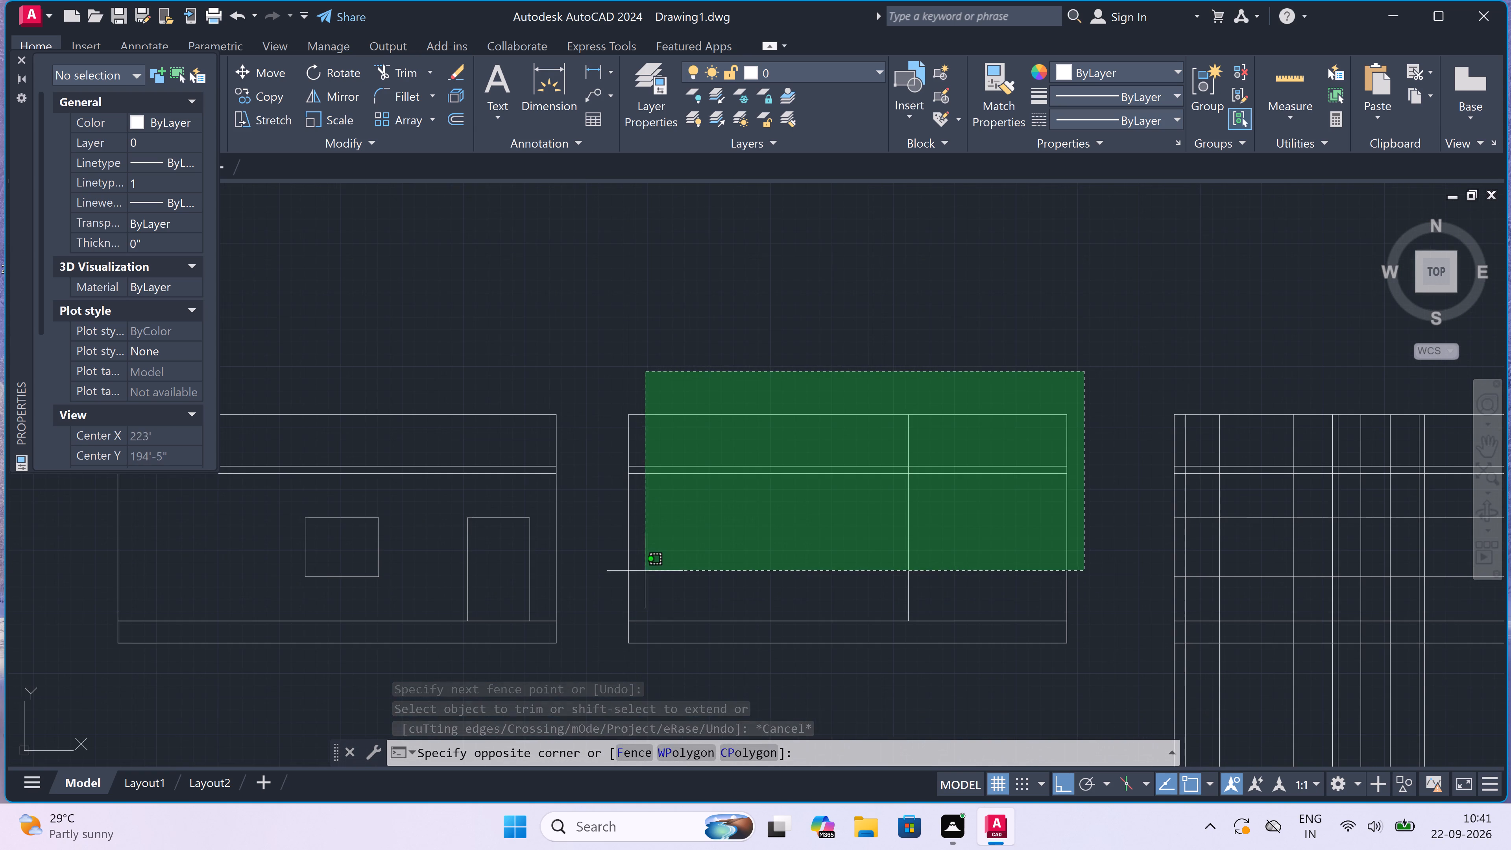
left_click(609, 594)
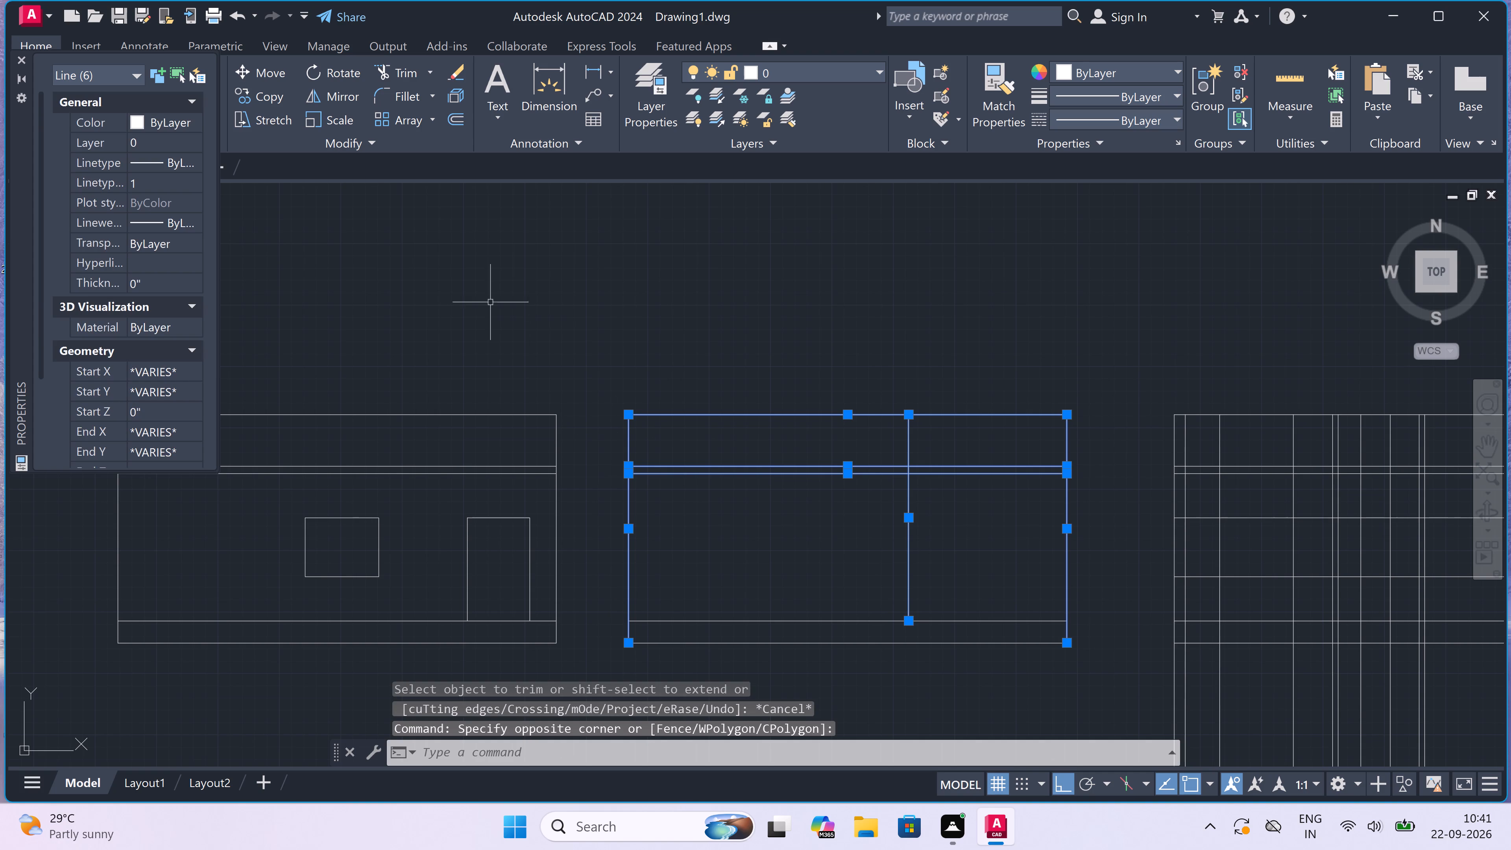
left_click(263, 100)
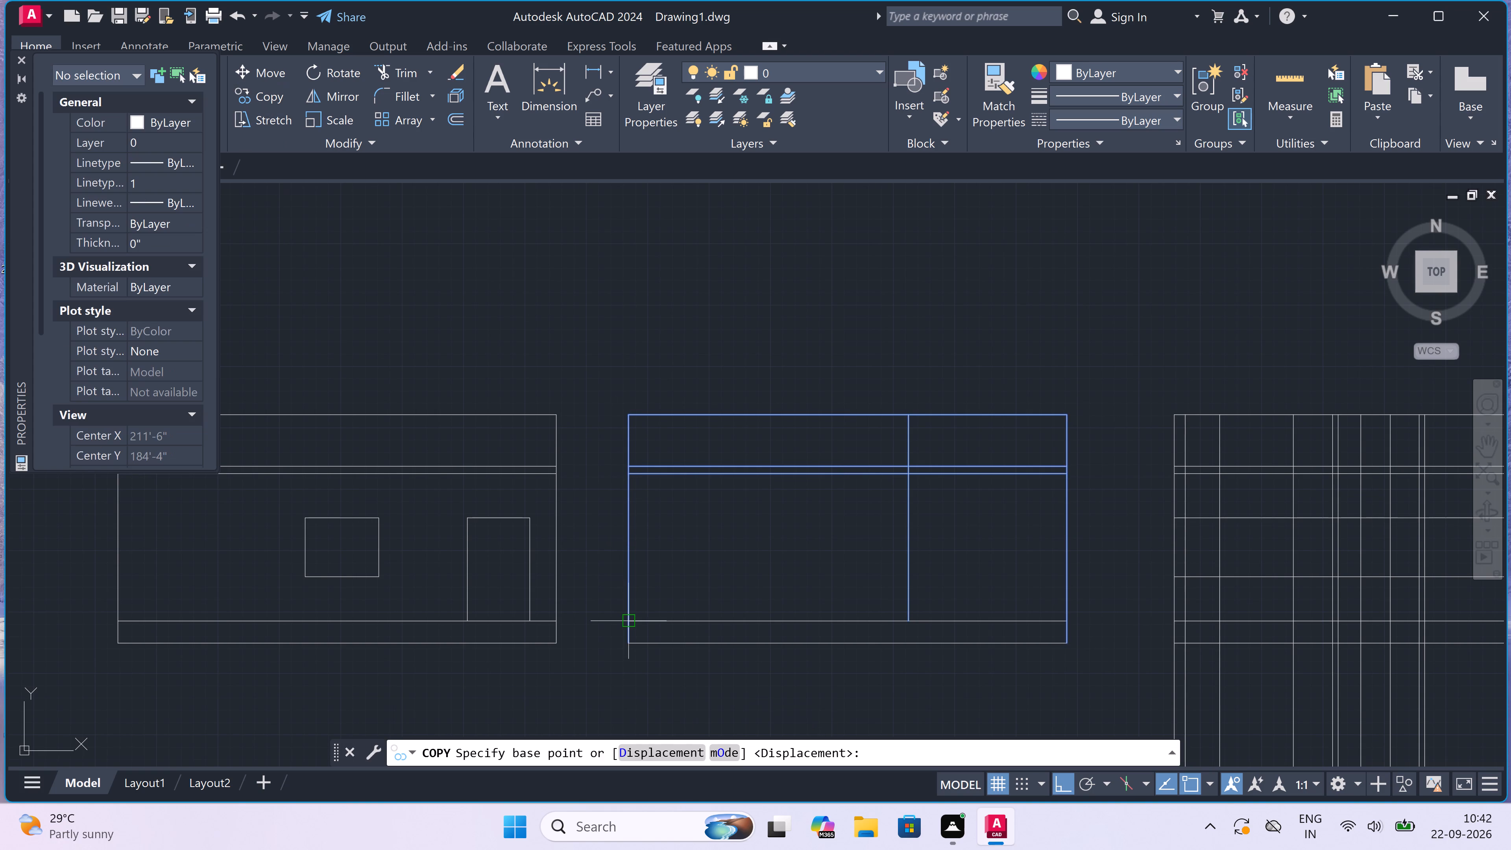
left_click_drag(629, 620, 629, 598)
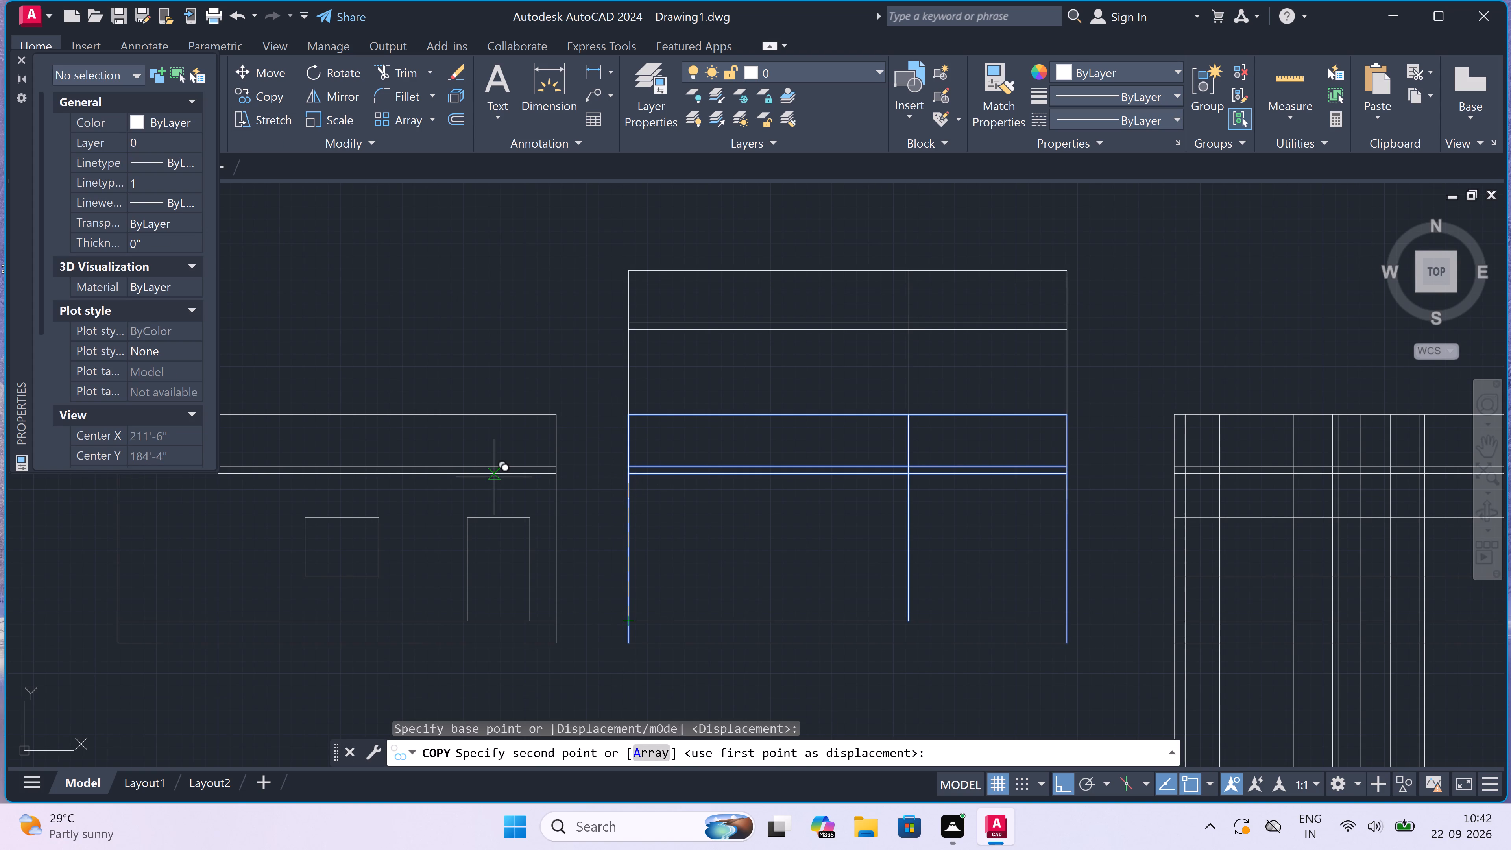
key("F8")
scroll(492, 476, "down", 3)
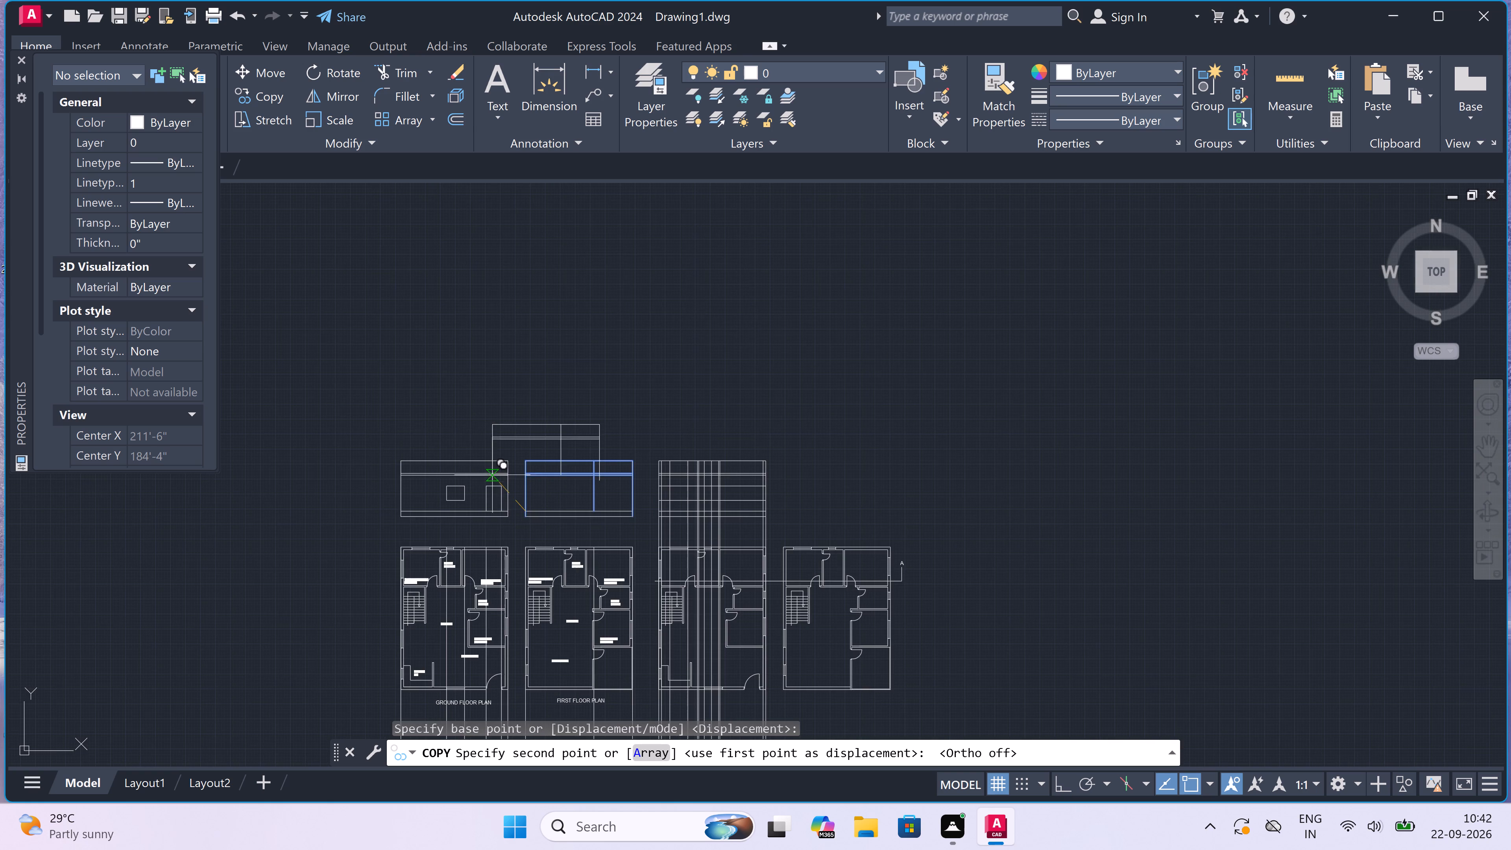
scroll(370, 476, "up", 3)
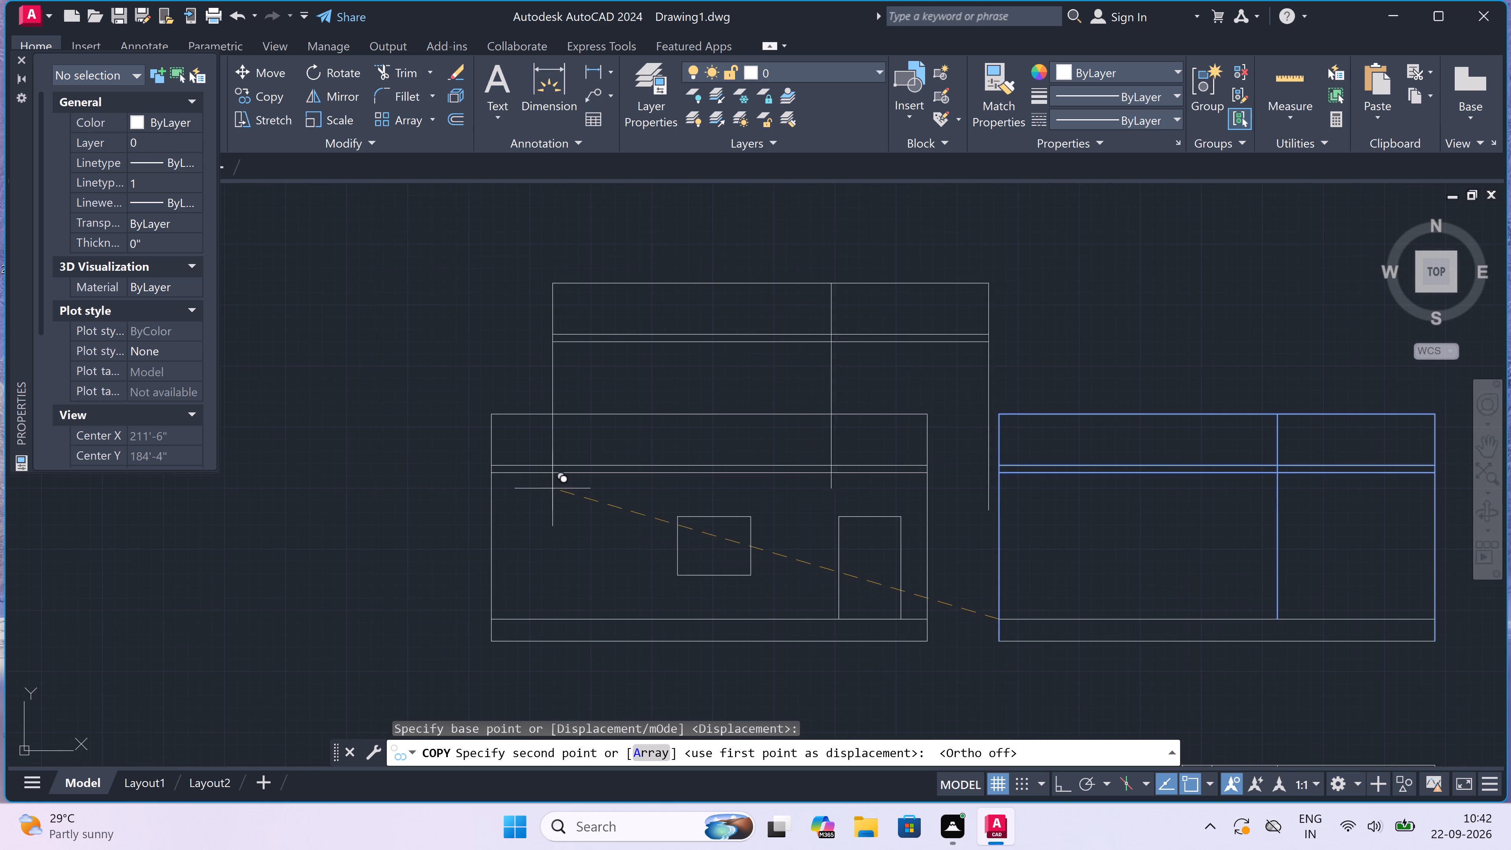
scroll(444, 487, "up", 3)
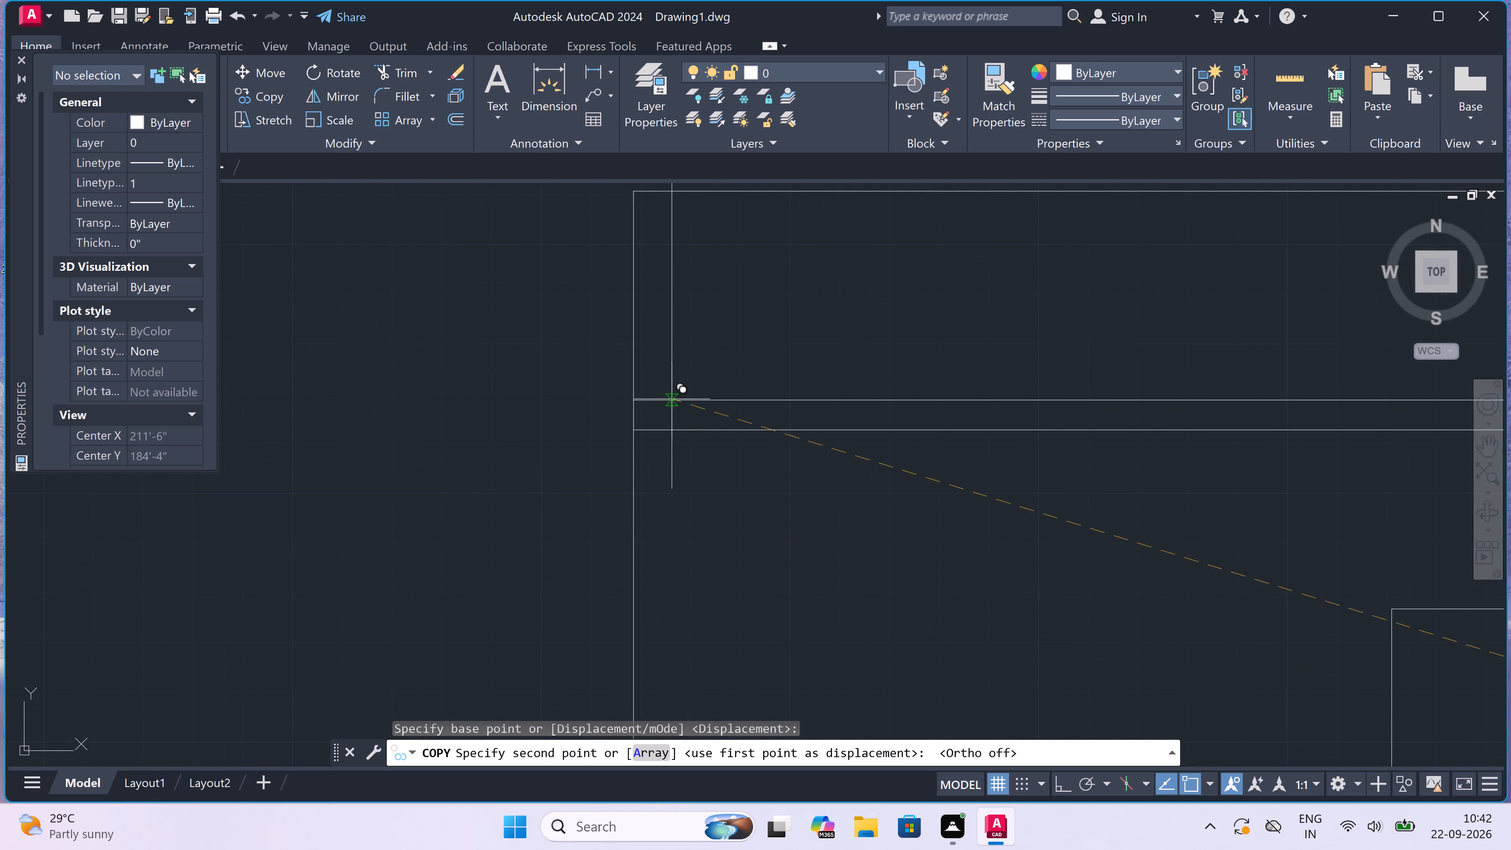
scroll(632, 405, "down", 1)
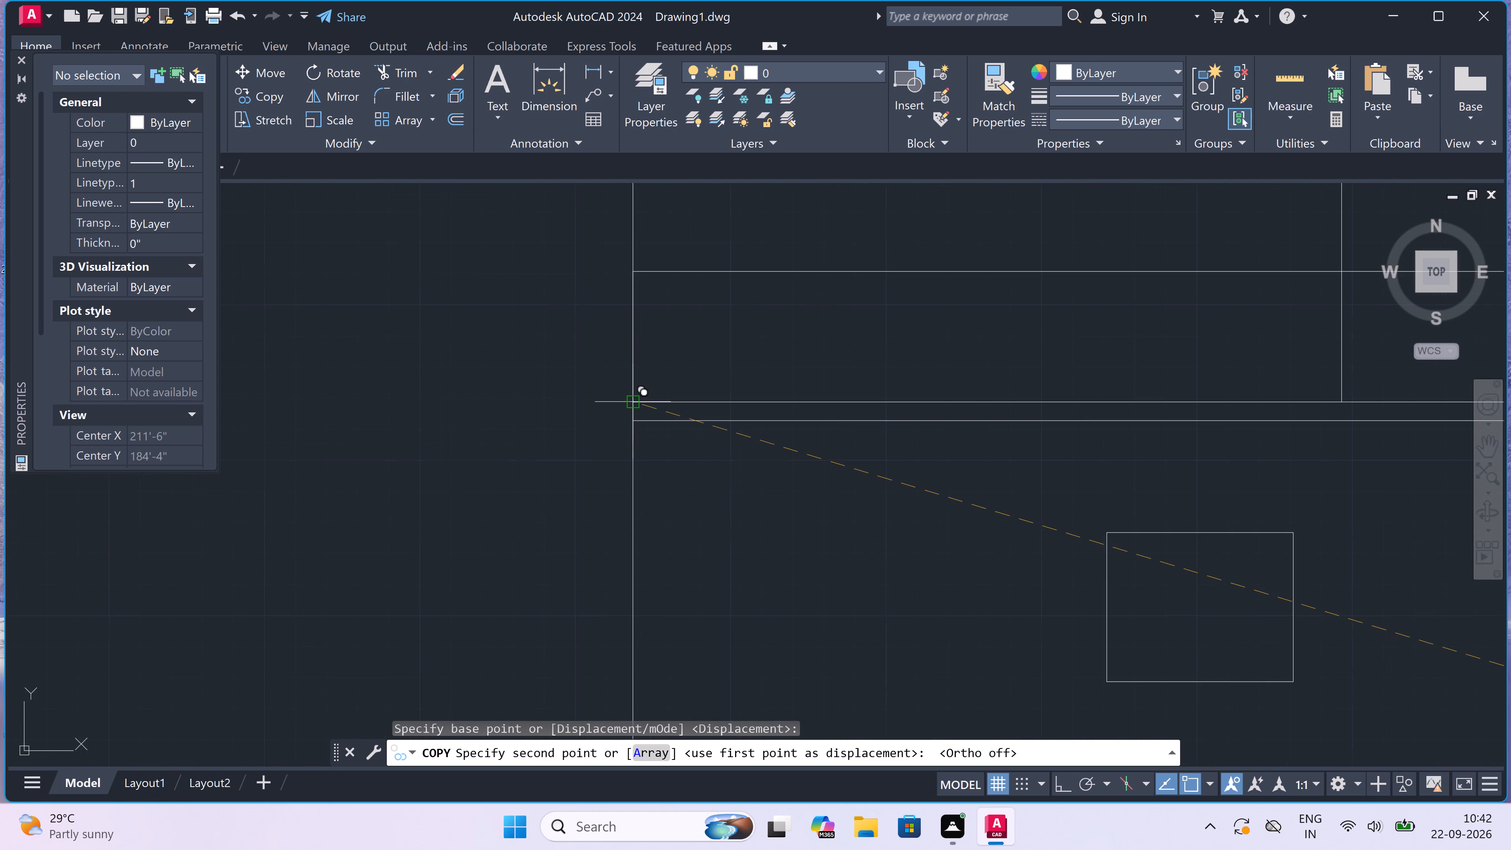
scroll(632, 405, "down", 2)
scroll(632, 403, "up", 3)
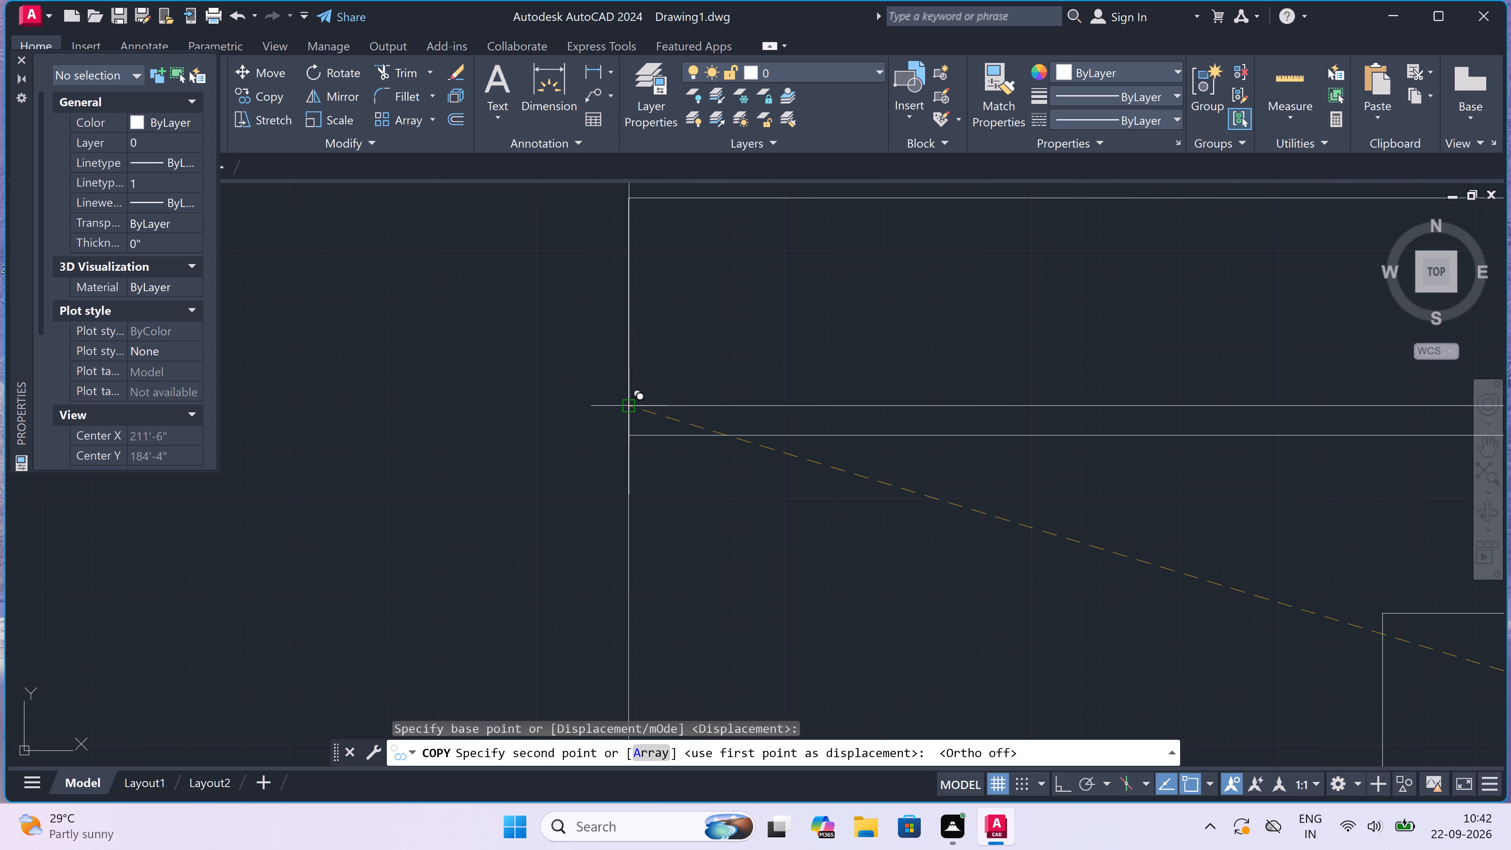
left_click(632, 406)
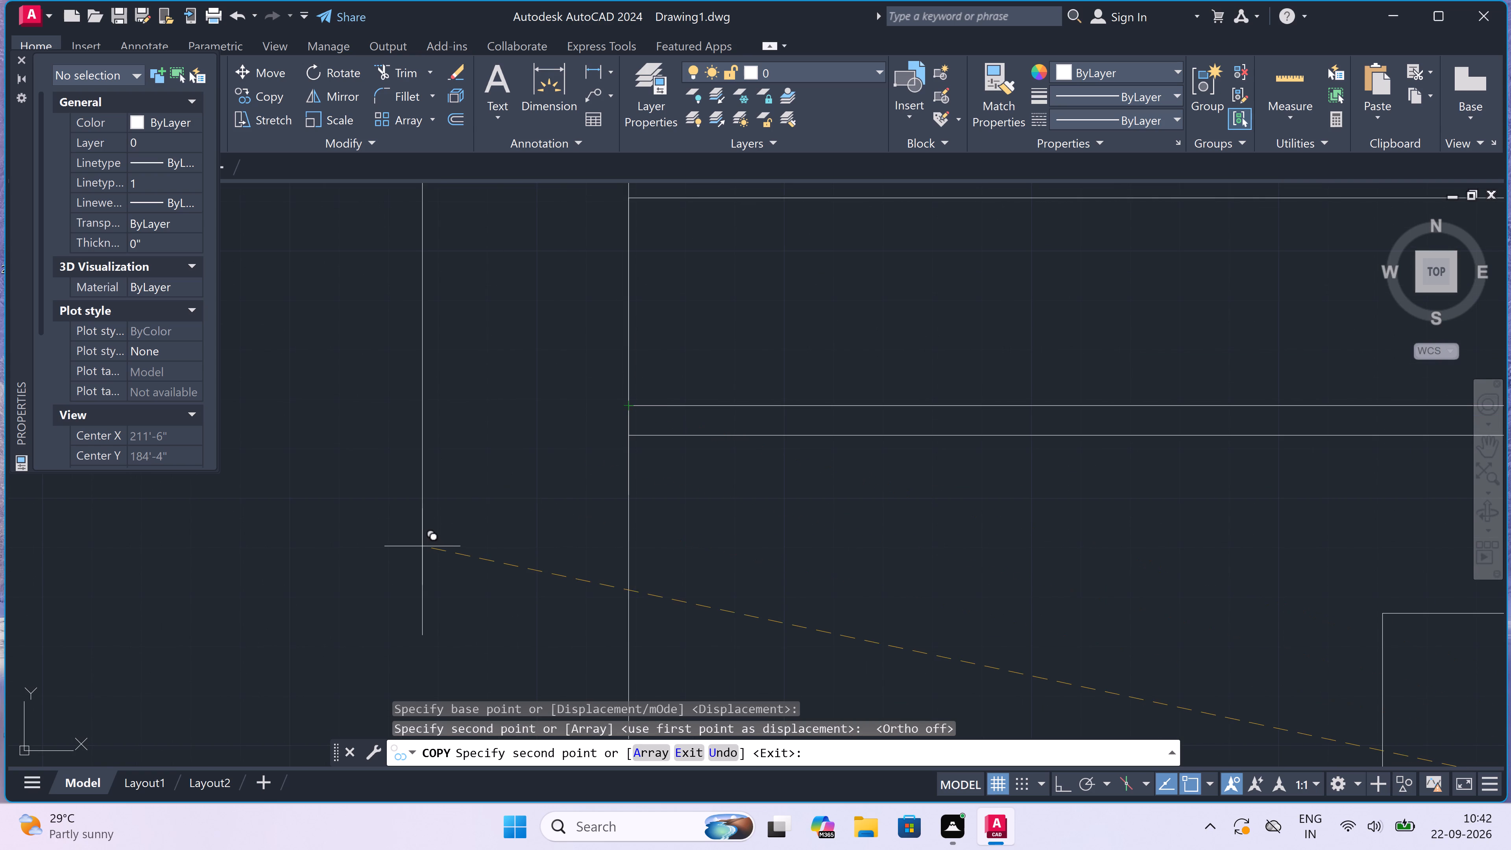
key("Escape")
Erase the original first floor elevation lines above the first floor plan.
scroll(421, 545, "down", 4)
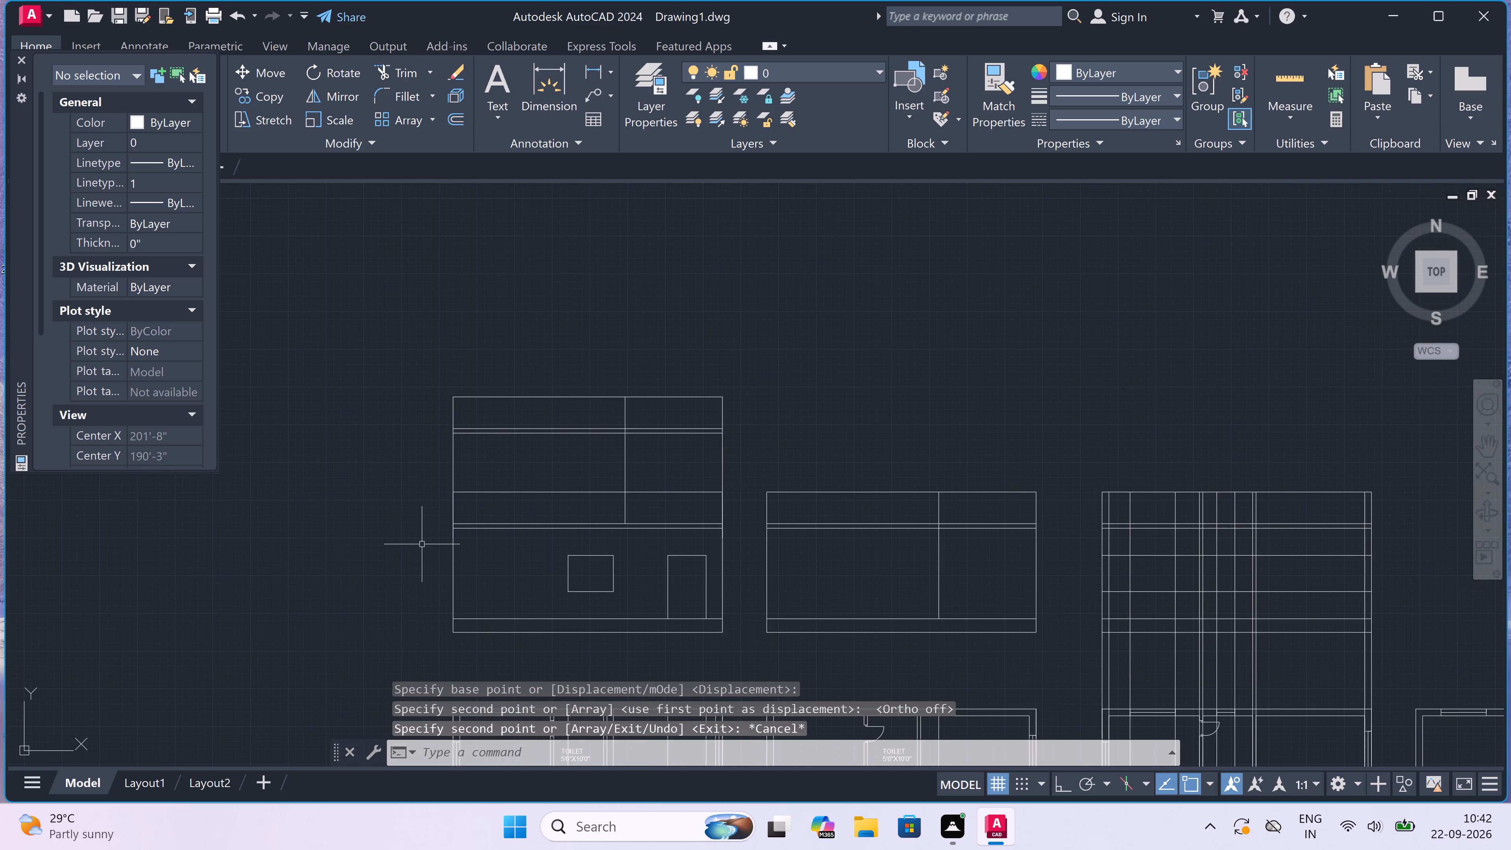
scroll(424, 542, "down", 3)
scroll(441, 593, "up", 2)
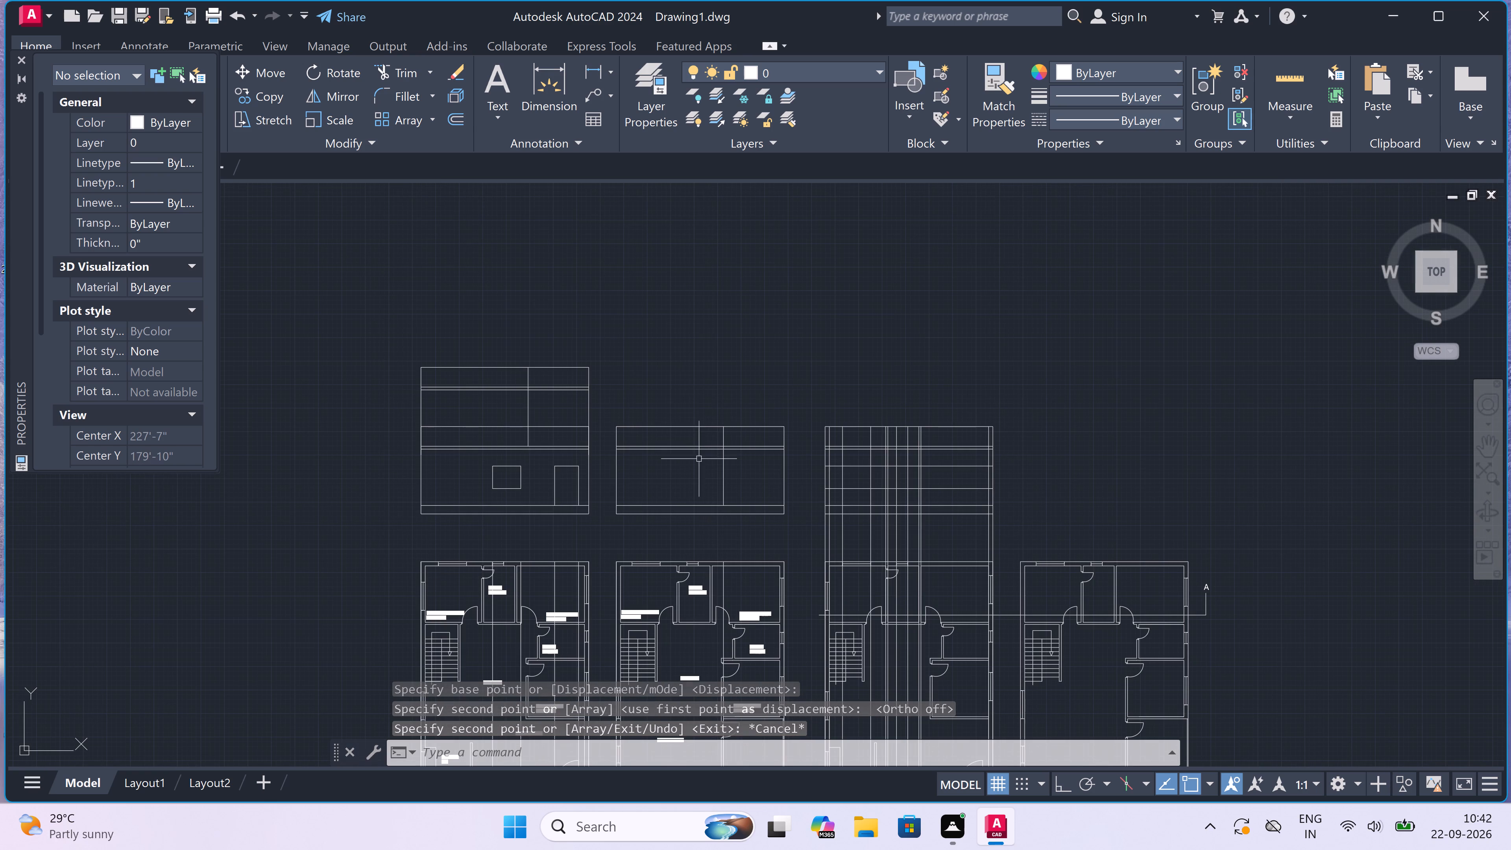
left_click(794, 418)
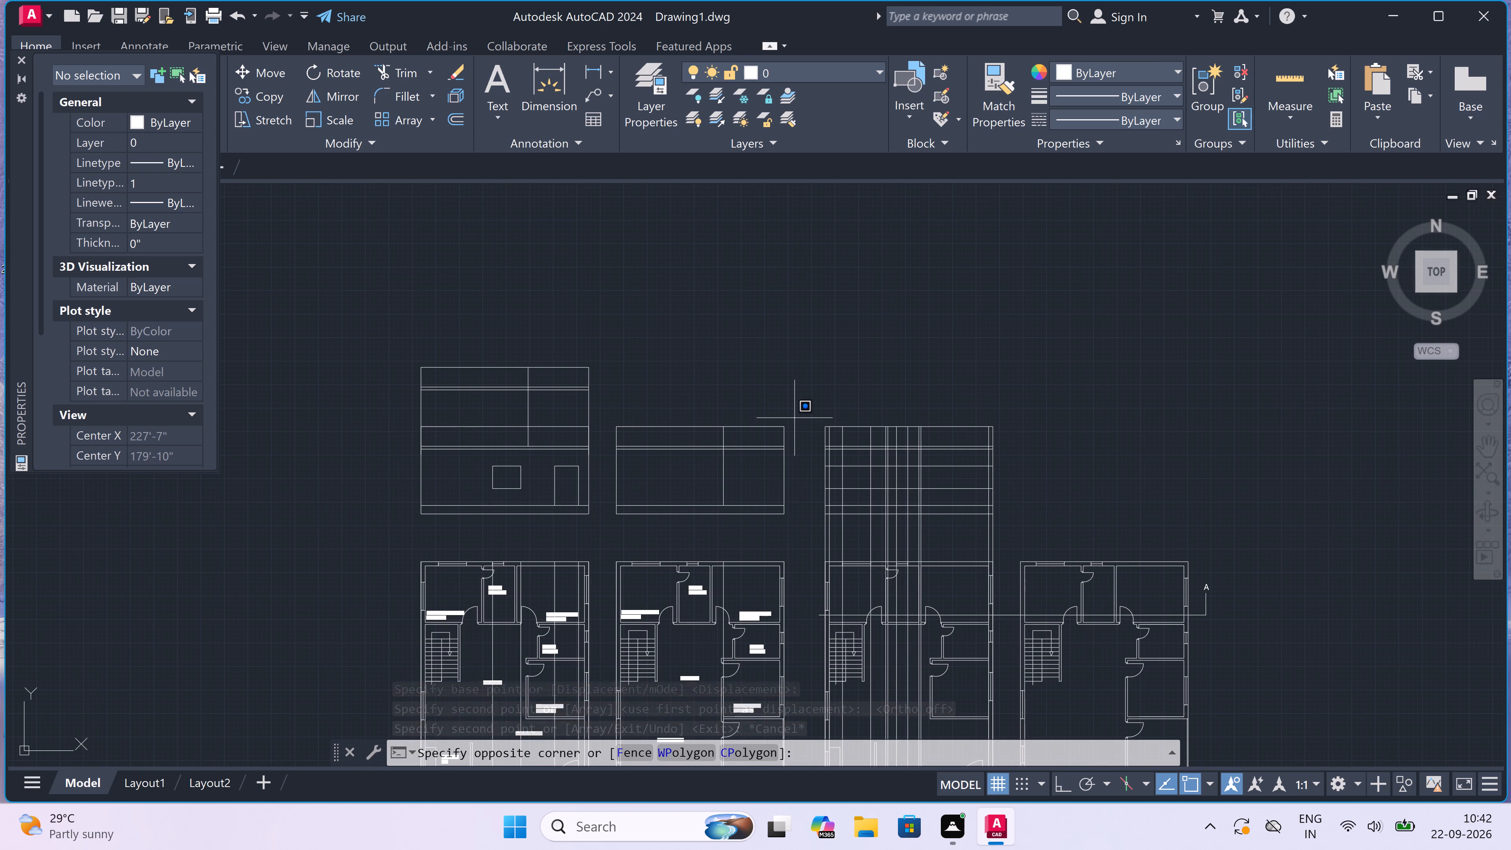
left_click(614, 527)
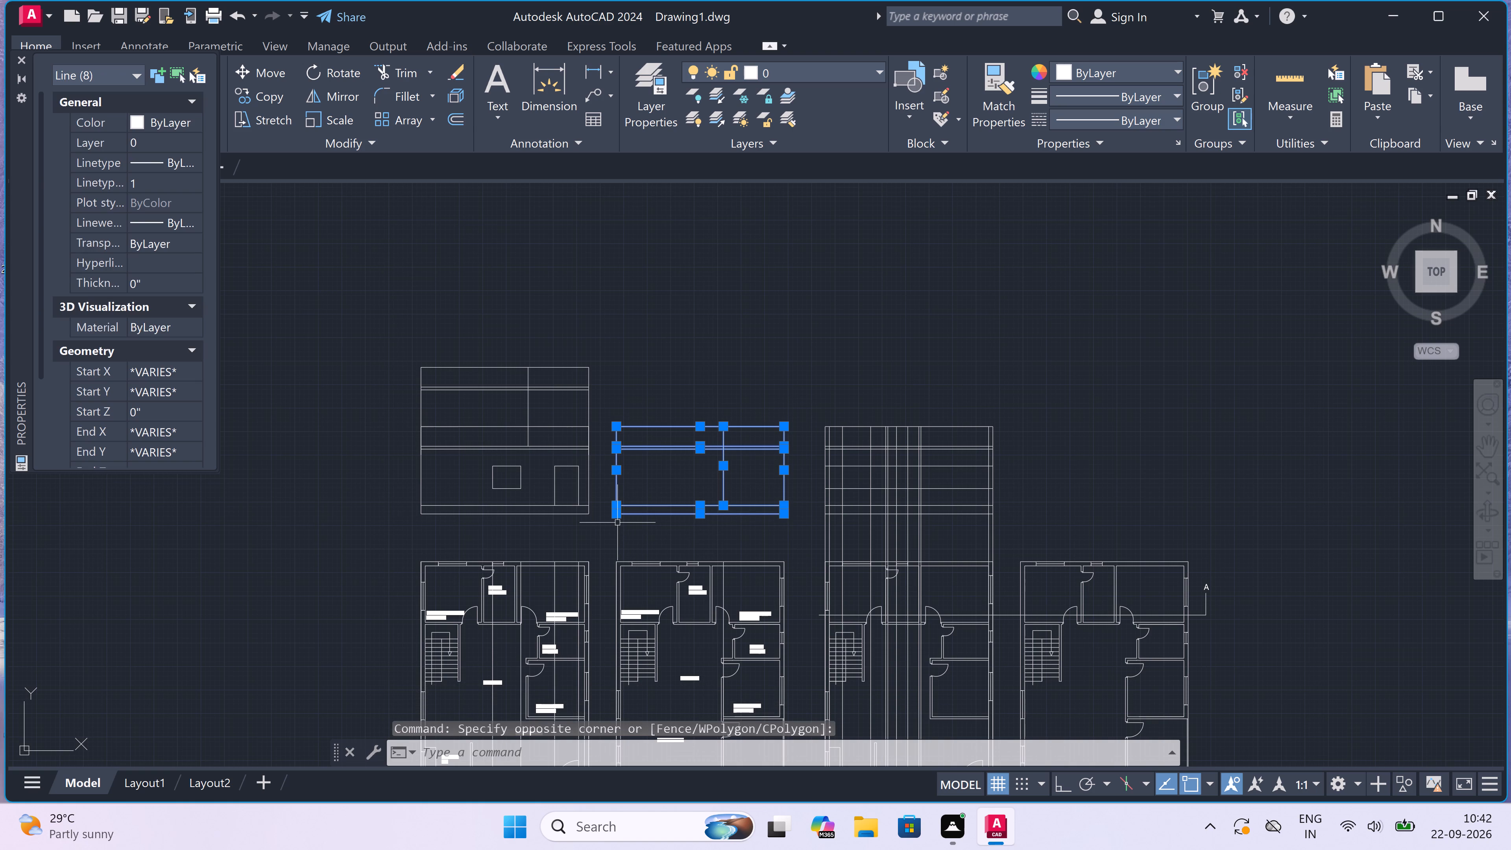
key("Delete")
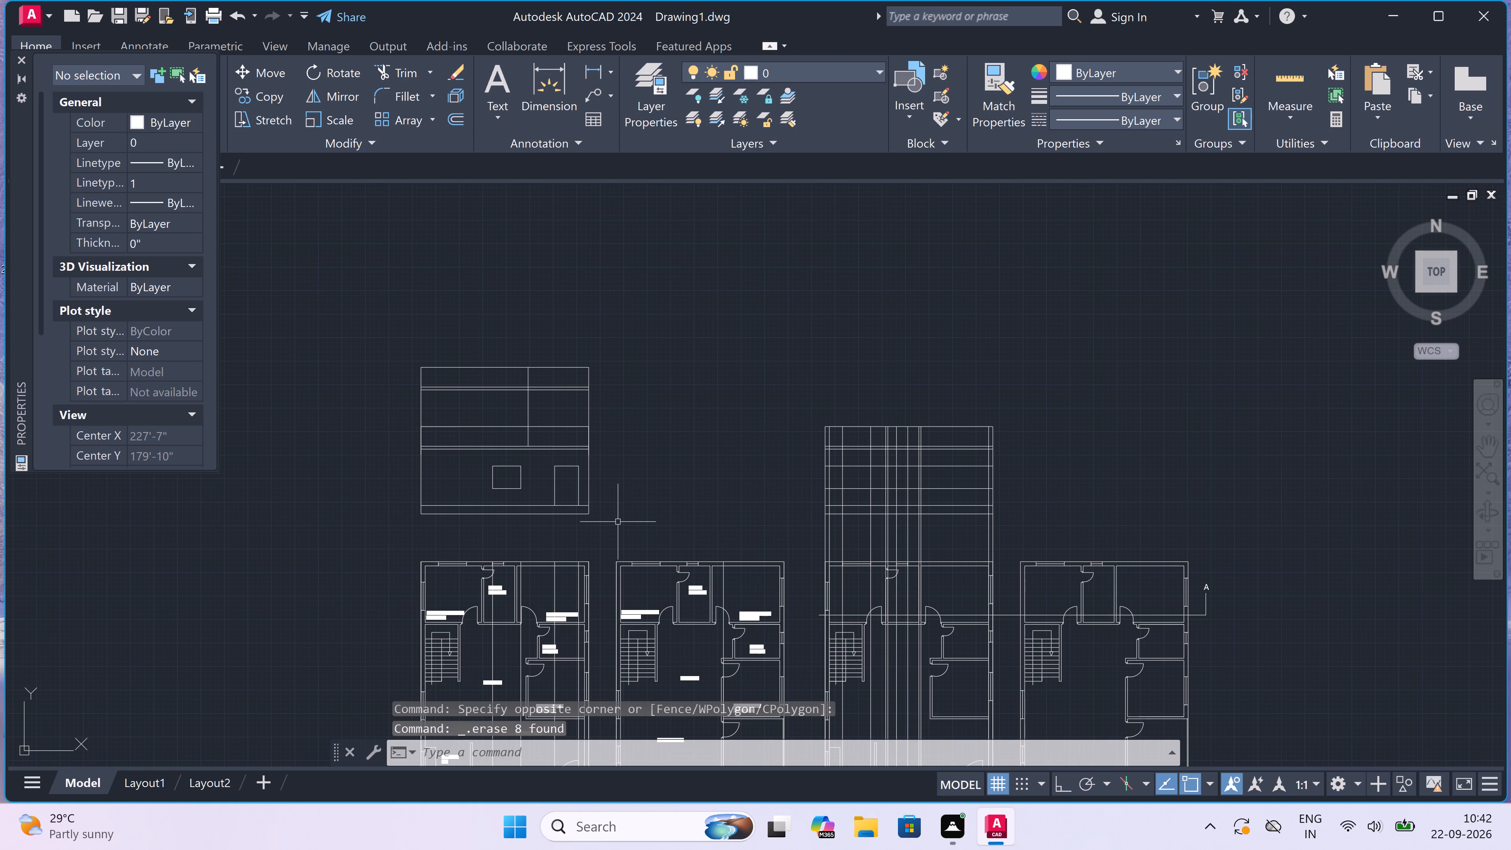
Trim the interior verticals out of the top band and the thin band below it in the section grid.
type("TR")
key("space")
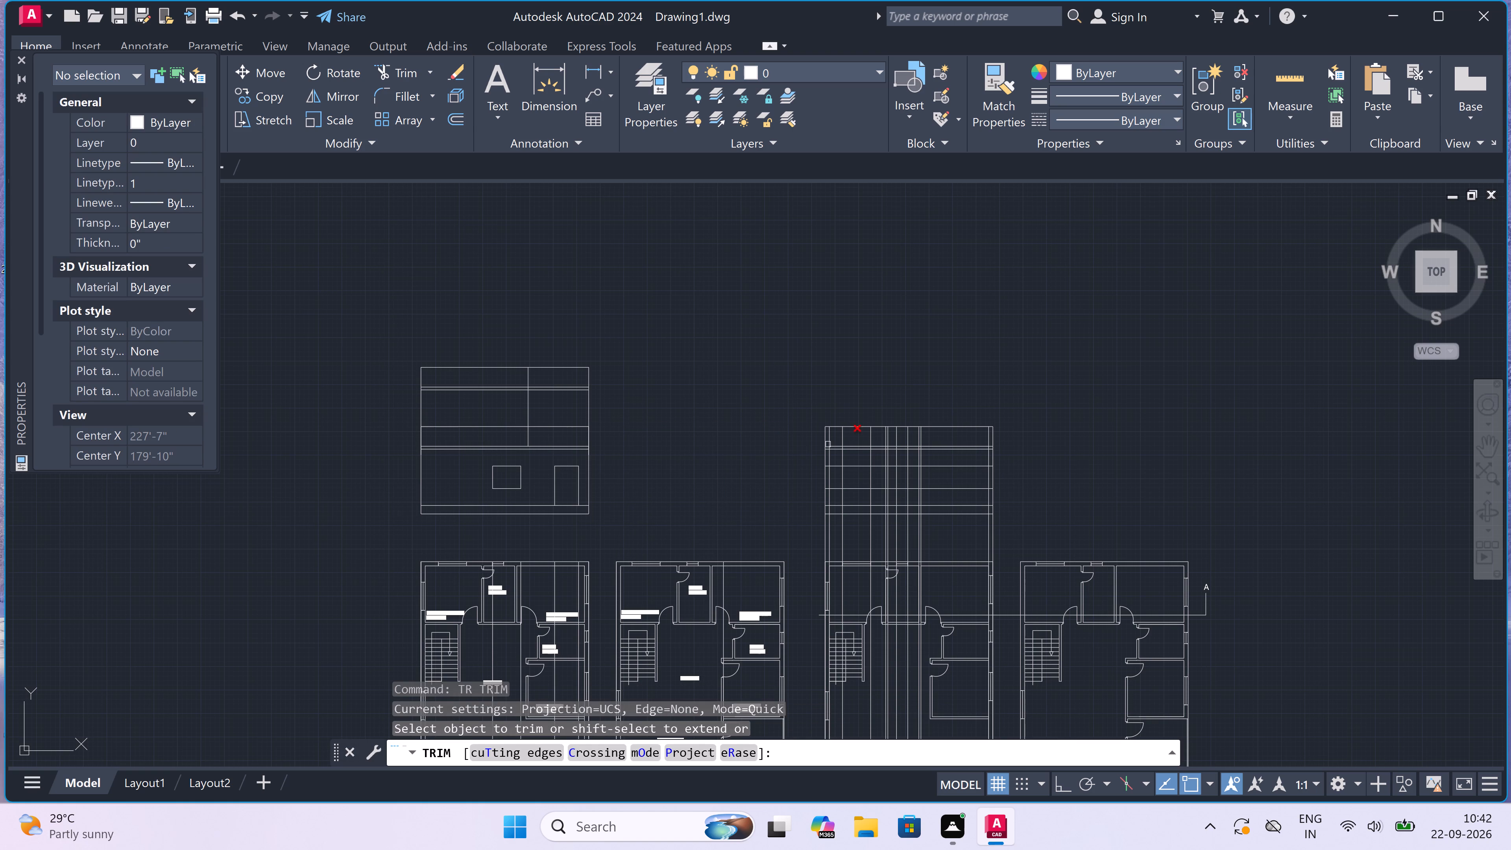
scroll(852, 436, "up", 3)
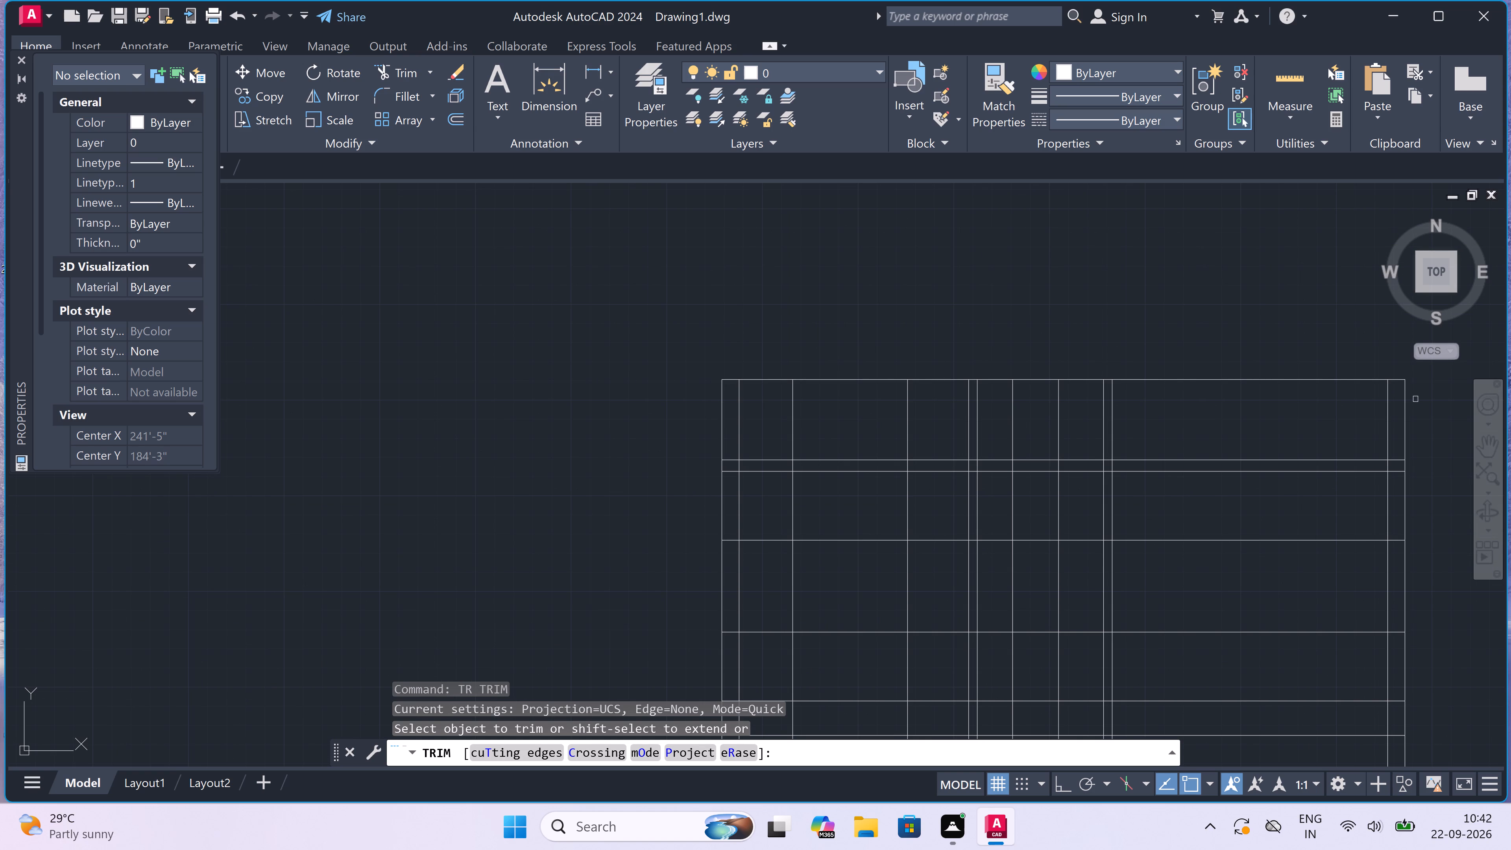
left_click(1393, 419)
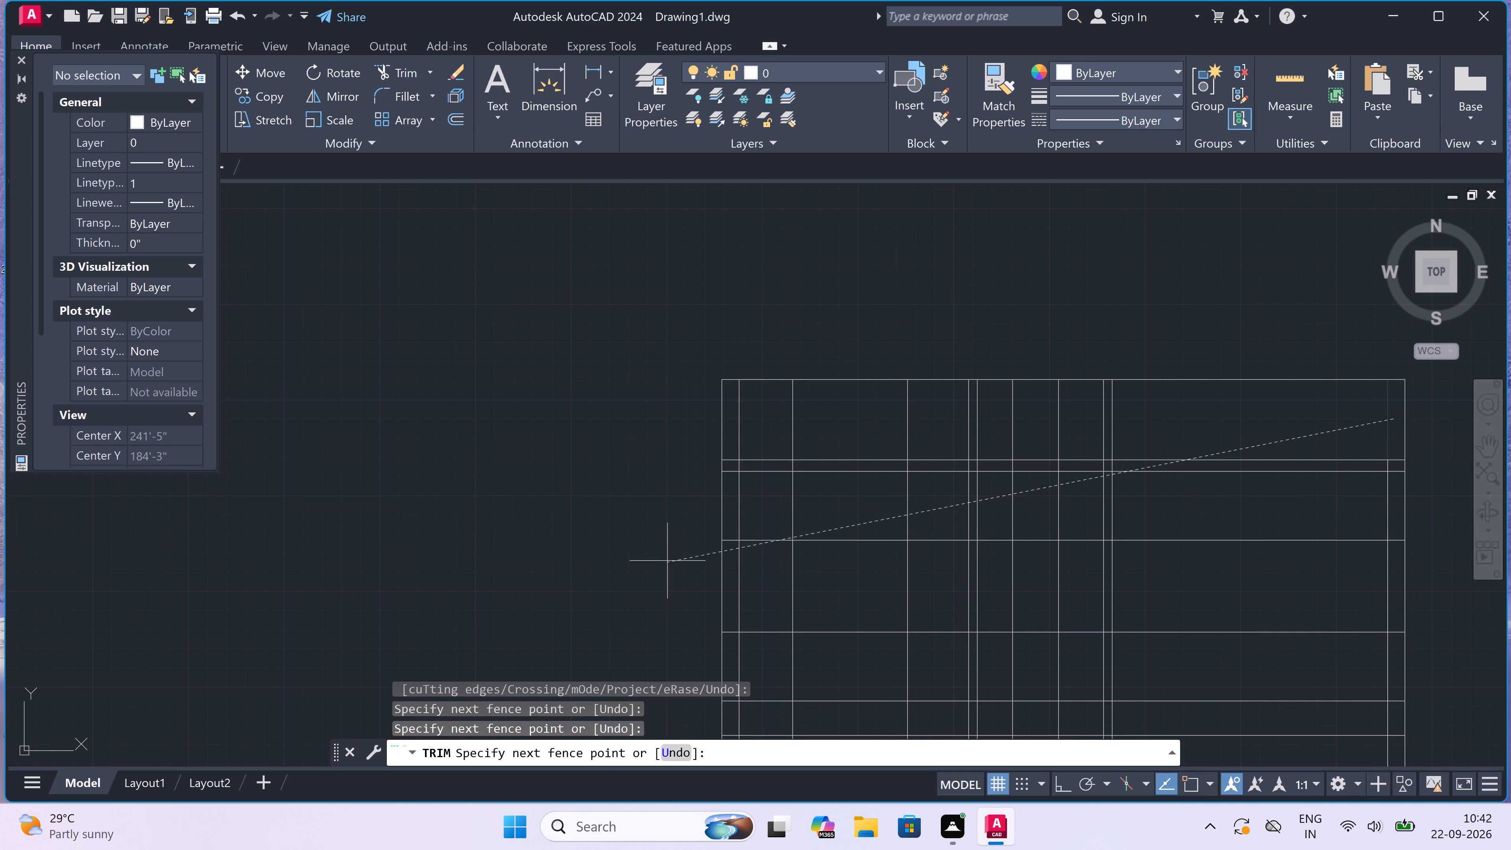
left_click(739, 434)
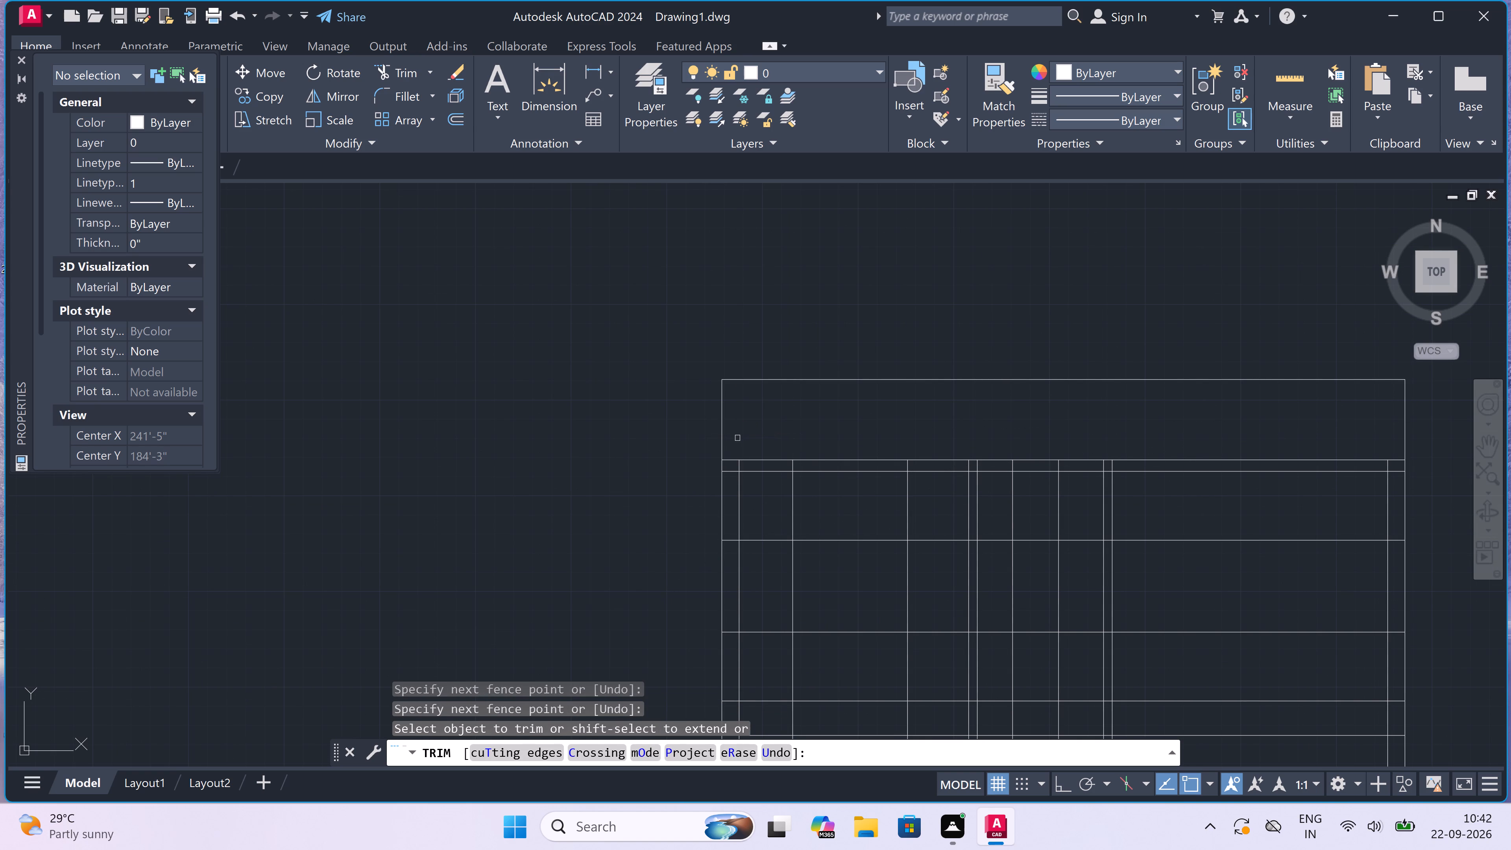
scroll(728, 472, "up", 3)
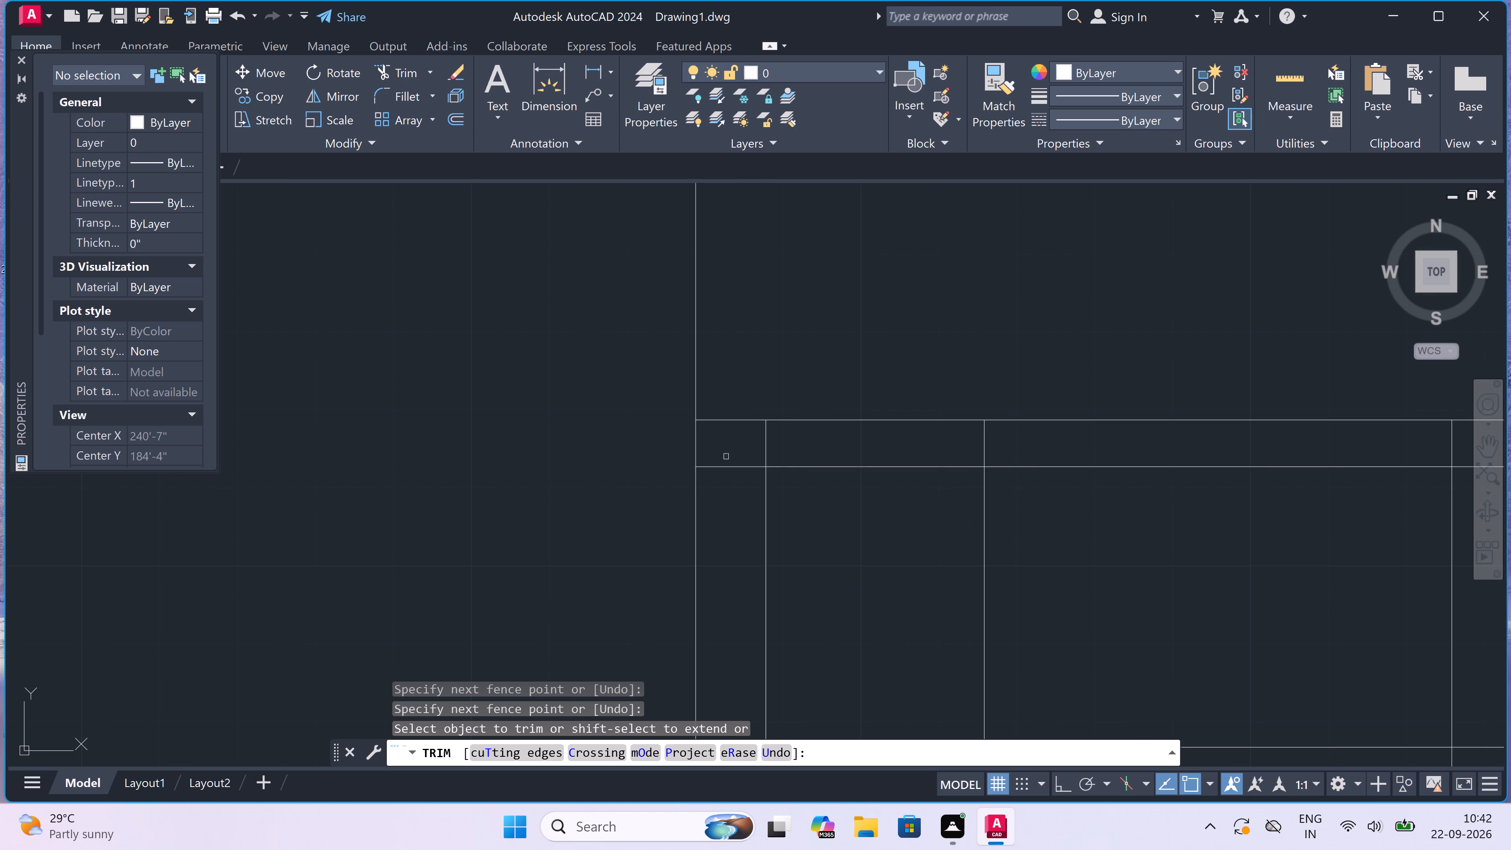
left_click(727, 455)
scroll(921, 451, "down", 5)
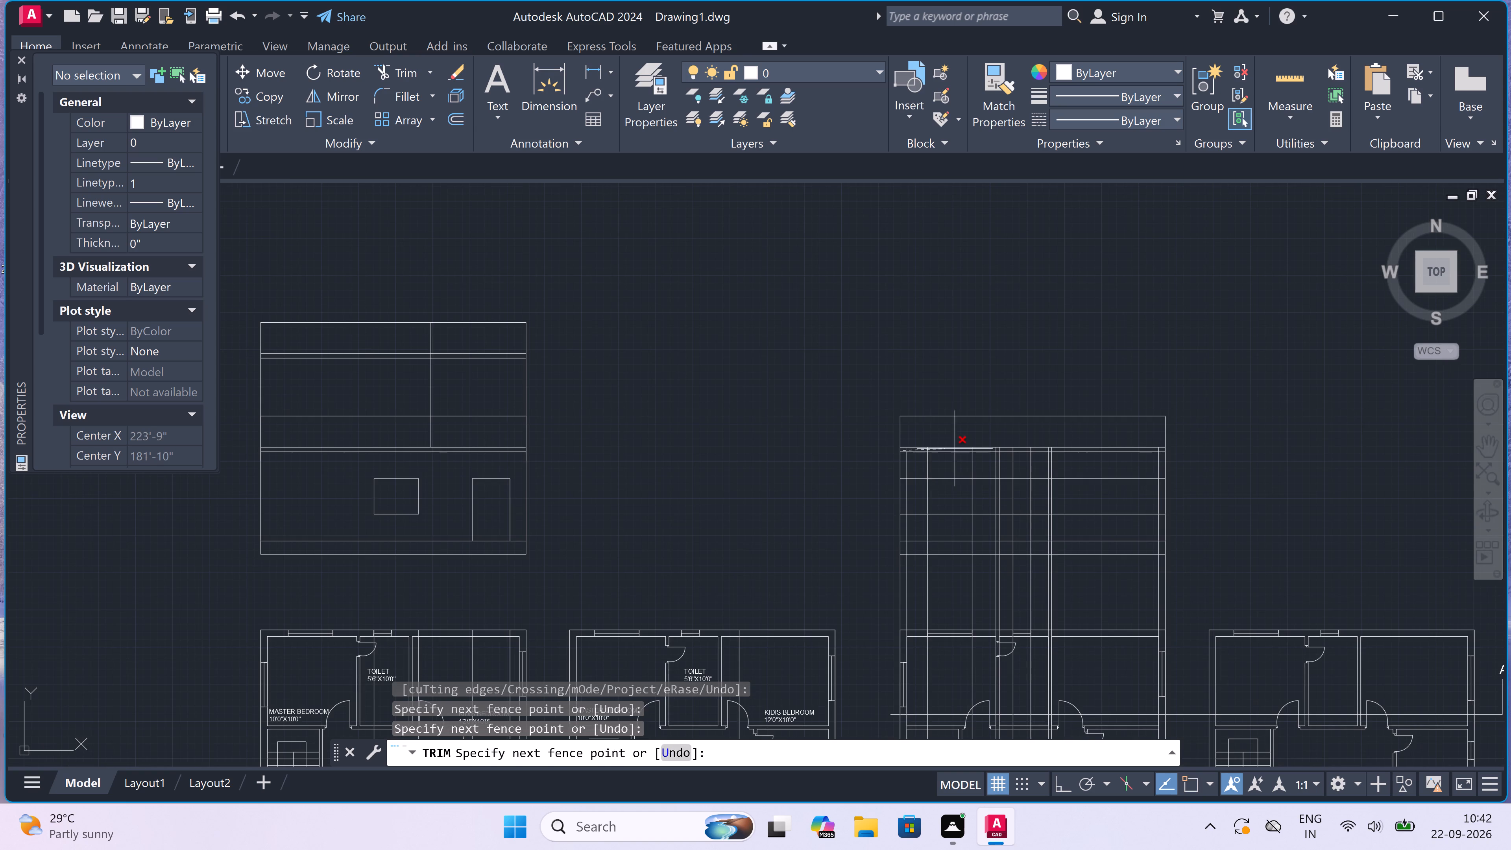
scroll(1166, 445, "up", 3)
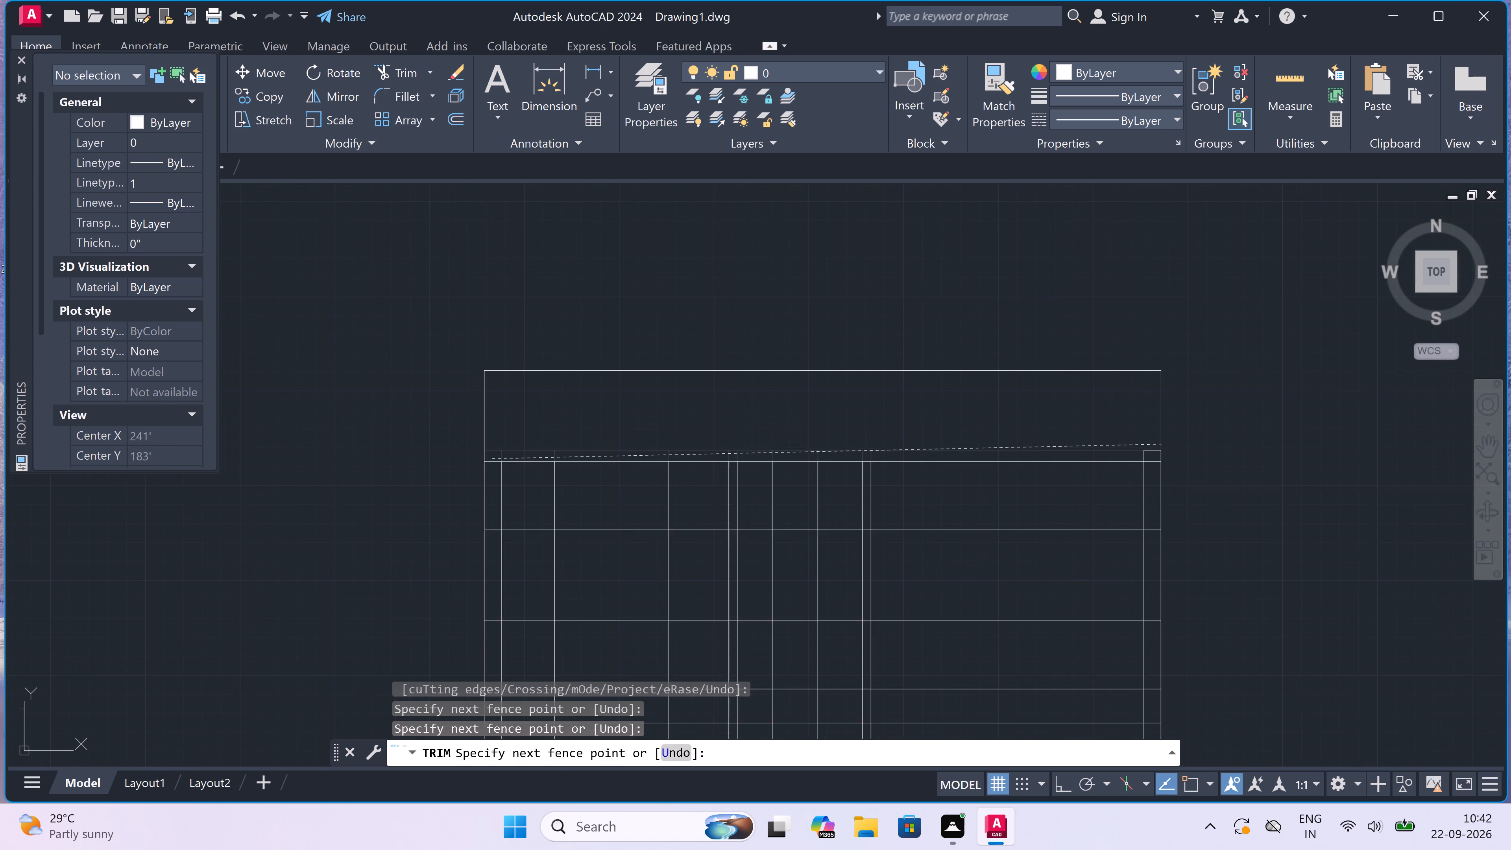
scroll(1156, 459, "up", 3)
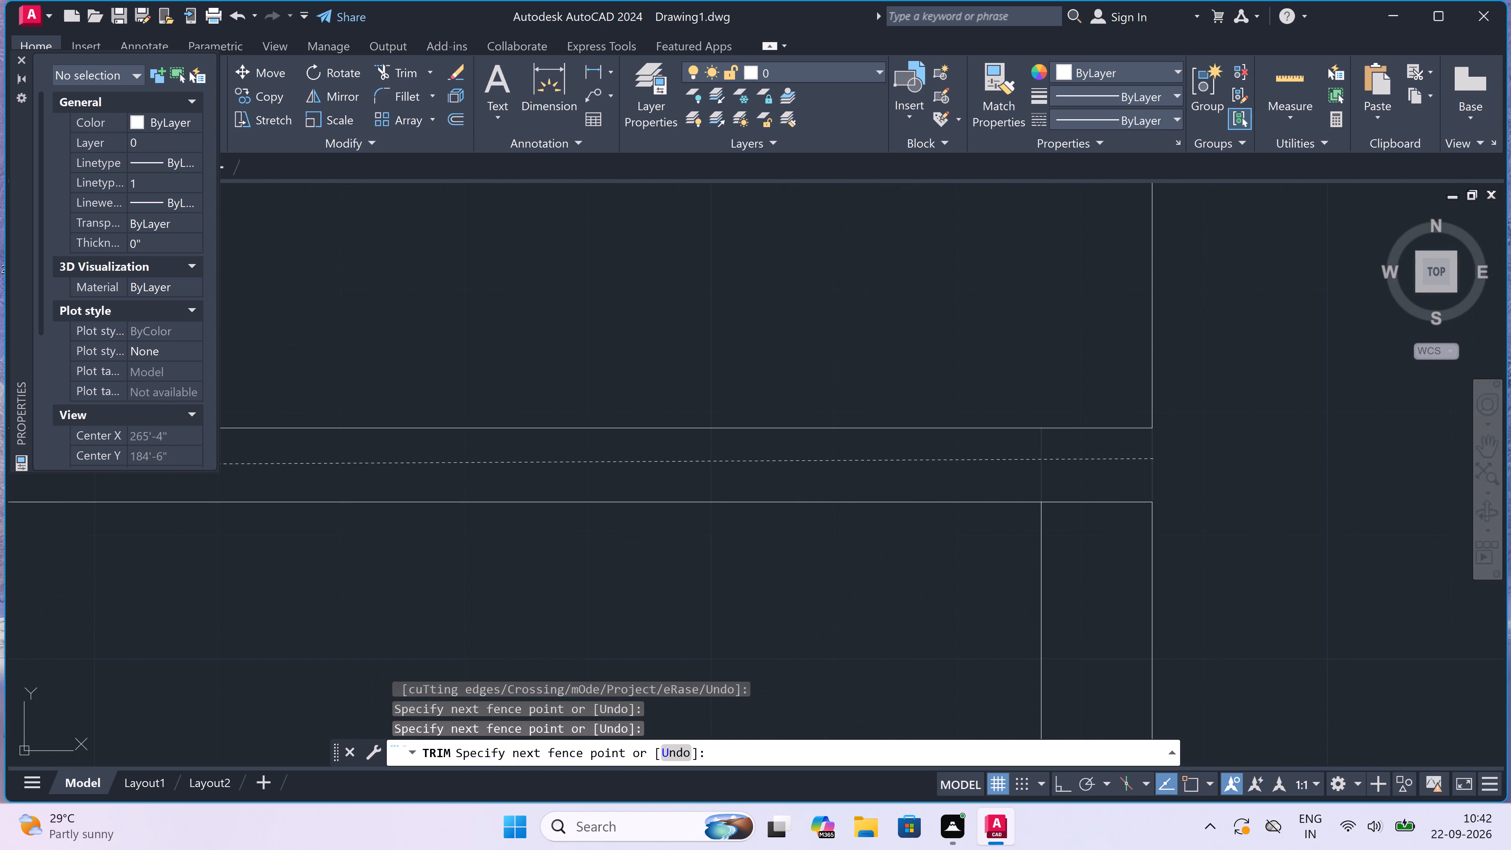
left_click(1058, 479)
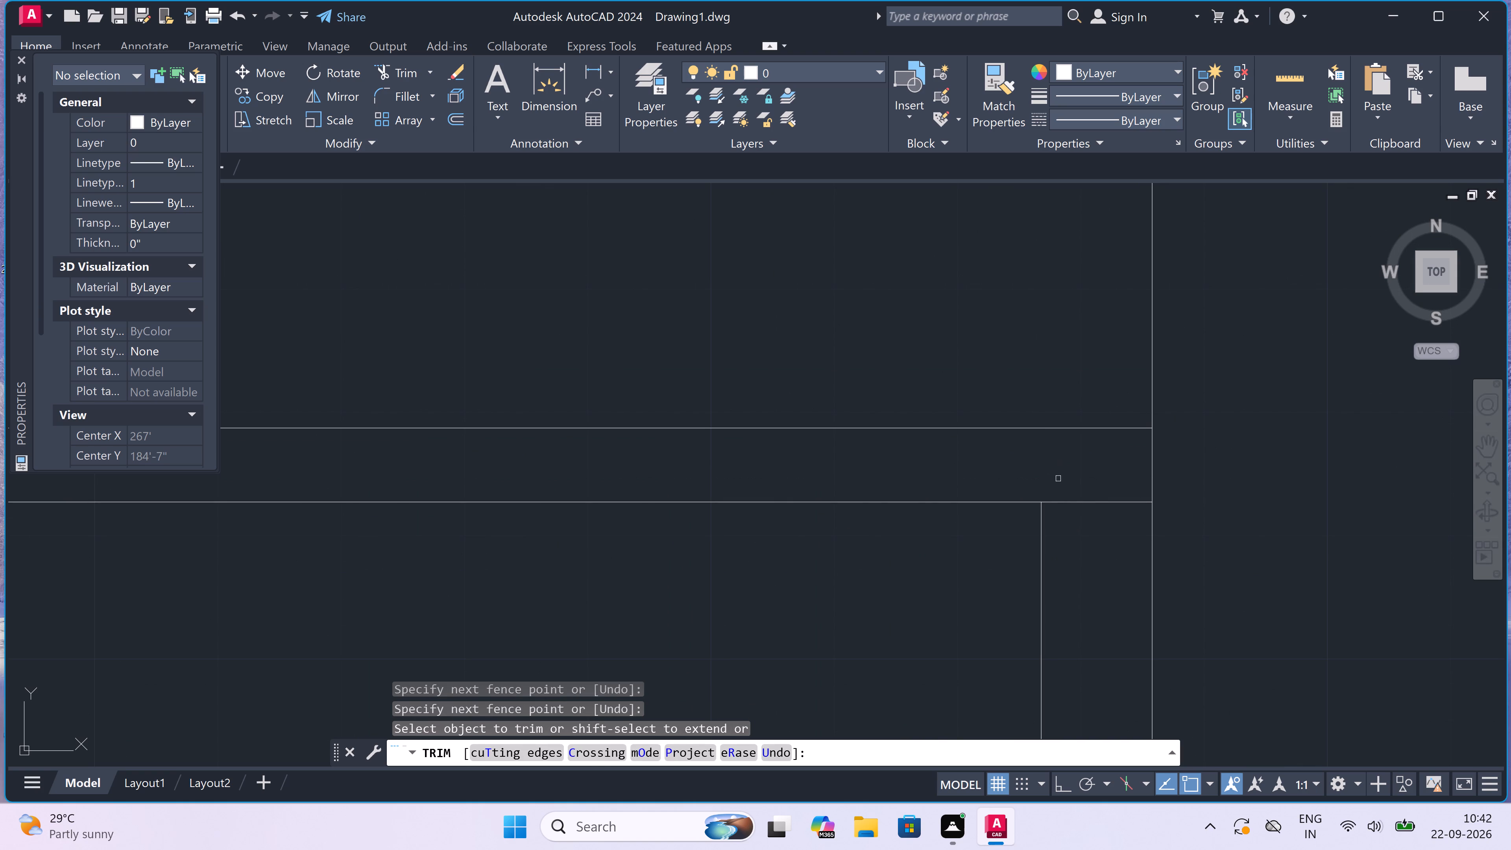
Trim the lintel and sill lines out of the right outer wall strip in the section grid.
scroll(1058, 479, "down", 3)
left_click(1066, 506)
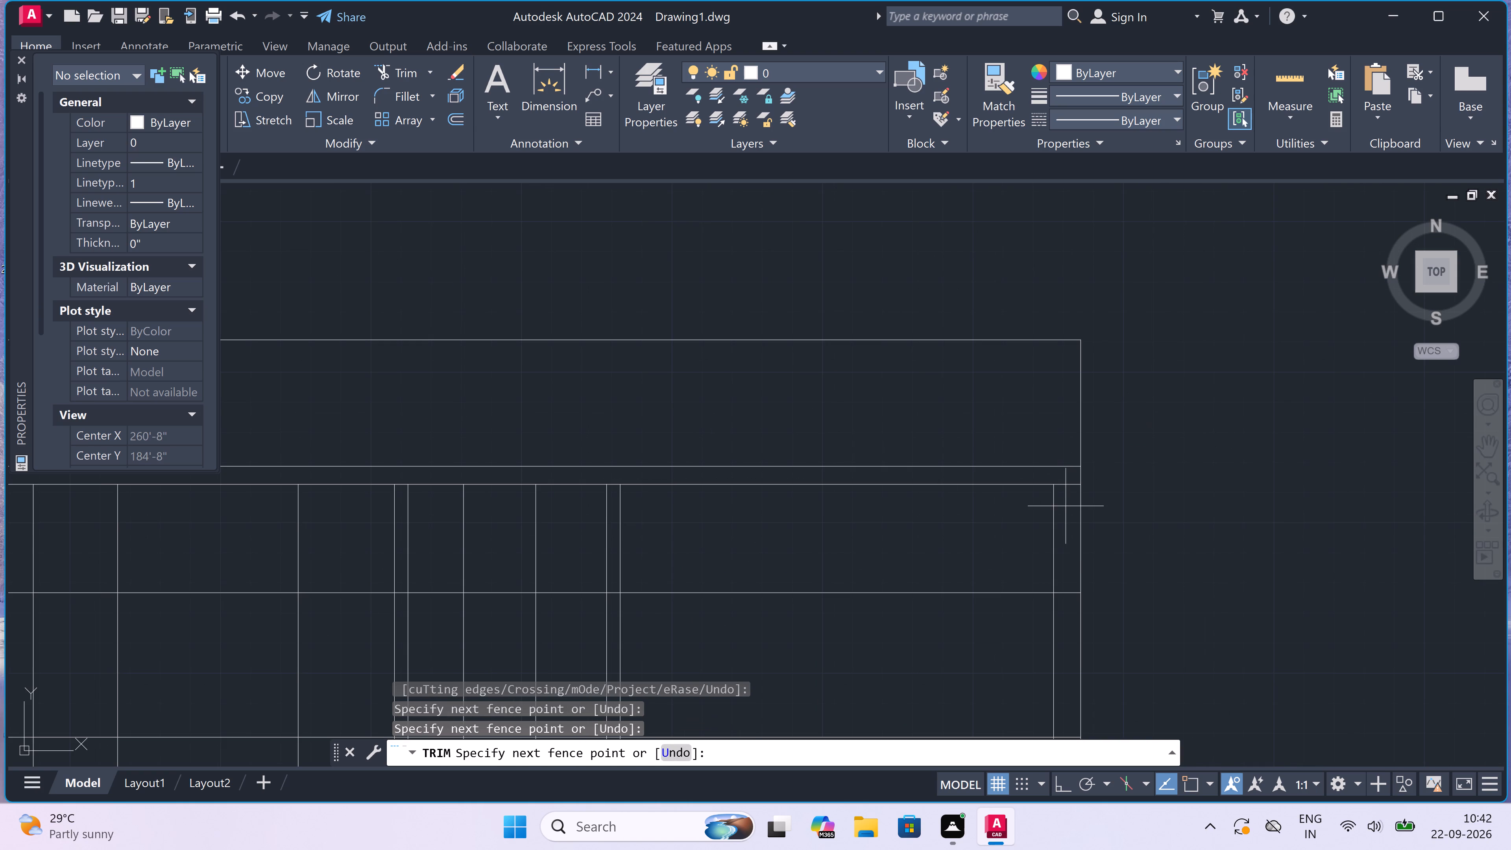
scroll(1066, 506, "down", 3)
scroll(1067, 604, "up", 3)
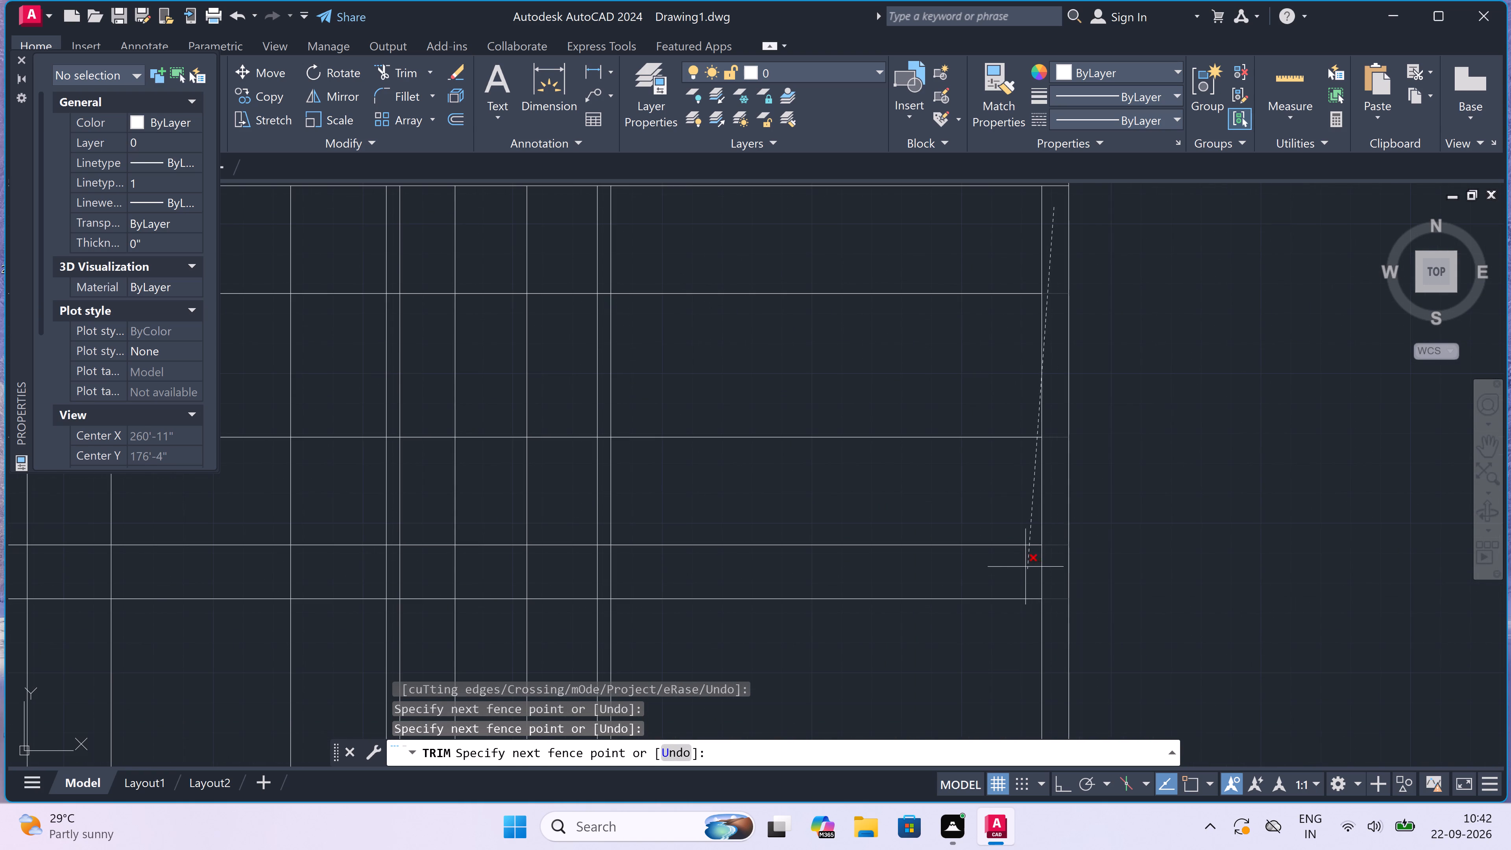
scroll(1053, 501, "up", 3)
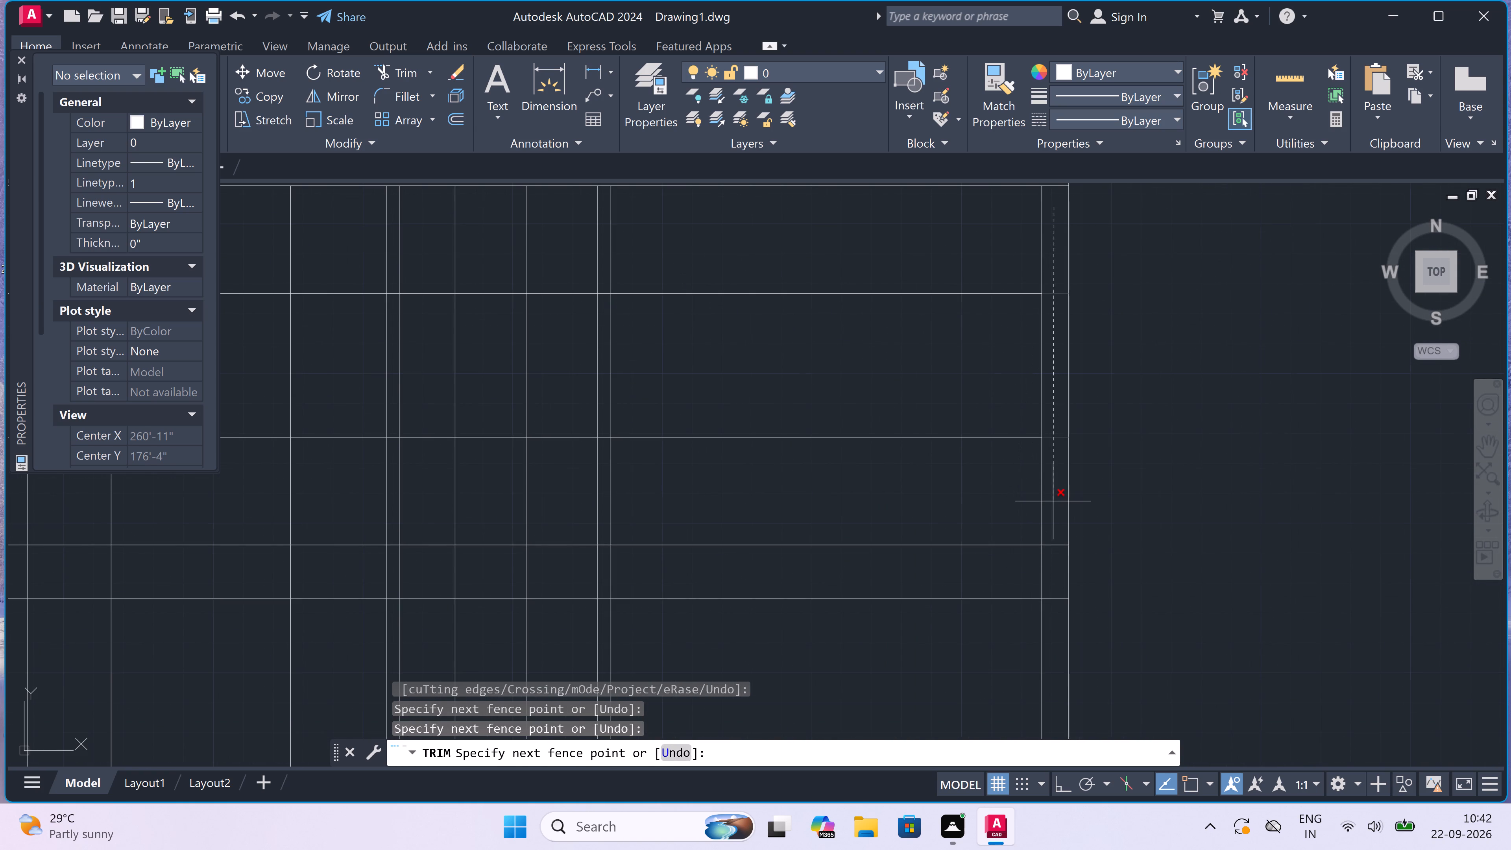
left_click(1053, 501)
Trim the interior verticals out of the plinth band at the bottom of the section grid.
scroll(1053, 501, "down", 3)
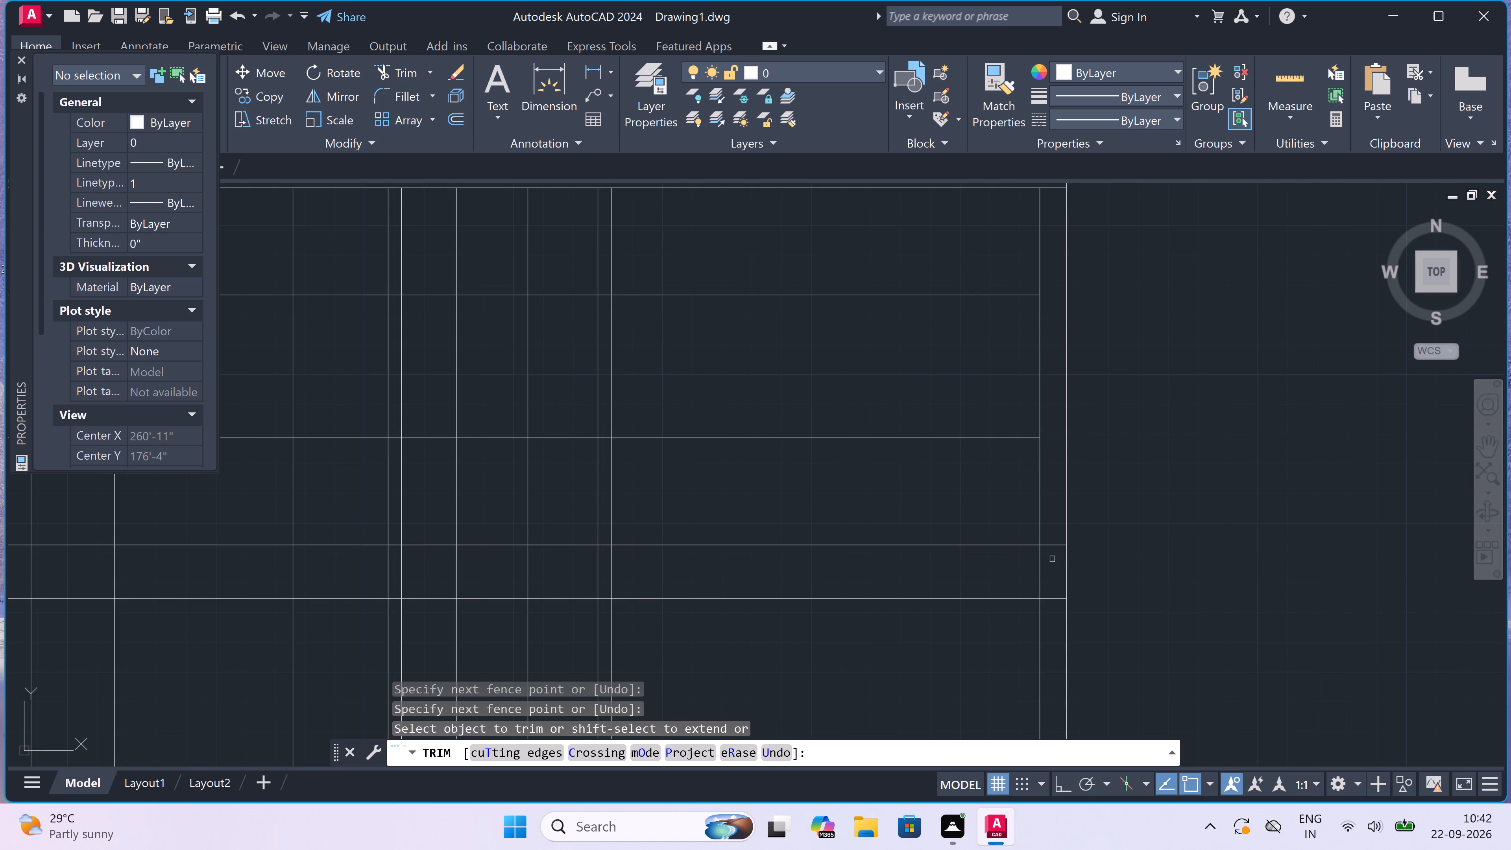
left_click(1051, 573)
scroll(975, 581, "down", 3)
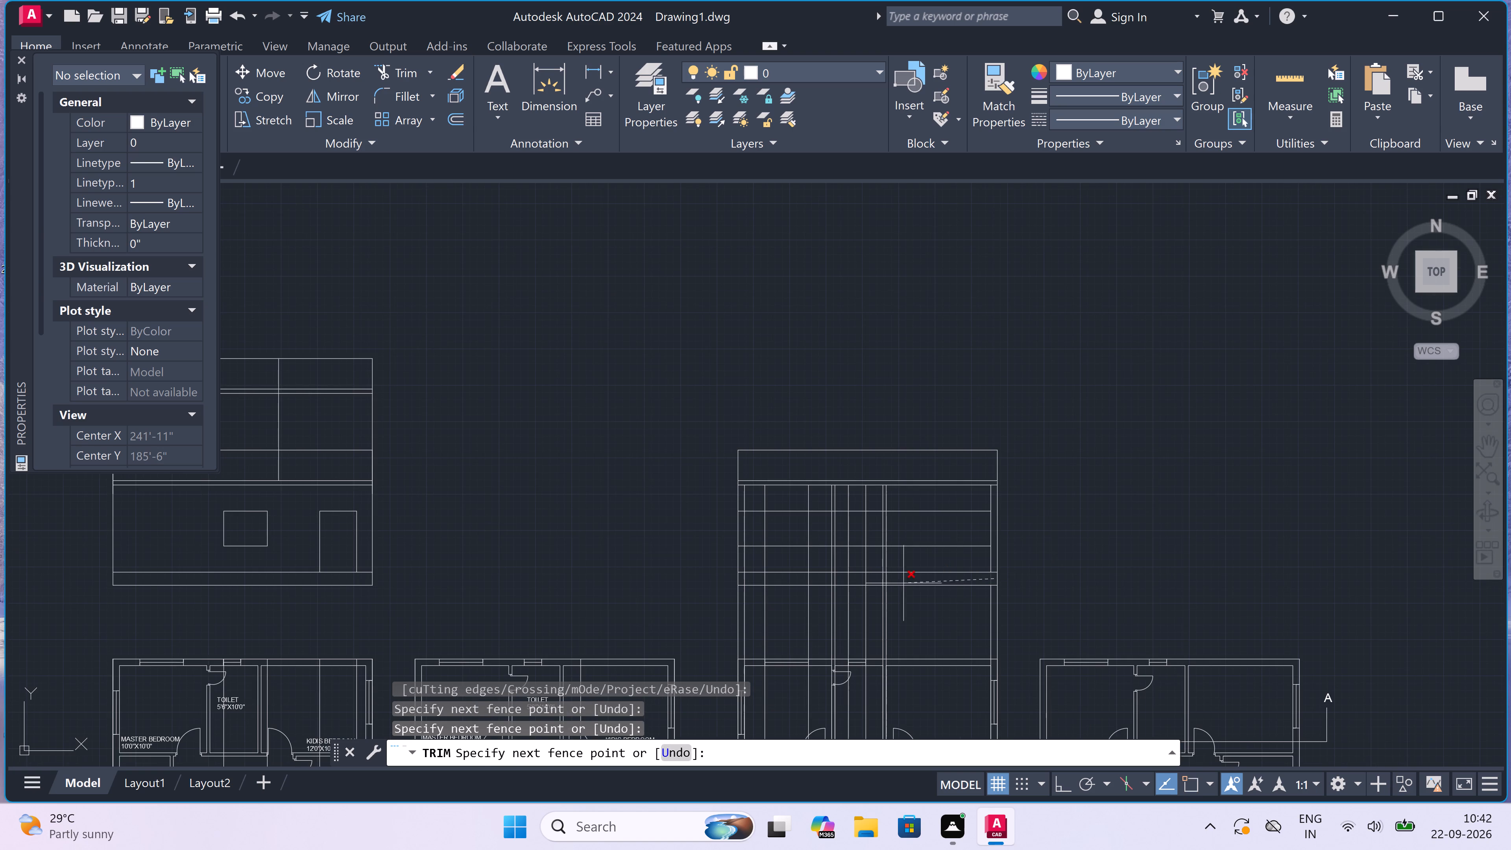
scroll(736, 595, "up", 2)
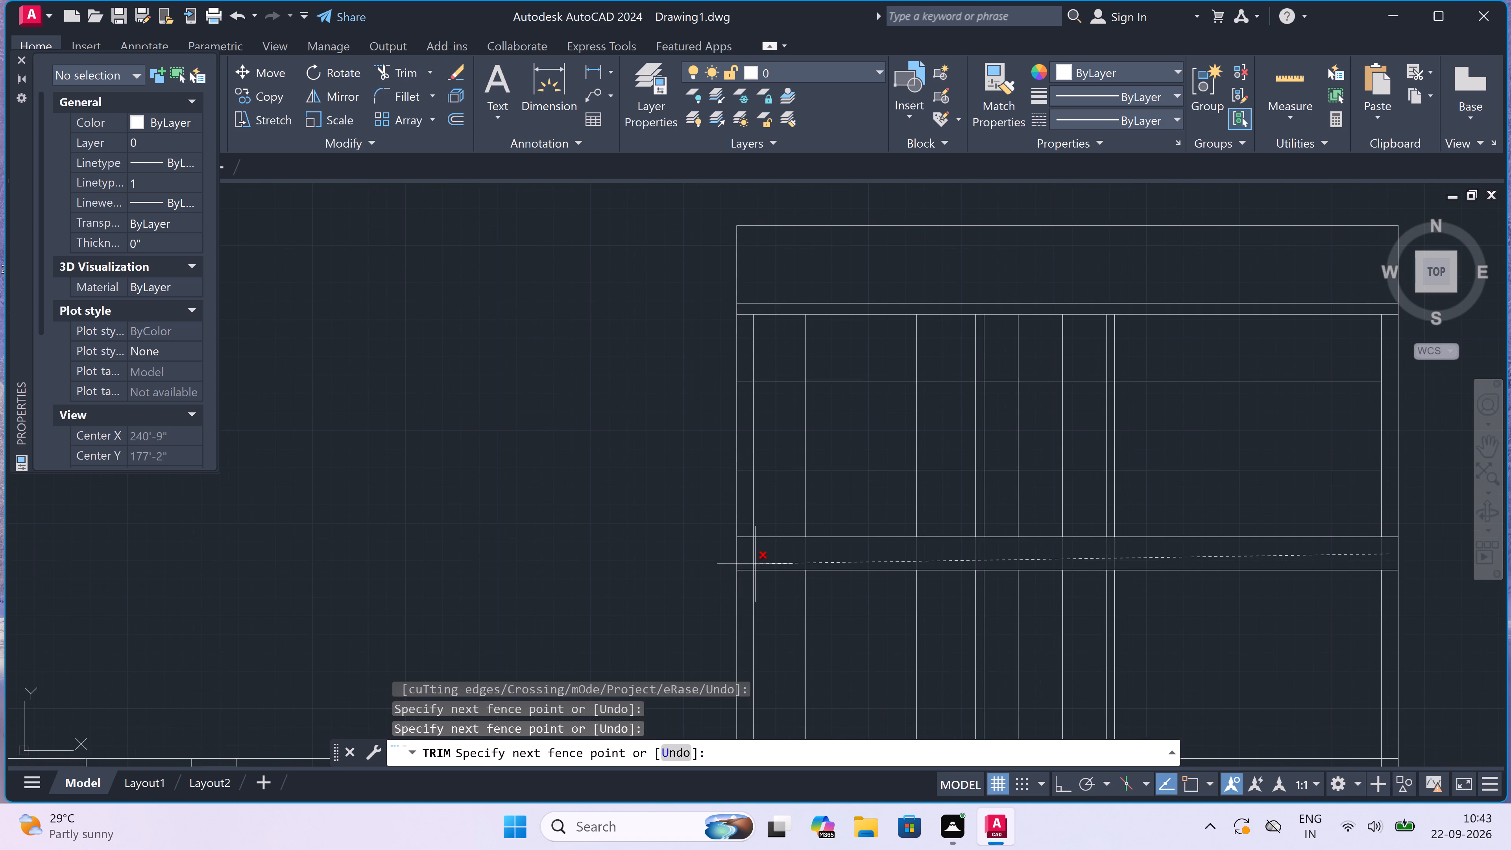
scroll(752, 554, "up", 3)
left_click(744, 552)
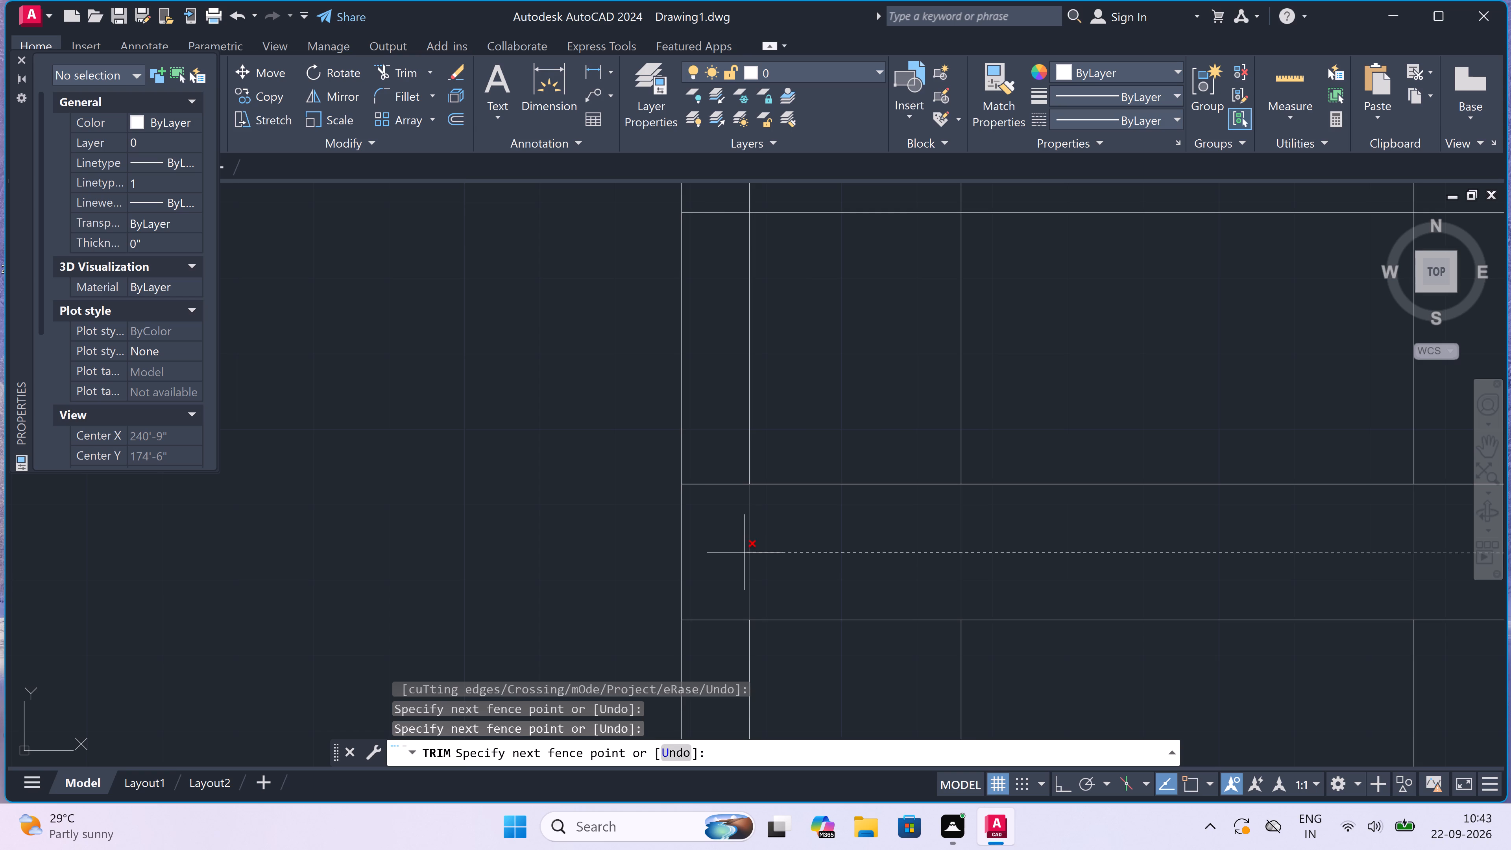
Trim away all projection lines between the section's base line and the plan below it.
scroll(744, 552, "down", 3)
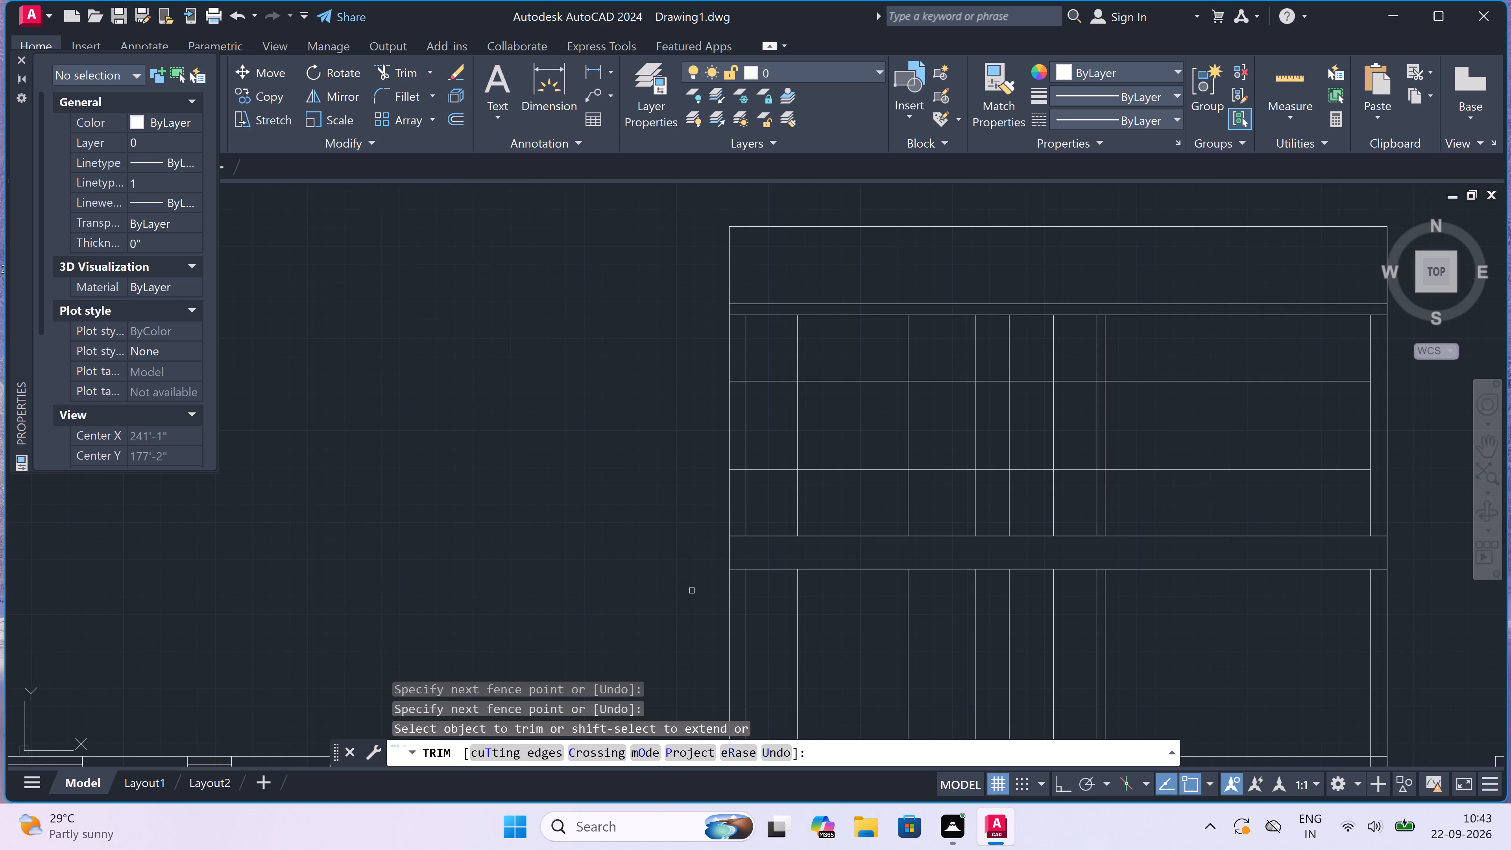
left_click_drag(692, 591, 701, 598)
scroll(935, 623, "down", 4)
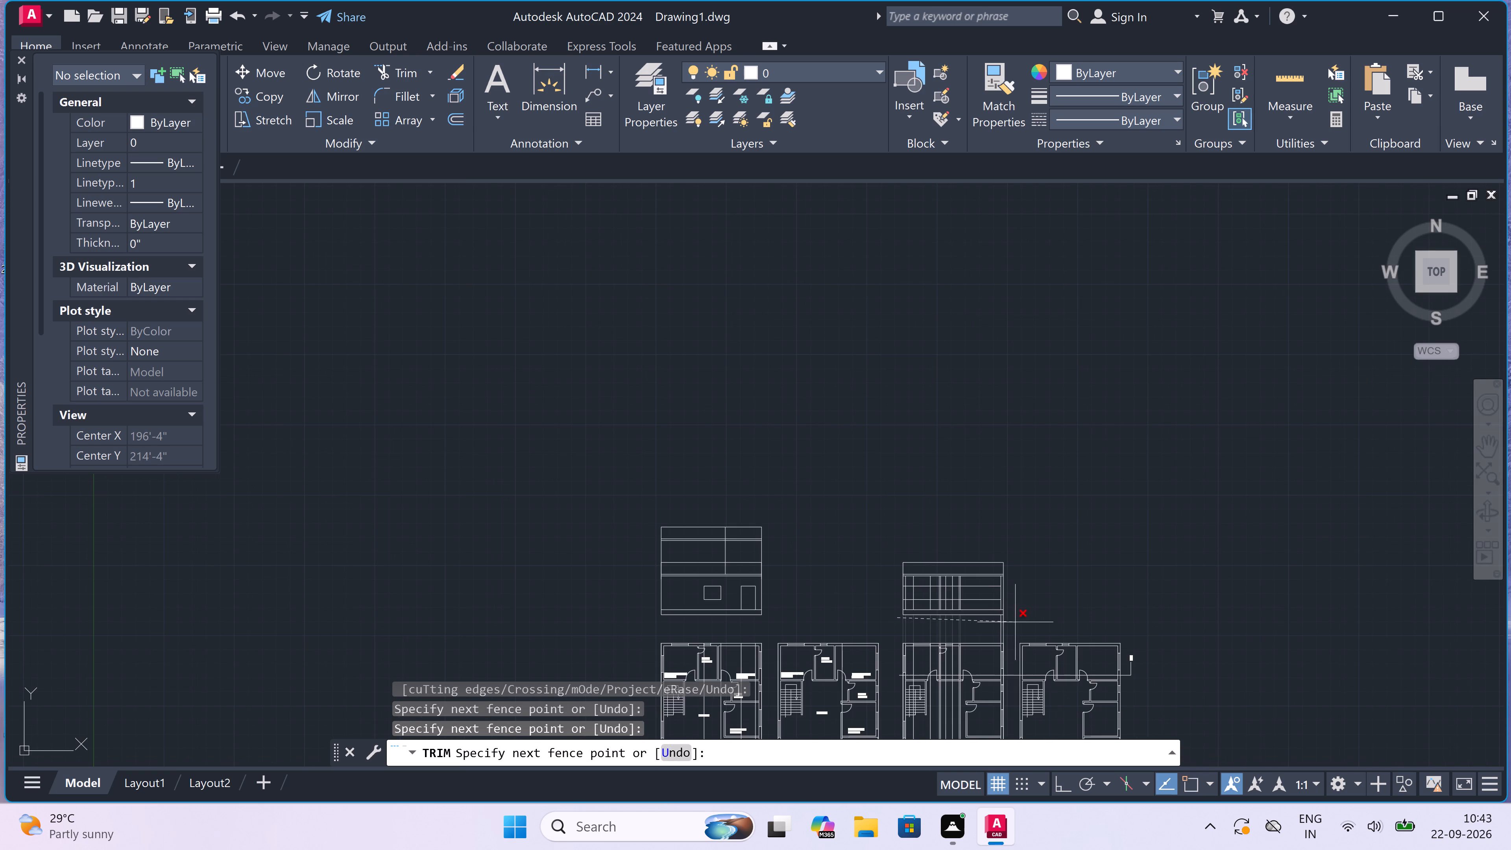
left_click(1037, 622)
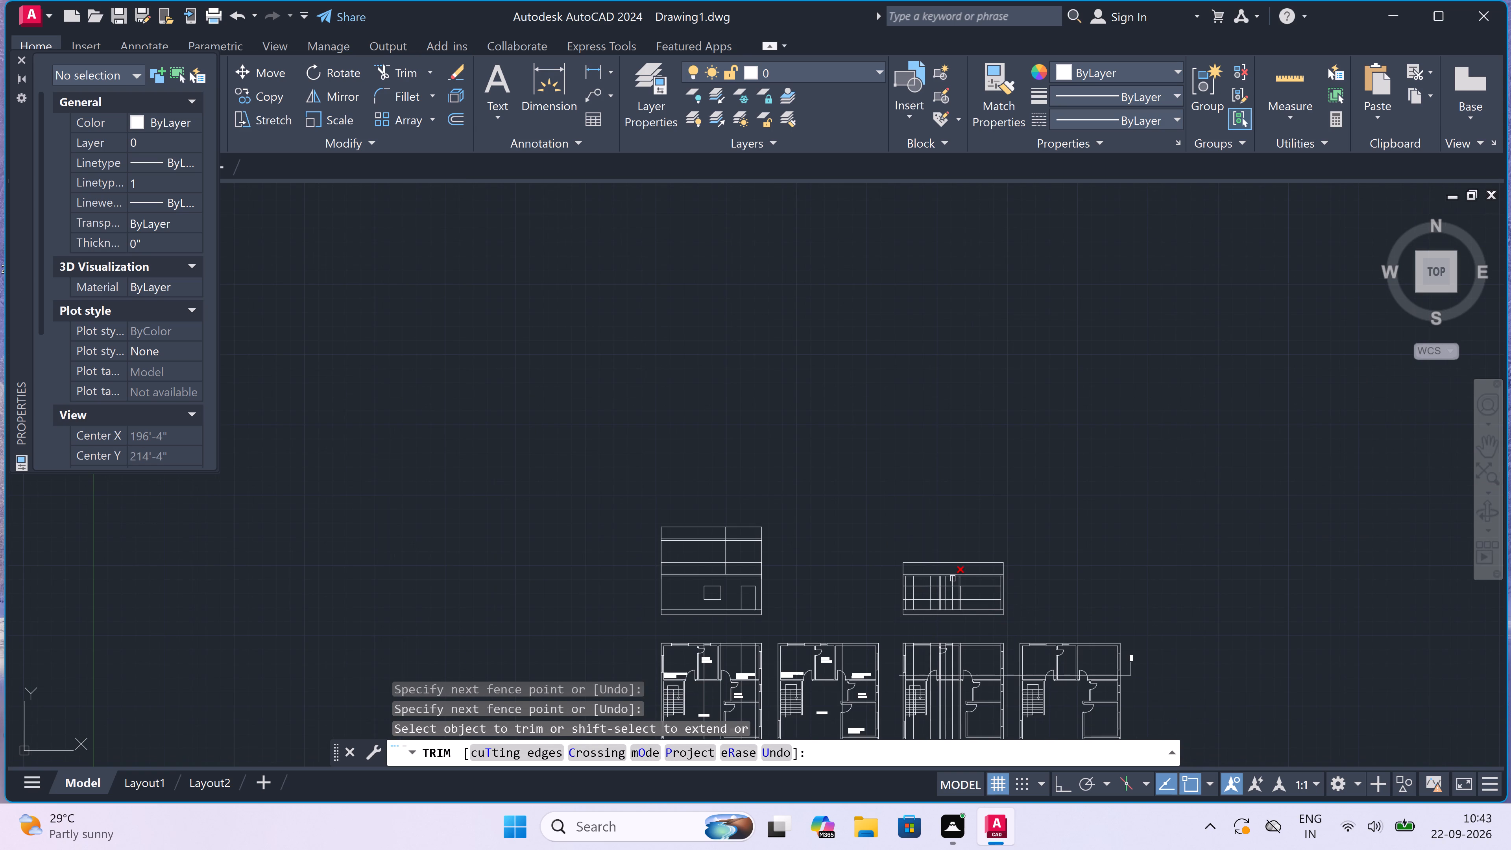
Trim the lintel and sill lines out of the section's right-hand room, between the partition and the outer wall.
scroll(974, 586, "down", 2)
scroll(974, 593, "up", 2)
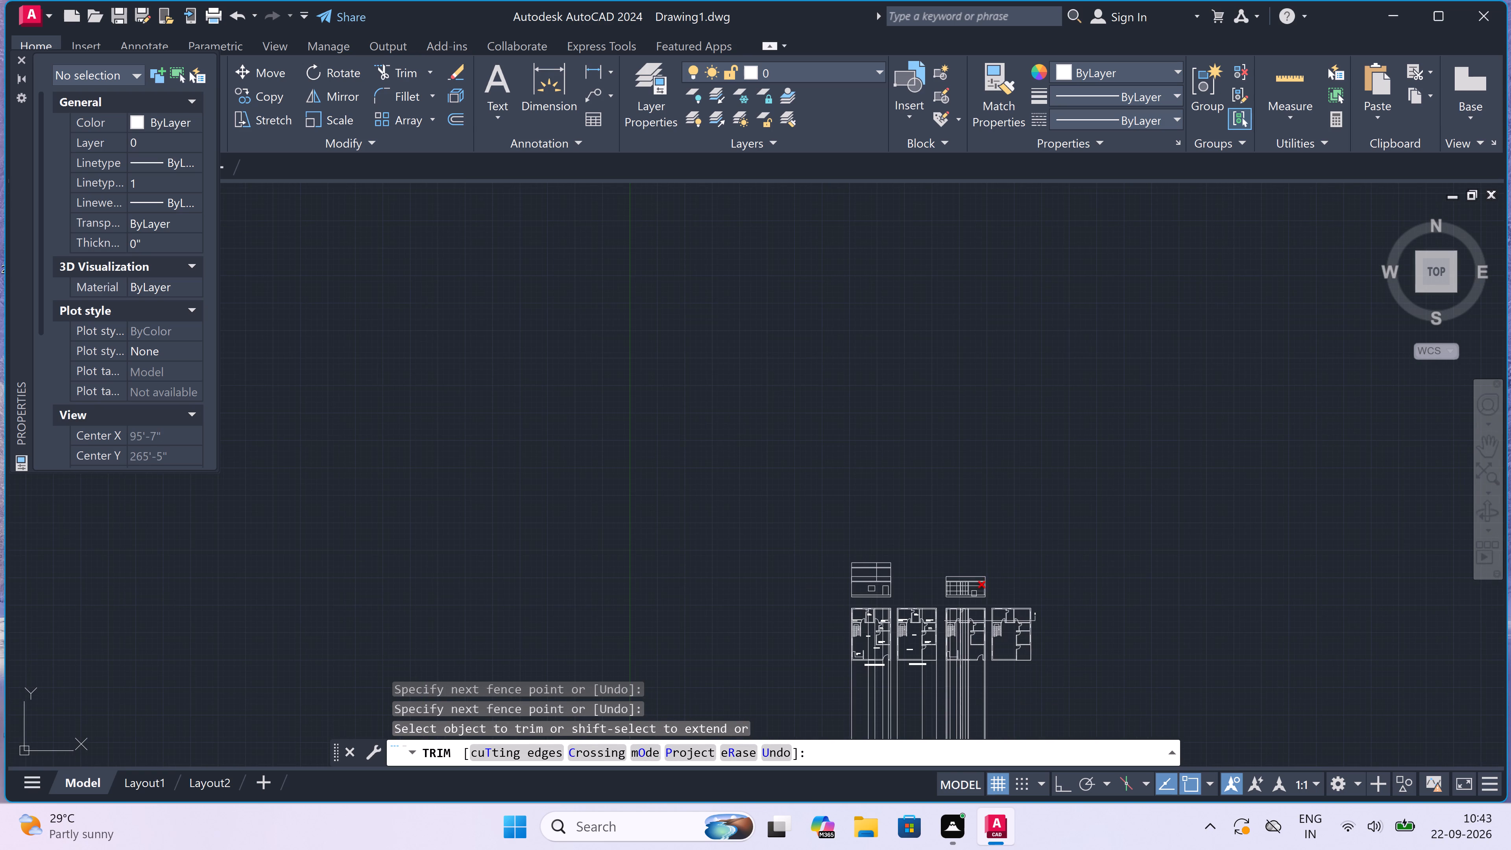
scroll(974, 593, "up", 3)
scroll(973, 593, "down", 3)
scroll(1015, 628, "up", 3)
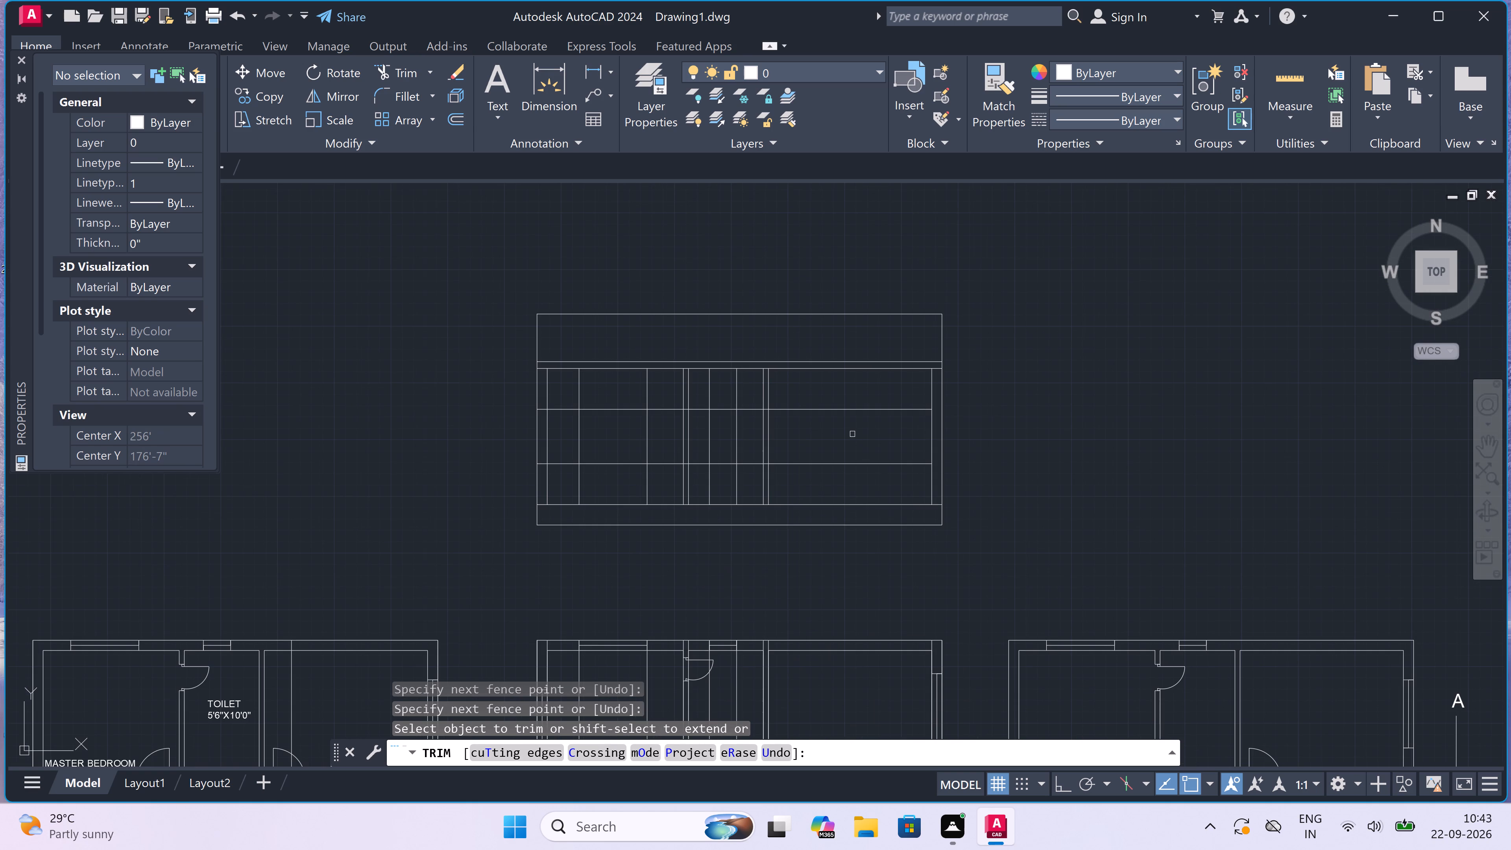
left_click(853, 407)
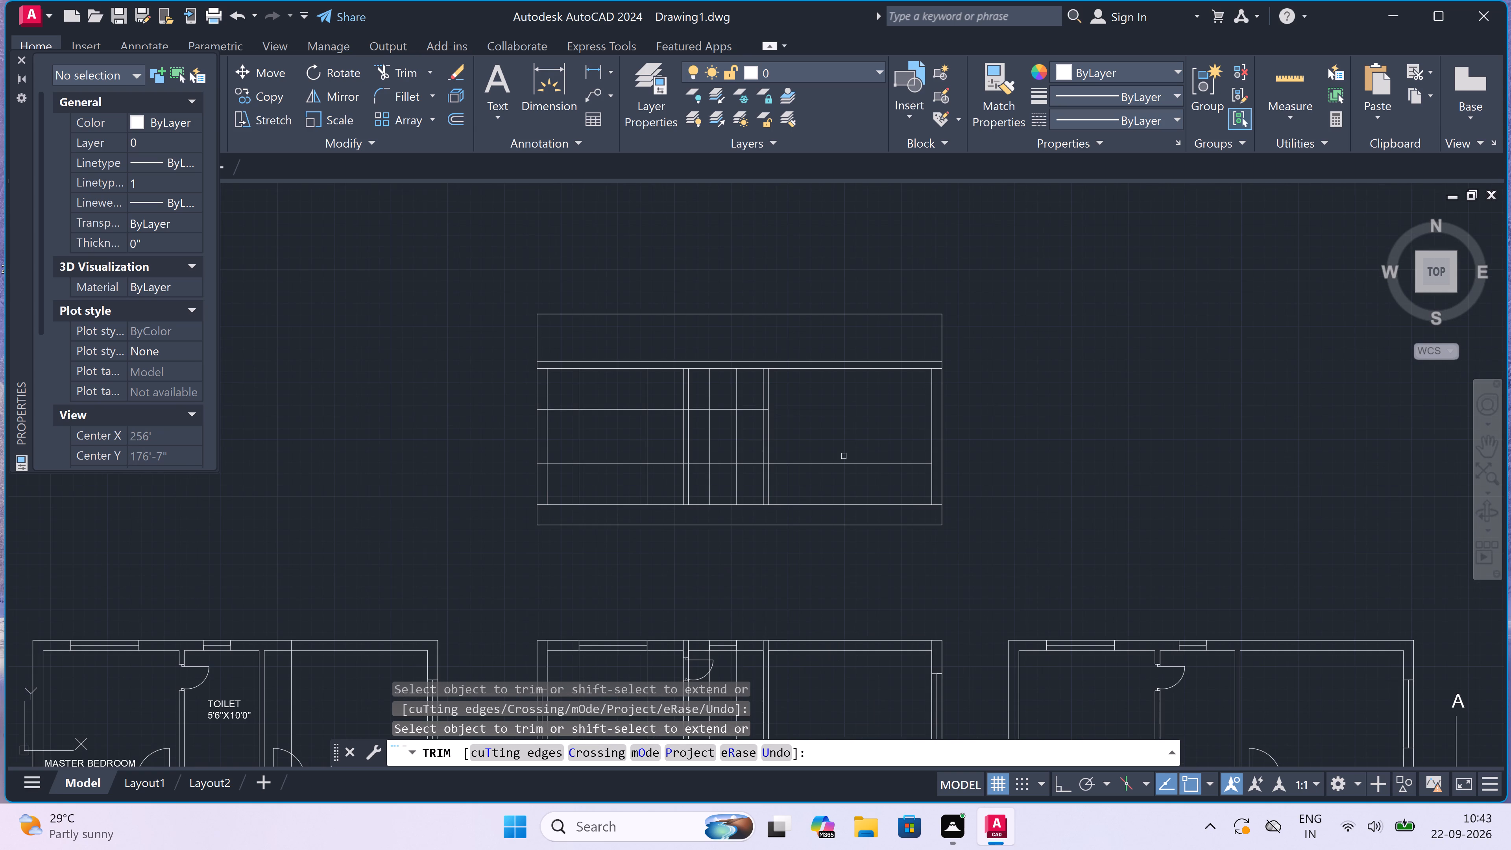
left_click(841, 462)
Trim the four window verticals above the lintel line in the section's left and middle rooms.
scroll(841, 462, "down", 2)
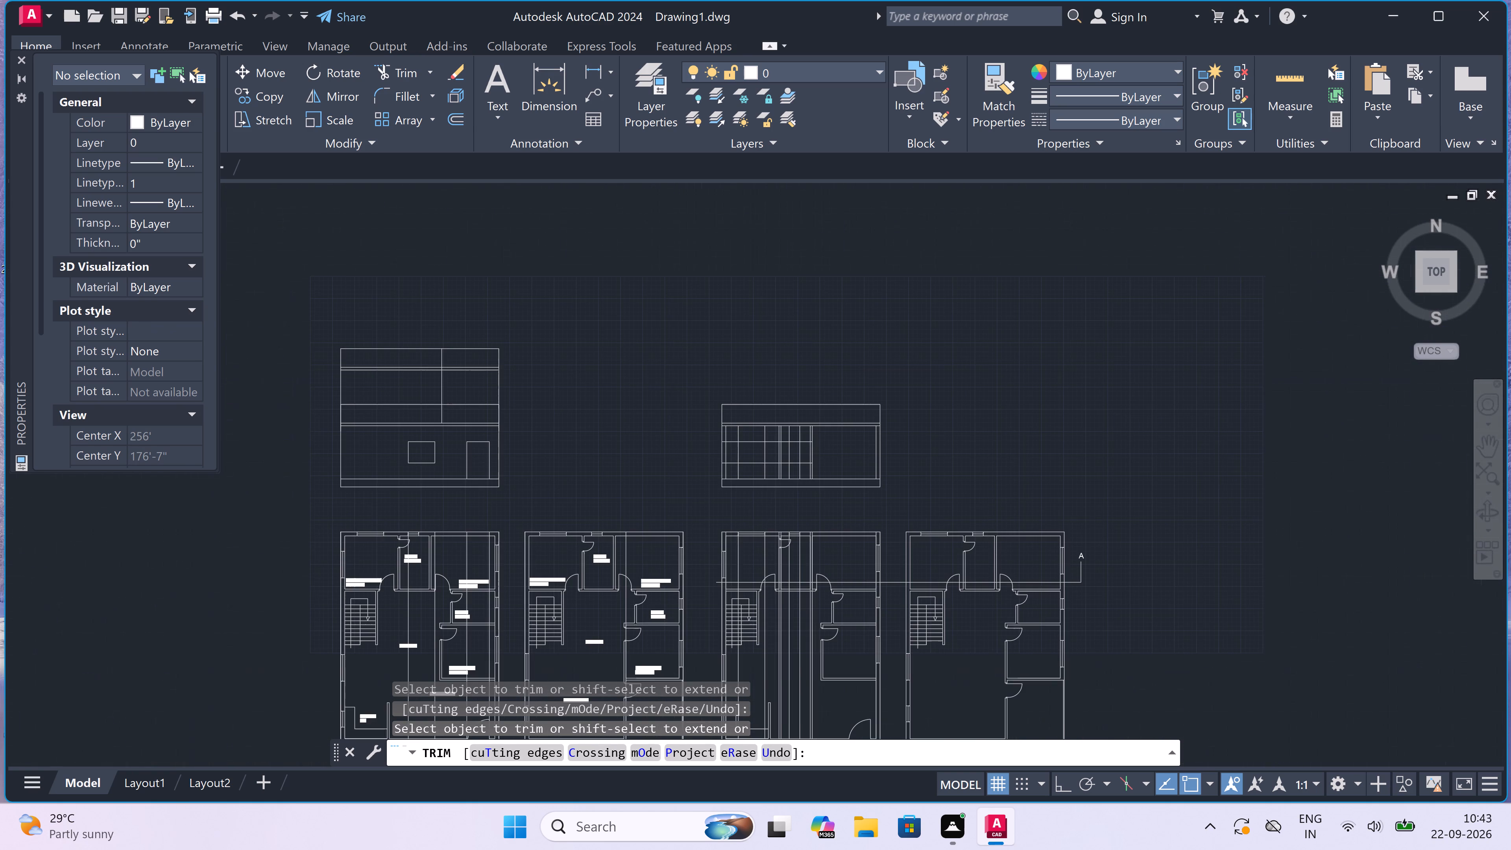
scroll(792, 445, "up", 1)
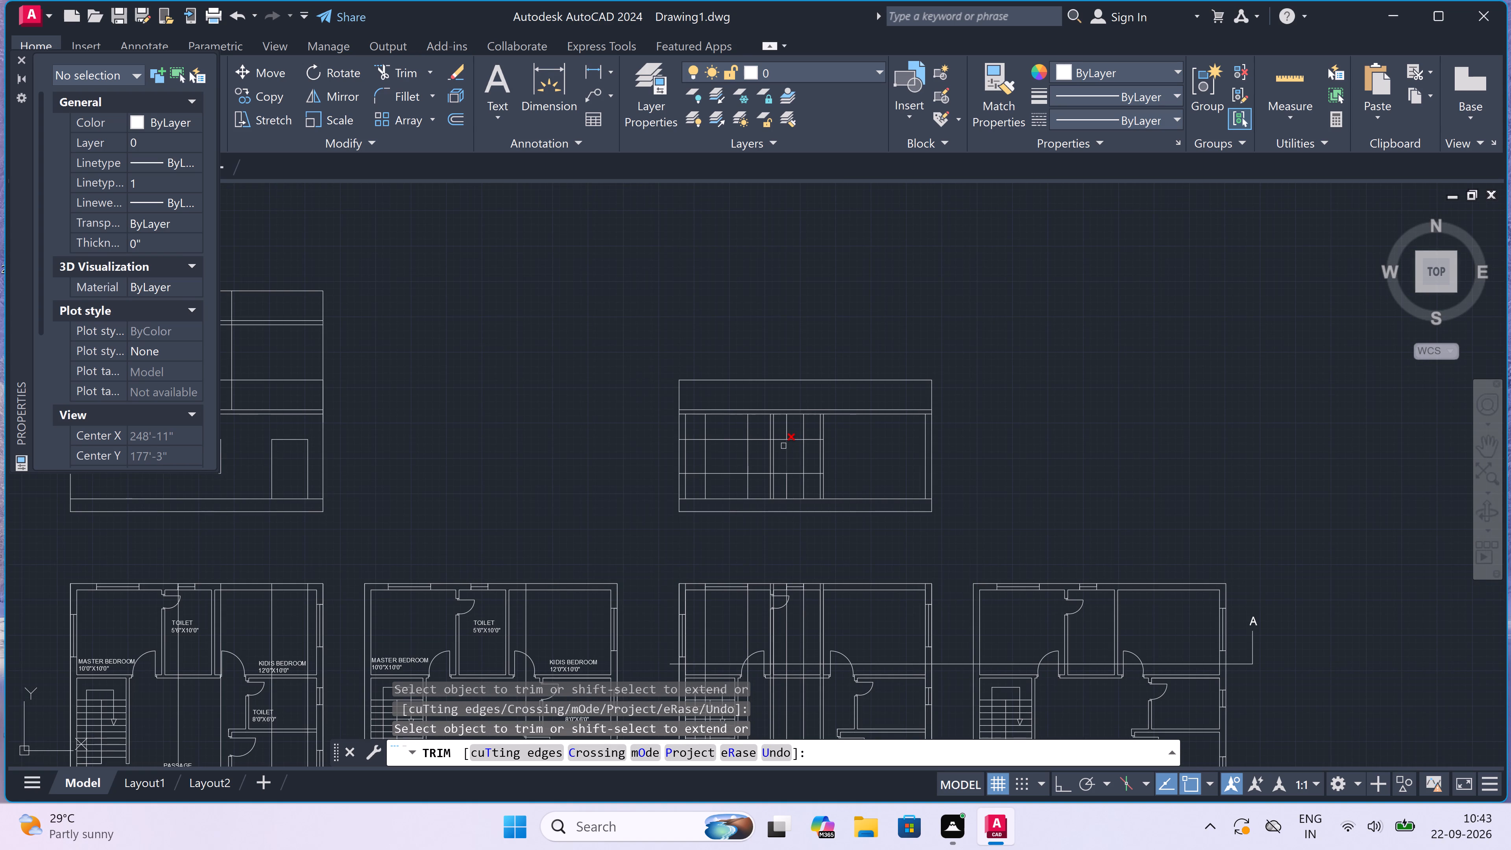
scroll(748, 465, "down", 1)
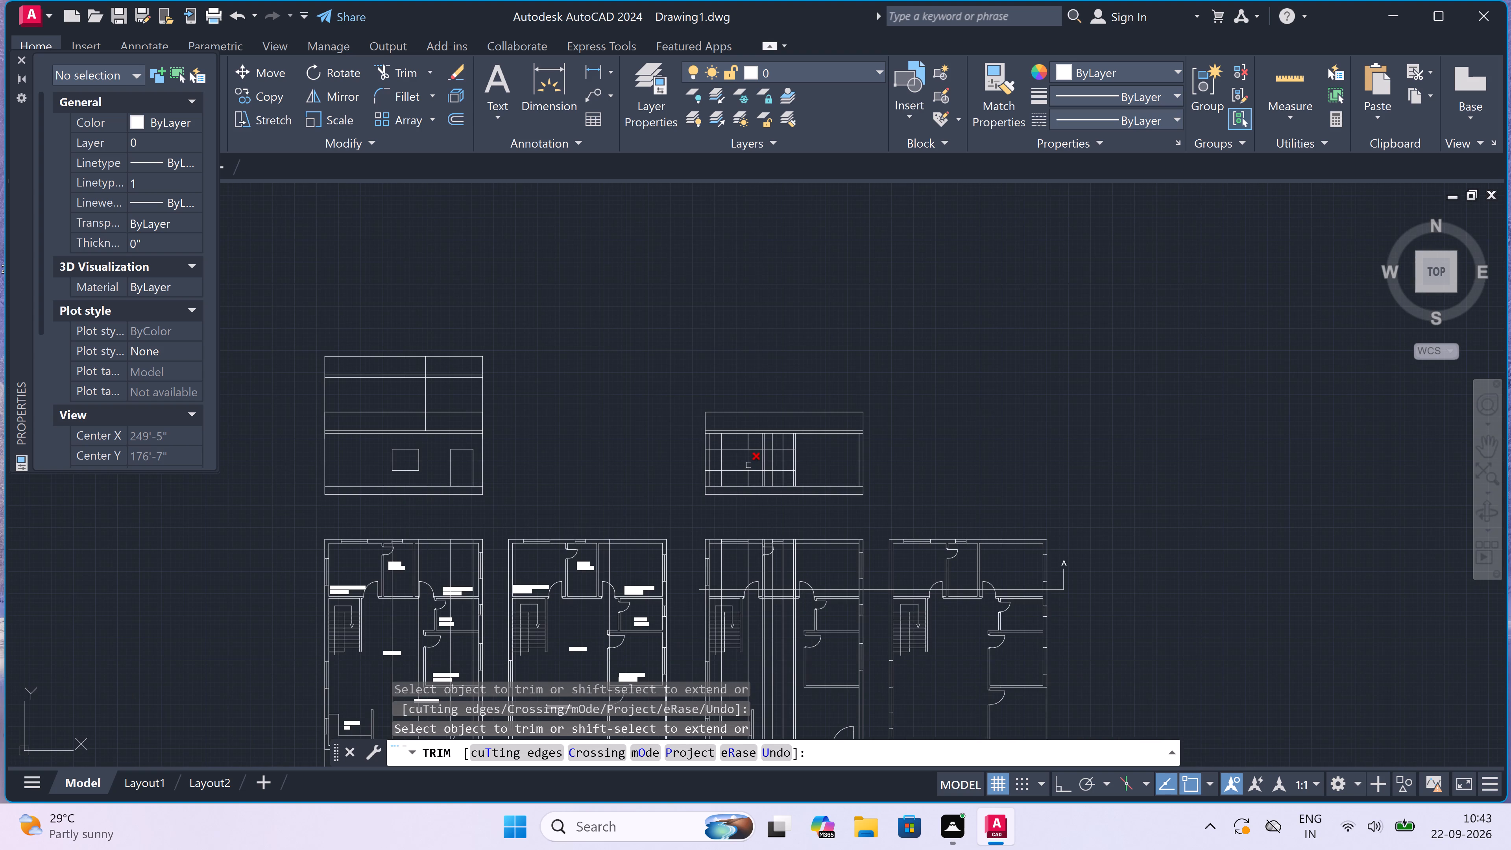
left_click(721, 438)
left_click(748, 444)
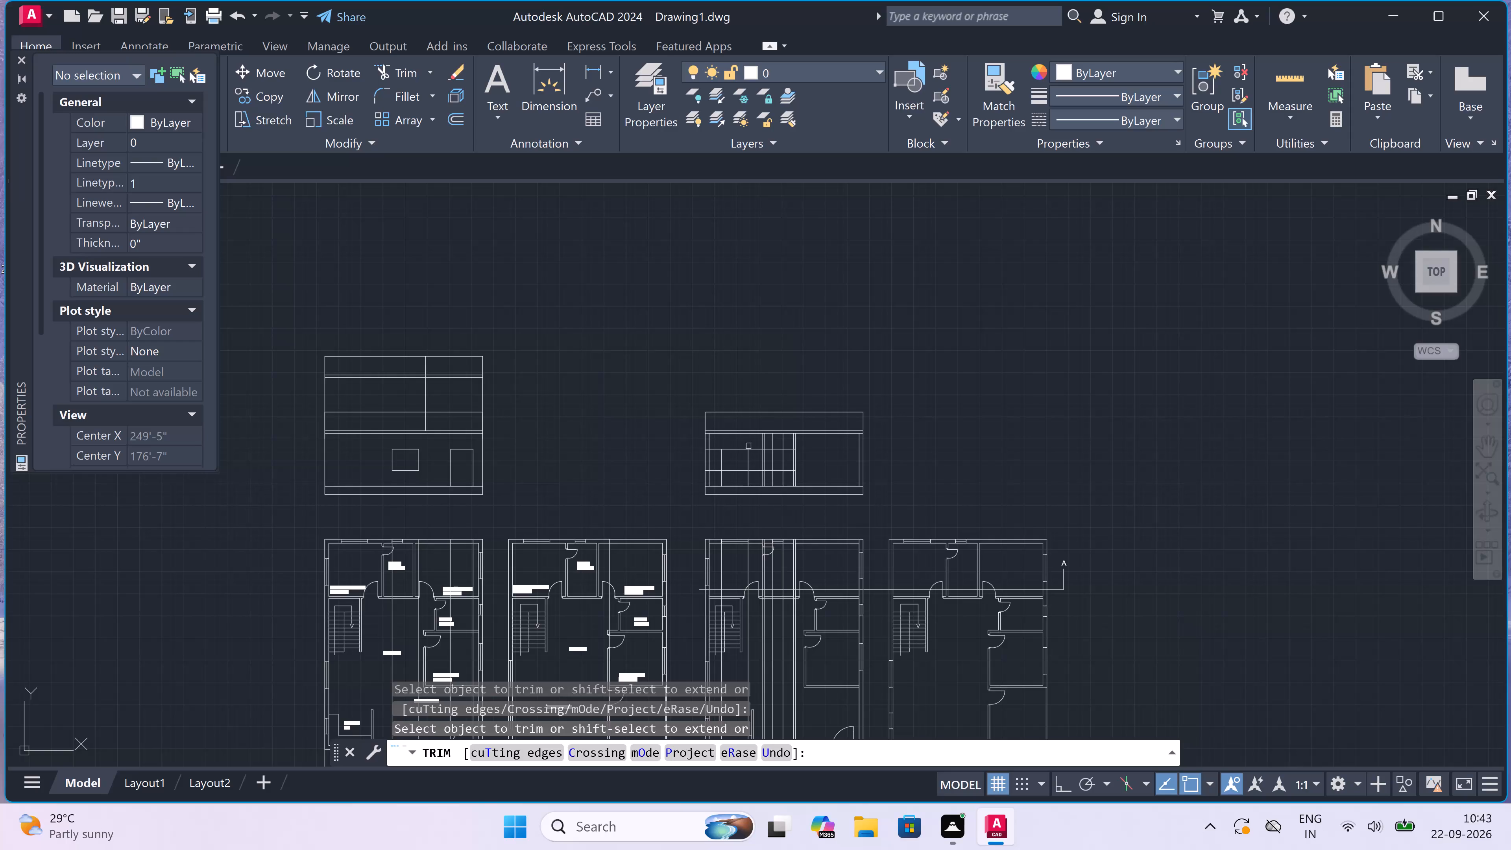
left_click(774, 445)
left_click(783, 445)
Trim the lines around the middle room's window in the section, leaving a closed rectangle between sill and lintel.
scroll(782, 482, "up", 3)
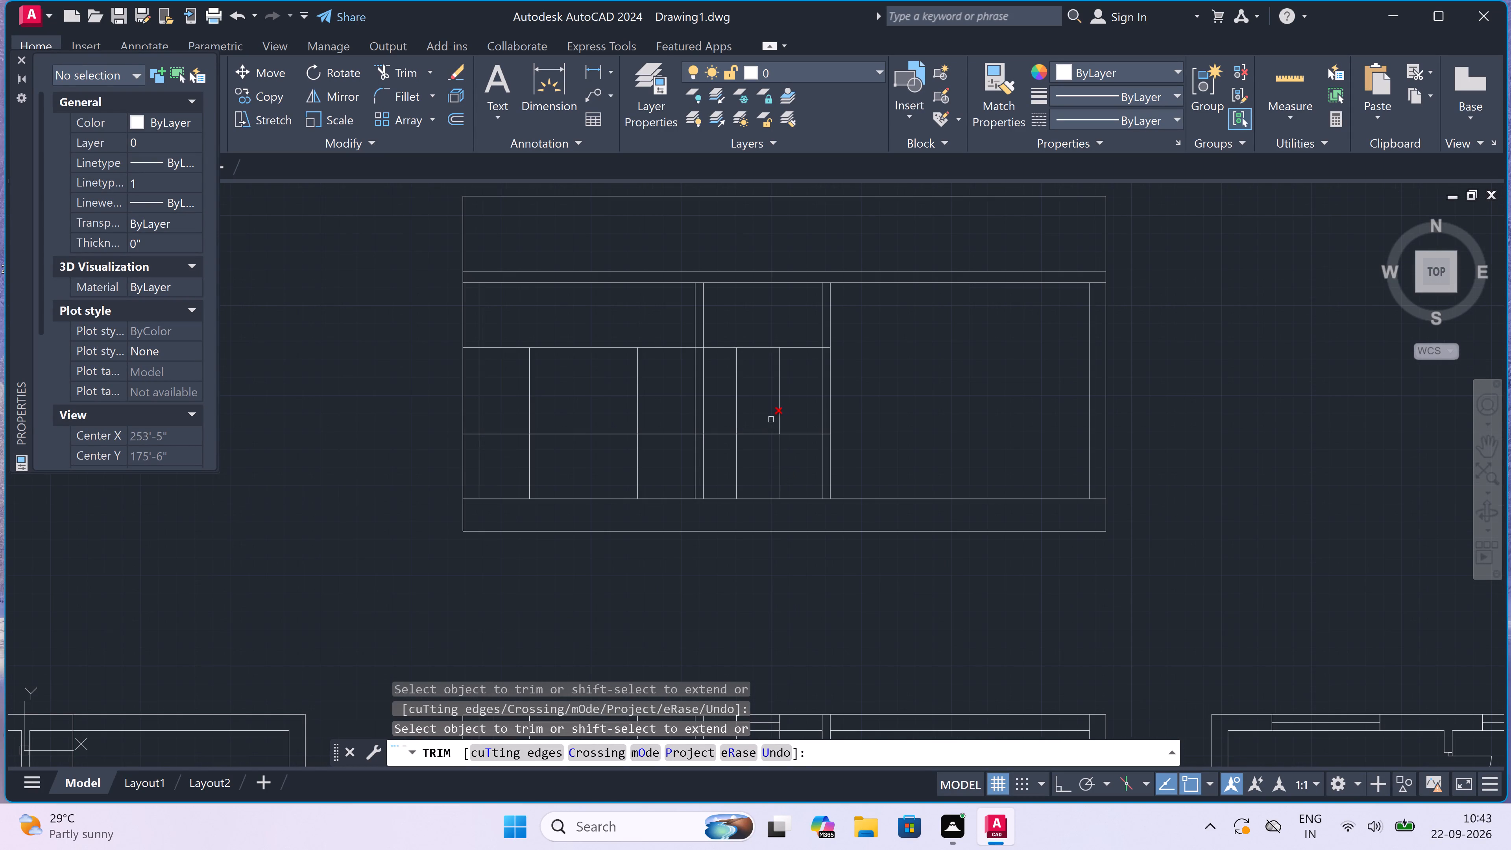
left_click(800, 341)
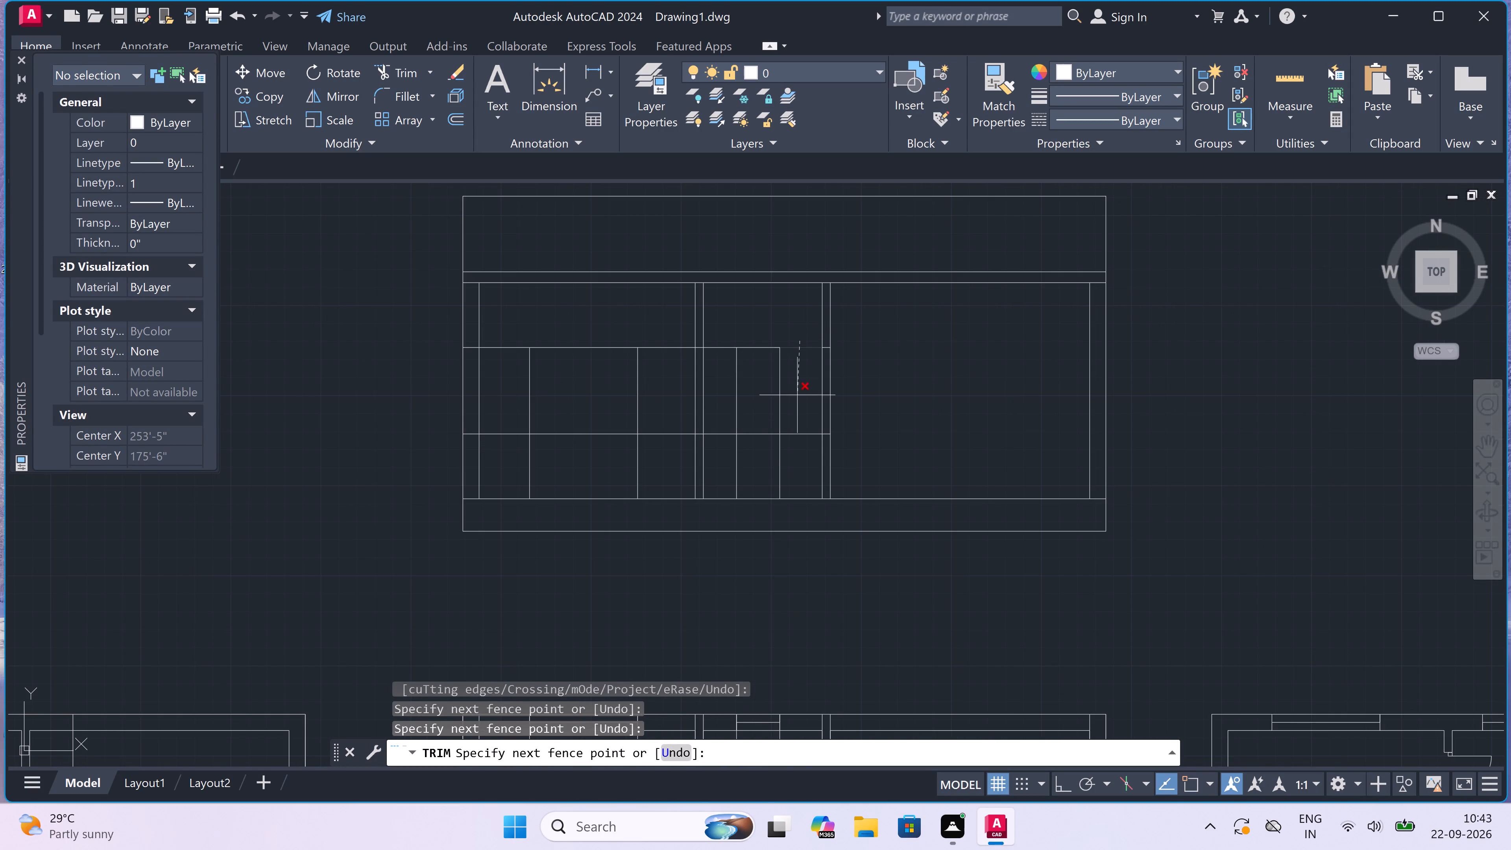
left_click(796, 459)
left_click_drag(796, 463, 786, 463)
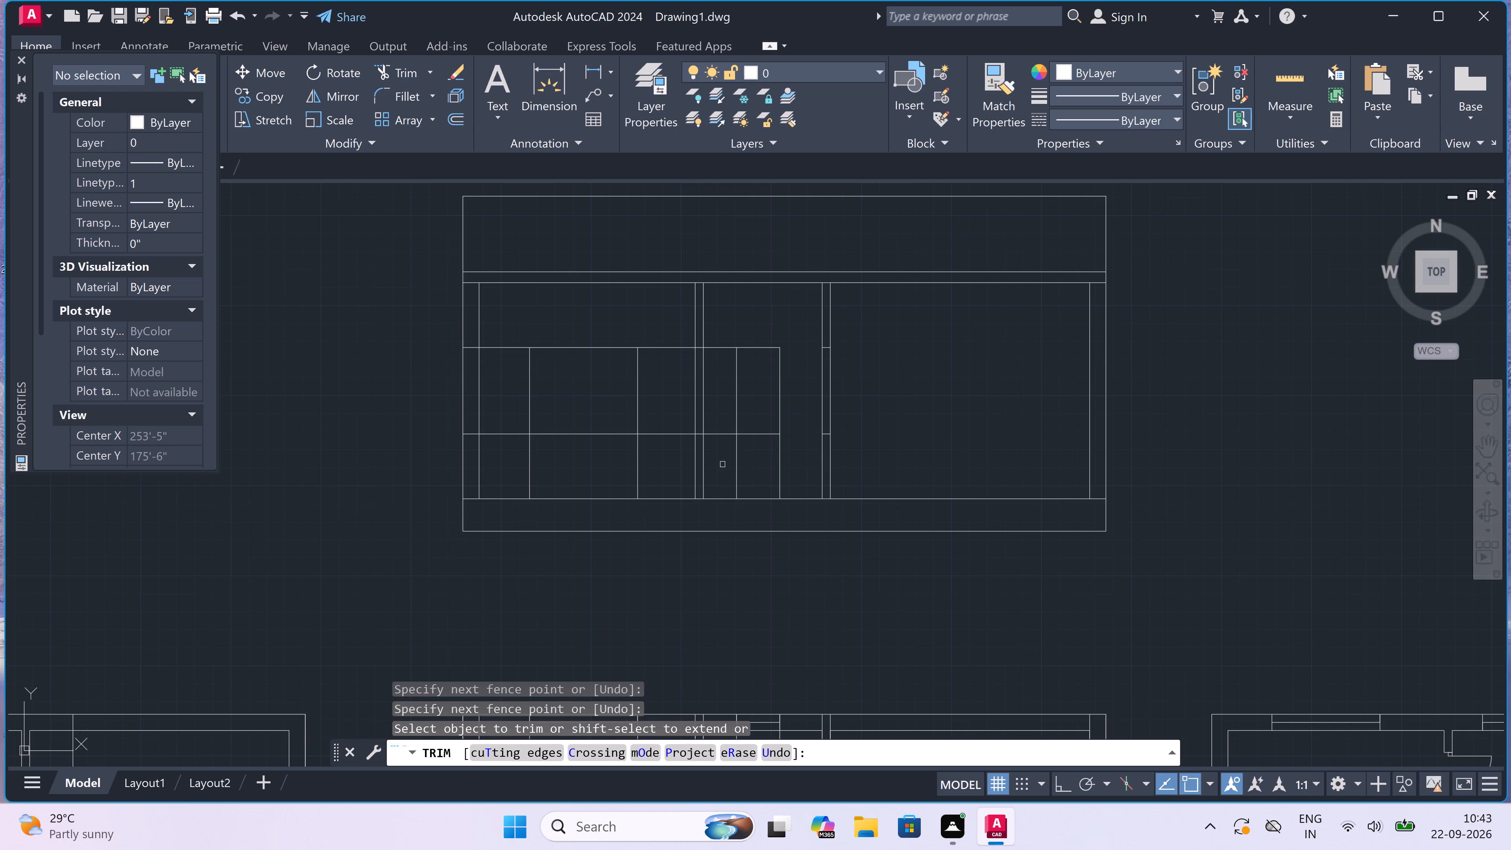
left_click(722, 464)
left_click(779, 467)
left_click_drag(724, 334, 724, 338)
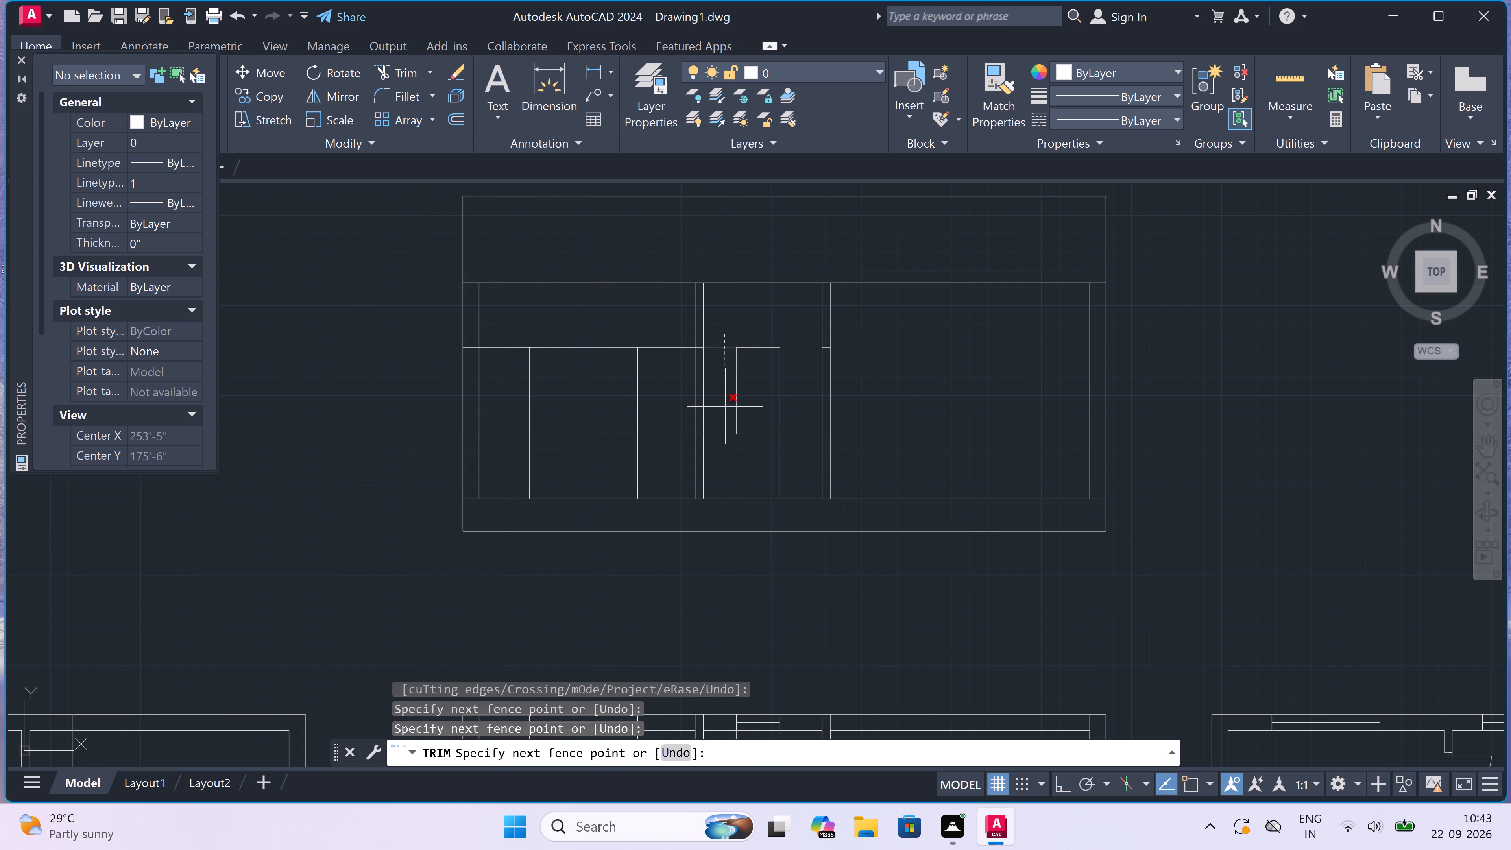
left_click(724, 456)
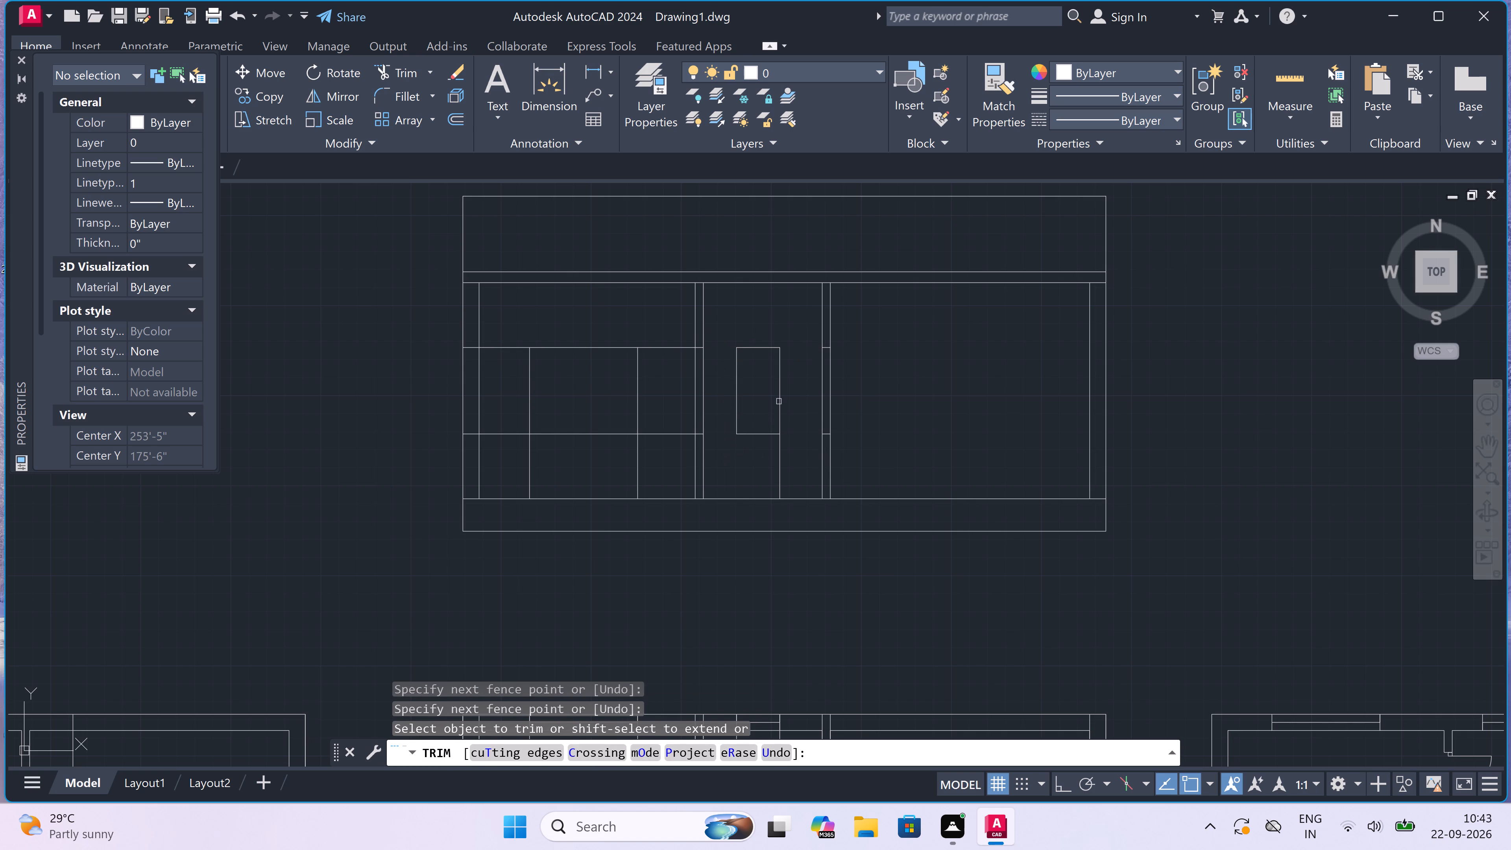
left_click_drag(788, 469, 783, 469)
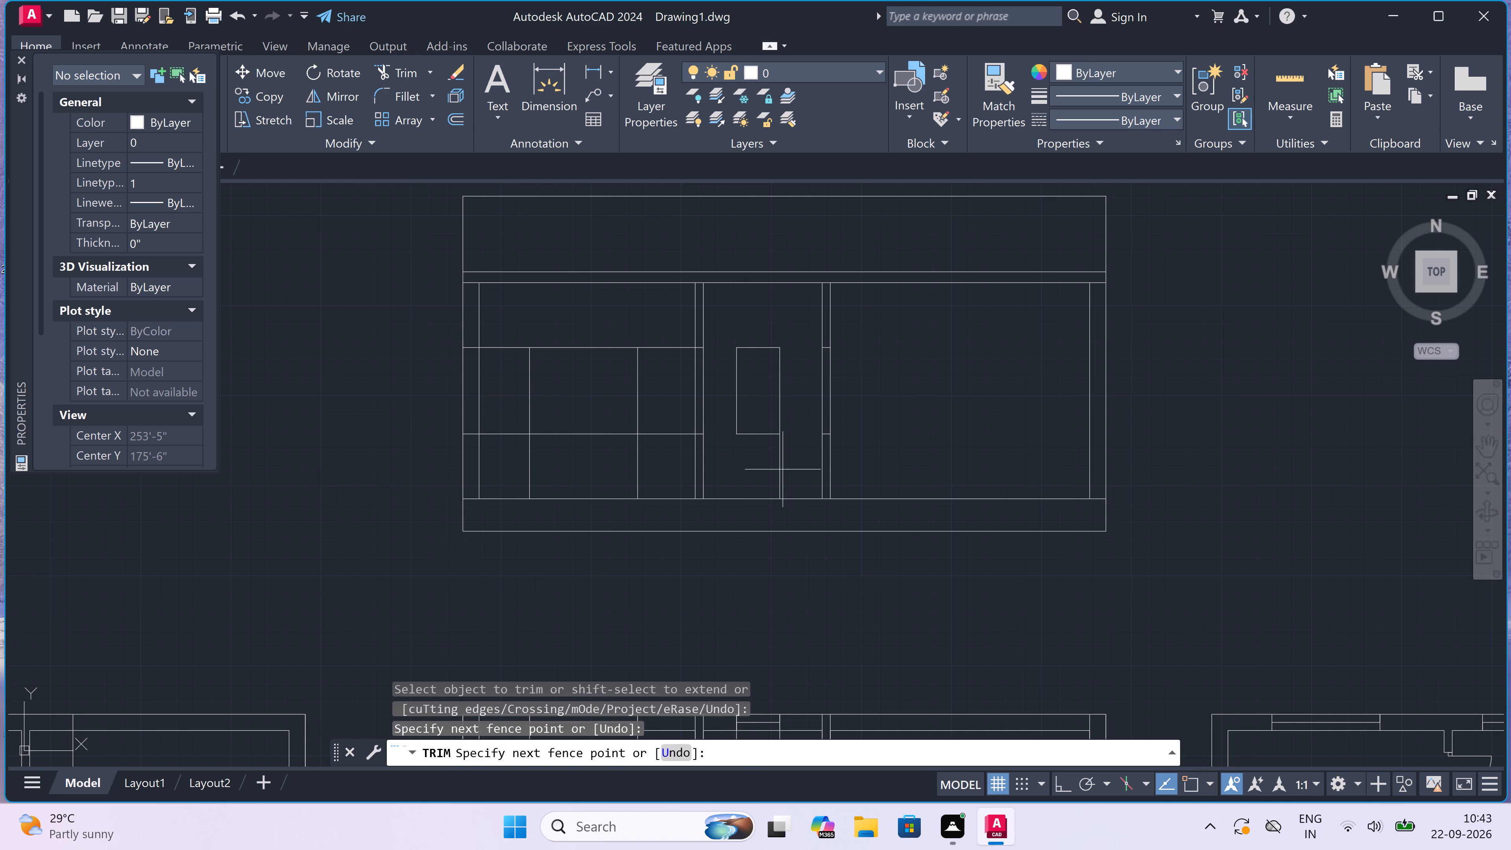
left_click(756, 469)
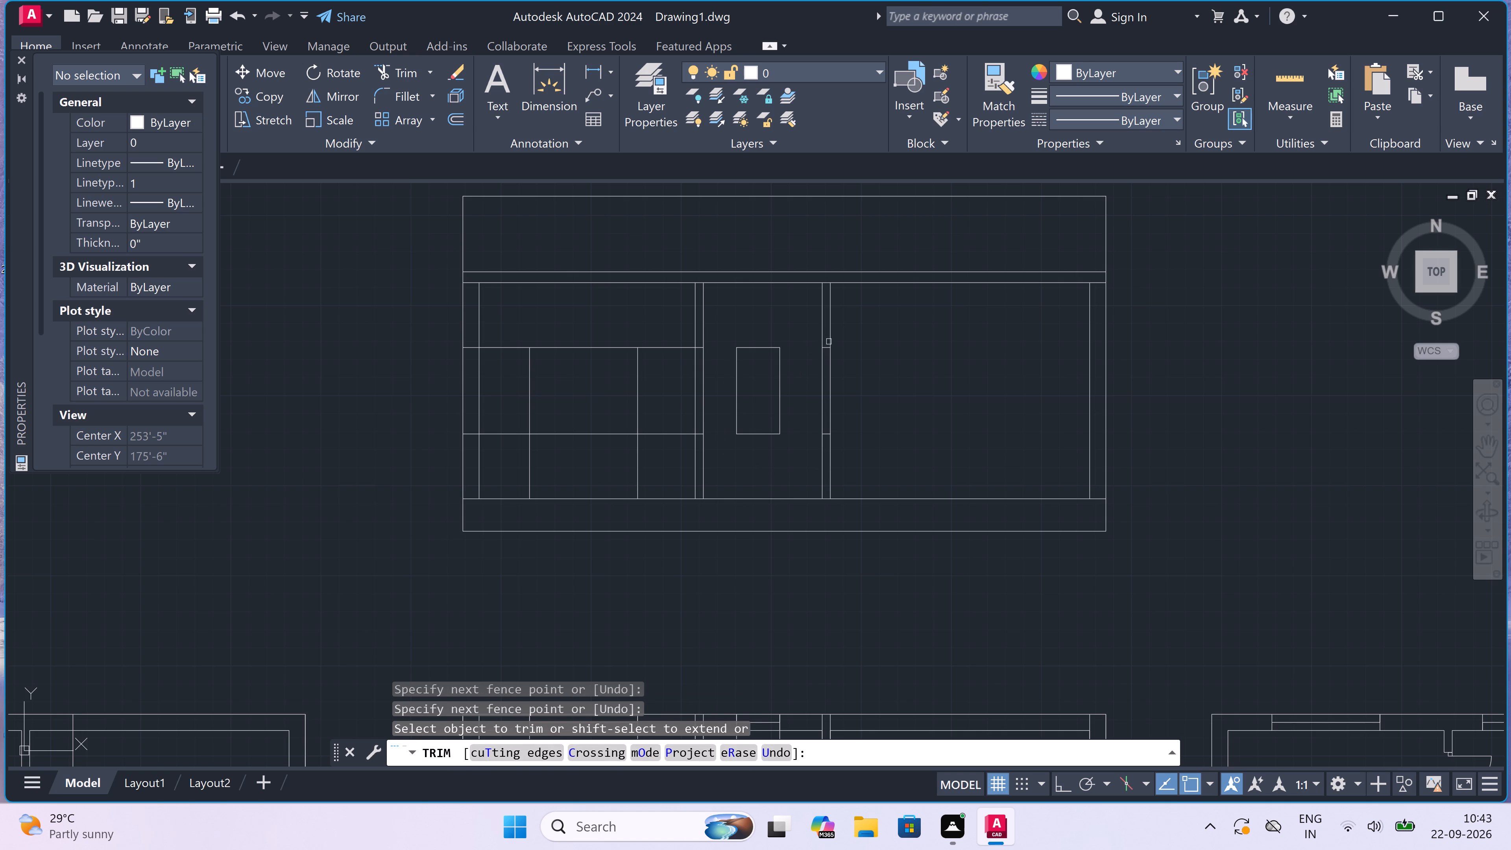
Trim the short lintel and sill remnants out of the partition wall between the middle and right rooms.
scroll(830, 342, "up", 3)
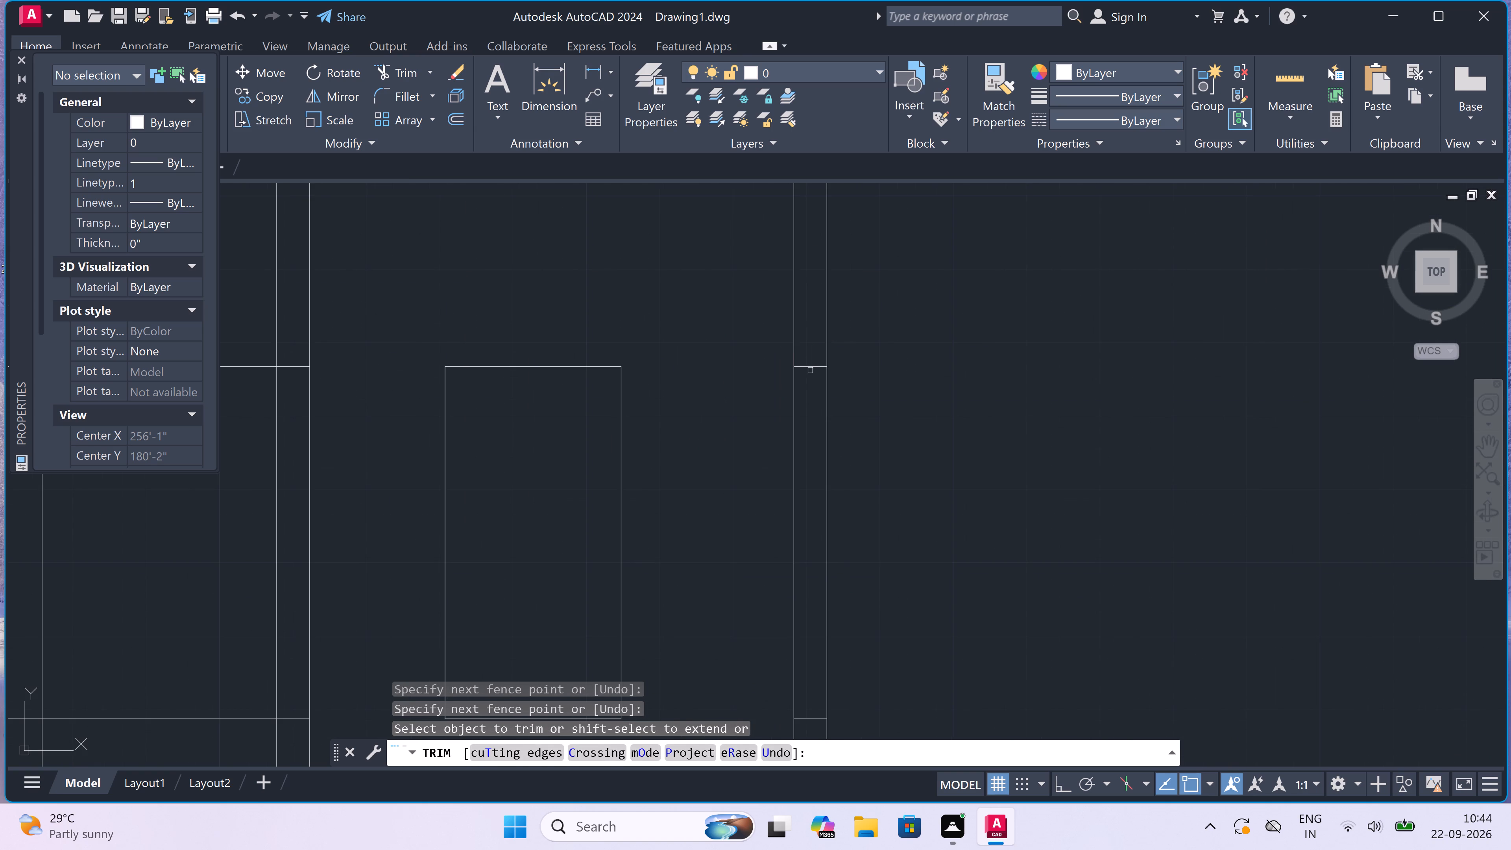
left_click(809, 368)
scroll(809, 368, "down", 3)
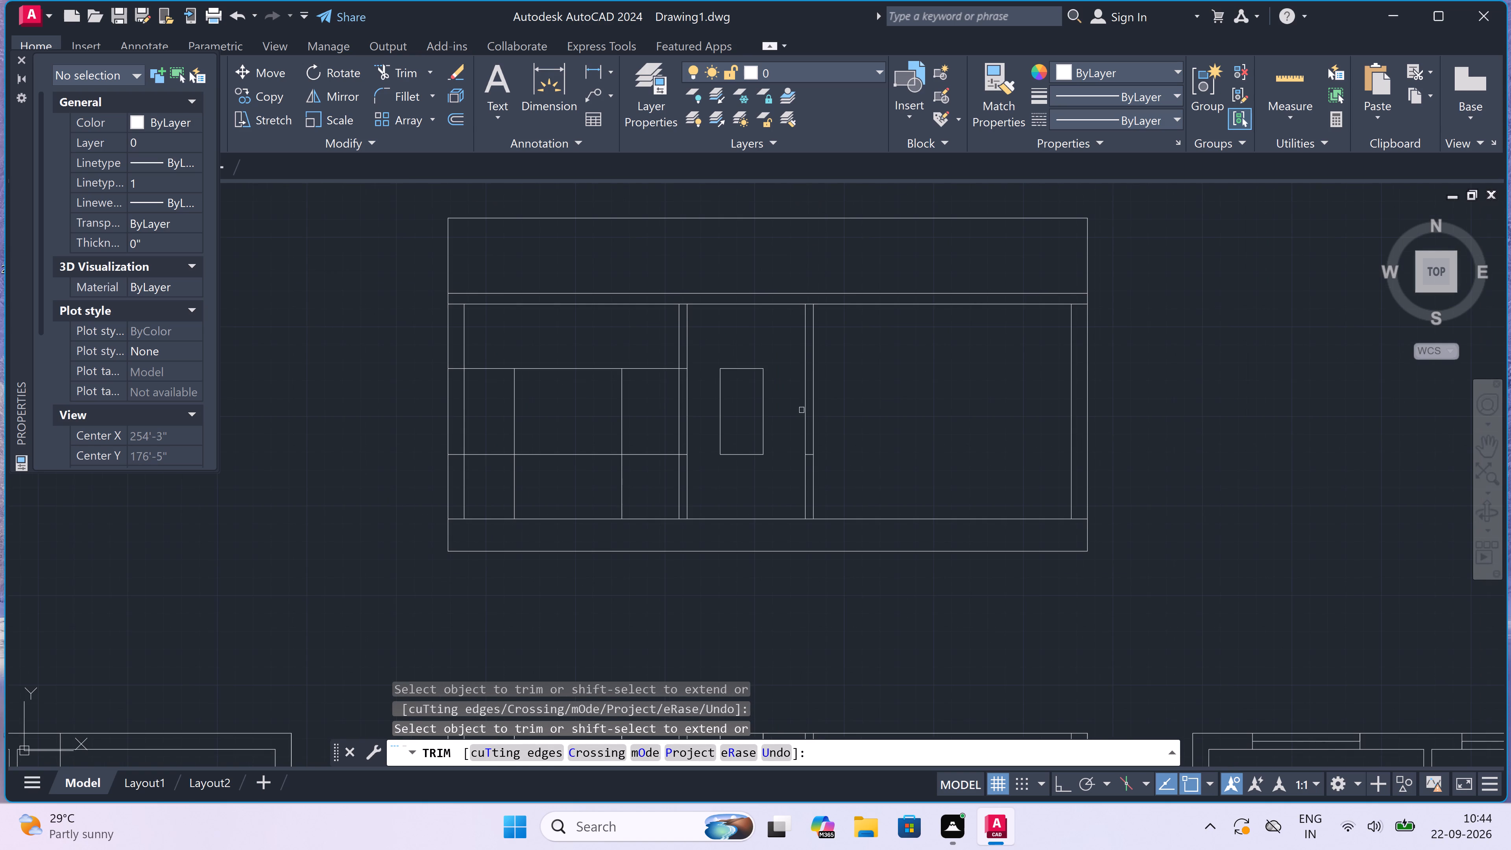
scroll(808, 450, "up", 3)
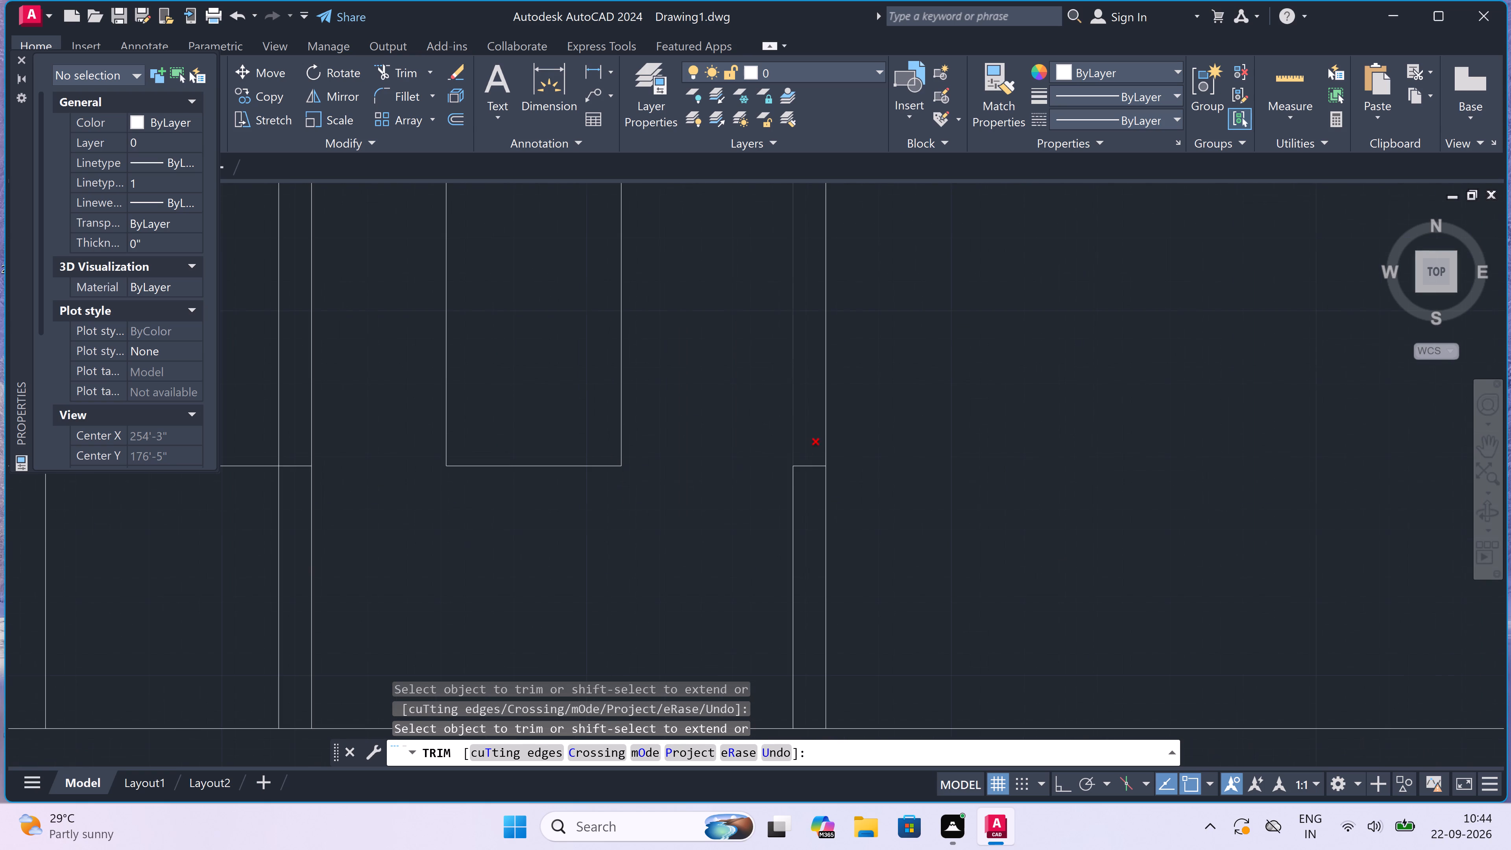
scroll(807, 459, "up", 2)
left_click(807, 460)
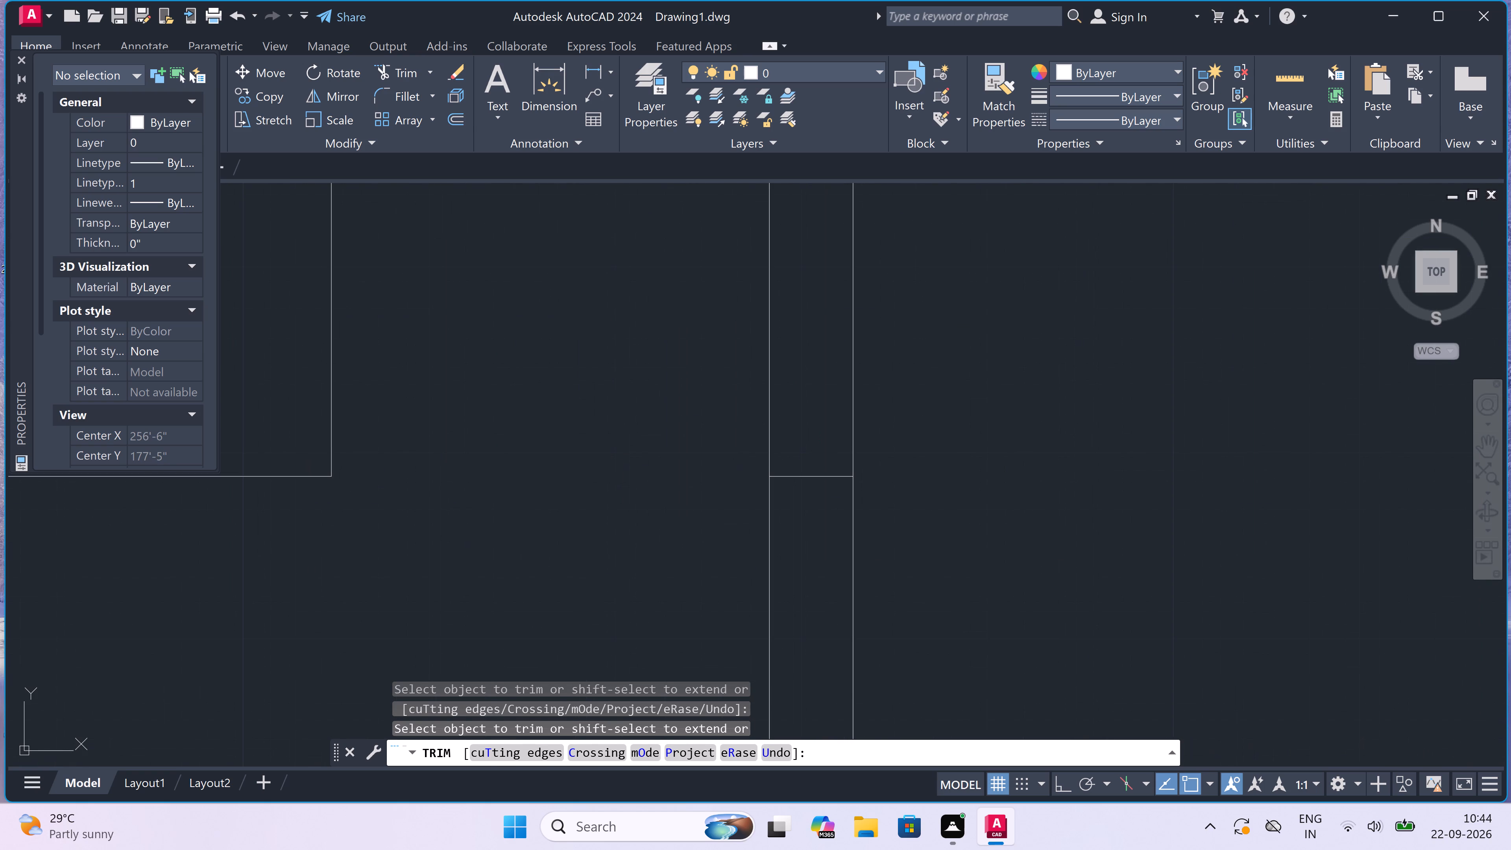
left_click(819, 516)
Trim the projected lines around the left room's window in the section, leaving a closed rectangle between sill and lintel.
scroll(819, 515, "down", 5)
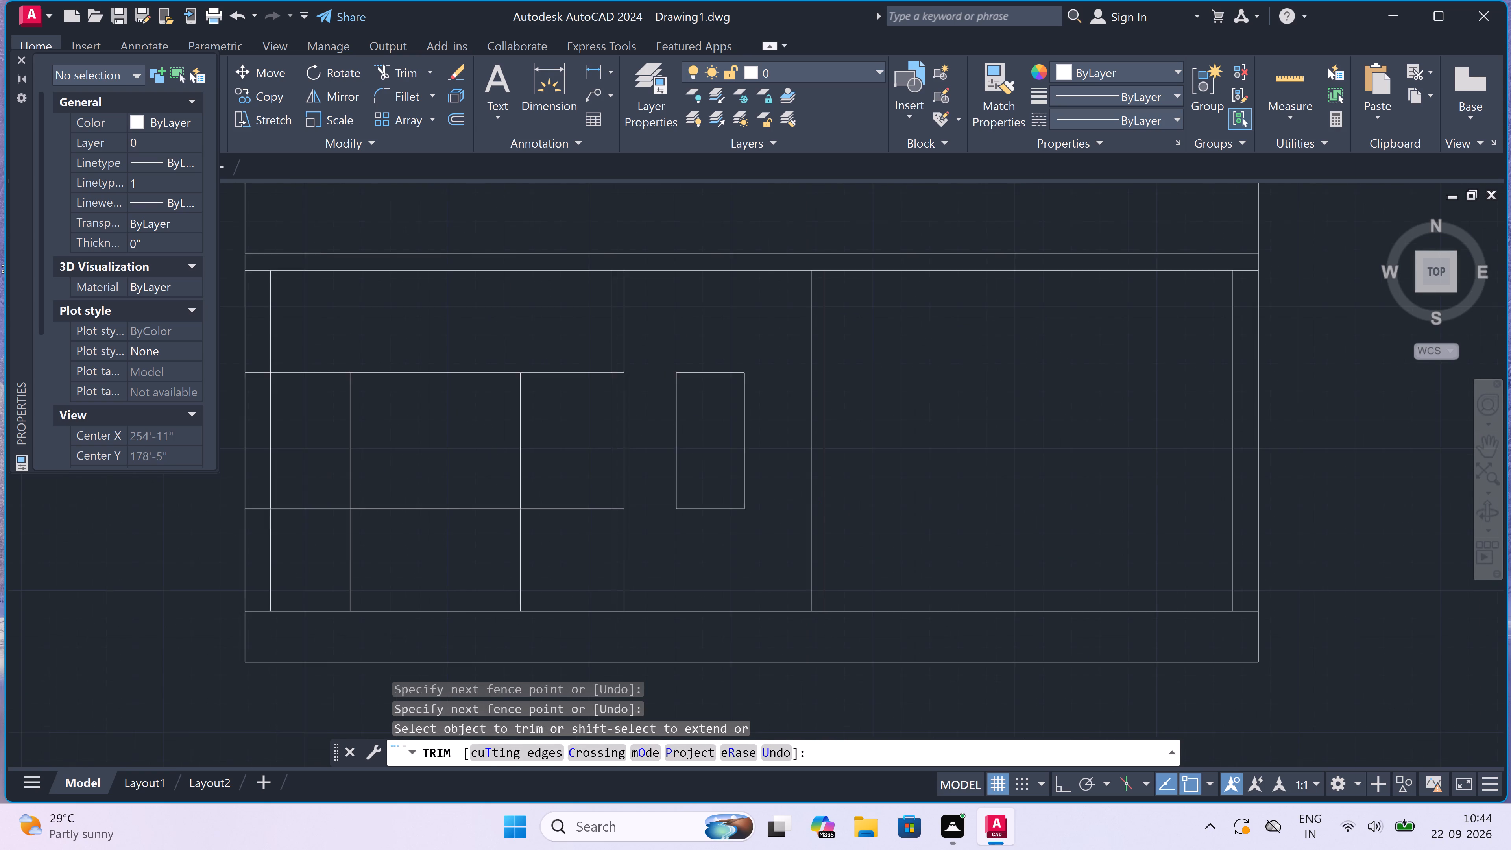
scroll(819, 513, "down", 1)
scroll(624, 527, "up", 2)
left_click_drag(624, 527, 628, 527)
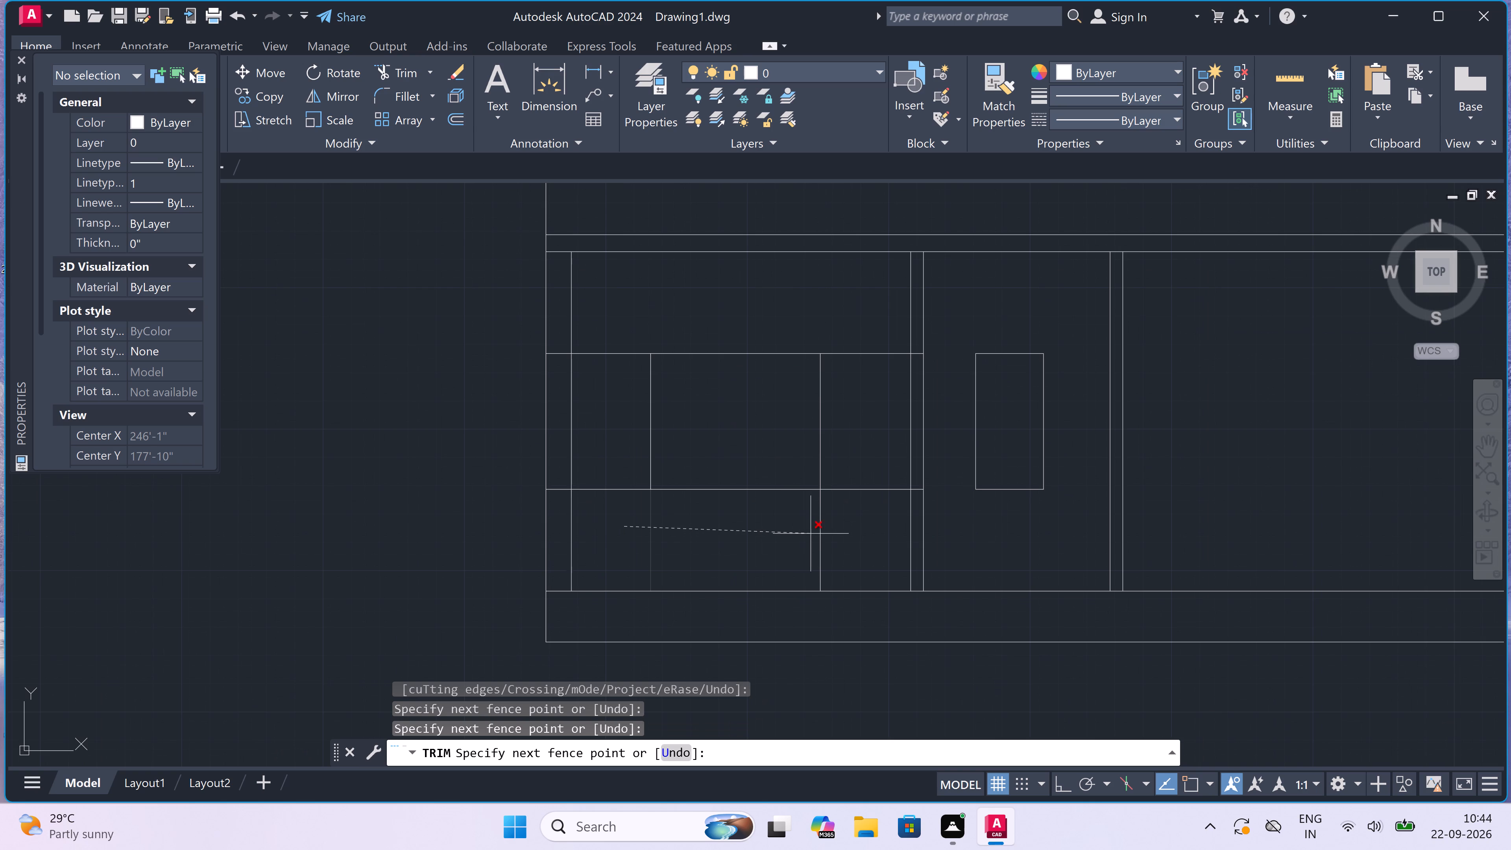
left_click(830, 534)
left_click(846, 531)
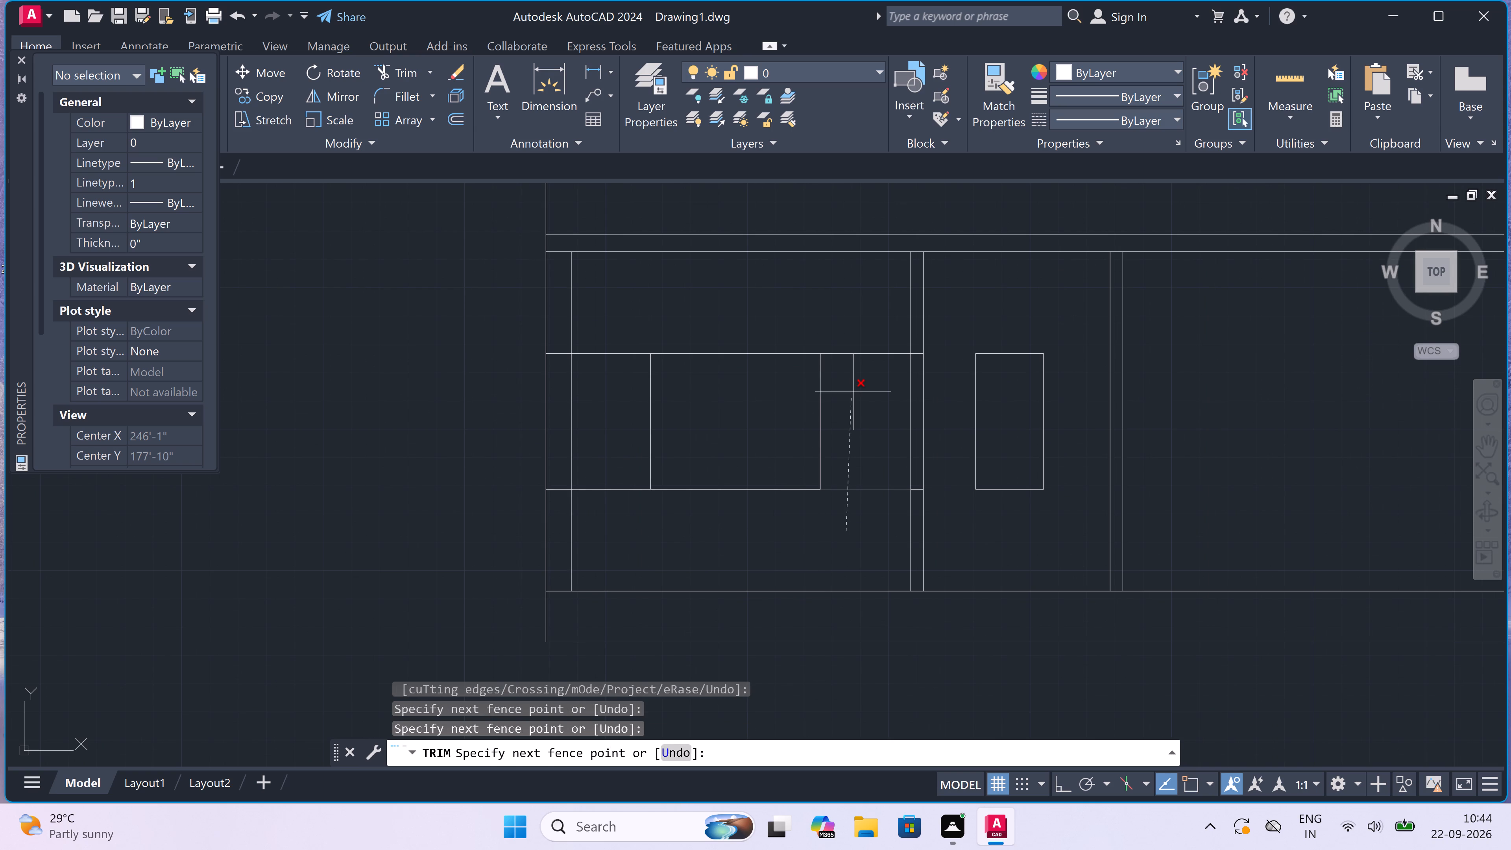
left_click(854, 343)
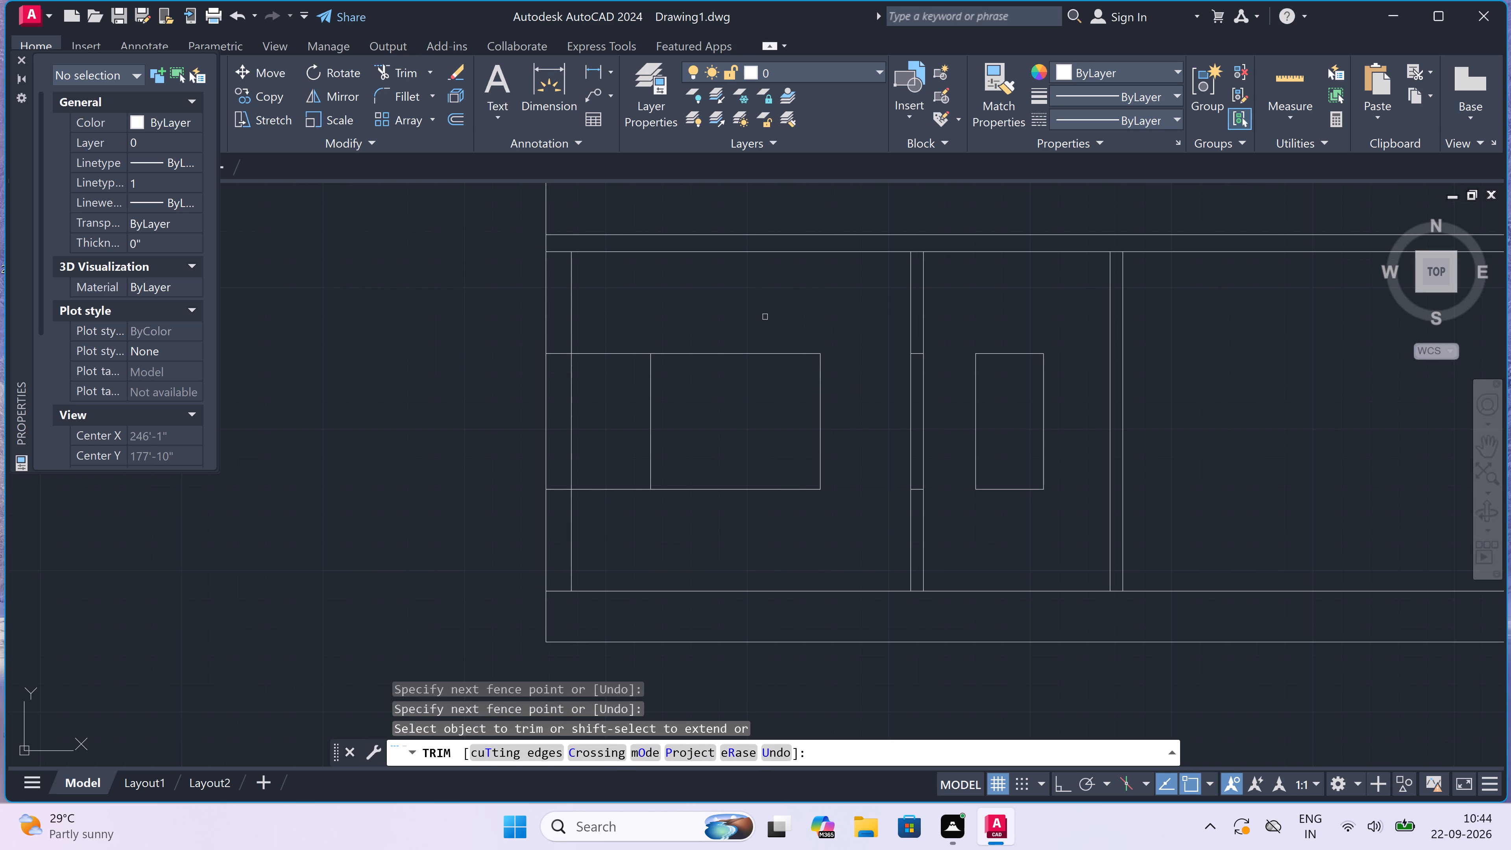
left_click(615, 344)
left_click(622, 492)
Trim the short lintel and sill remnants out of the section's left outer wall.
scroll(554, 371, "up", 1)
left_click(565, 333)
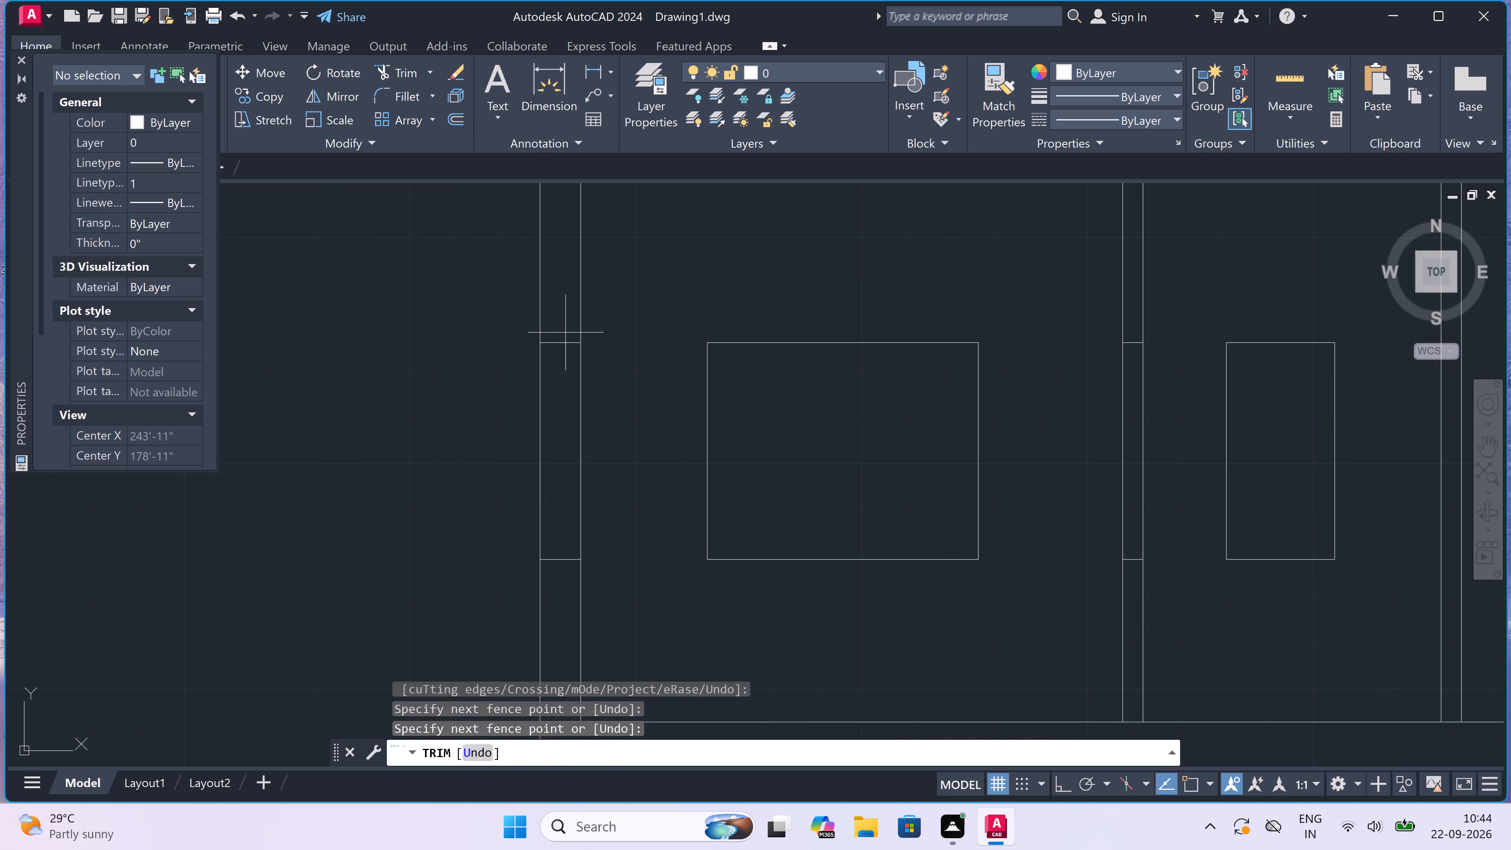
left_click(569, 589)
scroll(569, 589, "down", 3)
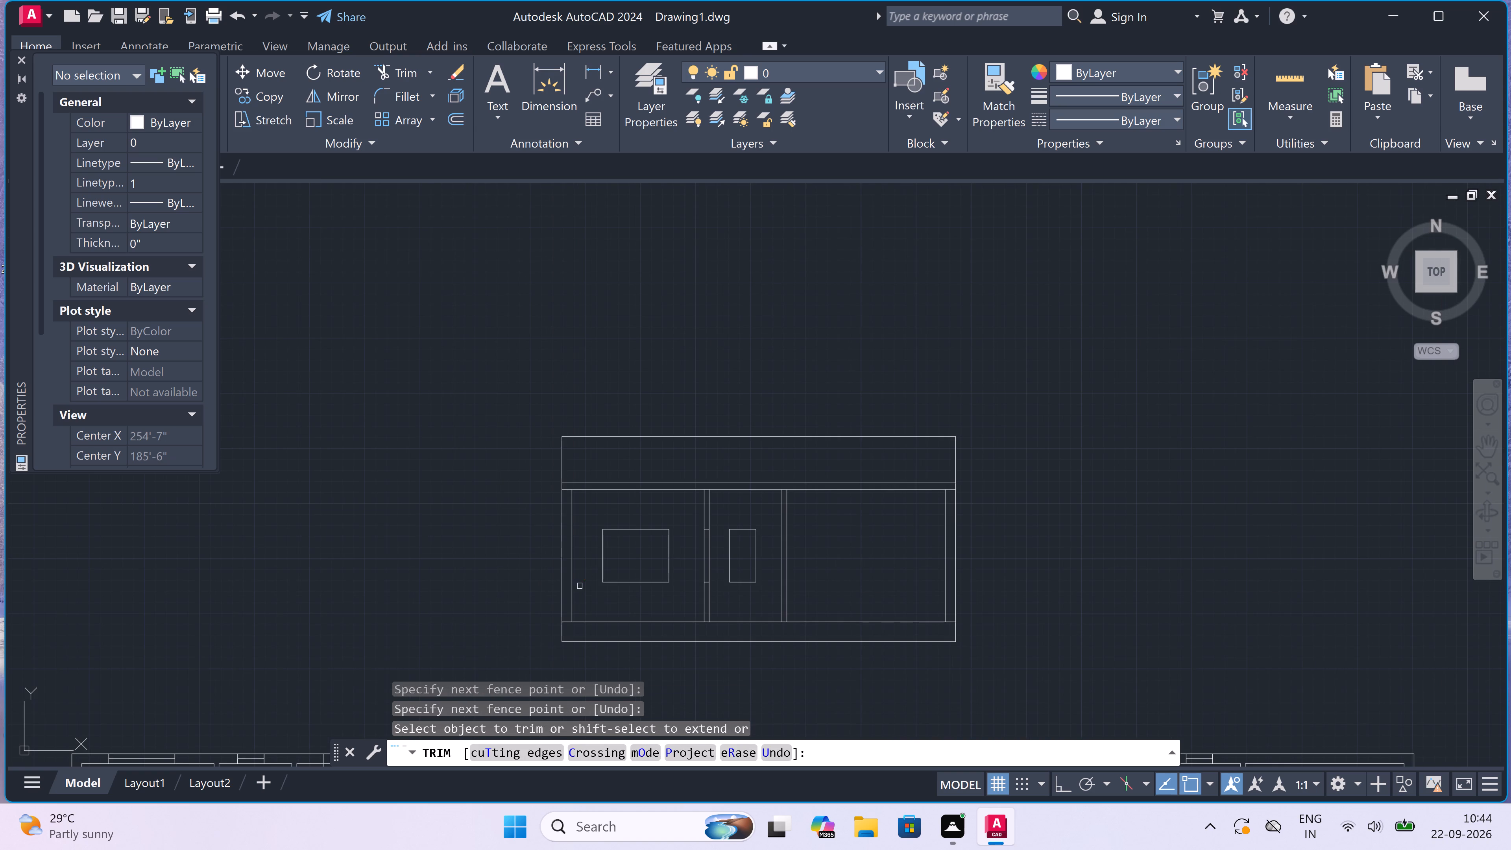
Trim the short lintel and sill remnants out of the partition wall between the left and middle rooms.
scroll(678, 574, "up", 3)
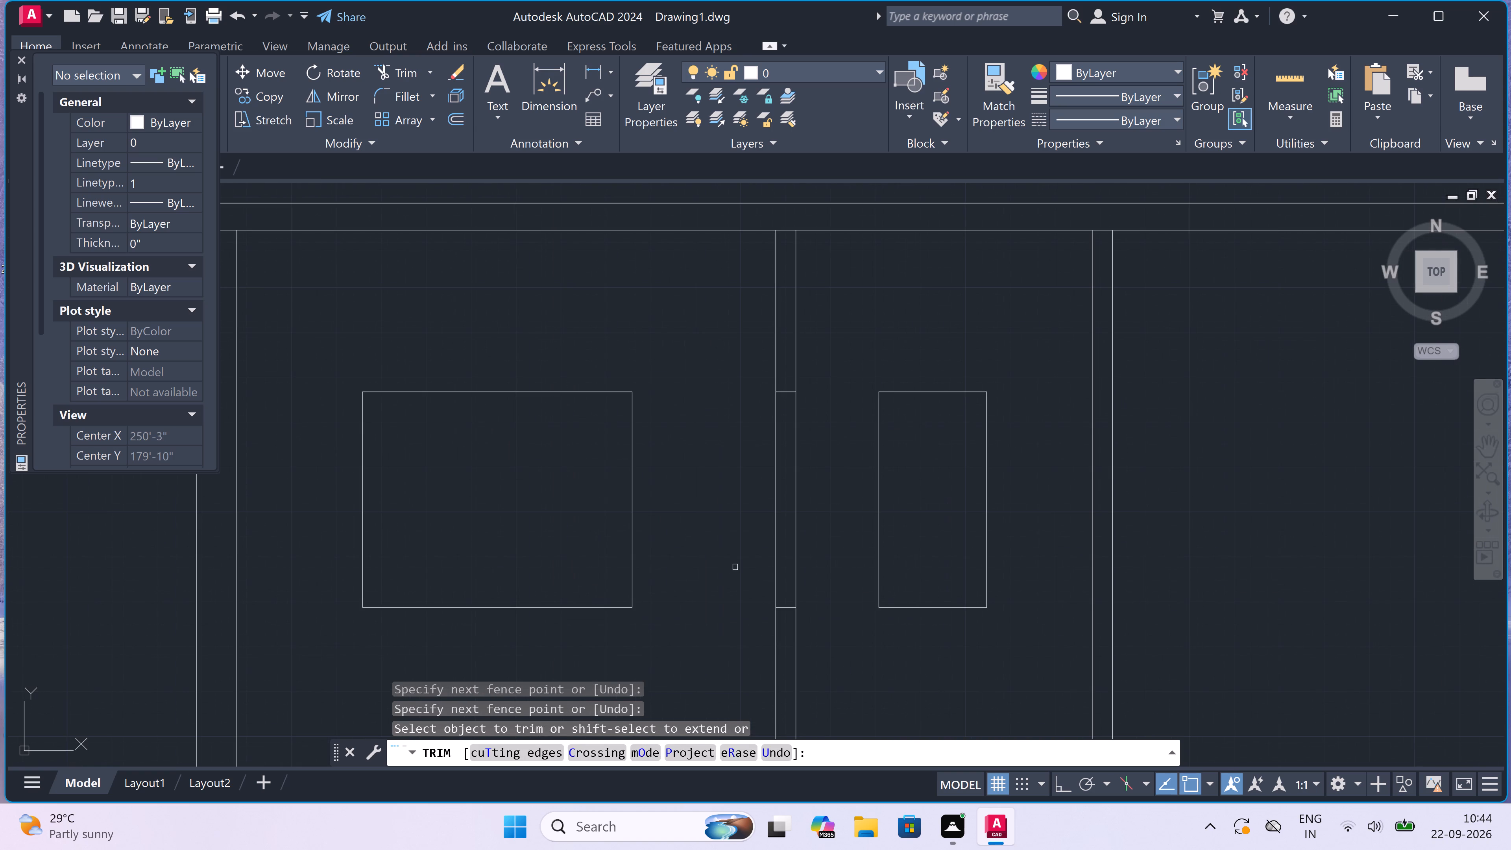
scroll(754, 573, "up", 1)
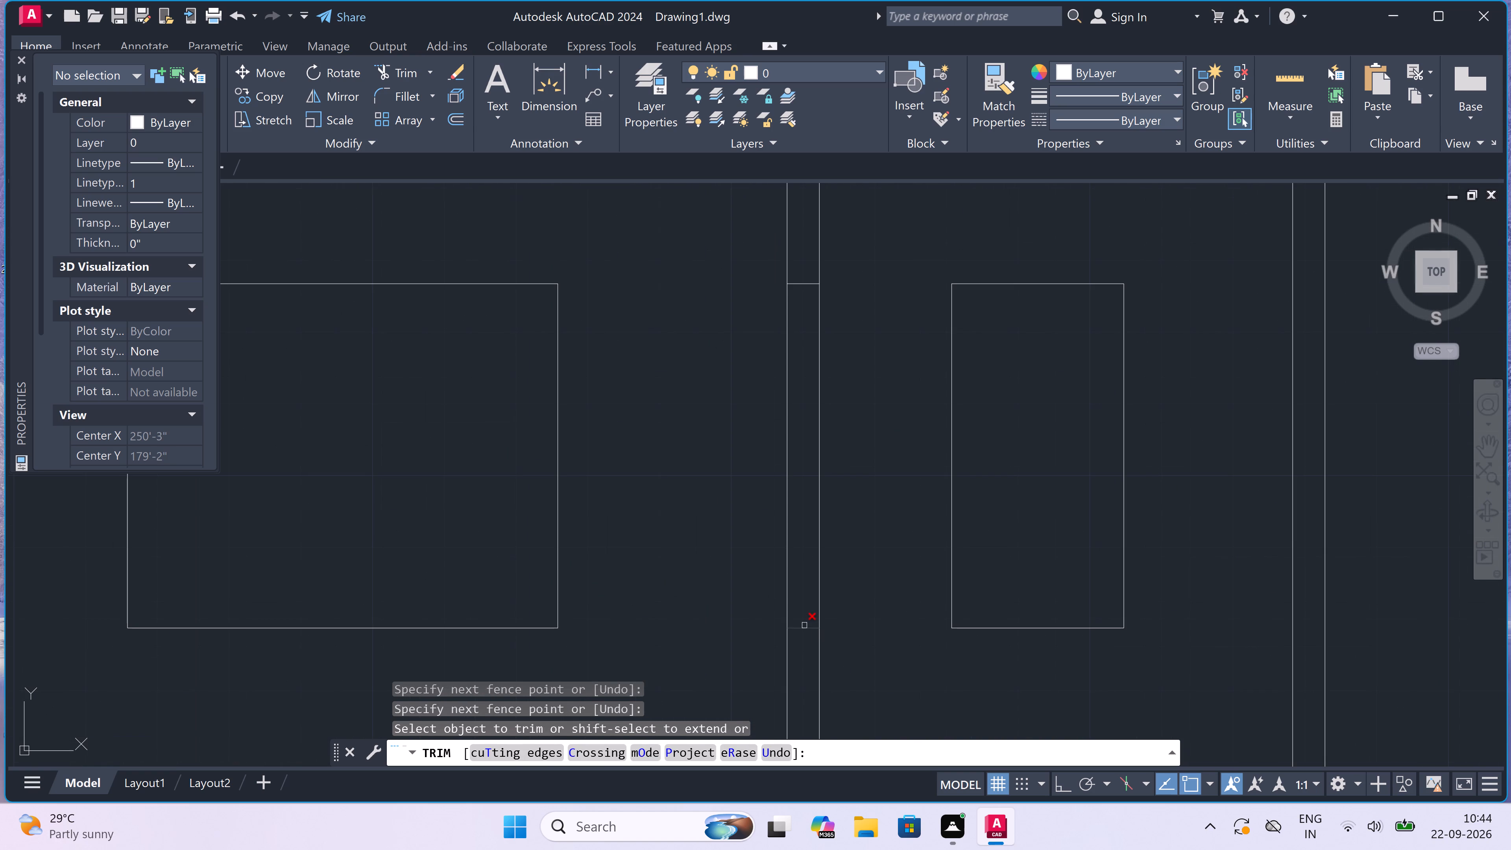
left_click(804, 625)
scroll(804, 625, "down", 2)
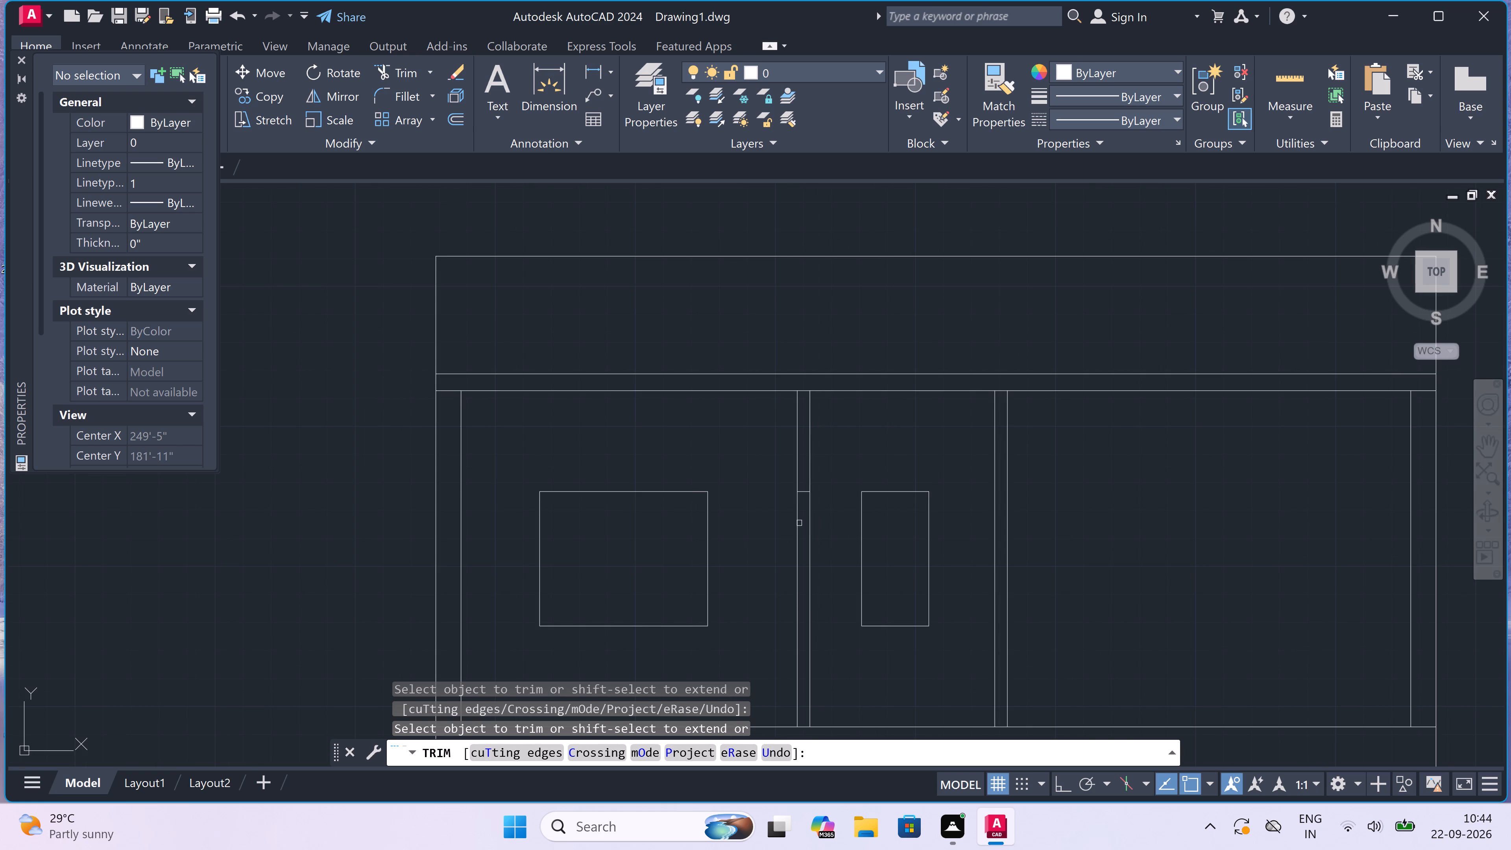
scroll(803, 493, "up", 2)
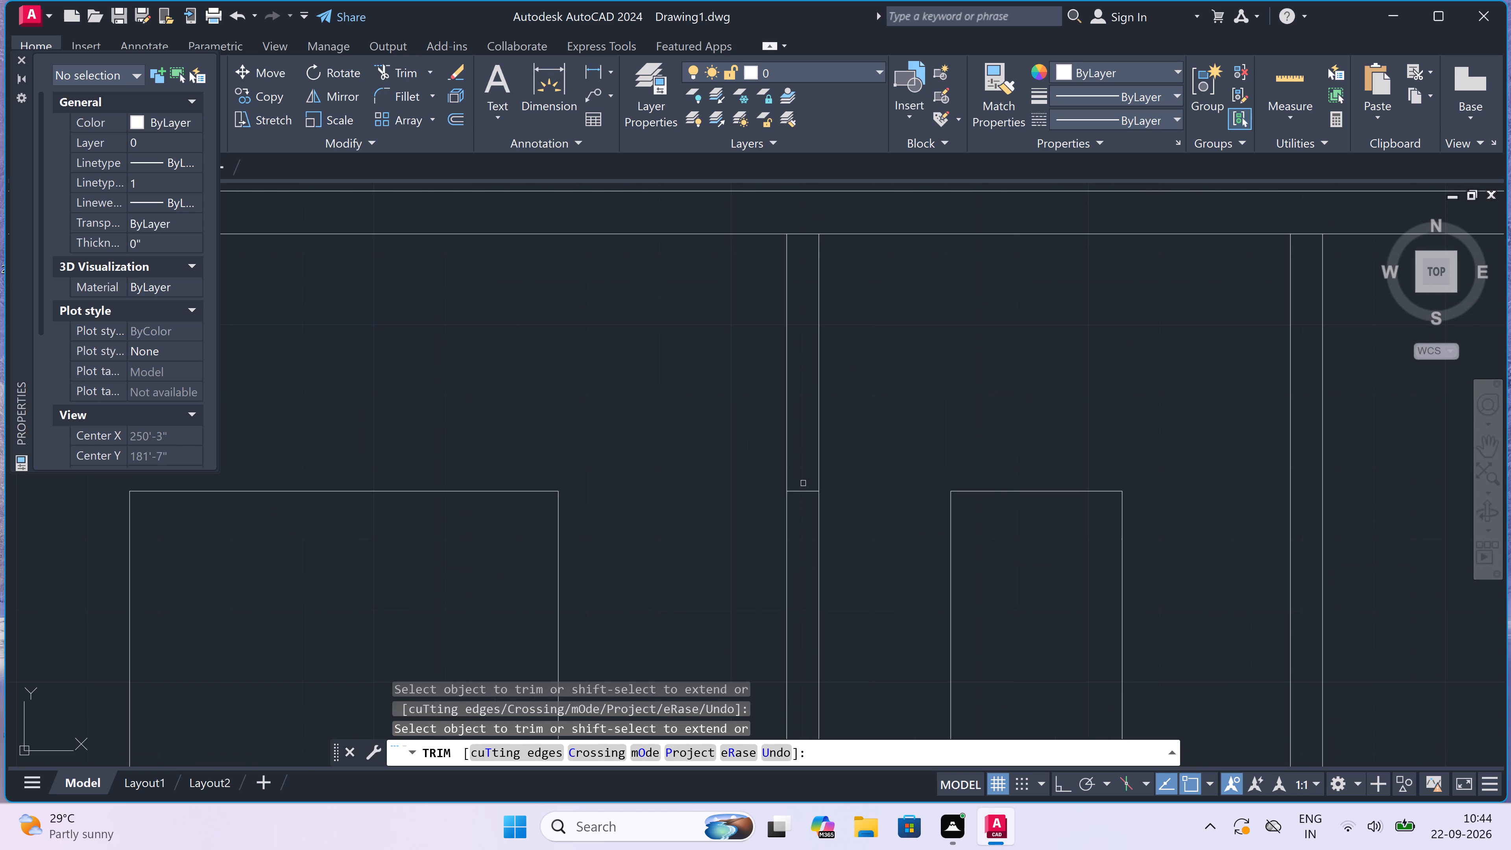
left_click(805, 489)
scroll(743, 457, "down", 3)
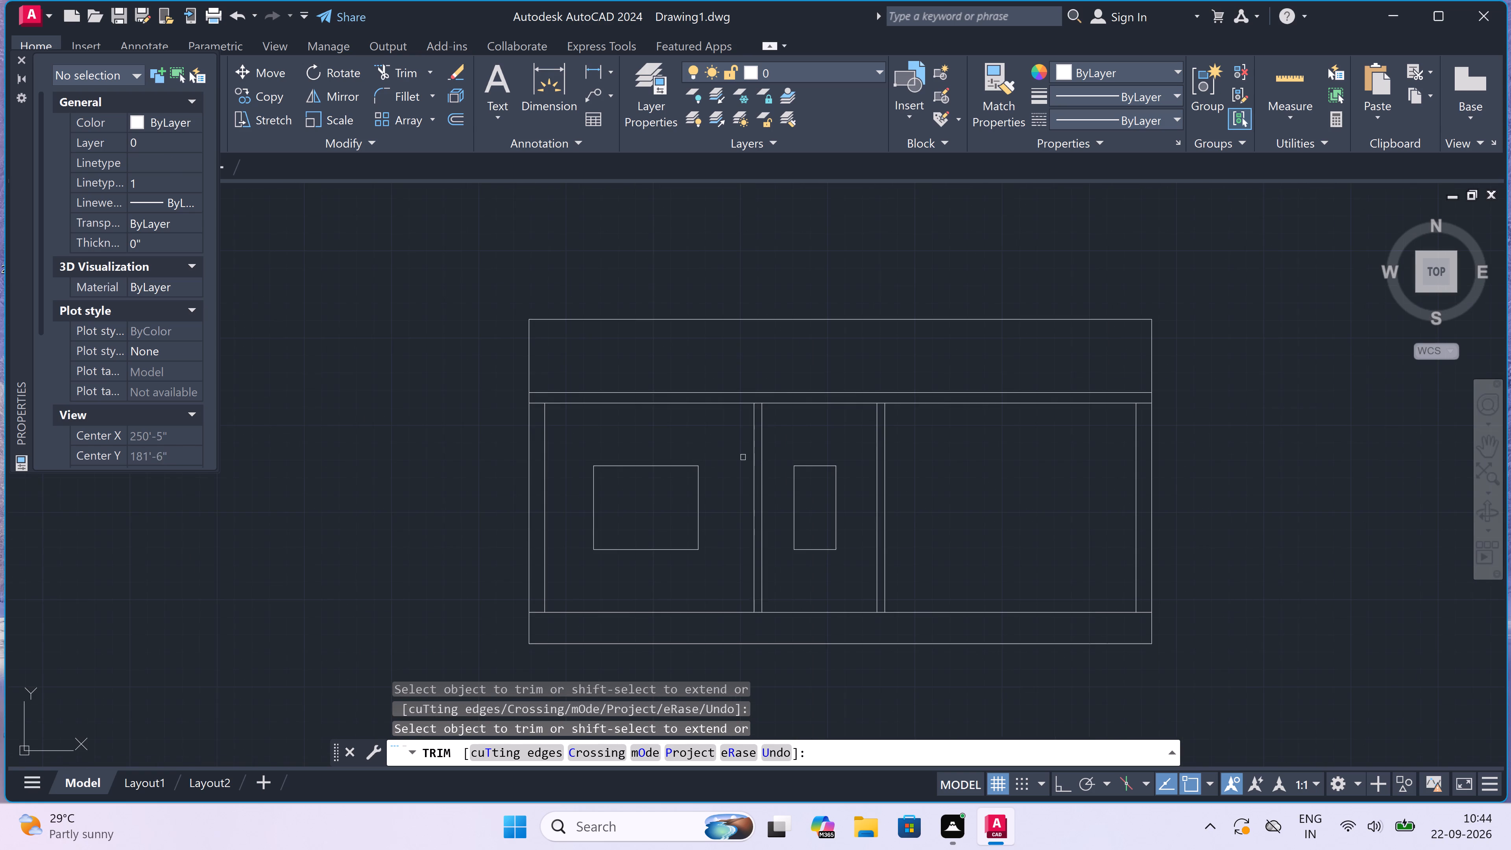
scroll(743, 457, "down", 2)
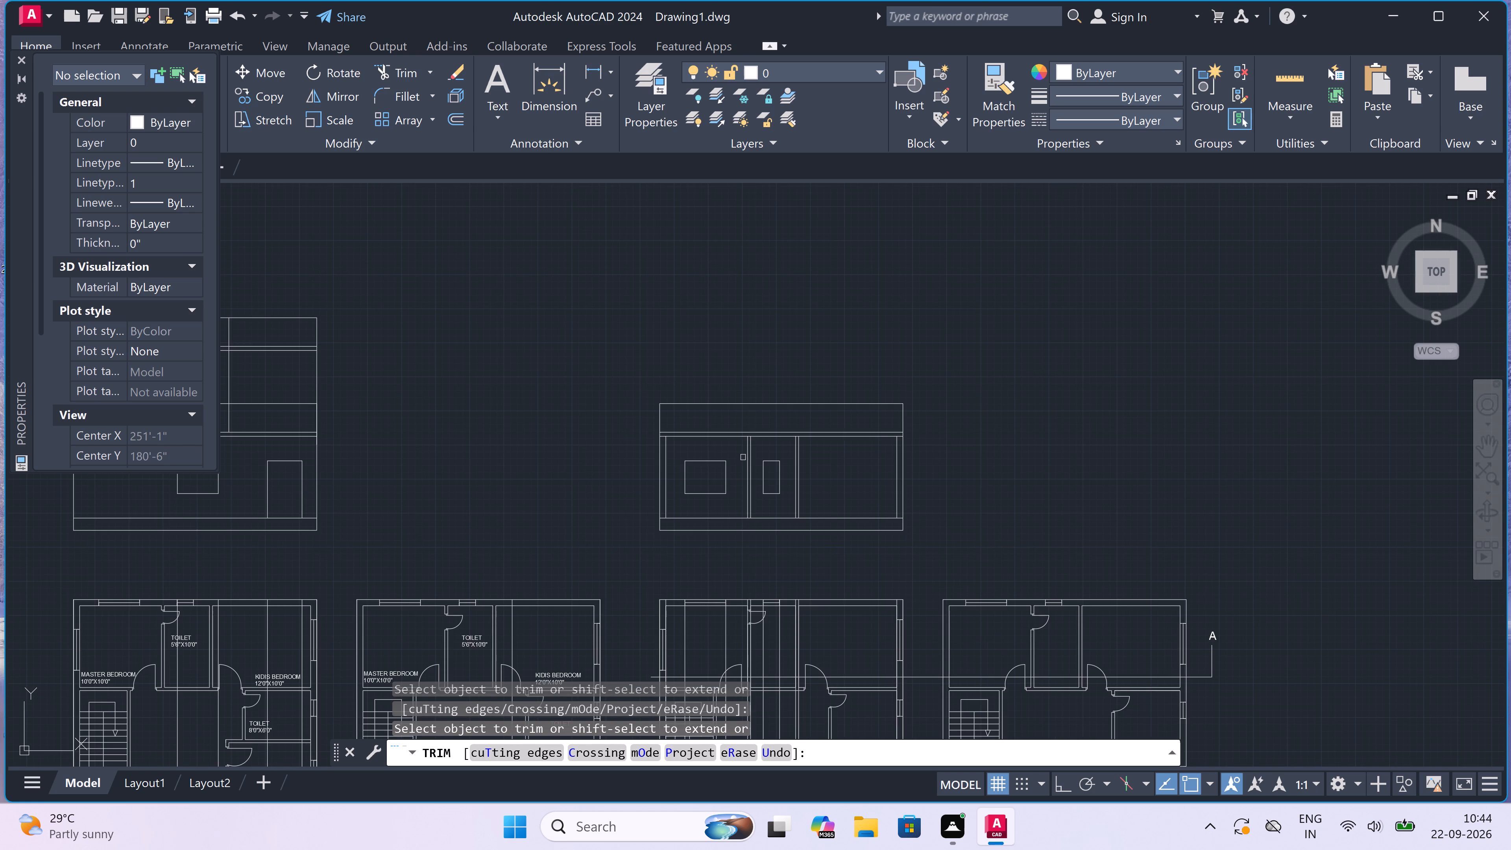
scroll(743, 457, "up", 1)
key("Escape")
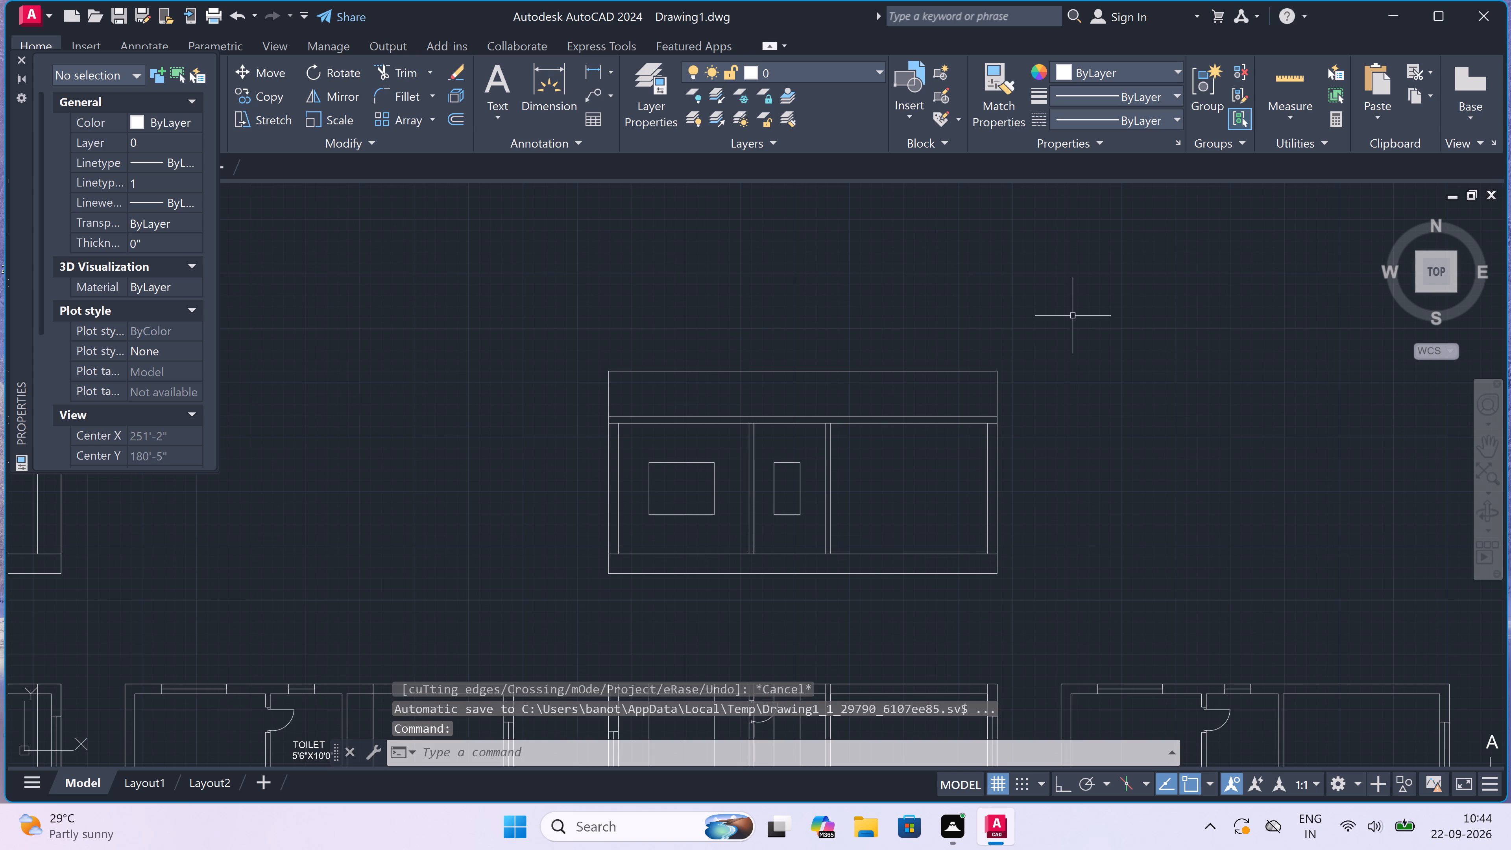
Copy the section's storey with walls, windows, slab and parapet upward from its floor-line left corner onto the slab's top left corner.
left_click_drag(1106, 299, 1101, 316)
left_click(561, 488)
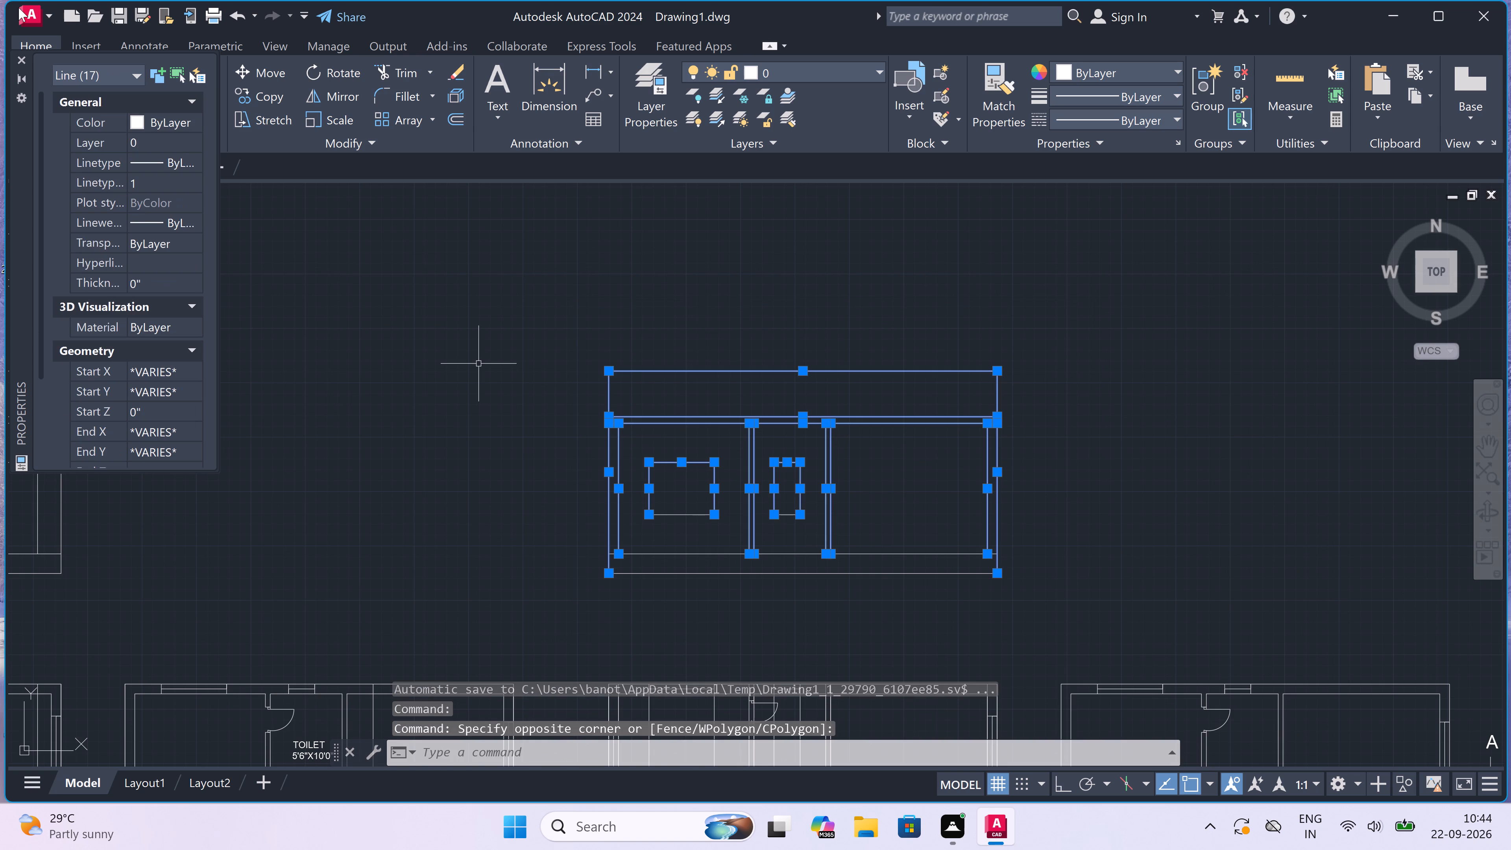
left_click(236, 98)
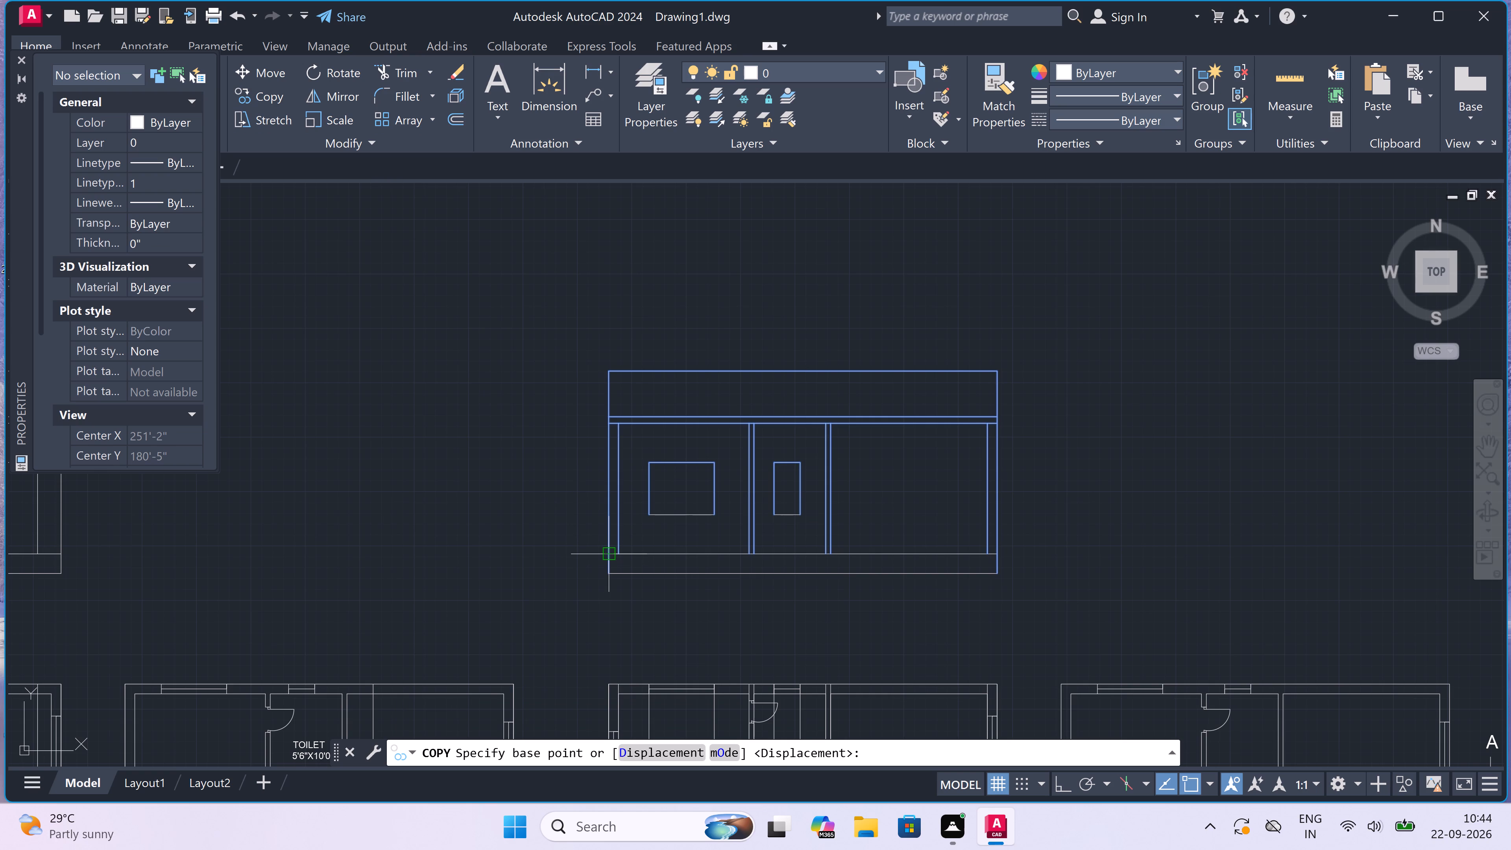
left_click_drag(607, 558, 607, 509)
scroll(603, 432, "up", 2)
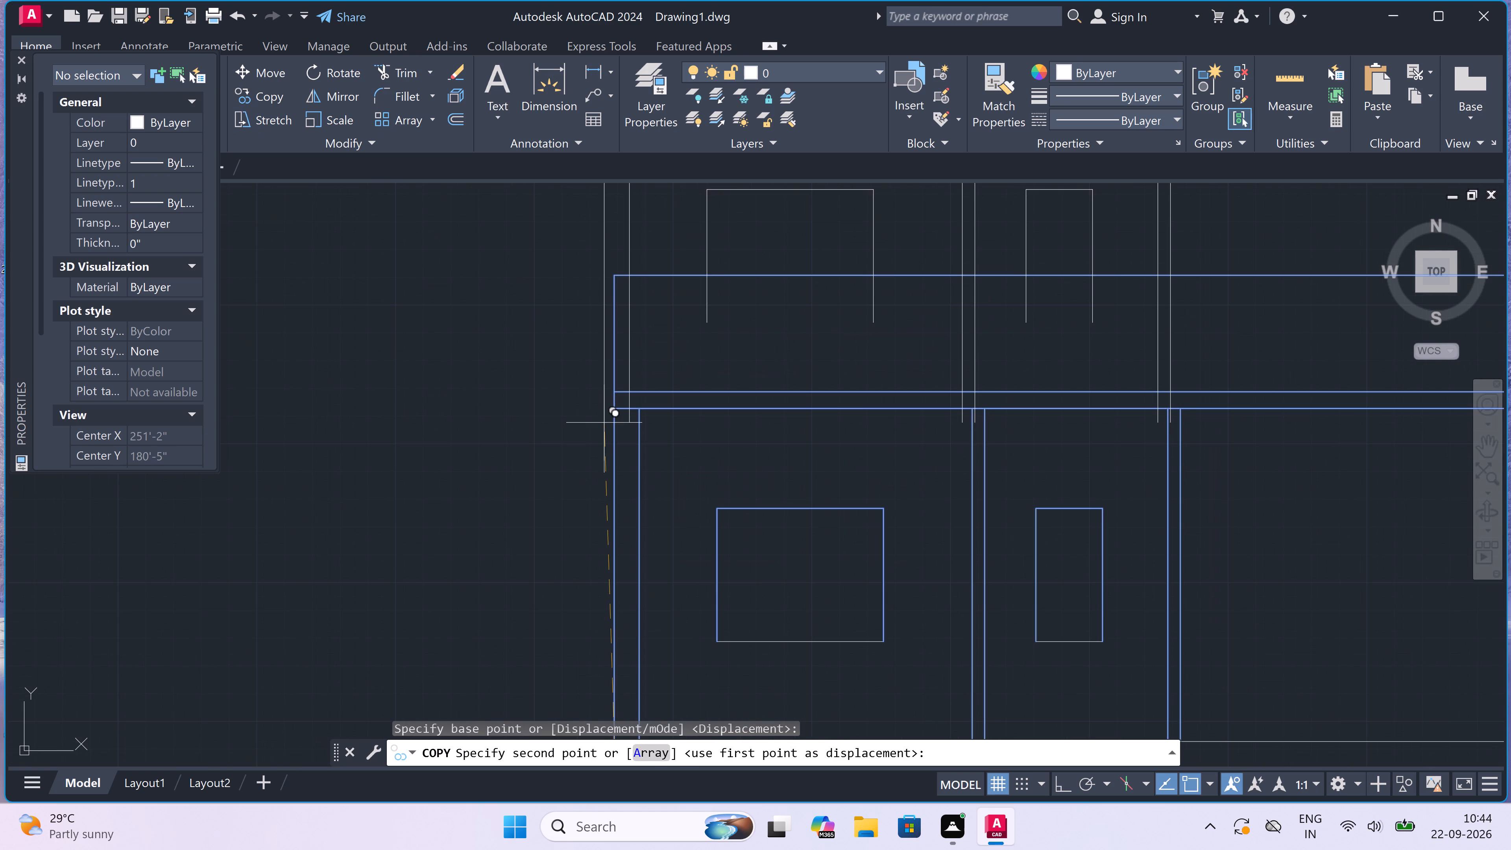
scroll(609, 376, "up", 3)
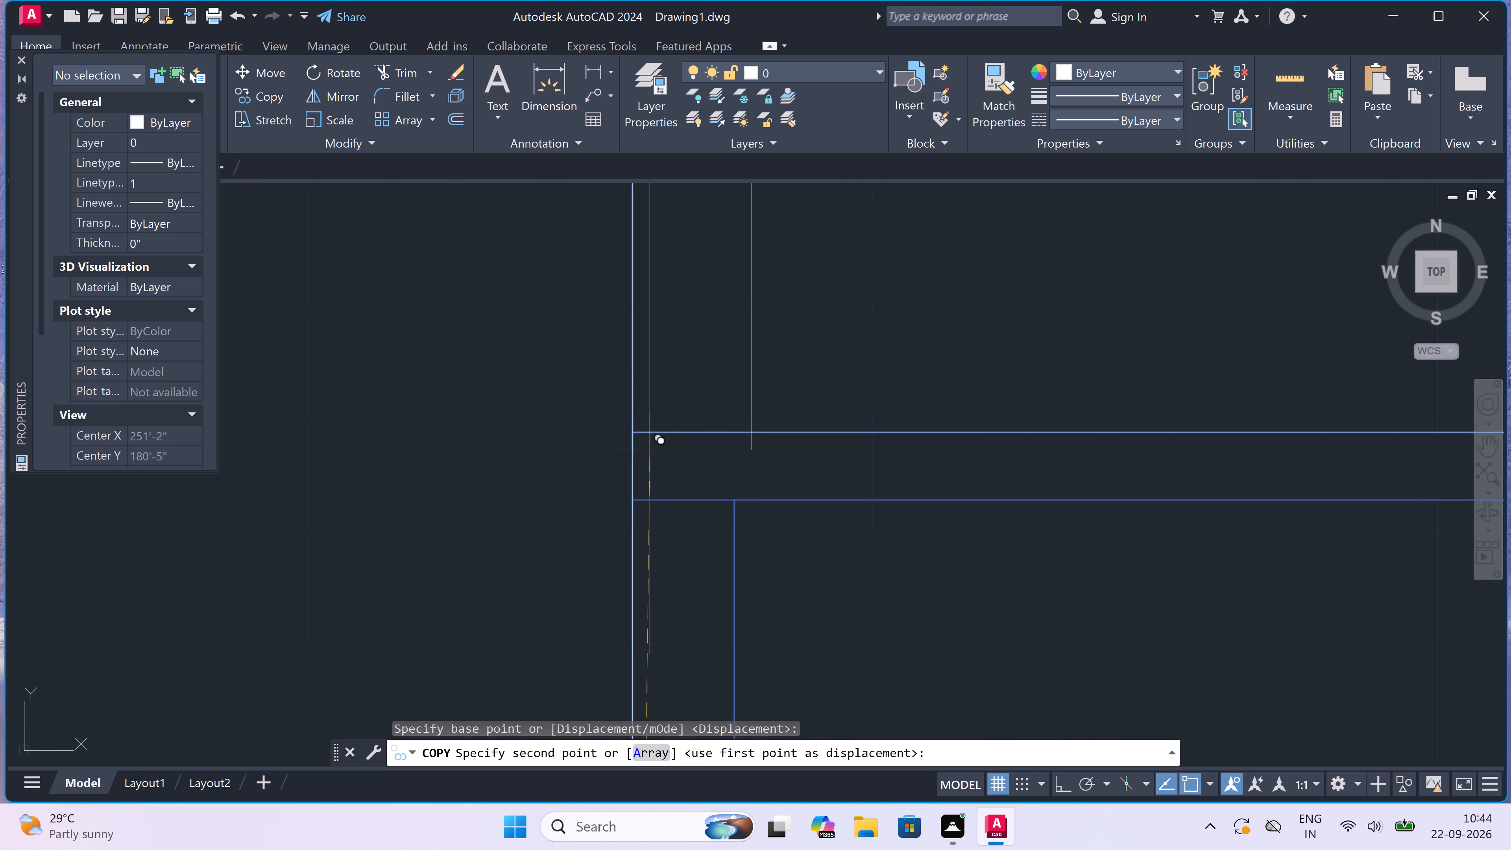
left_click(630, 431)
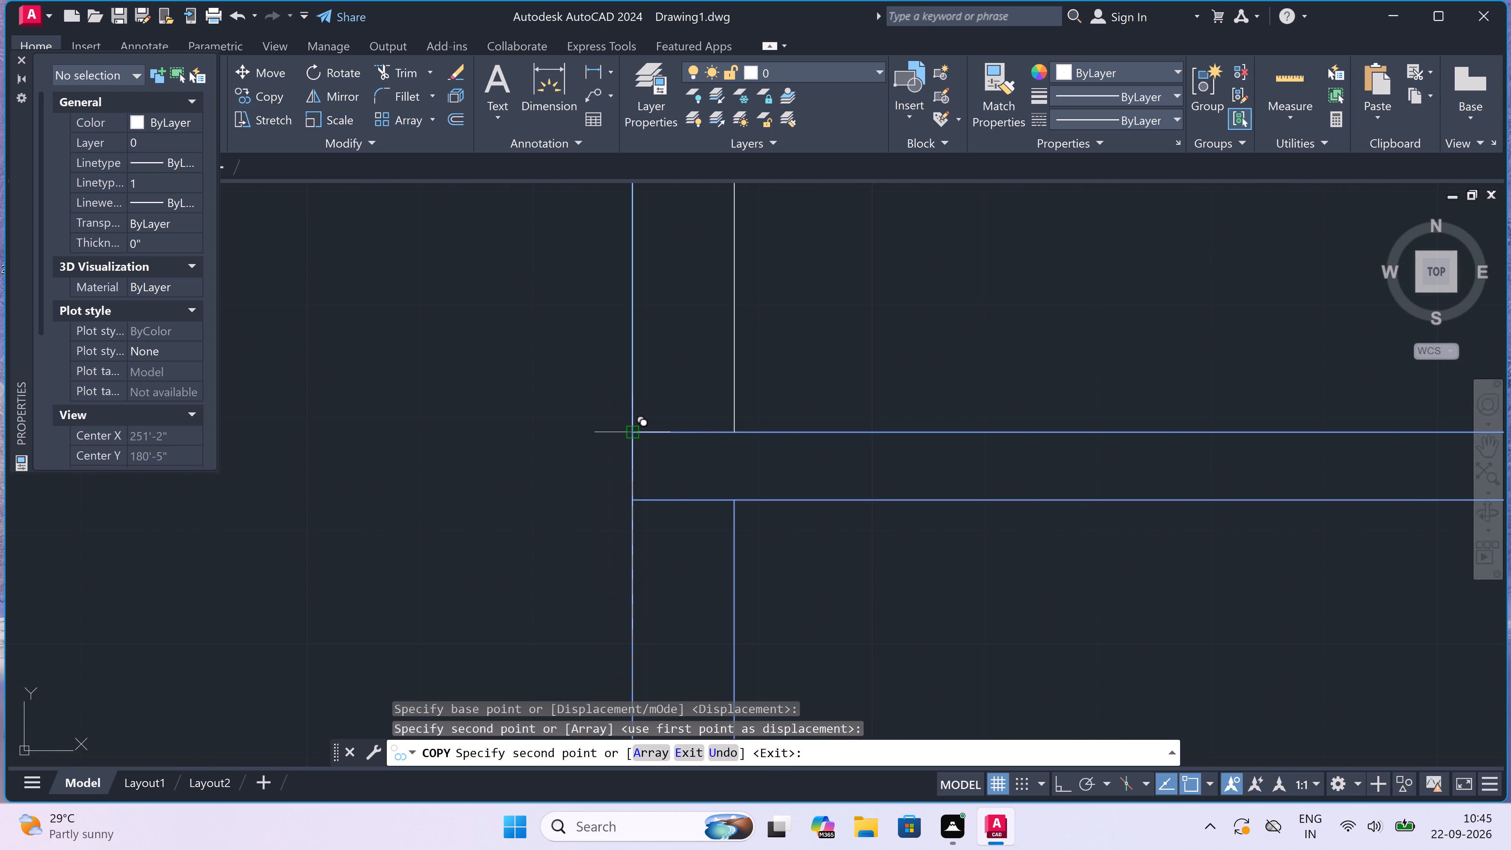
key("Escape")
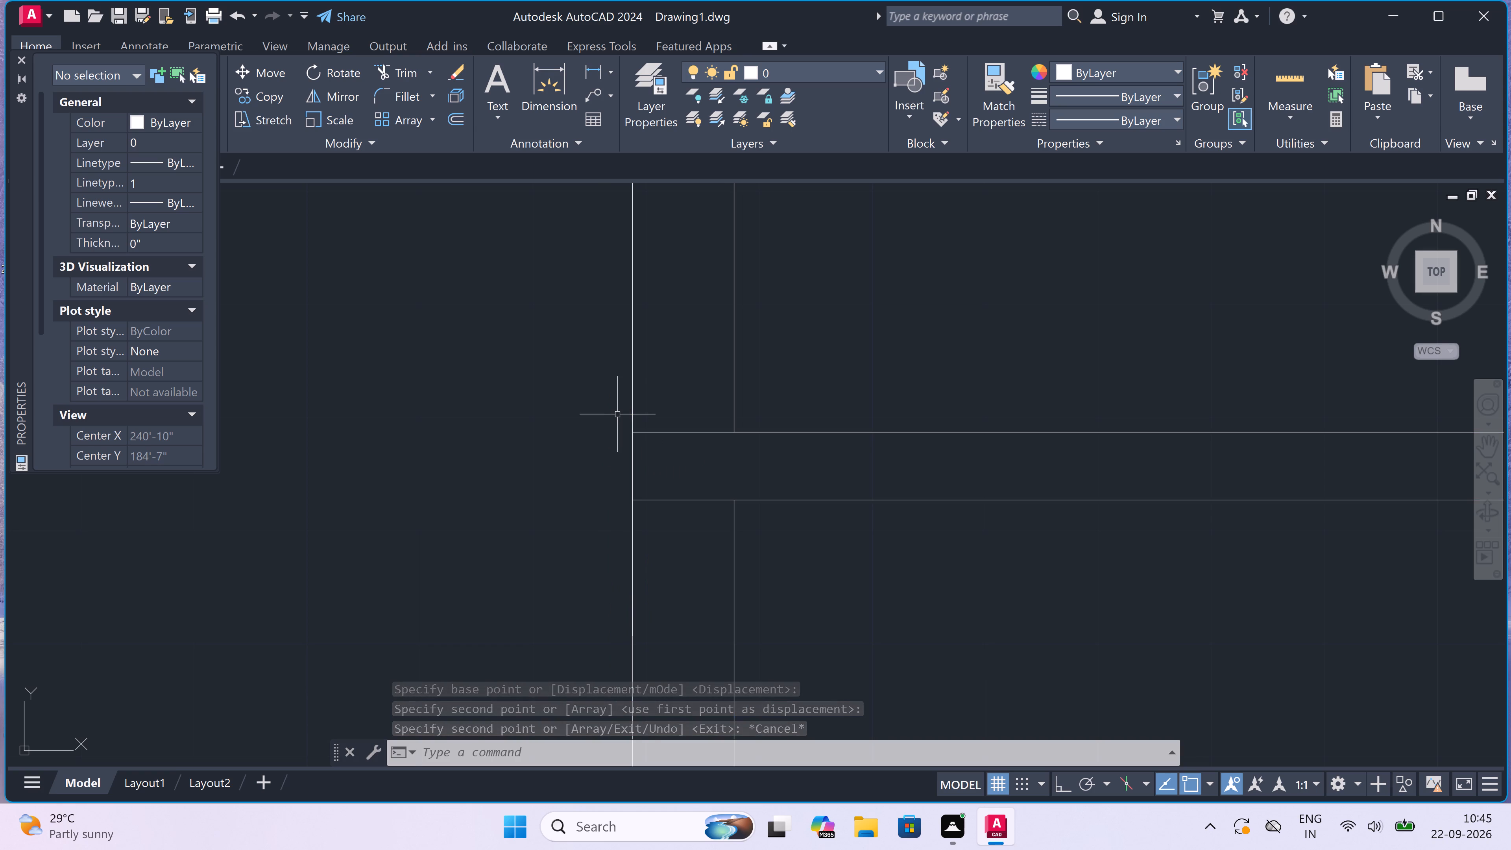
key("Escape")
Erase the lower storey's old parapet top line that crosses the upper storey's rooms.
scroll(623, 411, "down", 2)
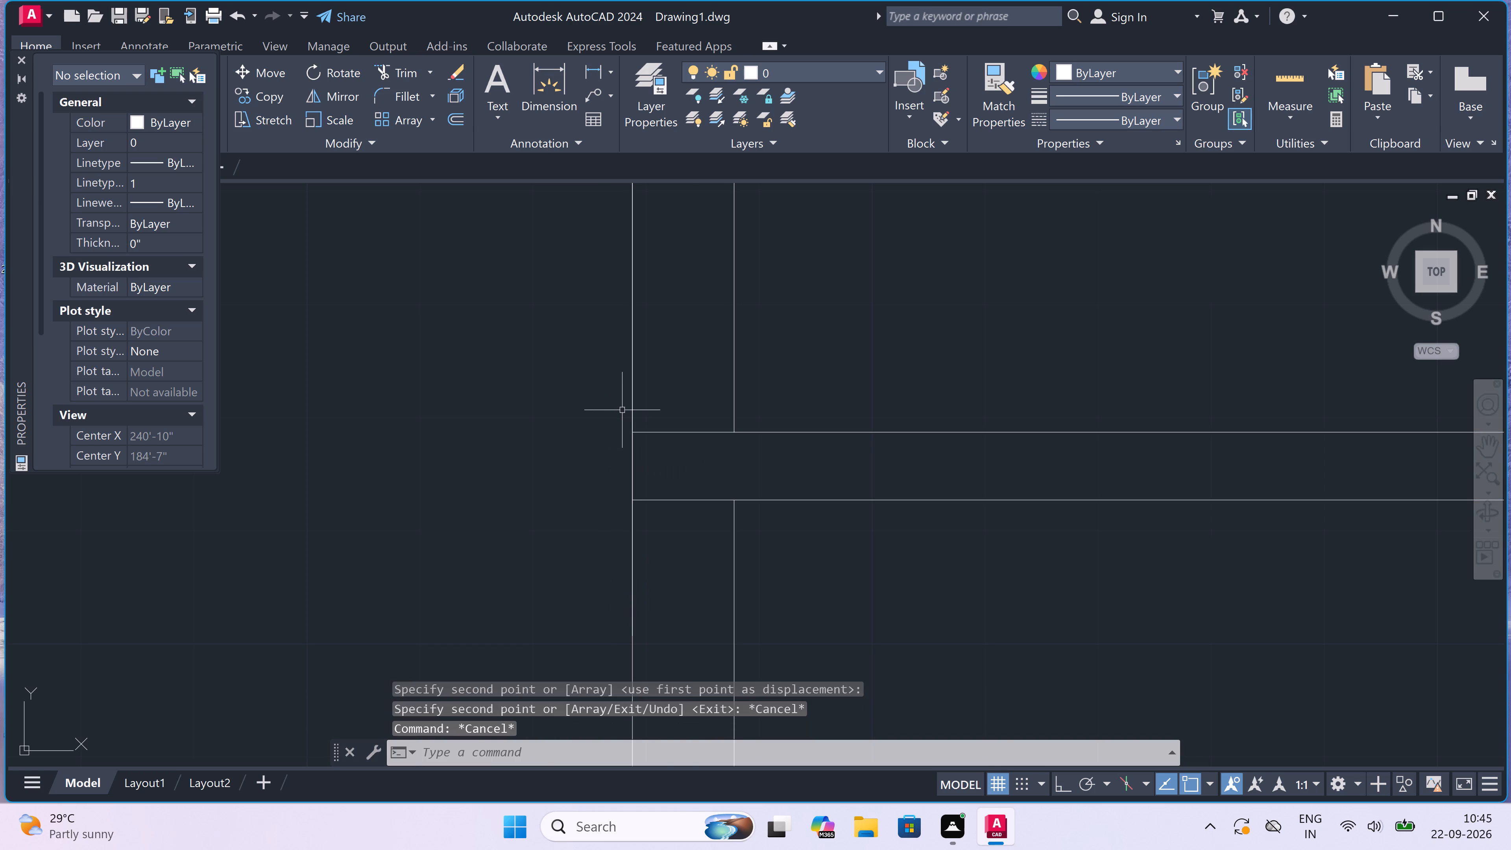
scroll(623, 411, "down", 3)
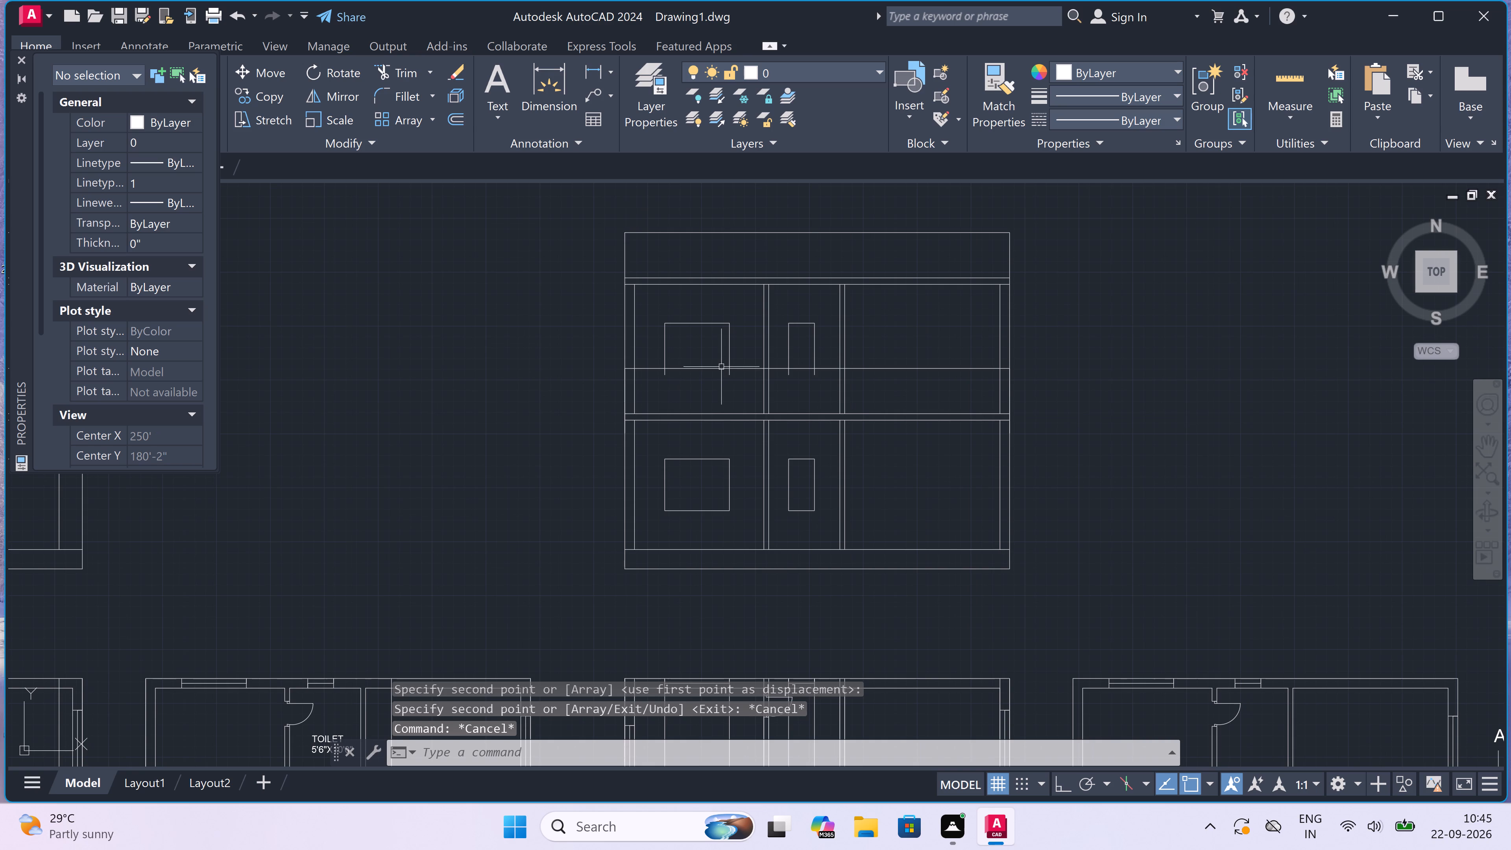
left_click(720, 367)
key("Delete")
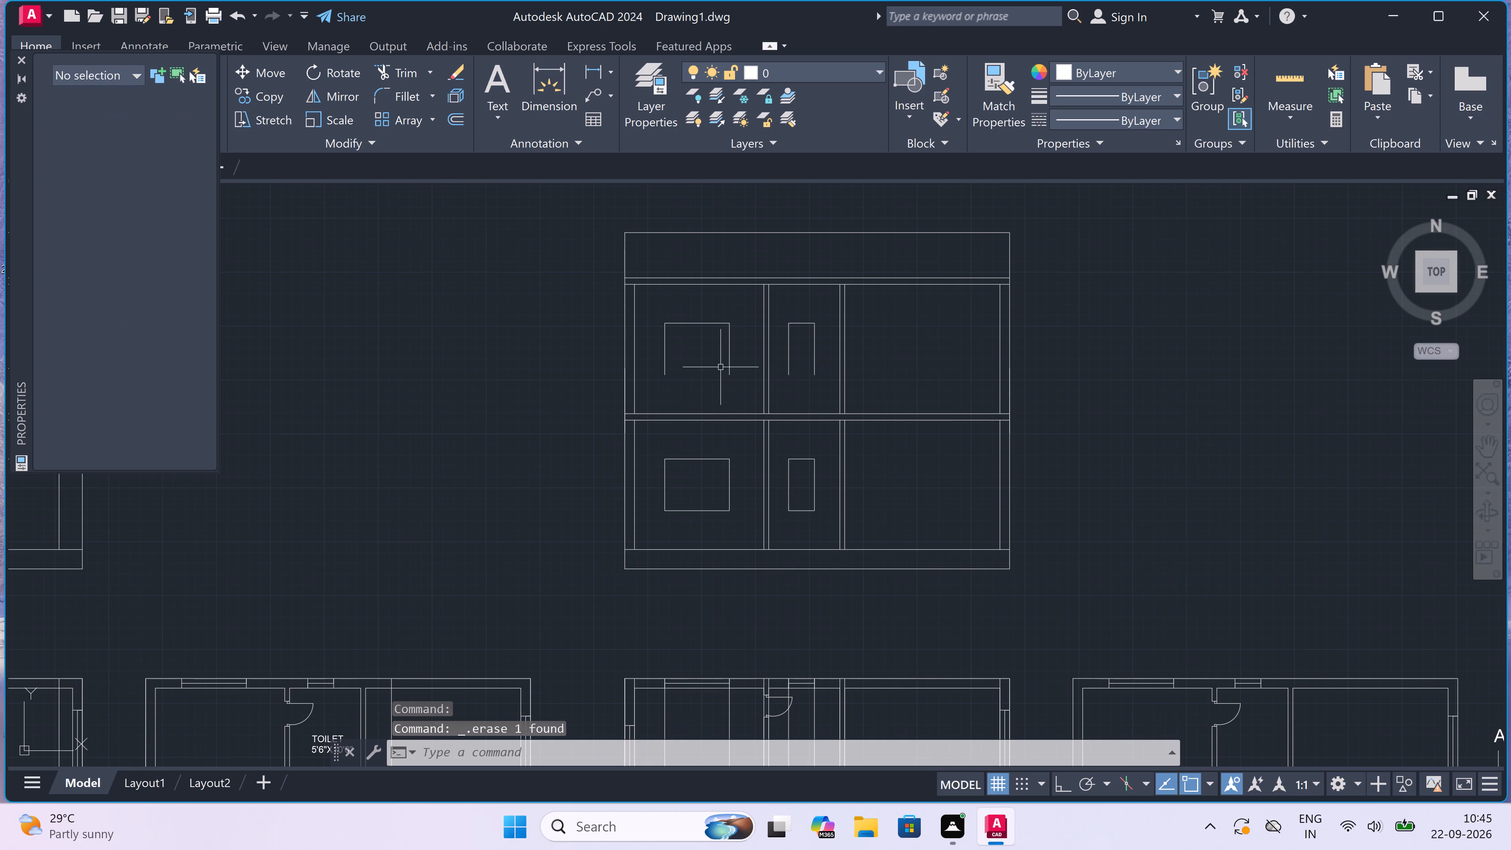
Draw the missing sill lines that close the bottoms of the upper storey's left and middle room windows.
scroll(709, 365, "up", 2)
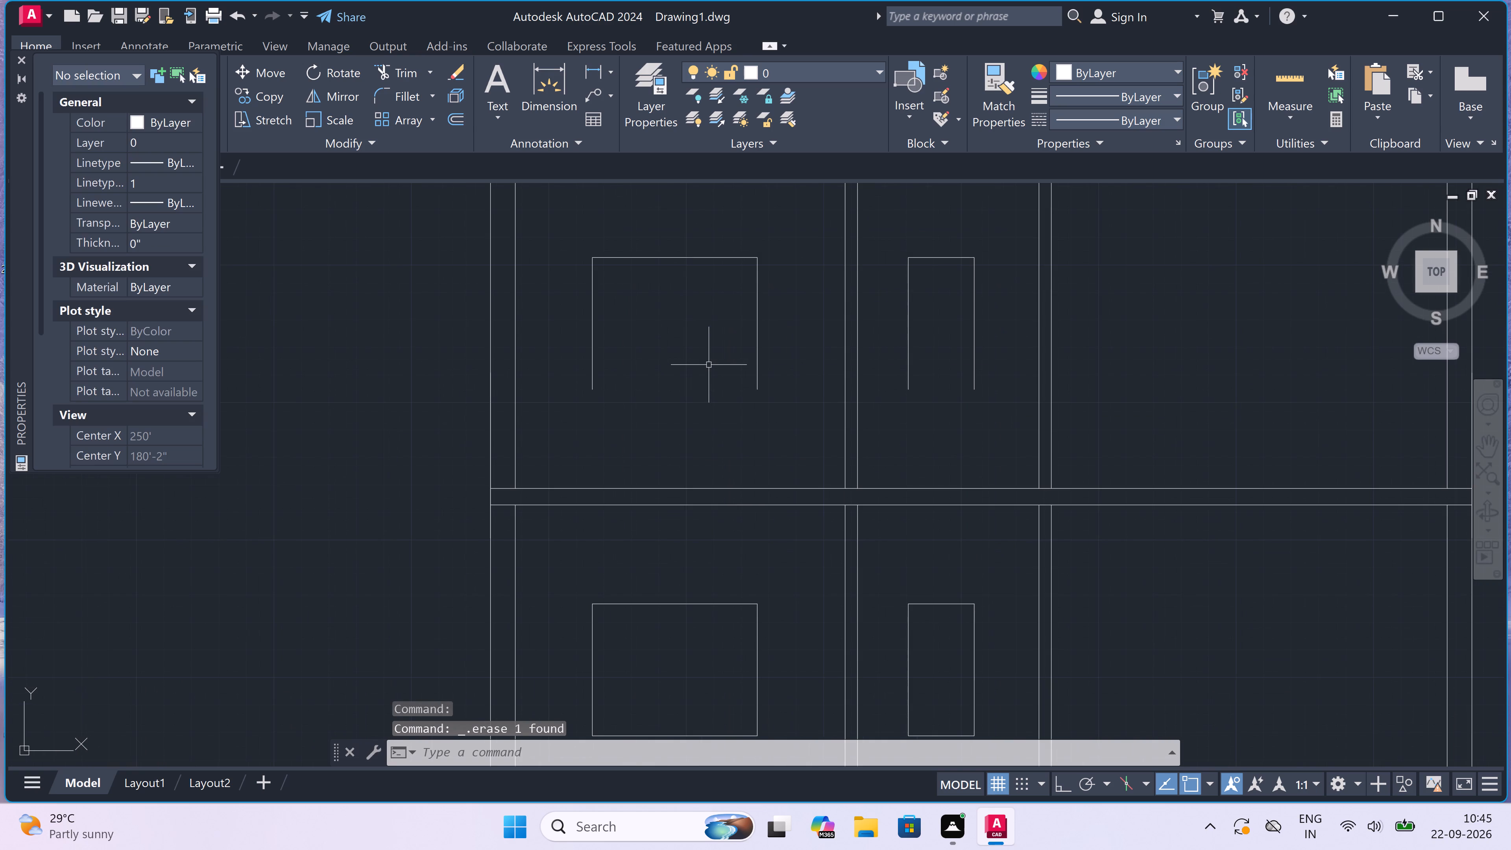
key("l")
key("space")
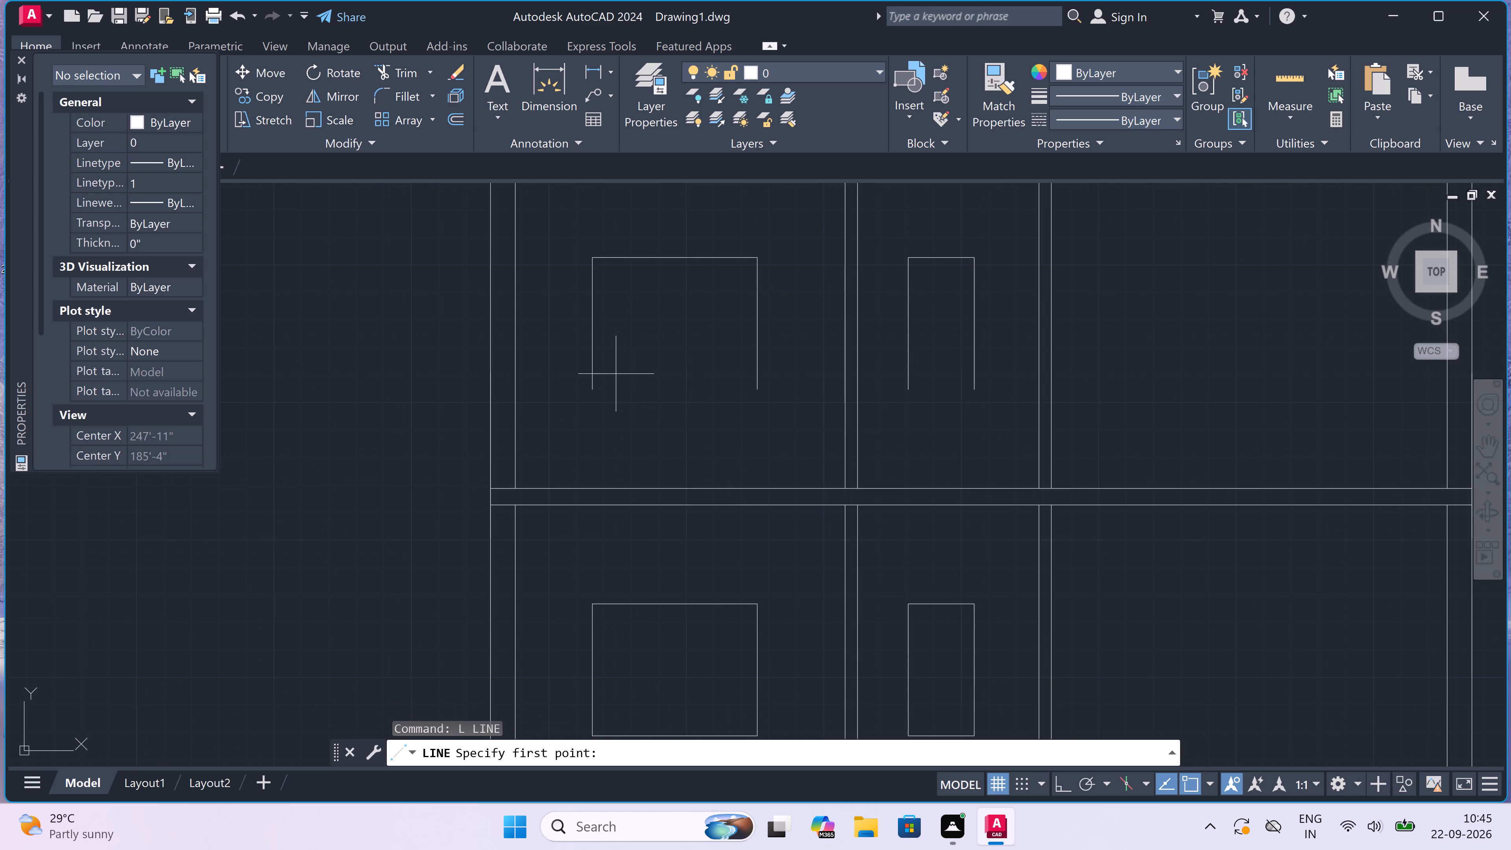
left_click(593, 389)
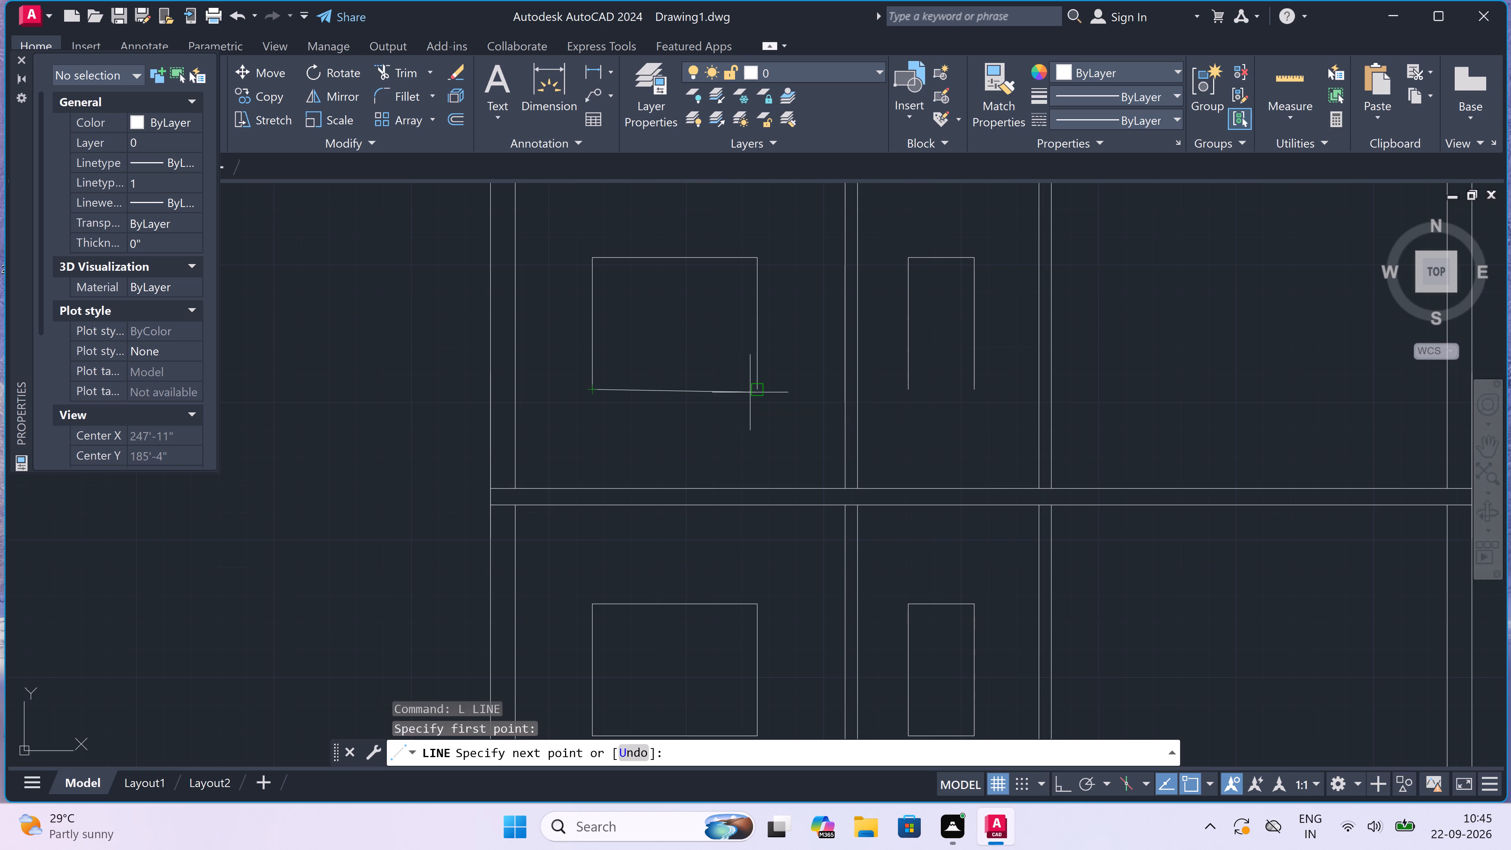
left_click(752, 392)
key("Escape")
scroll(752, 390, "down", 2)
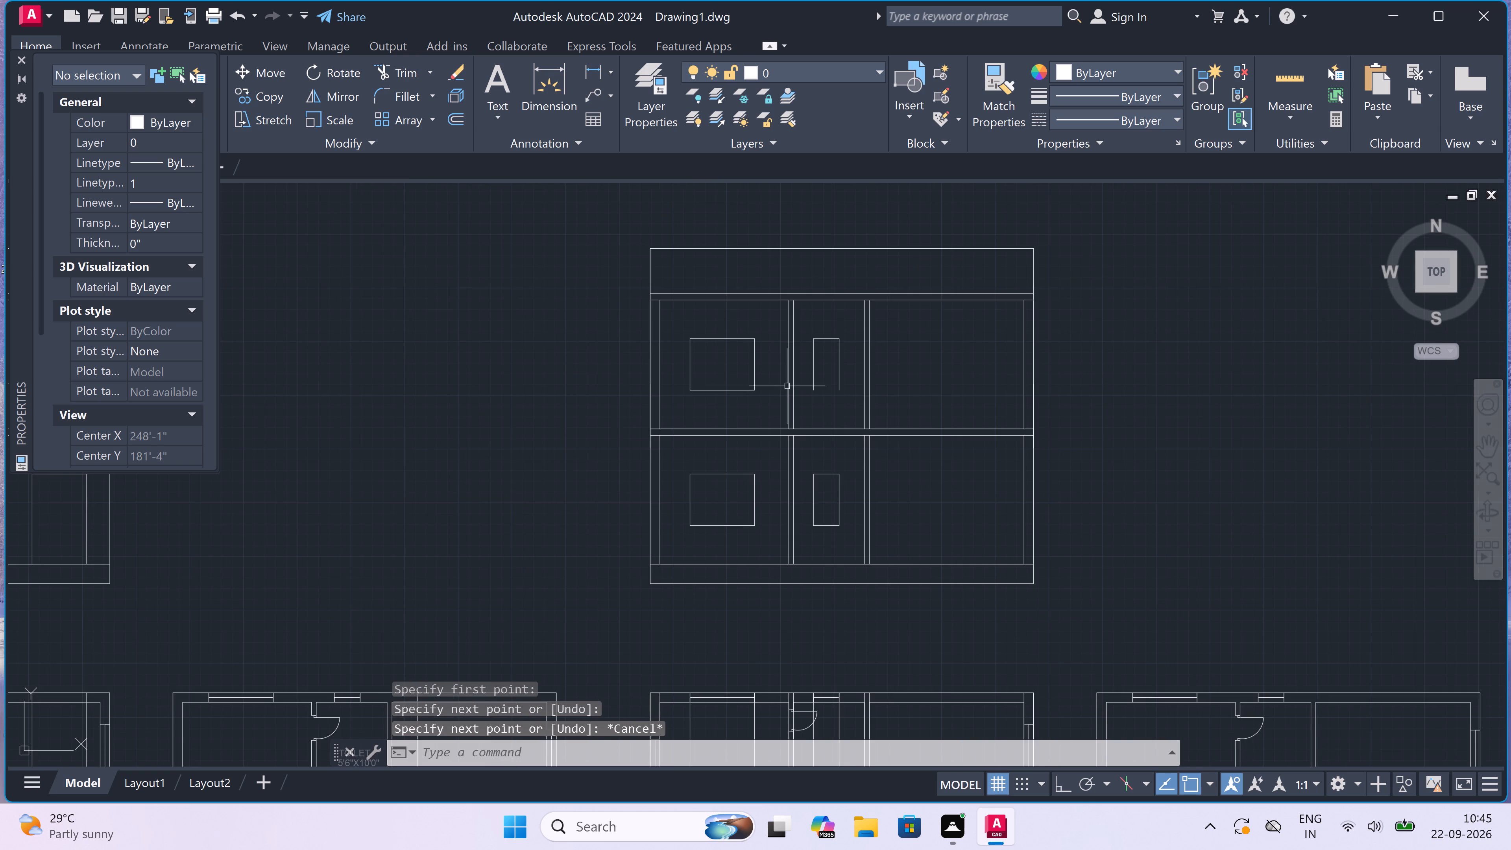
scroll(831, 381, "up", 3)
key("space")
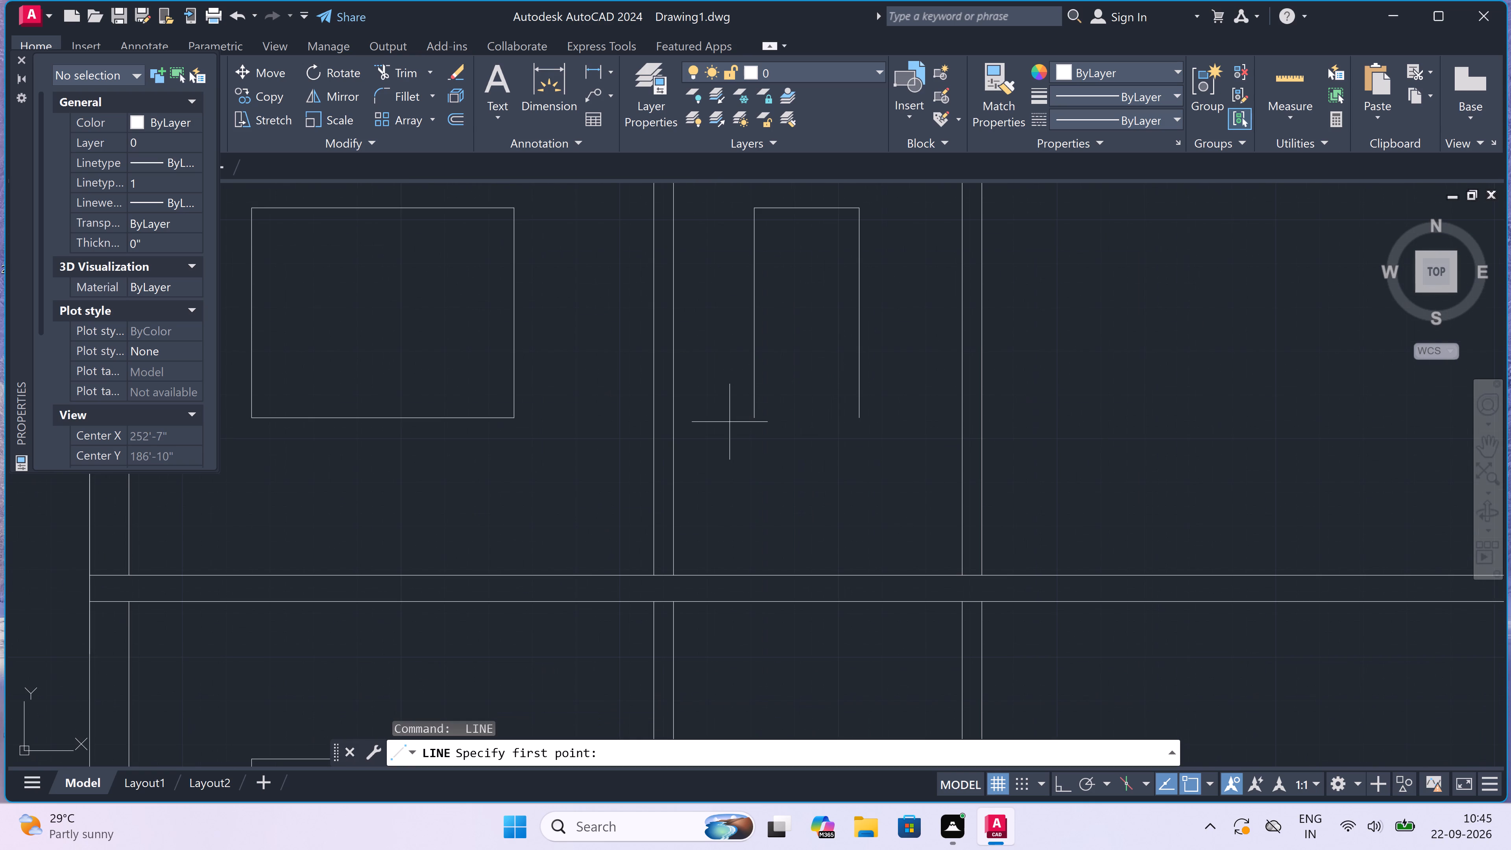
left_click(750, 420)
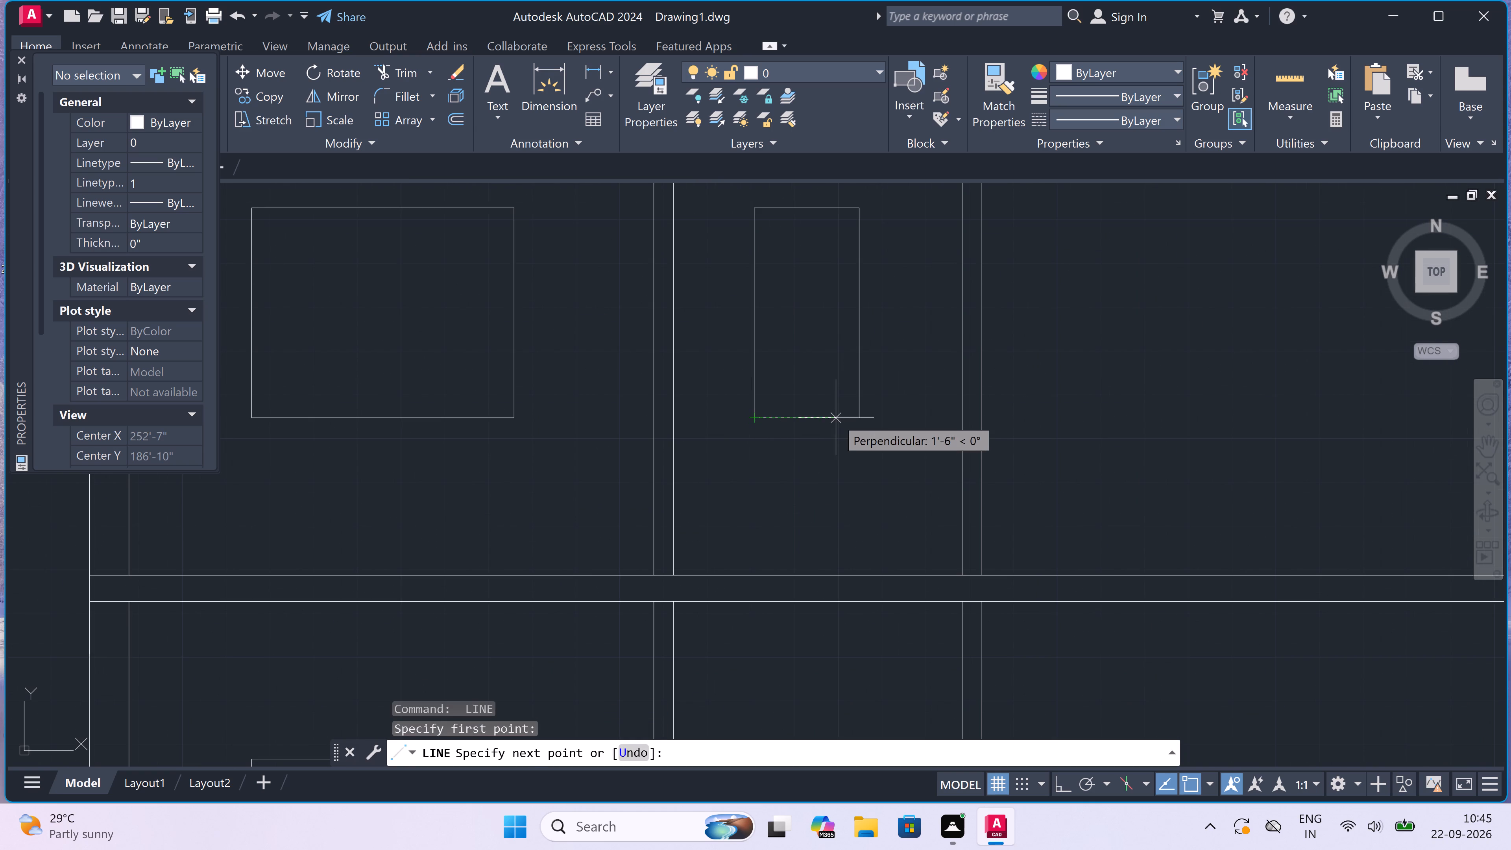
left_click(858, 415)
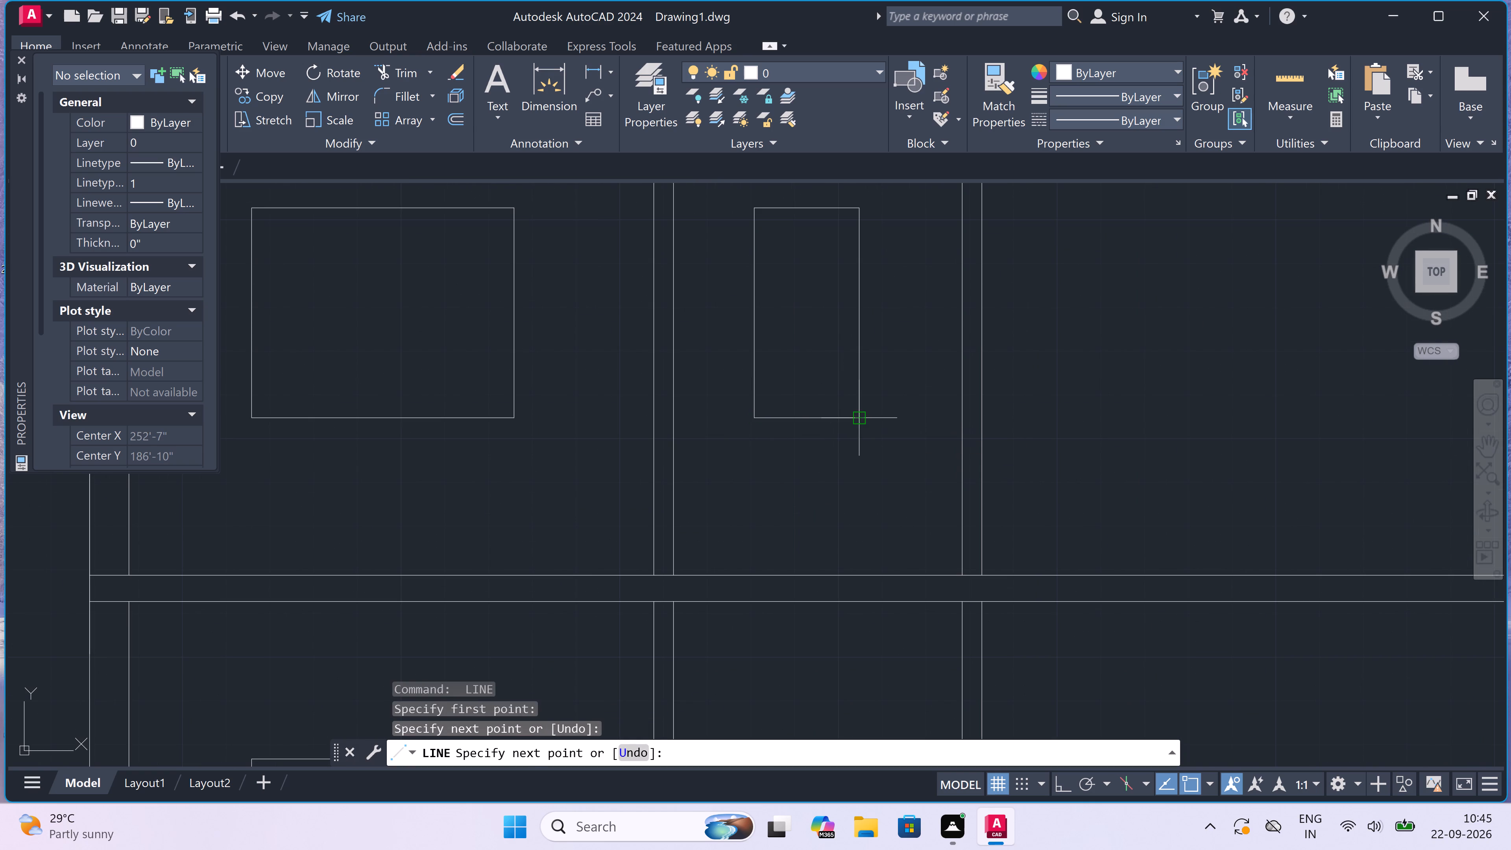
key("Escape")
Erase all the vertical projection lines running through and below the floor plans.
scroll(699, 413, "down", 6)
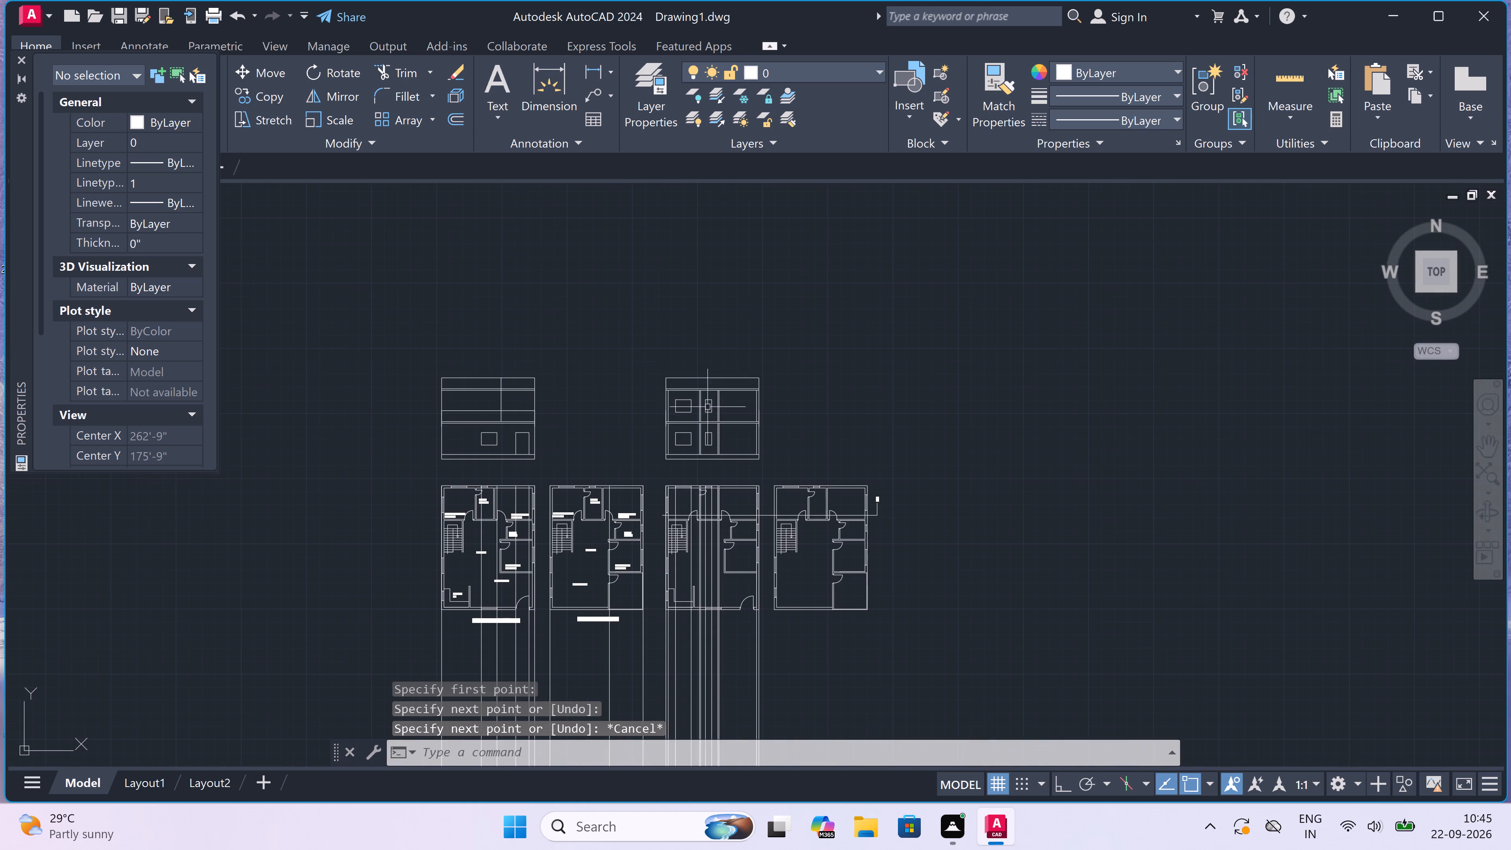
scroll(795, 394, "down", 2)
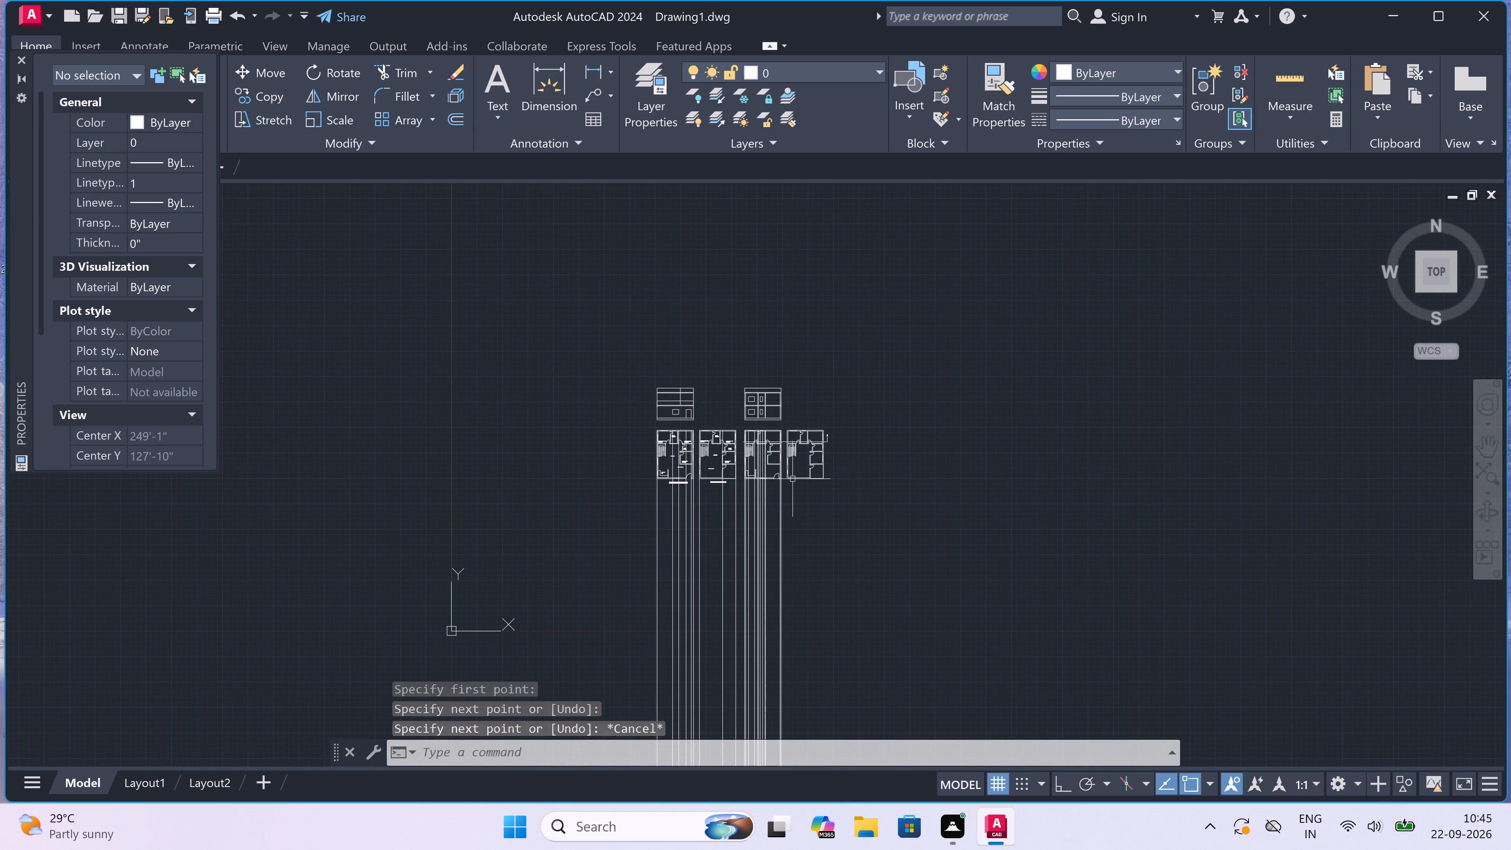
scroll(786, 524, "up", 2)
left_click(788, 523)
left_click(377, 602)
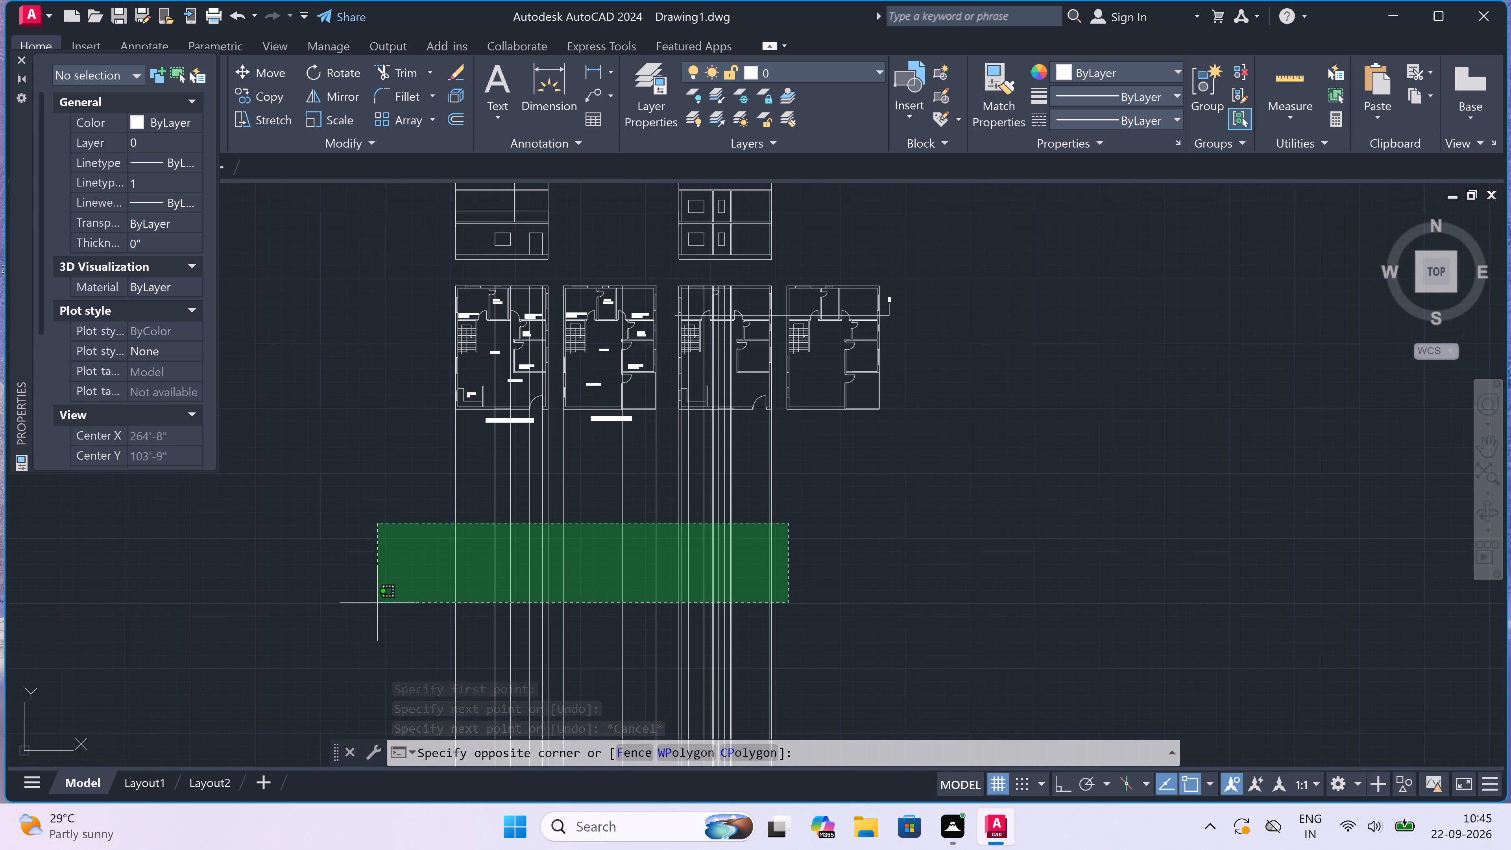
key("Delete")
scroll(379, 600, "down", 2)
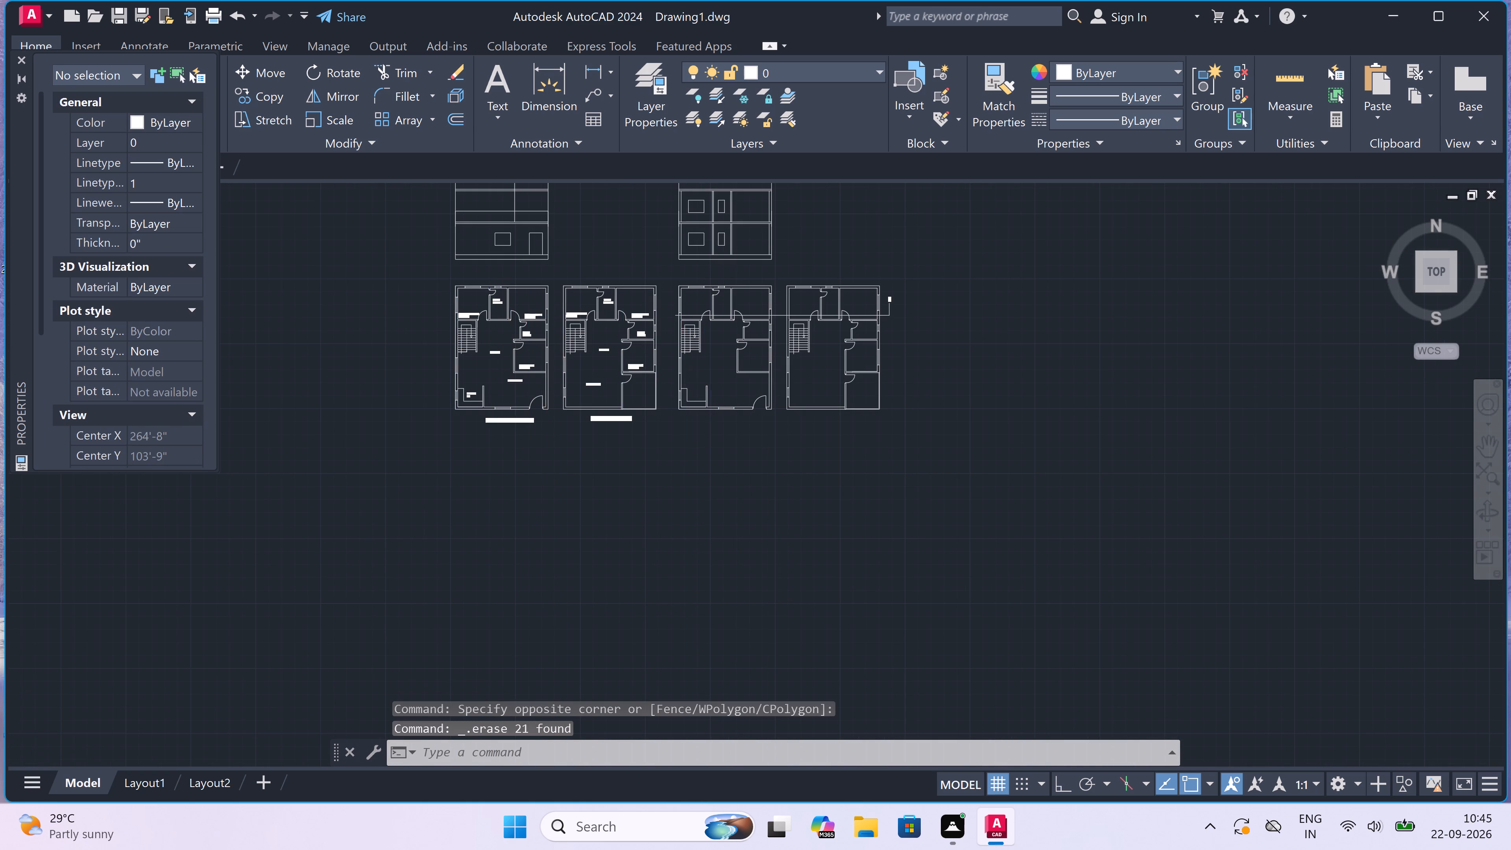
Add the multiline text label PARAPET WALL -3'6" beside the section's parapet.
scroll(517, 475, "up", 1)
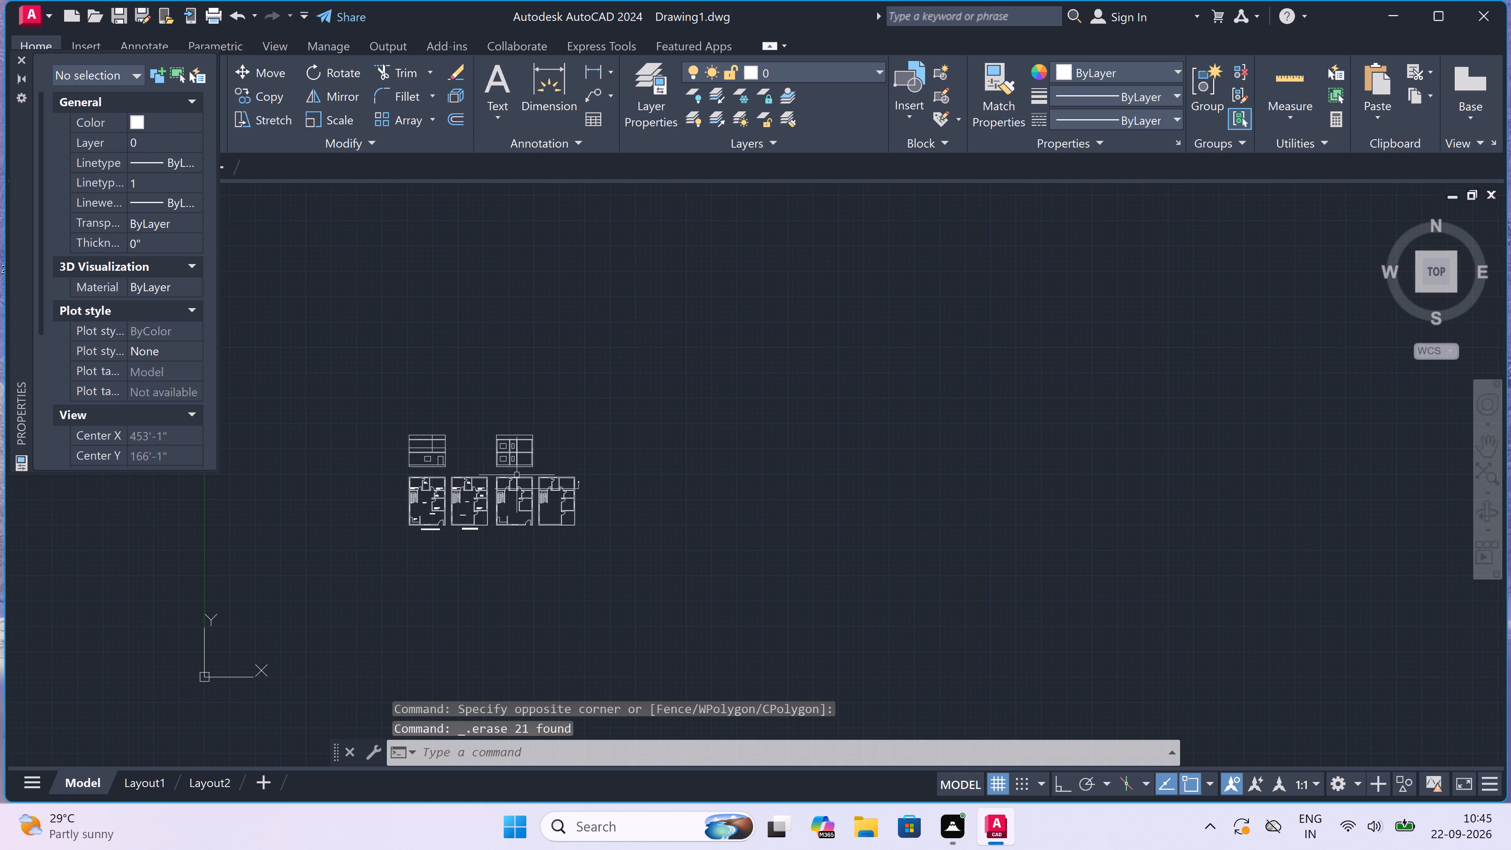
scroll(550, 419, "up", 4)
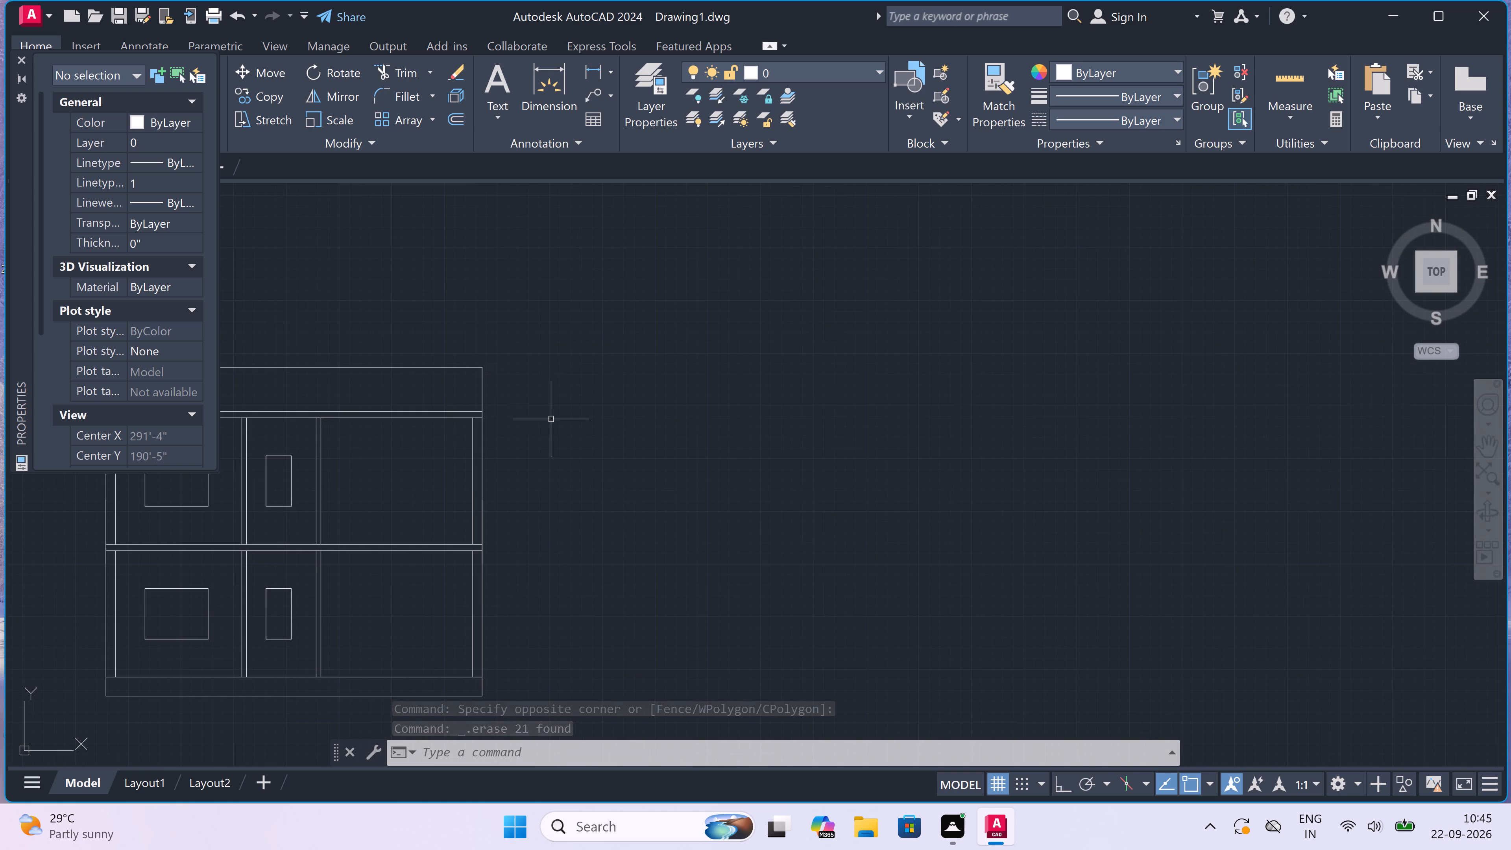
type("MT")
key("space")
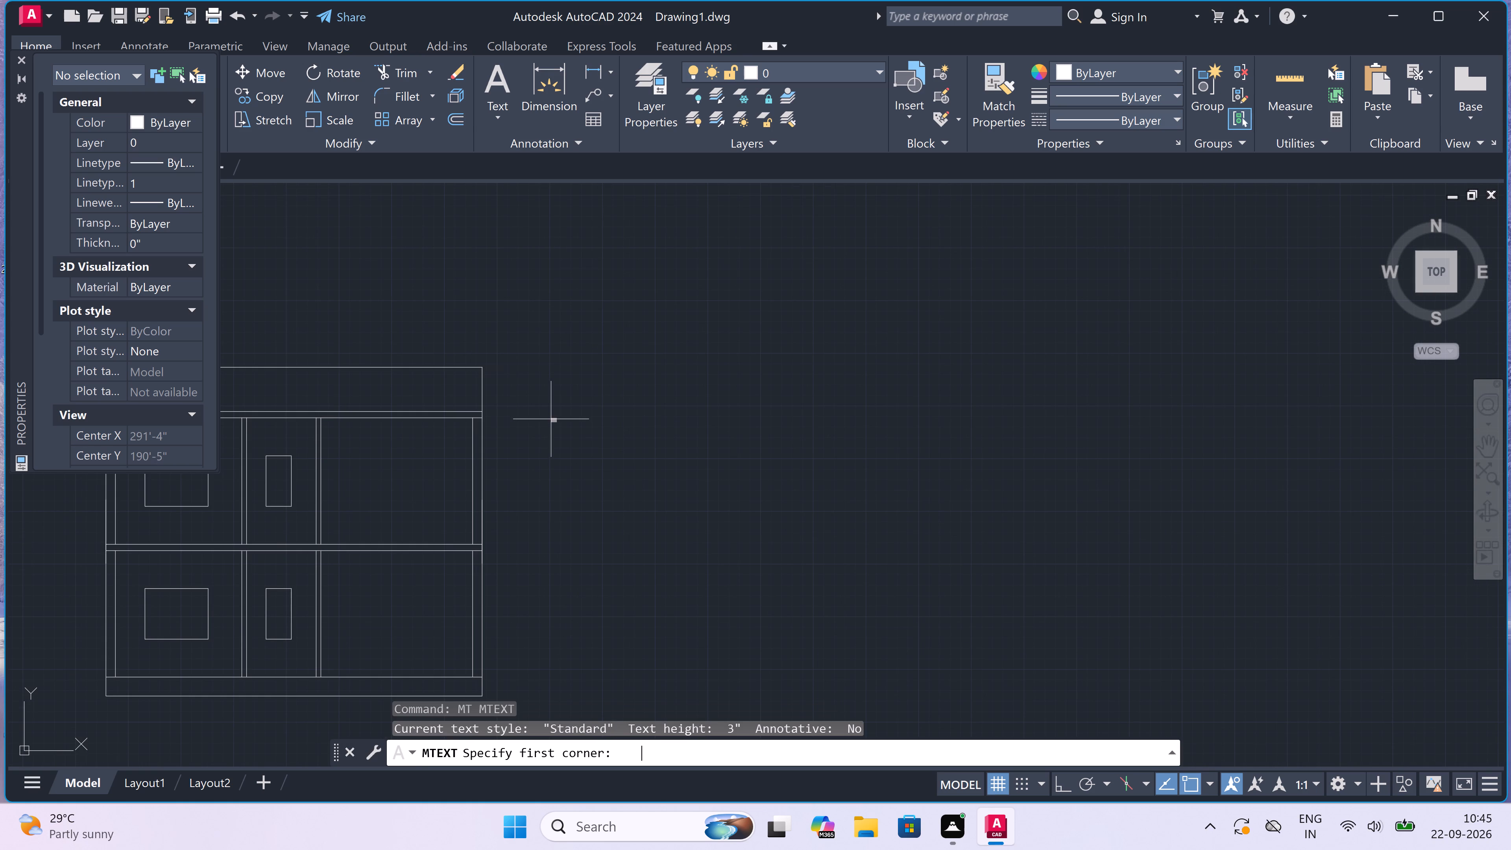
left_click(542, 390)
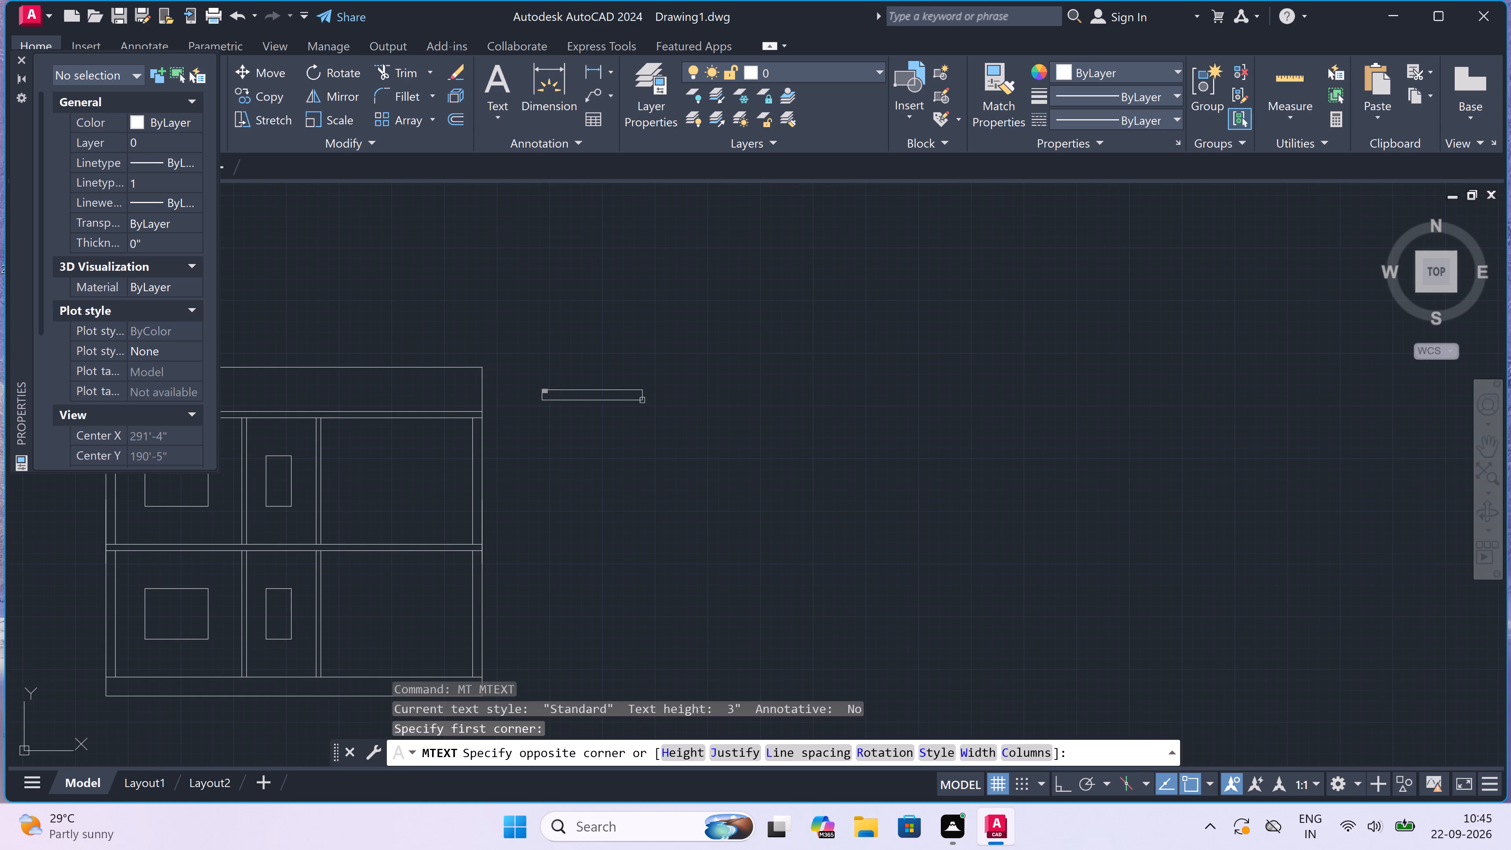
left_click(904, 405)
type("PARAPET WALL")
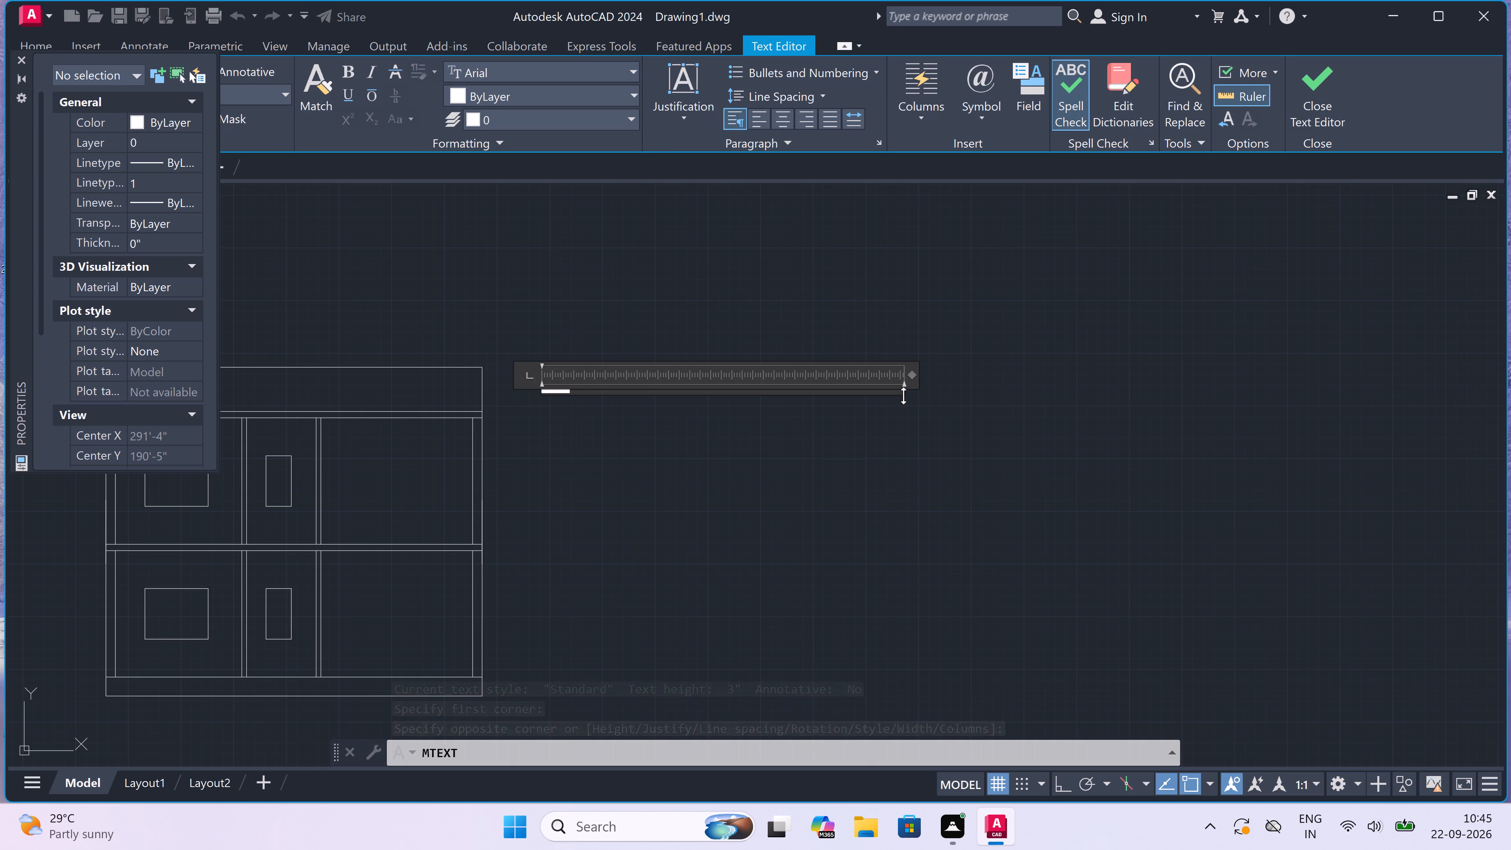
key("space")
type("-")
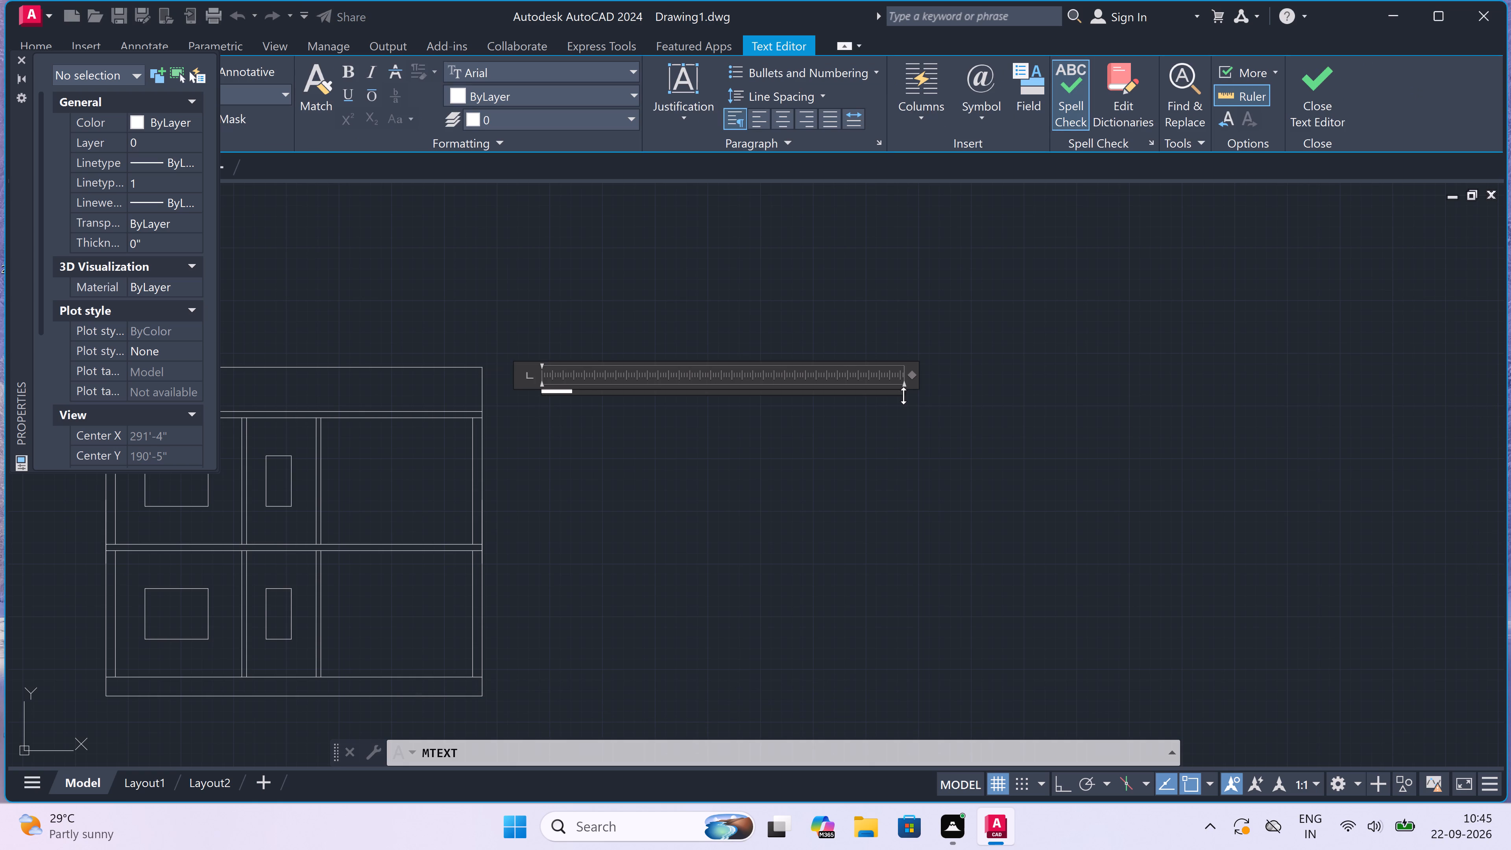
scroll(528, 419, "up", 2)
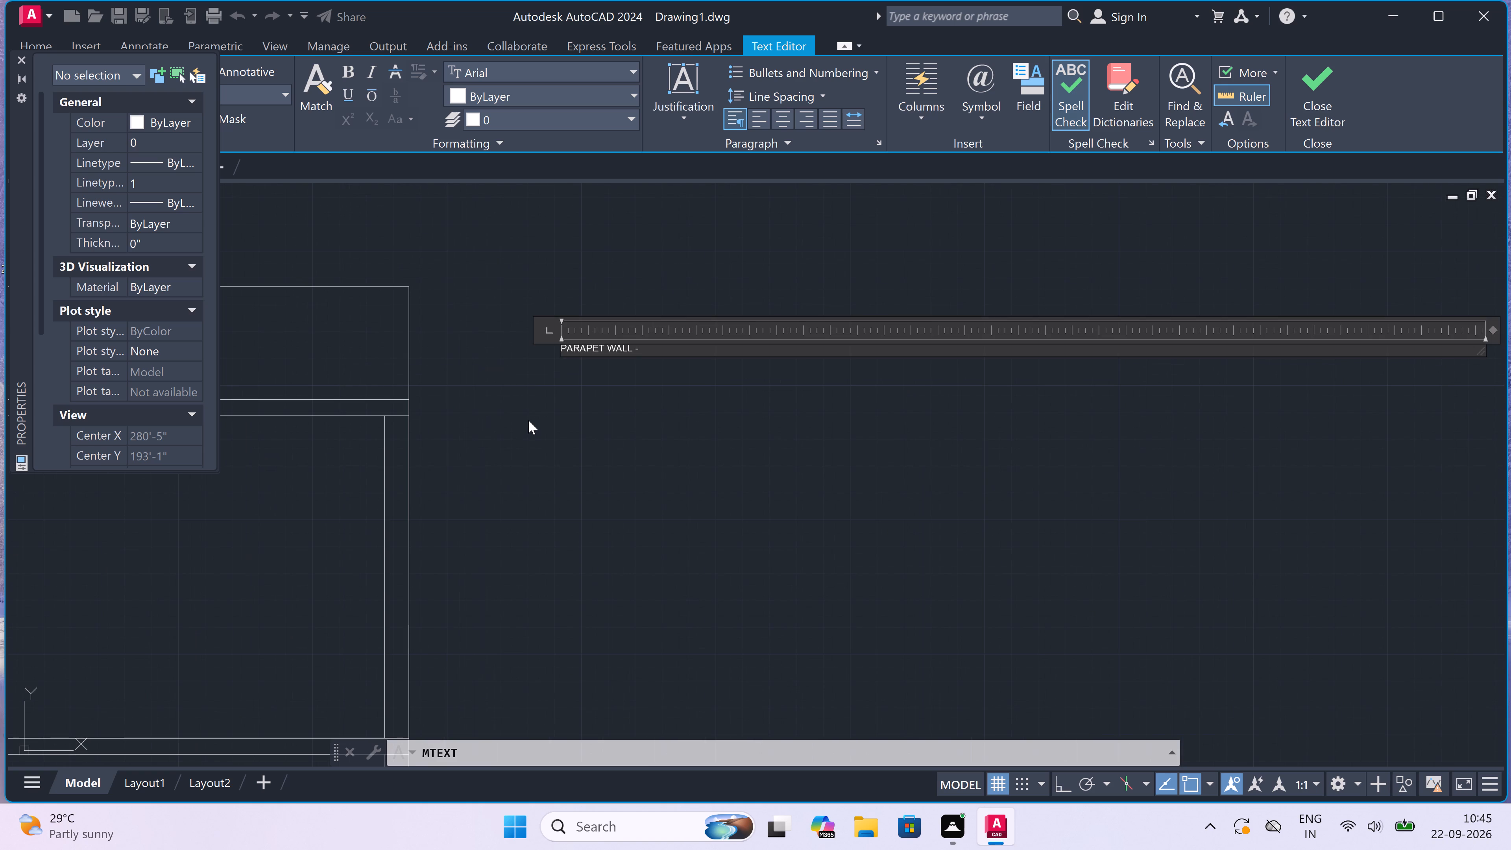
type("3'6\"")
left_click_drag(560, 397, 564, 397)
Add the multiline text label SLAB-6" beside the section's top slab, below the parapet label.
key("space")
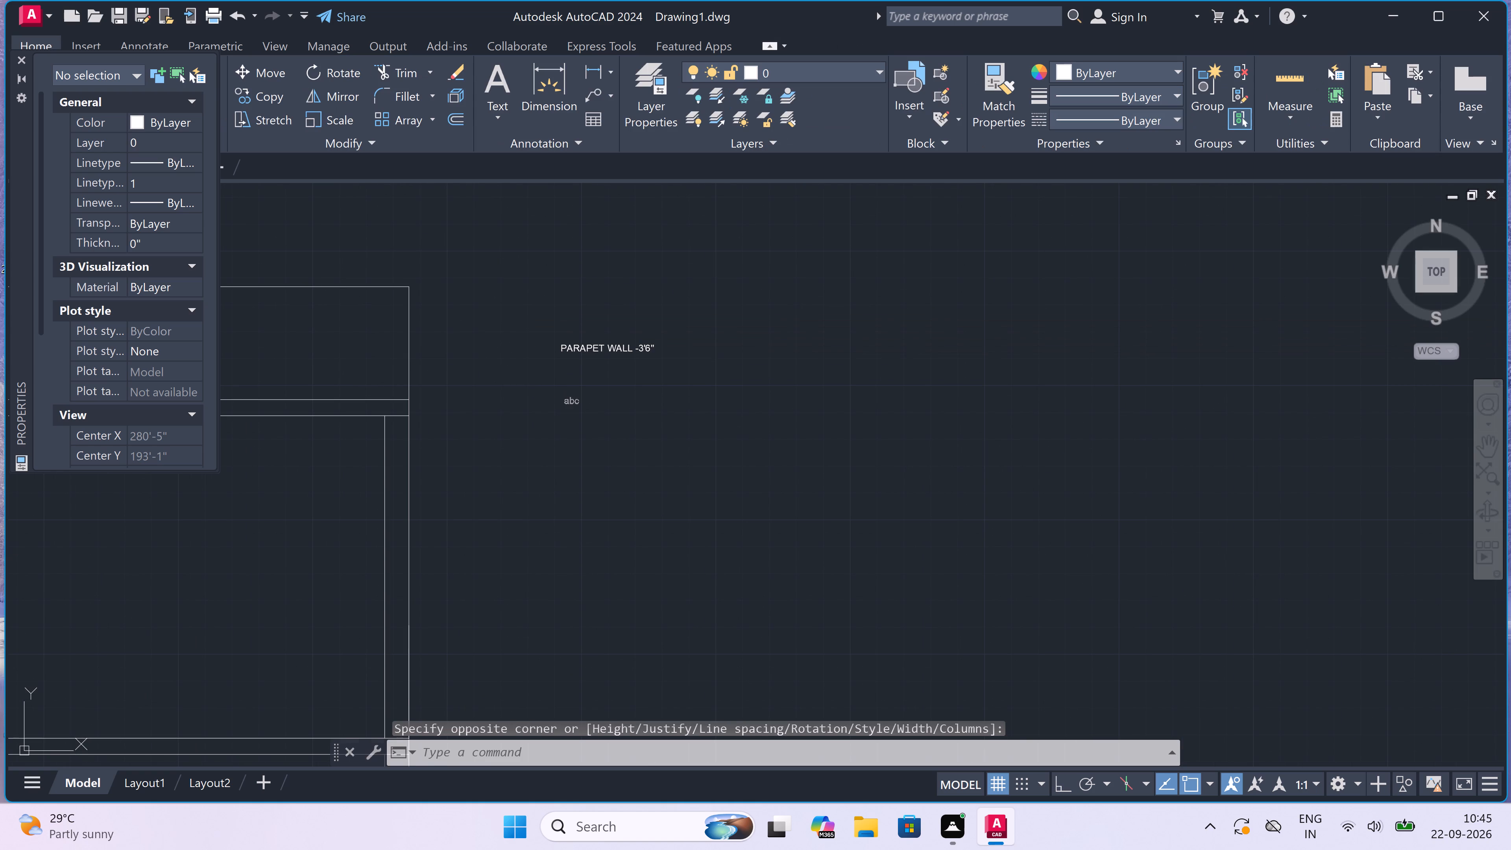
left_click_drag(564, 397, 568, 396)
left_click(775, 394)
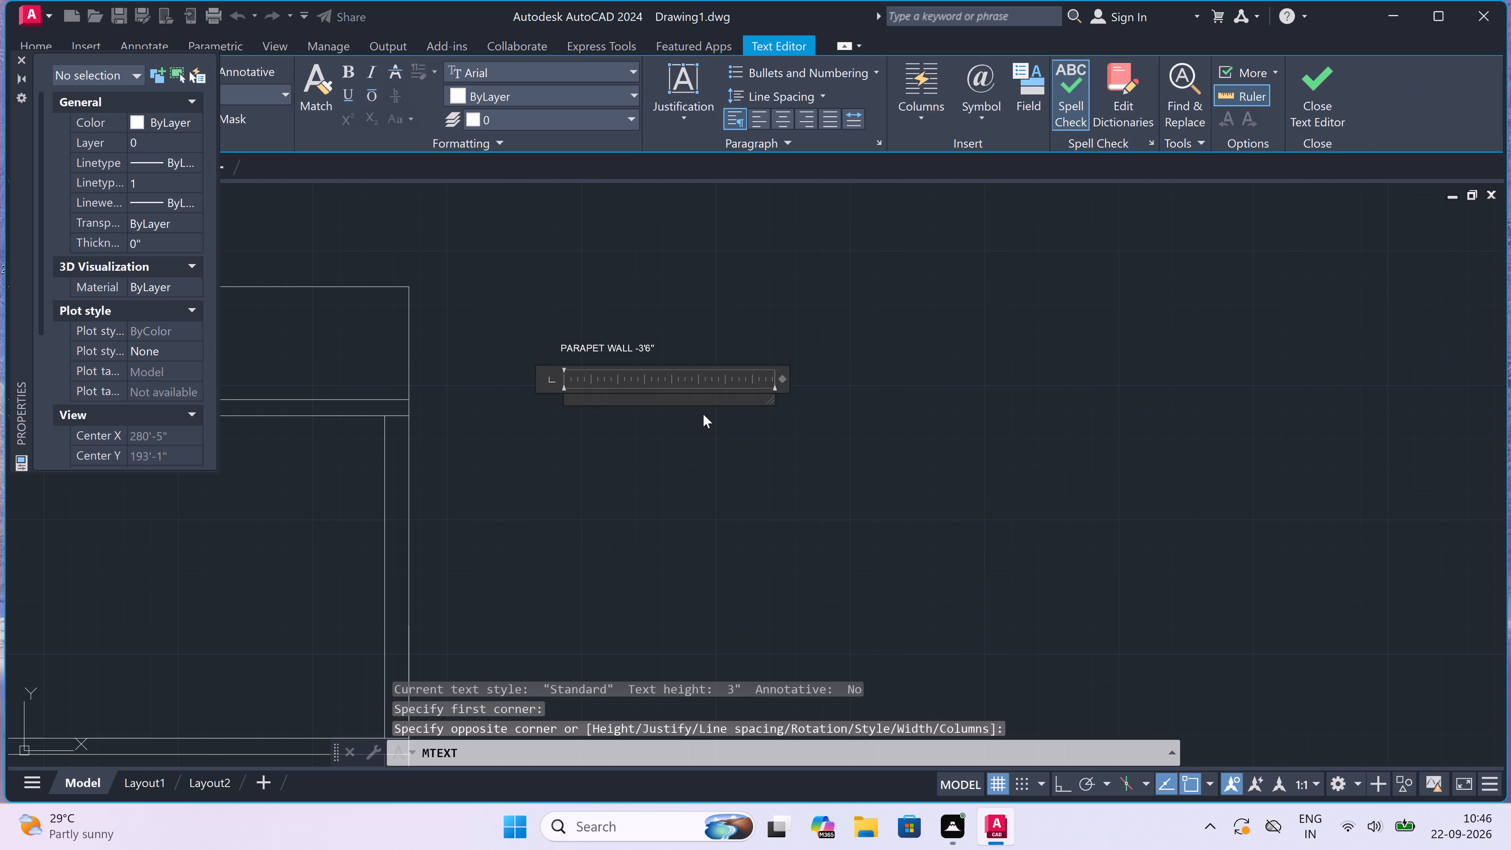
type("SLAB-")
key("6")
key("shift+quotedbl")
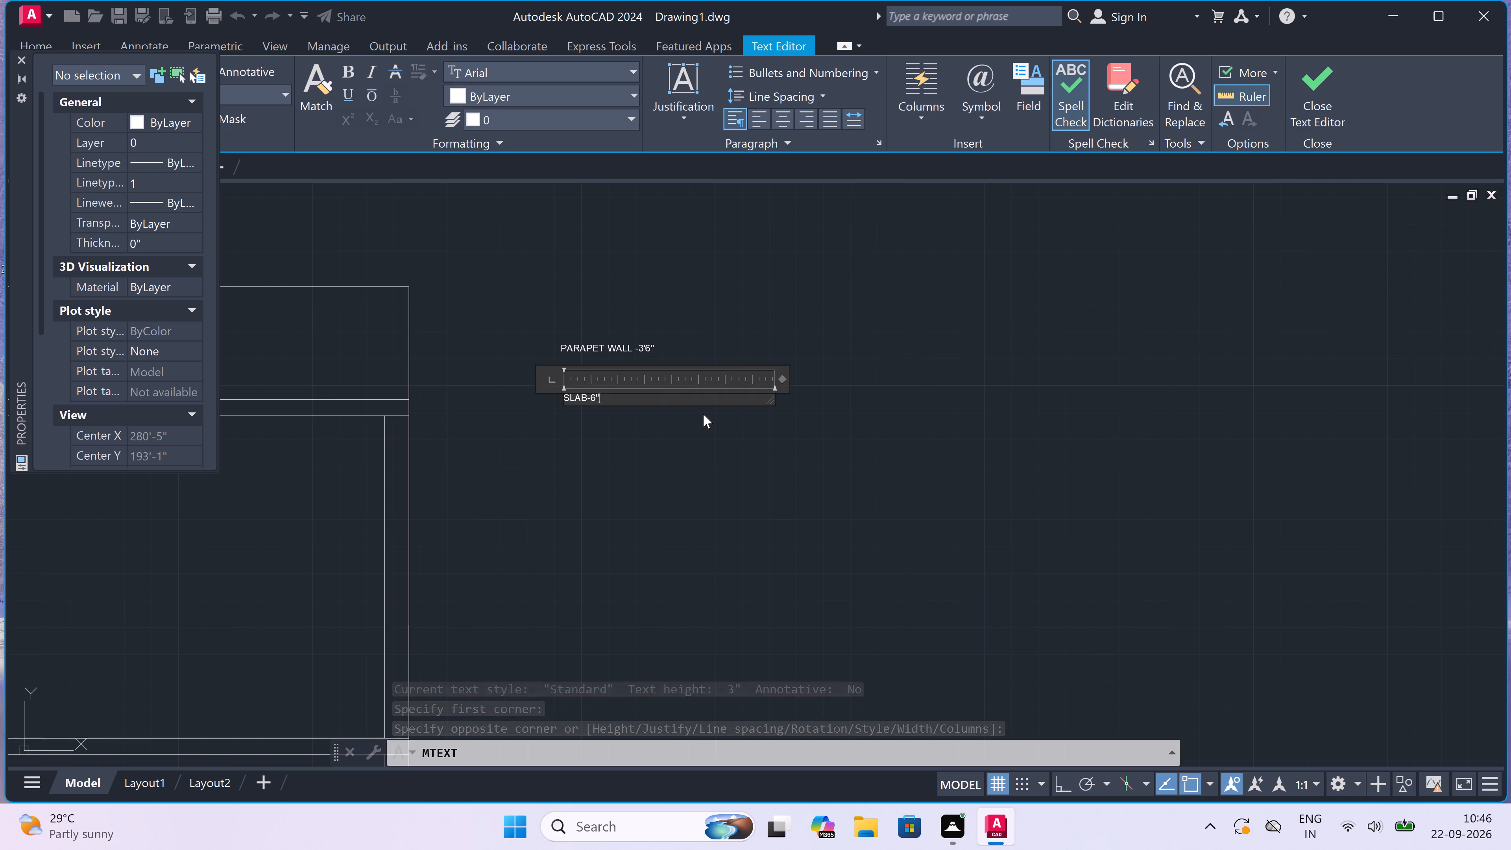
key("space")
left_click(652, 428)
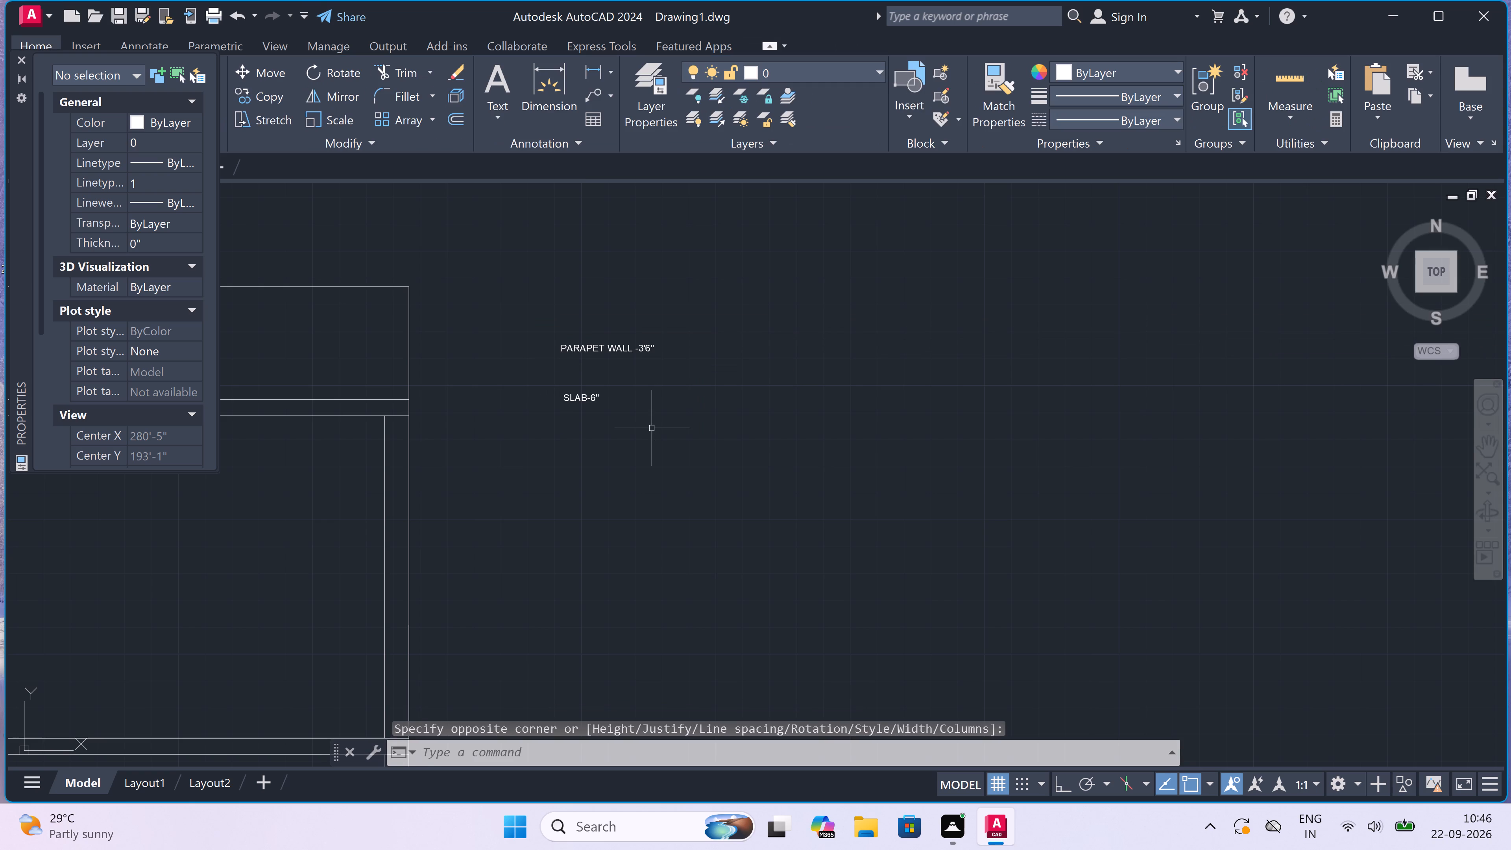
Add the multiline text label BRICK WALL -10' beside the upper storey's wall, below the slab label.
key("space")
left_click(572, 533)
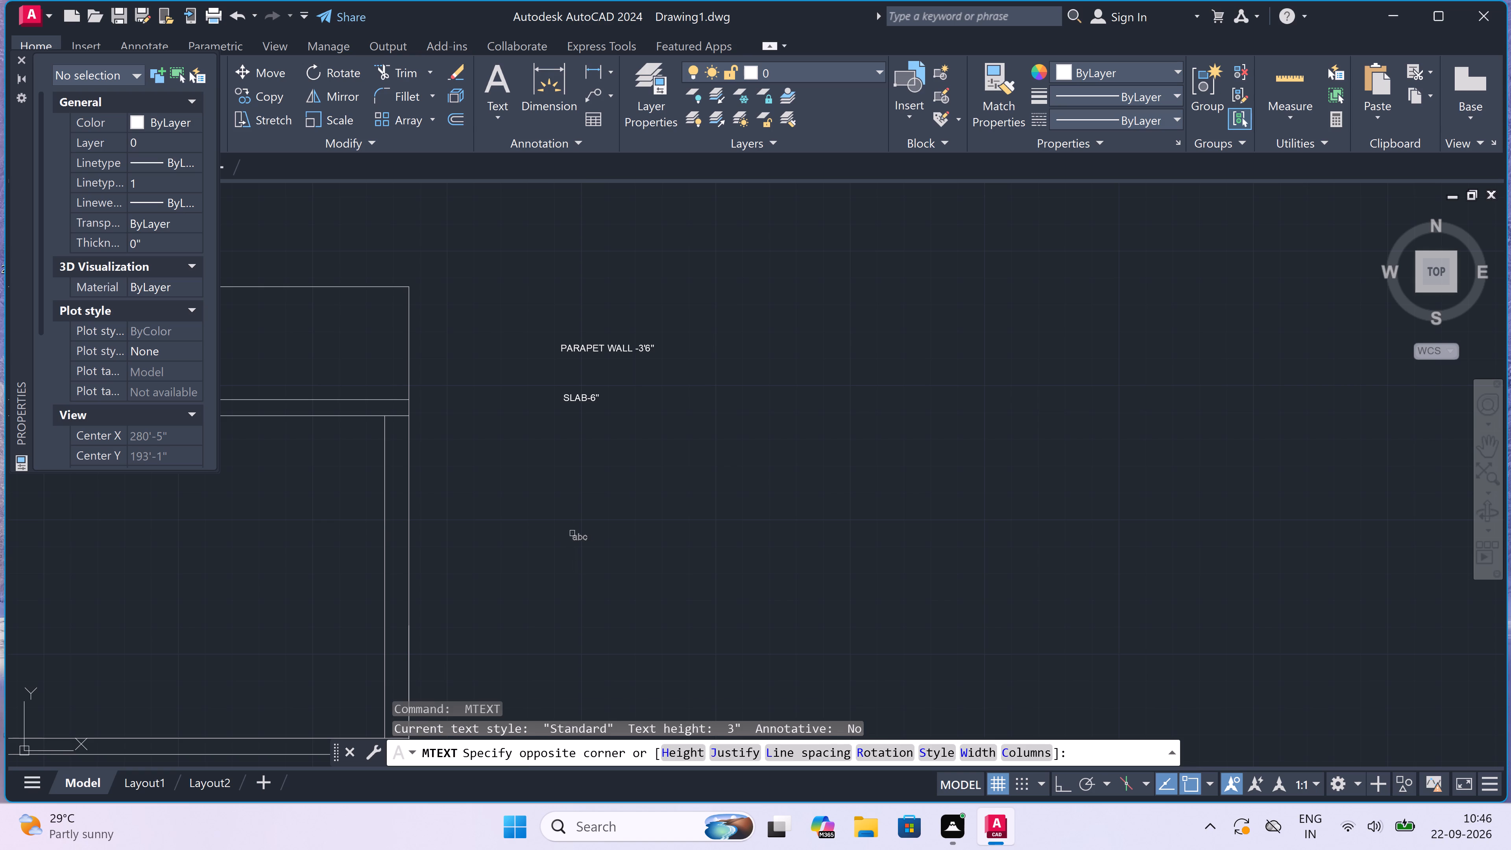
left_click(858, 567)
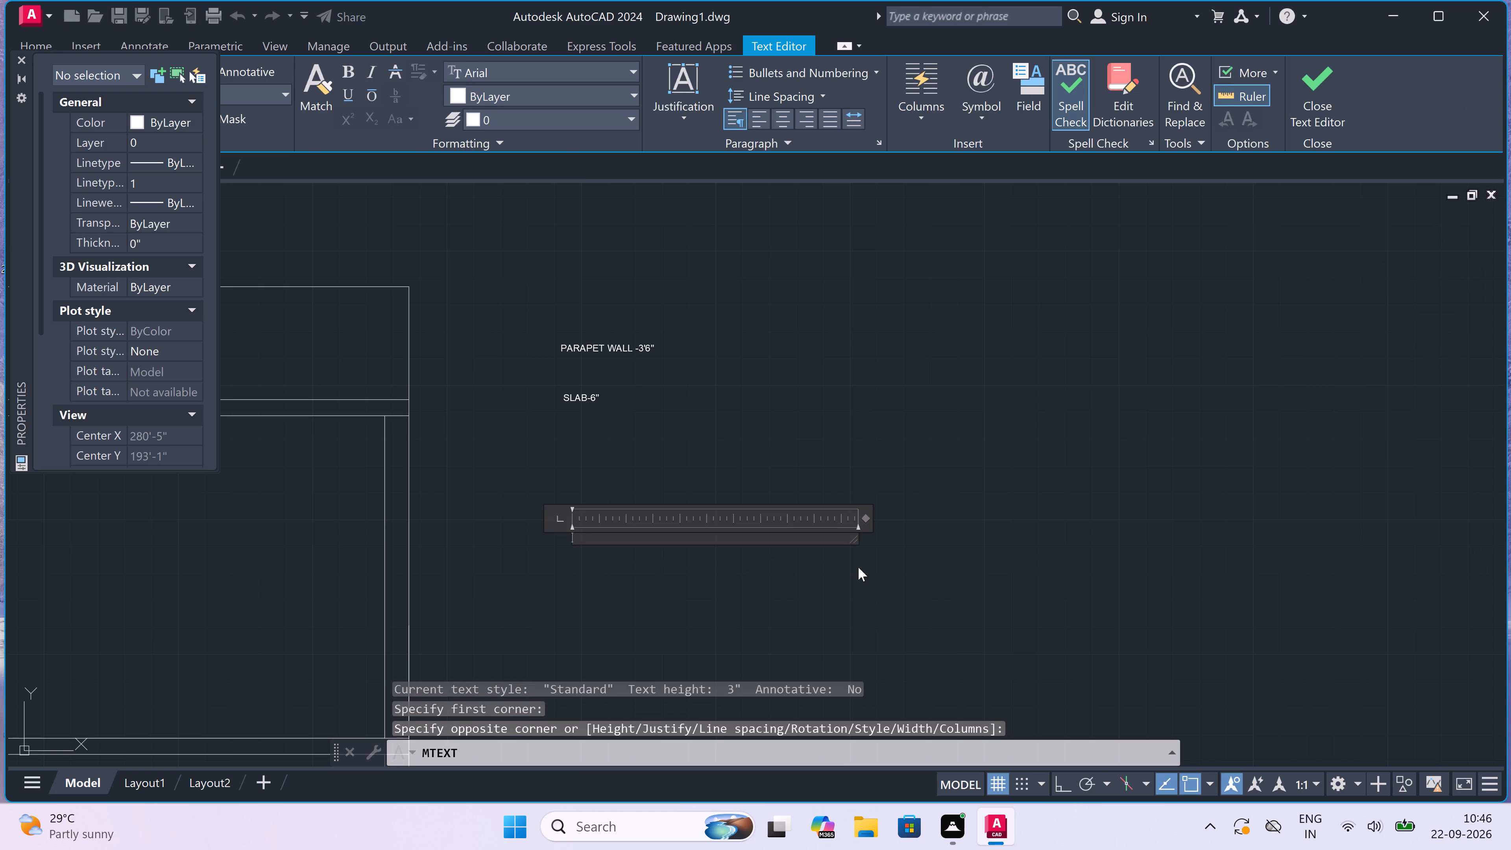
type("BRICK WALL -10'")
left_click(811, 576)
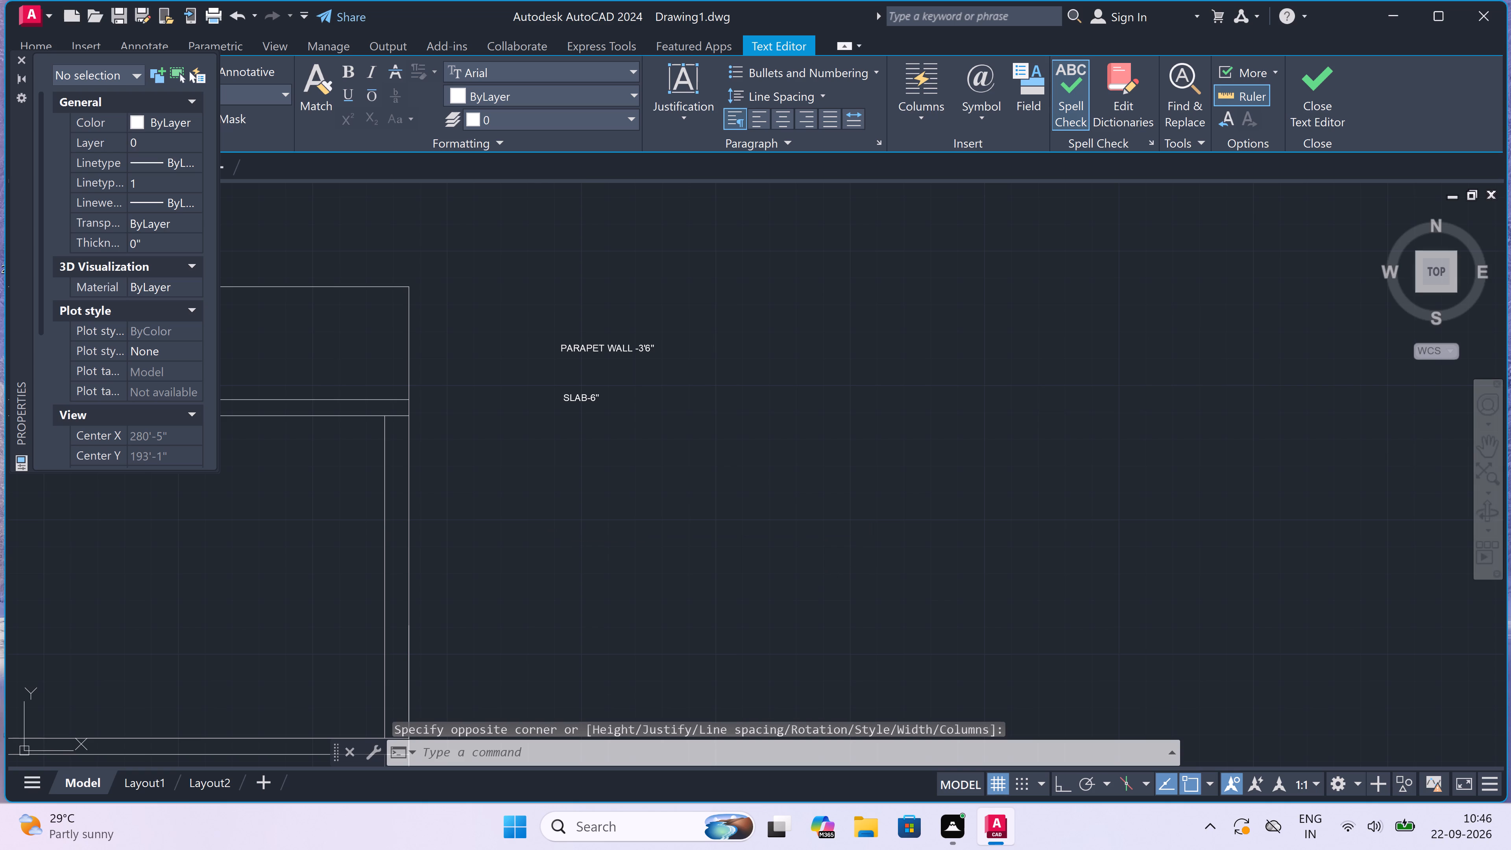
Add the multiline text label GROUND LEVEL -1'6" beside the base of the section.
scroll(728, 403, "down", 4)
scroll(713, 482, "up", 4)
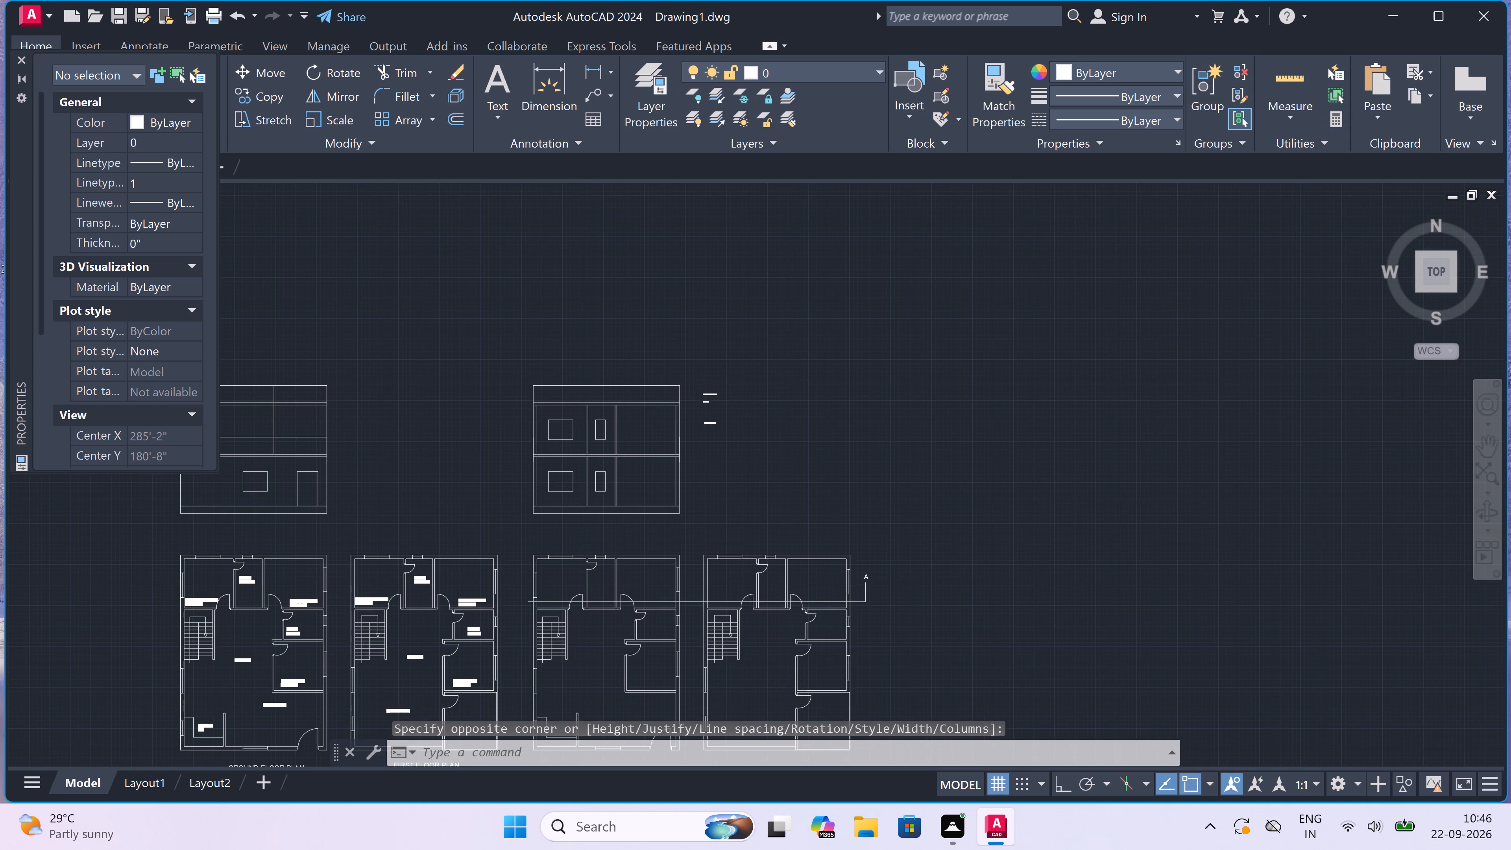
key("space")
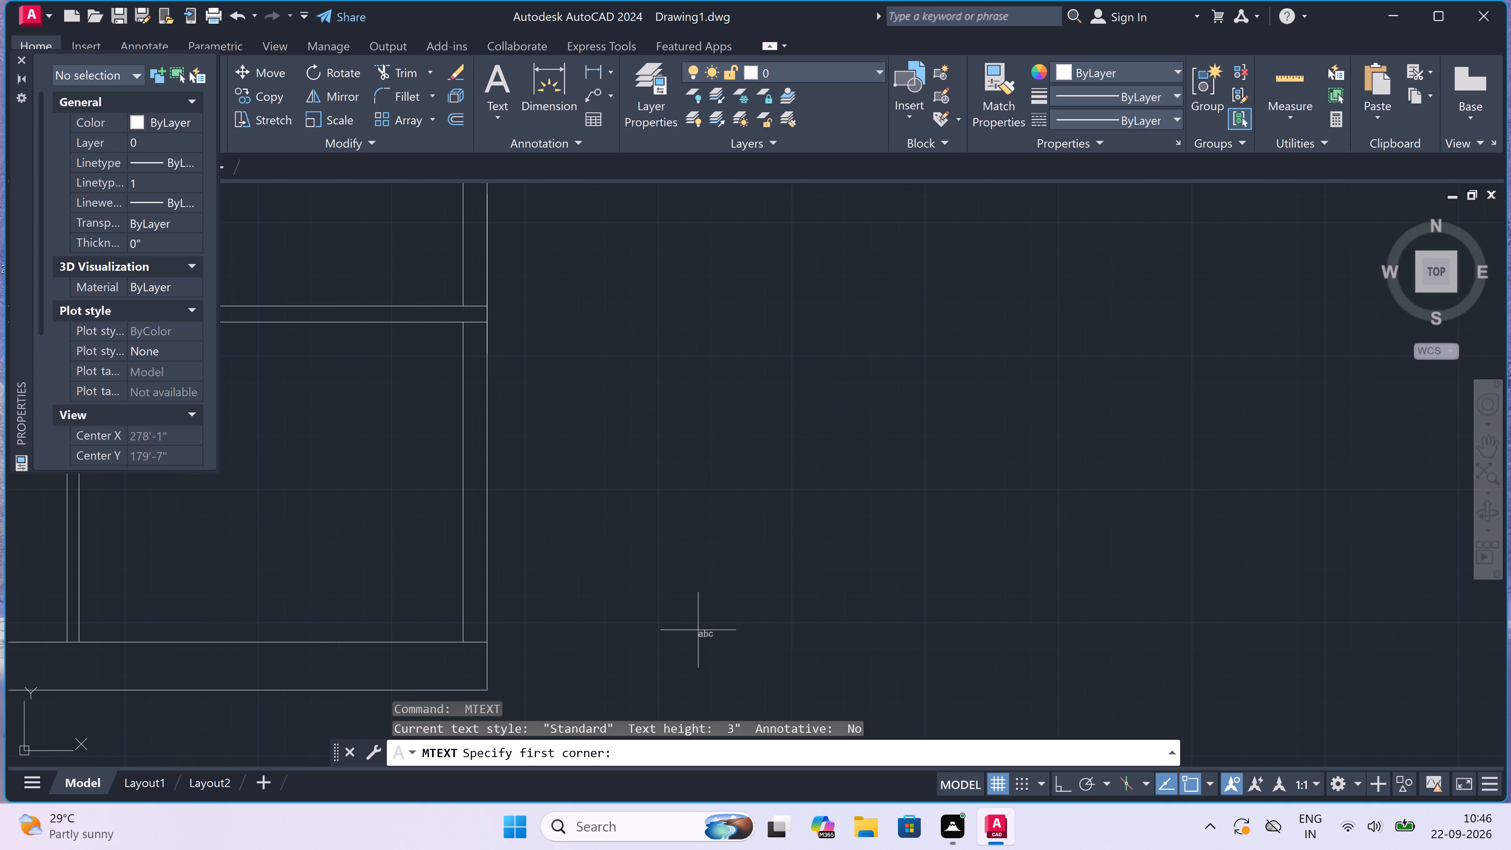
left_click(698, 631)
left_click(1149, 657)
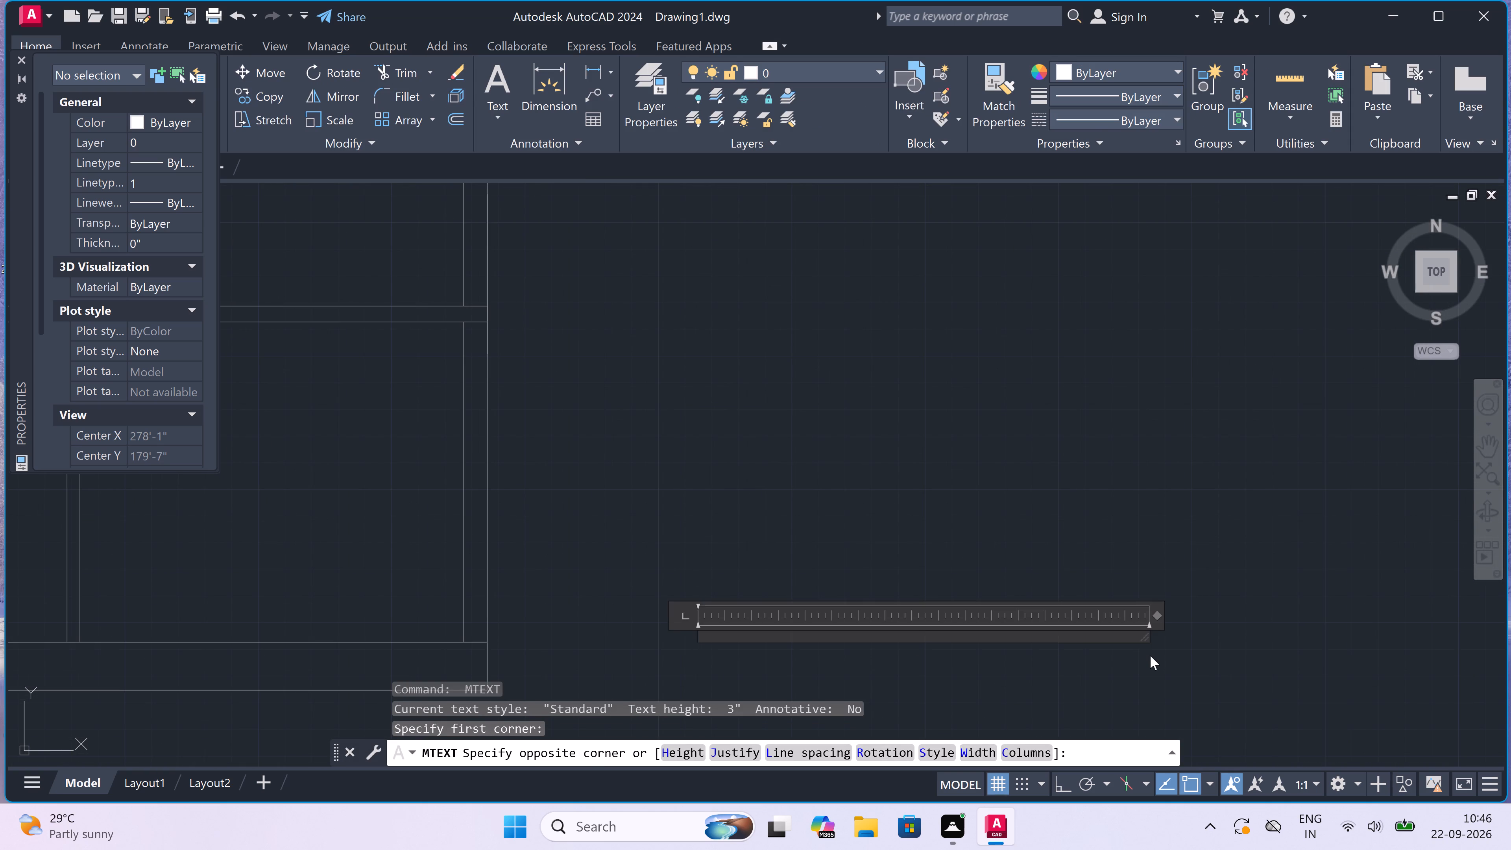
type("GROUND")
key("space")
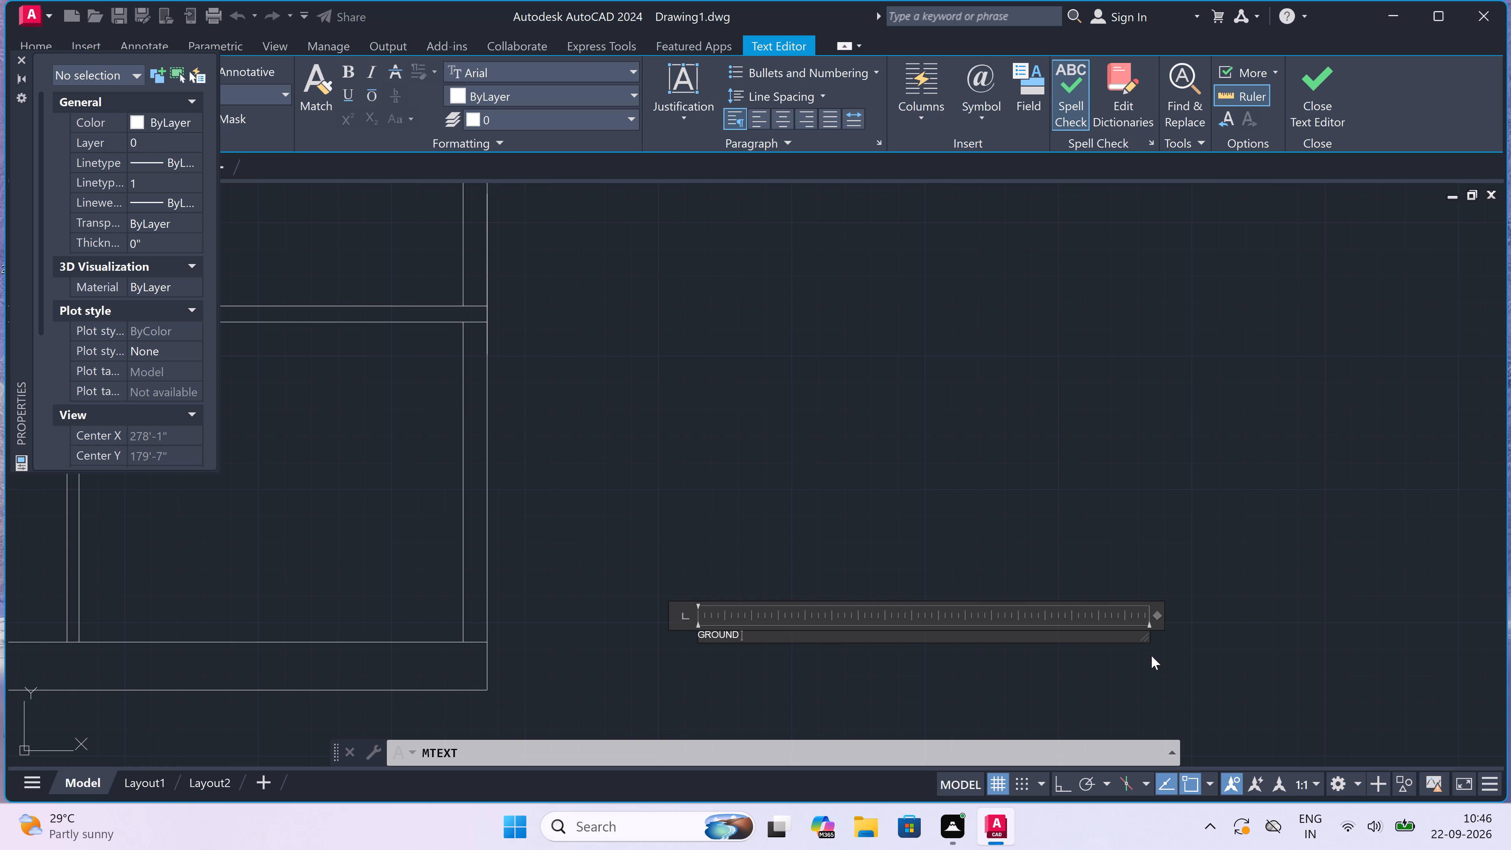
type("LEVEL -")
type("1'")
key("6")
key("shift+quotedbl")
left_click(851, 534)
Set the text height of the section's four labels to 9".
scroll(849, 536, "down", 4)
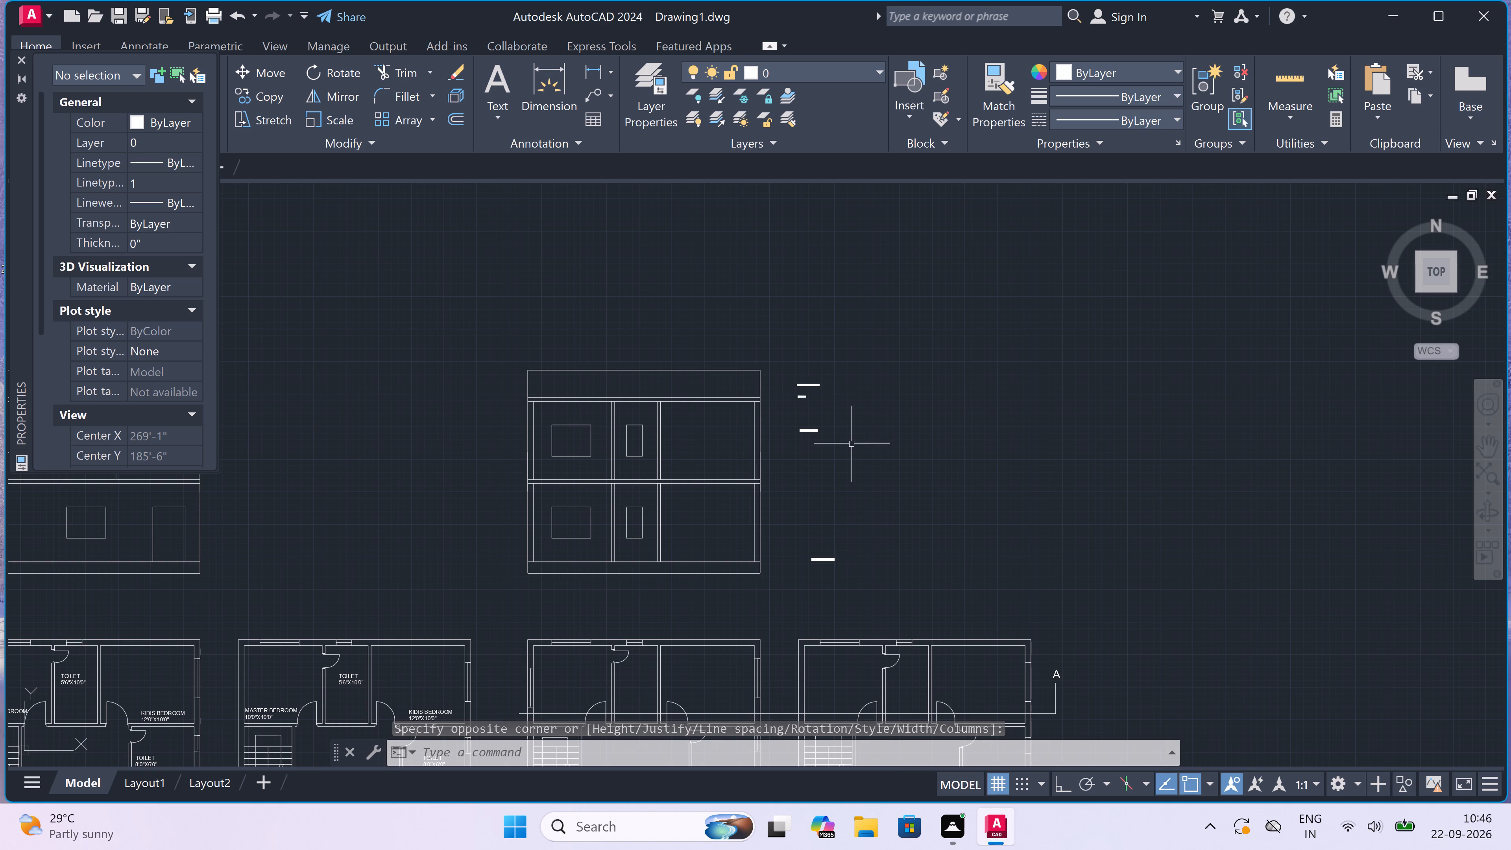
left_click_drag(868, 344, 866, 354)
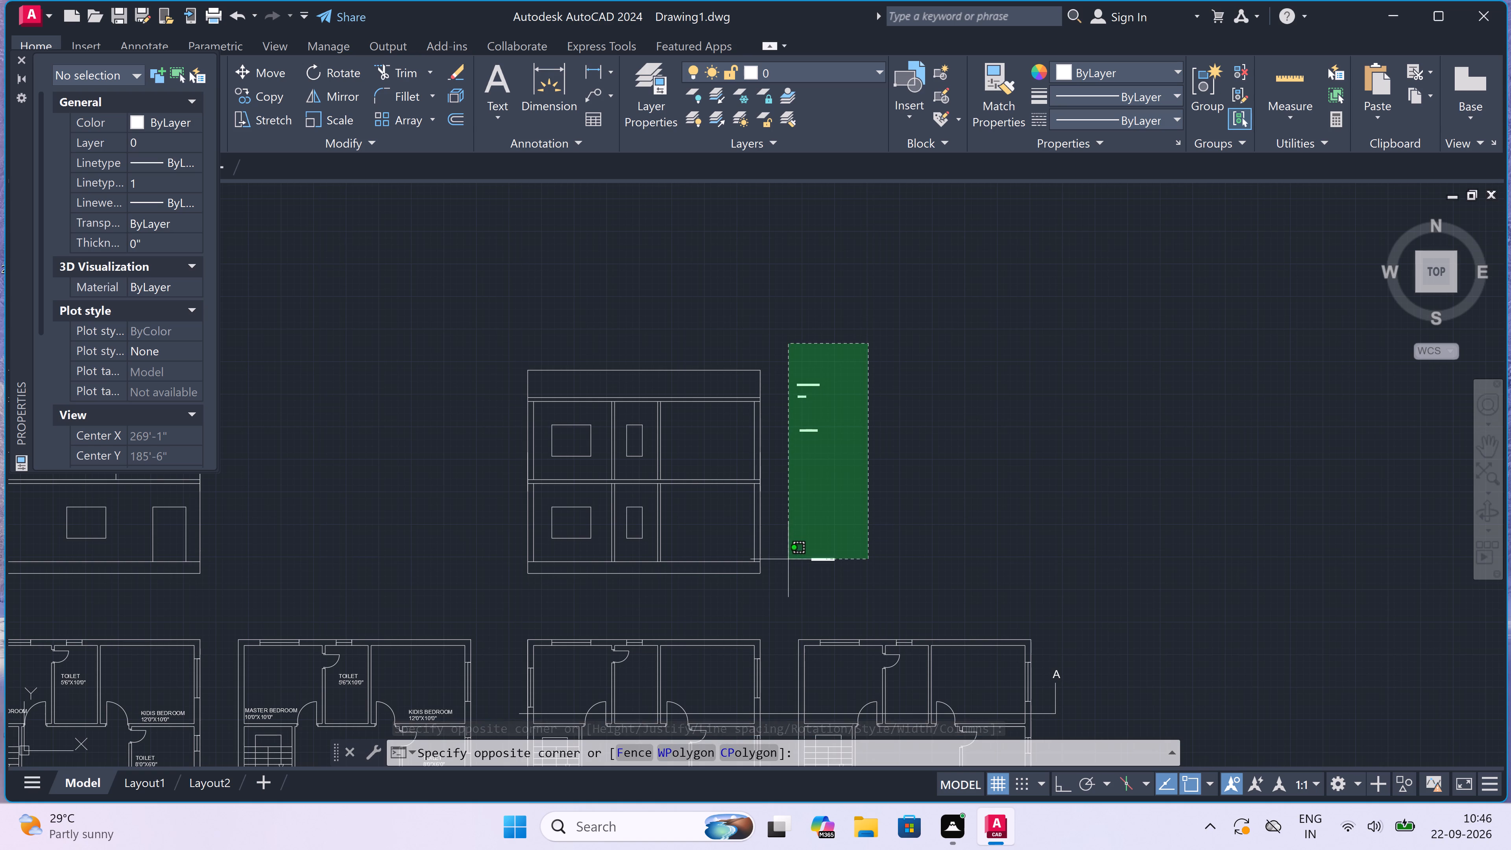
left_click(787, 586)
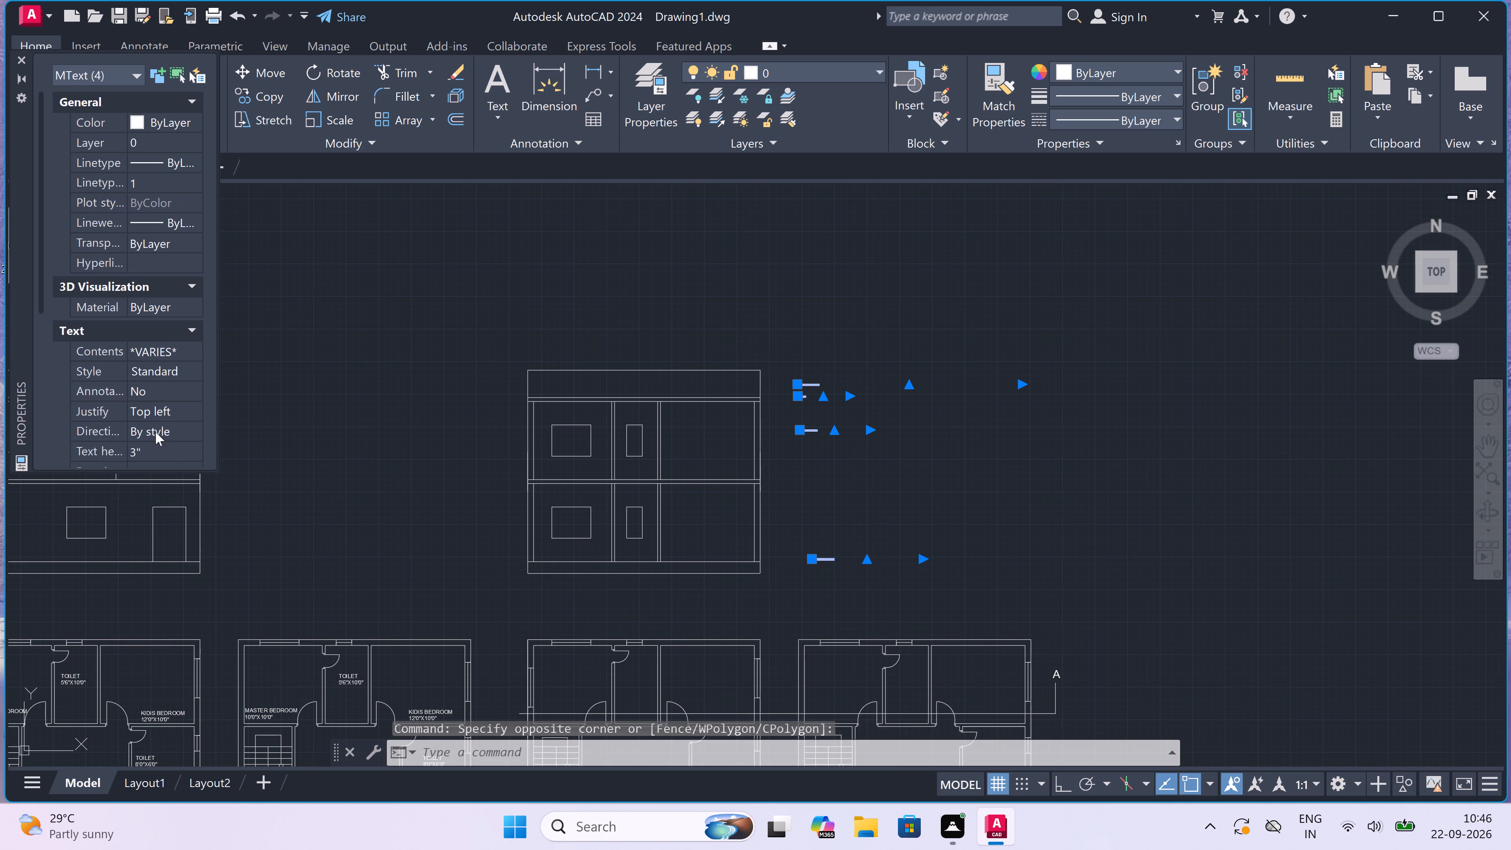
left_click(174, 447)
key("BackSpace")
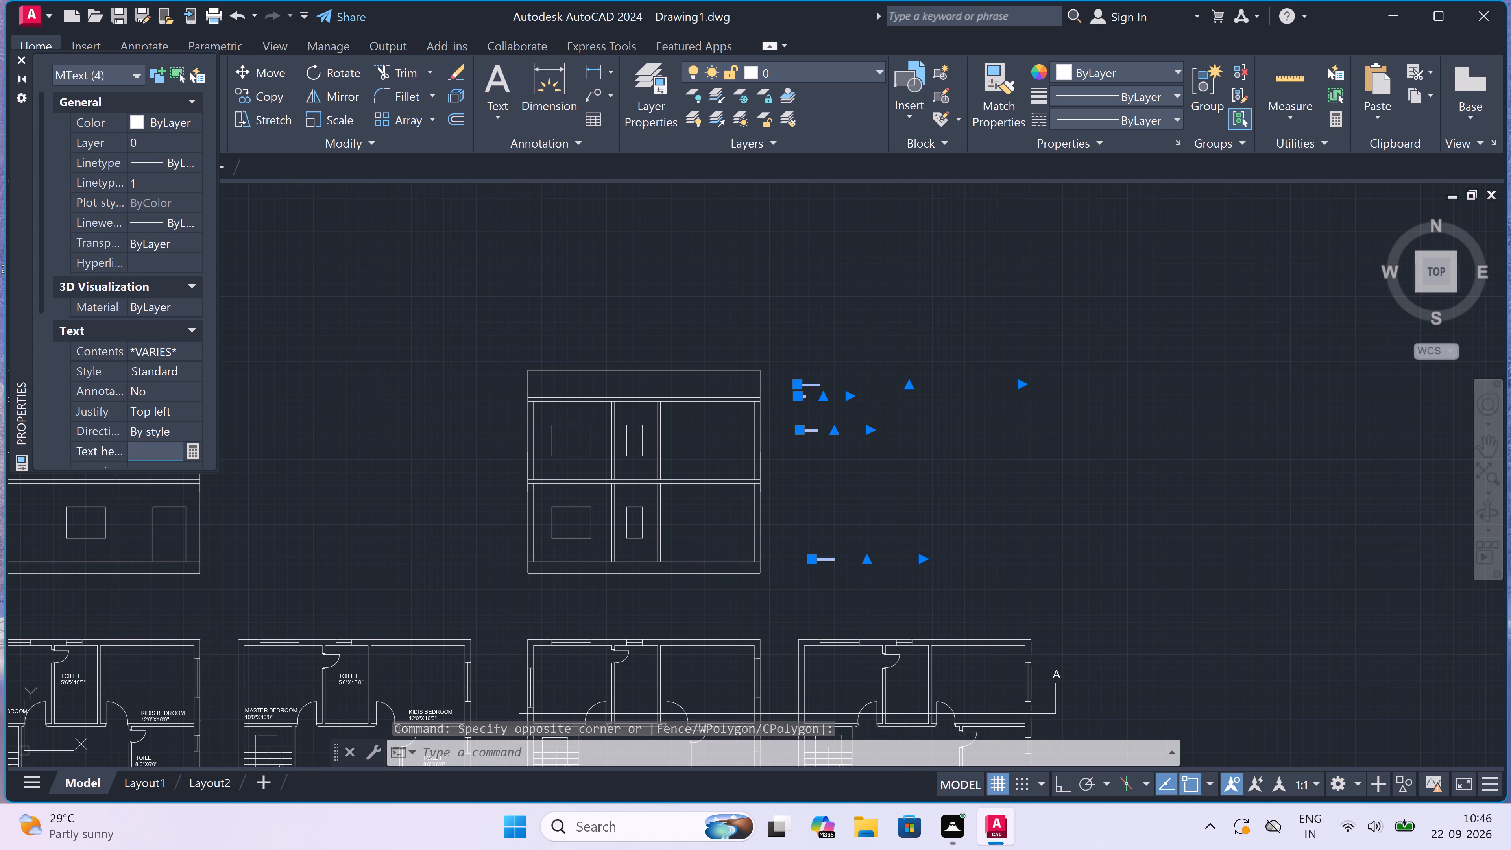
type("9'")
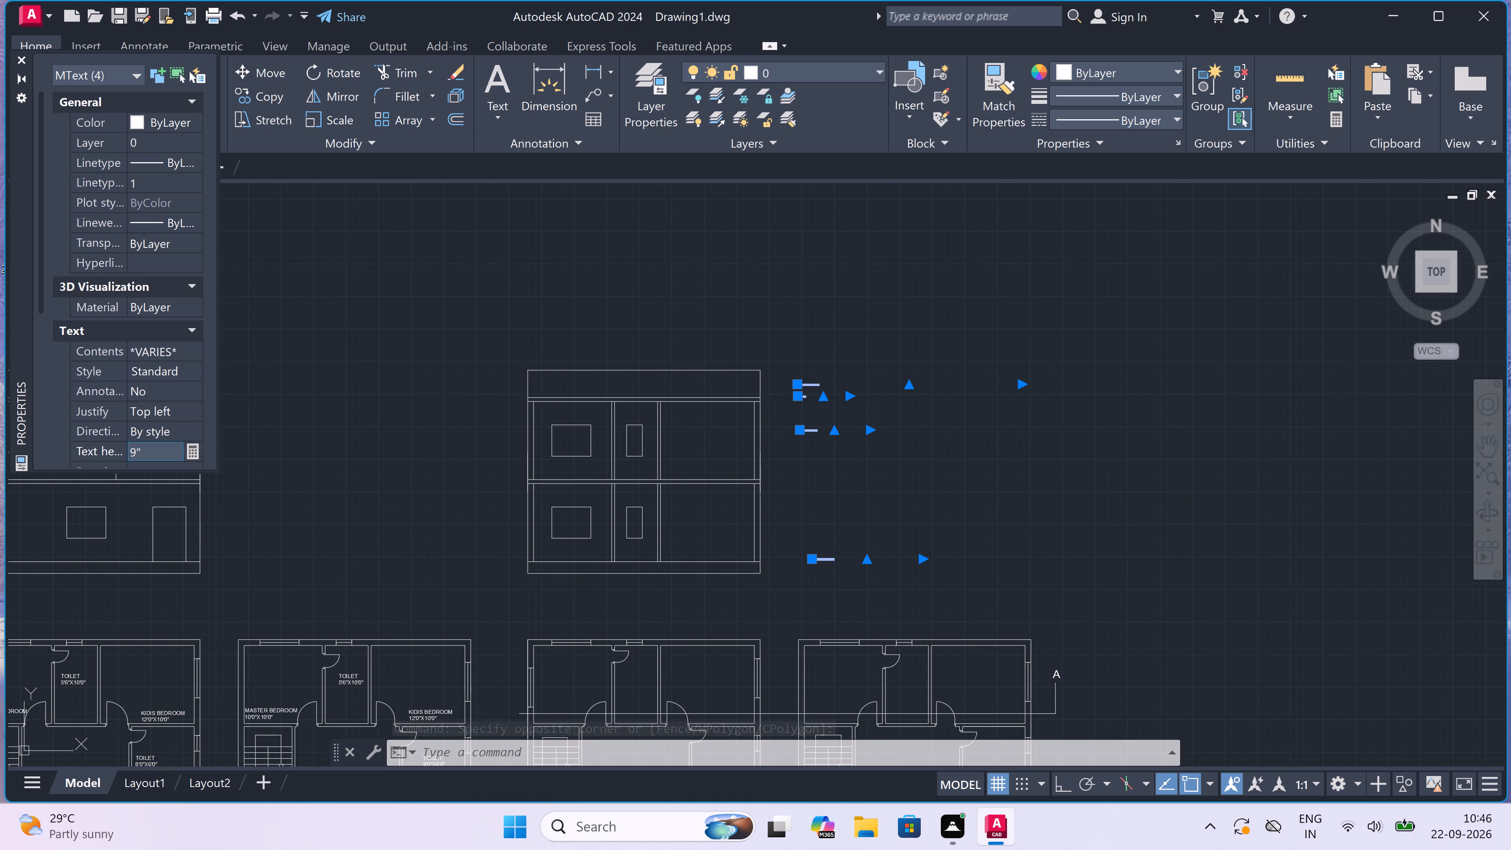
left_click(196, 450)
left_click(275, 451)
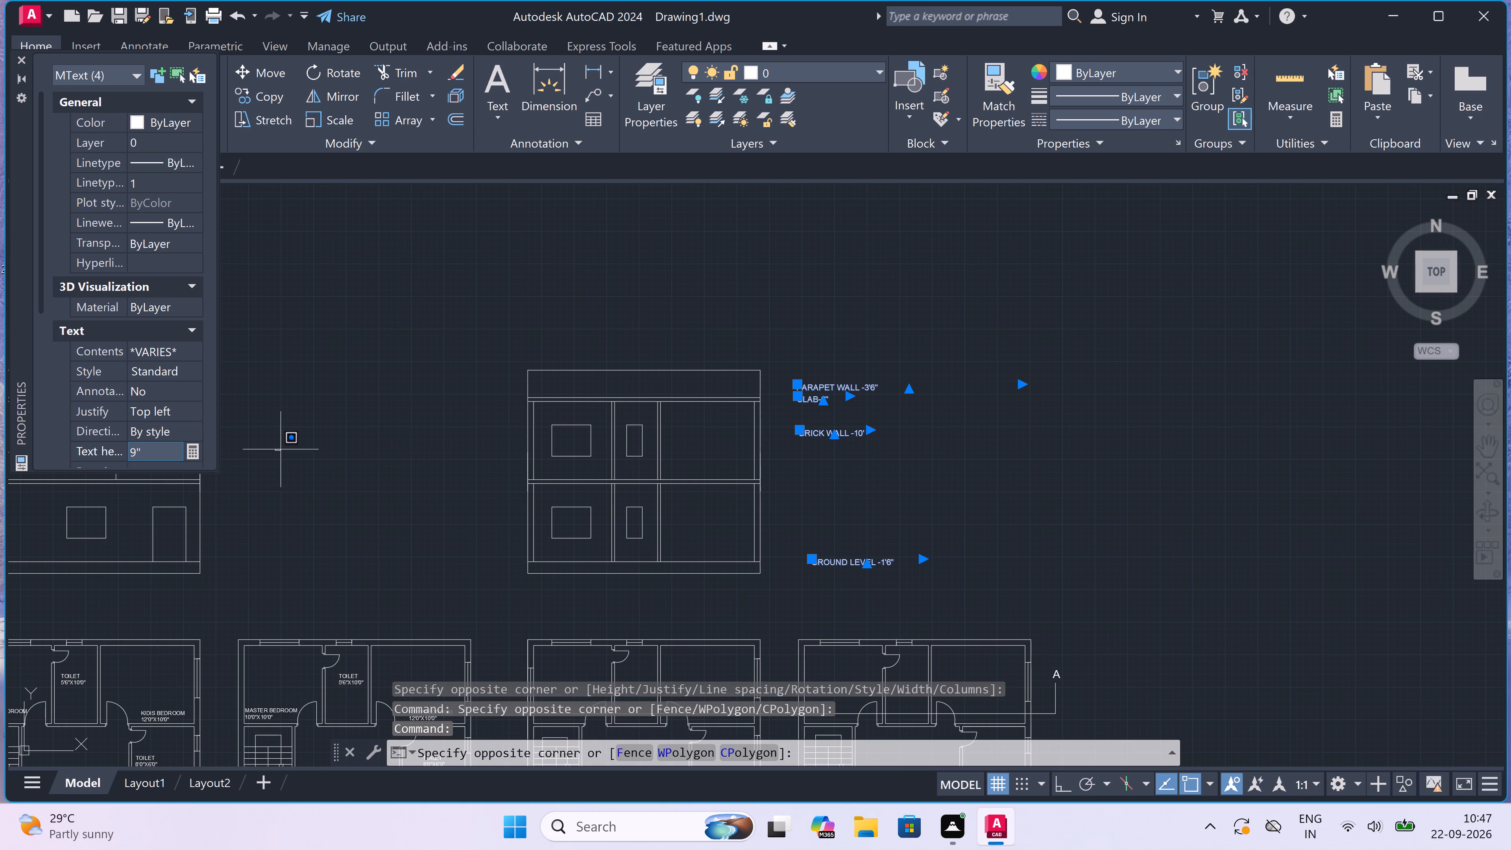
Set the text height of the section's four labels to 11" and clear the selection.
left_click(163, 456)
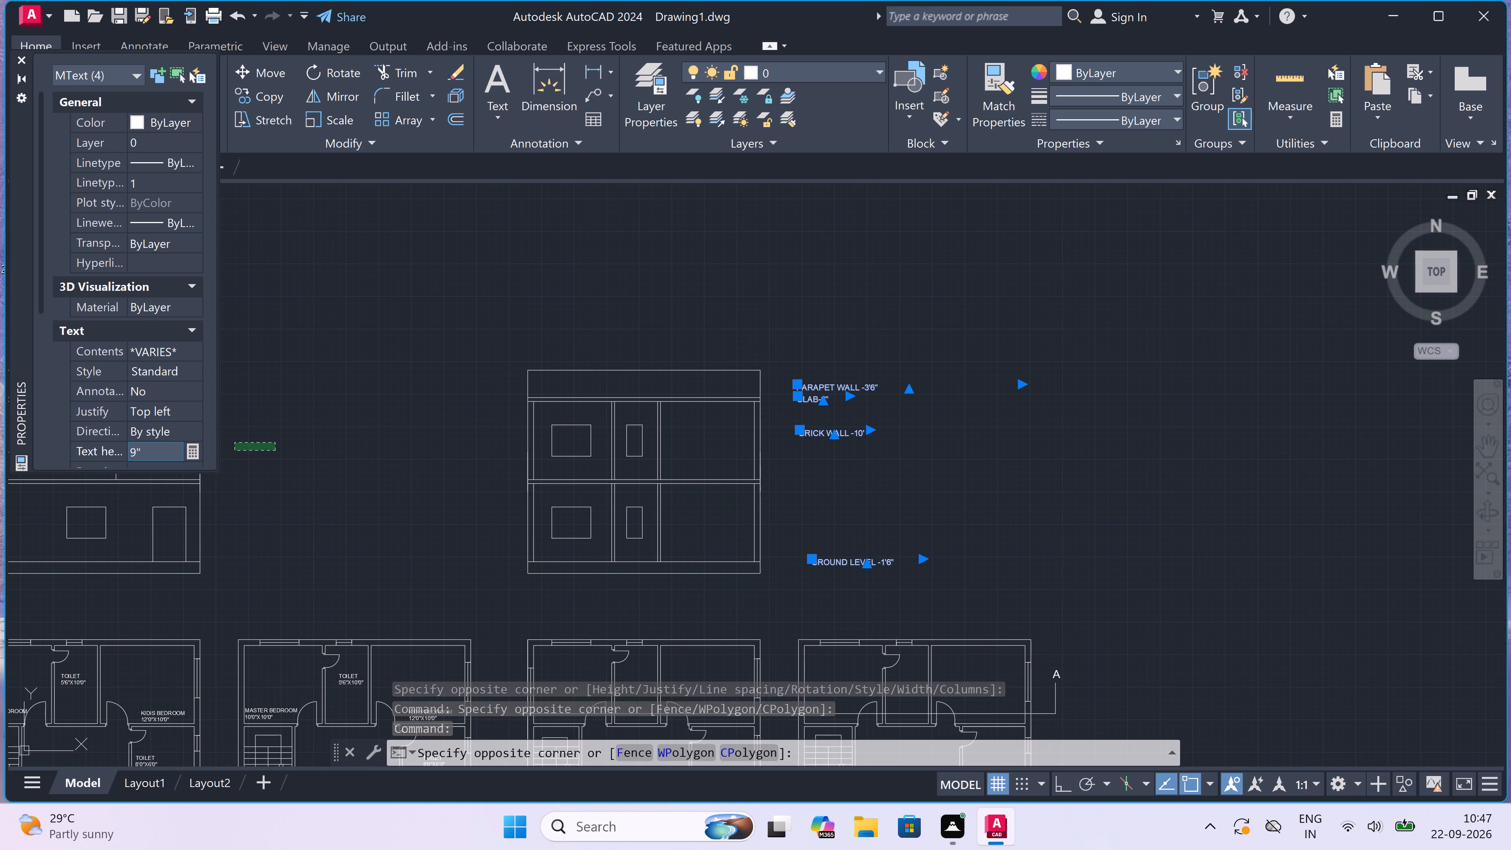
key("BackSpace")
key("BackSpace")
key("BackSpace")
key("BackSpace")
key("BackSpace")
key("BackSpace")
key("BackSpace")
key("BackSpace")
key("BackSpace")
key("BackSpace")
type("11'")
left_click(469, 485)
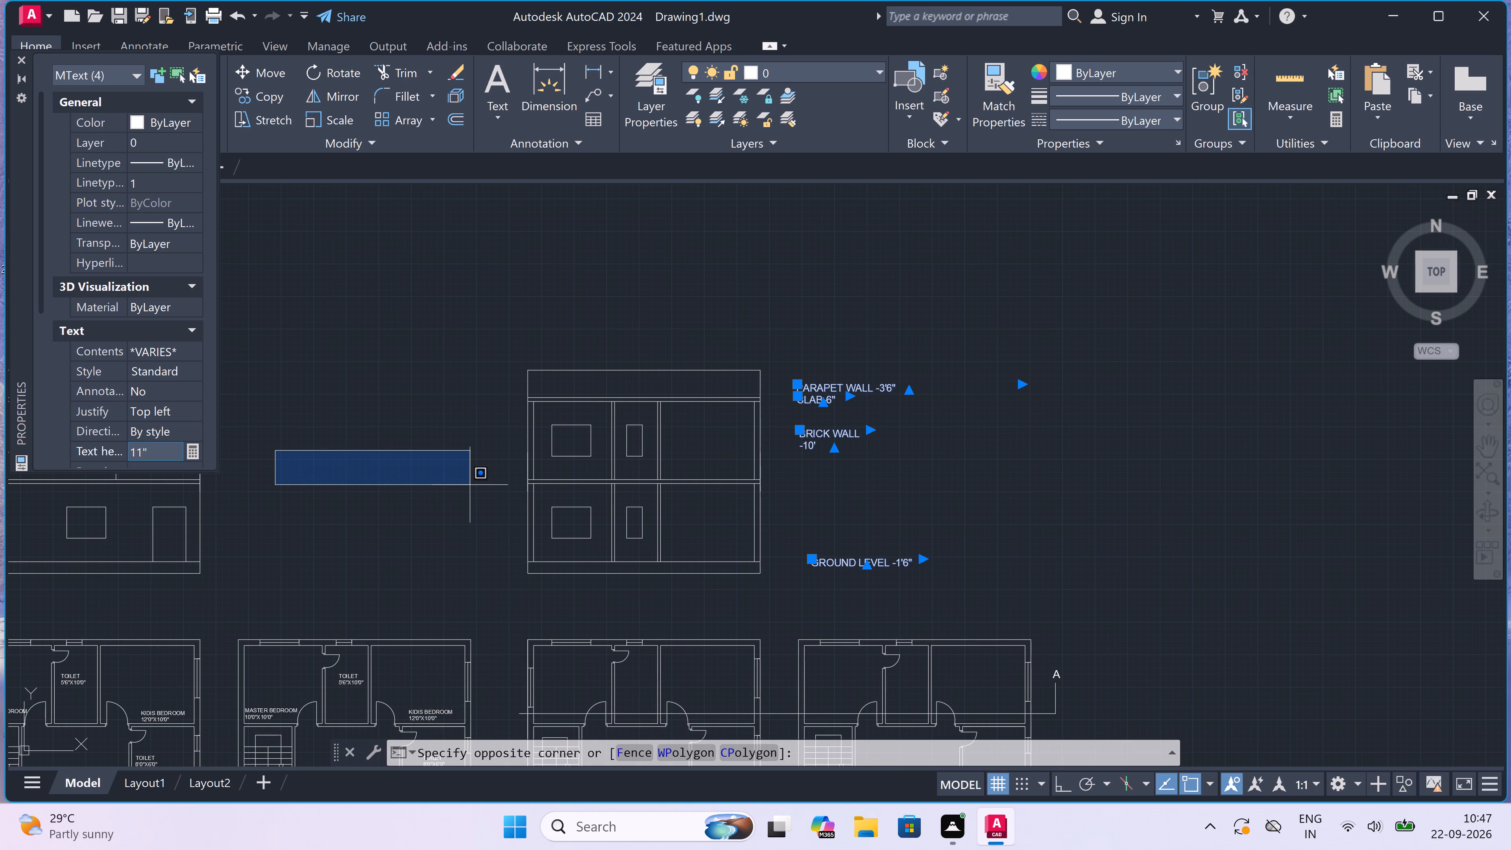
key("Escape")
key("Escape")
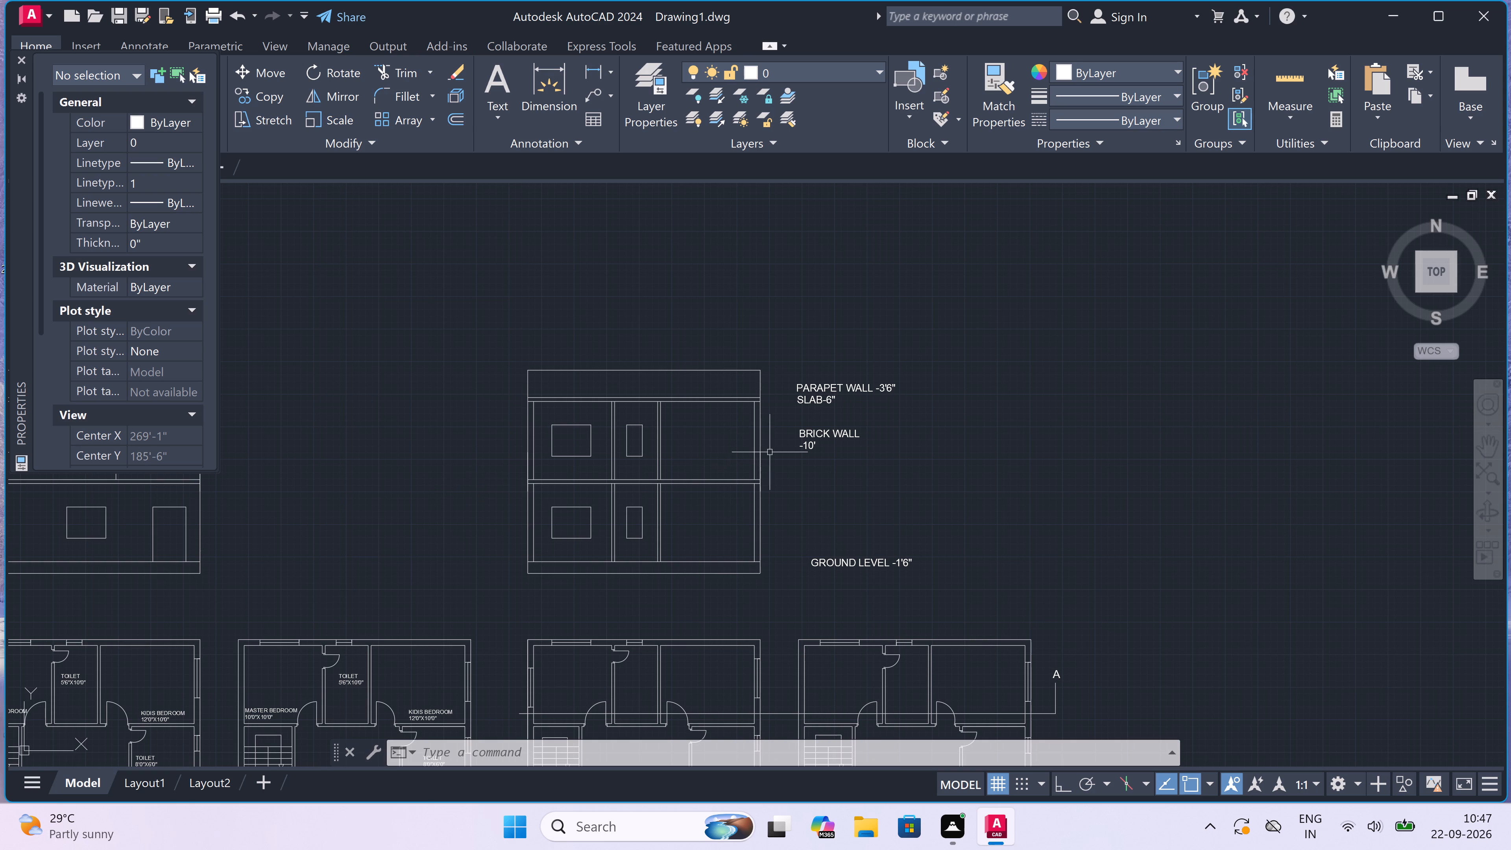
Set the text height of the section's four labels to 9" and clear the selection.
scroll(770, 452, "up", 1)
left_click_drag(911, 309, 904, 340)
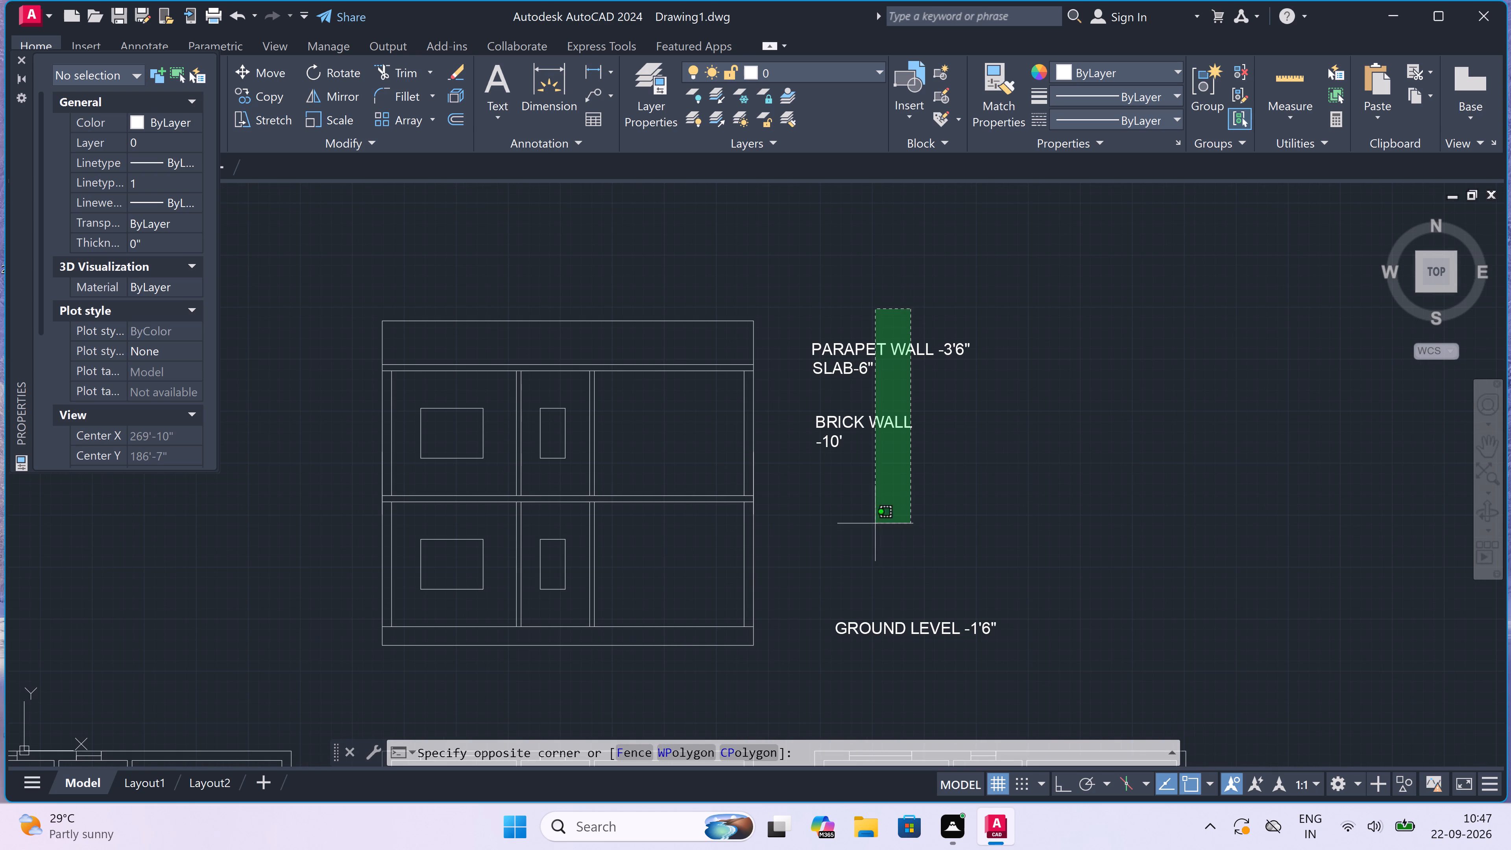
left_click(842, 651)
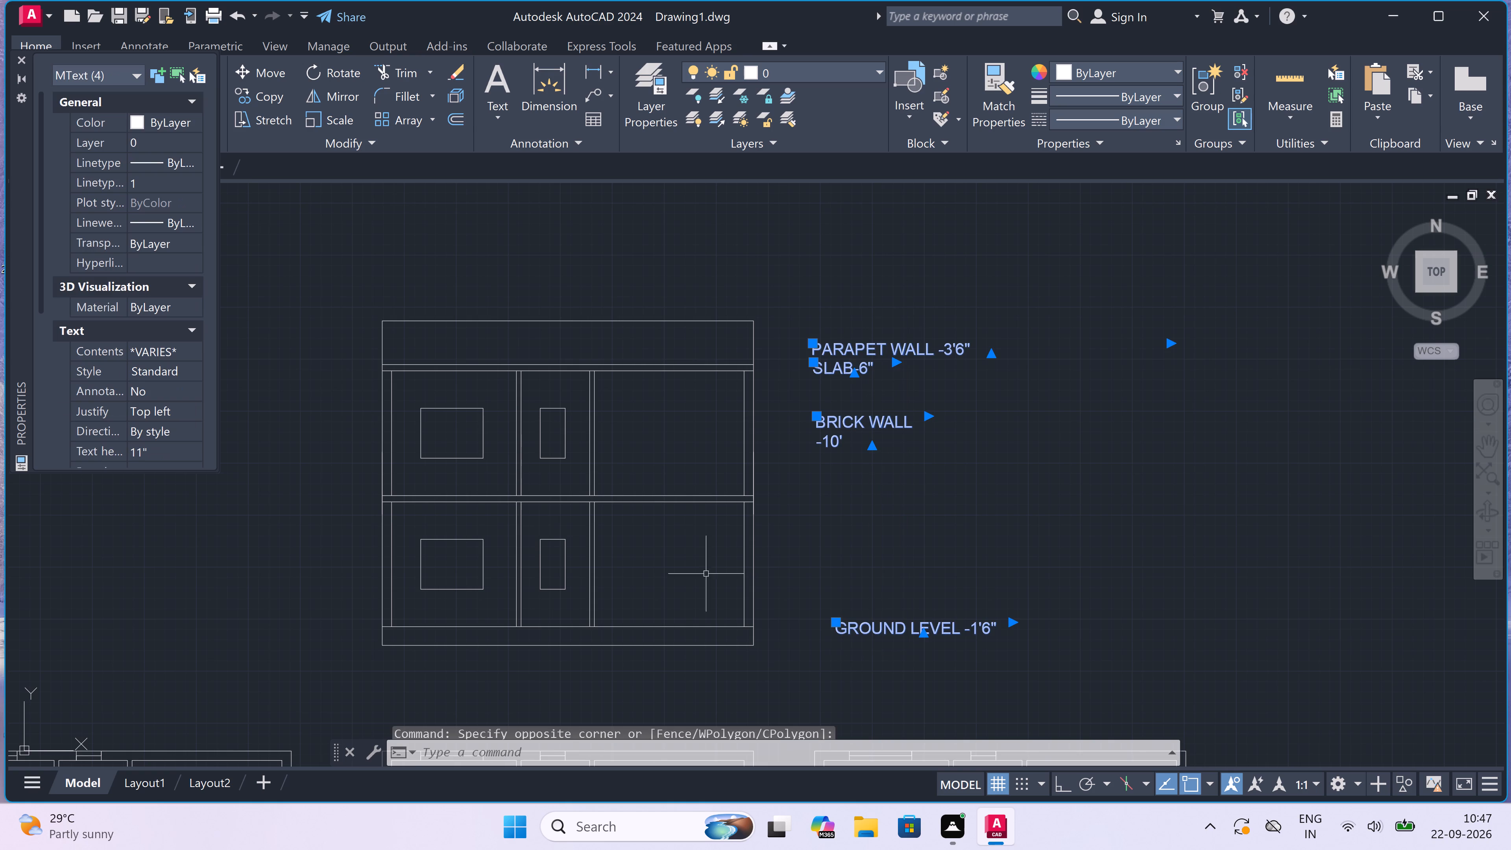
left_click(178, 458)
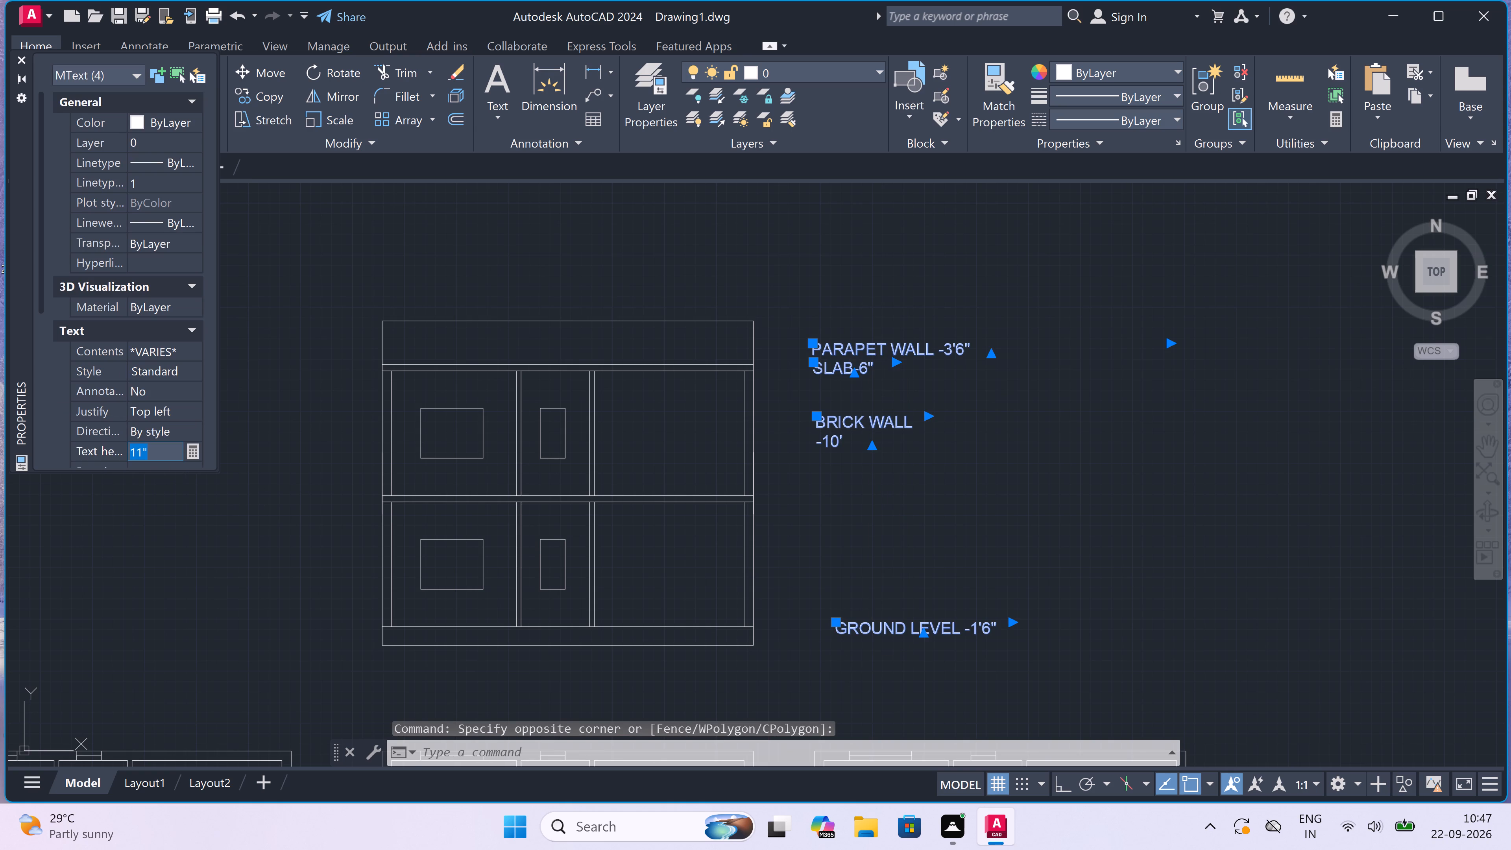
key("BackSpace")
type("9\"")
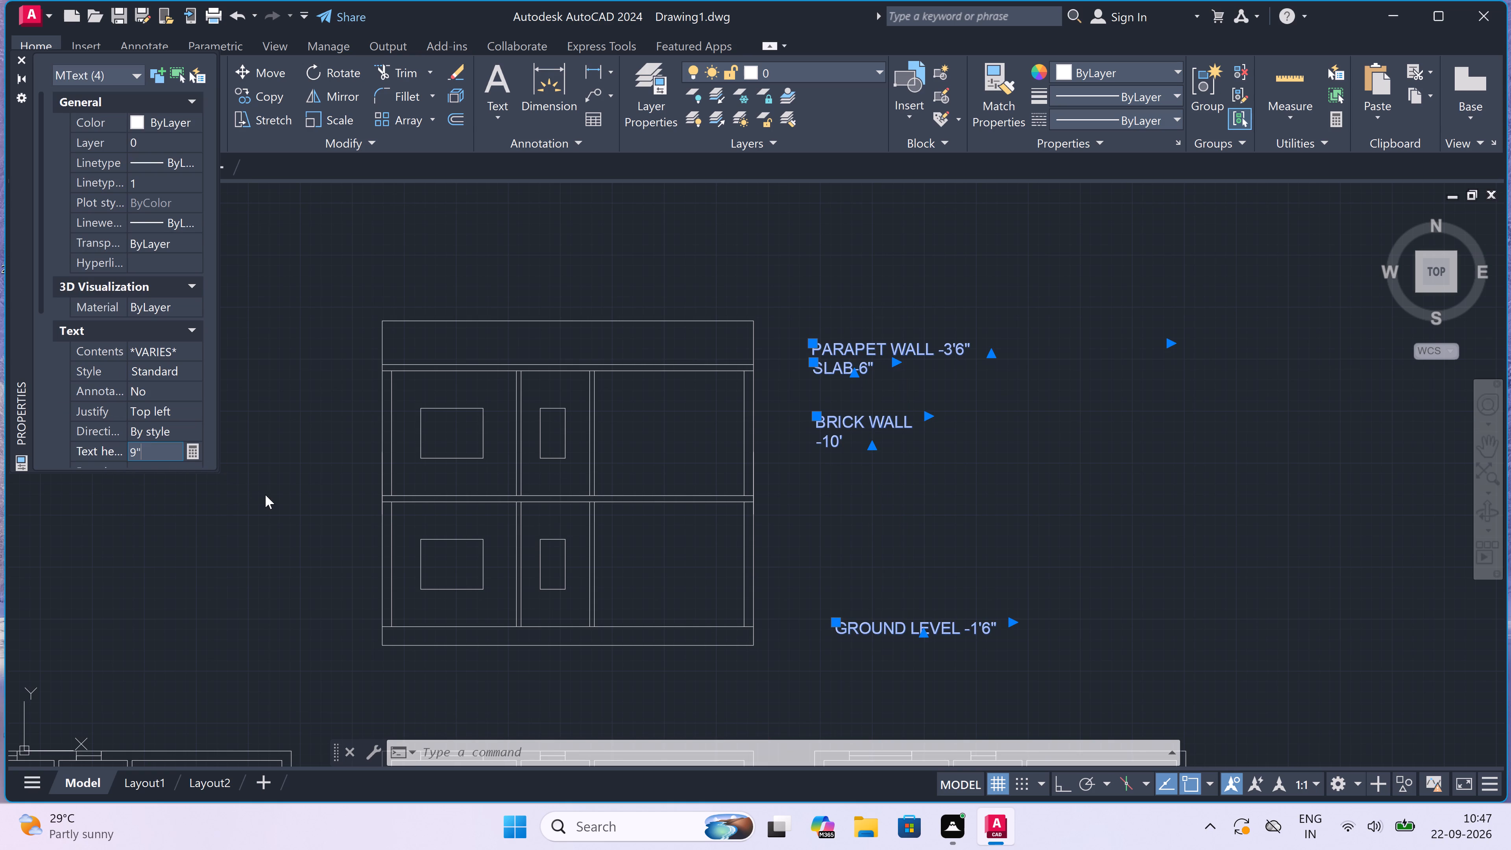
left_click(265, 495)
key("Escape")
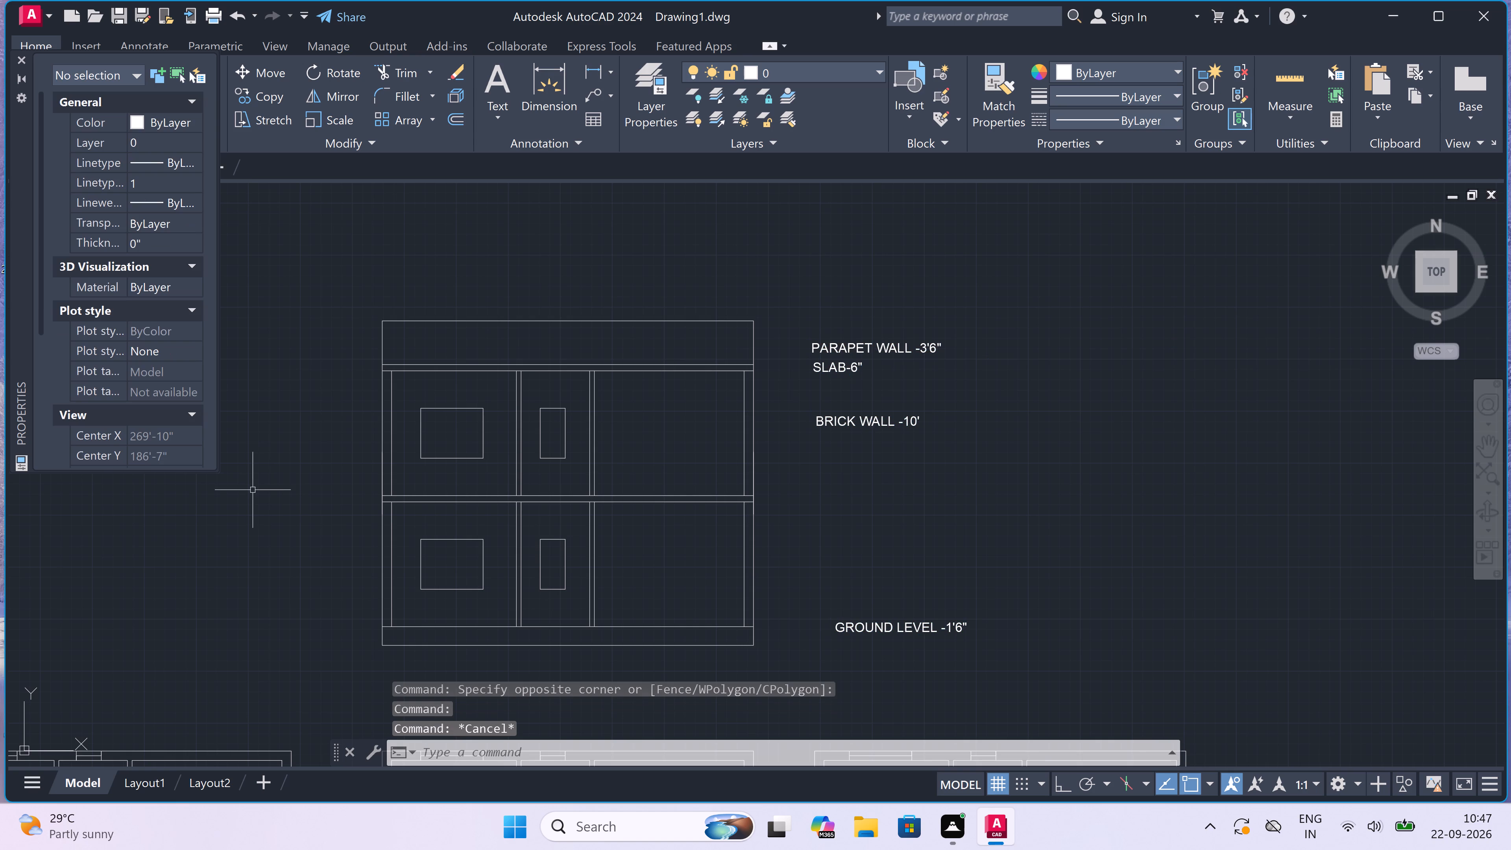
Move the GROUND LEVEL -1'6" label closer to the section, roughly in line with the start of the labels above.
left_click(855, 627)
left_click(833, 620)
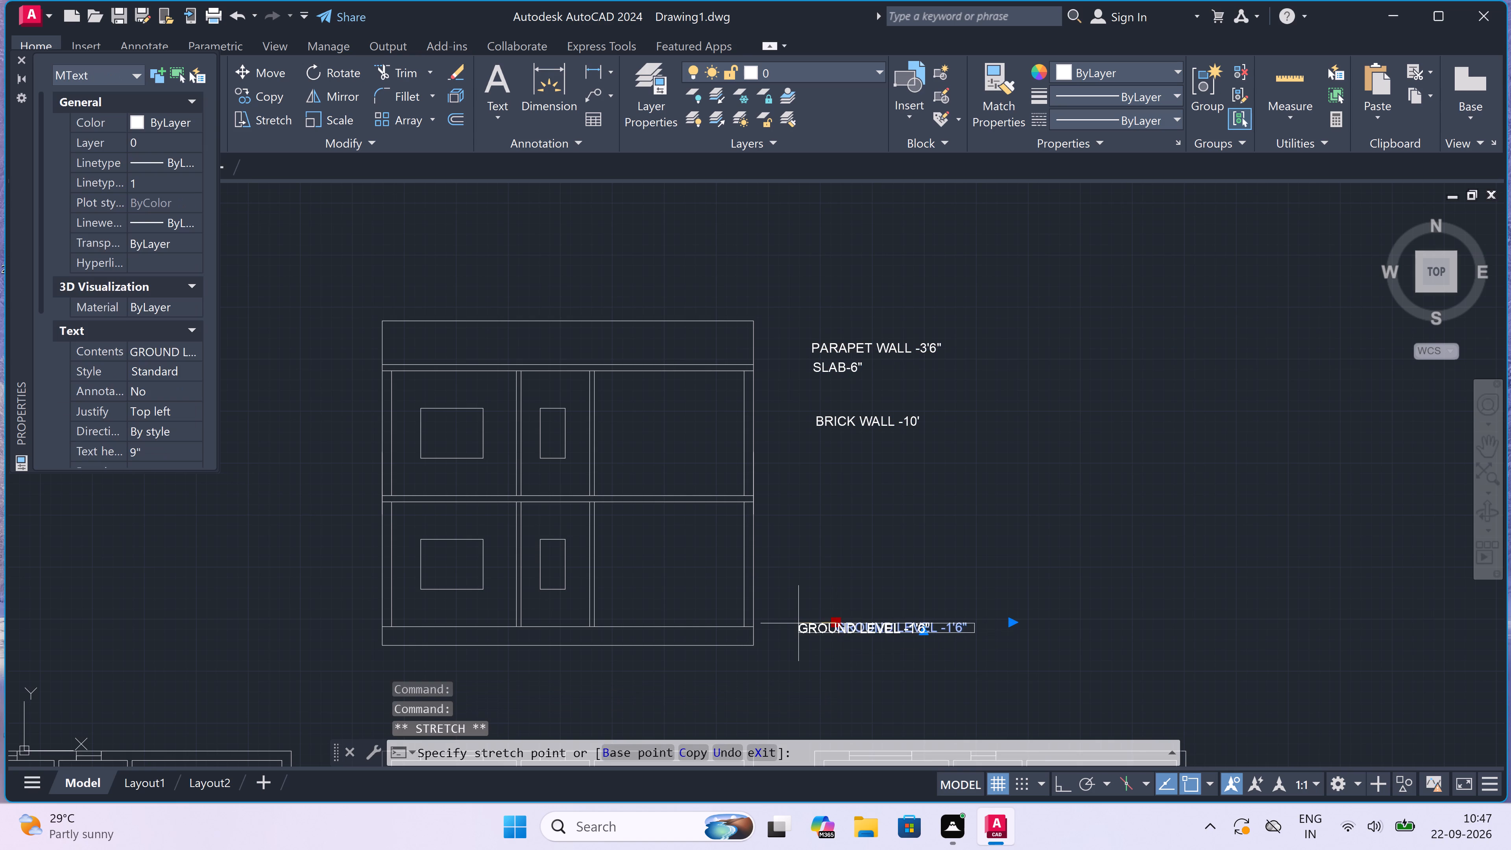
scroll(811, 623, "up", 2)
left_click(813, 622)
key("Escape")
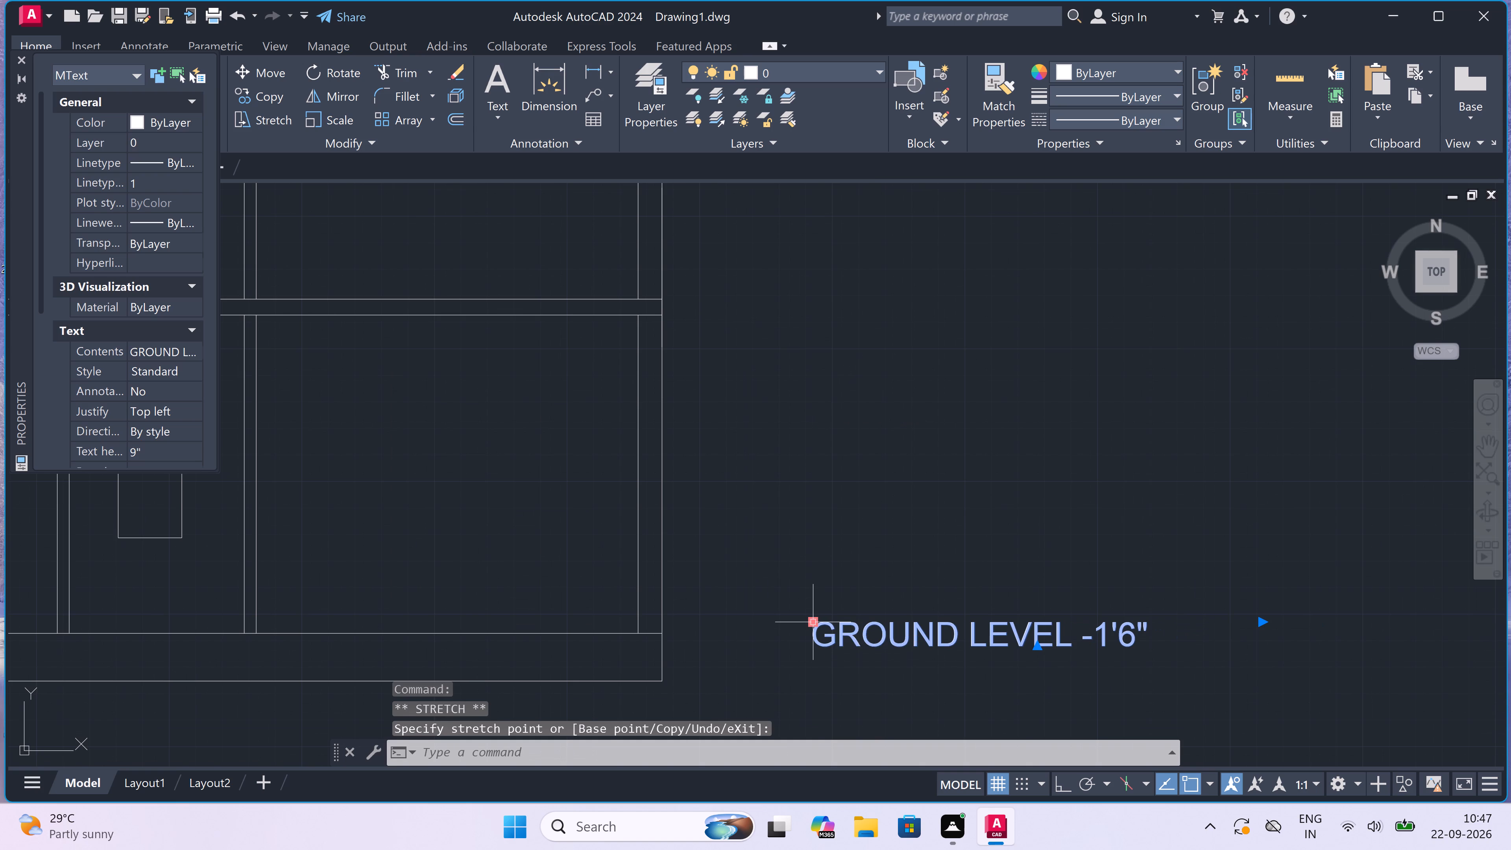
With Ortho on, draw a horizontal leader line about 4' long from inside the section's base band towards the GROUND LEVEL label.
key("l")
key("space")
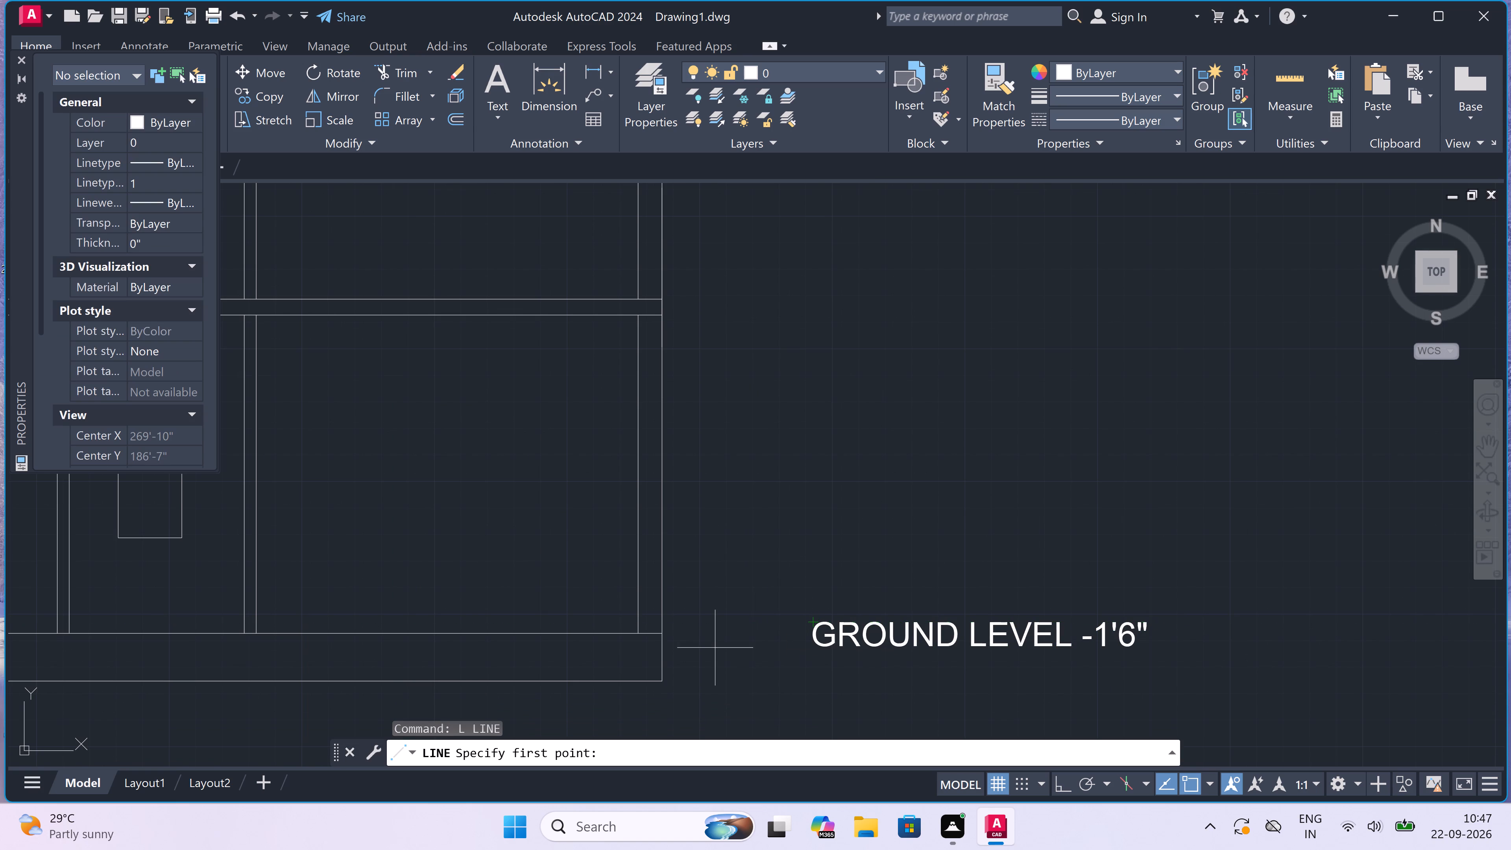
double_click(650, 649)
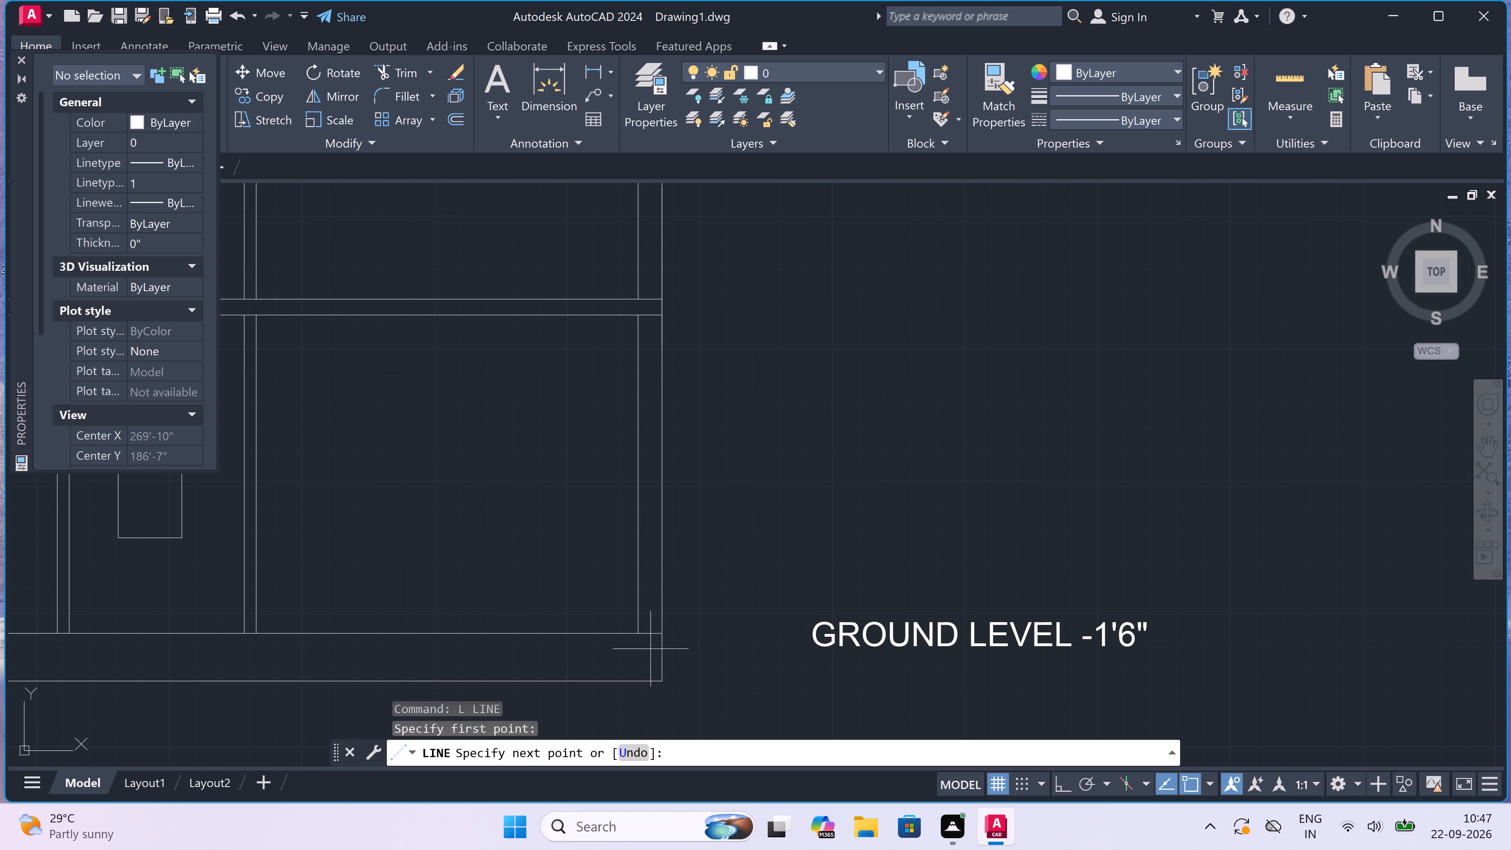
key("F8")
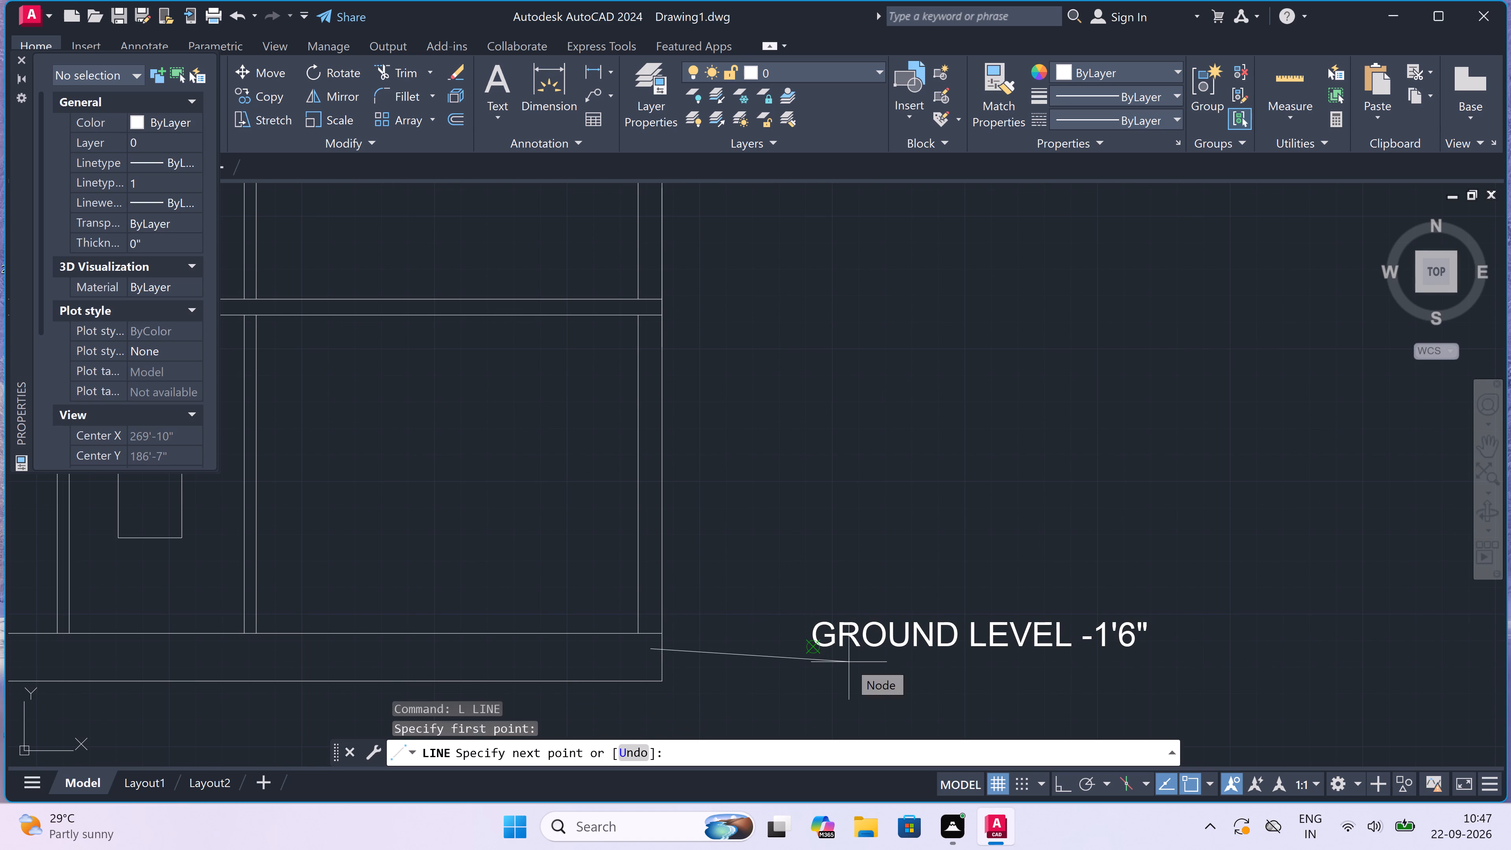
left_click(789, 650)
key("Escape")
Draw a horizontal leader line from the upper storey's outer wall face to just before the BRICK WALL -10' label.
scroll(765, 668, "down", 3)
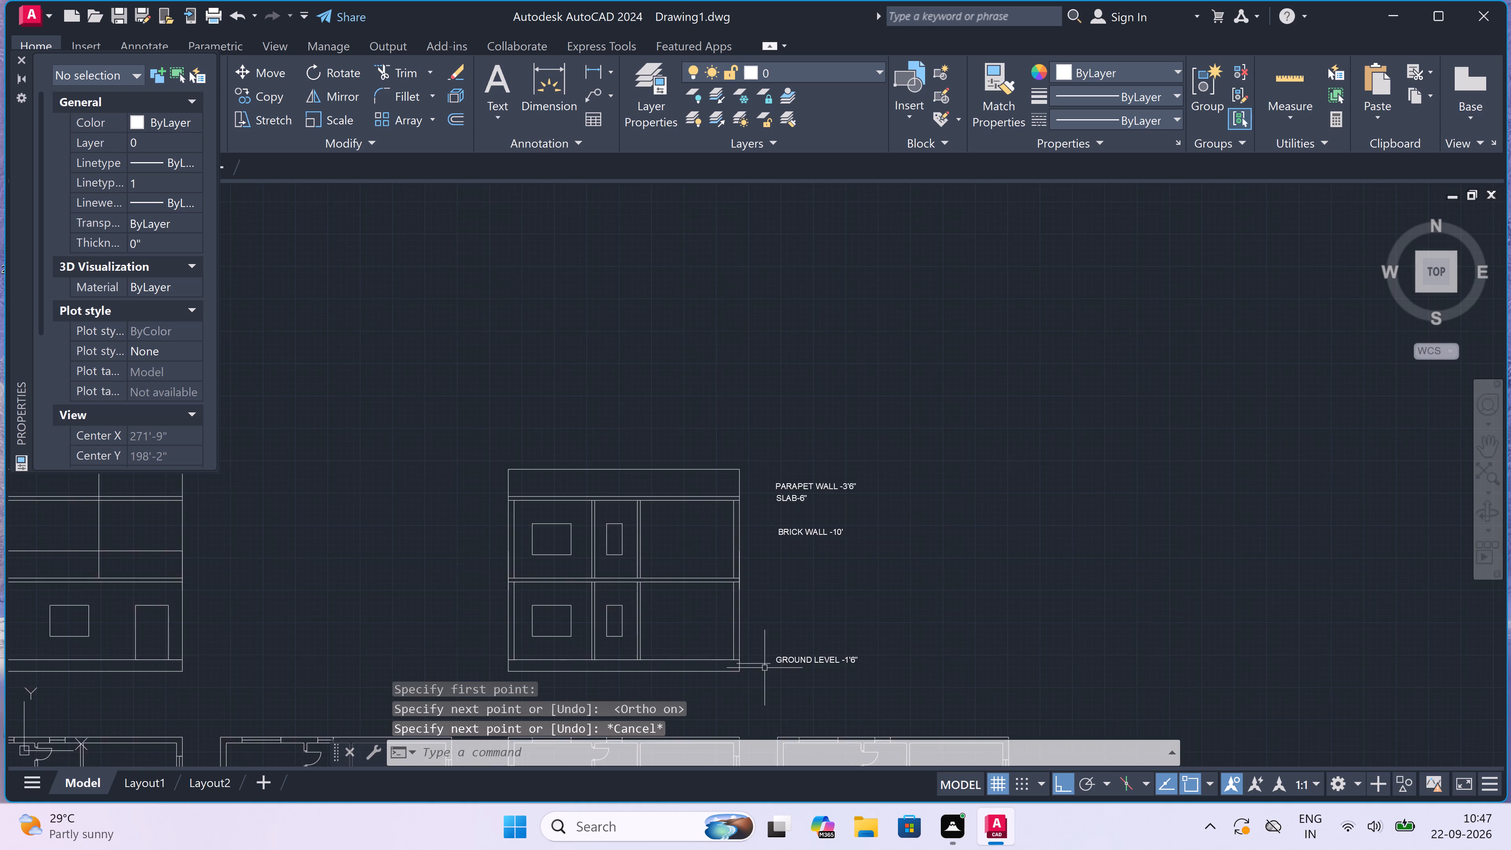
scroll(765, 668, "down", 1)
scroll(763, 596, "up", 4)
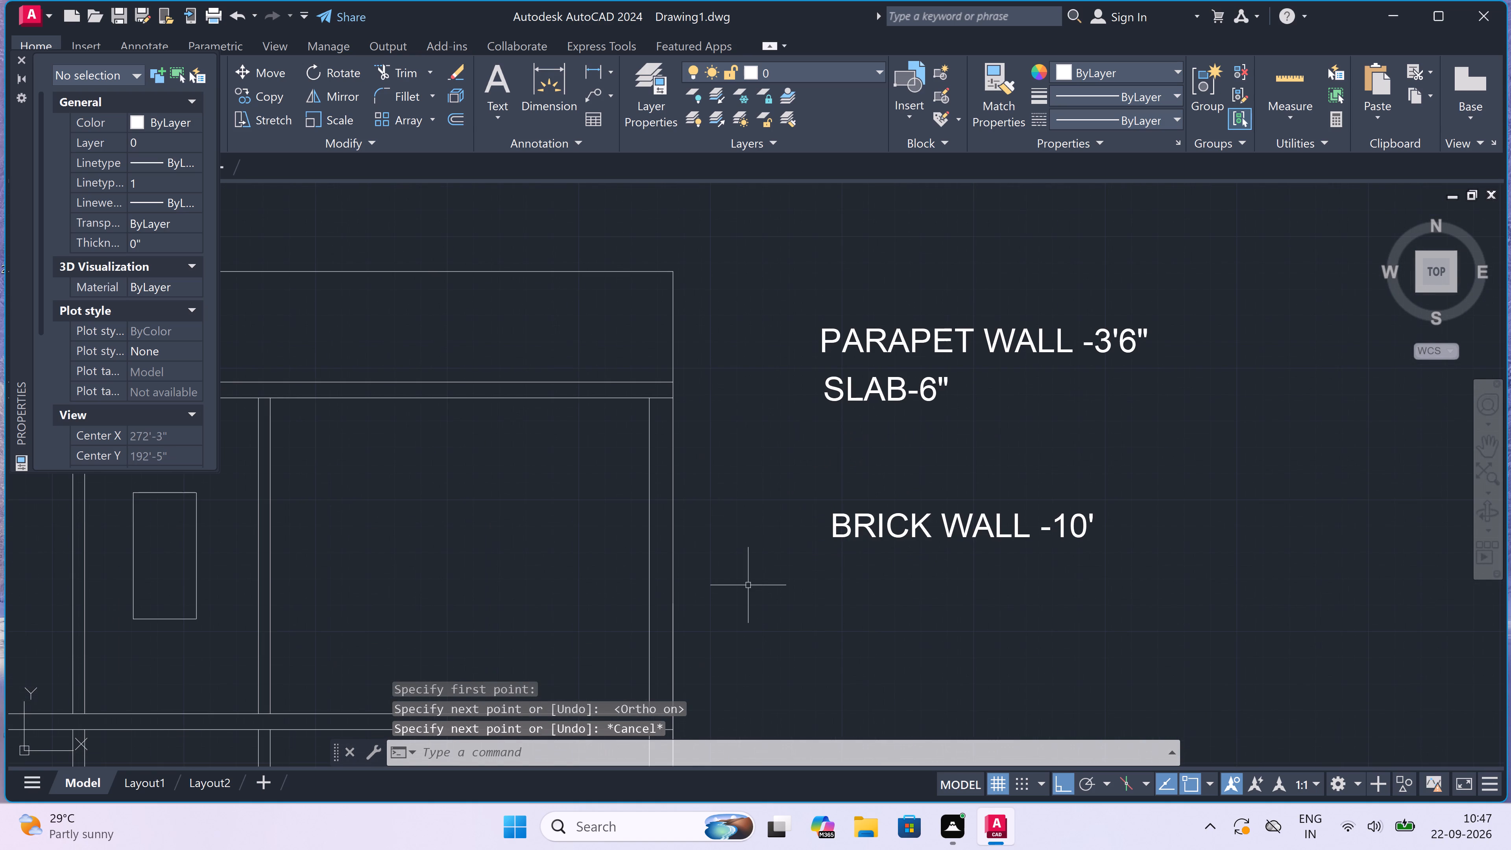
key("space")
left_click(668, 524)
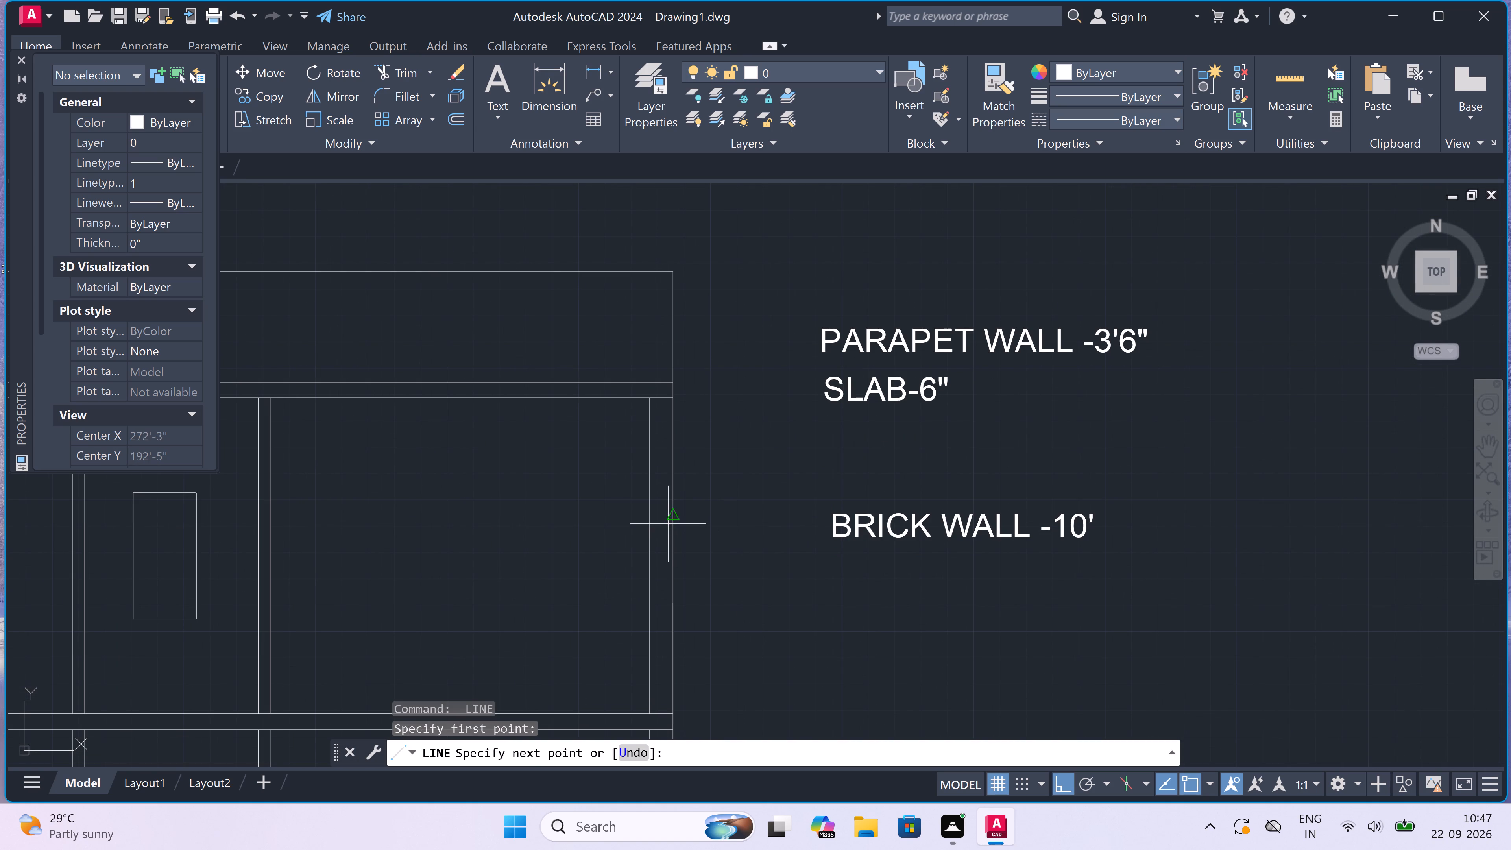
left_click(790, 518)
key("Escape")
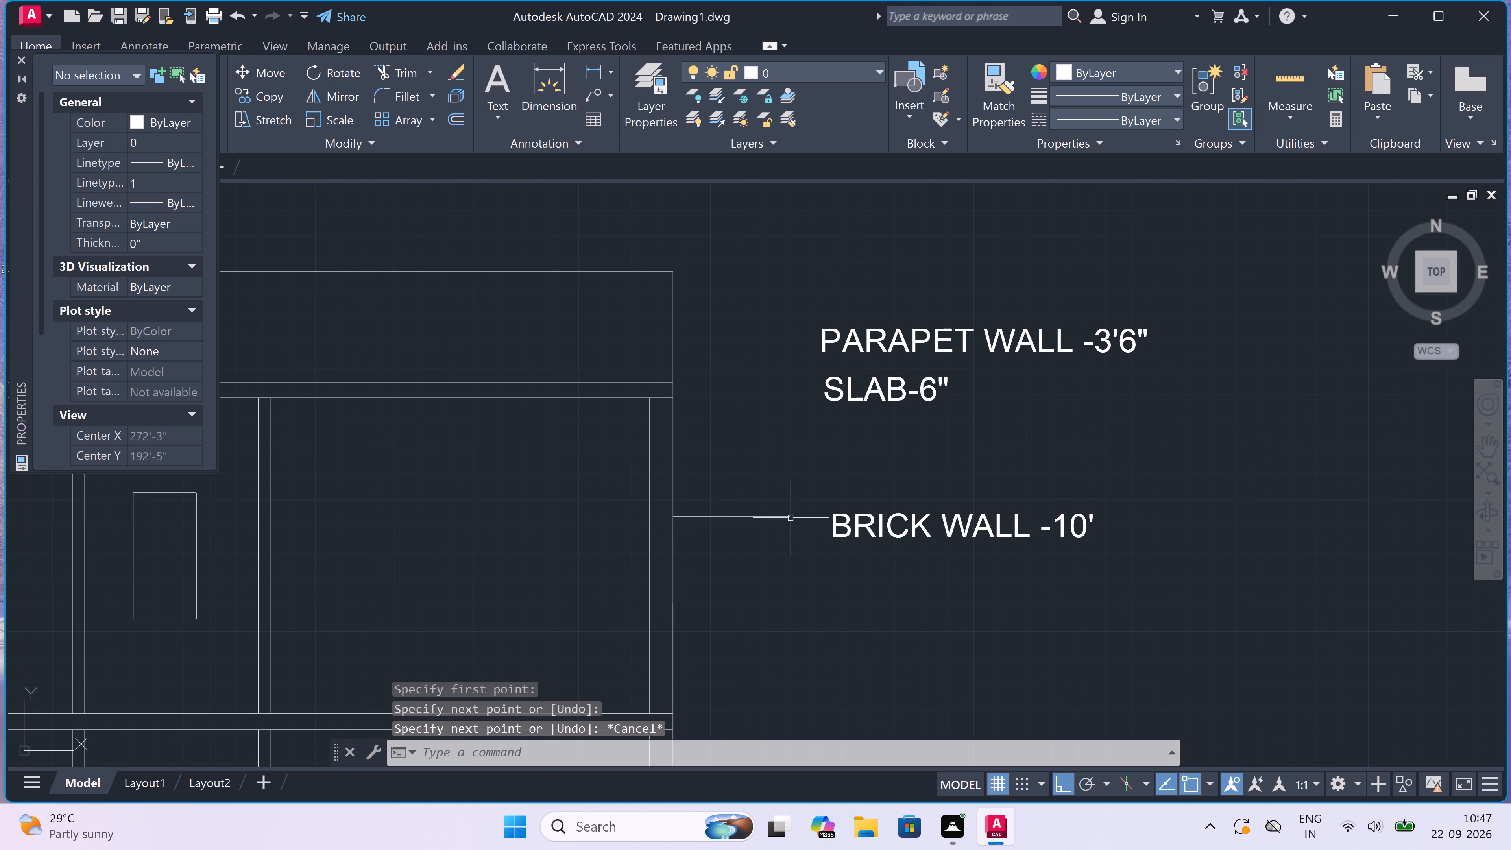
Draw a horizontal leader line about 4' long from the parapet's outer edge towards the PARAPET WALL -3'6" label.
scroll(791, 518, "down", 2)
scroll(762, 466, "up", 3)
key("space")
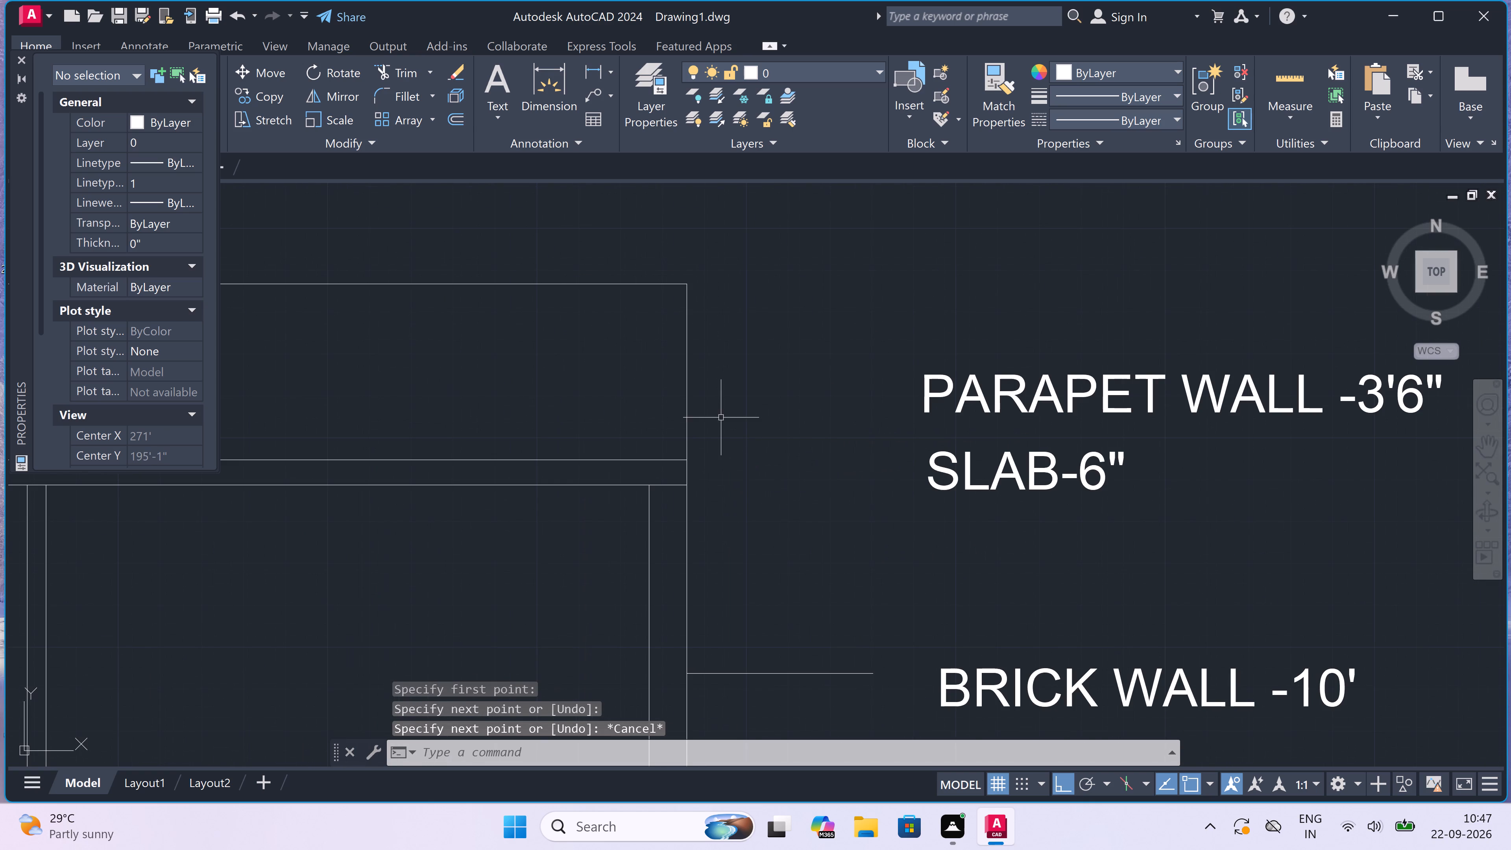
left_click(692, 381)
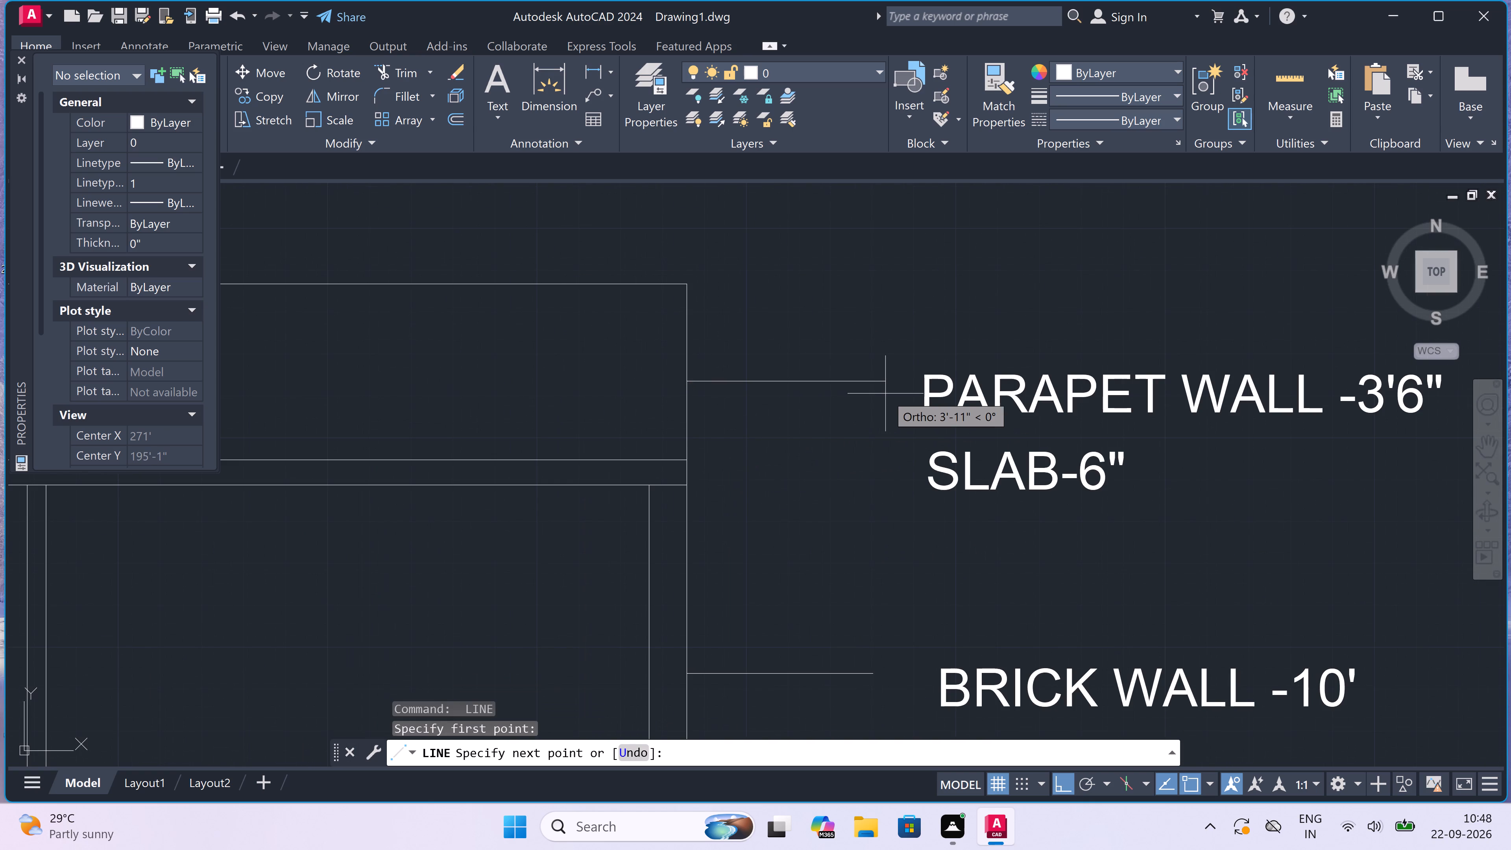
left_click(887, 386)
key("Escape")
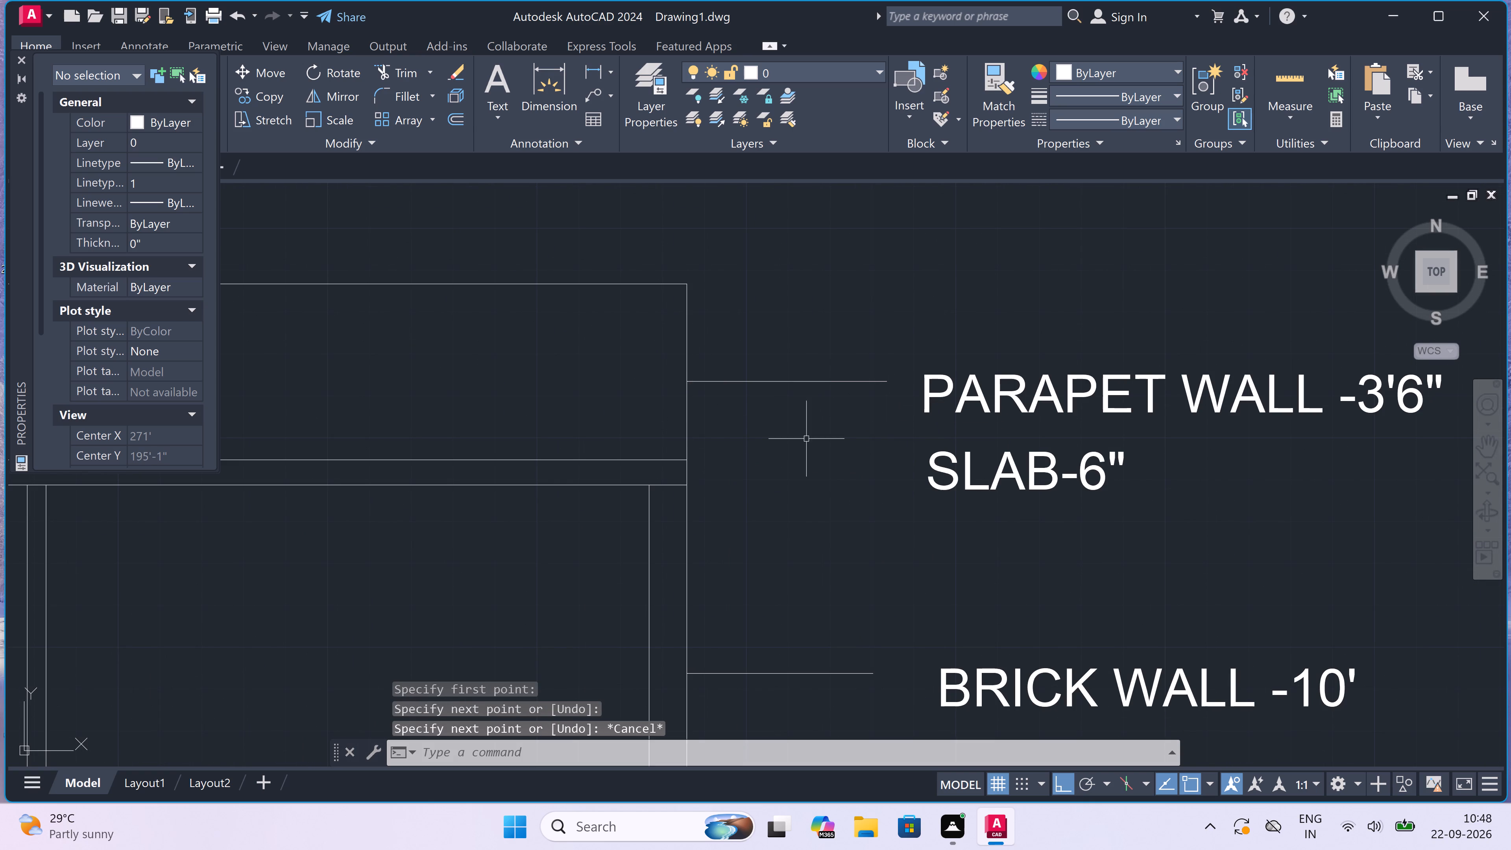
Draw a horizontal leader line from inside the end of the roof slab towards the SLAB-6" label.
key("space")
scroll(695, 477, "up", 2)
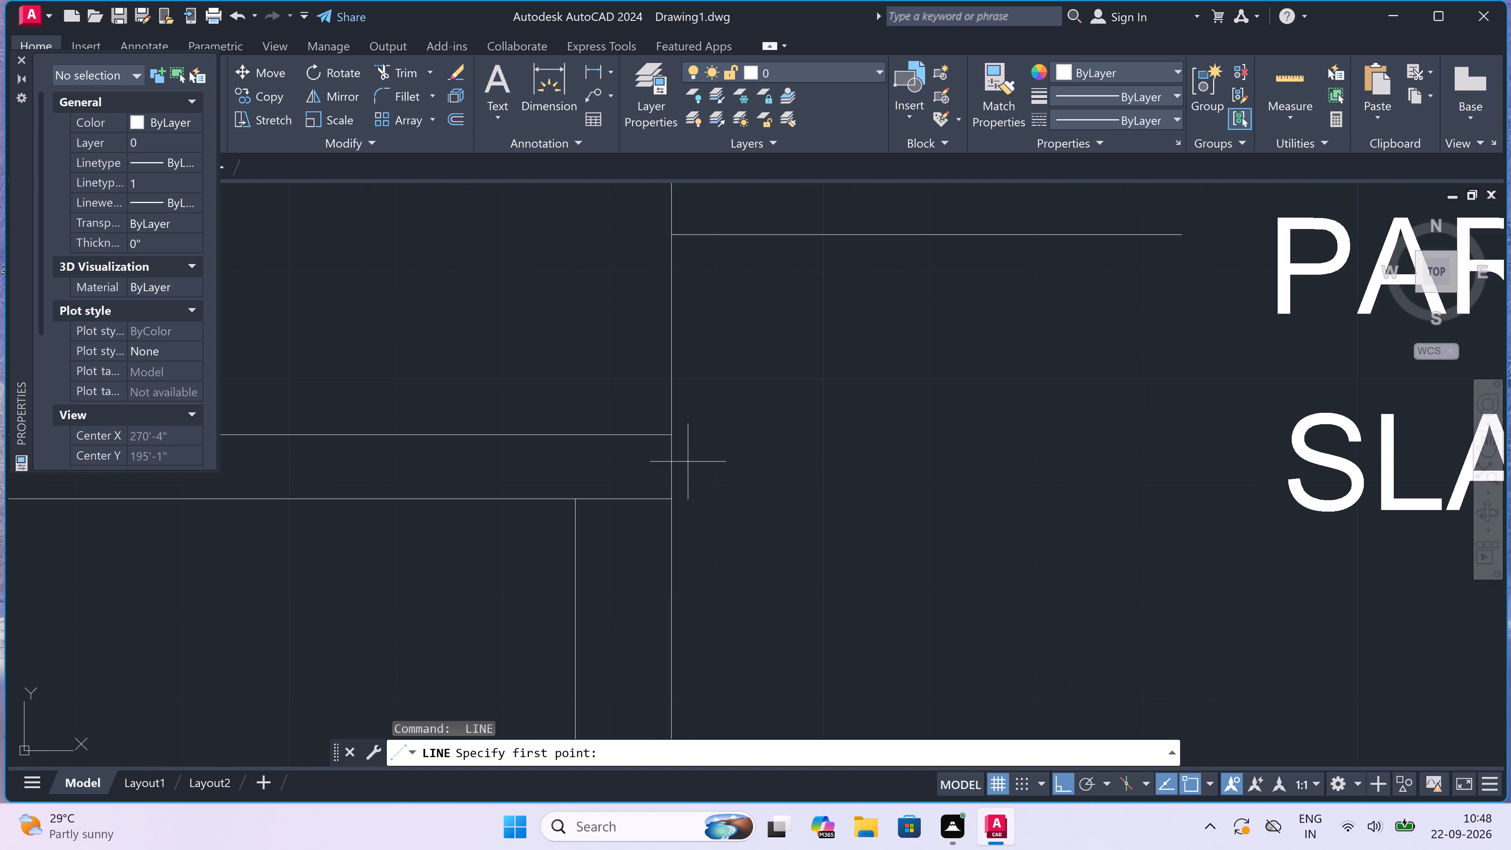
left_click(651, 463)
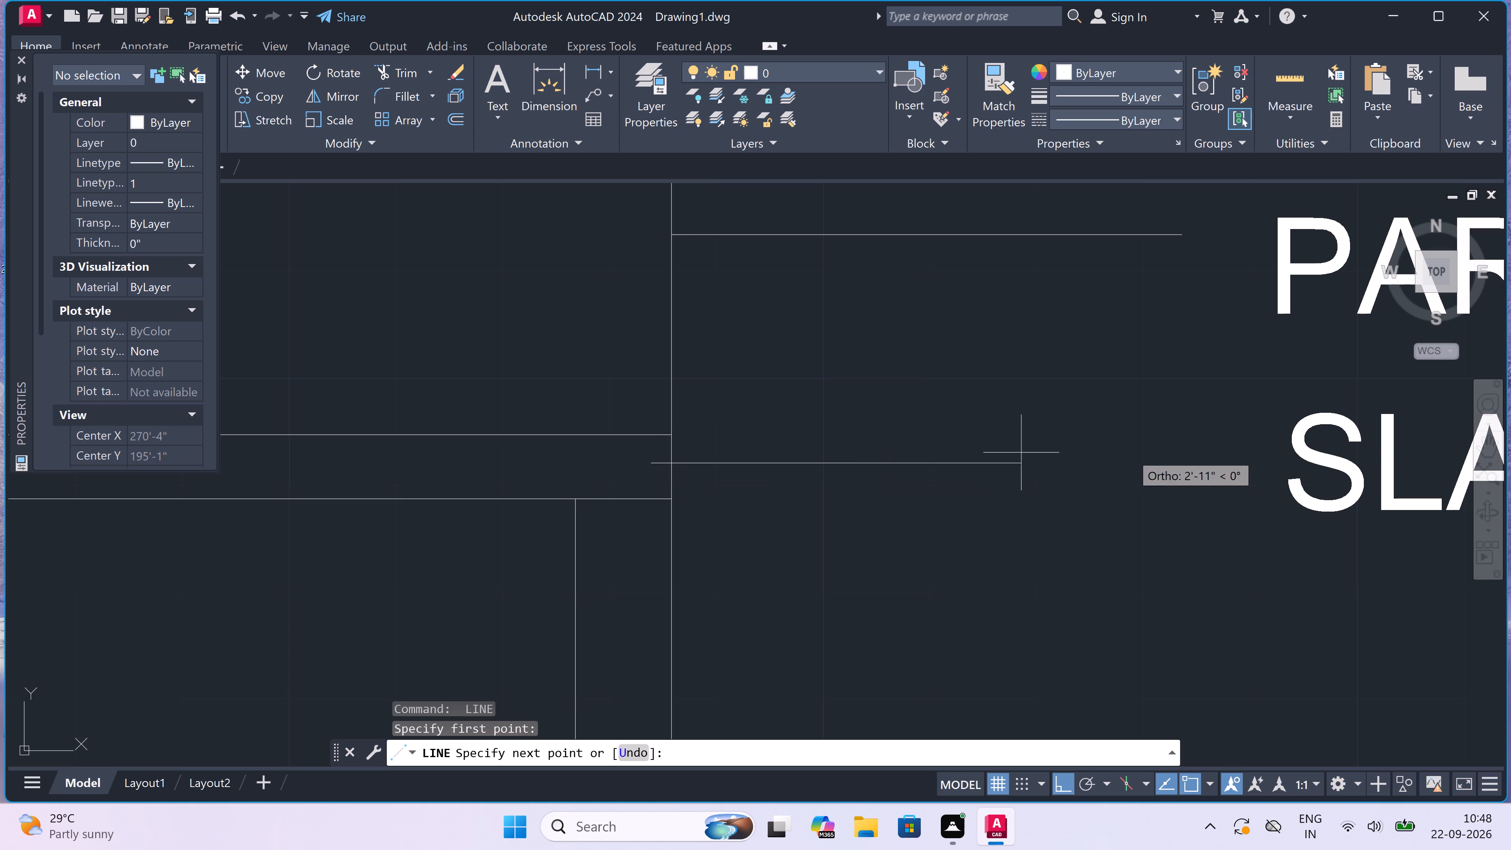
left_click(1177, 454)
key("Escape")
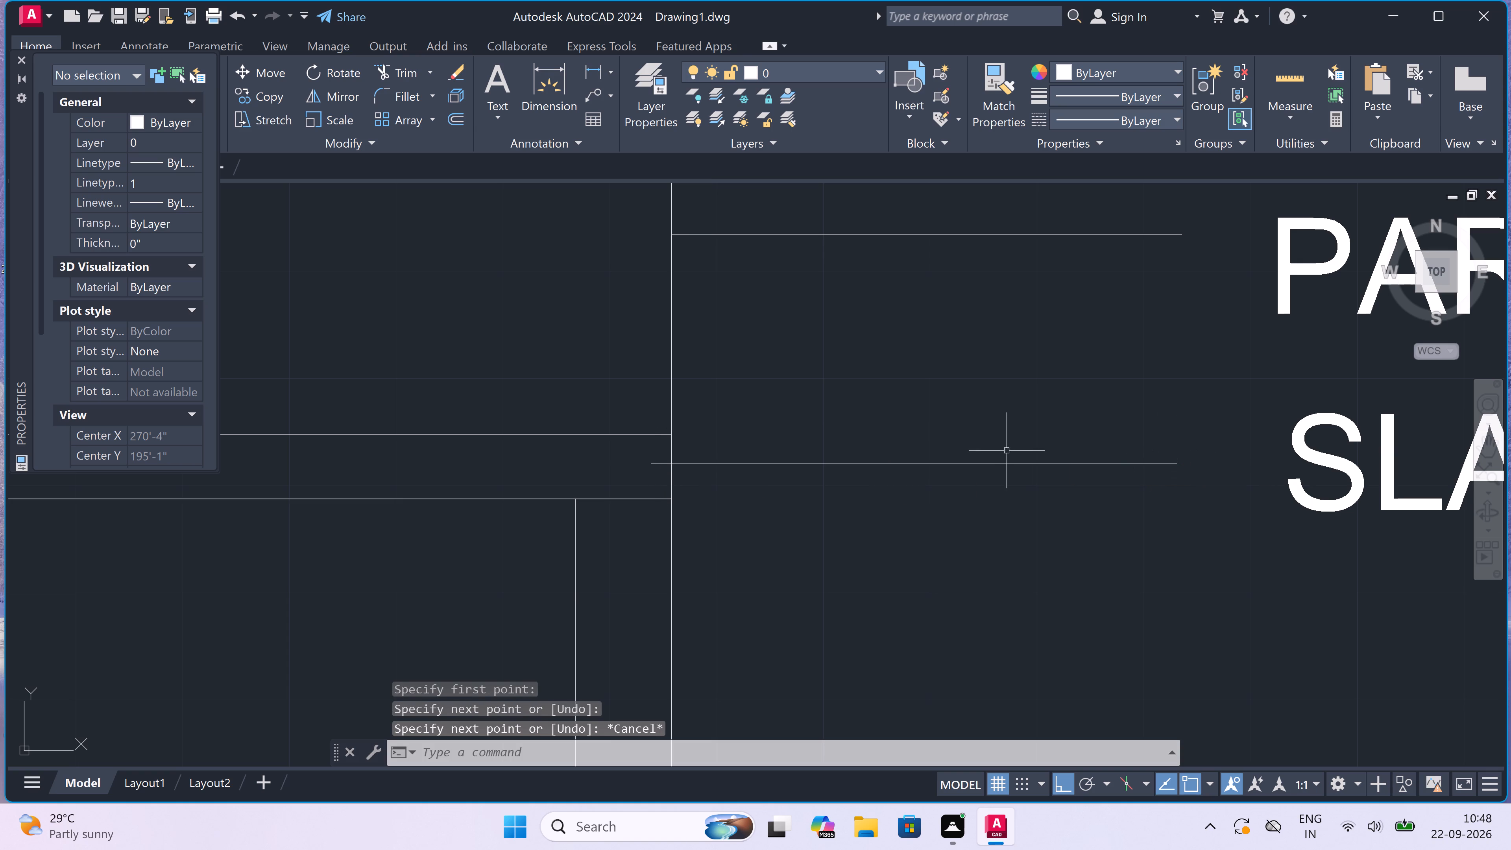
Draw the parapet's inner face as a vertical line from slab top to parapet top at the section's labelled end.
scroll(949, 453, "down", 3)
scroll(810, 300, "up", 2)
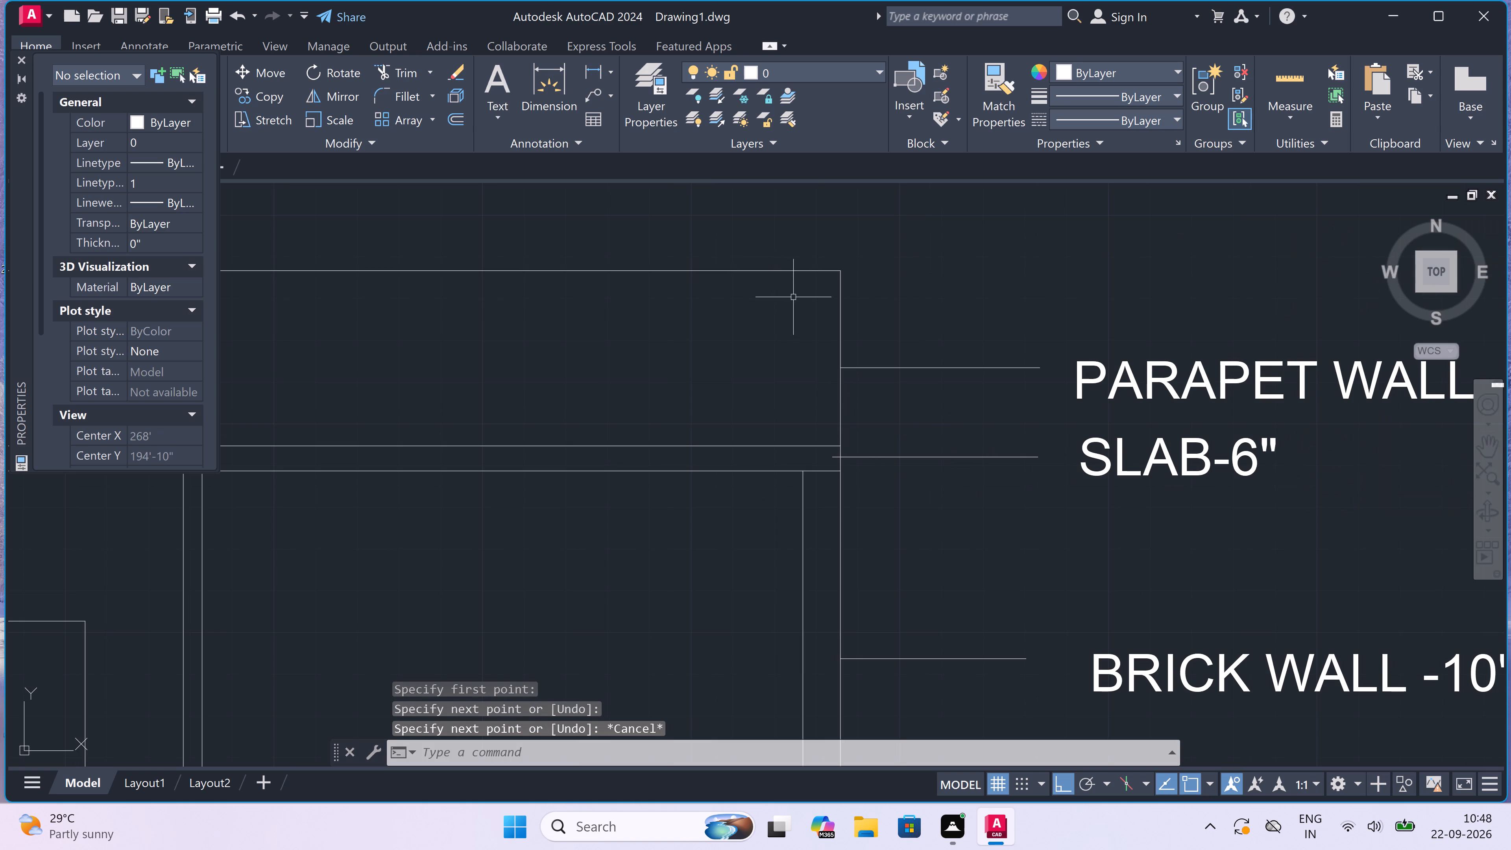
key("l")
key("space")
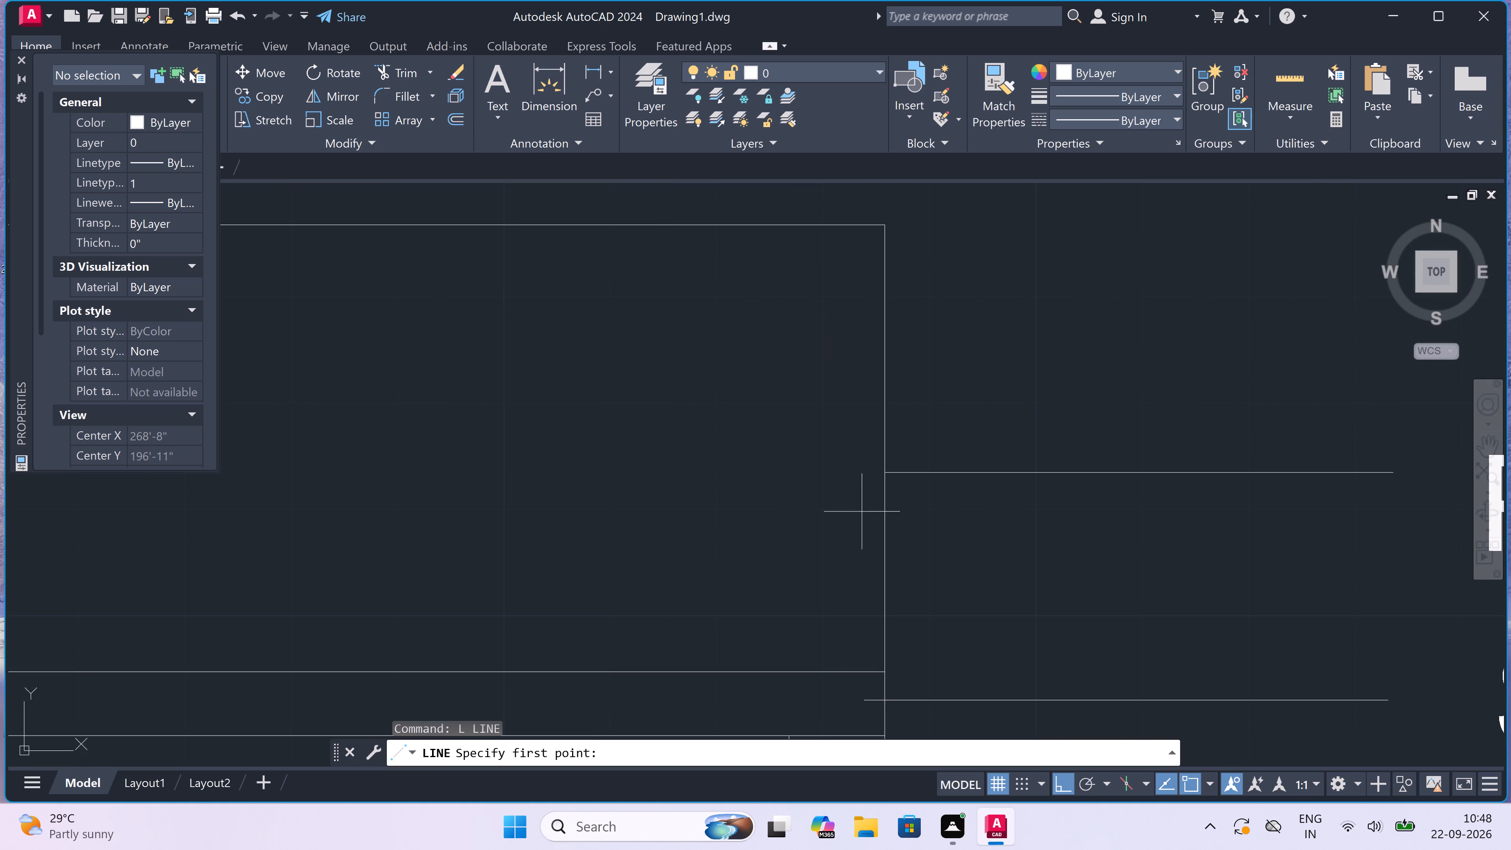
scroll(840, 576, "down", 2)
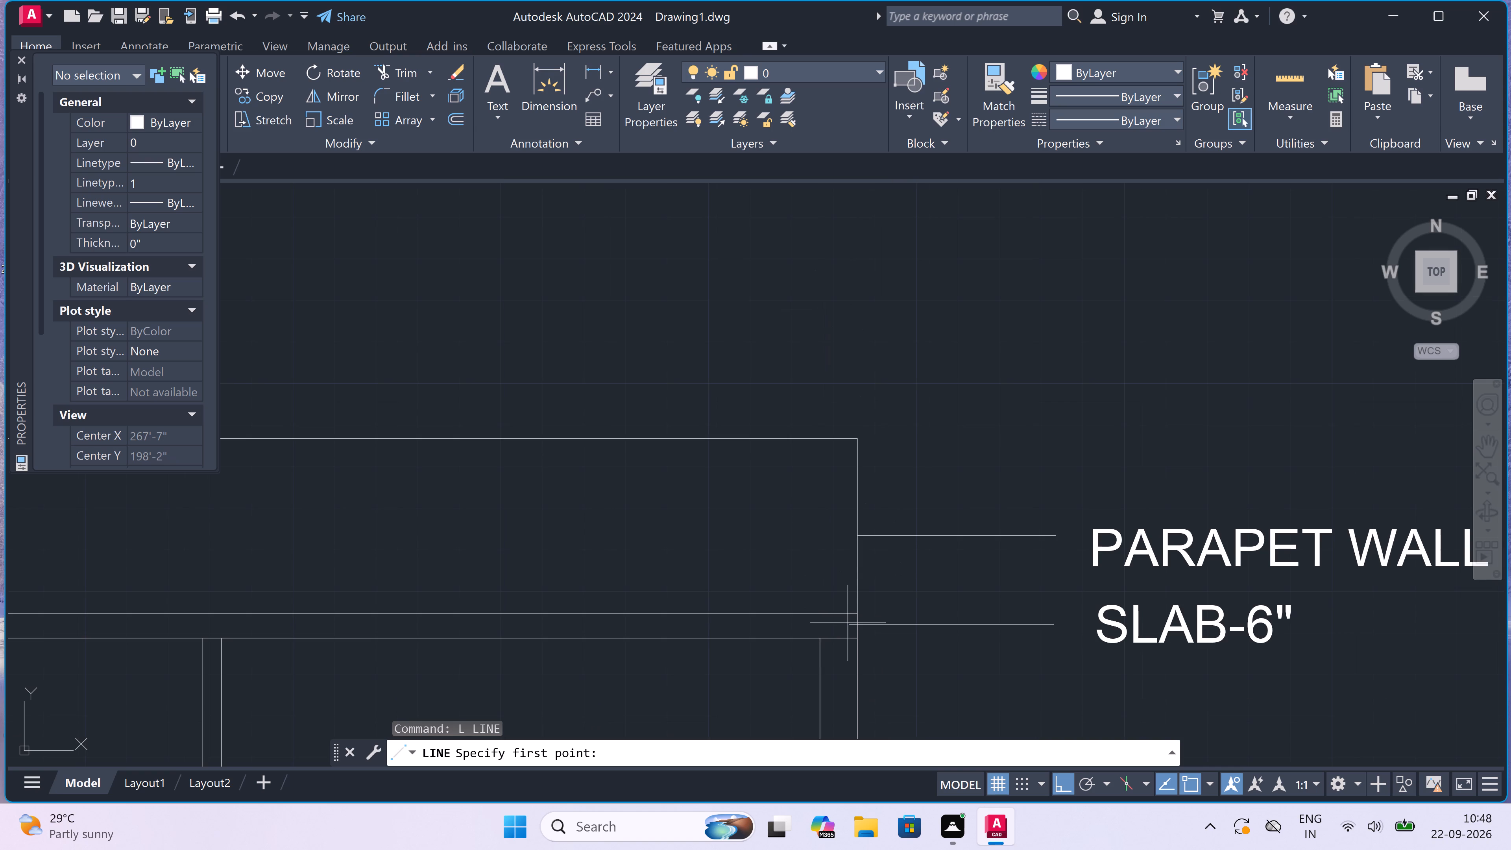
left_click(838, 615)
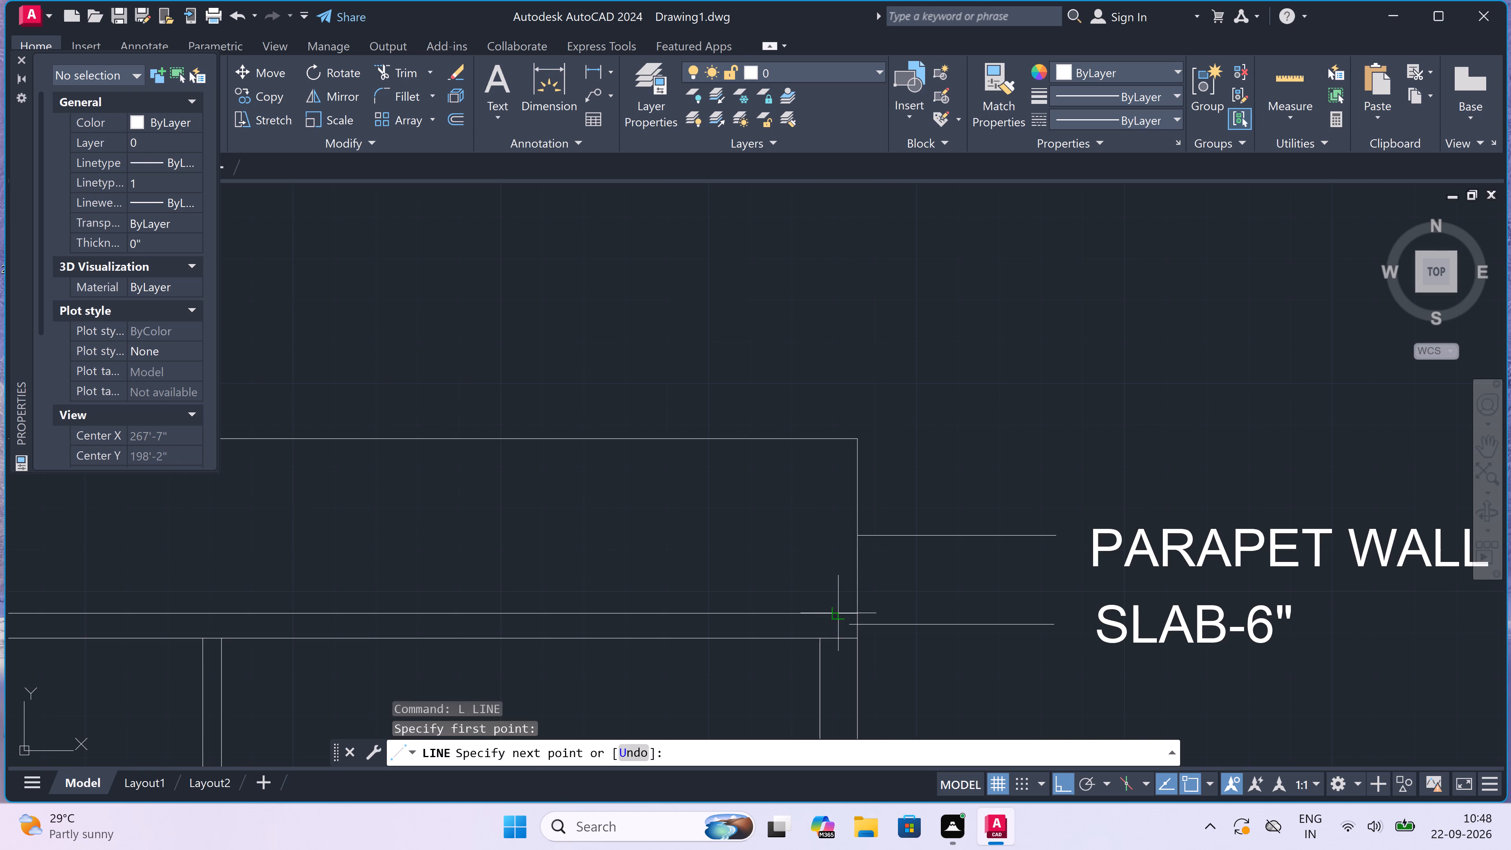
left_click(835, 437)
key("Escape")
Draw the matching vertical inner-face line of the parapet, from slab top to parapet top, at the section's opposite end.
scroll(837, 435, "down", 4)
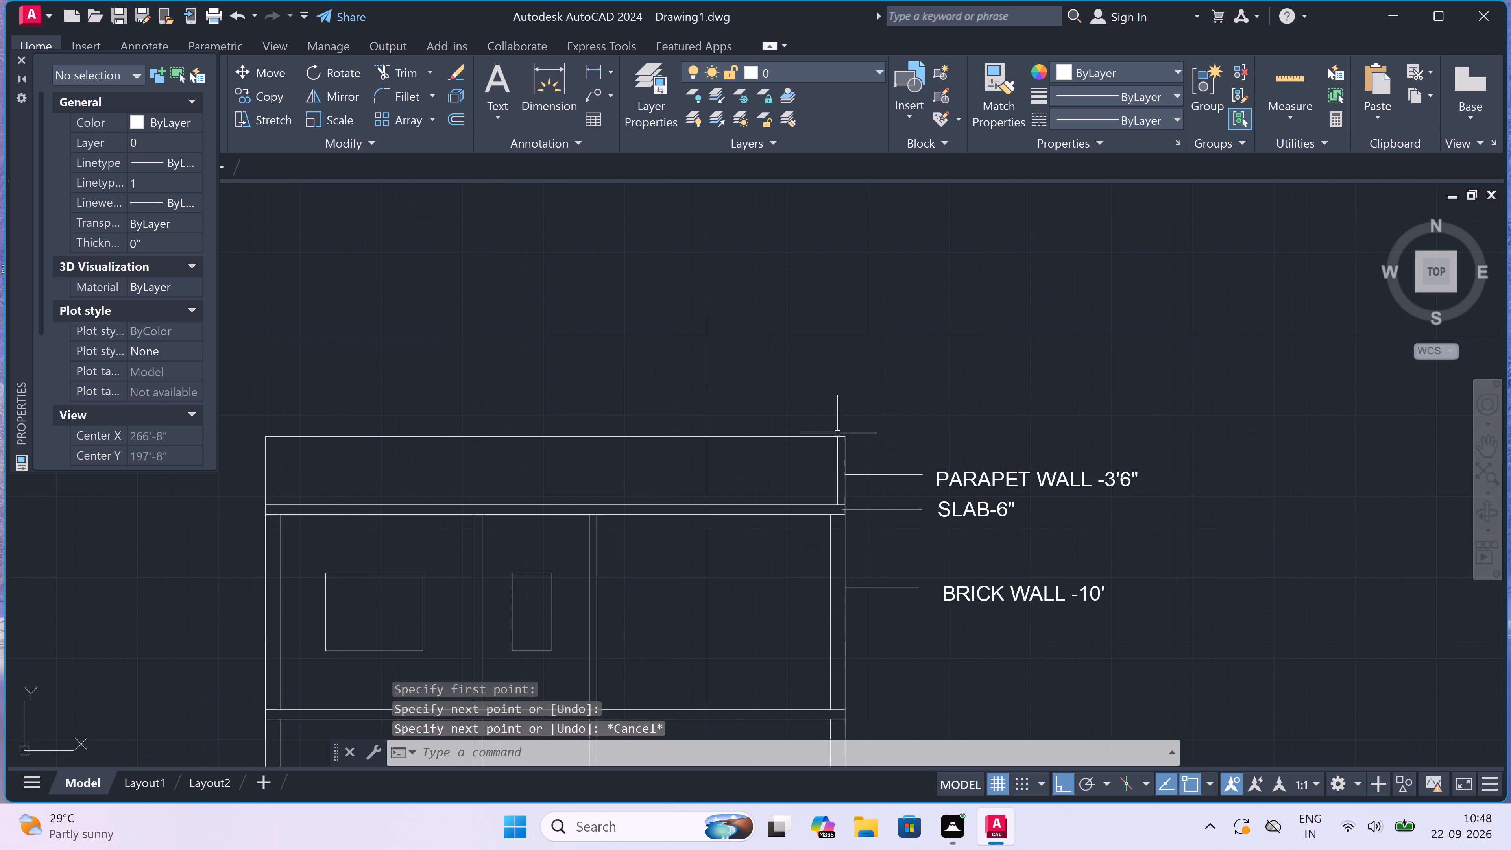
scroll(837, 433, "down", 2)
scroll(676, 443, "up", 2)
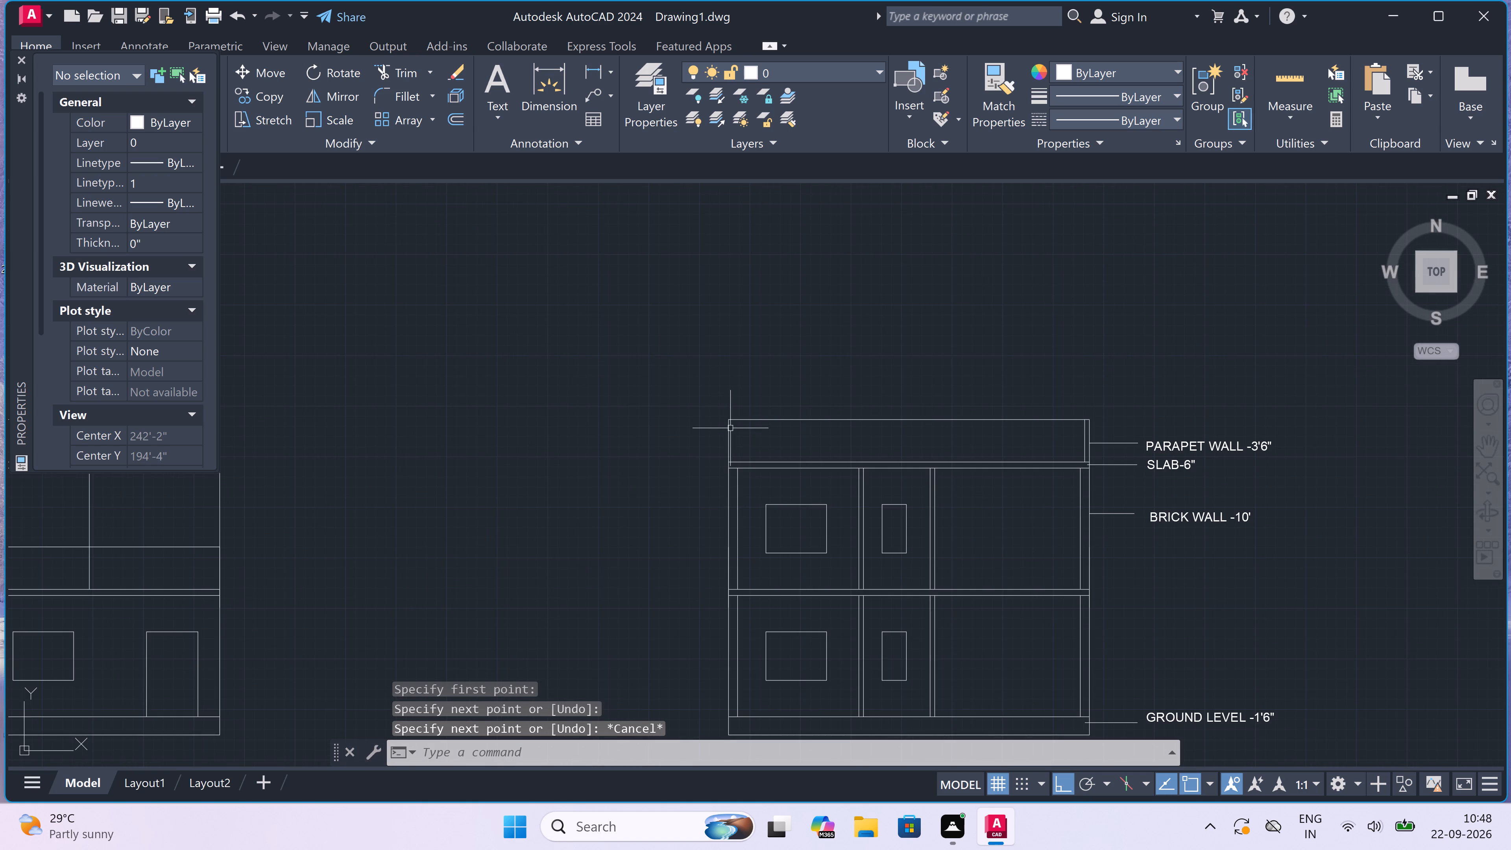
scroll(731, 428, "up", 3)
key("space")
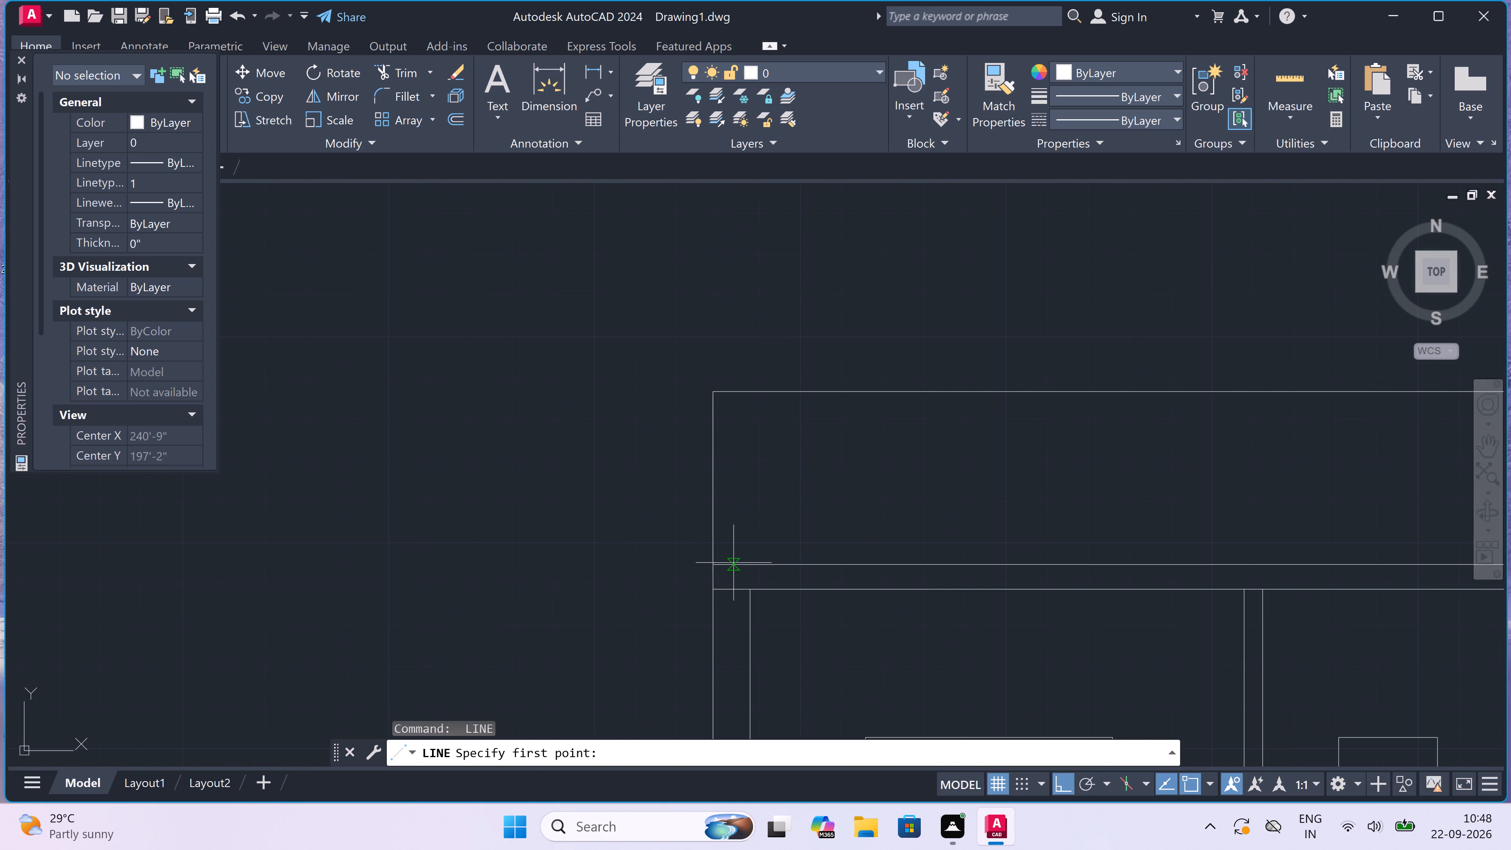
left_click_drag(734, 564, 736, 556)
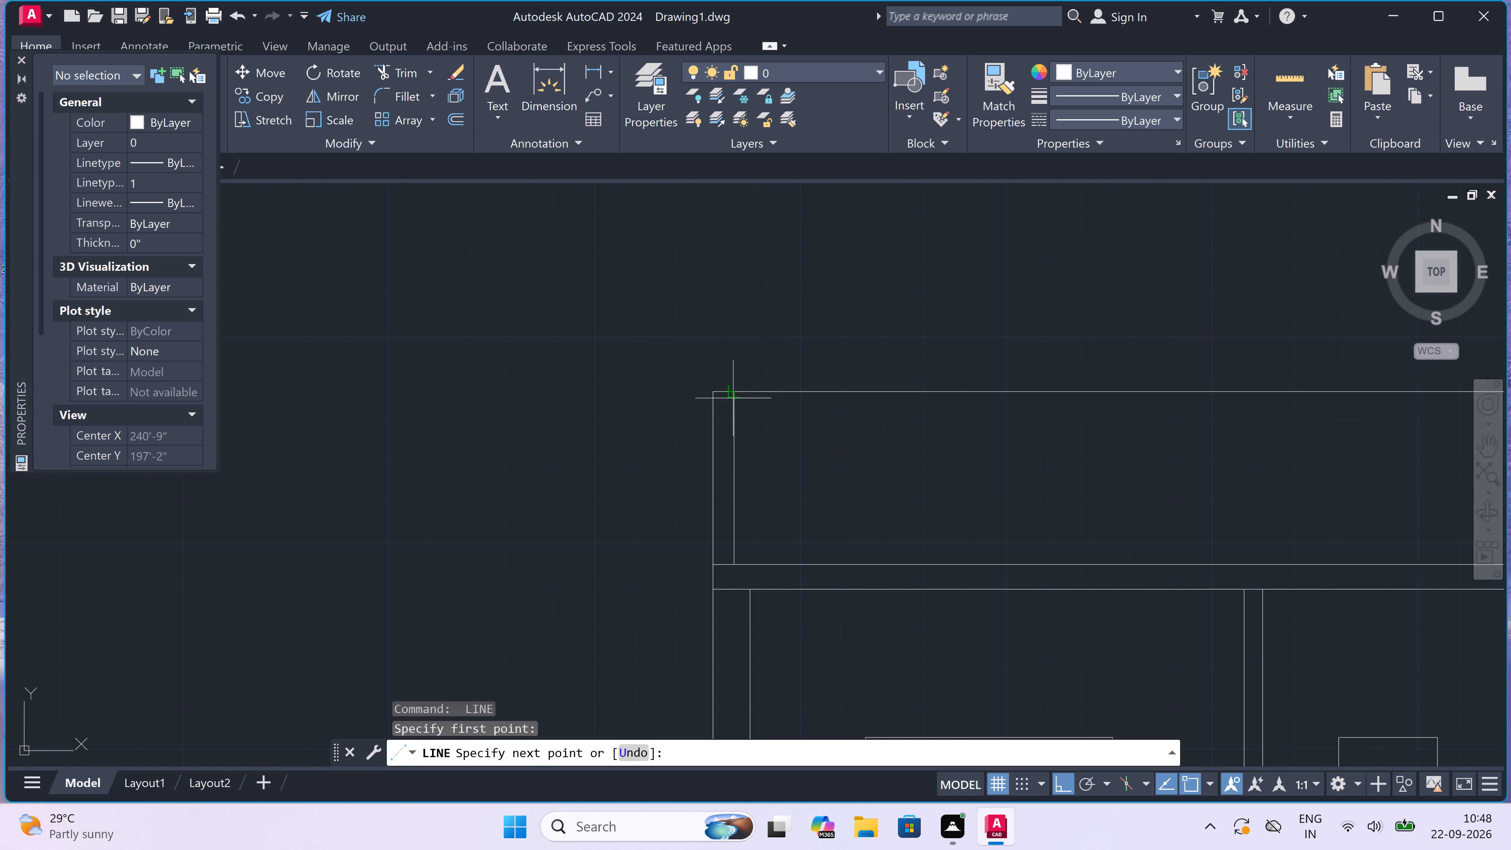
left_click(733, 397)
key("Escape")
With Ortho off, draw a small closed triangle about 3" across inside the section's base band, near its lower left corner.
scroll(733, 394, "down", 1)
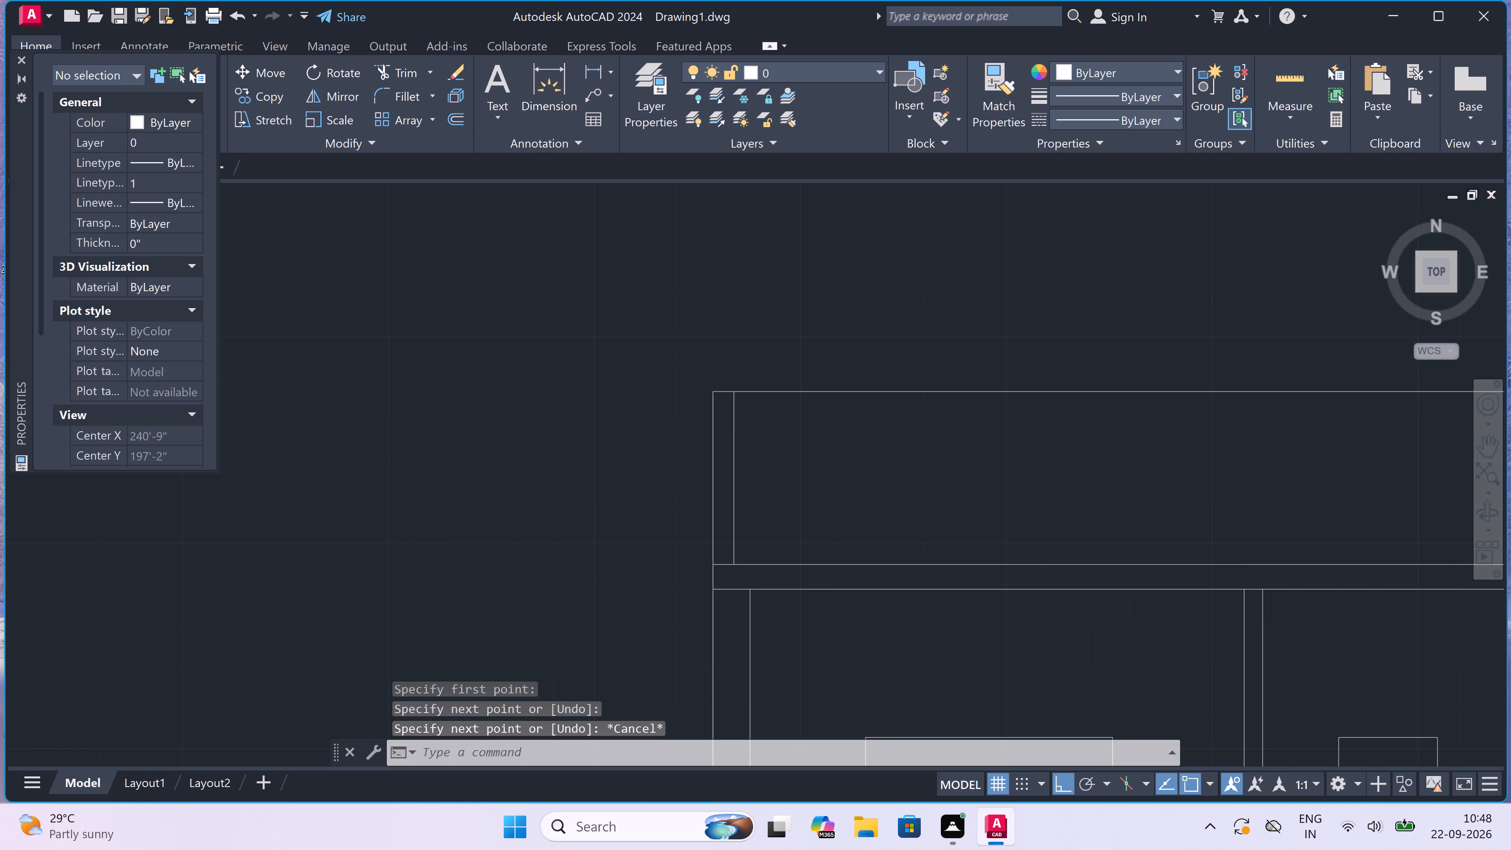
scroll(733, 394, "down", 3)
scroll(765, 409, "up", 2)
scroll(765, 409, "down", 2)
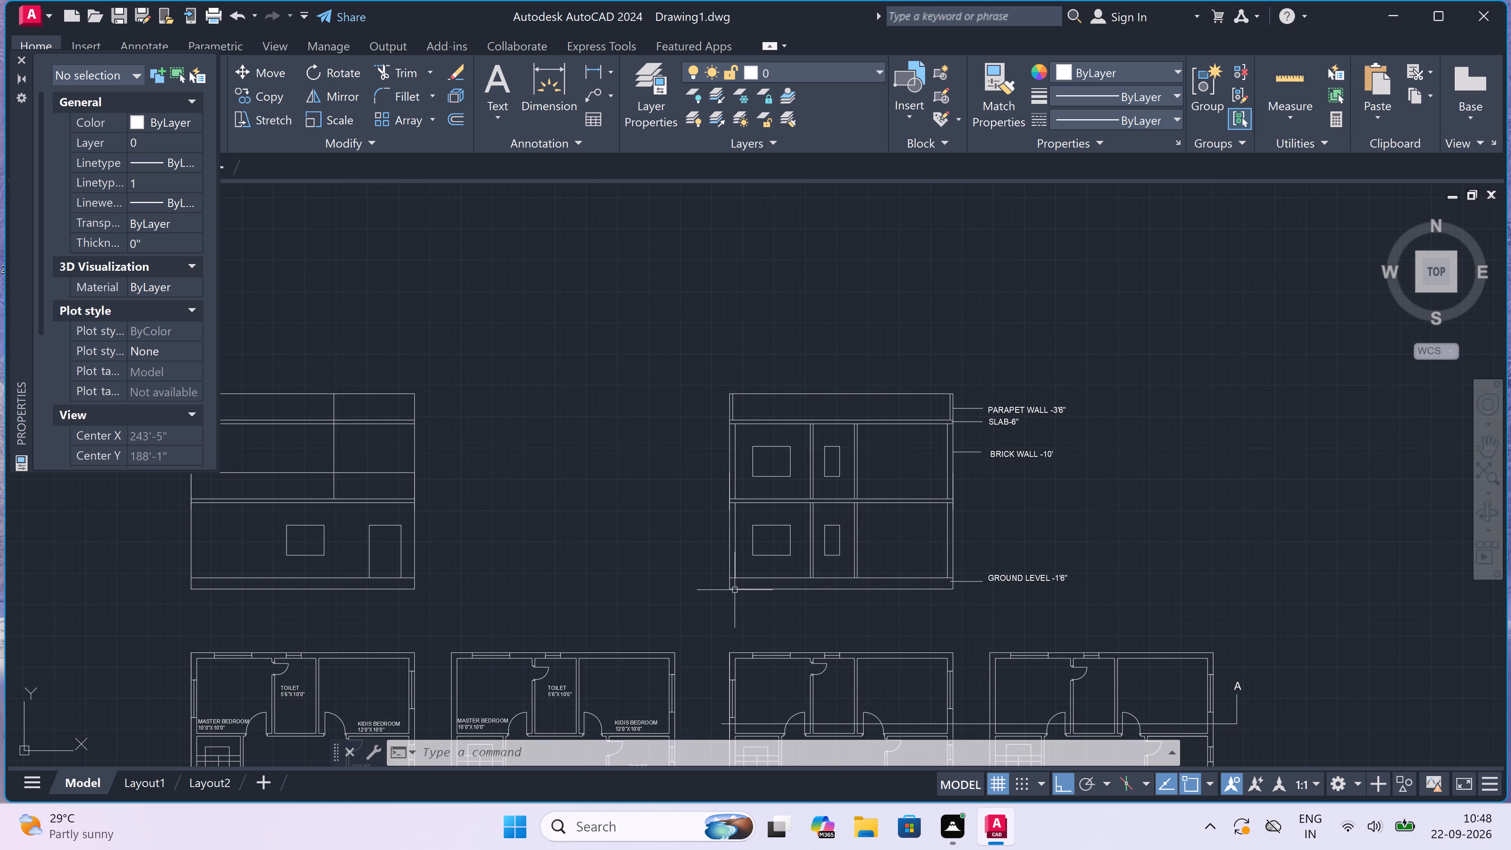
scroll(734, 588, "up", 6)
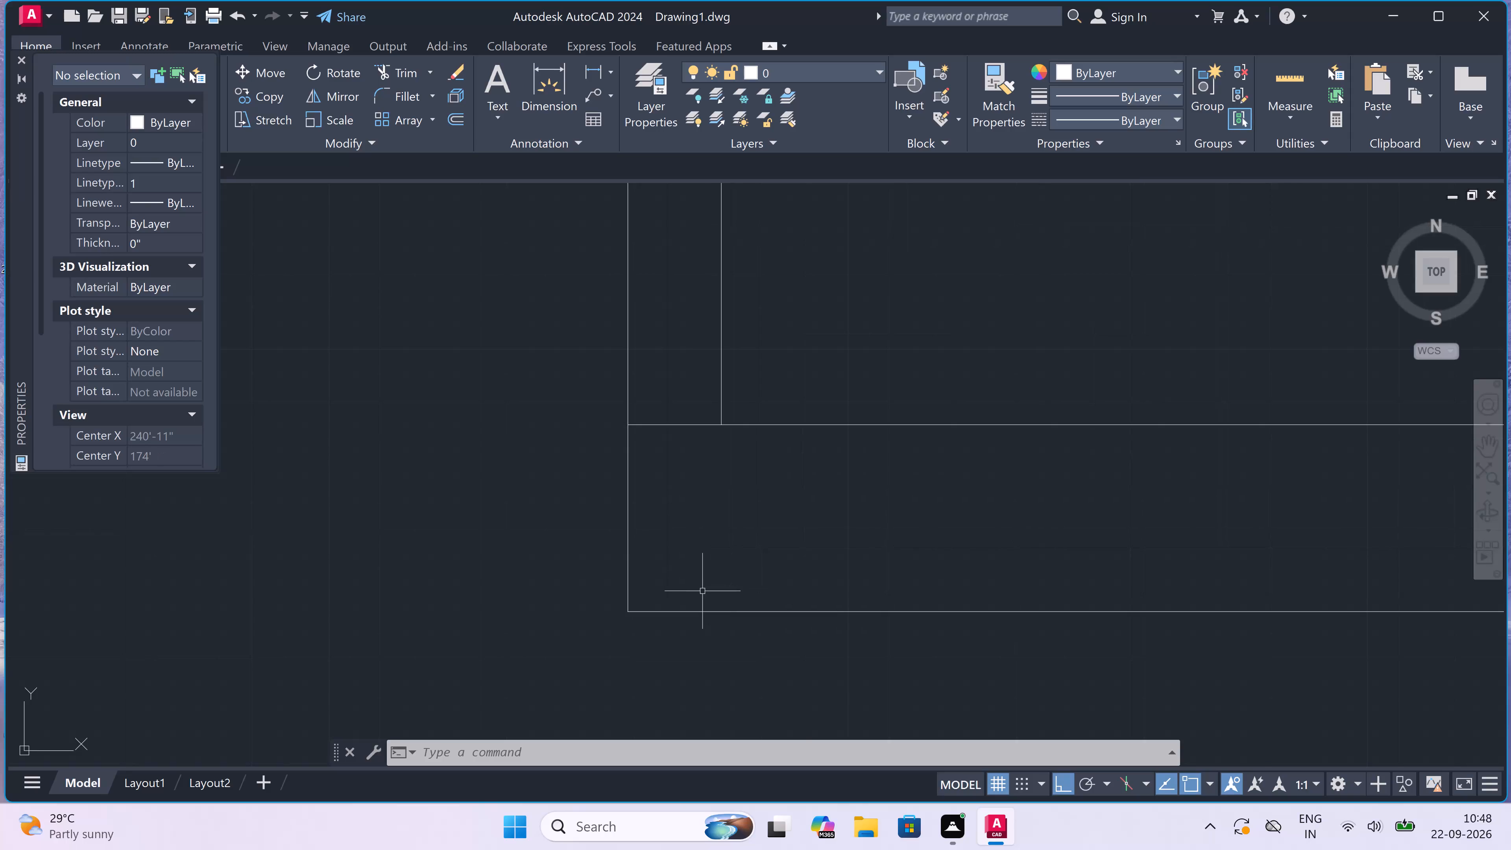
type("L")
key("space")
scroll(677, 583, "up", 1)
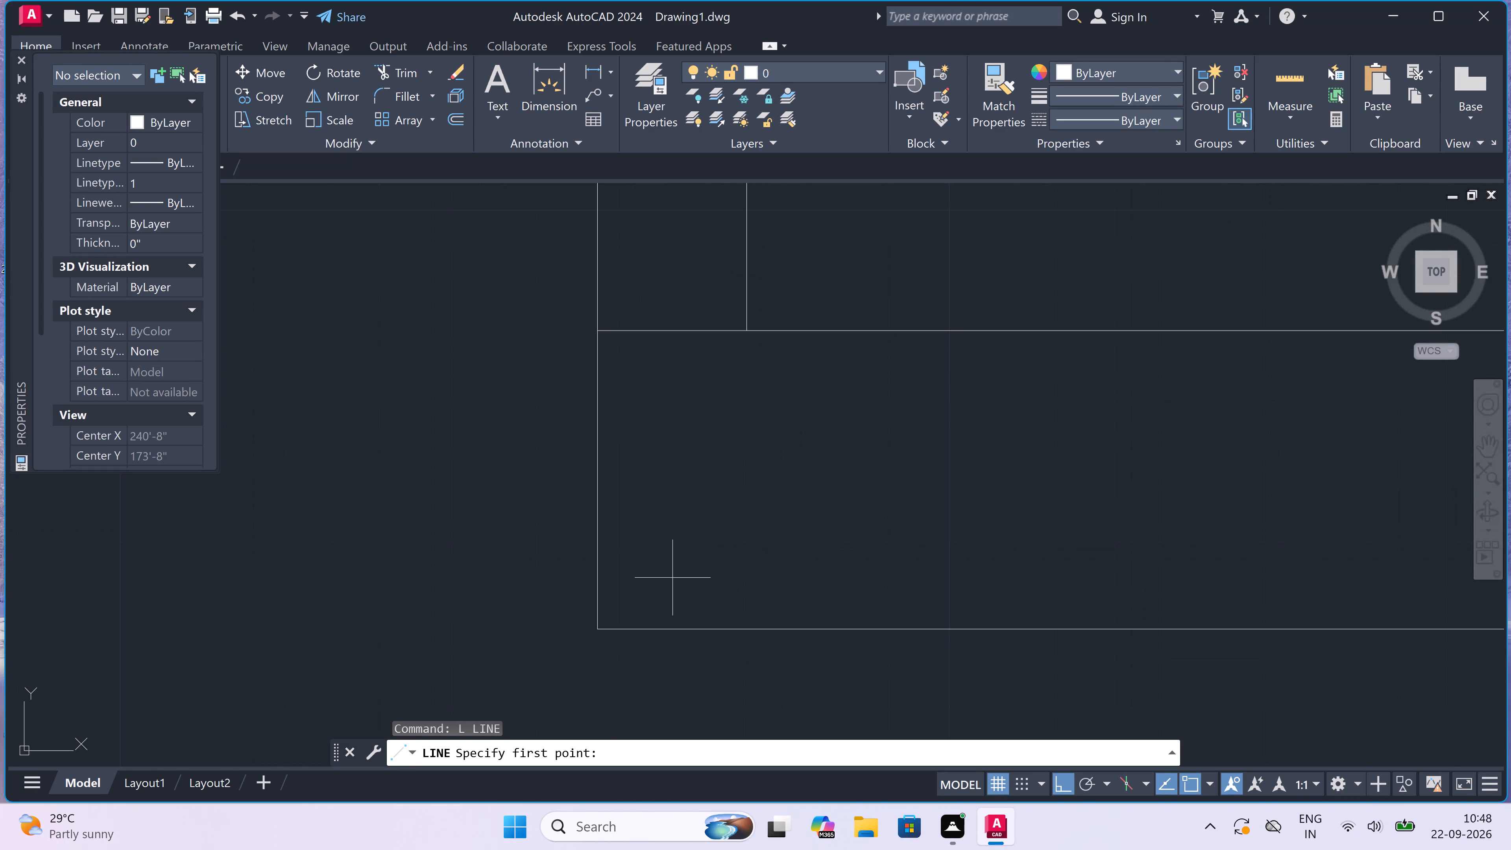
left_click(652, 578)
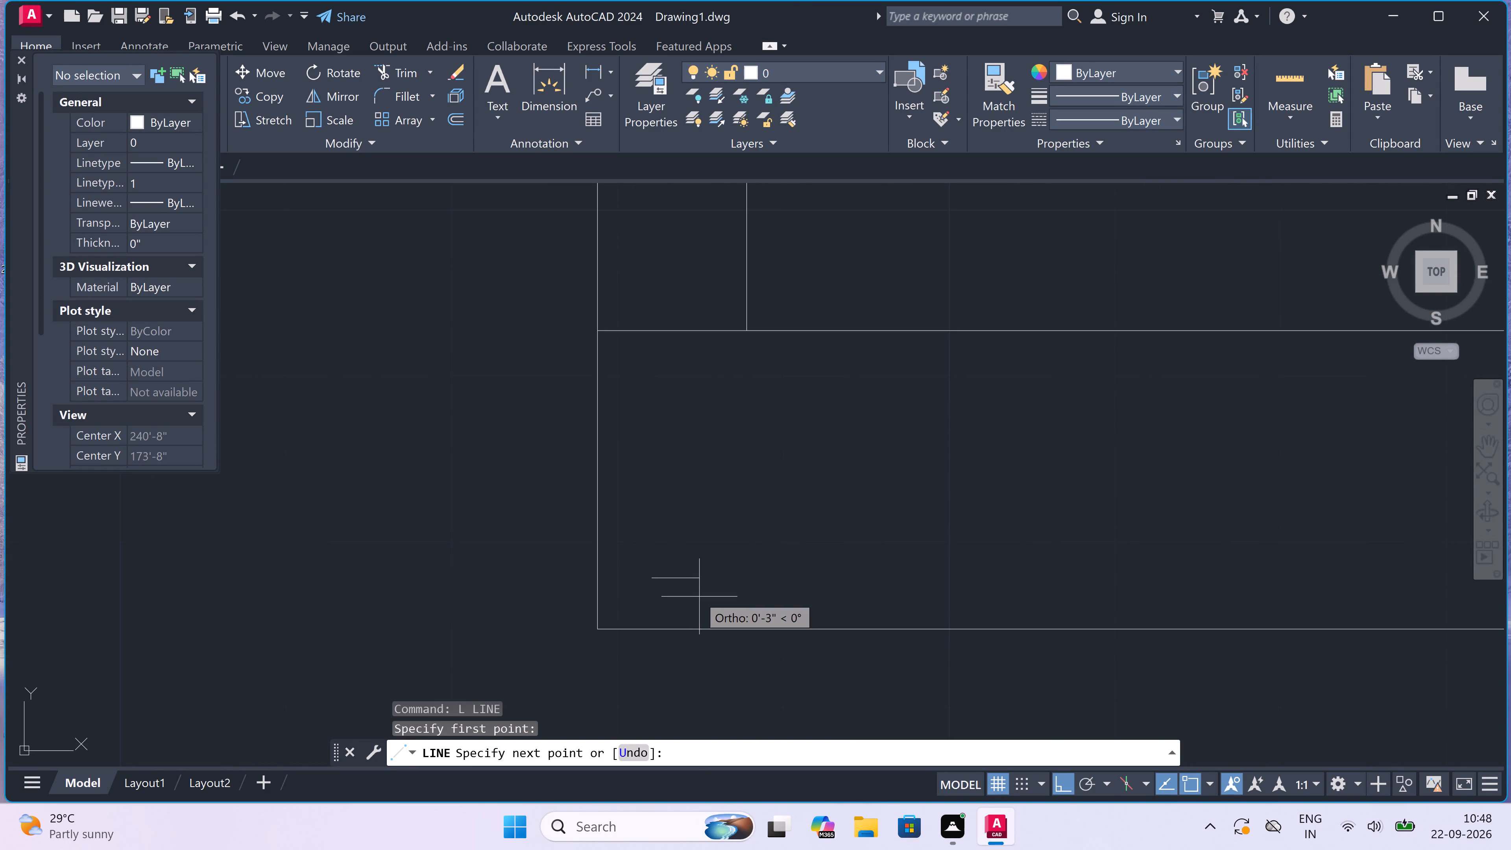
key("F8")
left_click(695, 600)
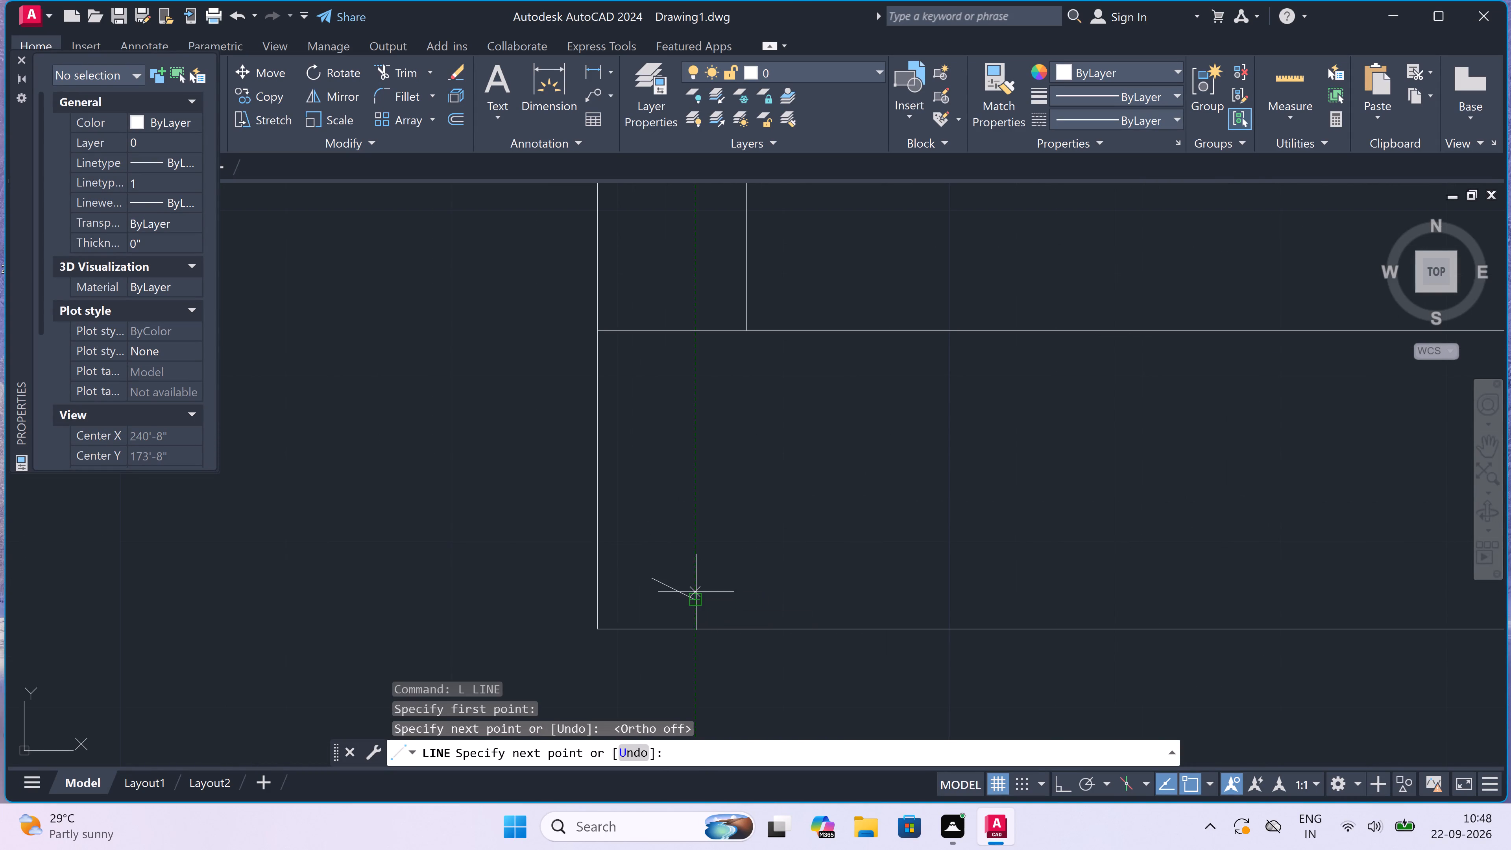
double_click(691, 556)
left_click(655, 575)
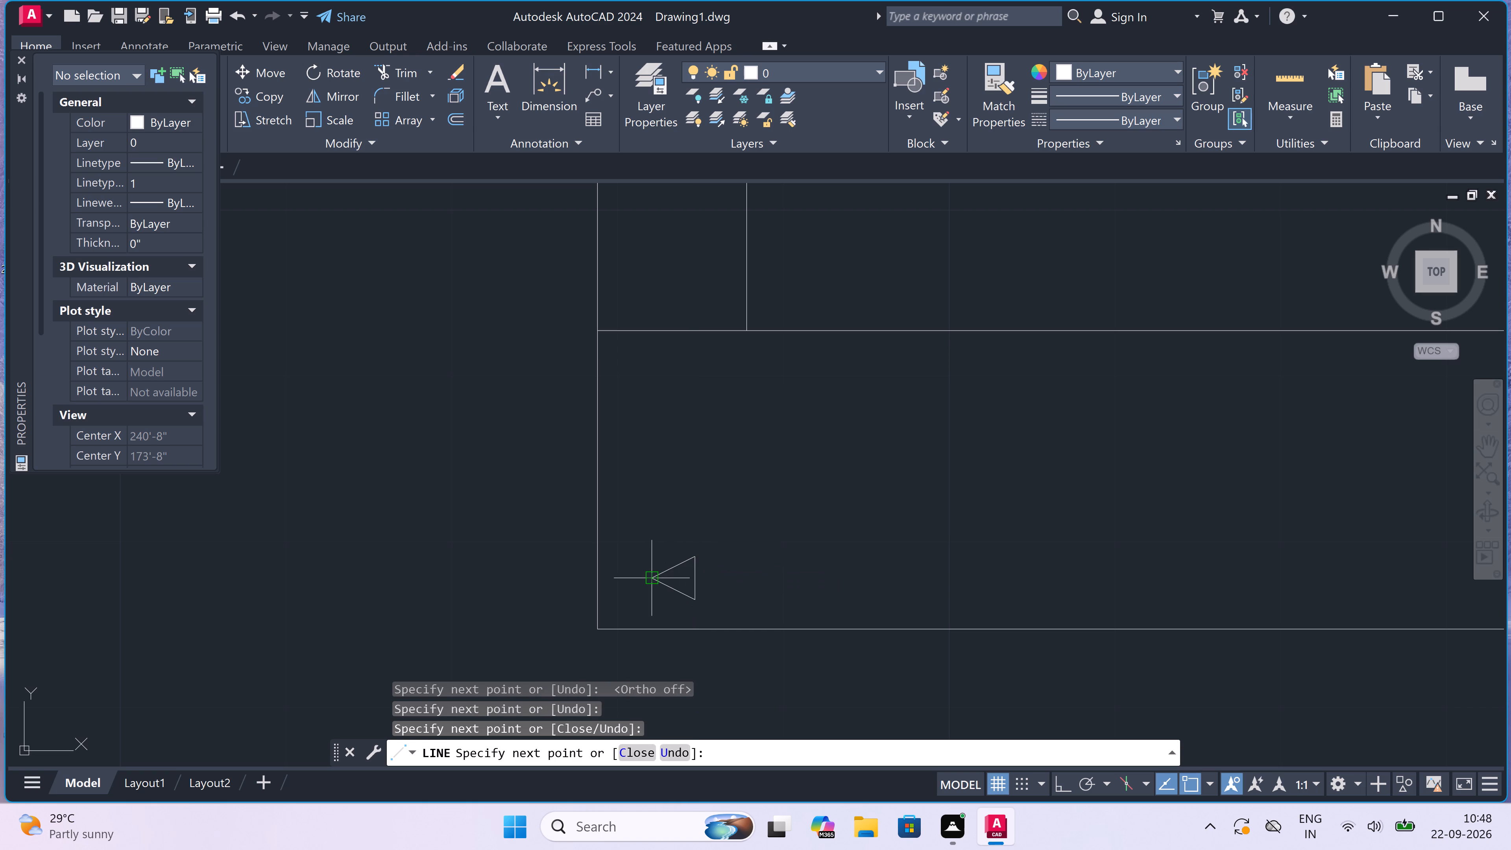
Copy the small triangle to five scattered spots in two staggered rows near the left end of the section's base band.
key("Escape")
left_click_drag(702, 559, 696, 564)
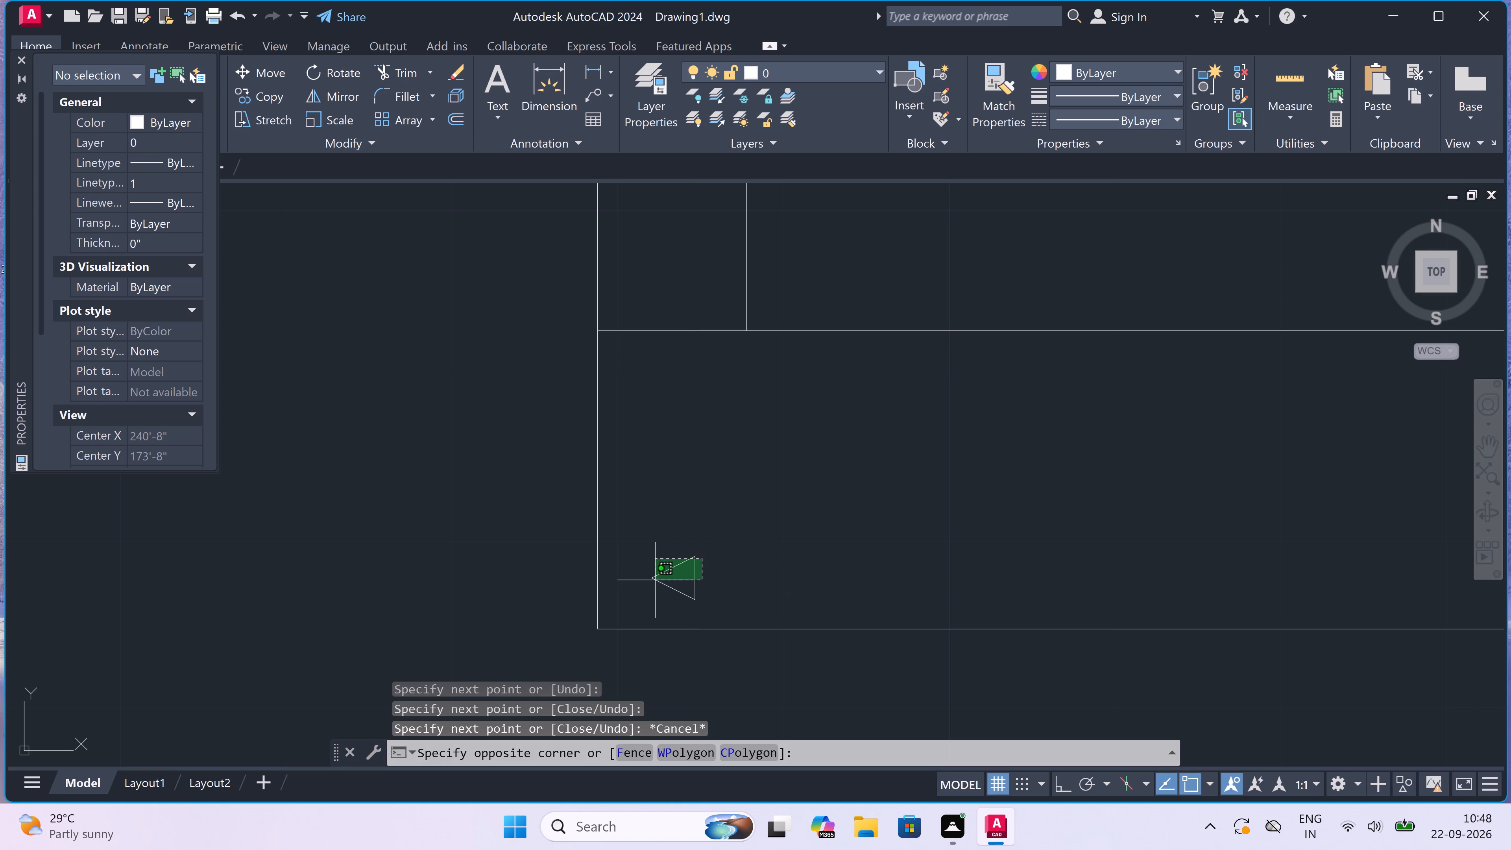
left_click(655, 580)
left_click(271, 92)
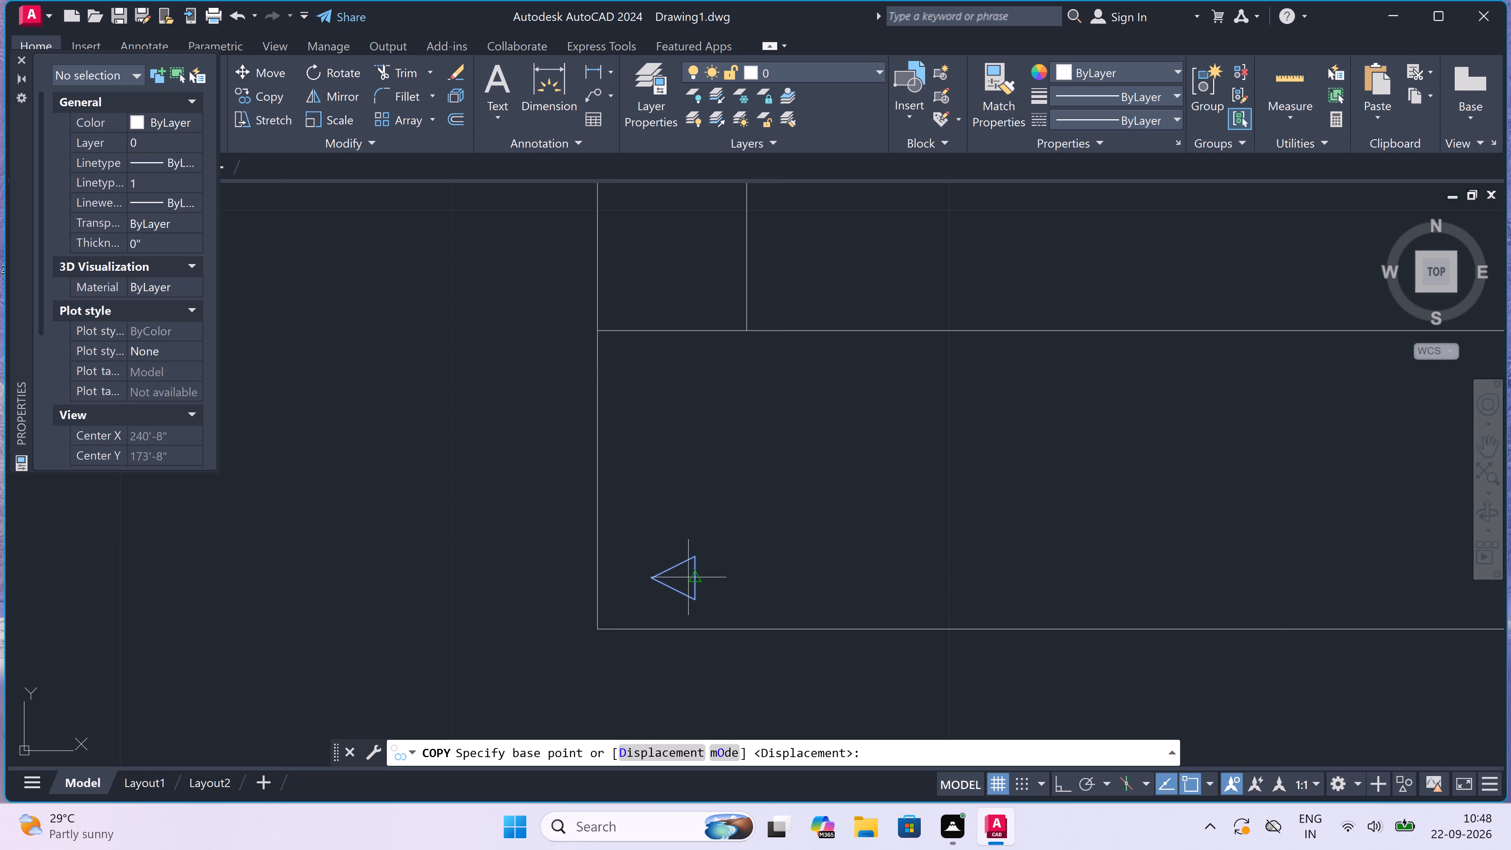
left_click_drag(675, 577, 680, 571)
scroll(687, 532, "down", 2)
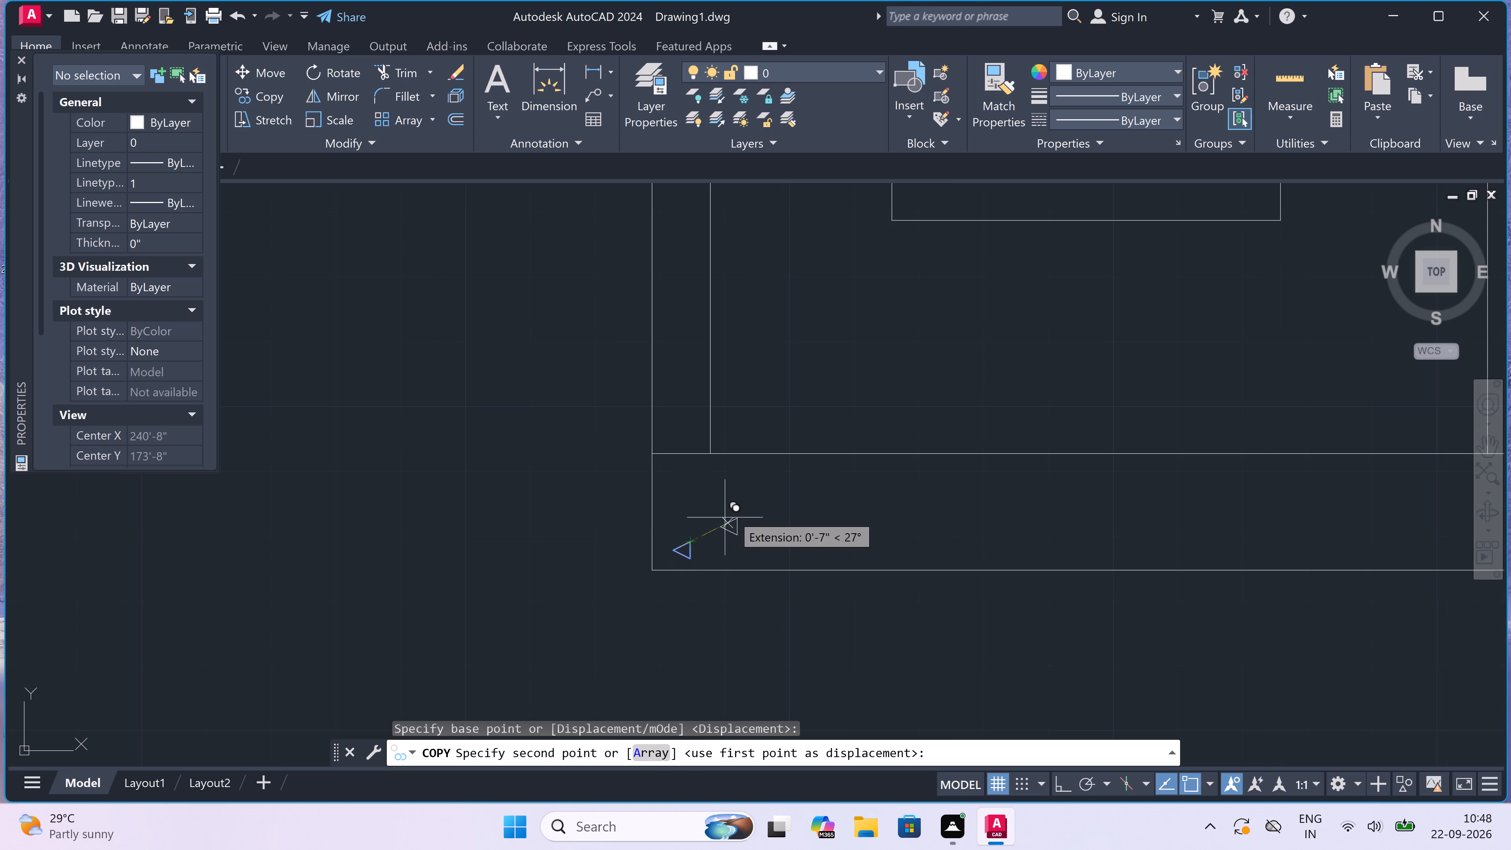
left_click_drag(729, 486, 735, 486)
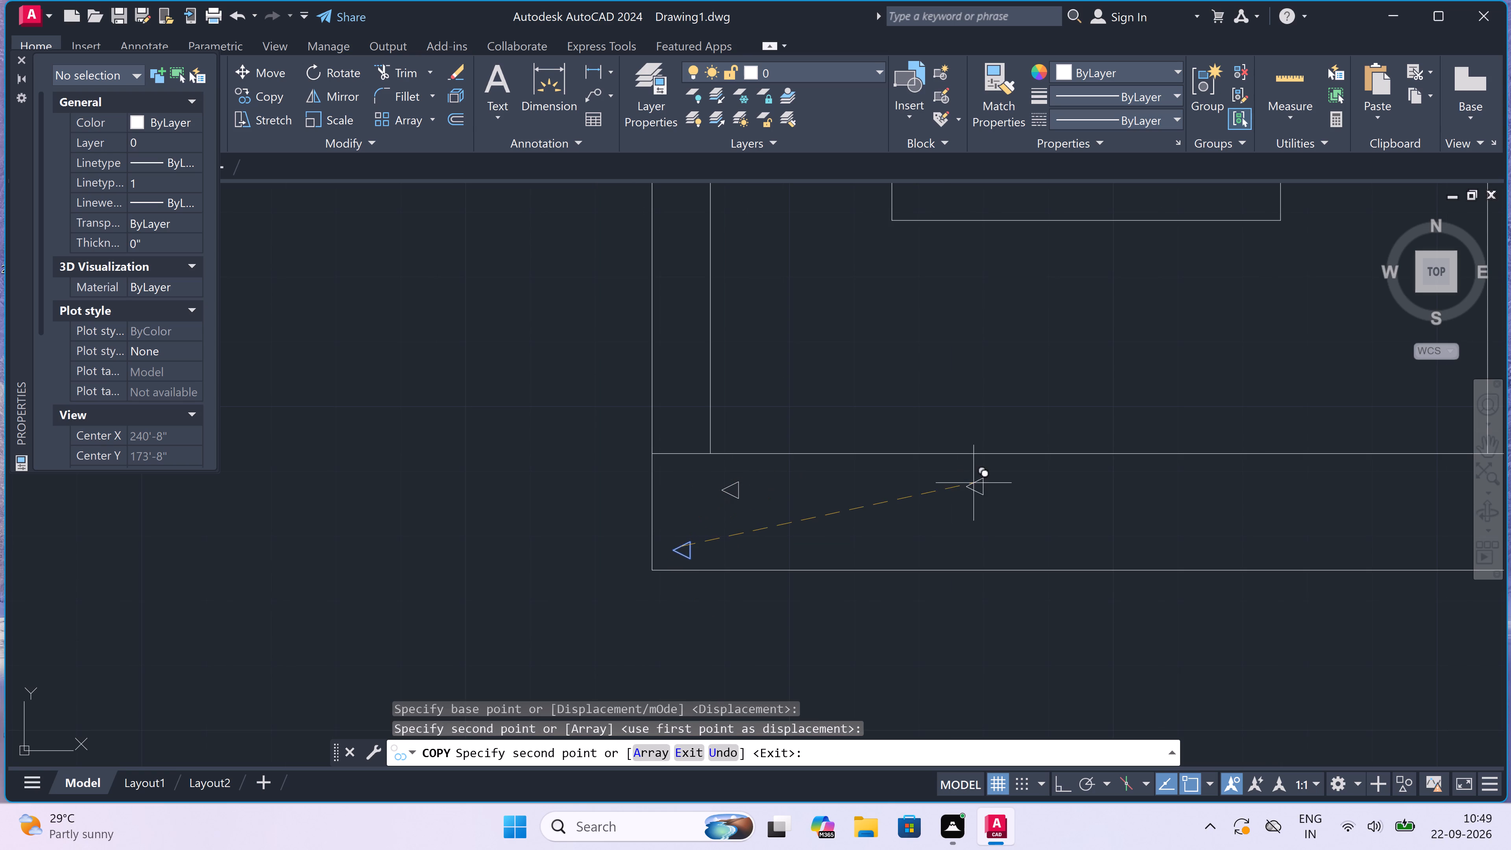
left_click(990, 480)
left_click(862, 481)
left_click(814, 536)
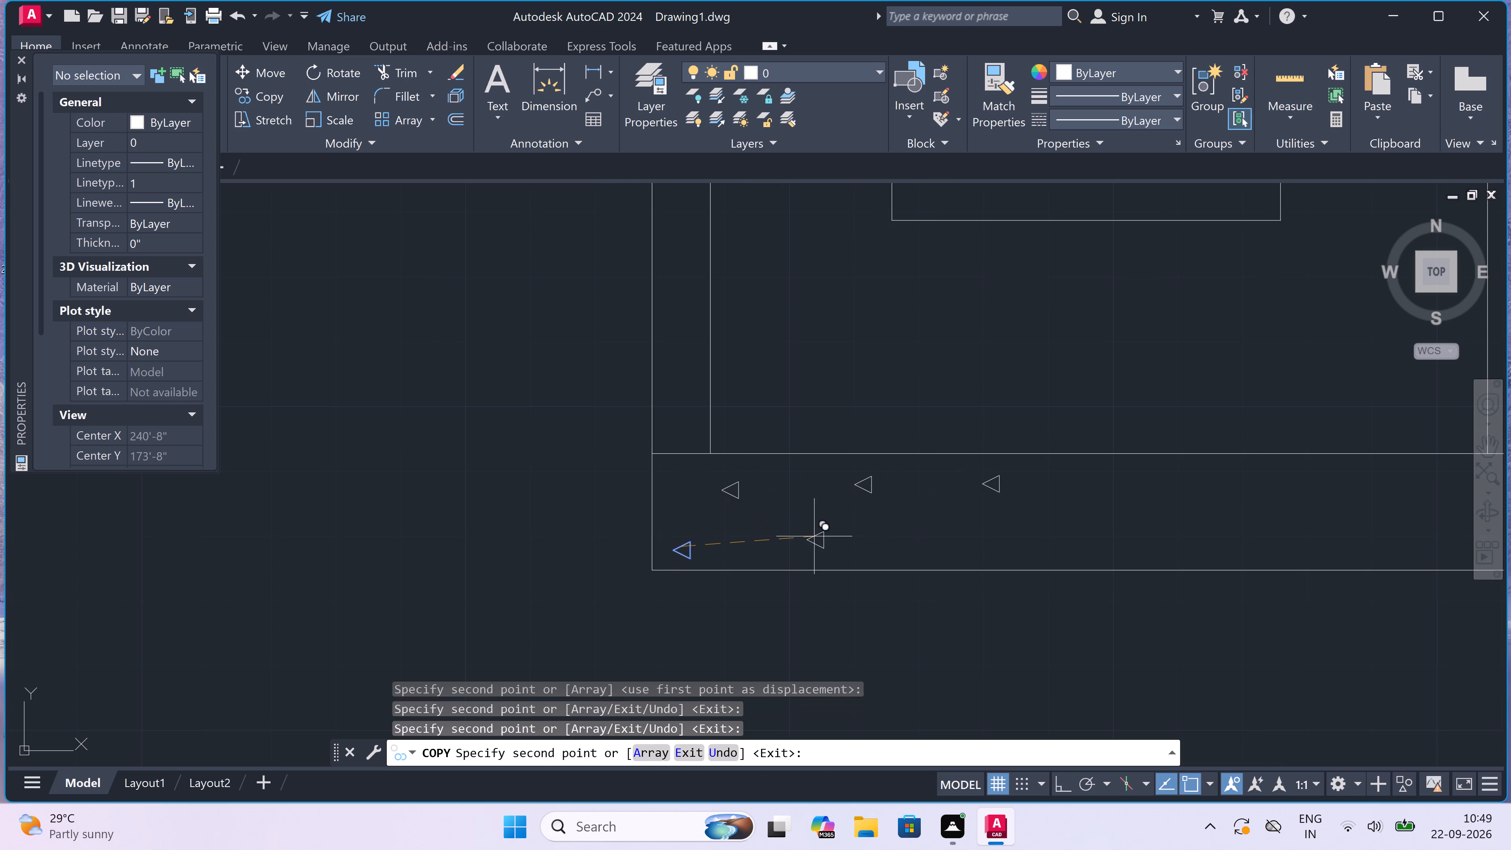
left_click(940, 533)
Place eight more triangle copies in two staggered rows, filling the base band up to the section's first partition wall.
scroll(754, 541, "down", 1)
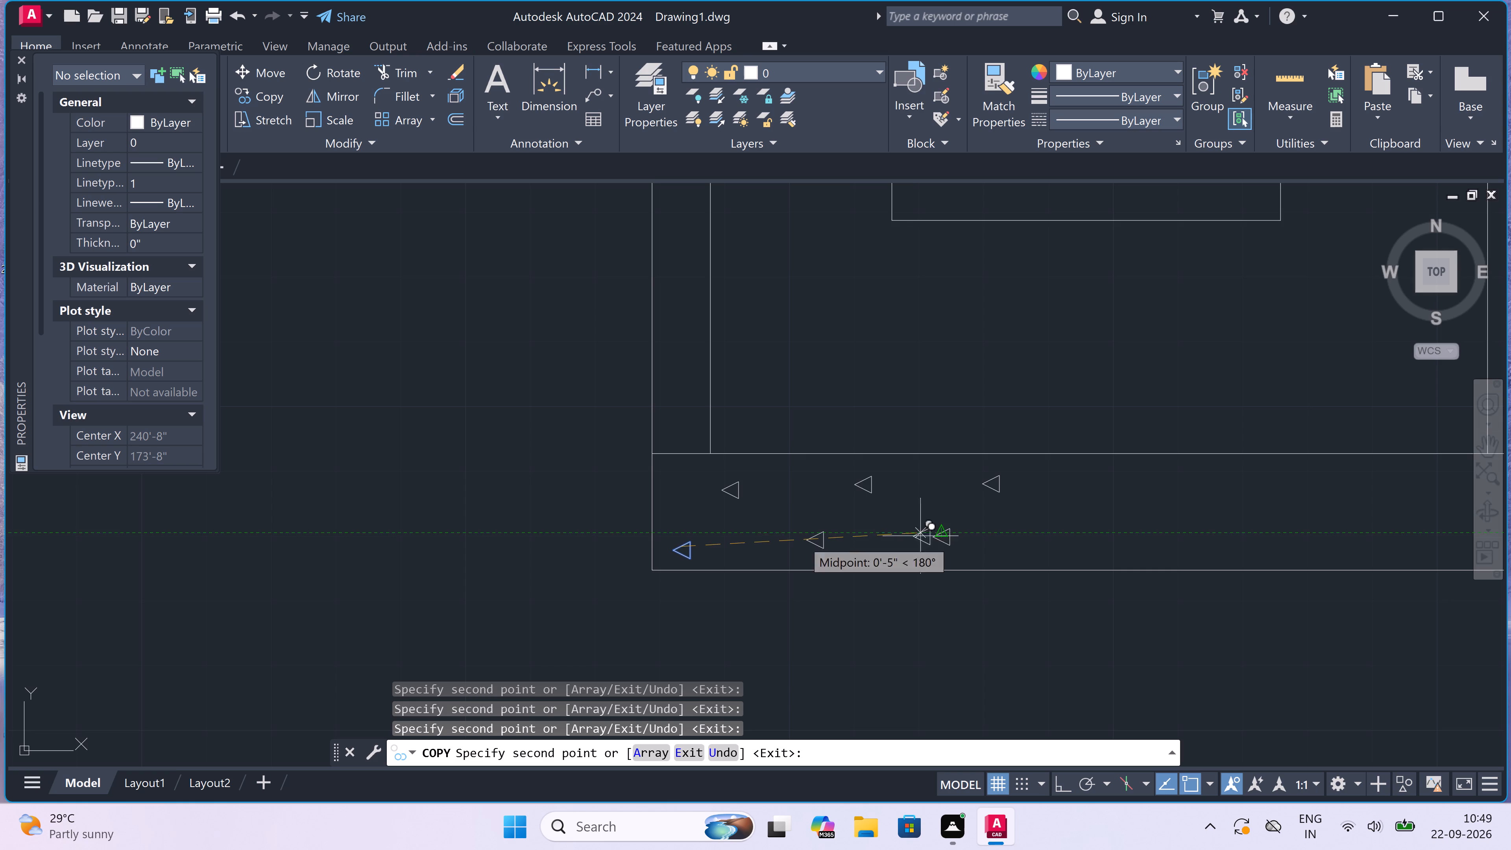
scroll(771, 541, "down", 2)
scroll(861, 527, "up", 1)
scroll(824, 530, "up", 2)
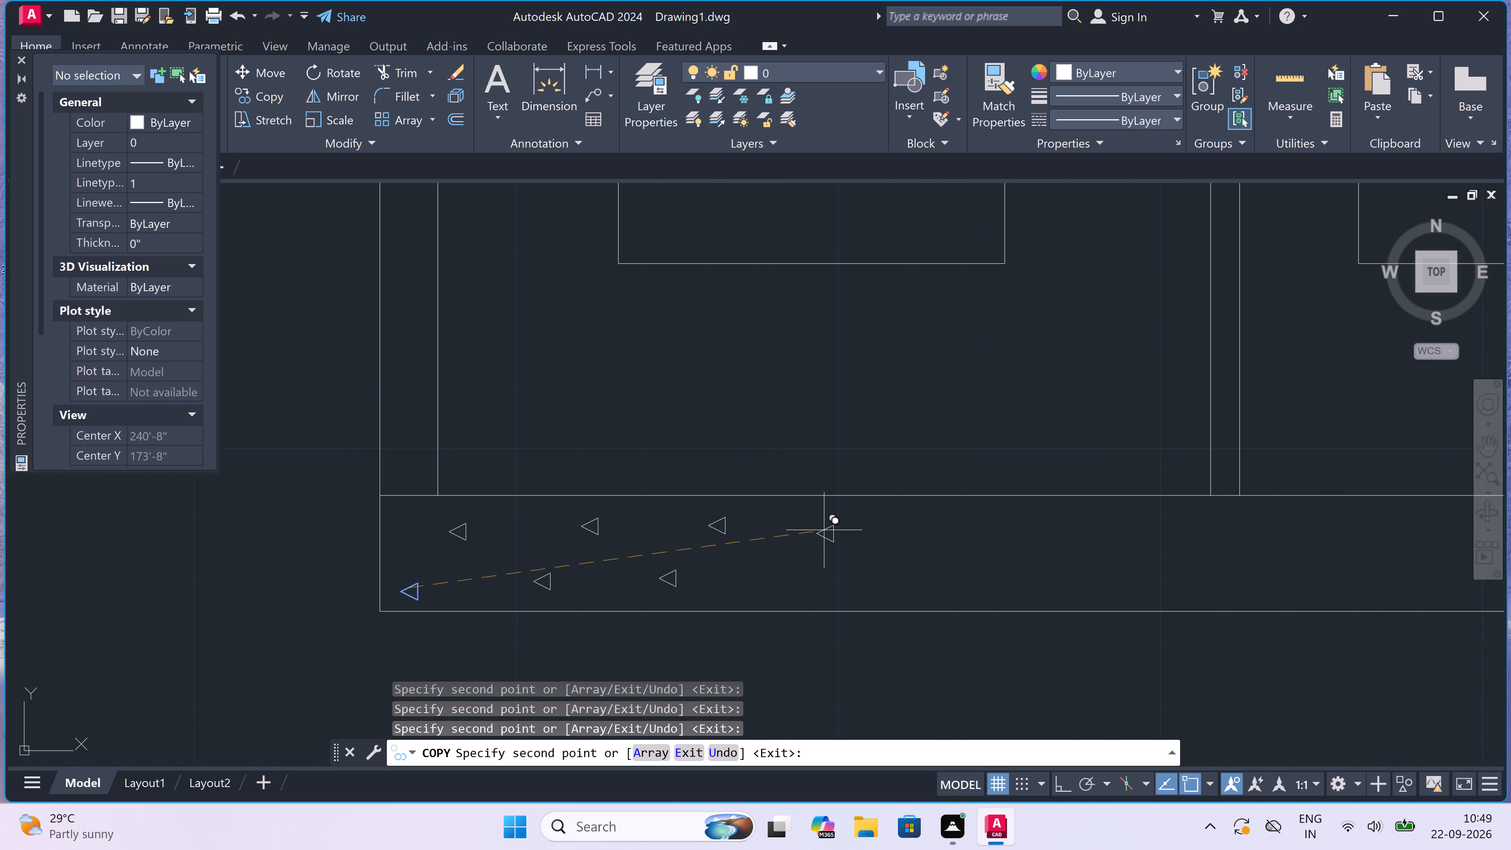
left_click_drag(816, 527, 820, 527)
left_click(933, 526)
left_click(1200, 523)
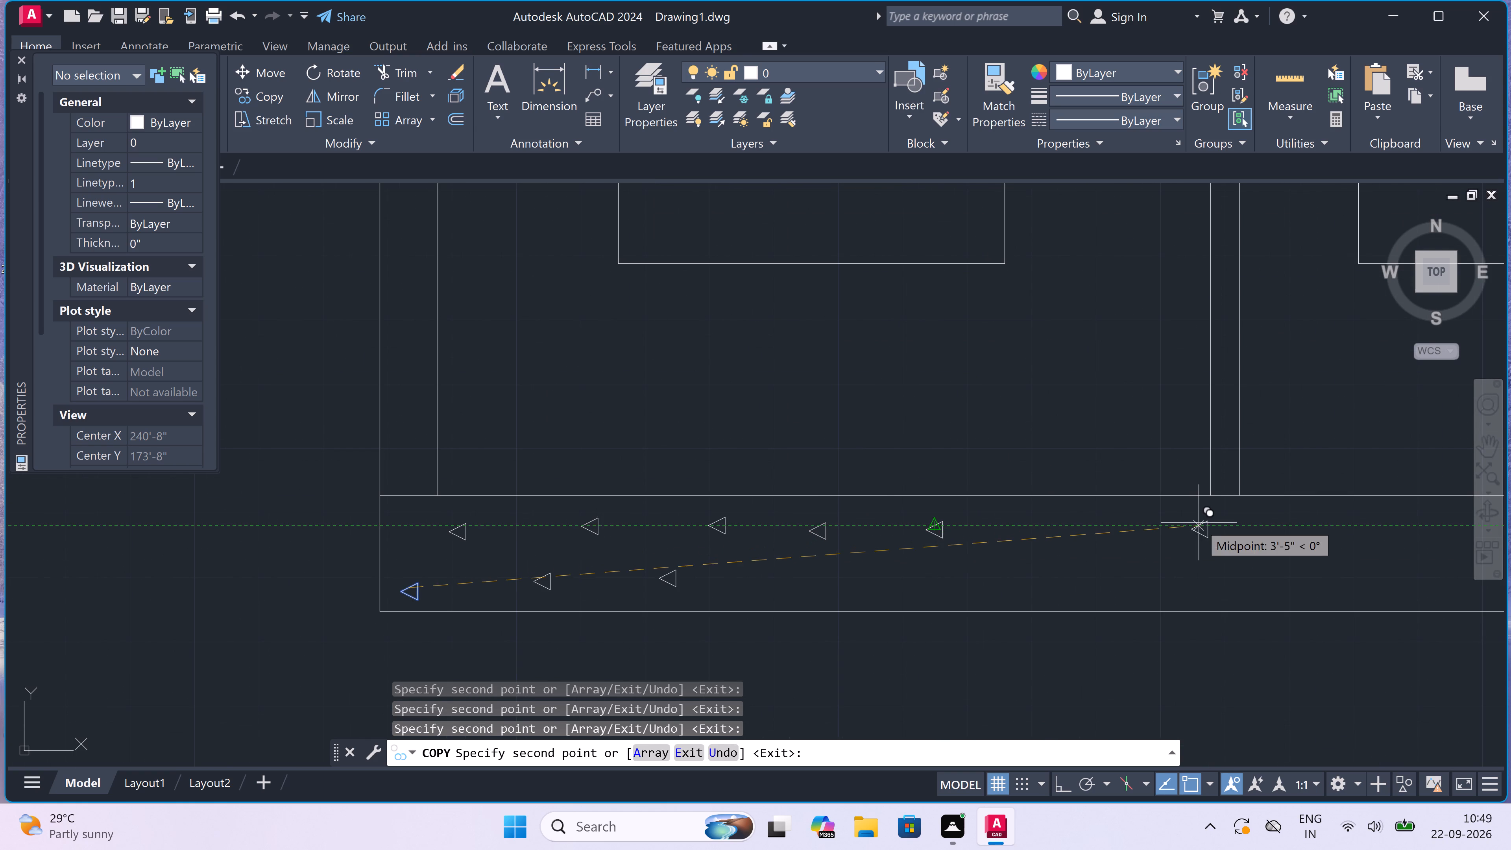
left_click(1034, 523)
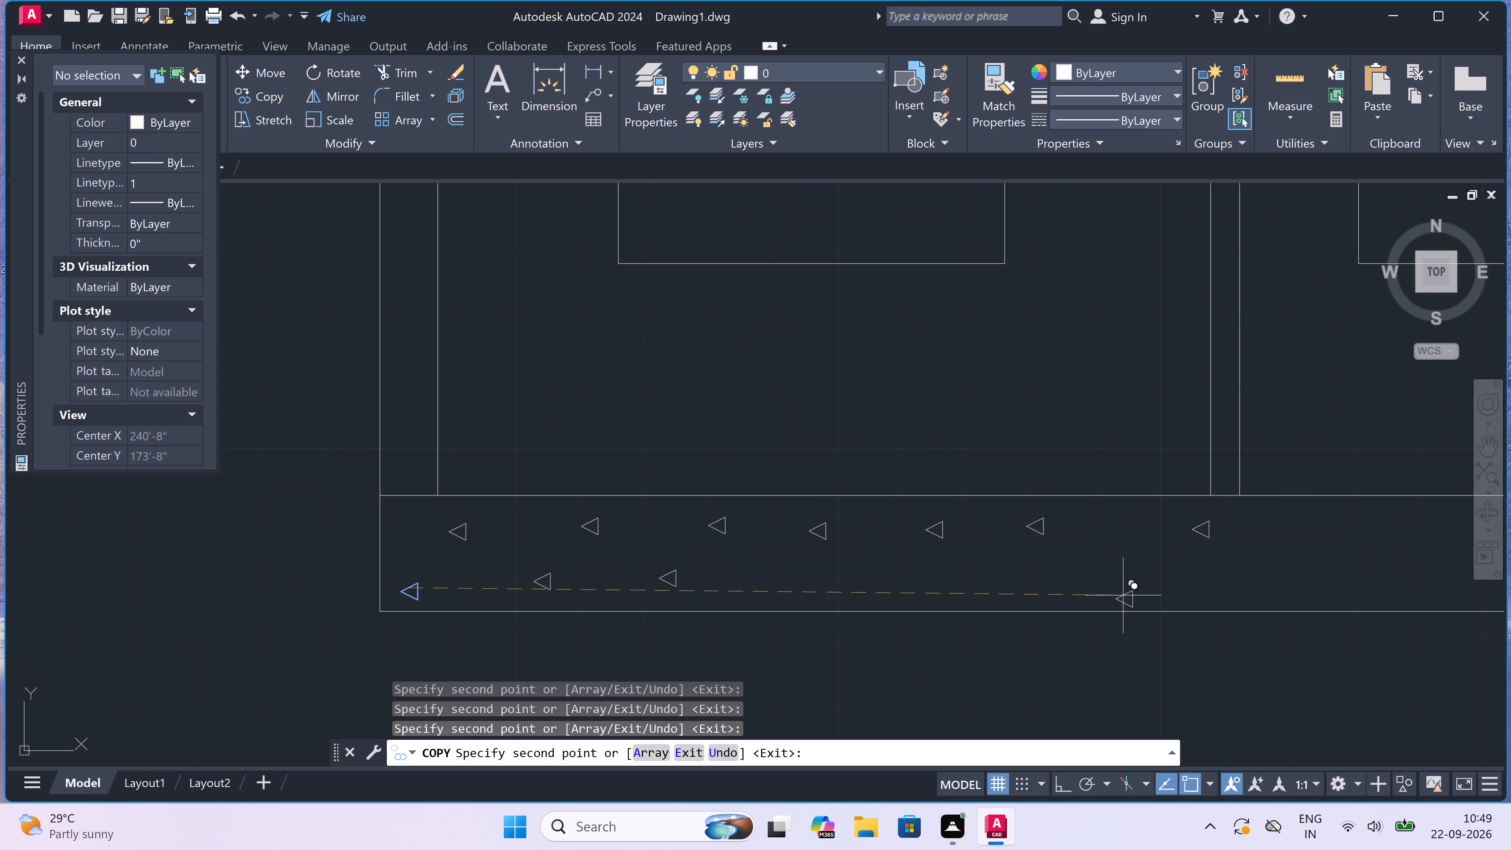
left_click(1129, 571)
left_click(992, 575)
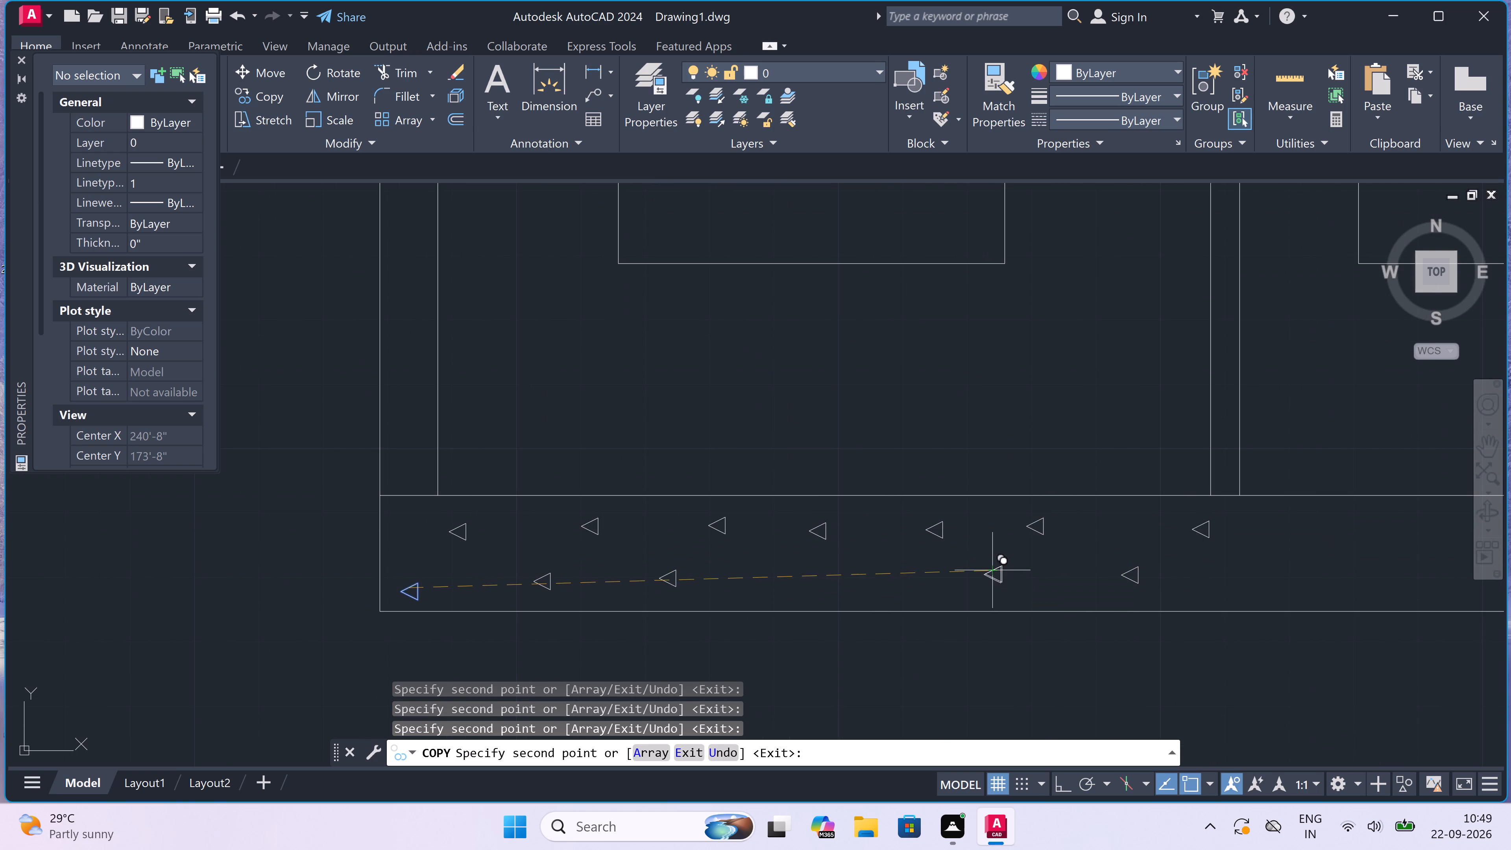
left_click(876, 585)
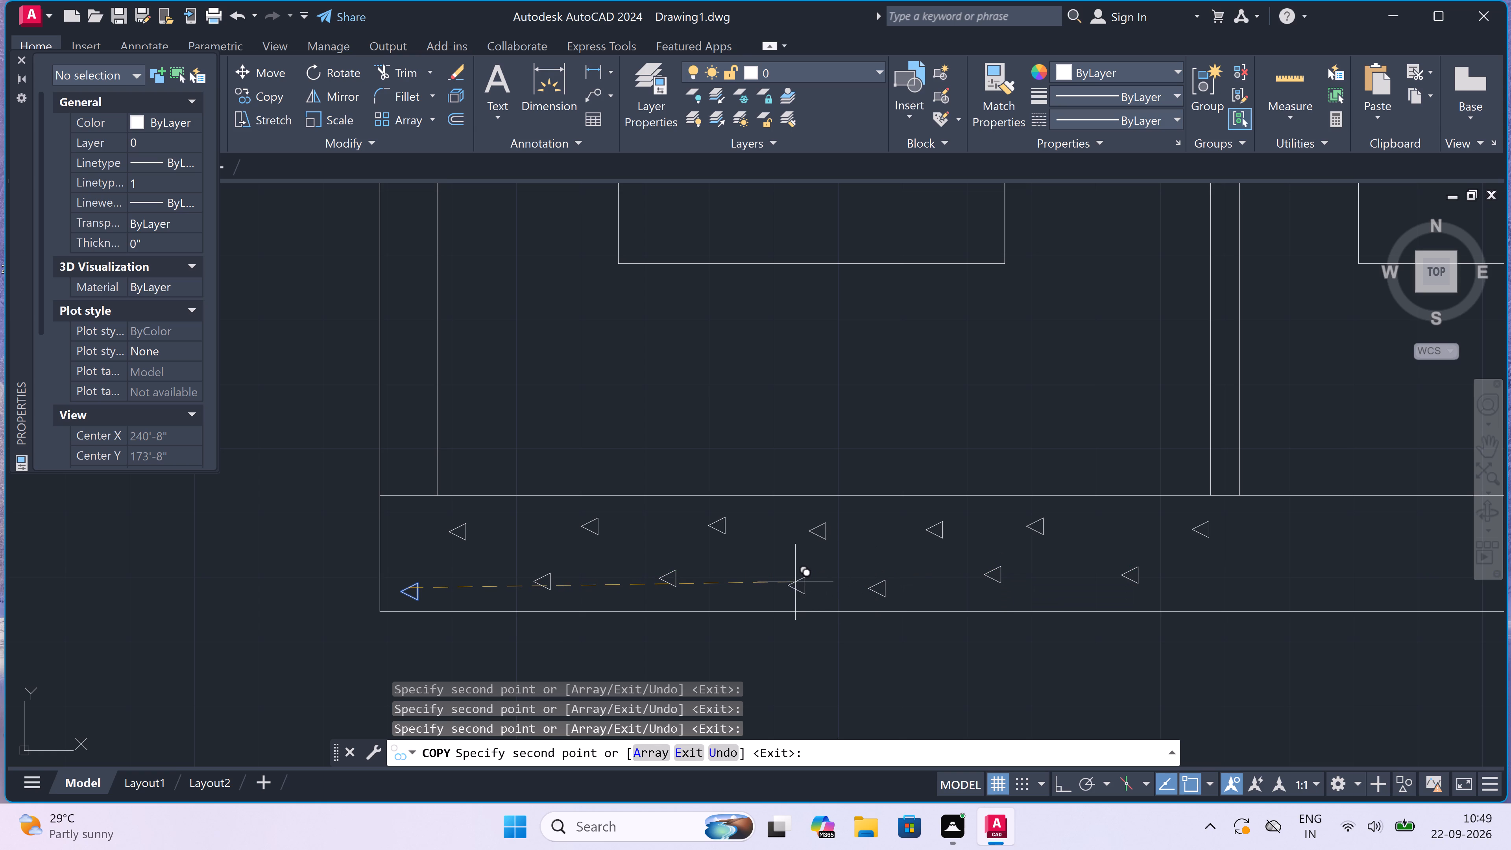
left_click(769, 579)
Continue scattering triangle copies in two rows through the base band between the first and second partition walls.
scroll(728, 585, "down", 3)
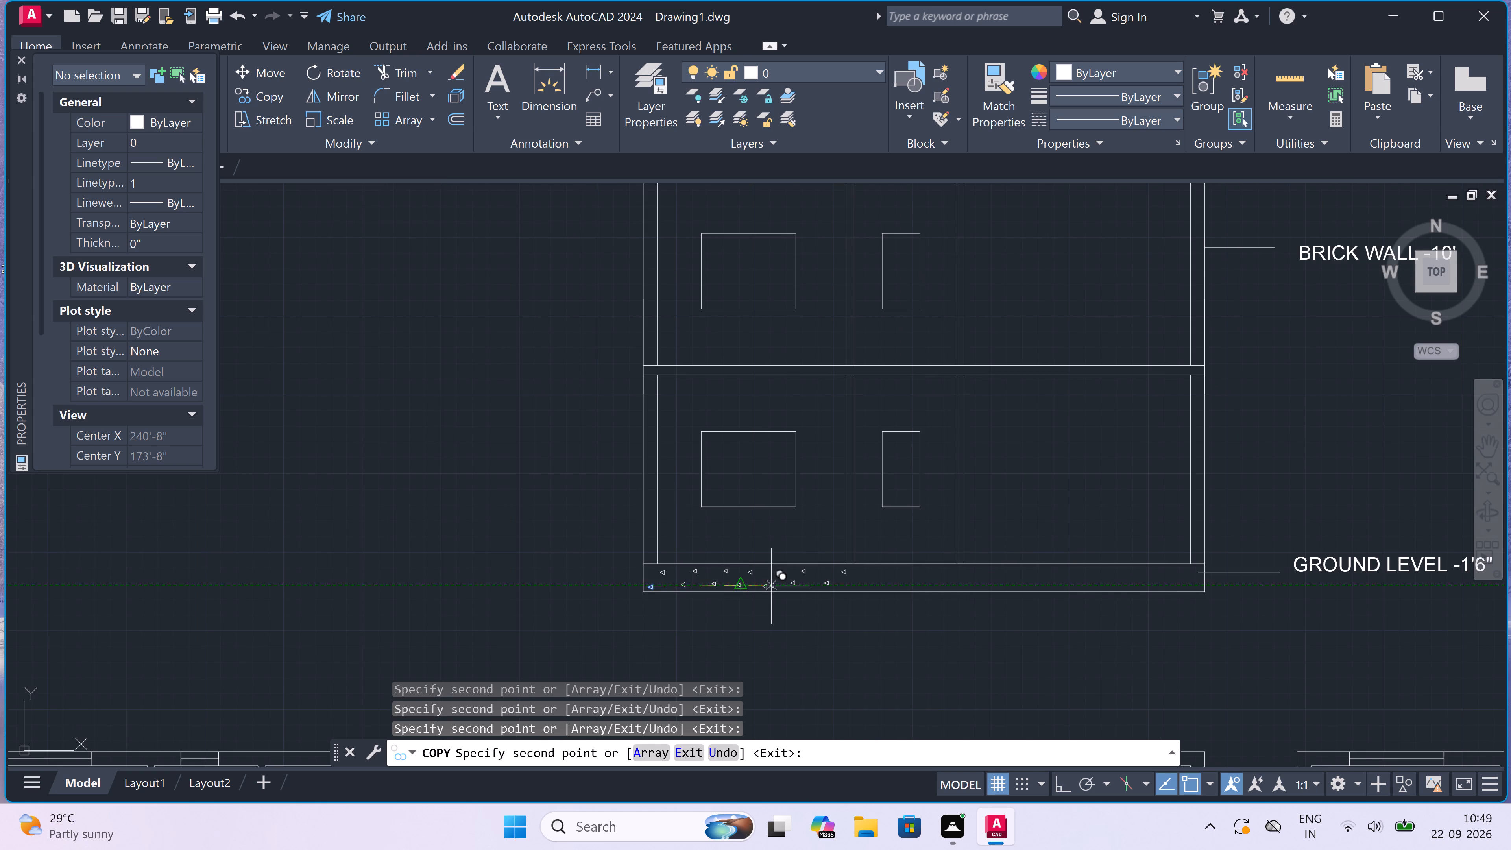
scroll(885, 595, "up", 3)
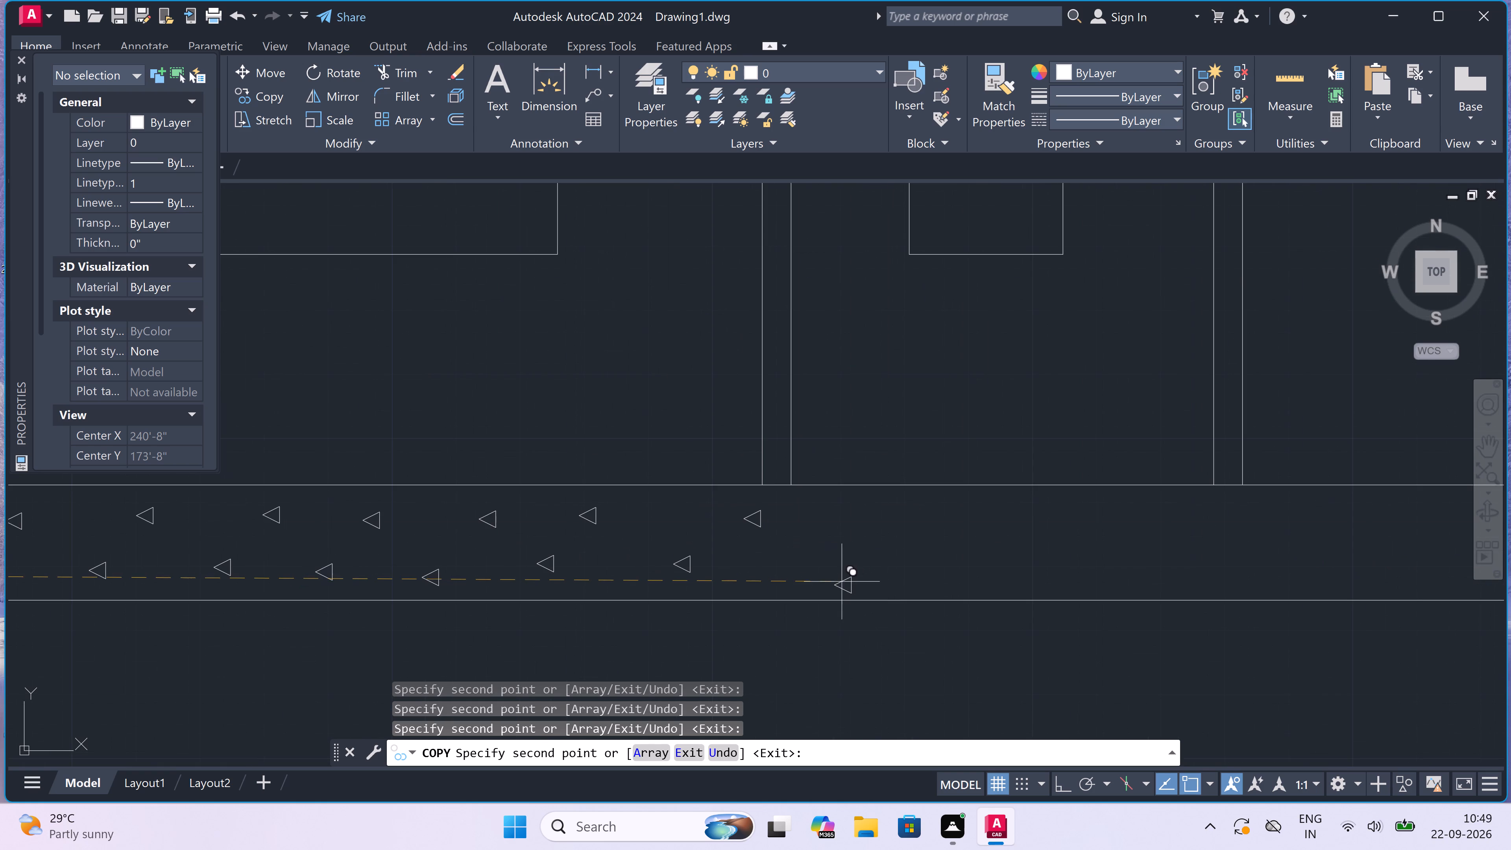
scroll(826, 580, "up", 2)
left_click(825, 580)
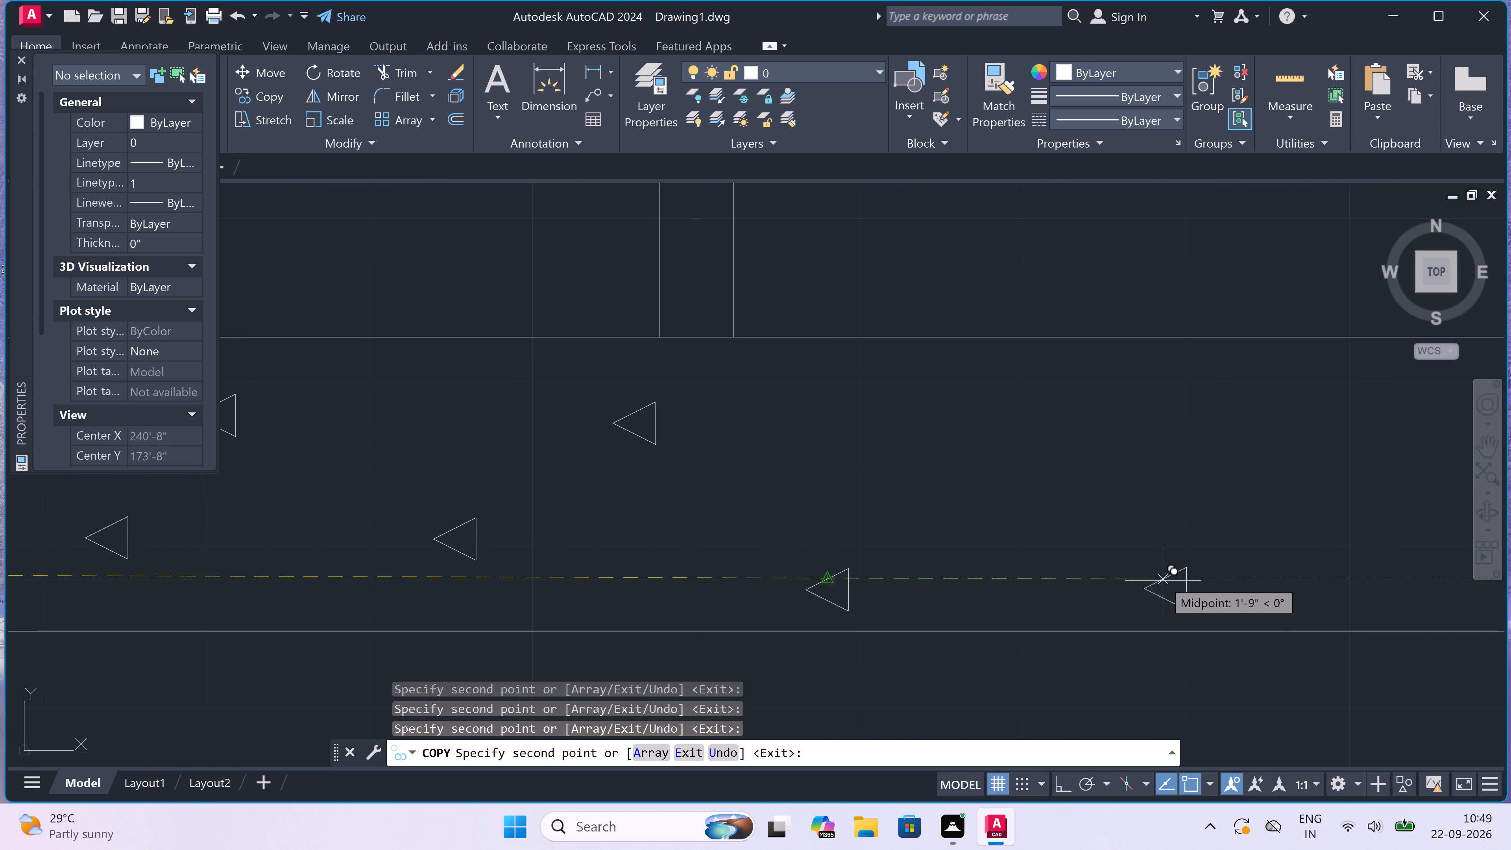
left_click(1164, 578)
left_click(1038, 444)
scroll(659, 548, "down", 3)
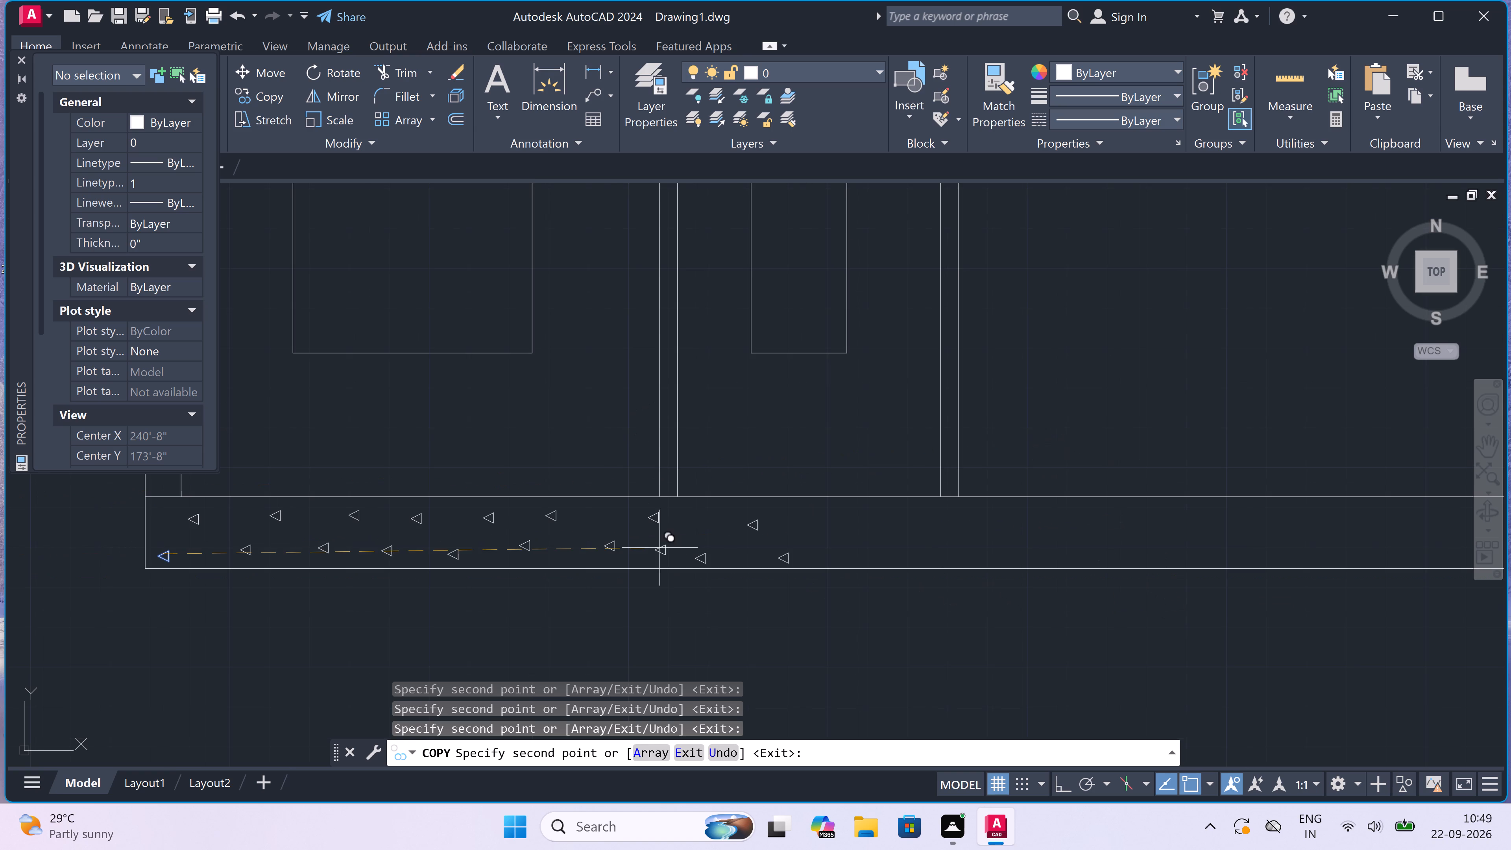
scroll(758, 542, "up", 2)
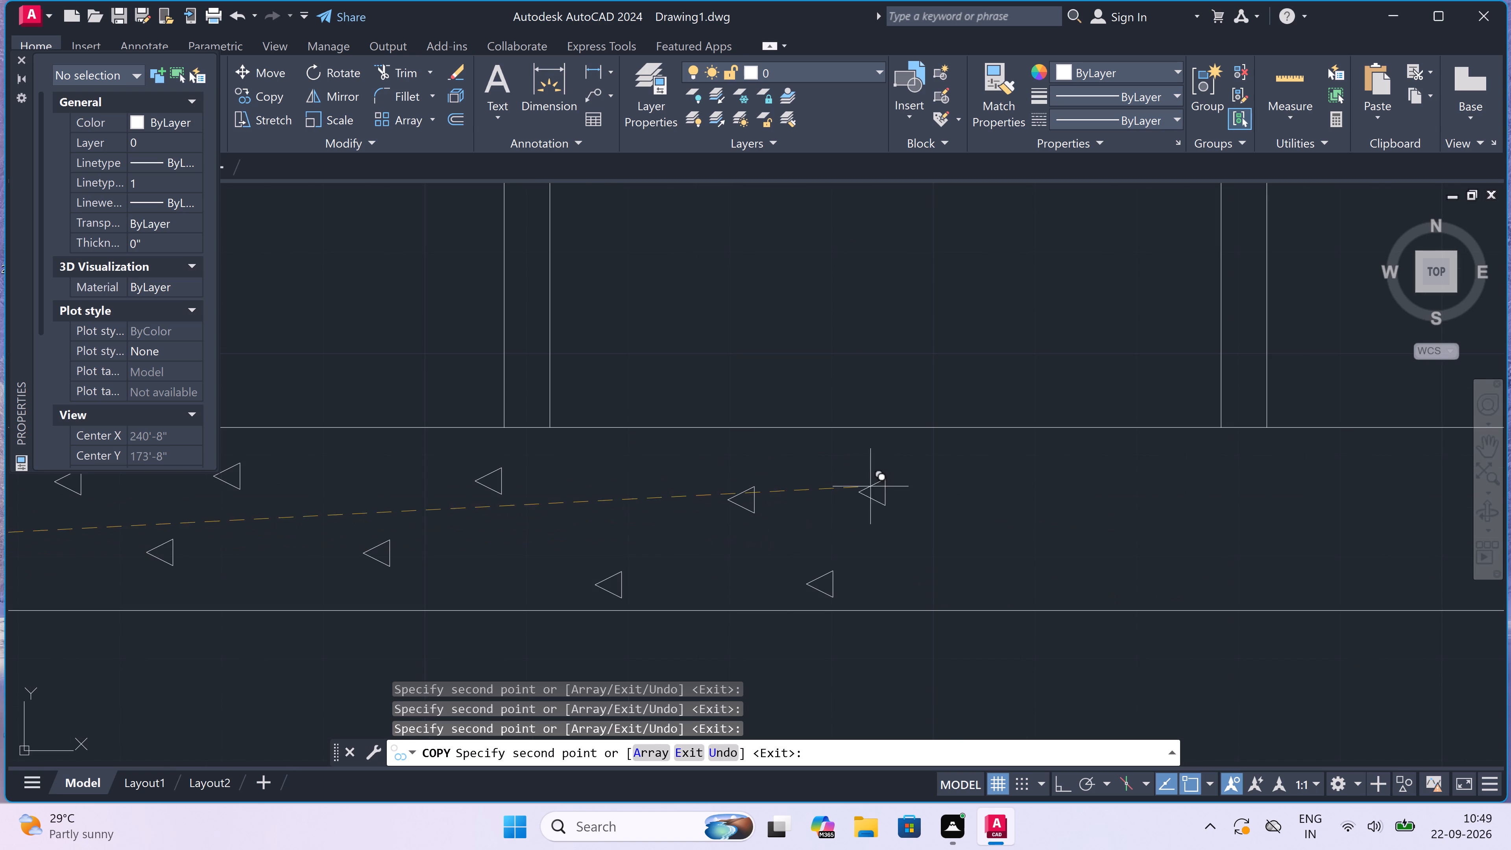
left_click(880, 479)
double_click(1064, 469)
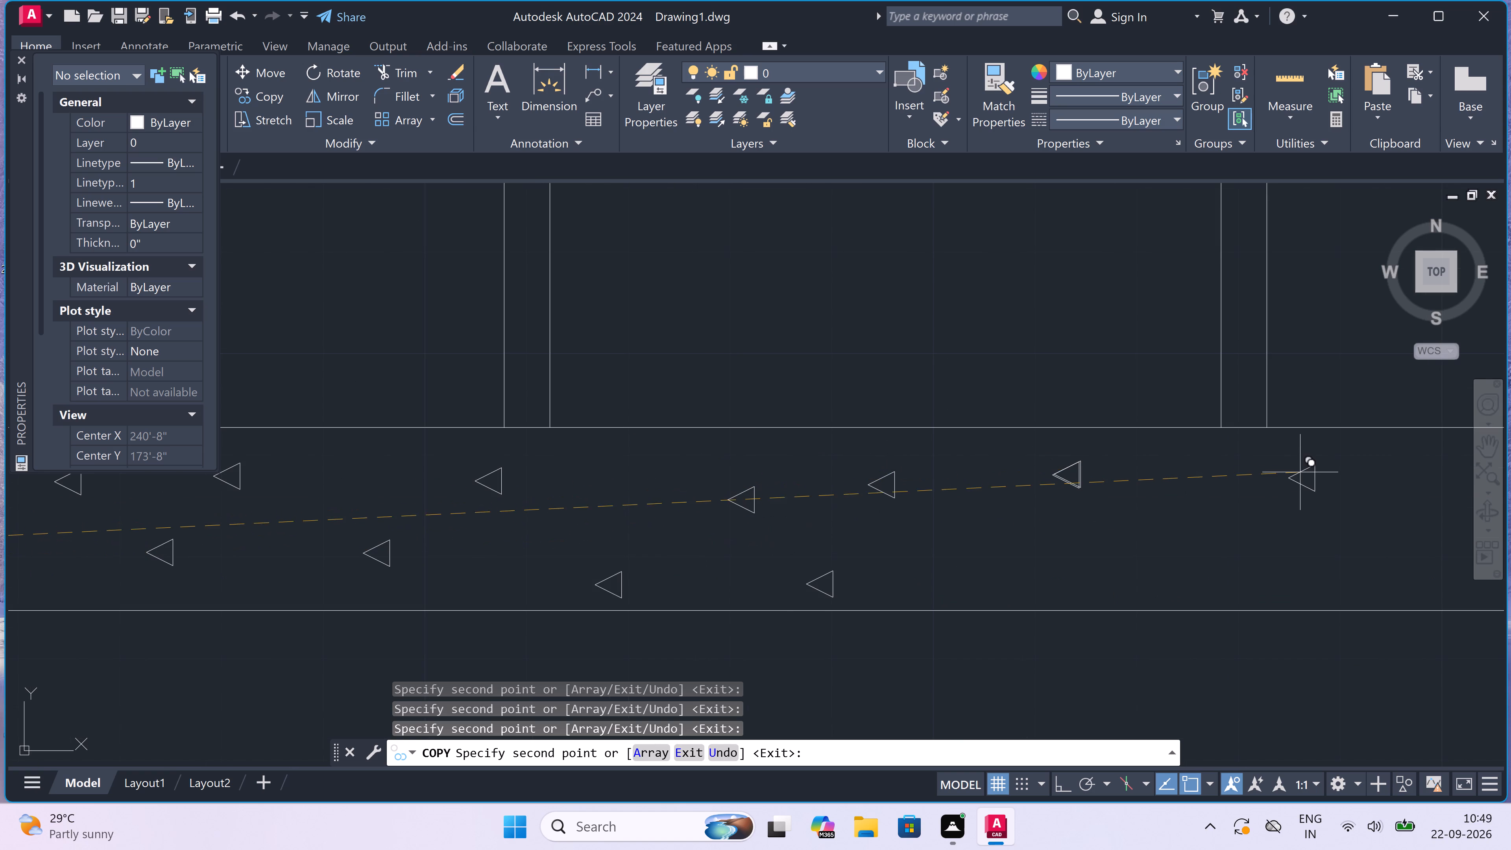
left_click(1304, 473)
left_click_drag(1252, 555, 1247, 556)
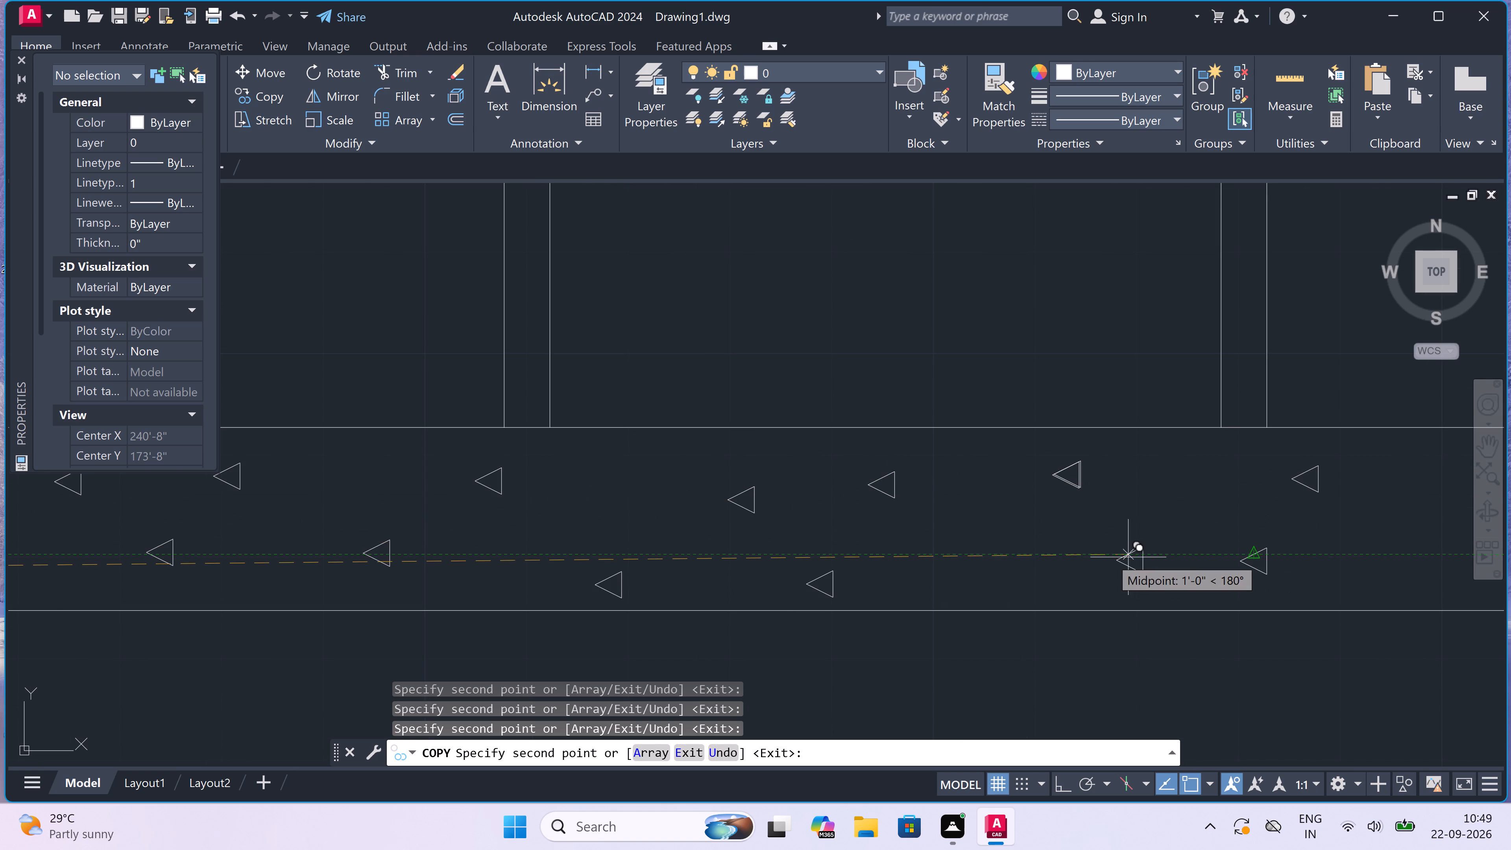
left_click(1016, 561)
Place five more triangle copies, staggered high and low, in the base band just past the second partition wall.
scroll(1016, 561, "down", 3)
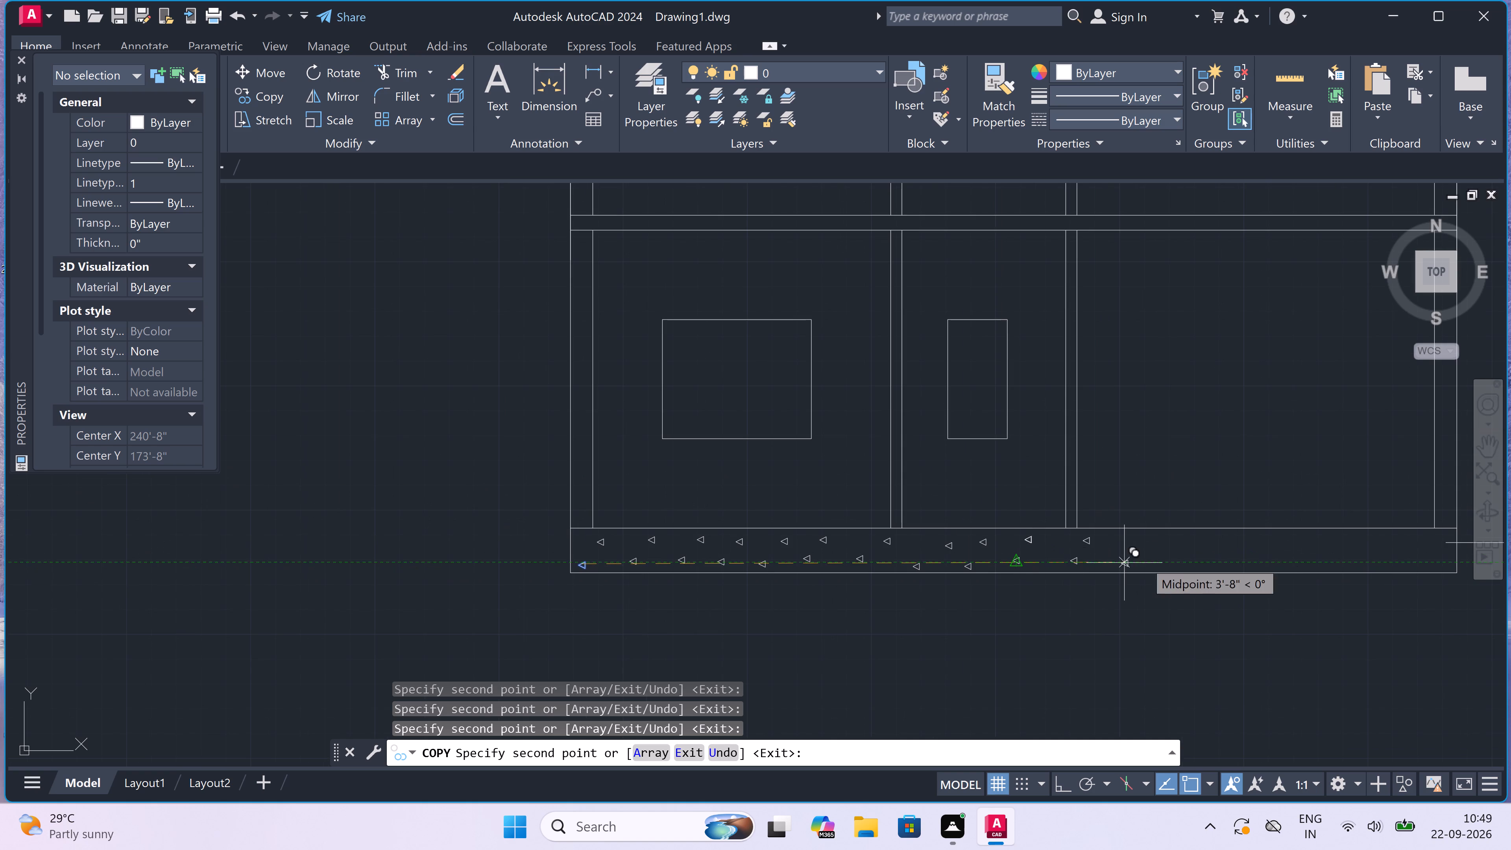
scroll(1172, 552, "up", 3)
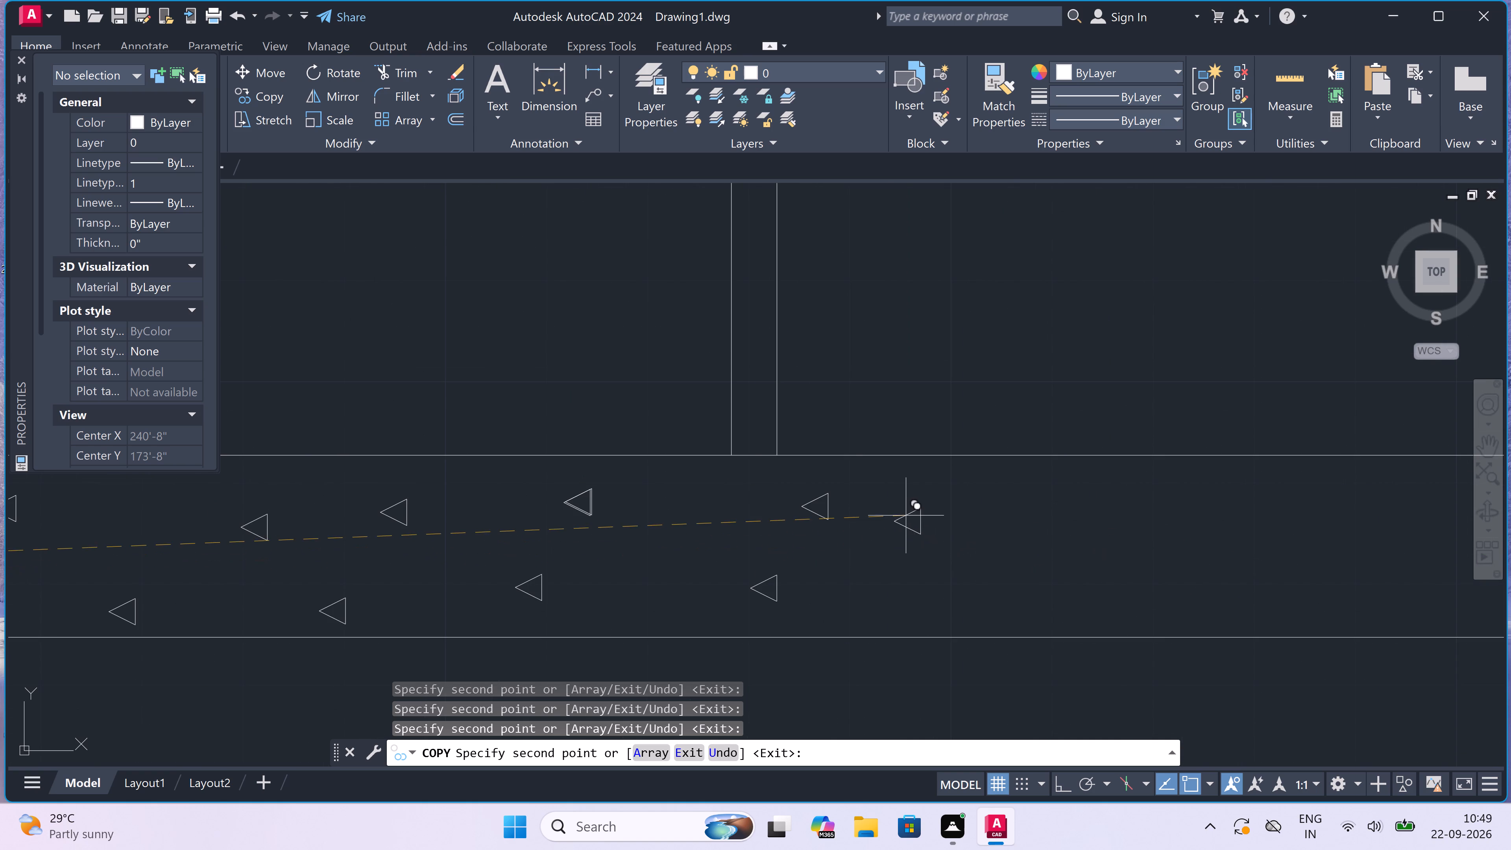
left_click_drag(951, 492, 1001, 501)
left_click(1264, 540)
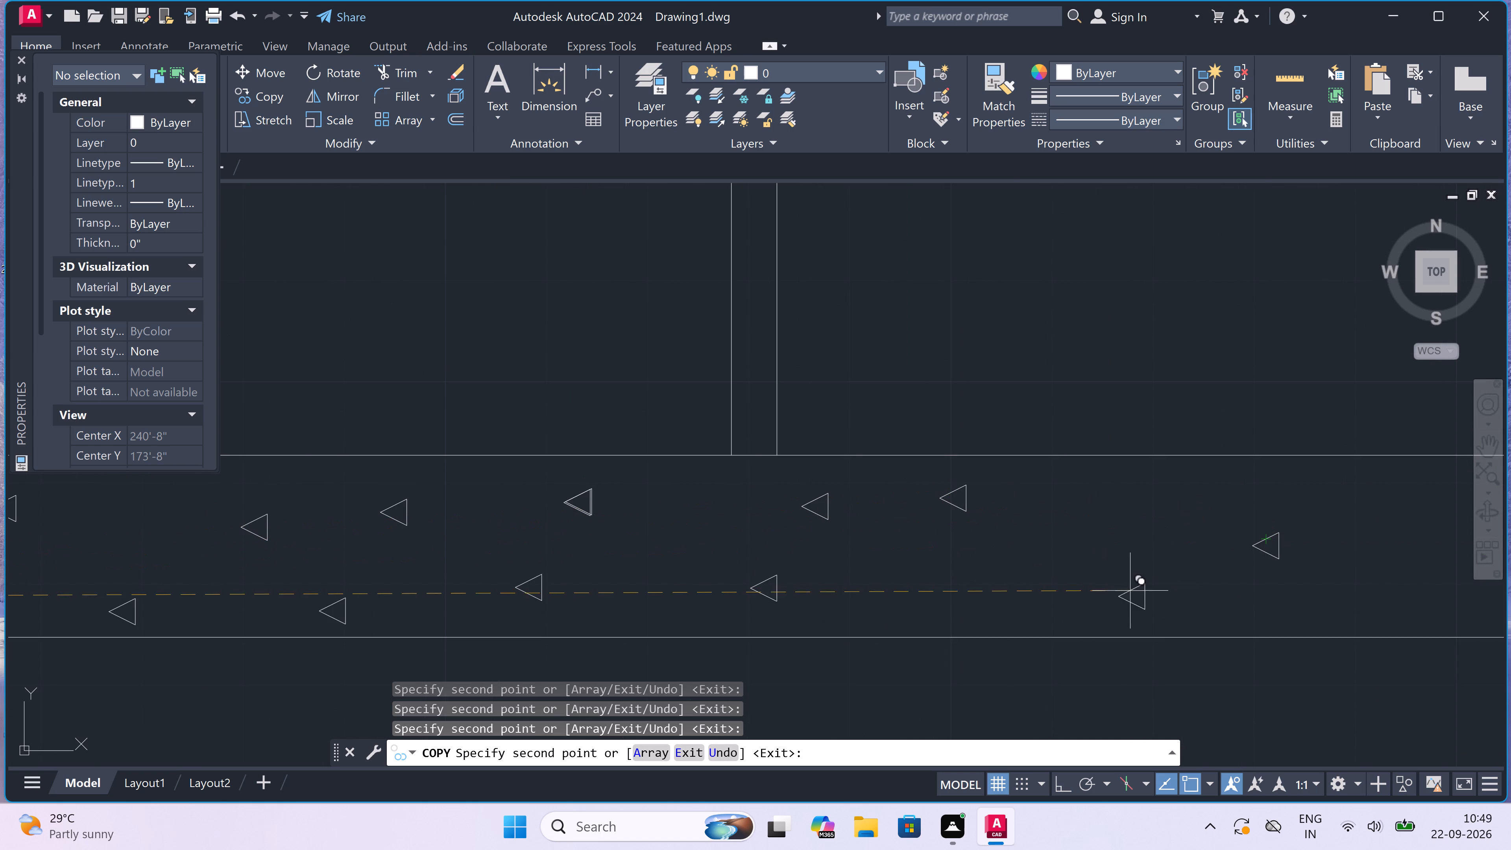
left_click(1088, 595)
left_click_drag(901, 589, 905, 588)
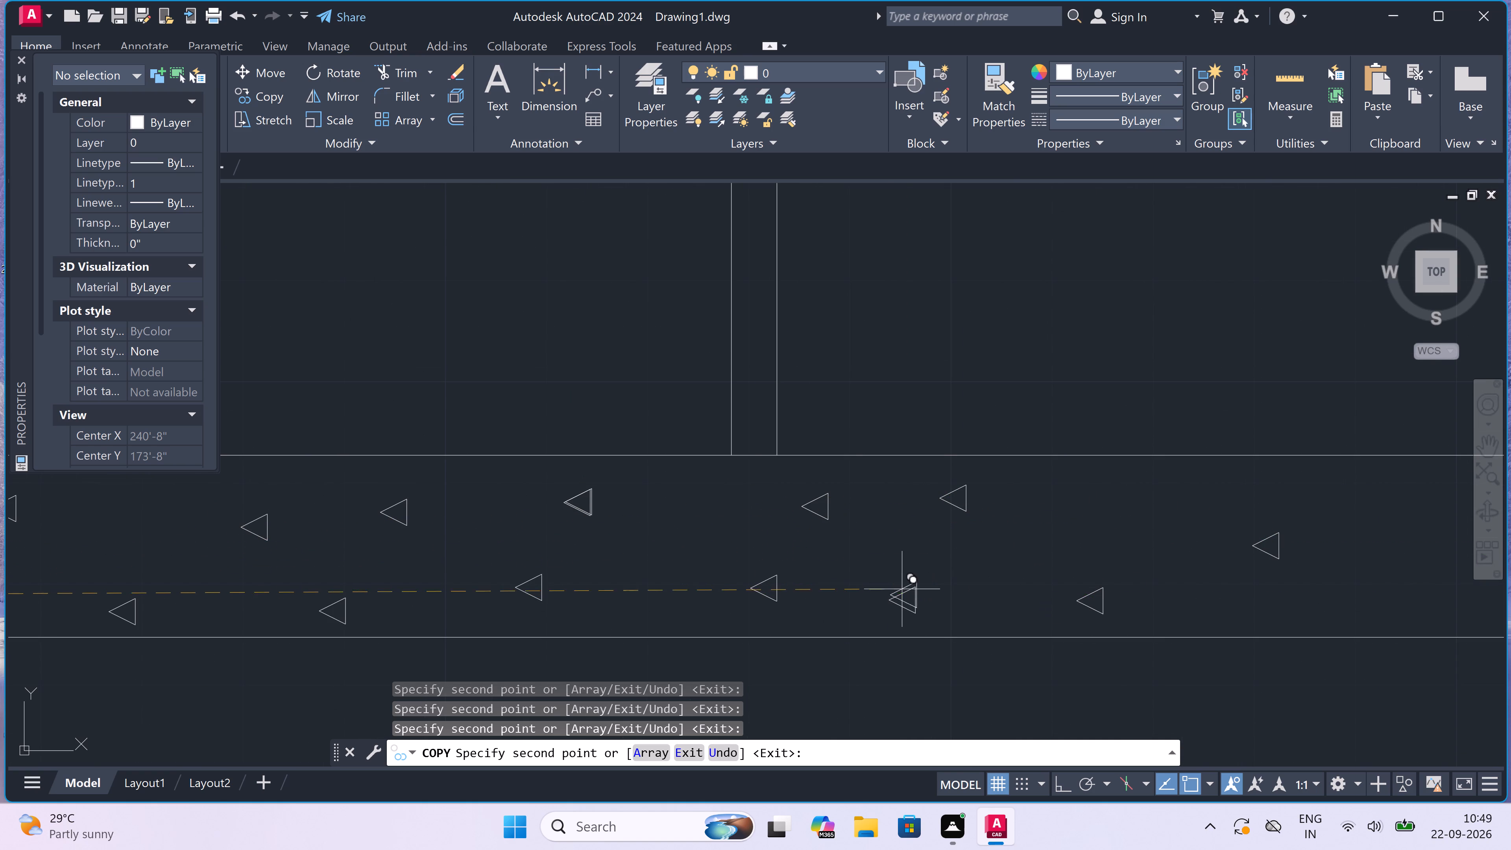
left_click(1145, 473)
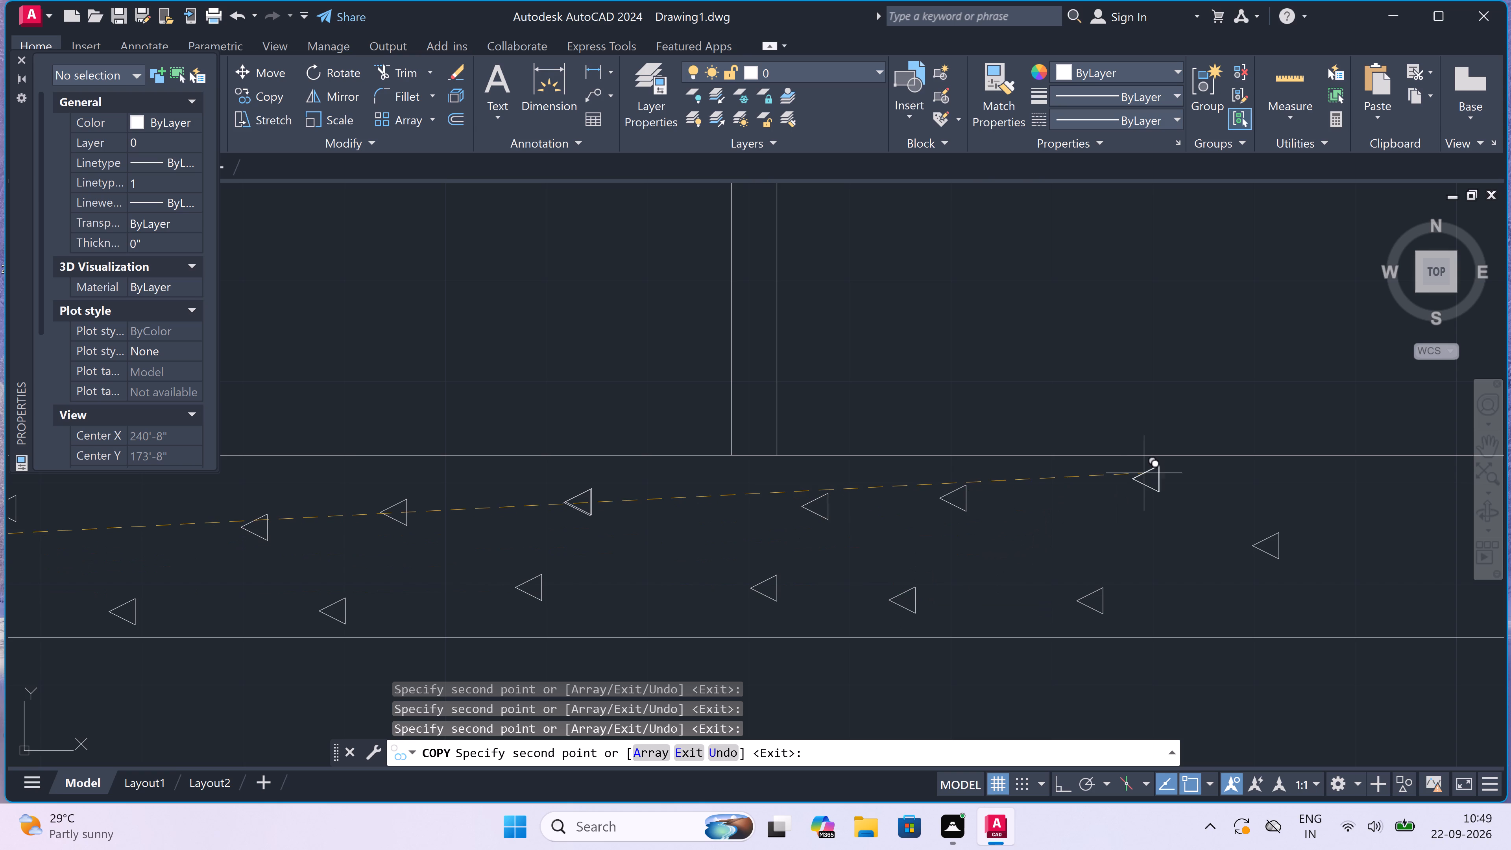
Fill the rest of the base band to its right end with eight triangle copies in two rows, and finish copying.
scroll(888, 569, "down", 5)
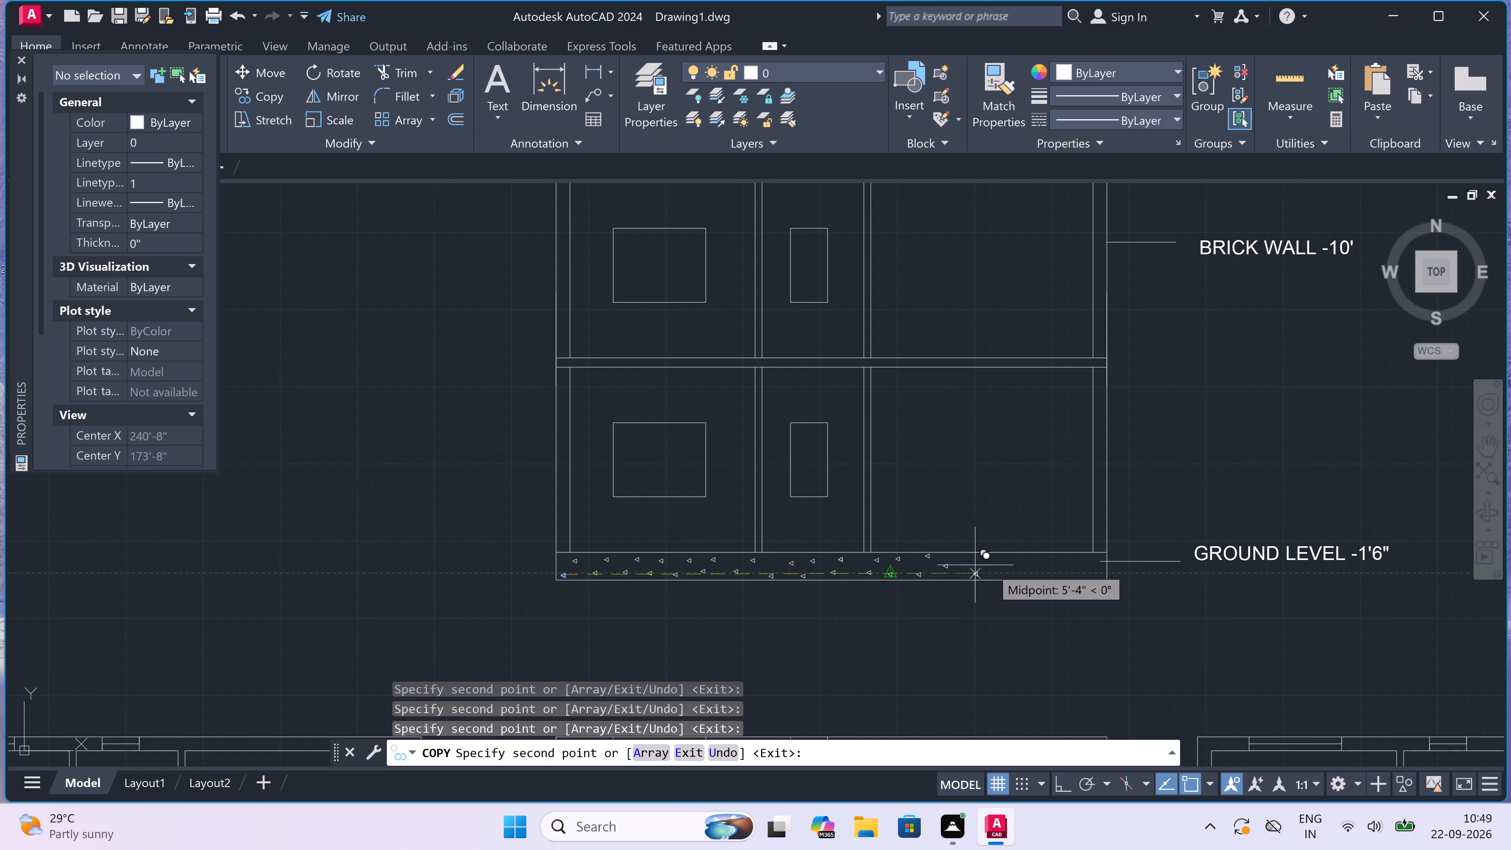
scroll(997, 569, "up", 3)
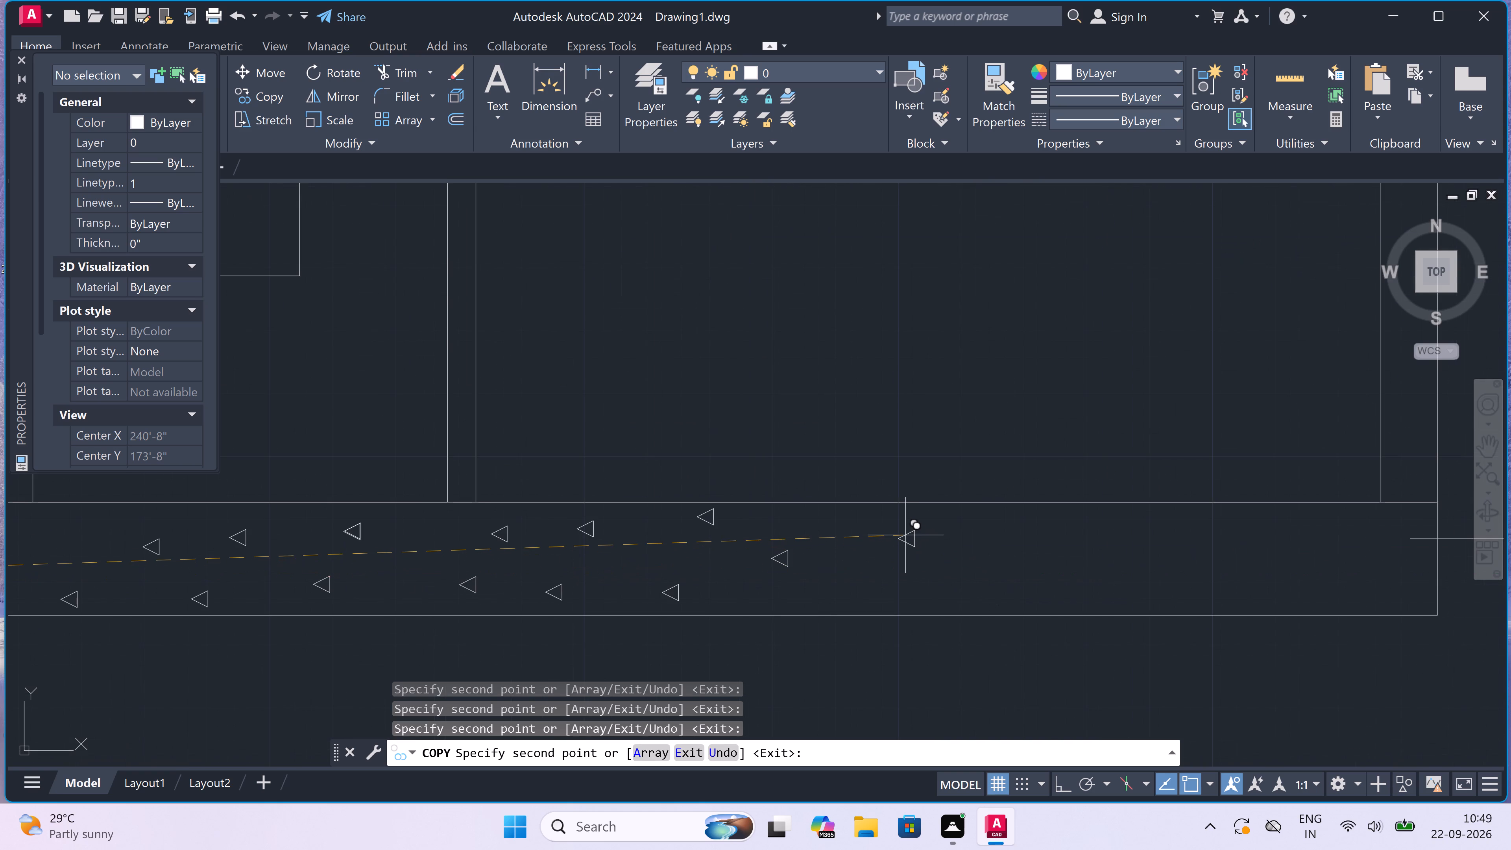
left_click(905, 535)
left_click(1065, 533)
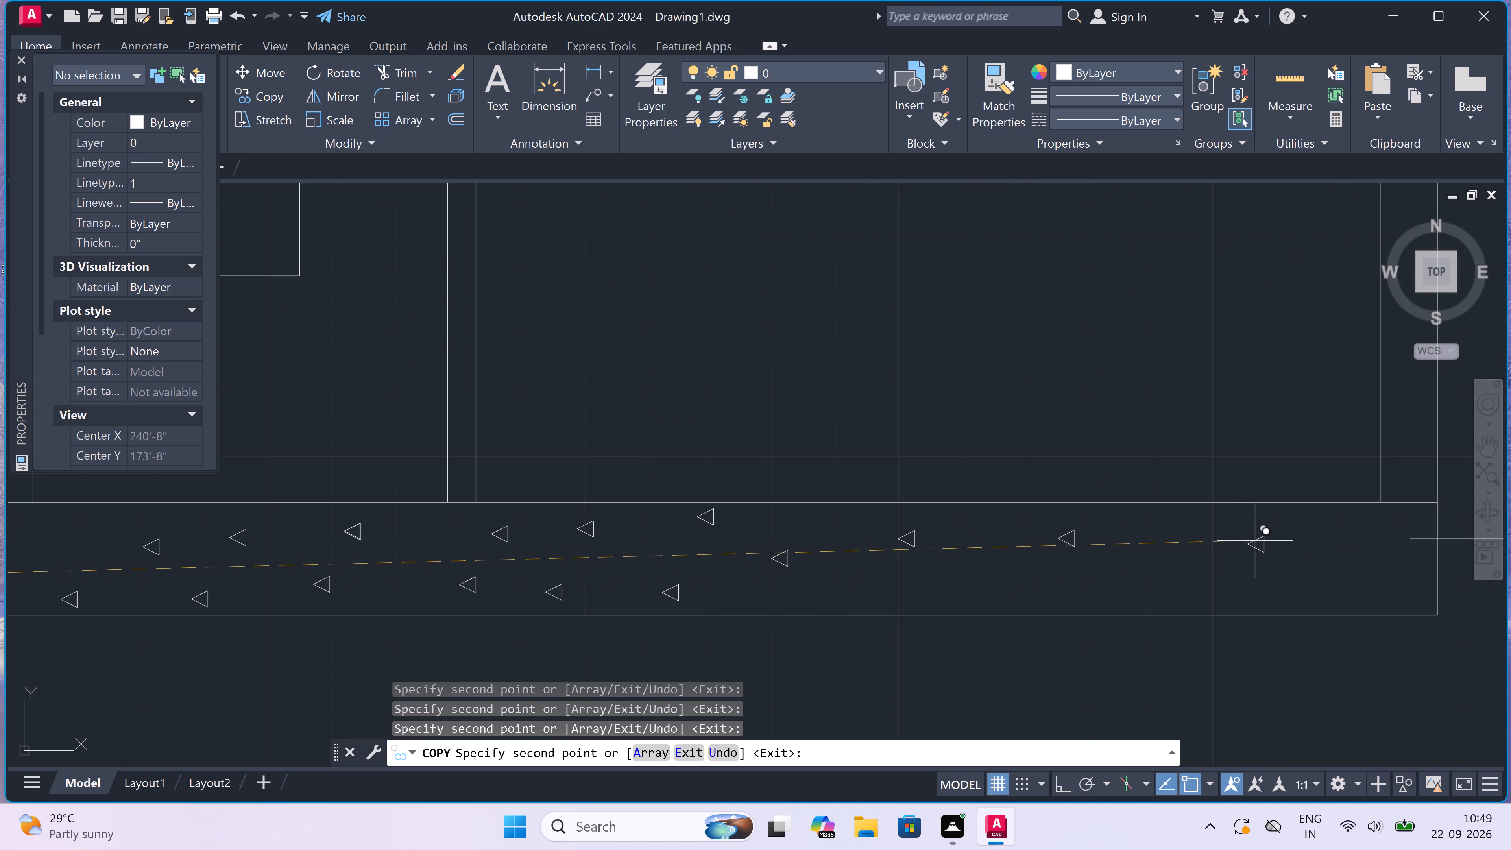
left_click_drag(1213, 529, 1224, 531)
left_click(1393, 516)
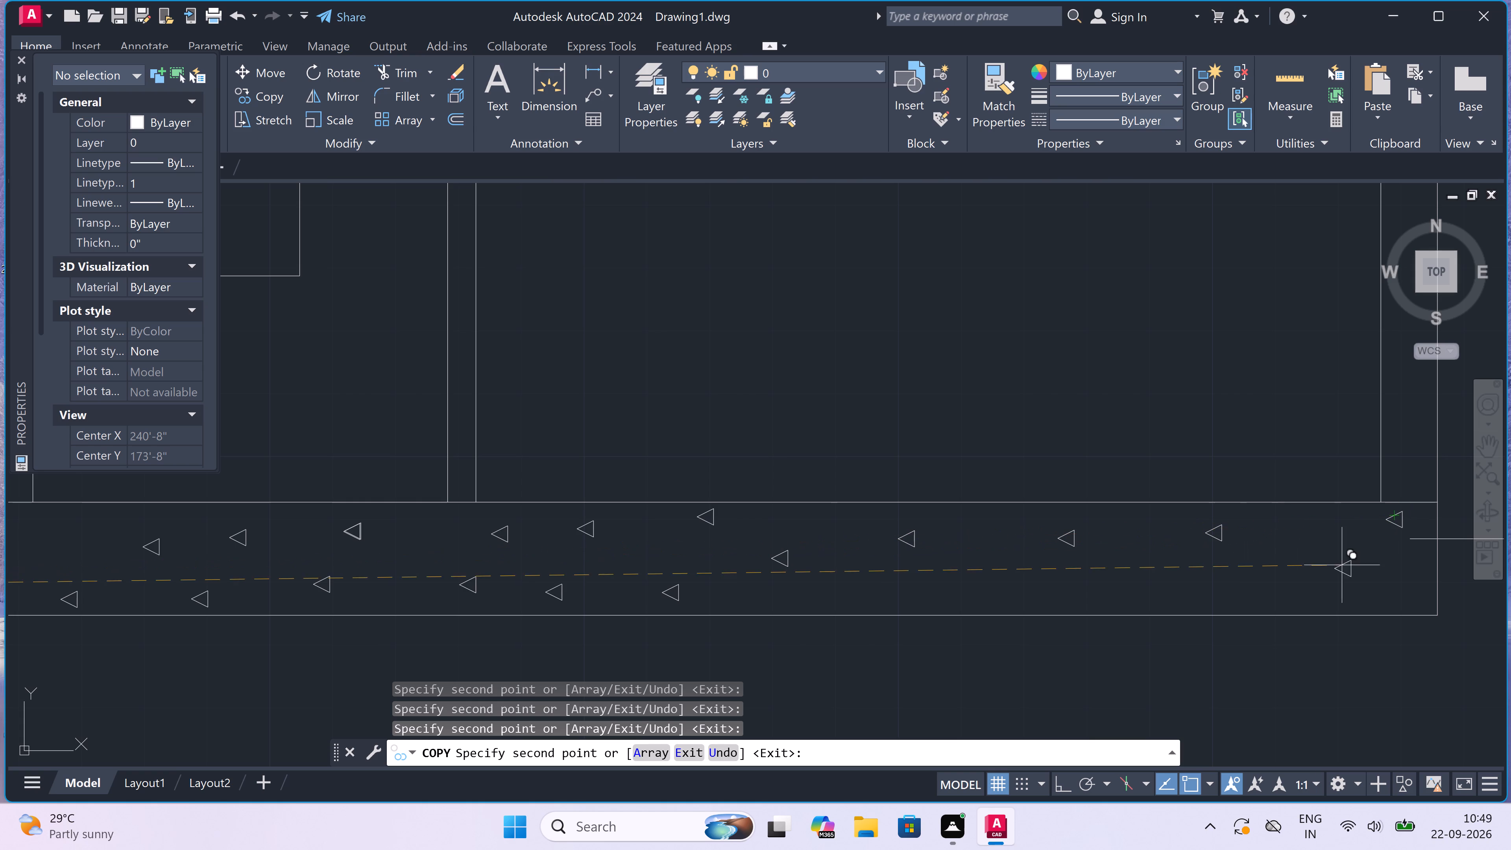
left_click(1327, 577)
left_click_drag(1153, 581, 1147, 581)
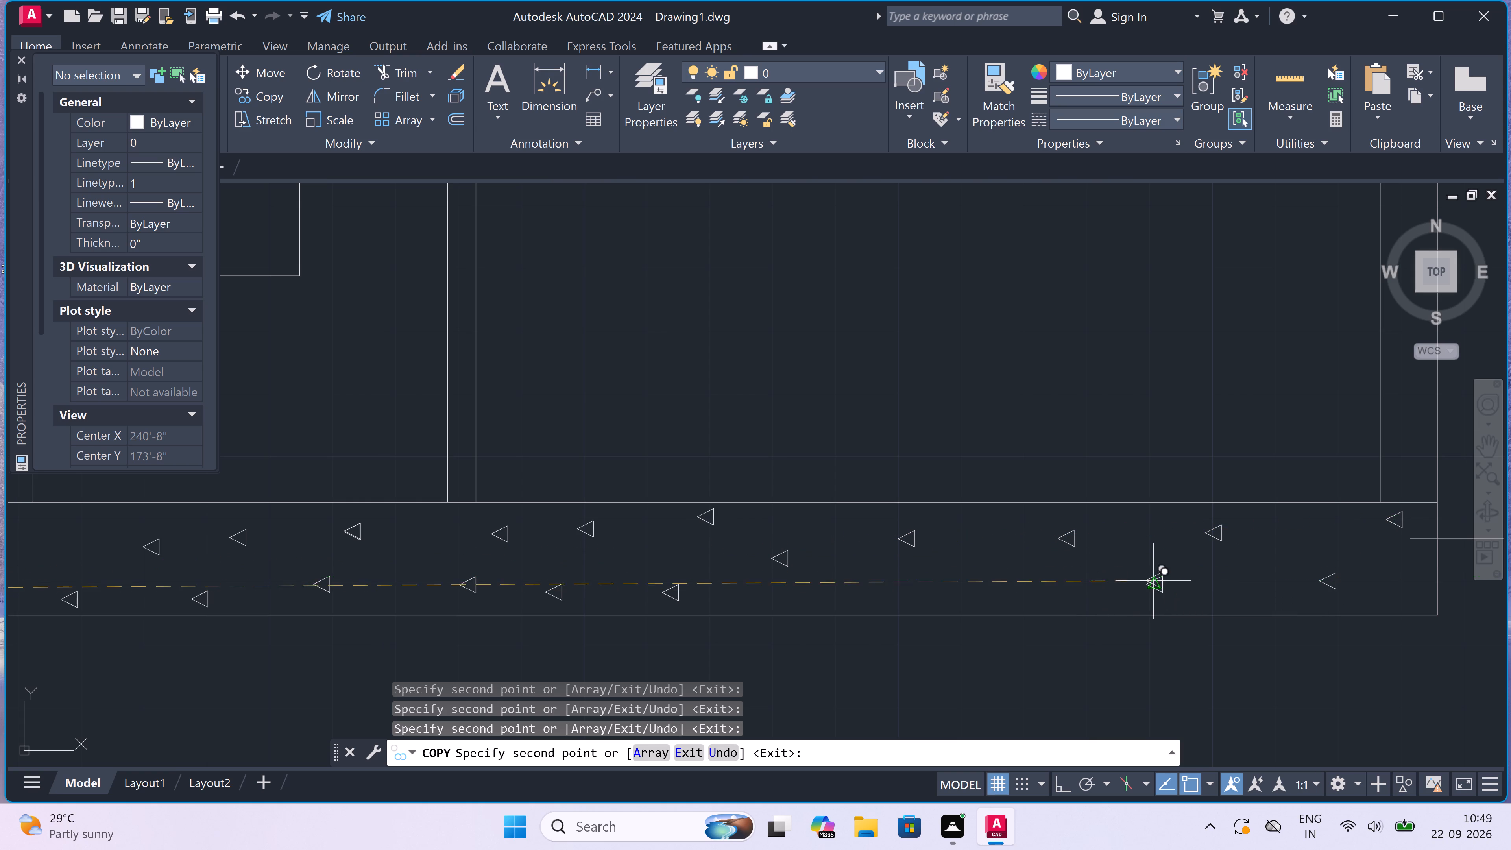
left_click(992, 581)
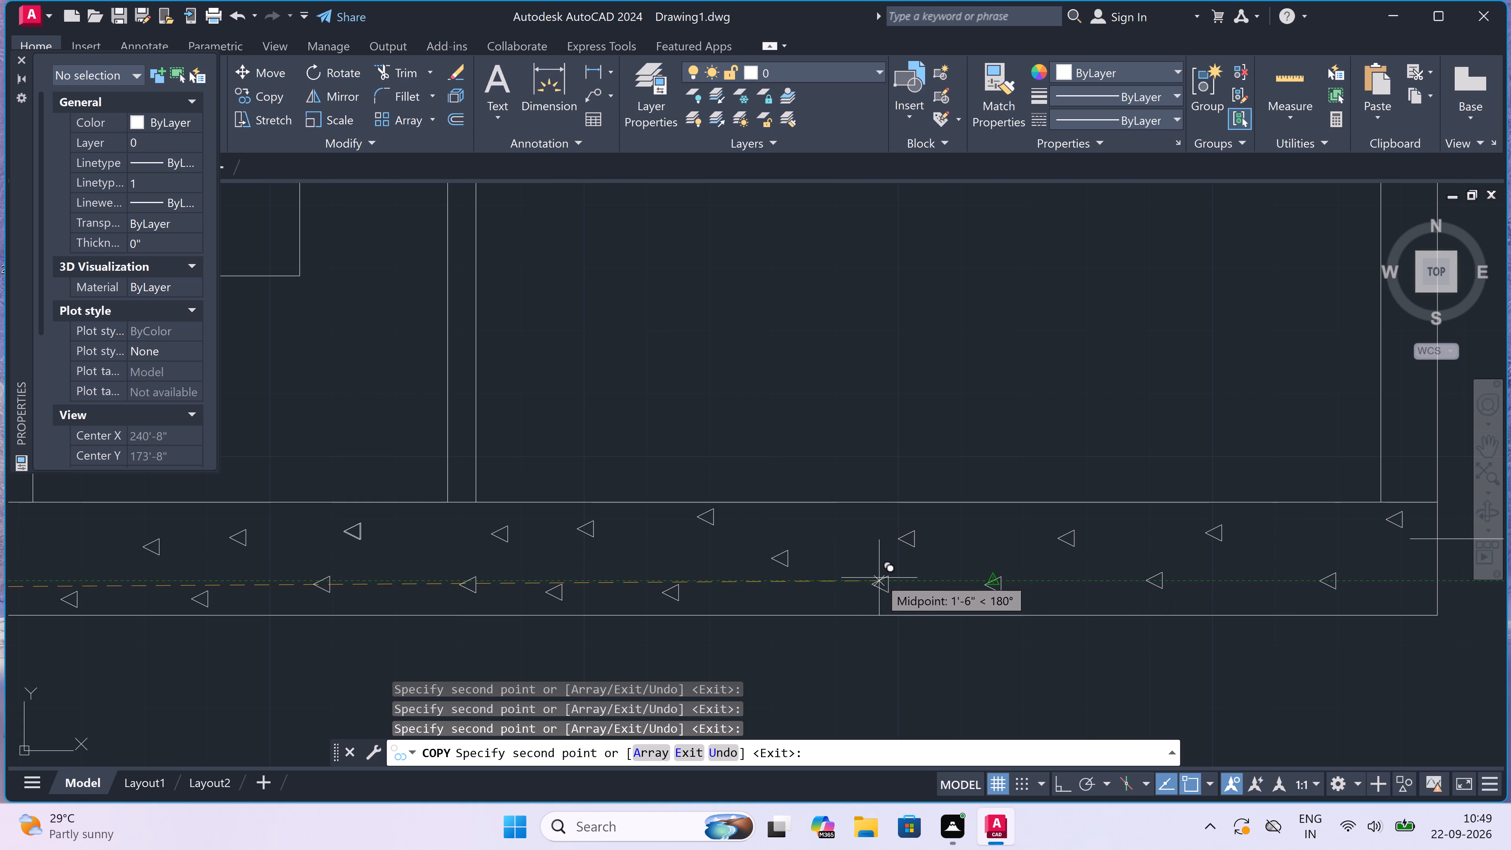
left_click(874, 580)
key("Escape")
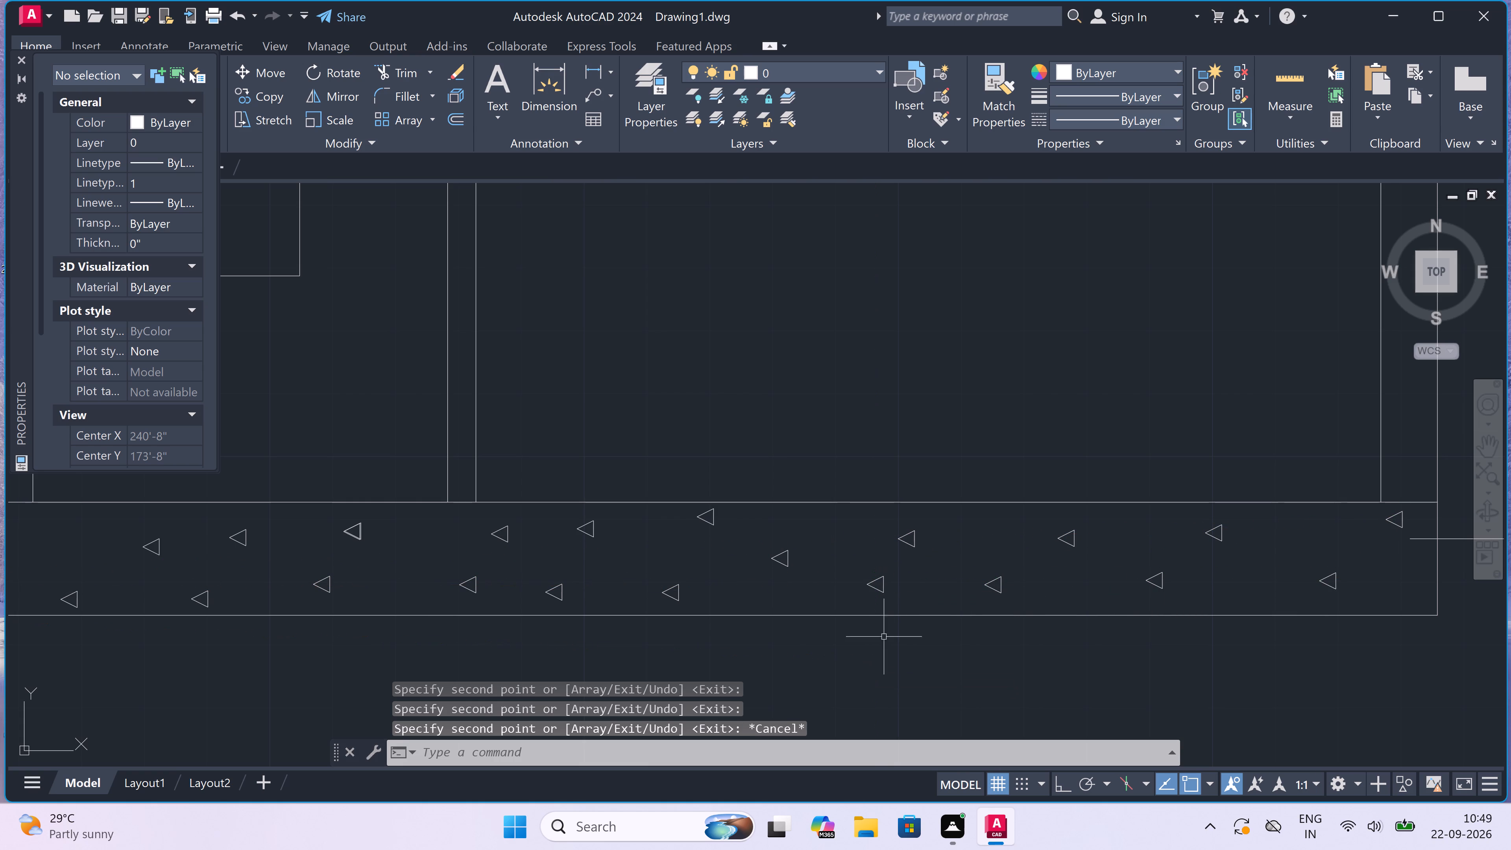
Review the section's base fill and the overall layout of the elevation, section and floor plans.
scroll(890, 624, "down", 6)
scroll(890, 624, "up", 2)
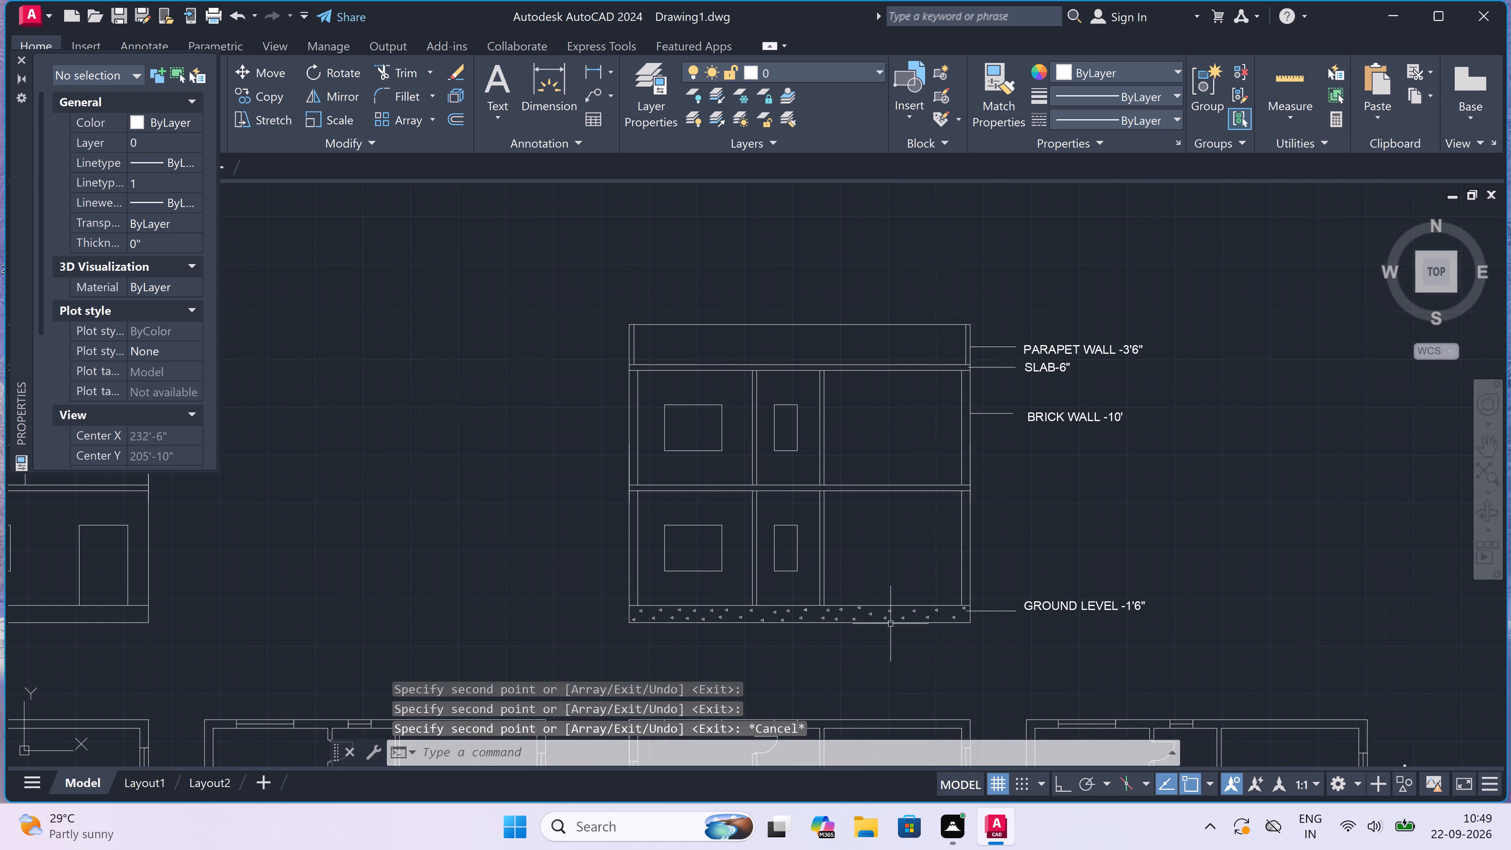
scroll(890, 624, "down", 1)
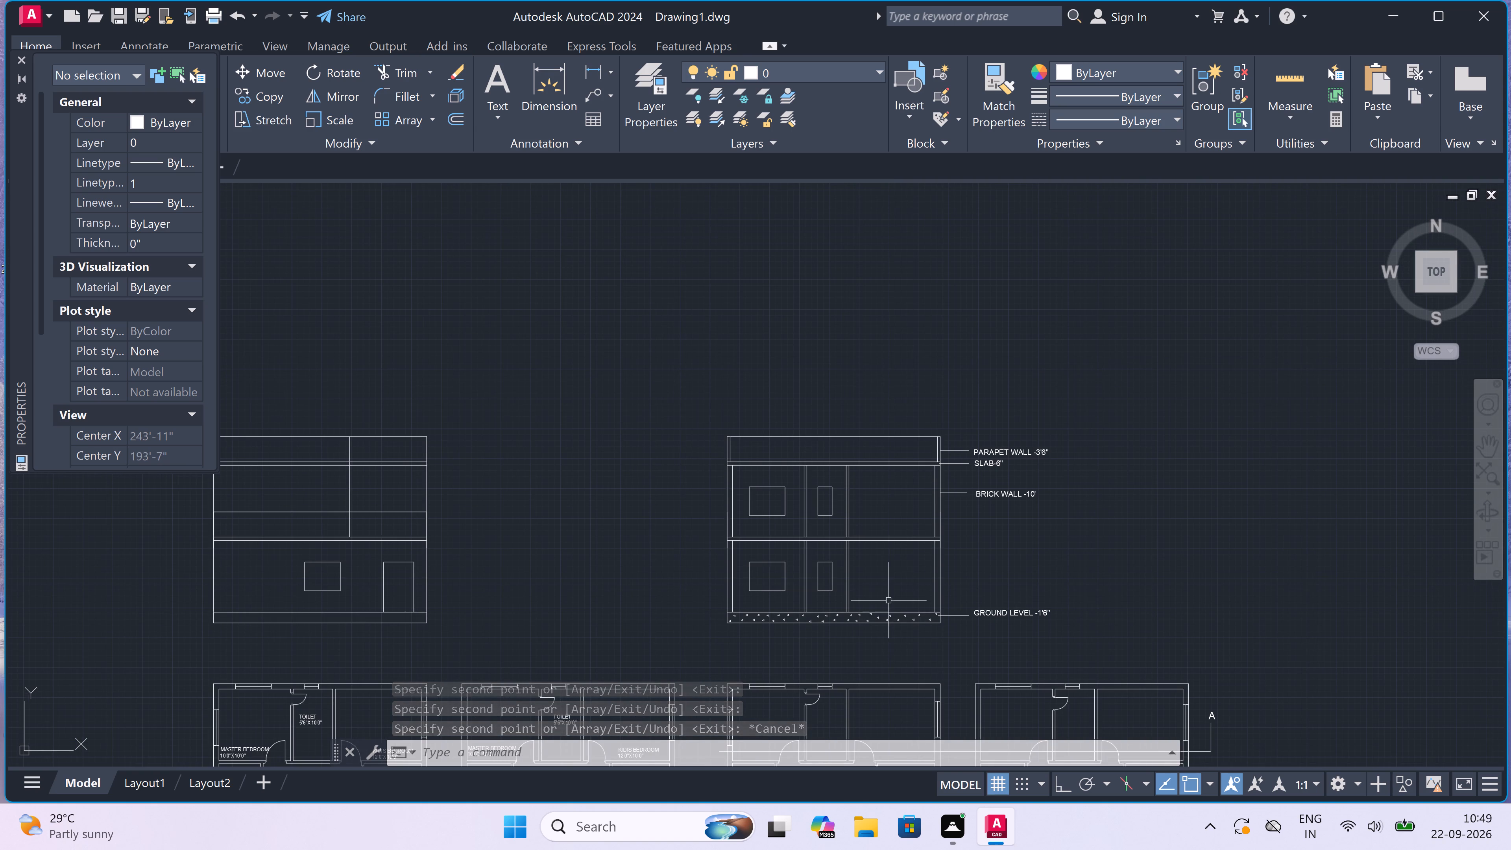
scroll(891, 558, "down", 4)
scroll(878, 619, "up", 3)
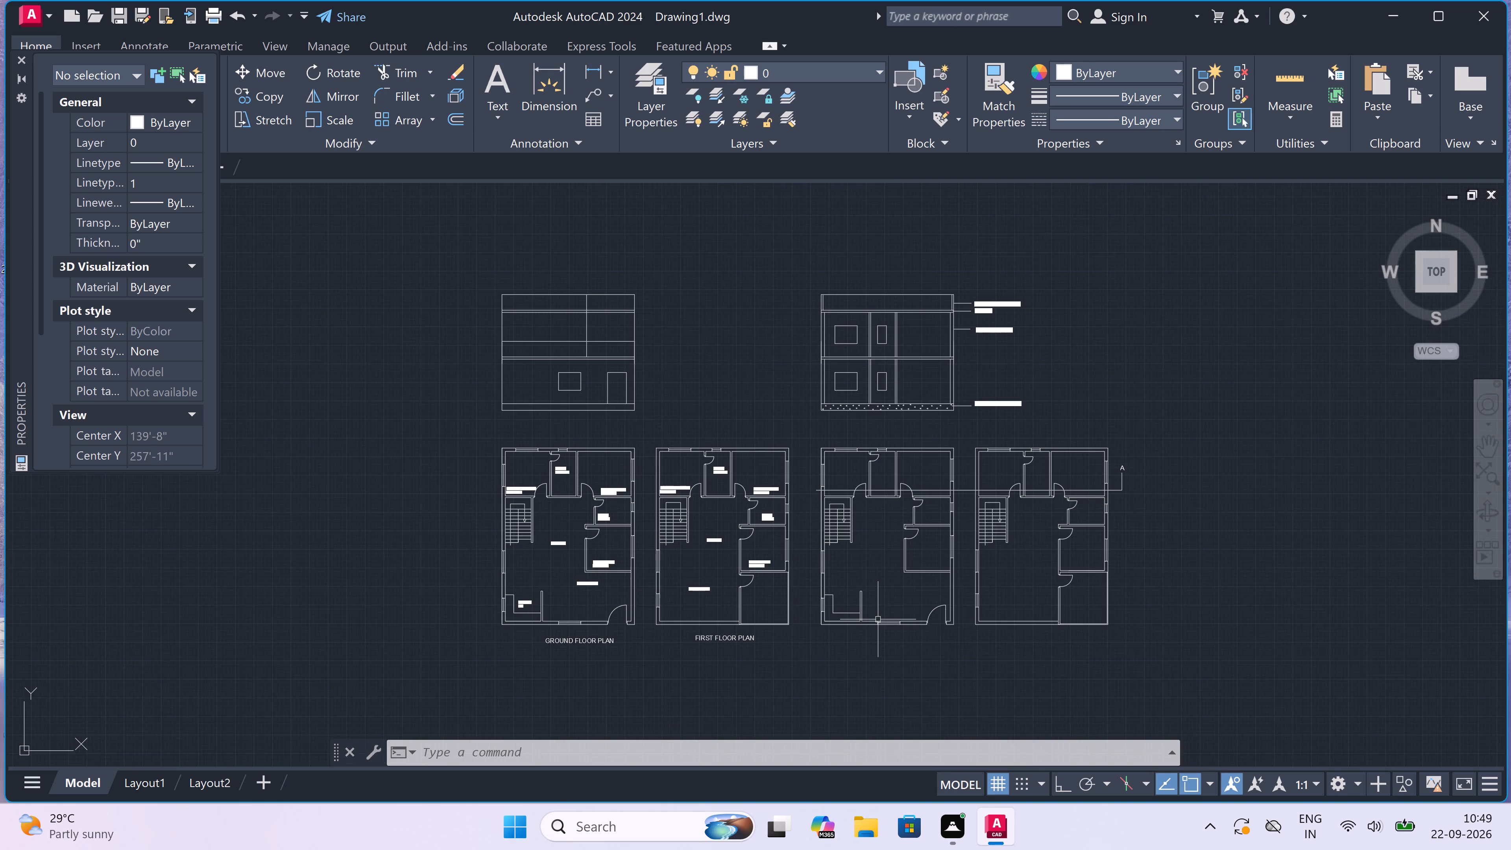
scroll(878, 619, "down", 2)
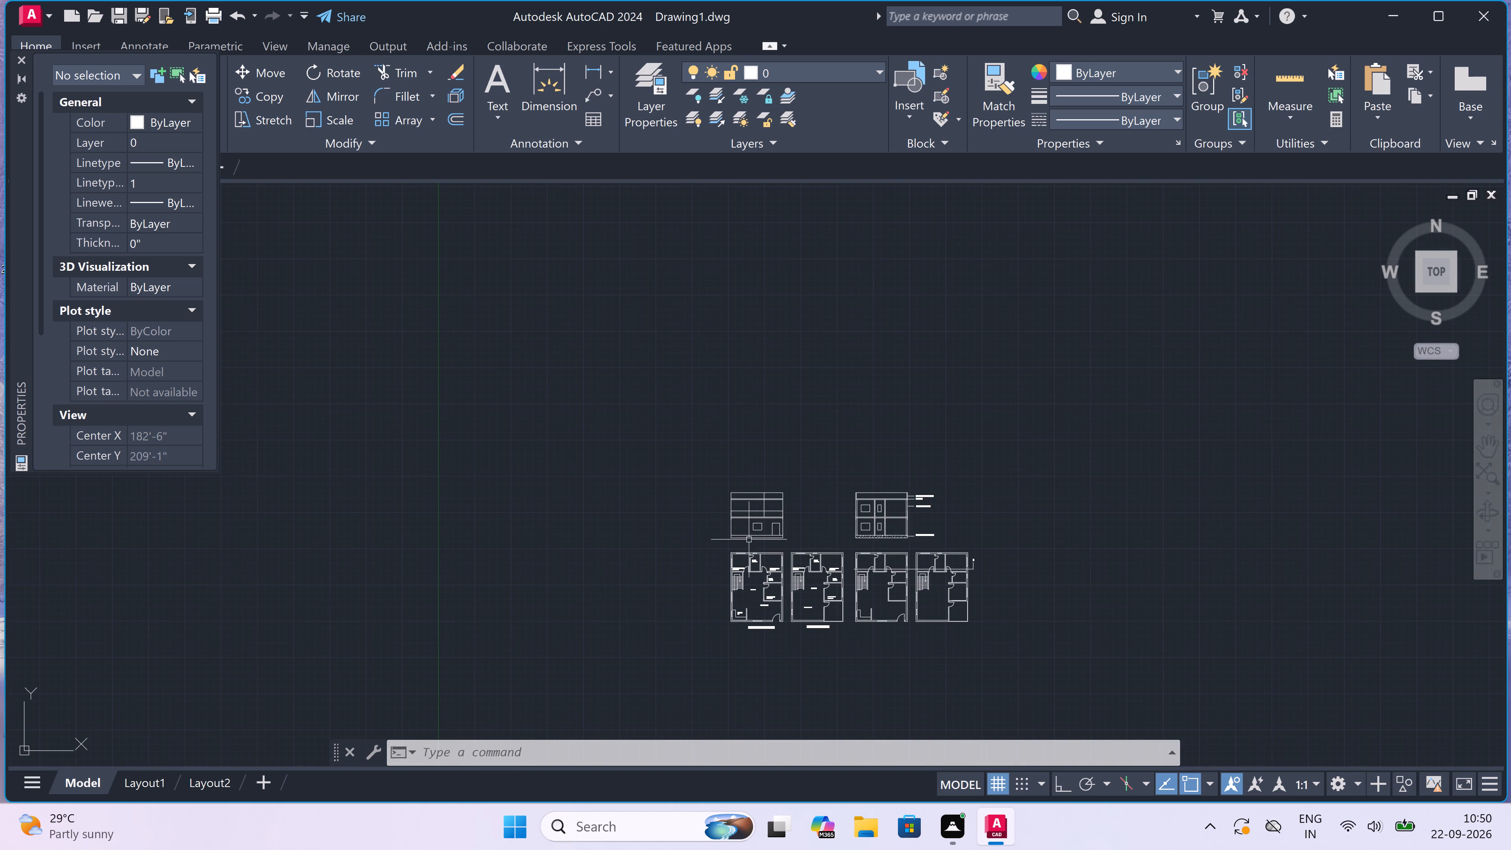
scroll(751, 519, "up", 4)
scroll(752, 519, "down", 3)
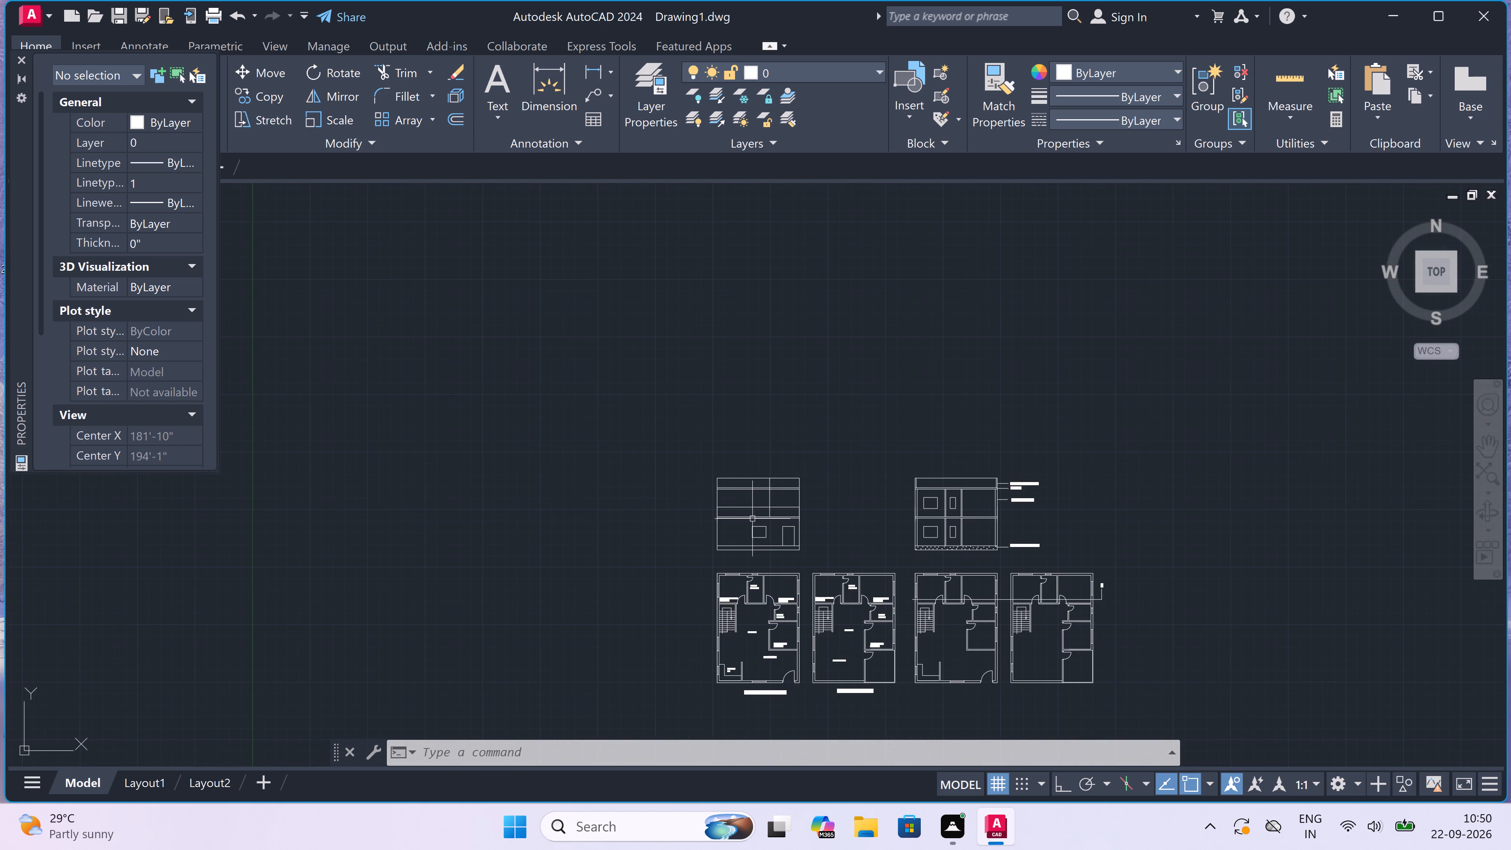
Draw a line from the front elevation's bottom-right corner outward in two 2' segments and straight up past the roof.
scroll(740, 500, "up", 3)
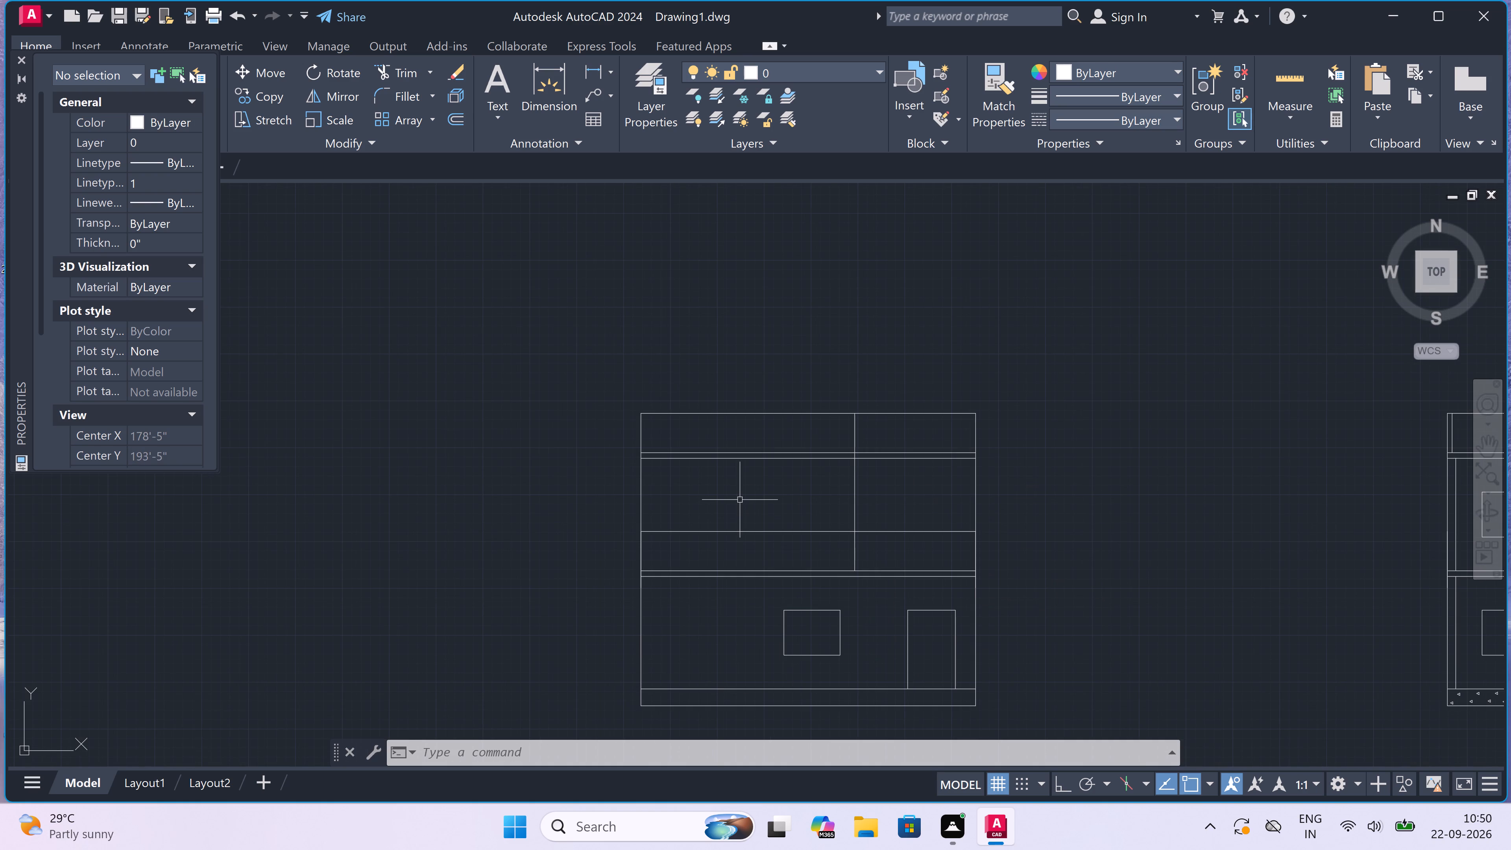
key("l")
key("space")
left_click(973, 704)
key("F8")
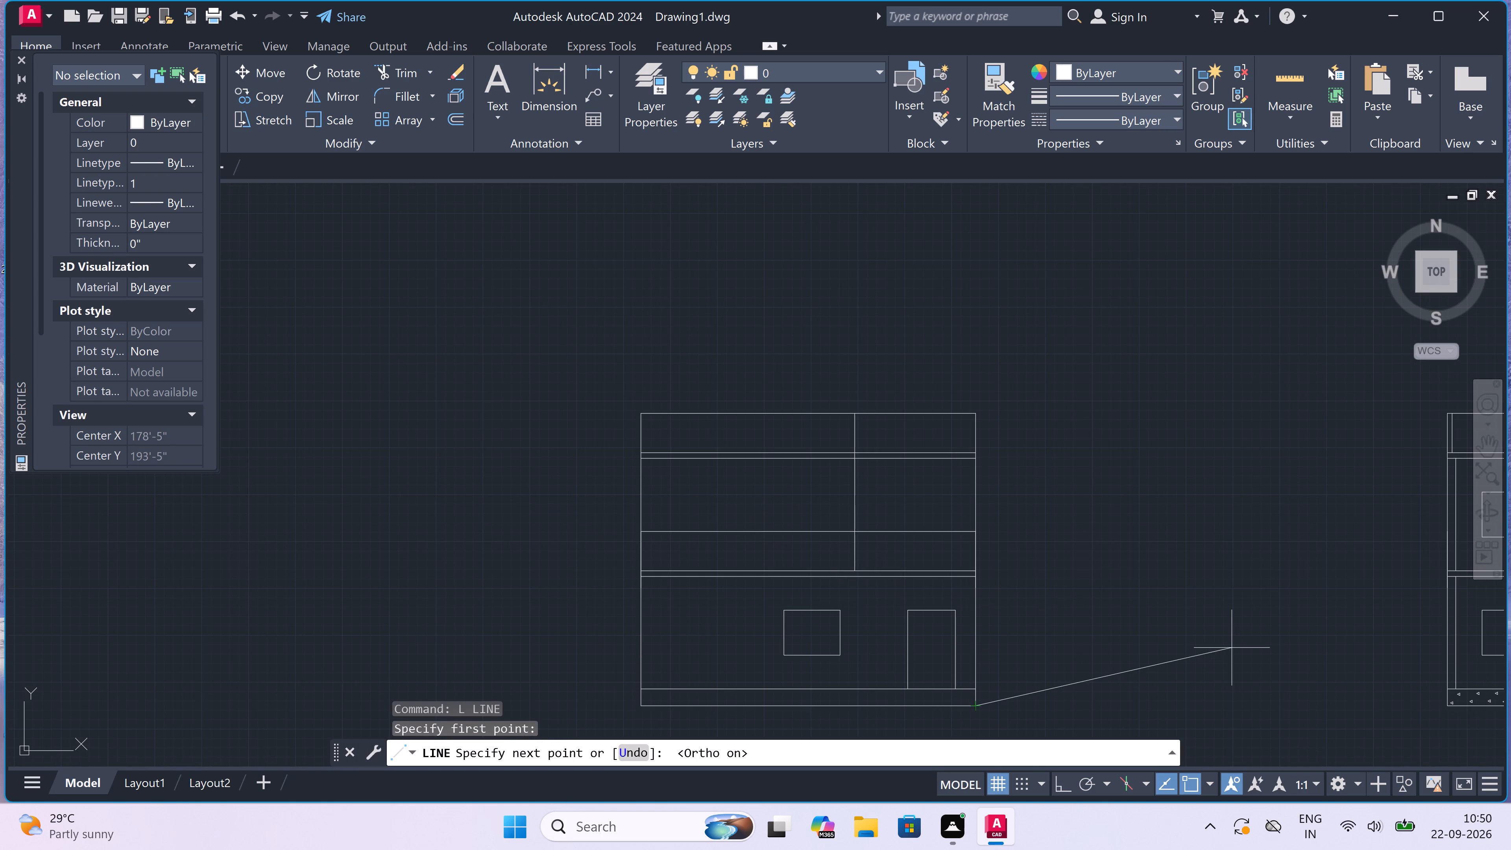
type("2'")
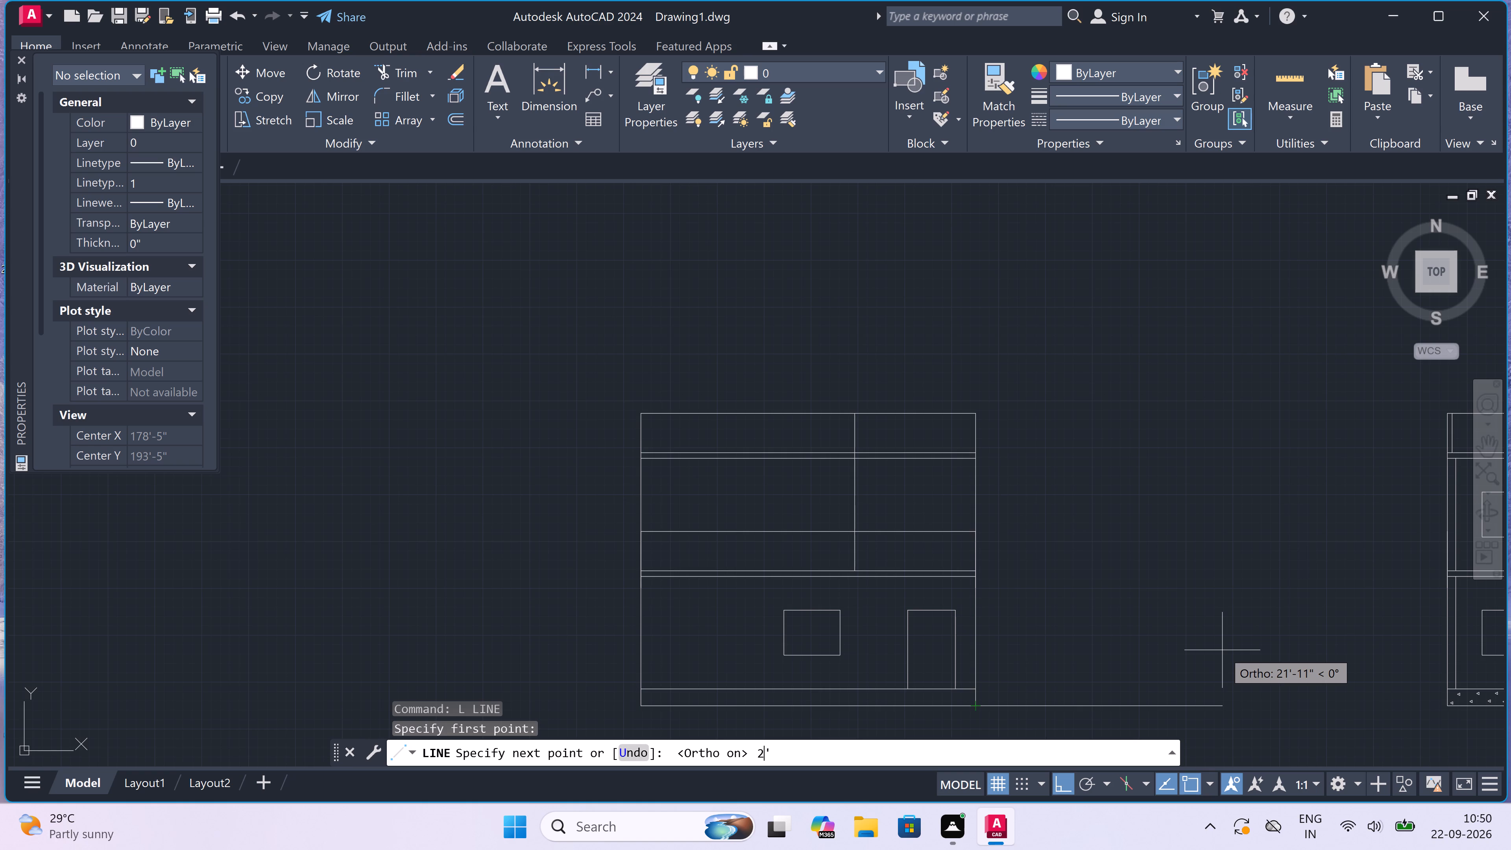
key("space")
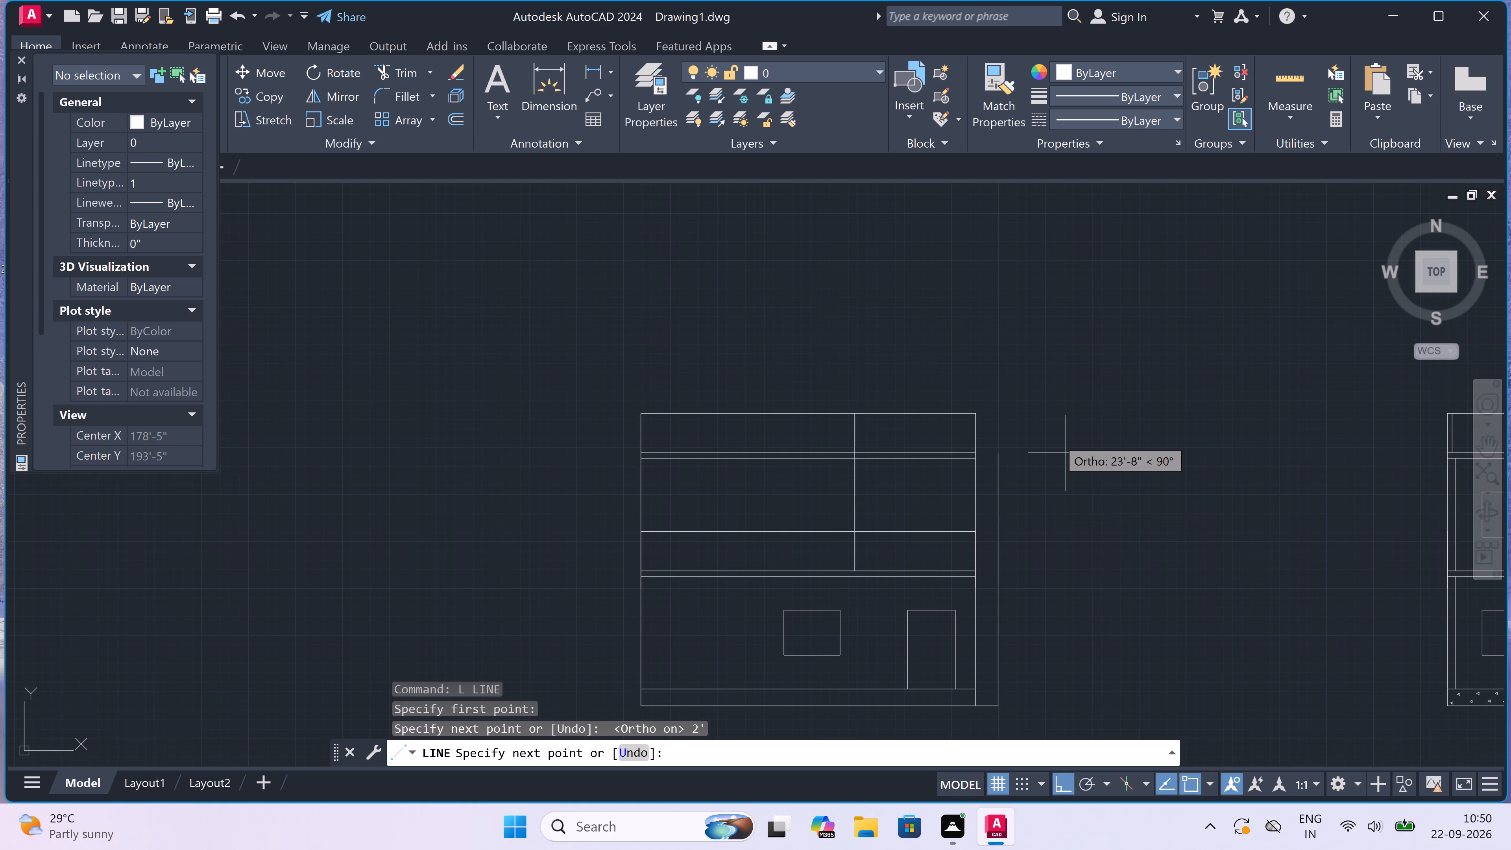
type("2'")
key("space")
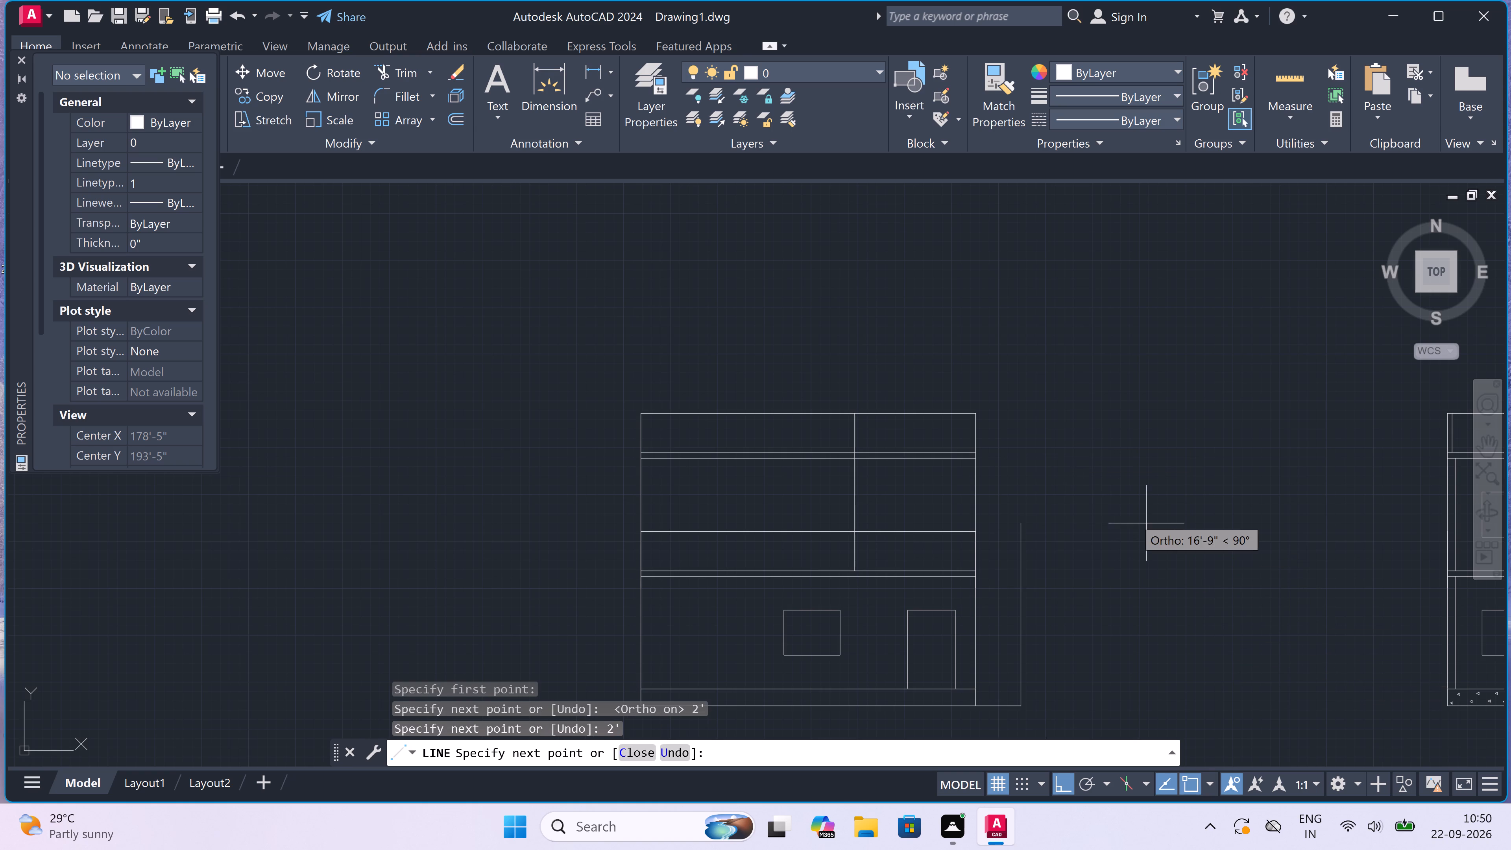
left_click(1006, 358)
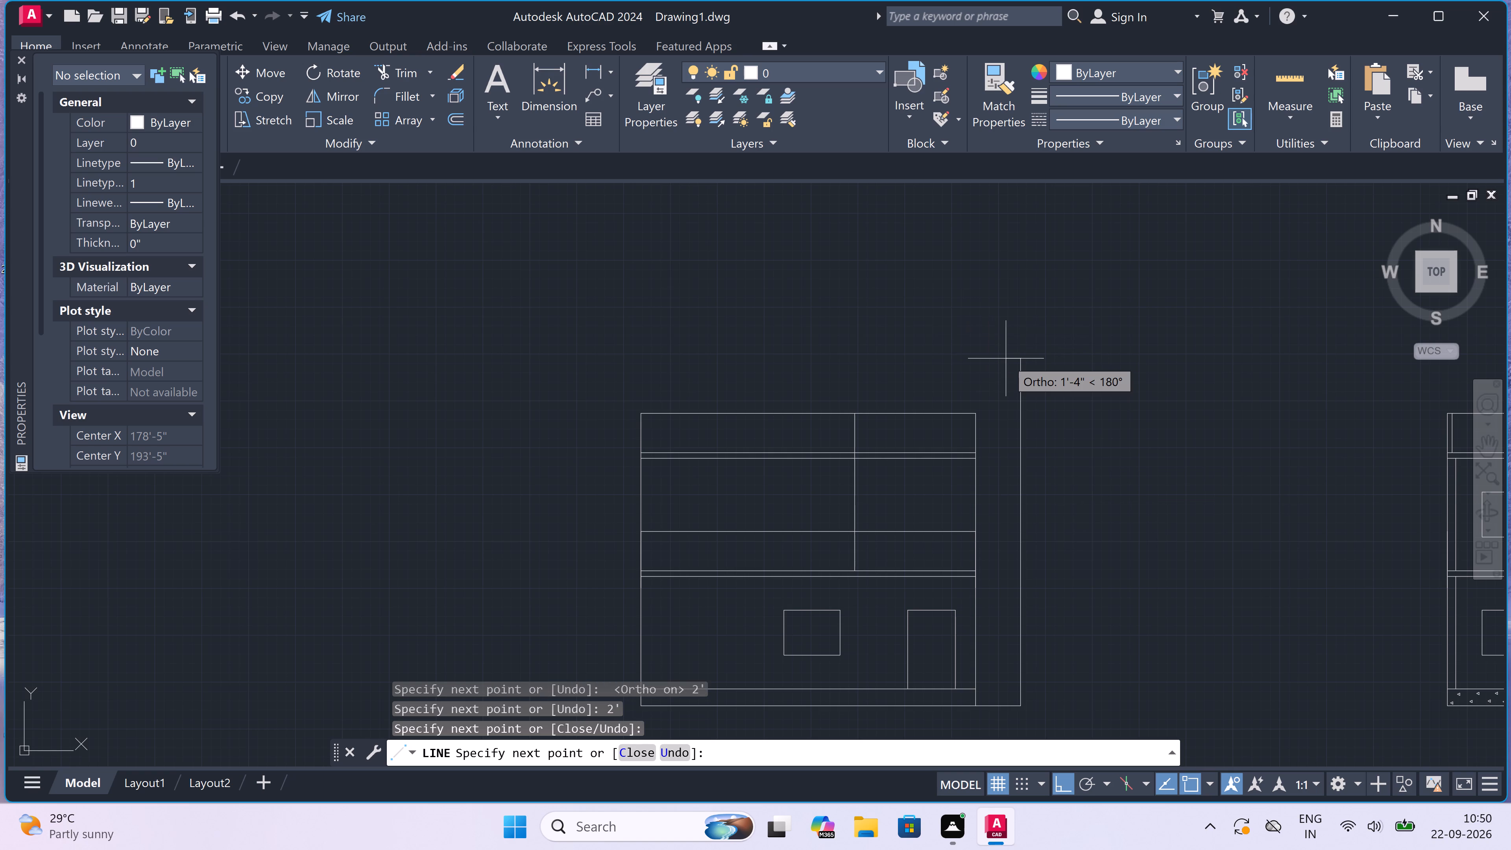
key("Escape")
Draw a line from the elevation's bottom-left corner 4' outward and about 28'-3" straight up past the roof.
scroll(1005, 358, "down", 2)
scroll(883, 484, "up", 2)
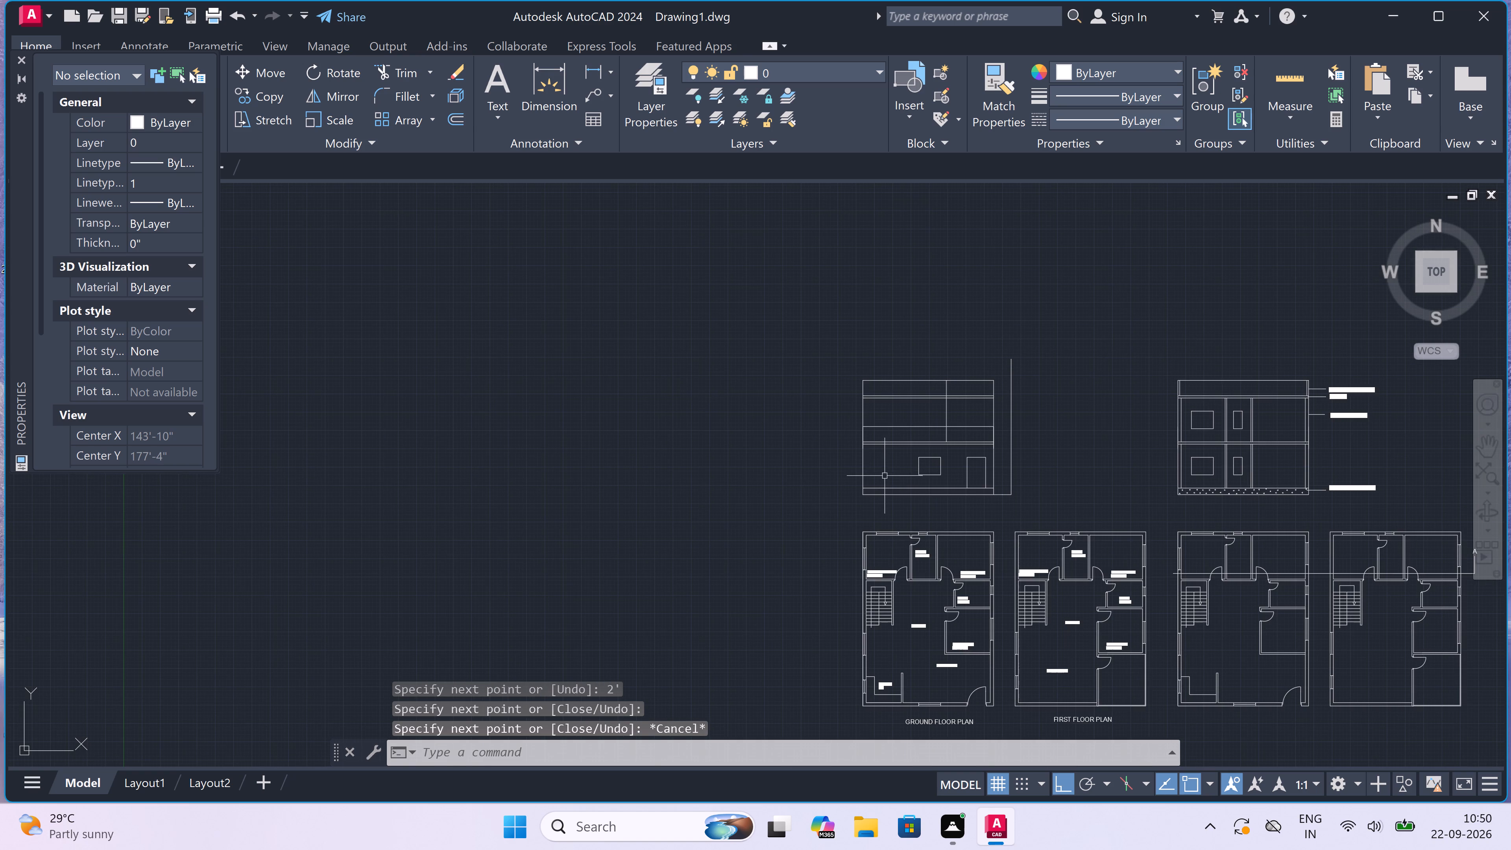
scroll(883, 484, "up", 1)
key("space")
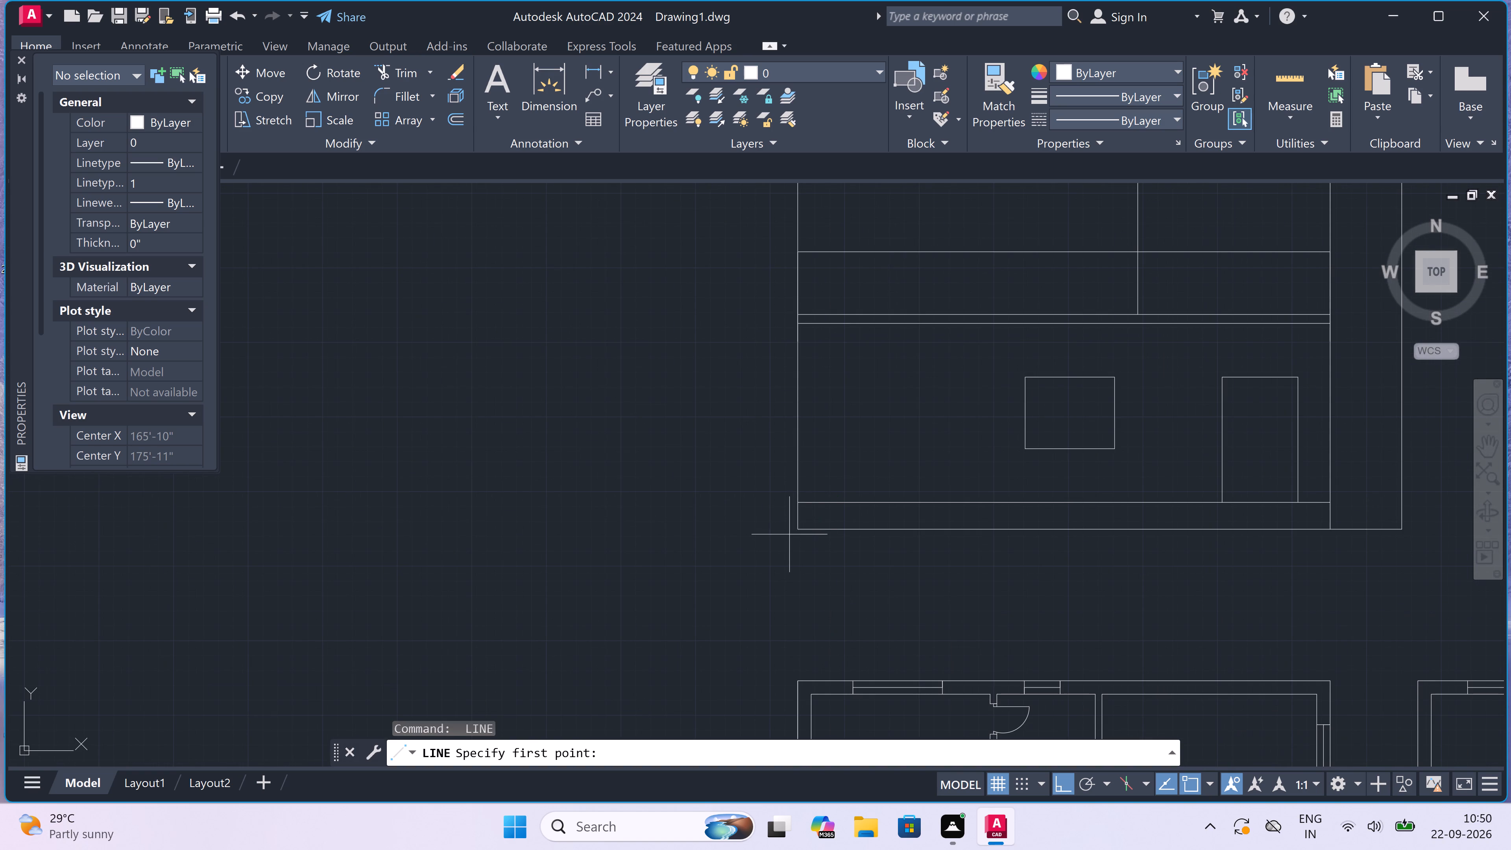
left_click(795, 529)
type("4'")
key("space")
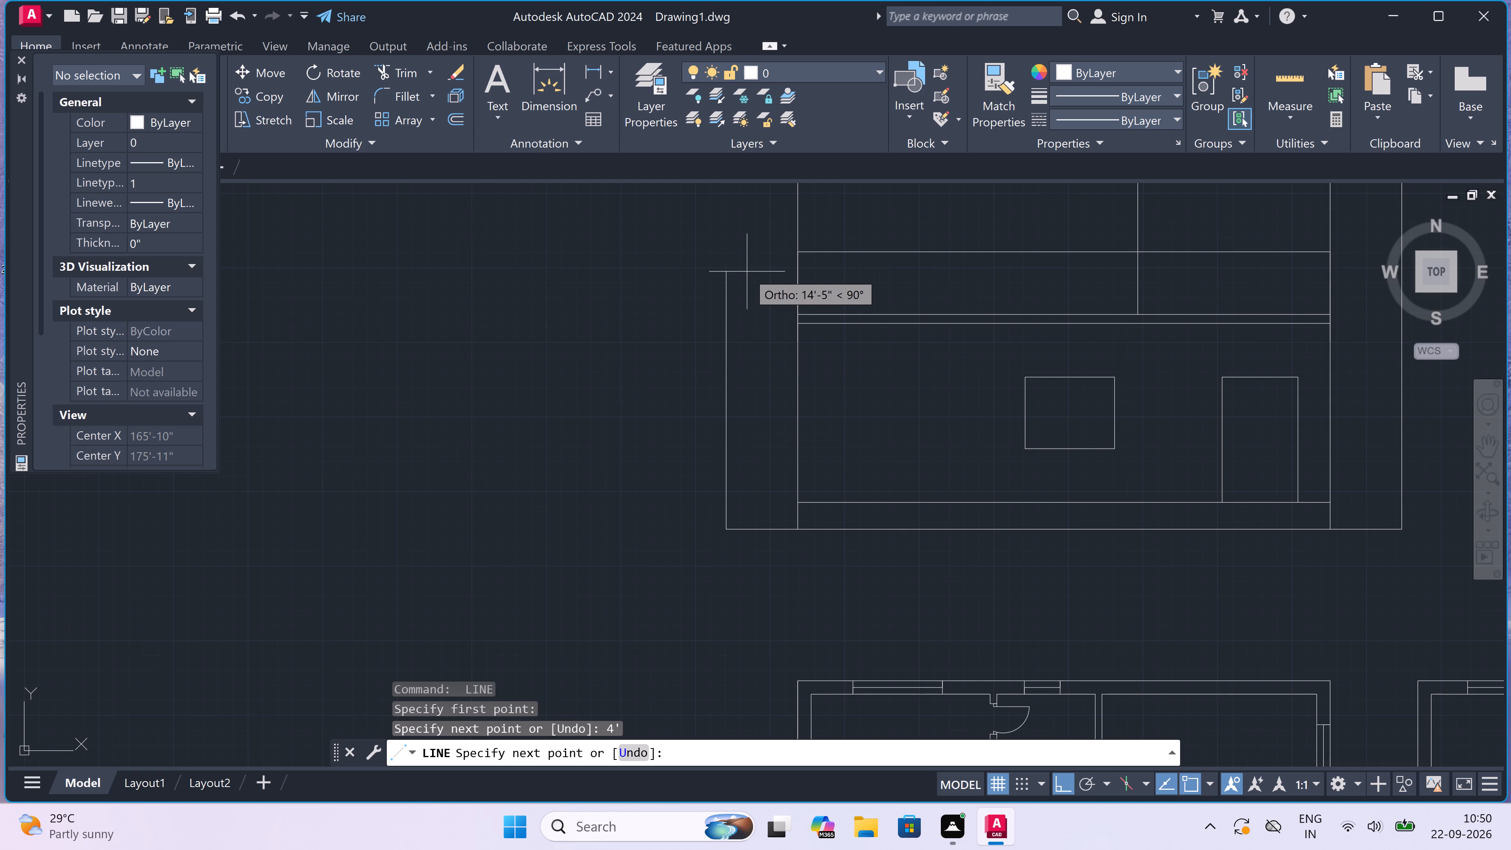
scroll(752, 286, "down", 2)
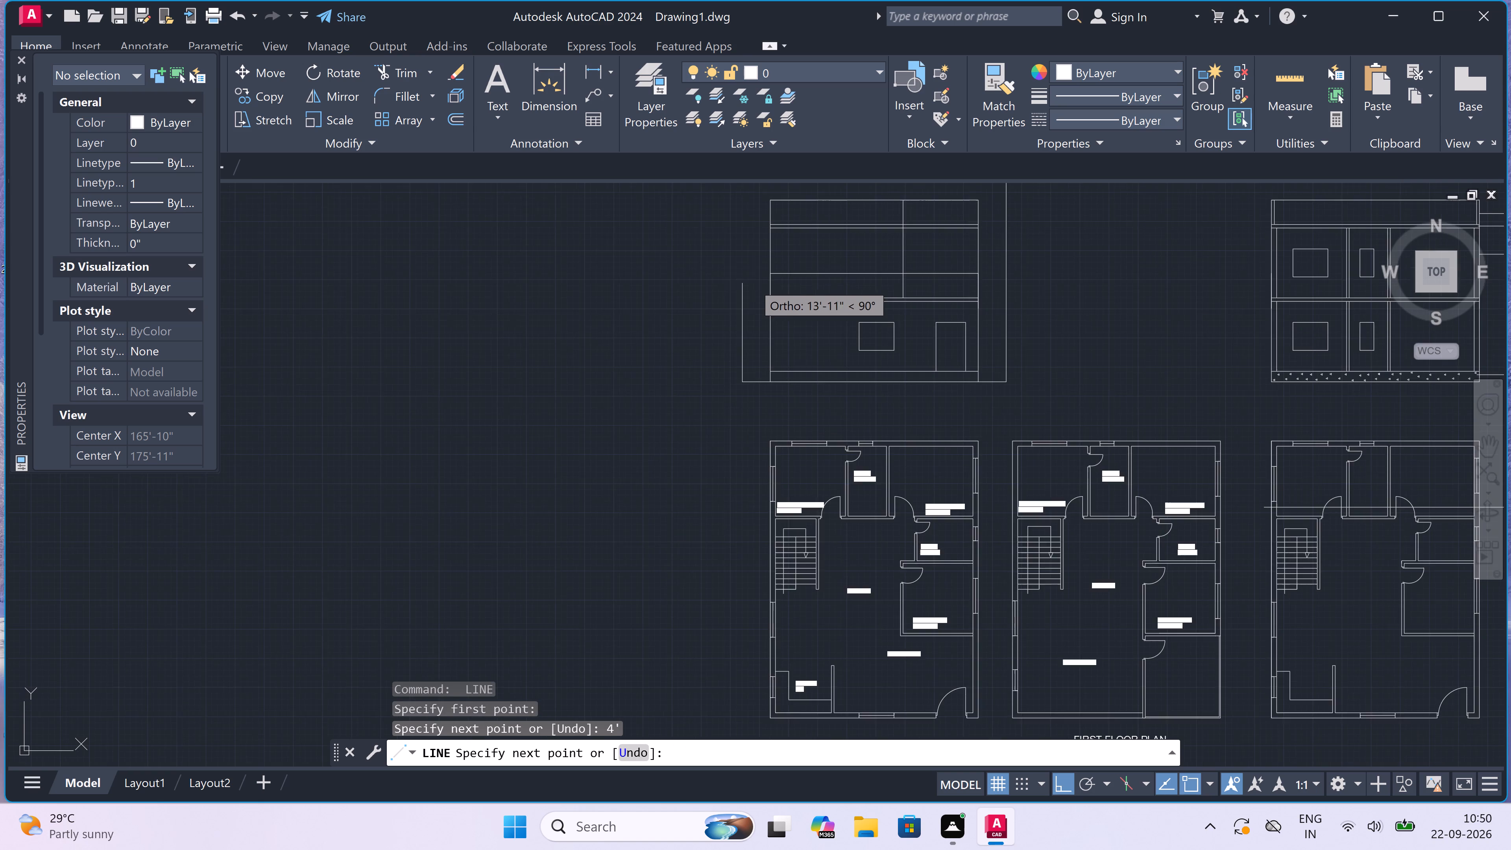
scroll(752, 286, "down", 2)
scroll(748, 248, "up", 2)
left_click(750, 246)
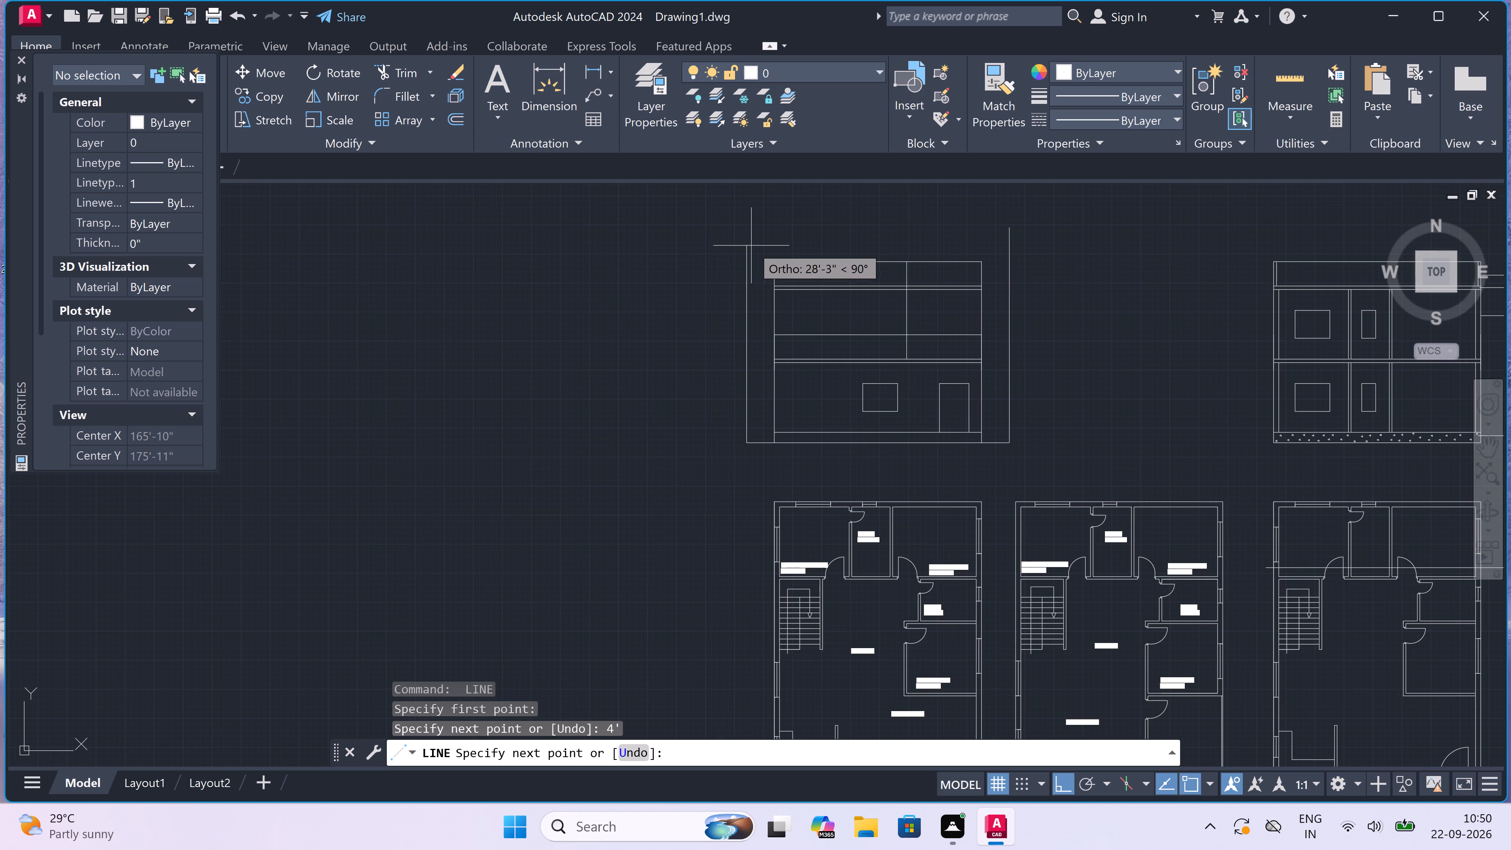
key("Escape")
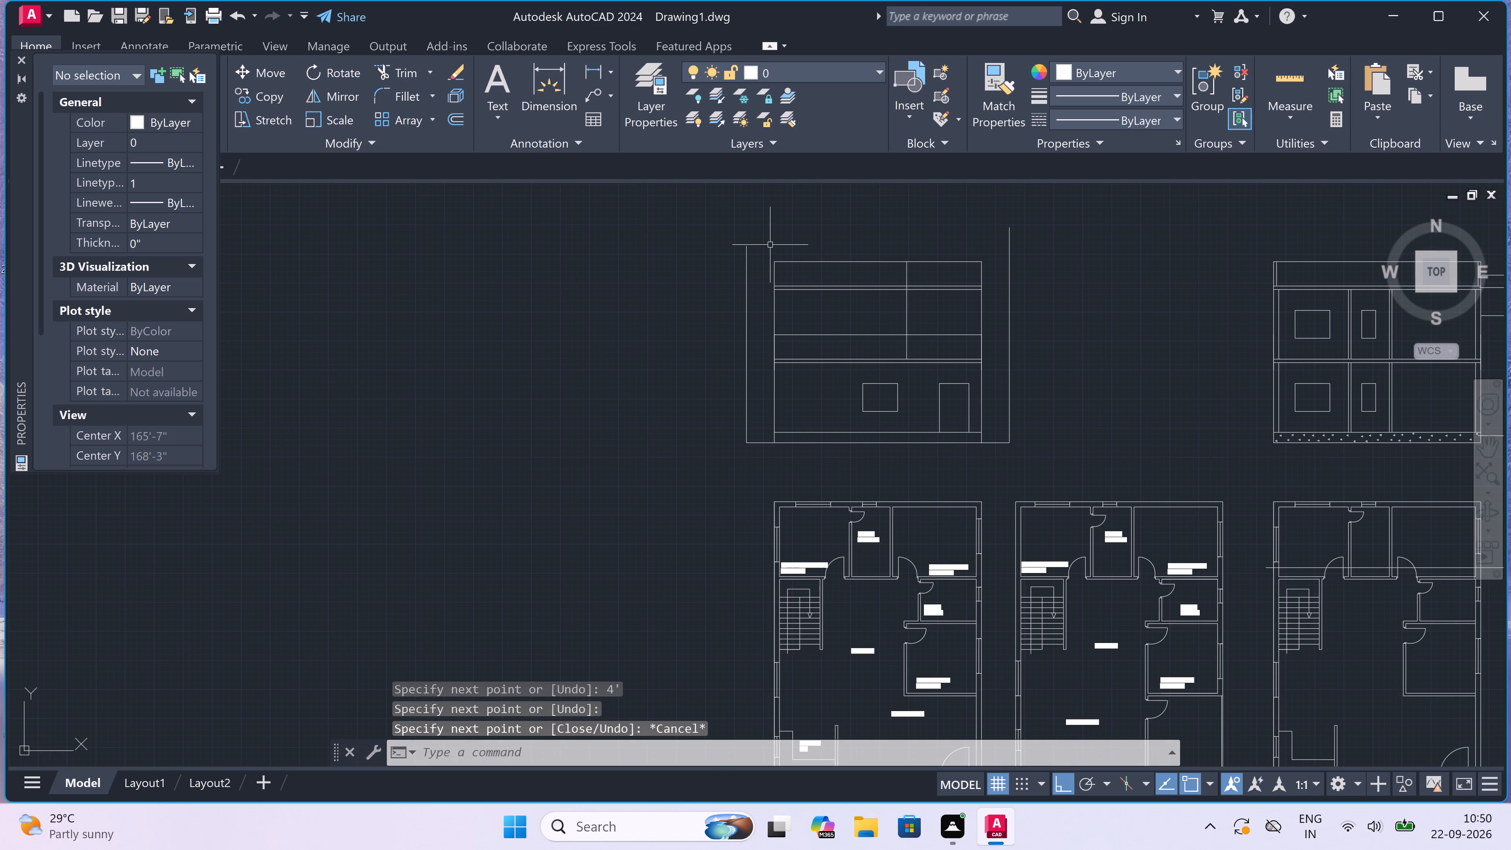
Extend the elevation's parapet, roof slab and first-floor band lines to the new vertical line on its left side.
type("EX")
key("space")
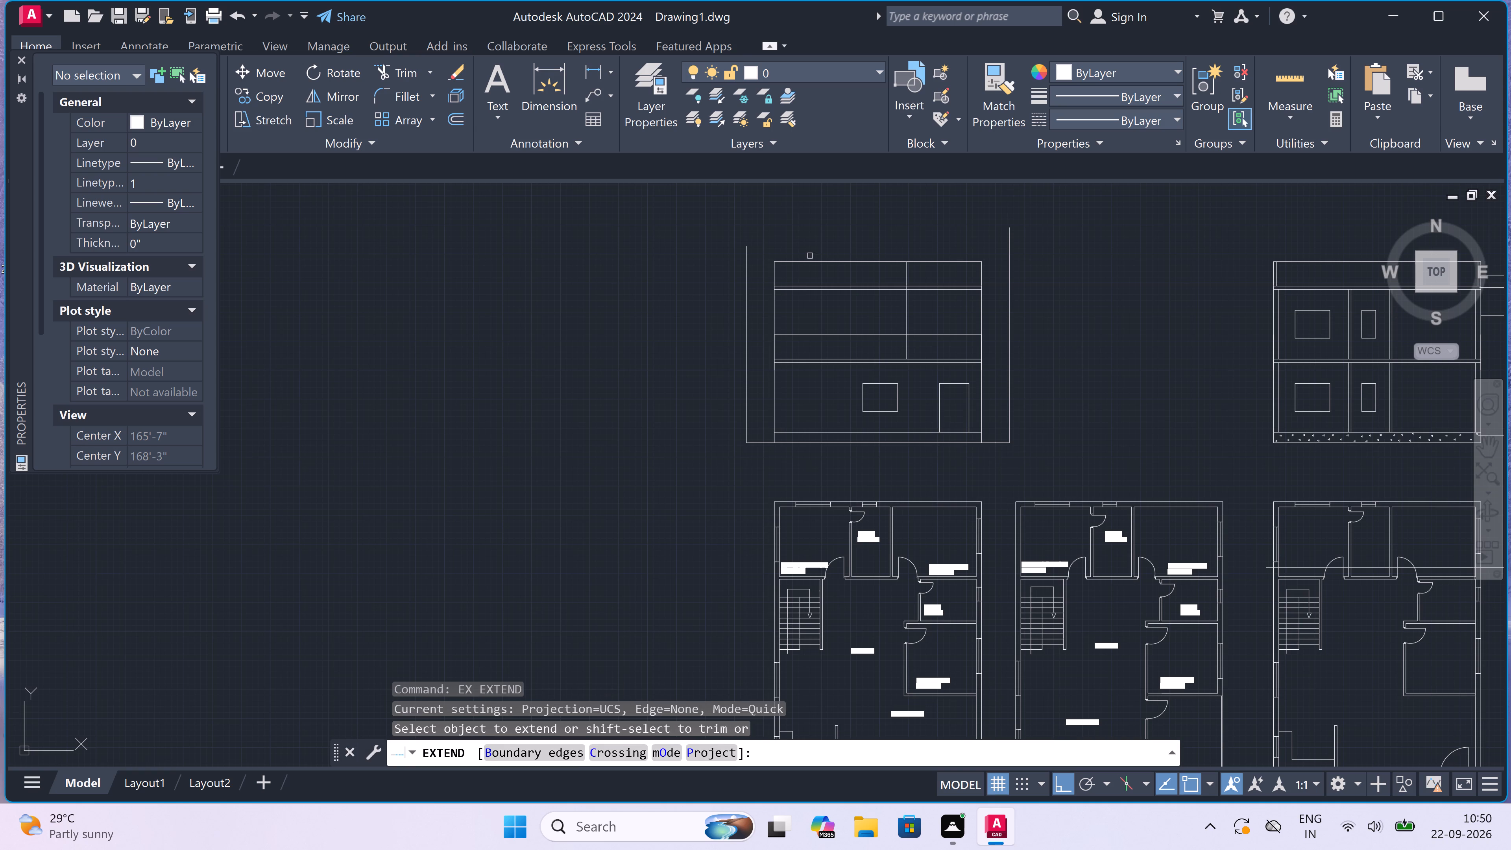
left_click(810, 247)
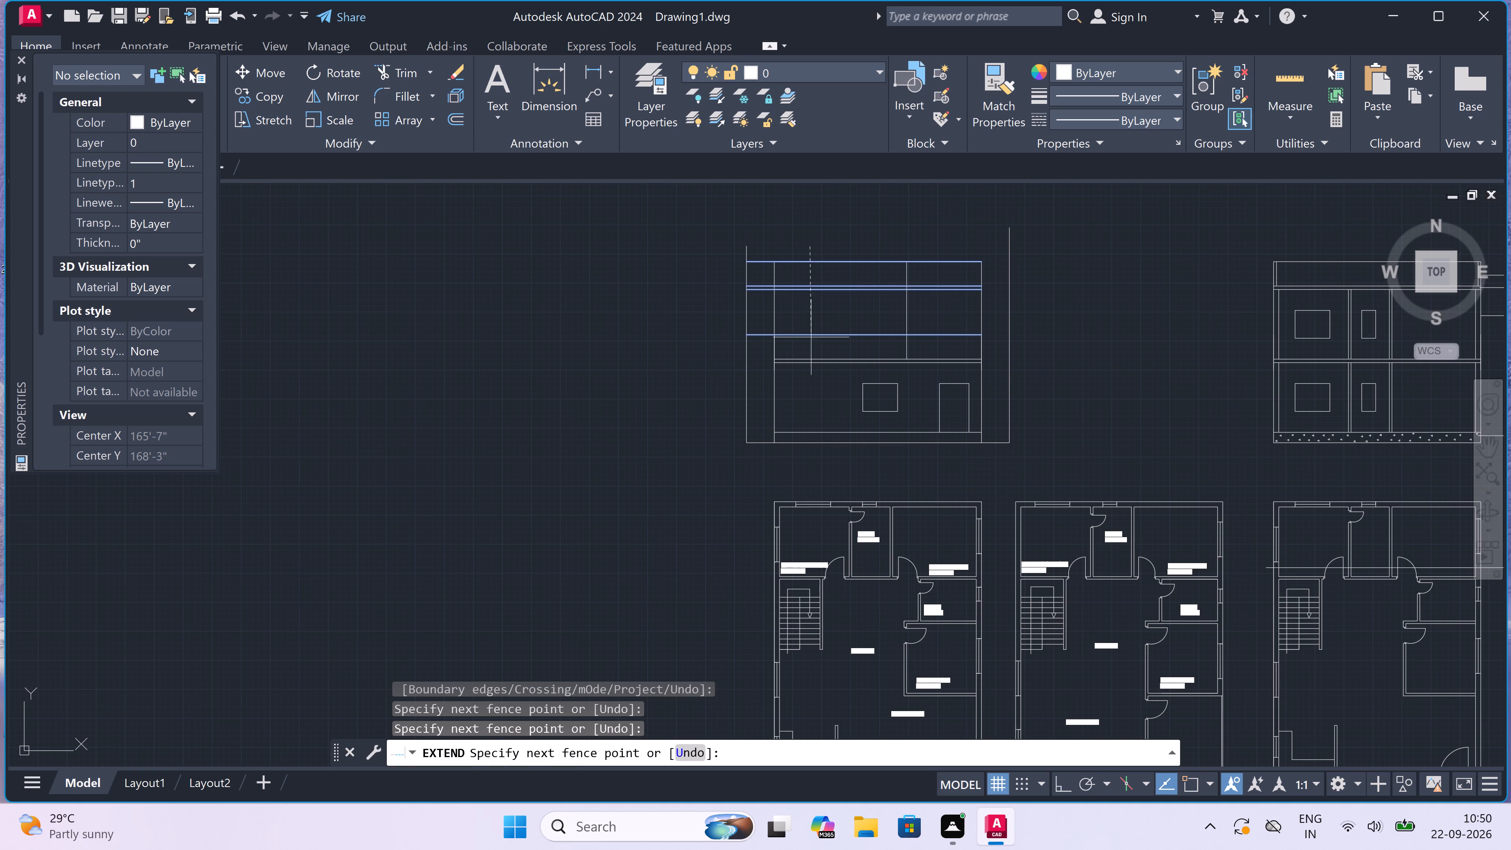
scroll(807, 354, "up", 3)
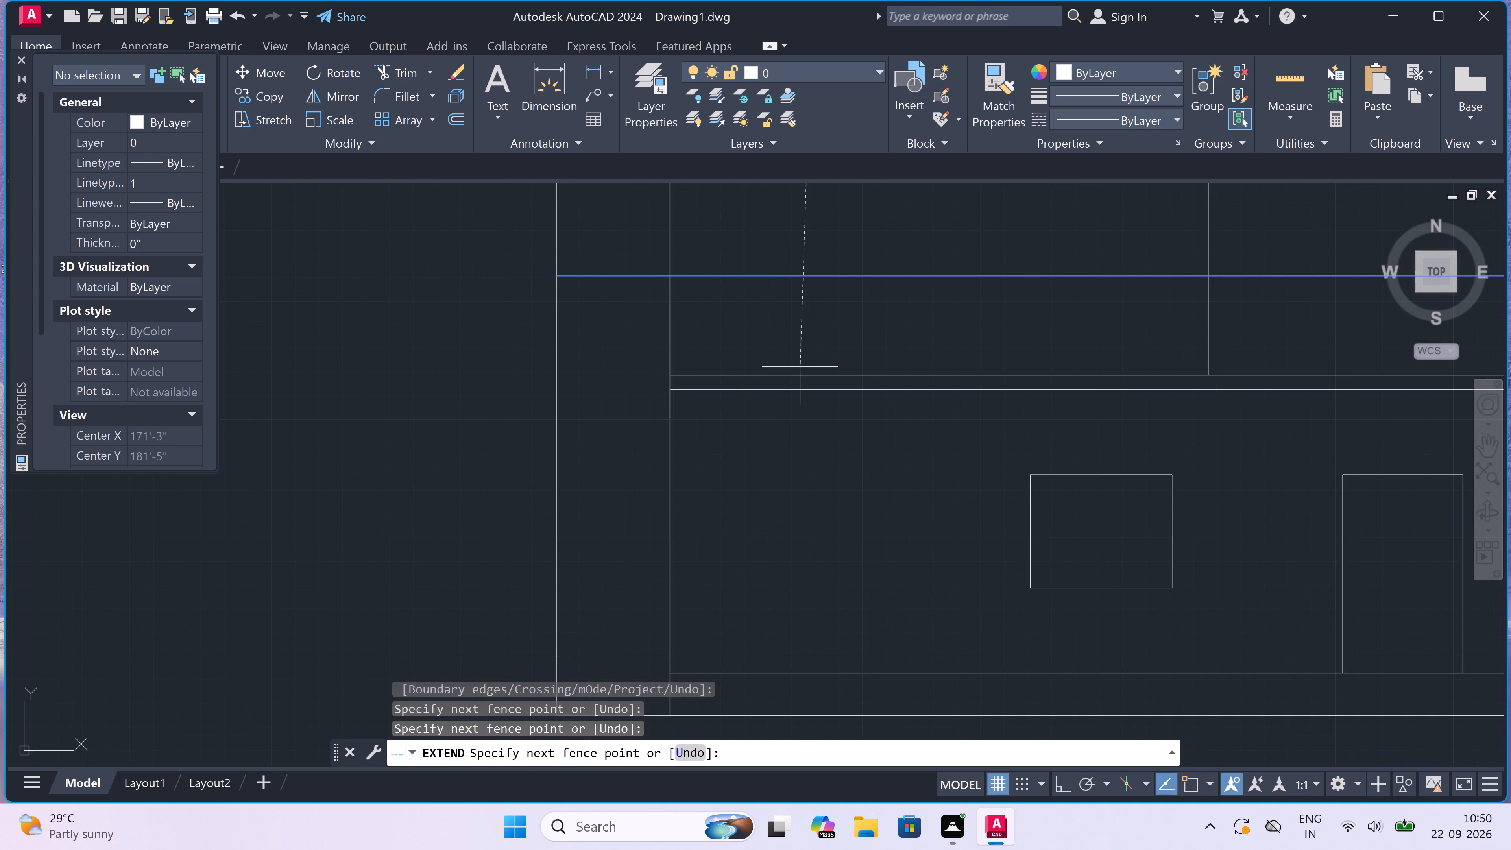
left_click(798, 377)
scroll(798, 377, "down", 3)
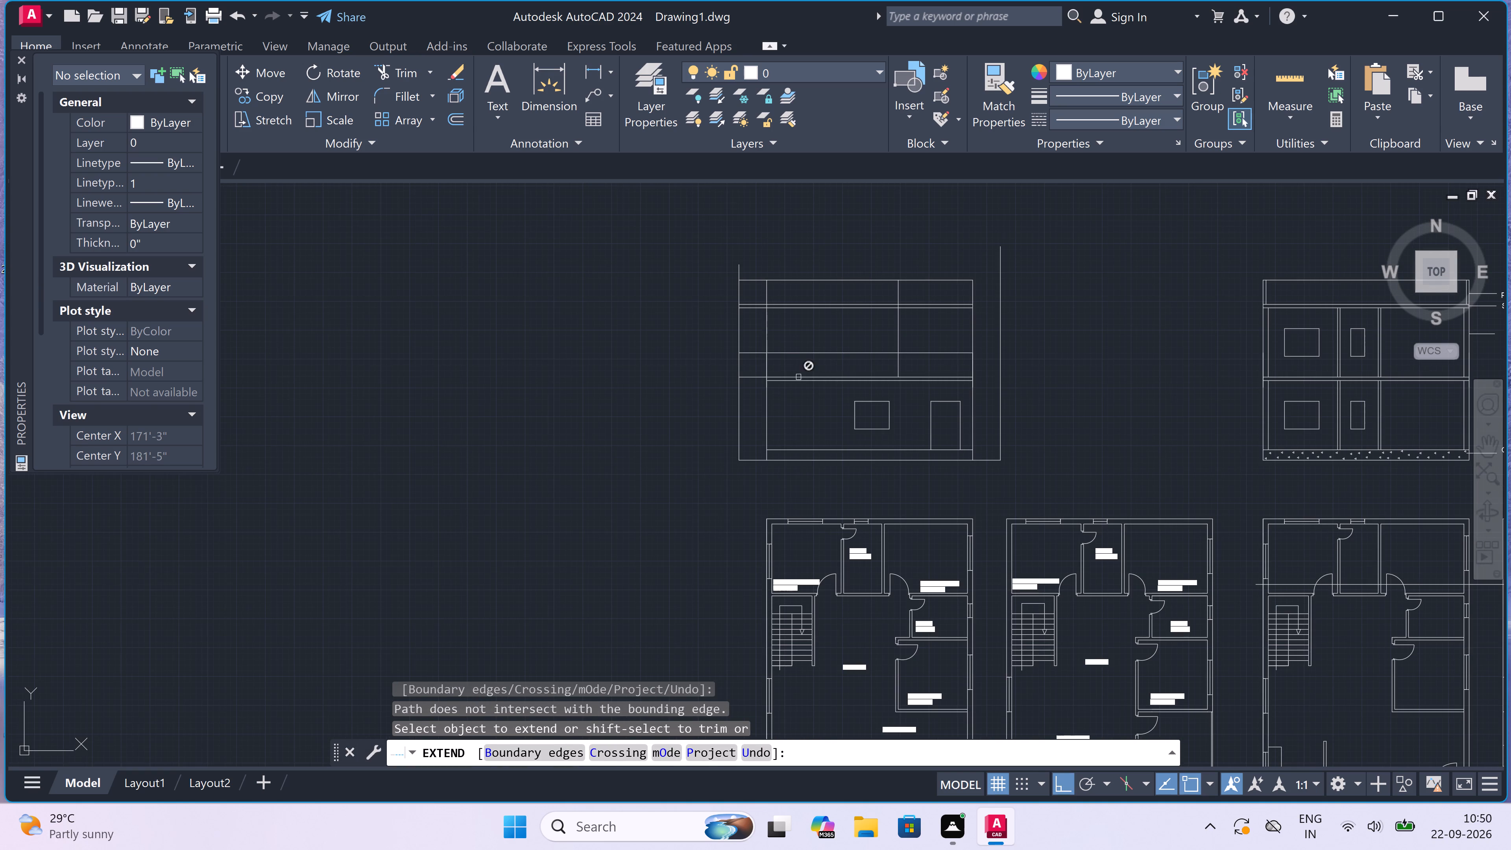
Extend the same parapet, roof slab and first-floor band lines to the vertical line on the elevation's right side.
scroll(945, 261, "up", 2)
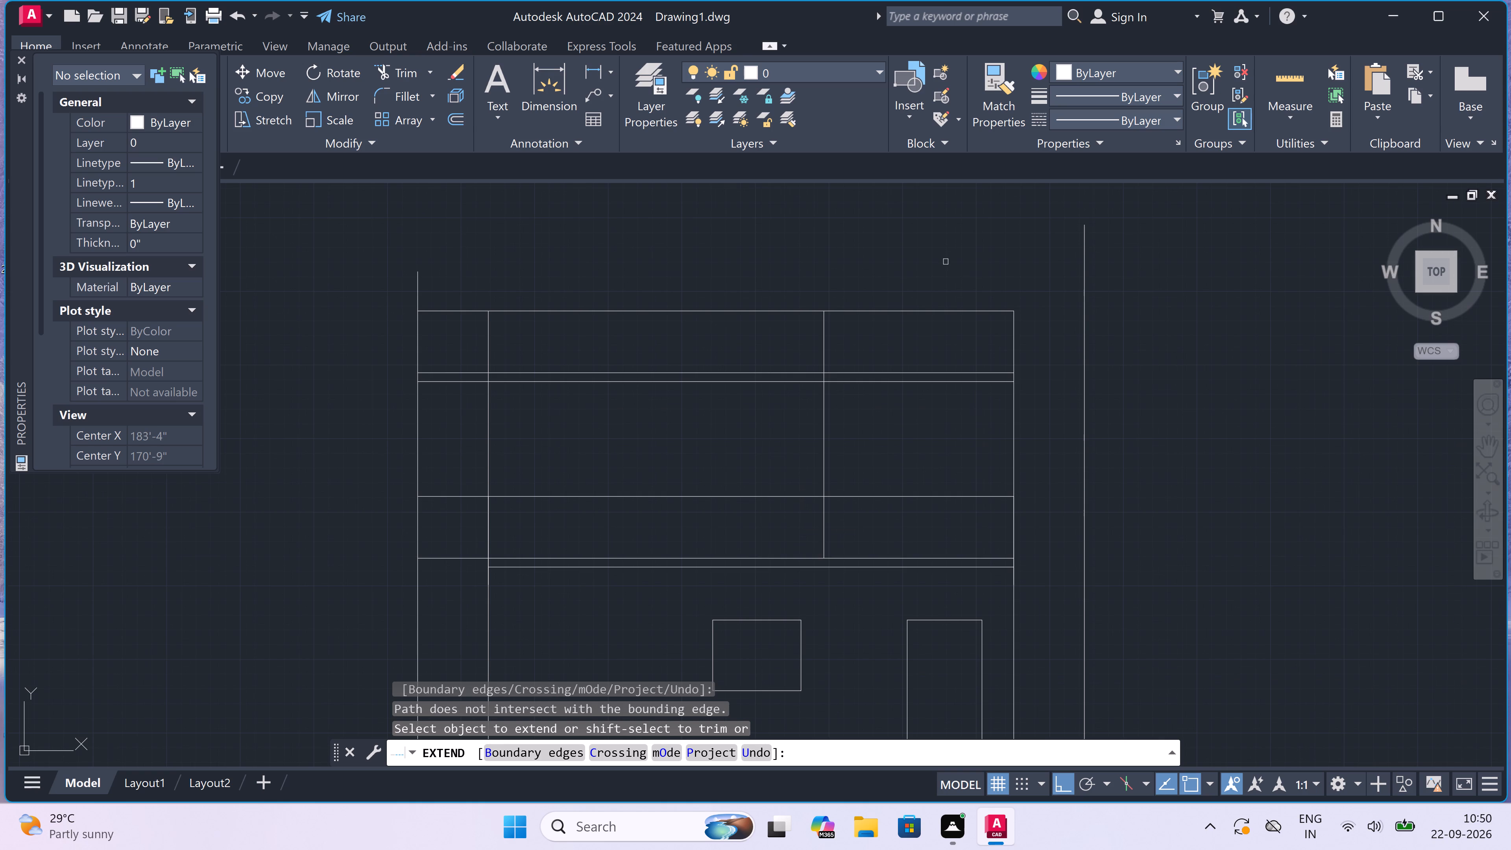
double_click(964, 279)
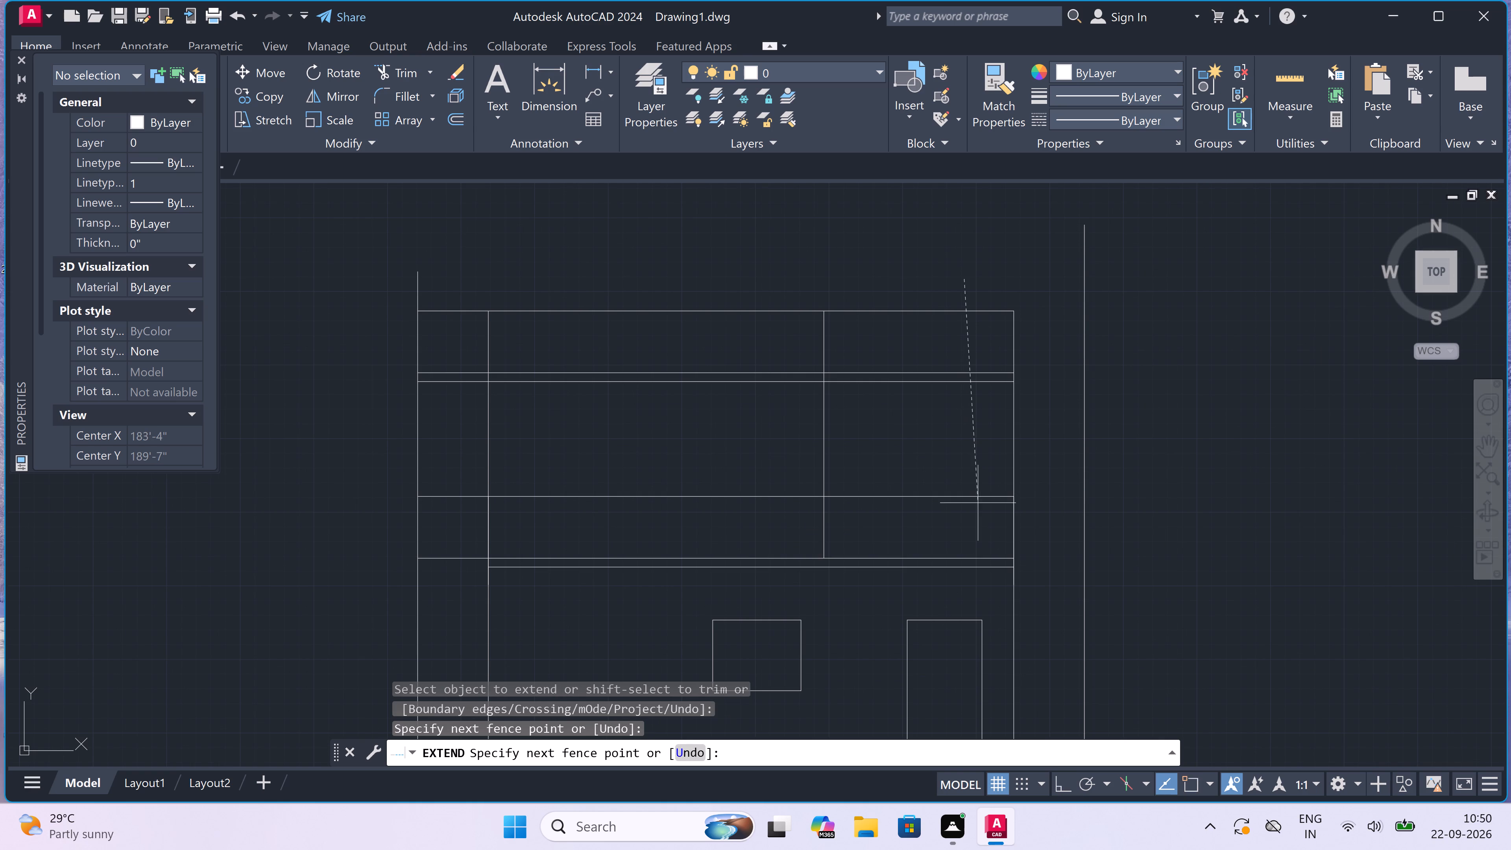
left_click(985, 563)
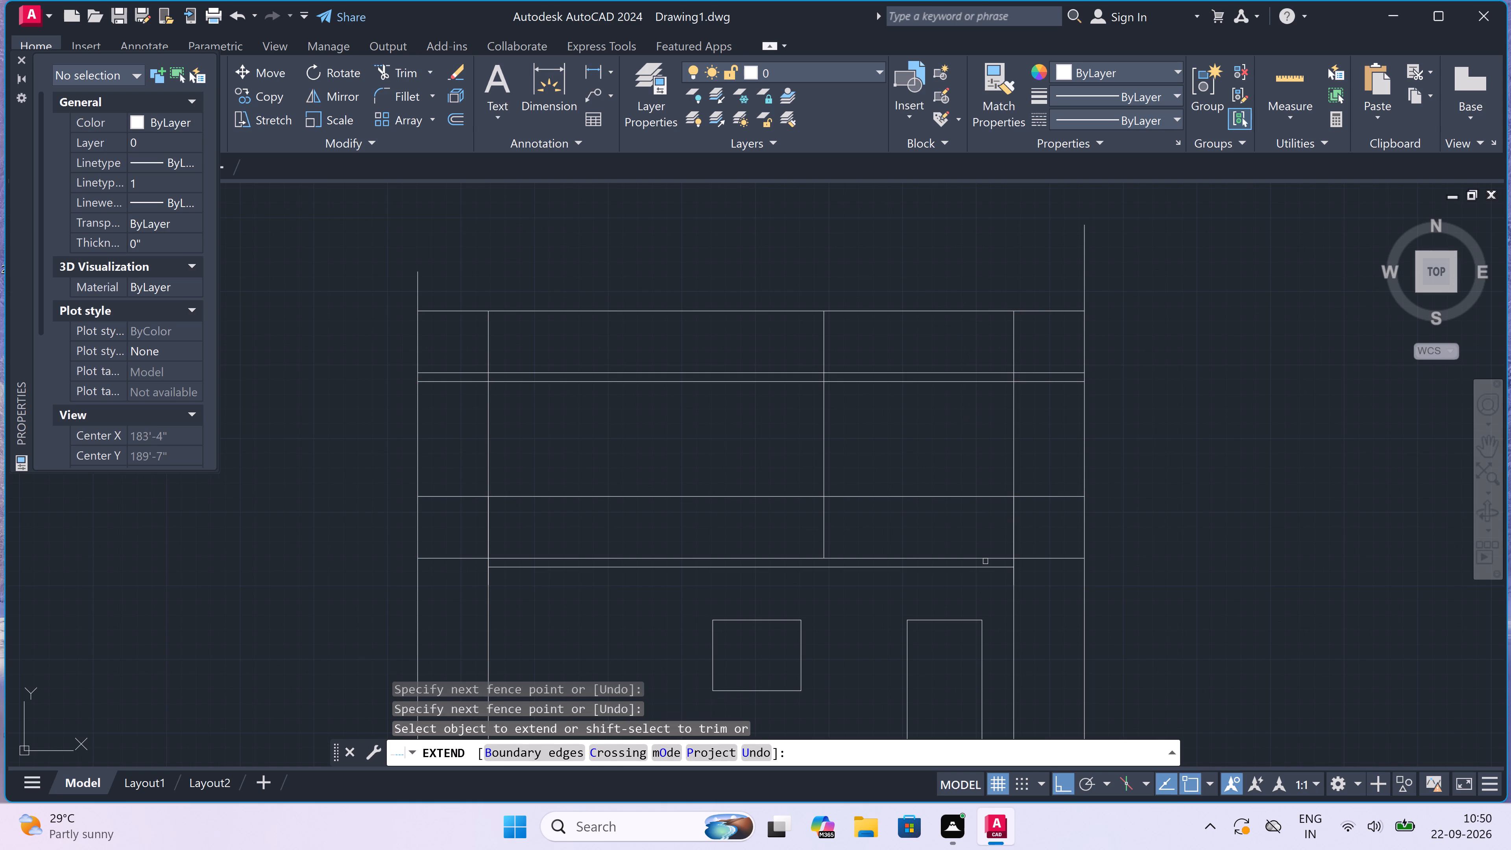
key("Escape")
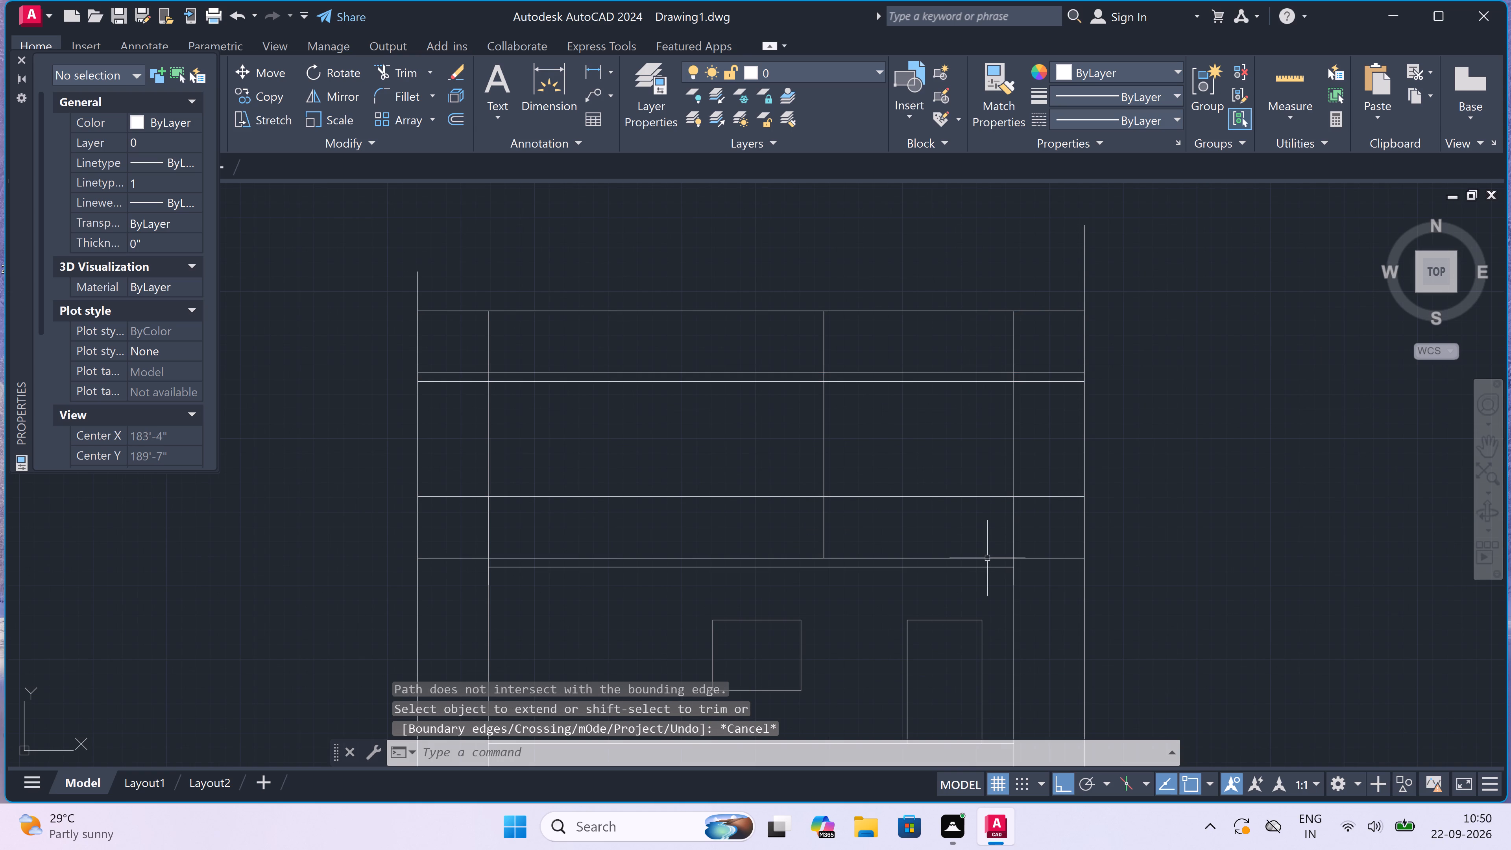
Trim away the first-floor slab's lower line and the middle and right wall verticals inside the first-floor band.
key("t")
key("r")
key("space")
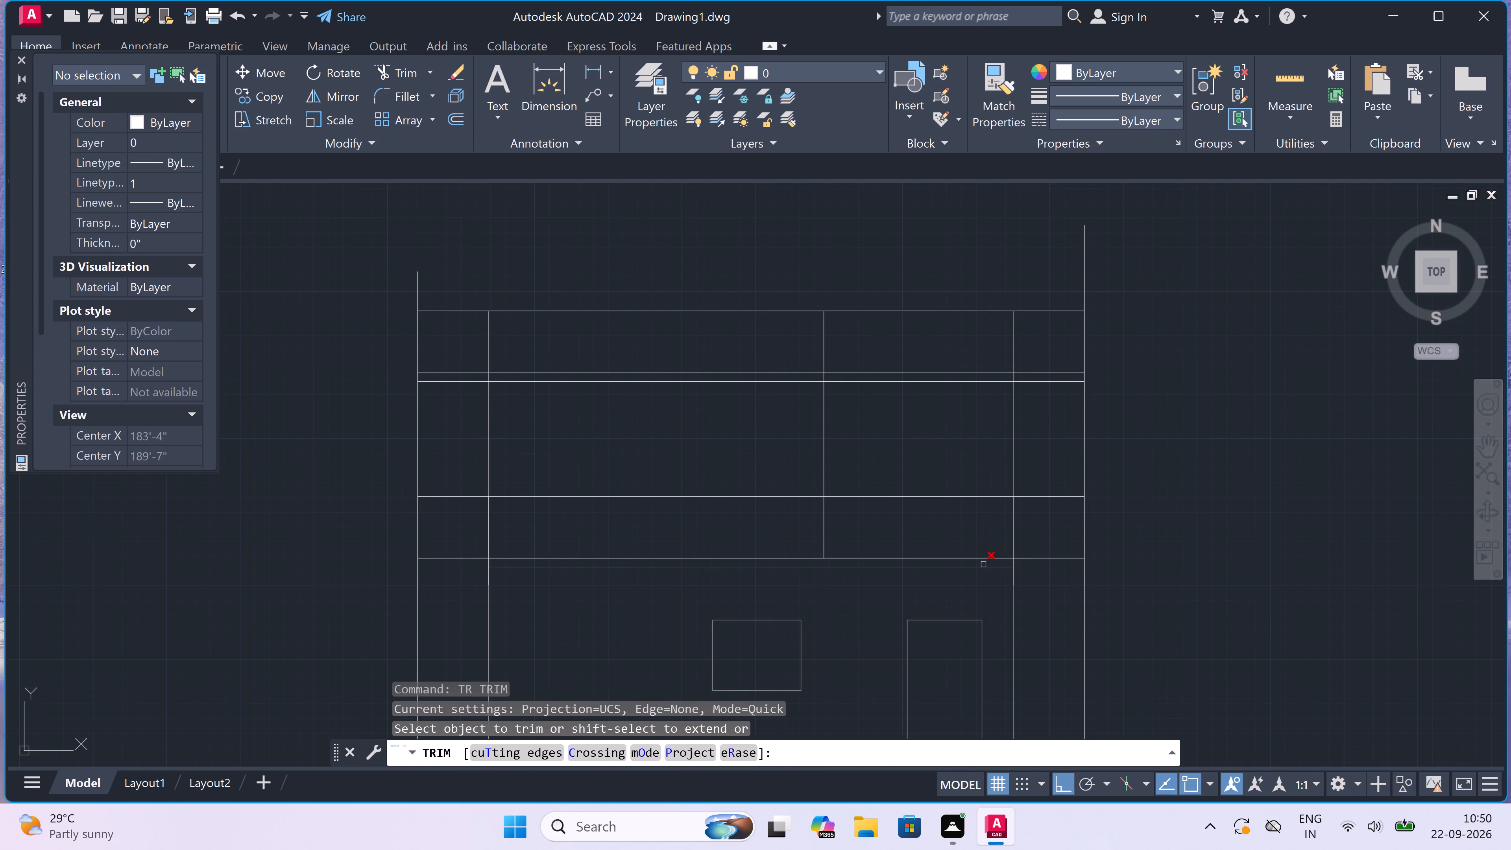
left_click(983, 564)
left_click_drag(1060, 536, 1053, 536)
left_click_drag(752, 522, 759, 522)
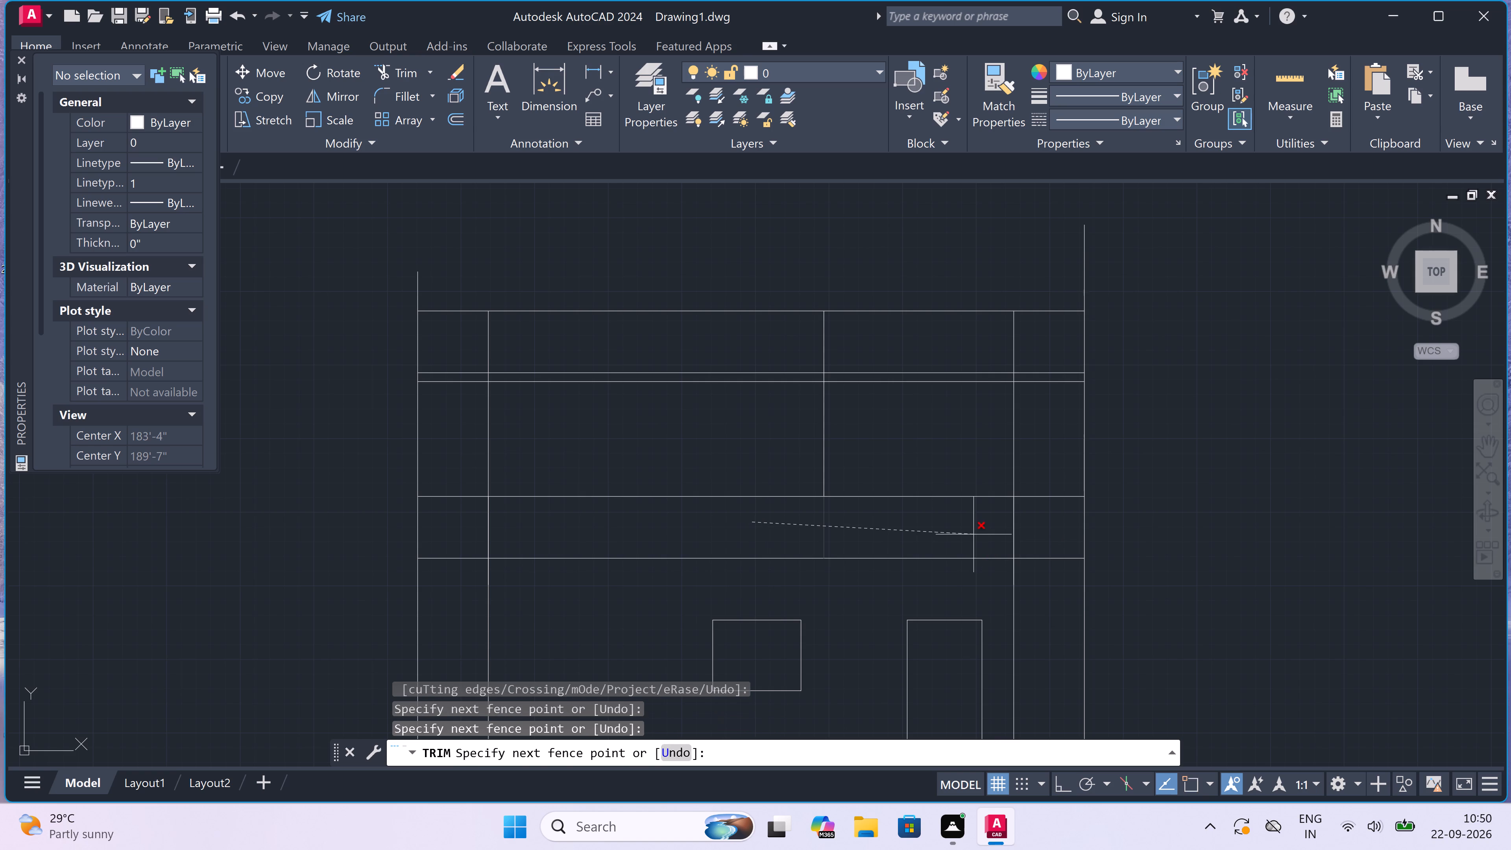
left_click(1022, 530)
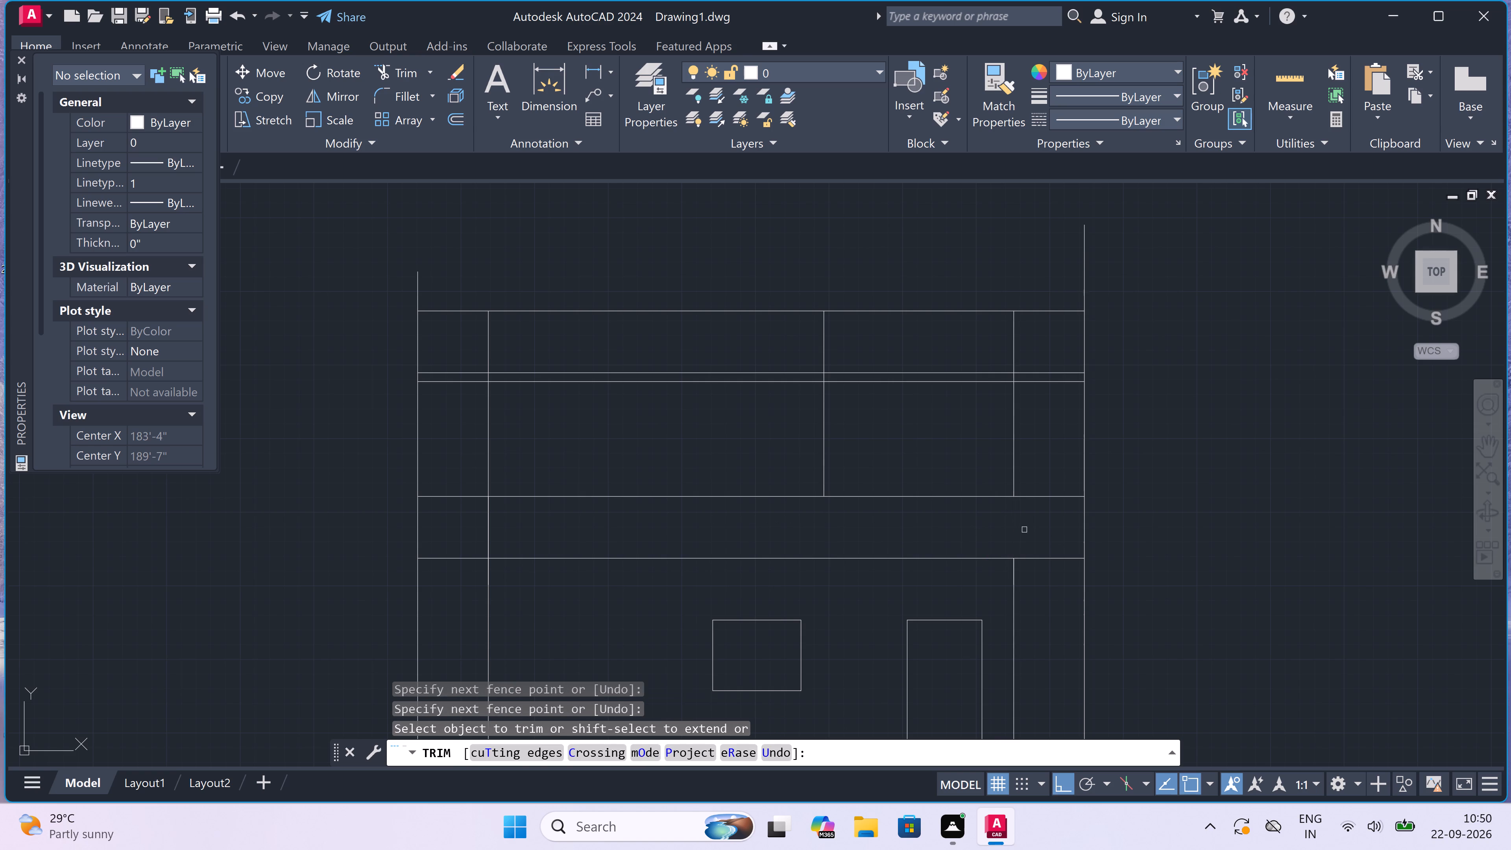
Trim both outer verticals above the roofline and remove the wall verticals inside the top parapet band.
left_click(1084, 268)
left_click(1059, 347)
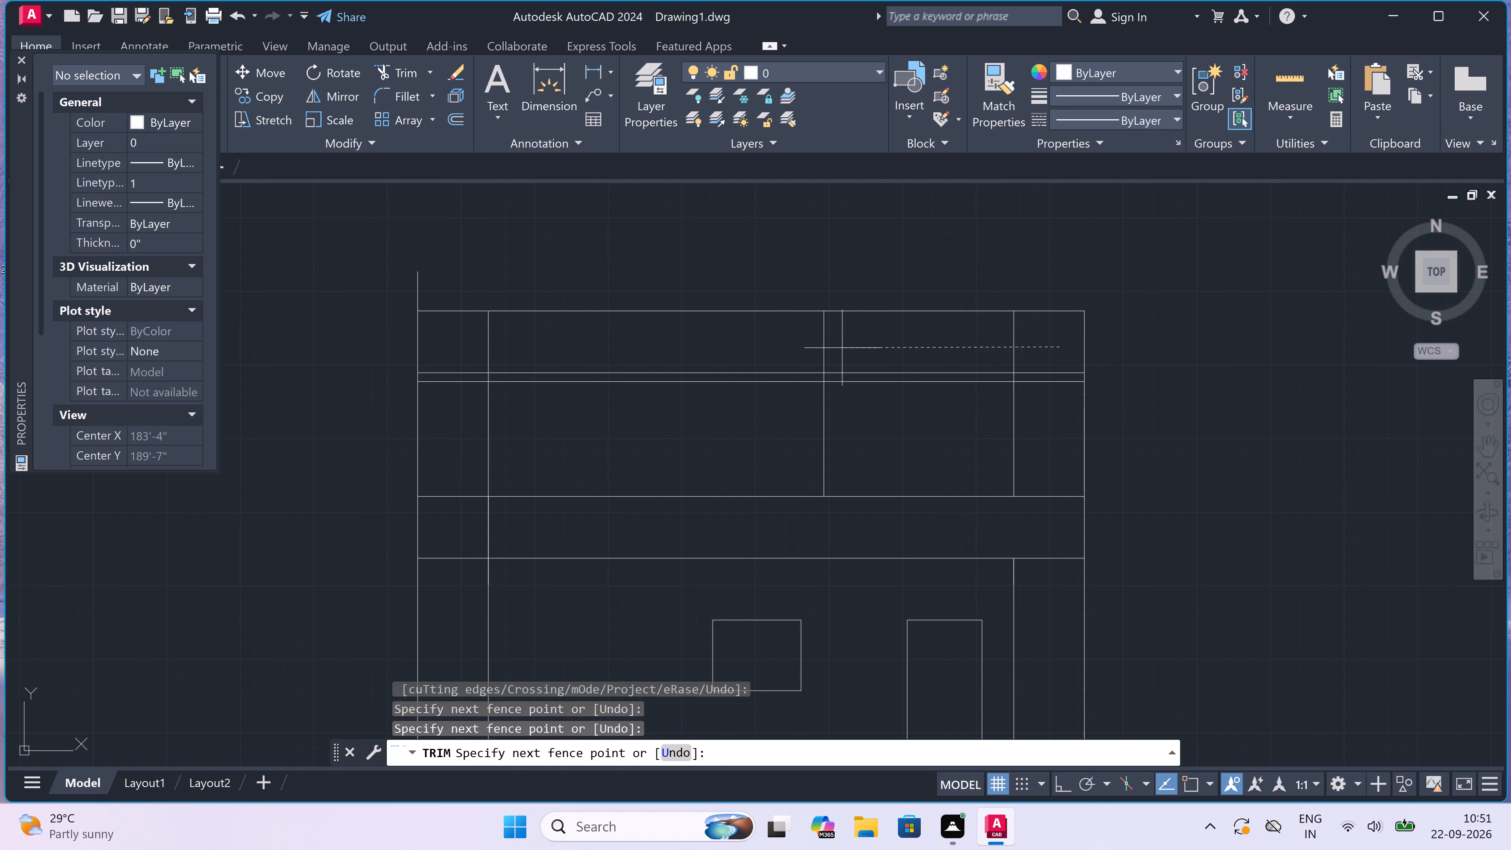
left_click(469, 345)
left_click(444, 290)
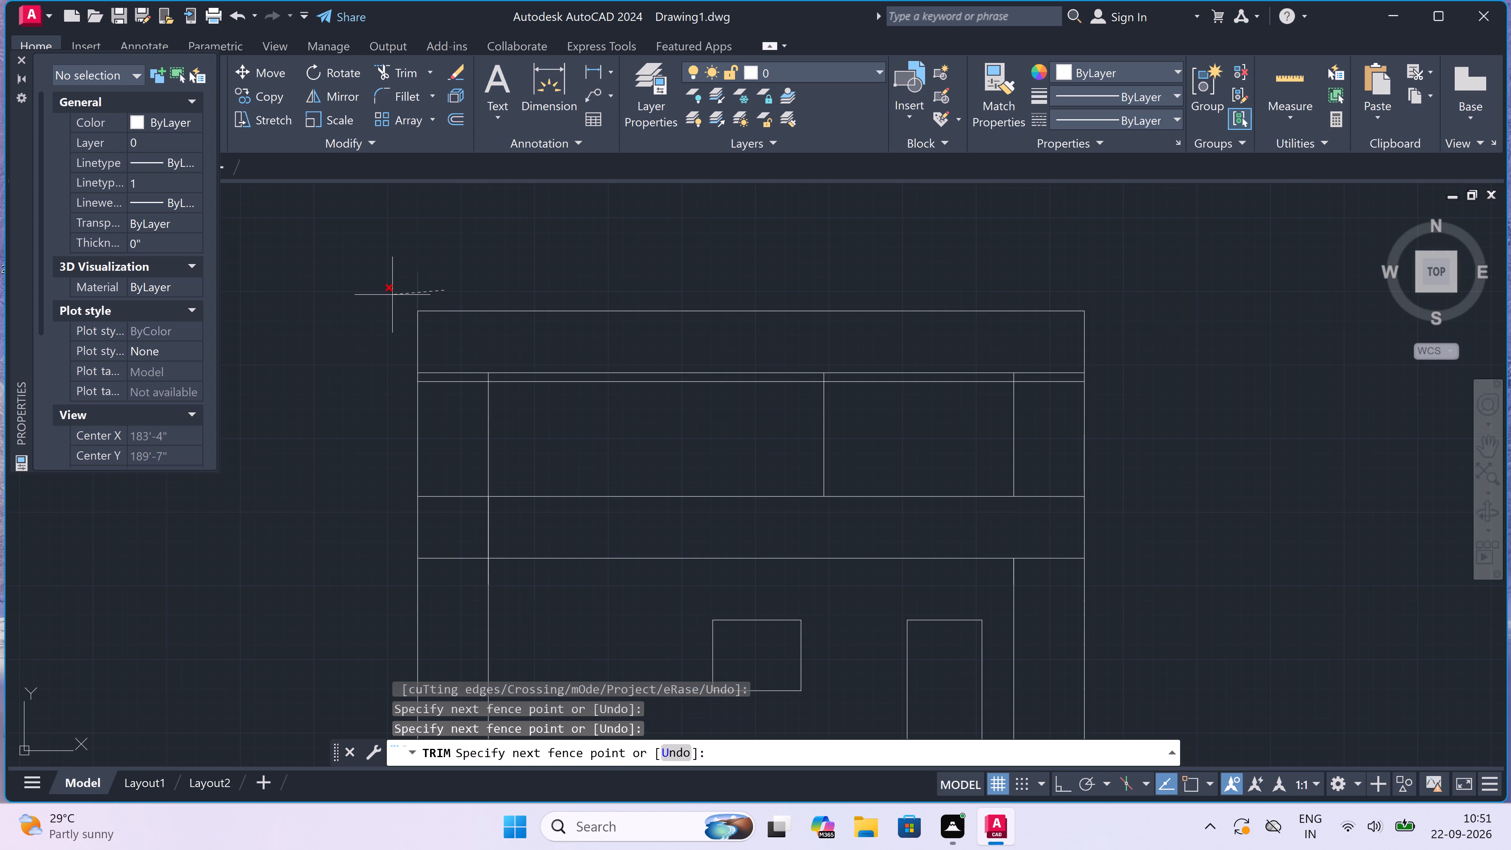
left_click(381, 297)
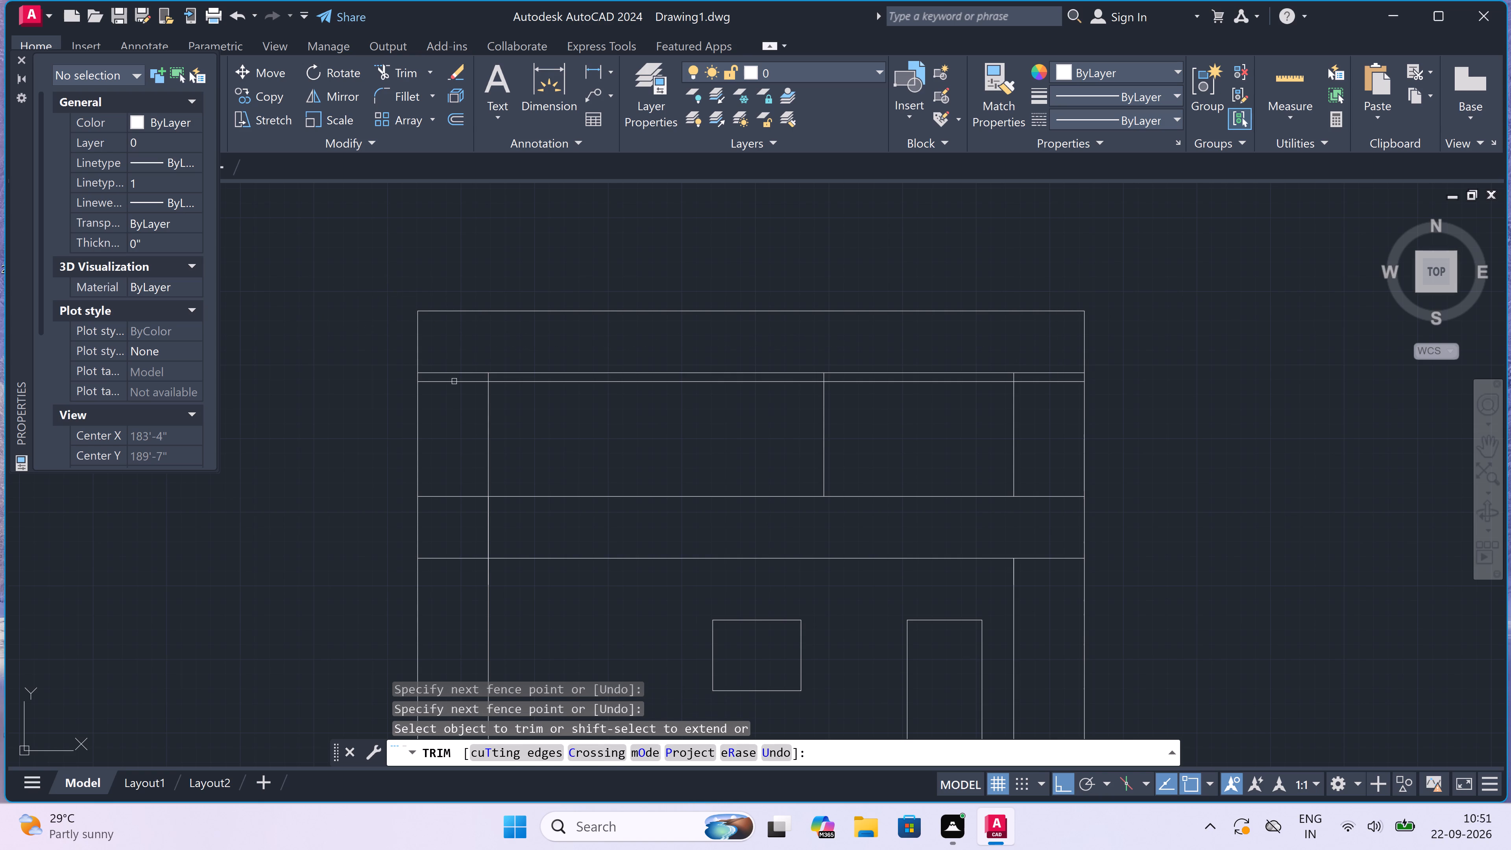
Trim away every portion of the roof slab's lower line across the full width of the elevation.
left_click(455, 381)
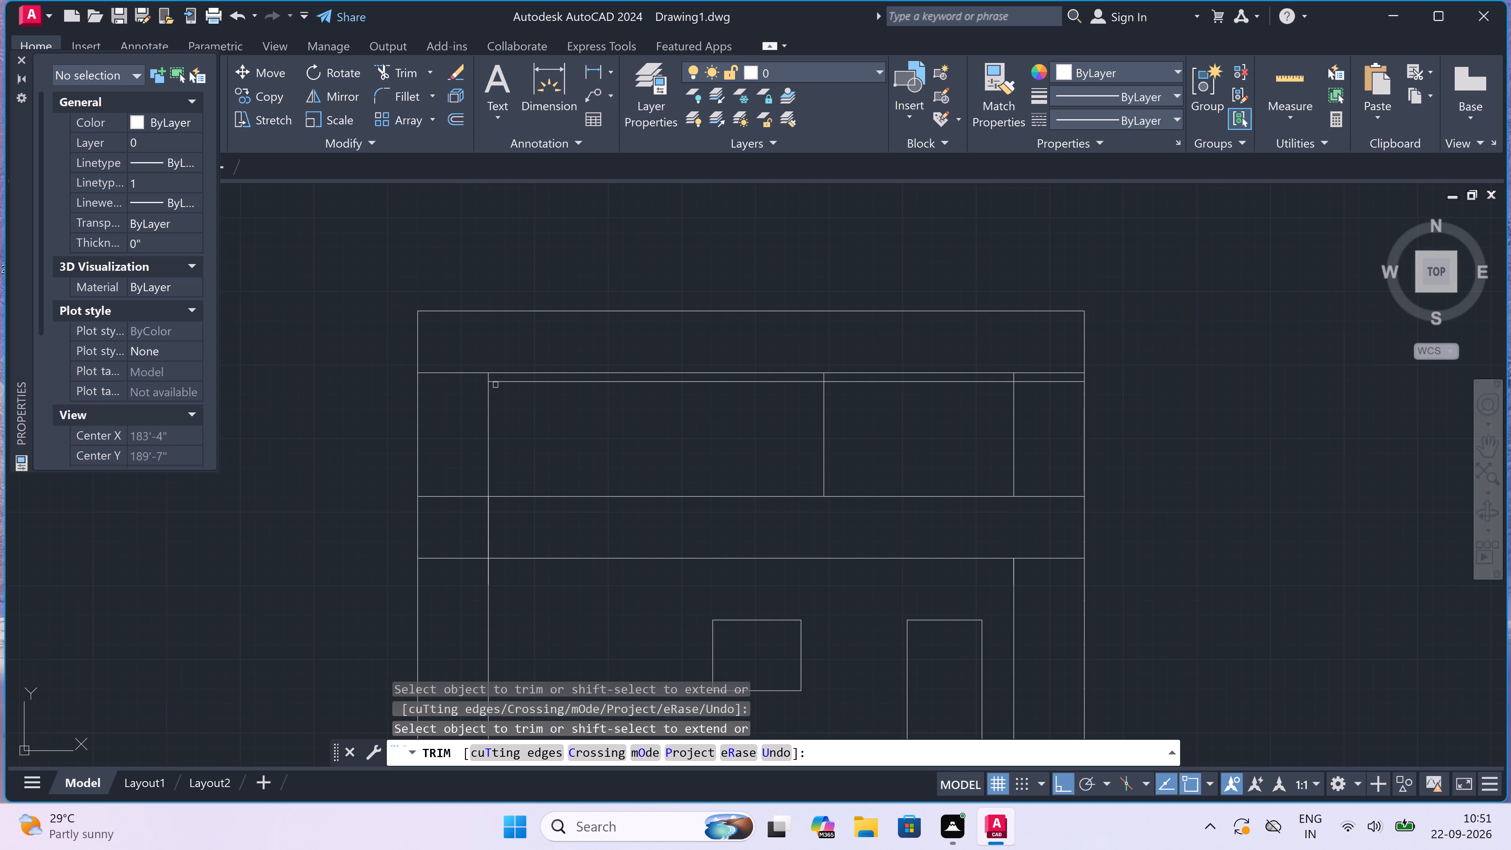
left_click(495, 382)
left_click(868, 376)
left_click(901, 388)
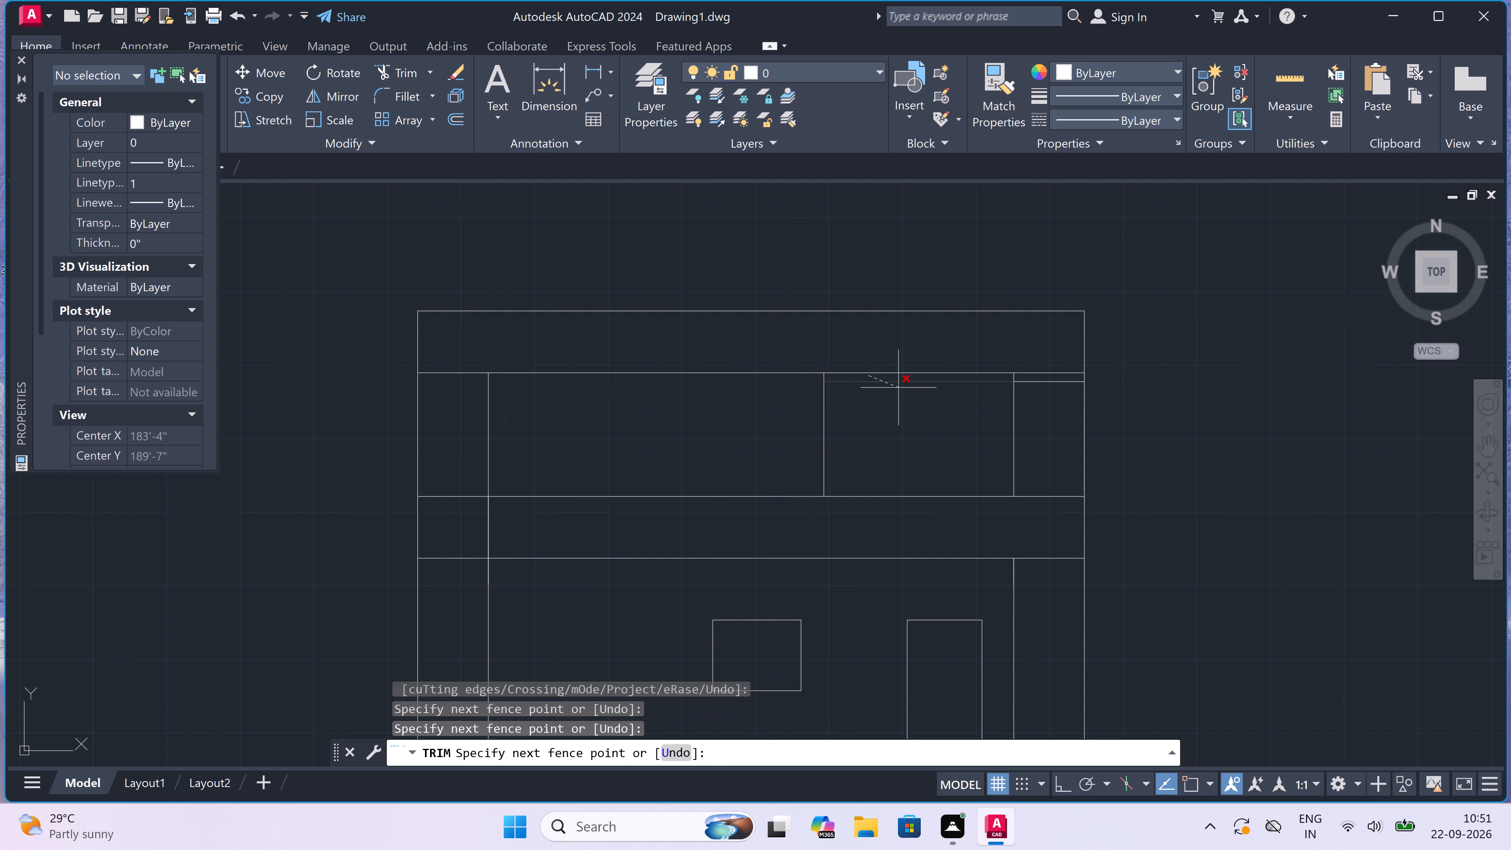
left_click(1031, 381)
Trim away the elevation's left outer vertical between and below the bands, its ground-line overhang, and the left wall vertical inside the first-floor band.
scroll(1031, 382, "down", 1)
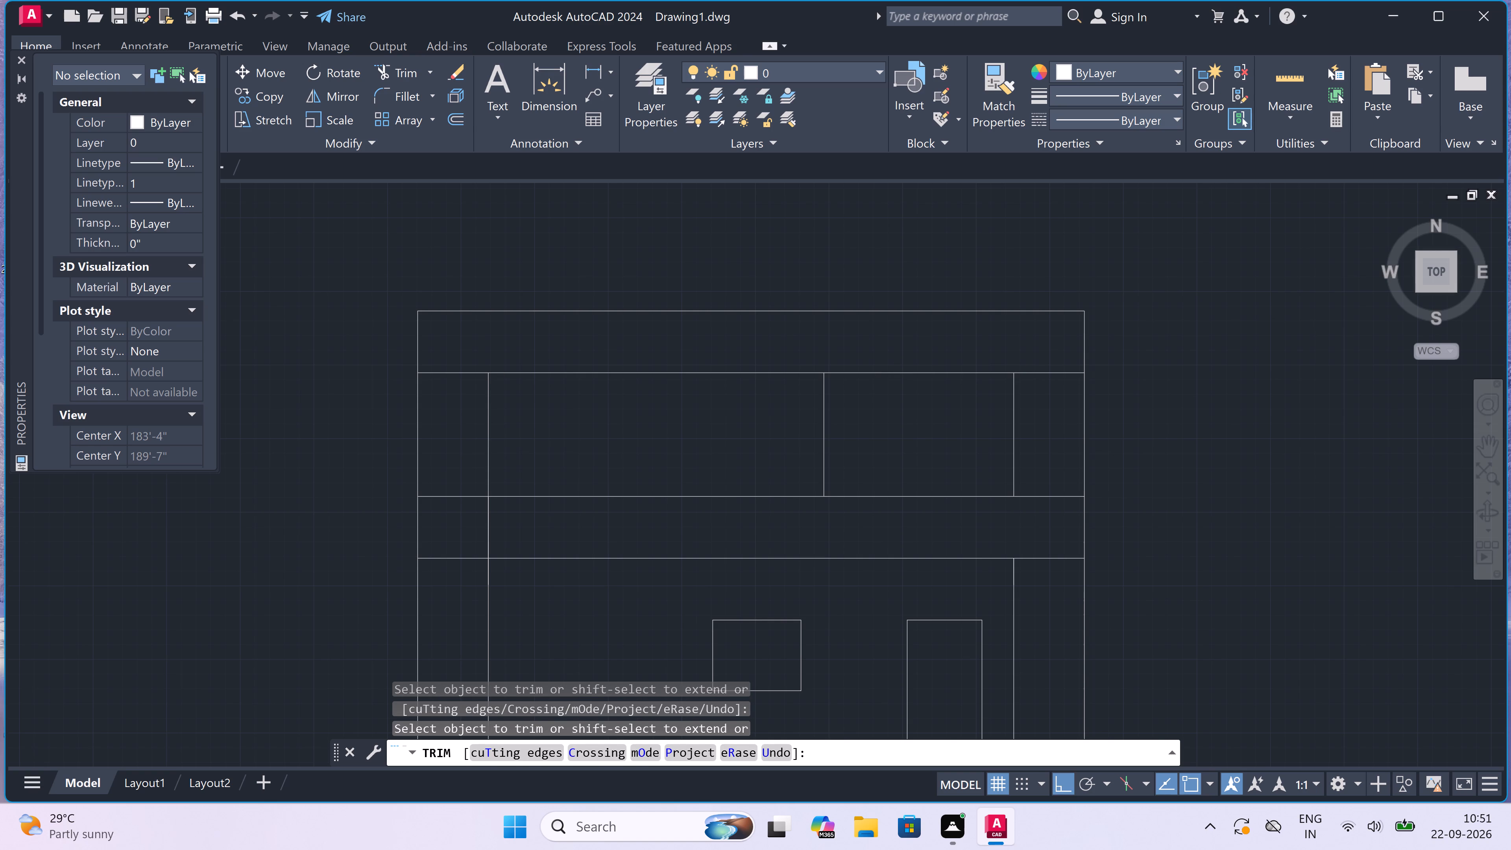
scroll(1031, 382, "down", 1)
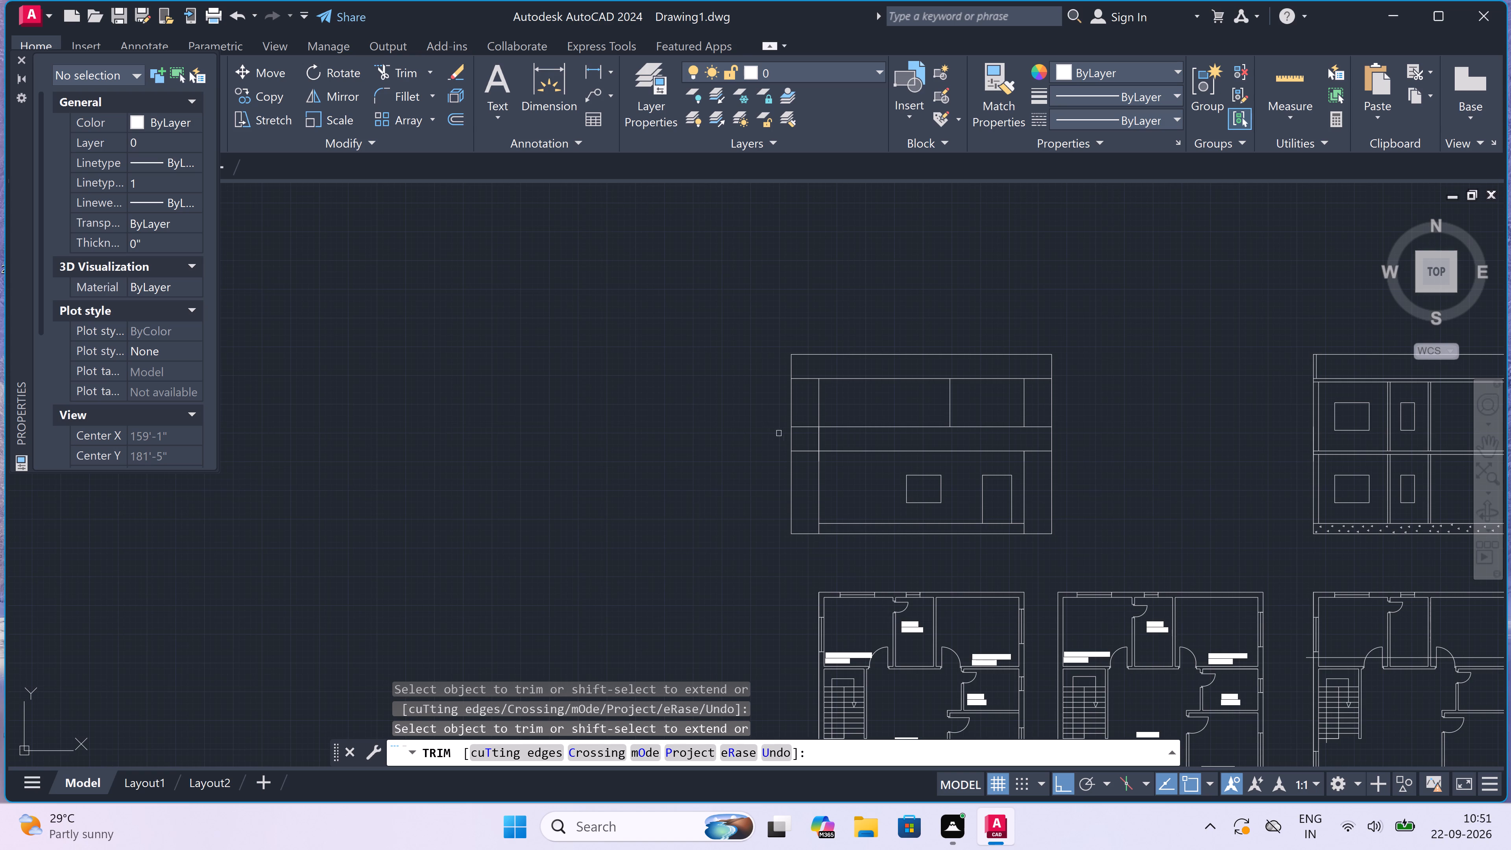
scroll(779, 433, "up", 1)
left_click(804, 398)
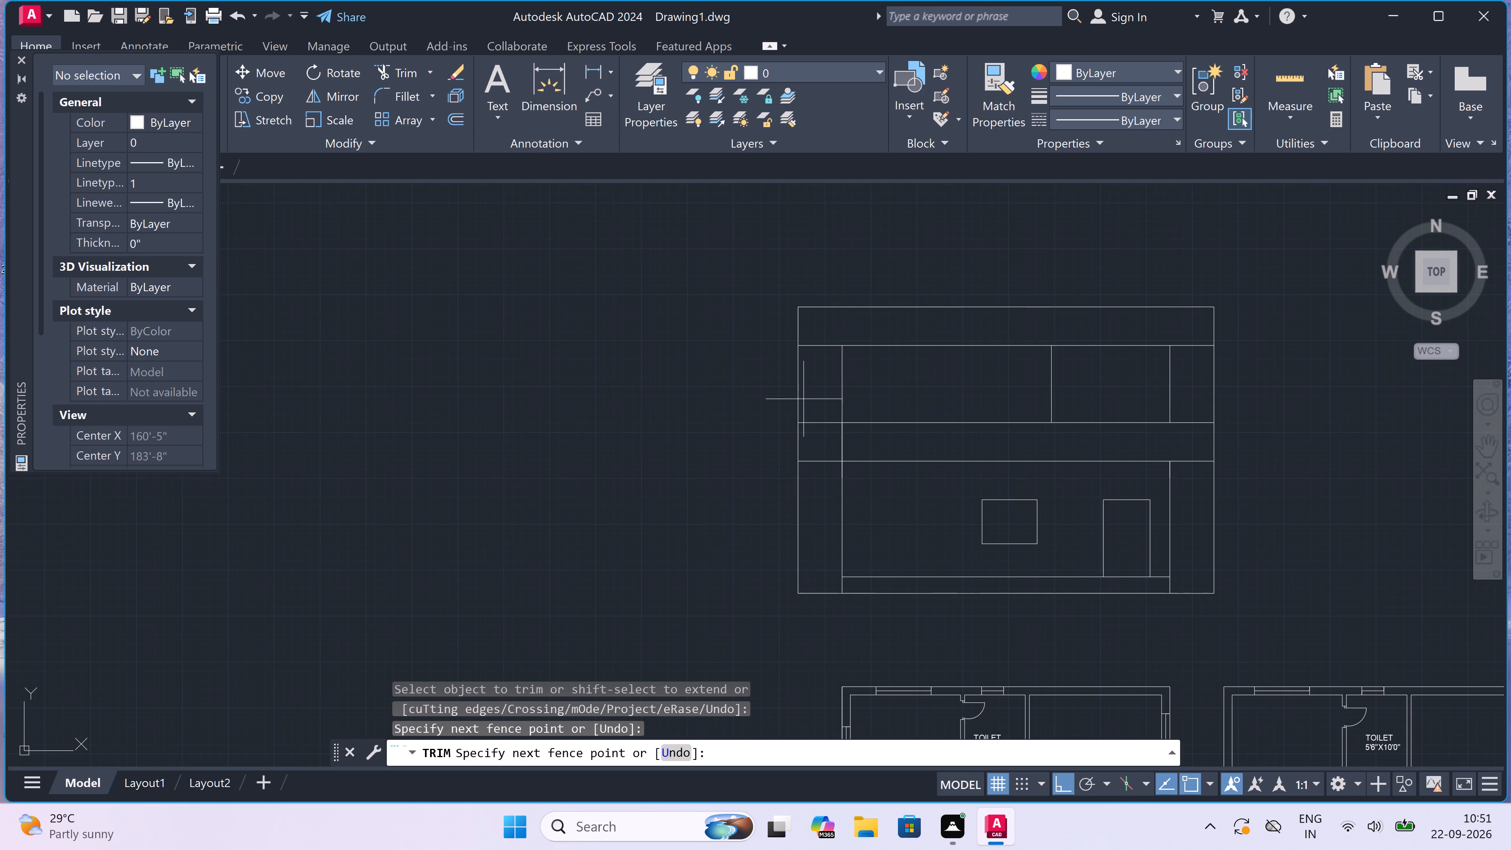
left_click(780, 391)
left_click_drag(809, 506, 802, 506)
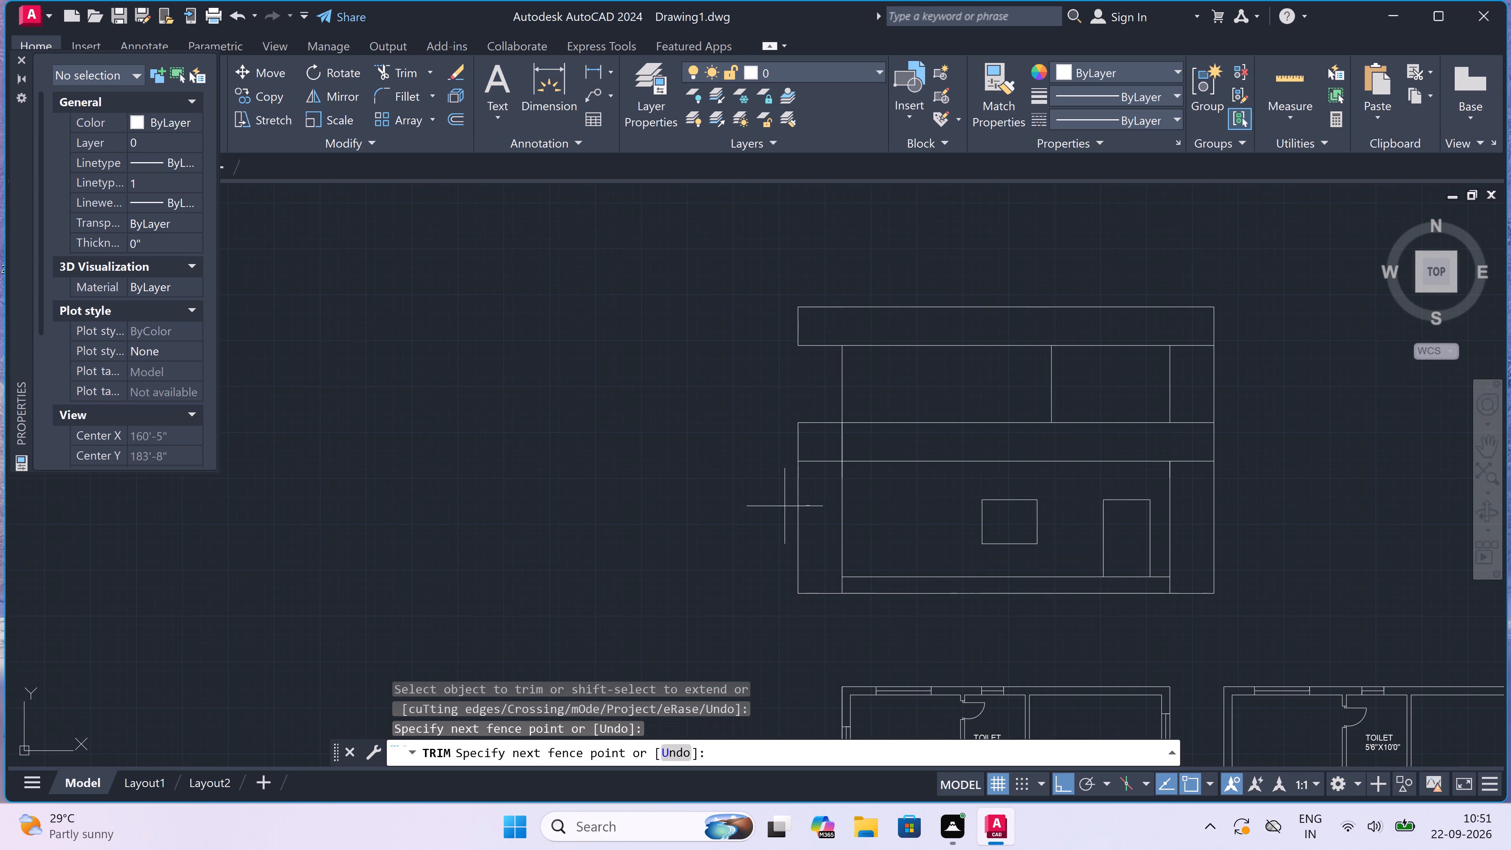
left_click(743, 512)
left_click(807, 601)
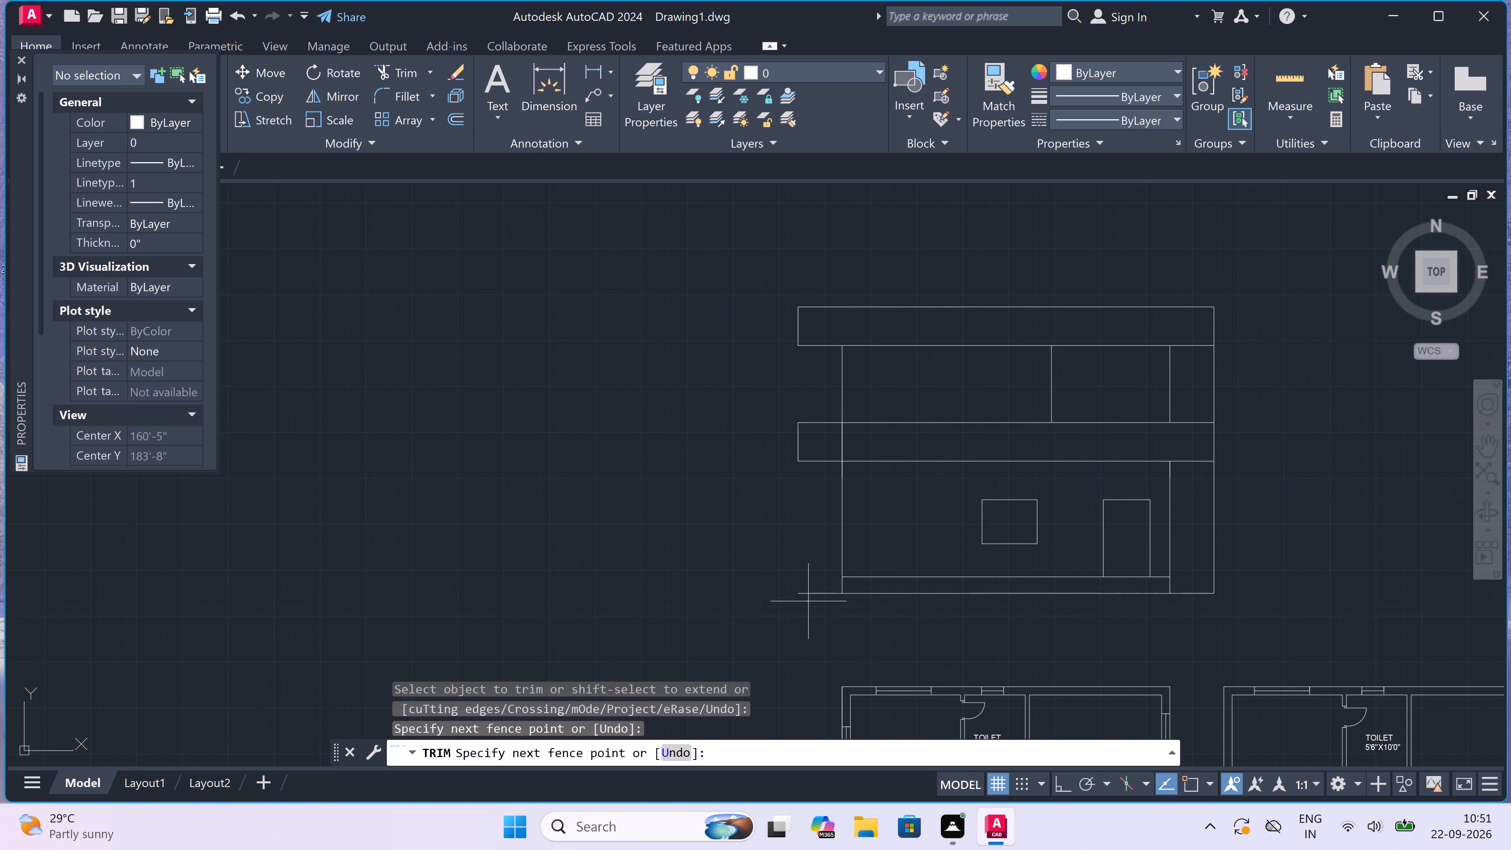
left_click(812, 578)
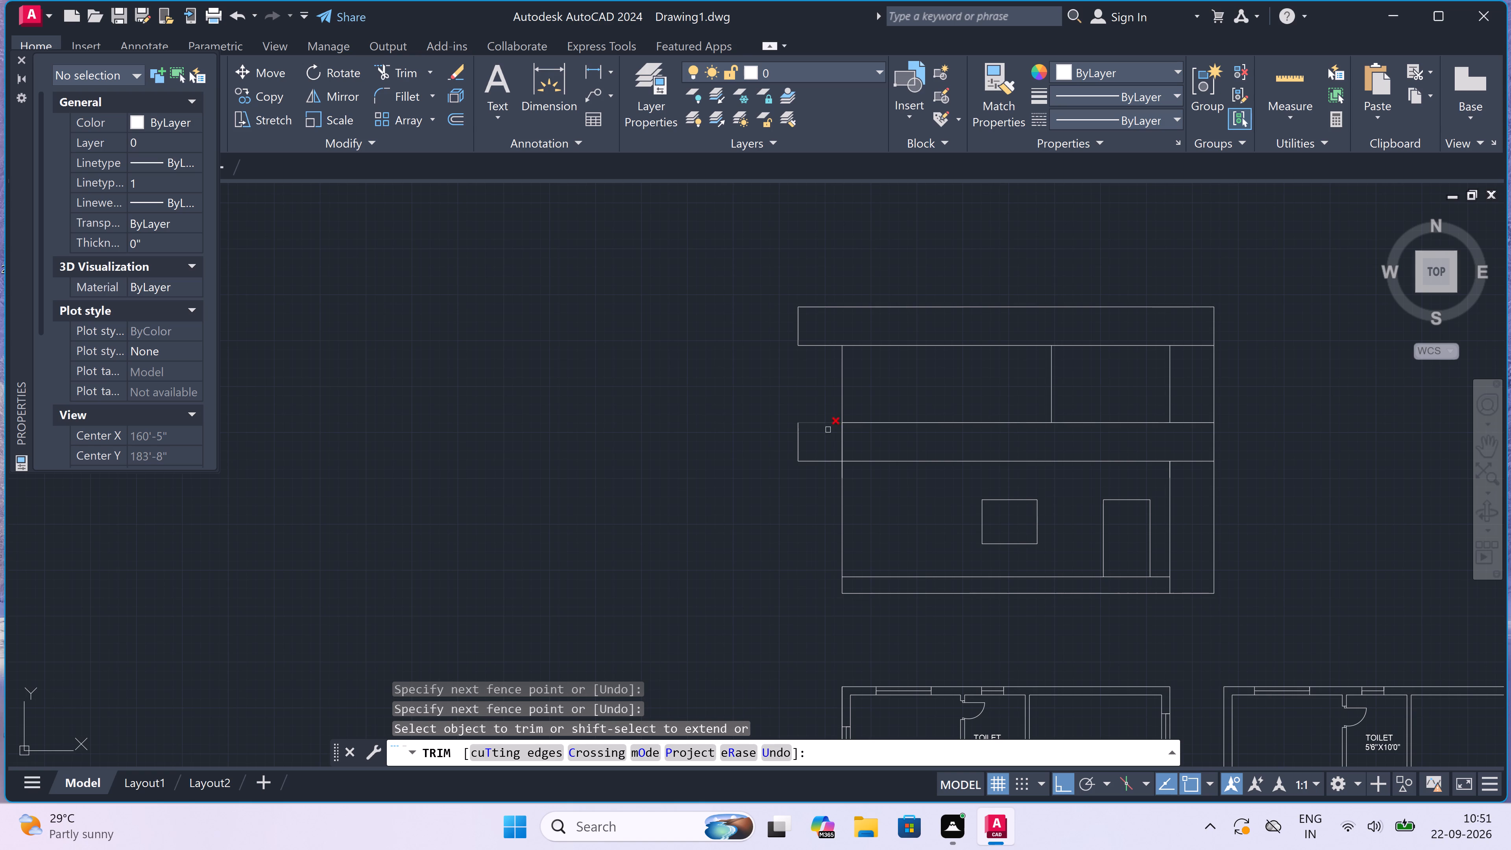
left_click(828, 445)
left_click(860, 445)
Trim away the elevation's right outer vertical between and below the two bands, along with the ground-line overhang past the right wall.
scroll(861, 445, "down", 2)
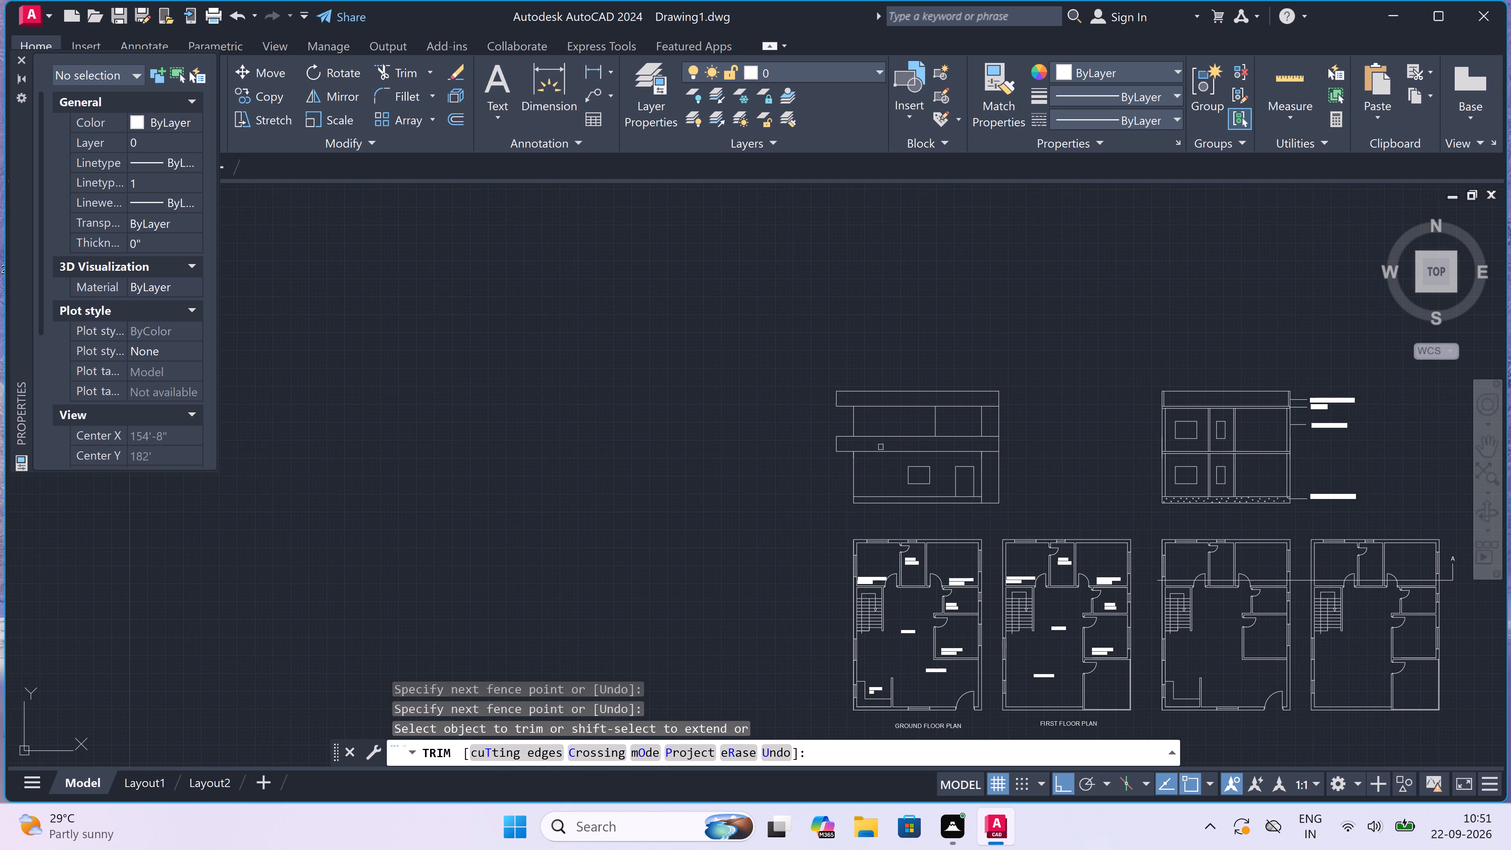
scroll(1009, 443, "up", 2)
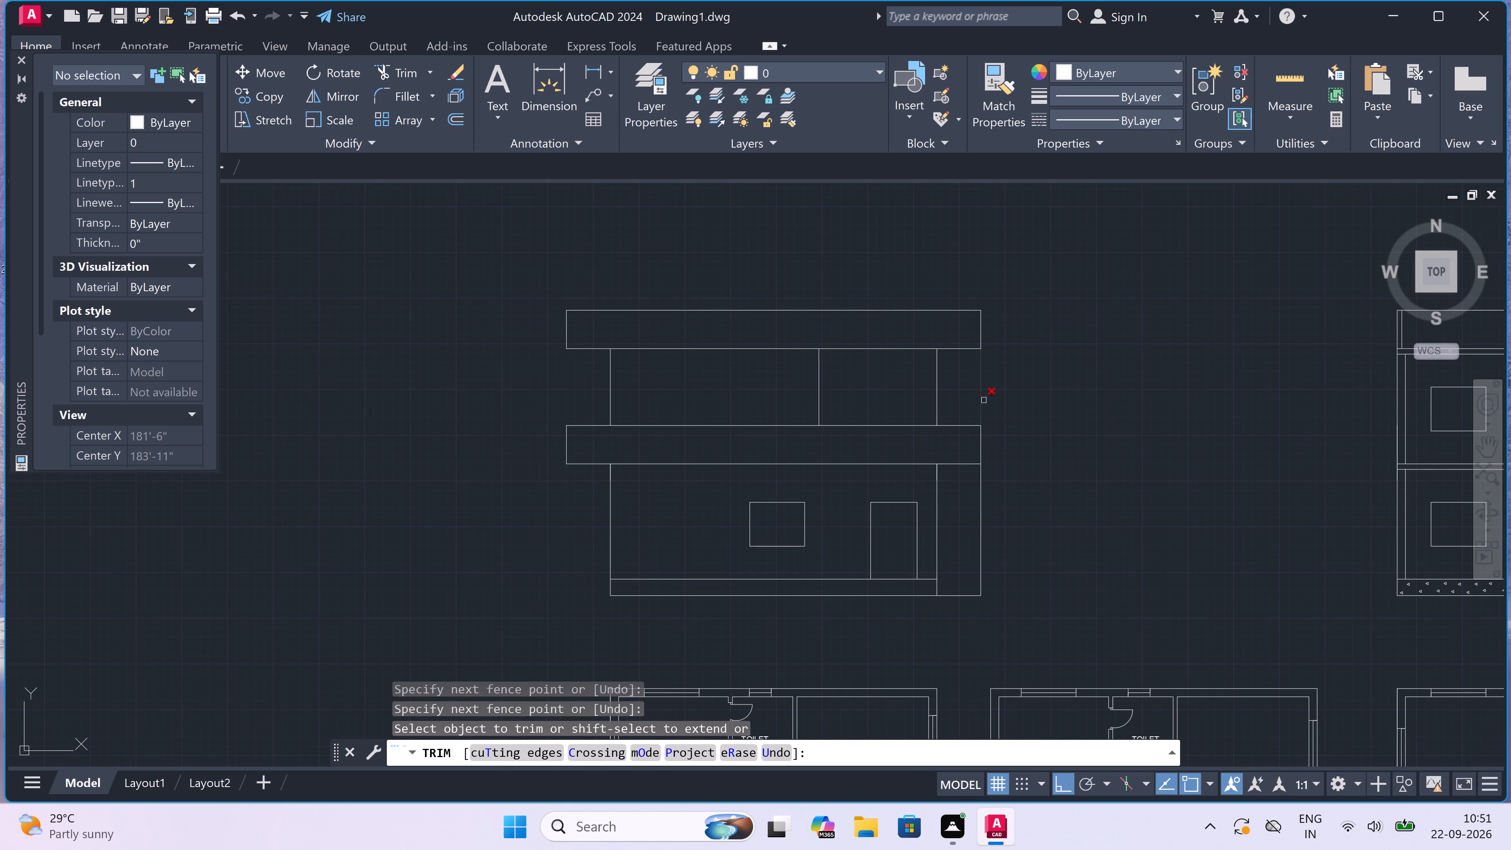
left_click(984, 397)
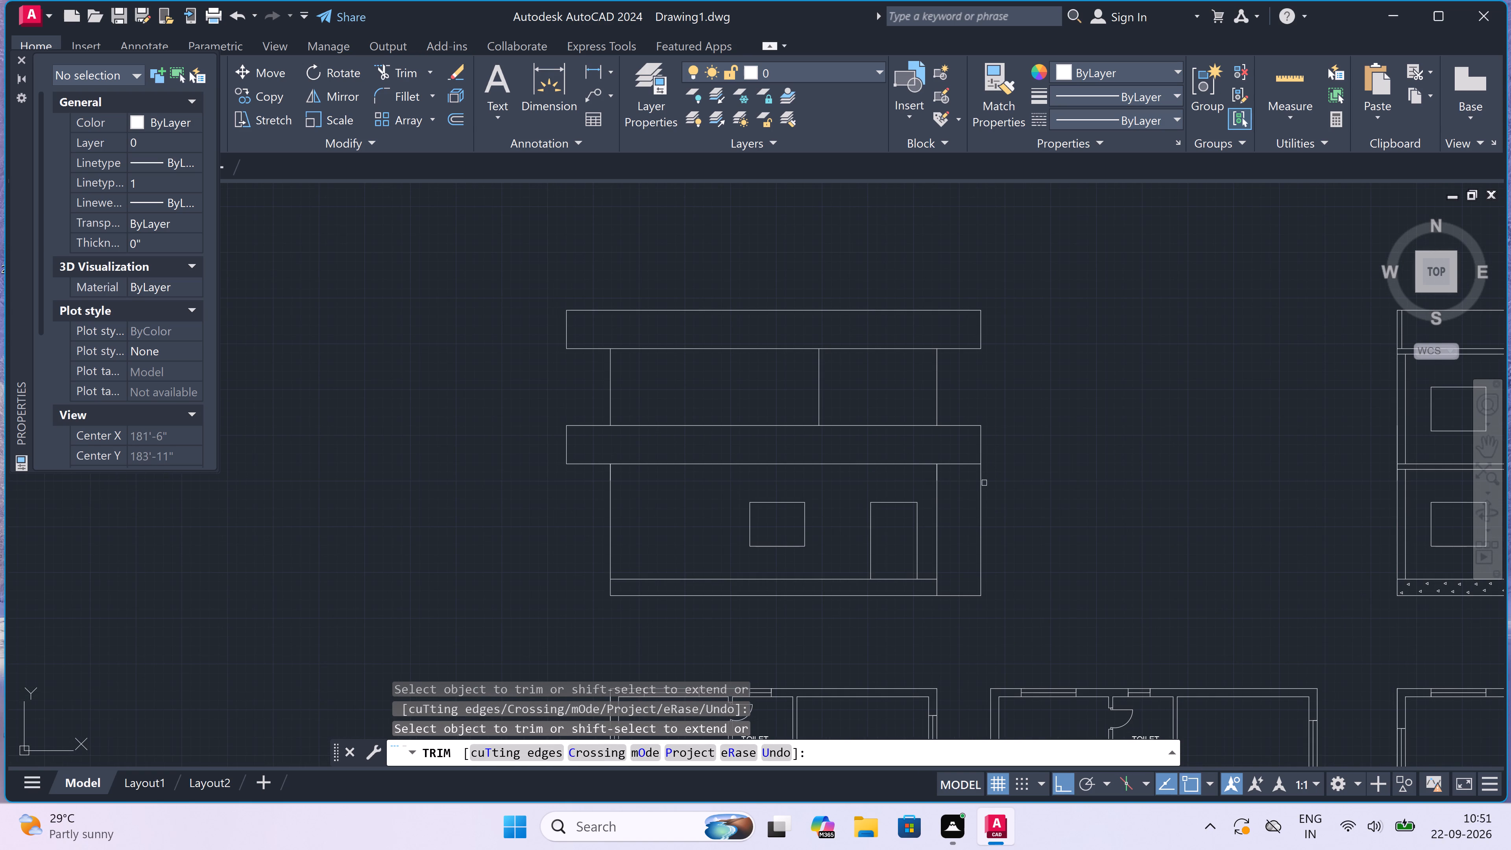
left_click(984, 483)
left_click(965, 497)
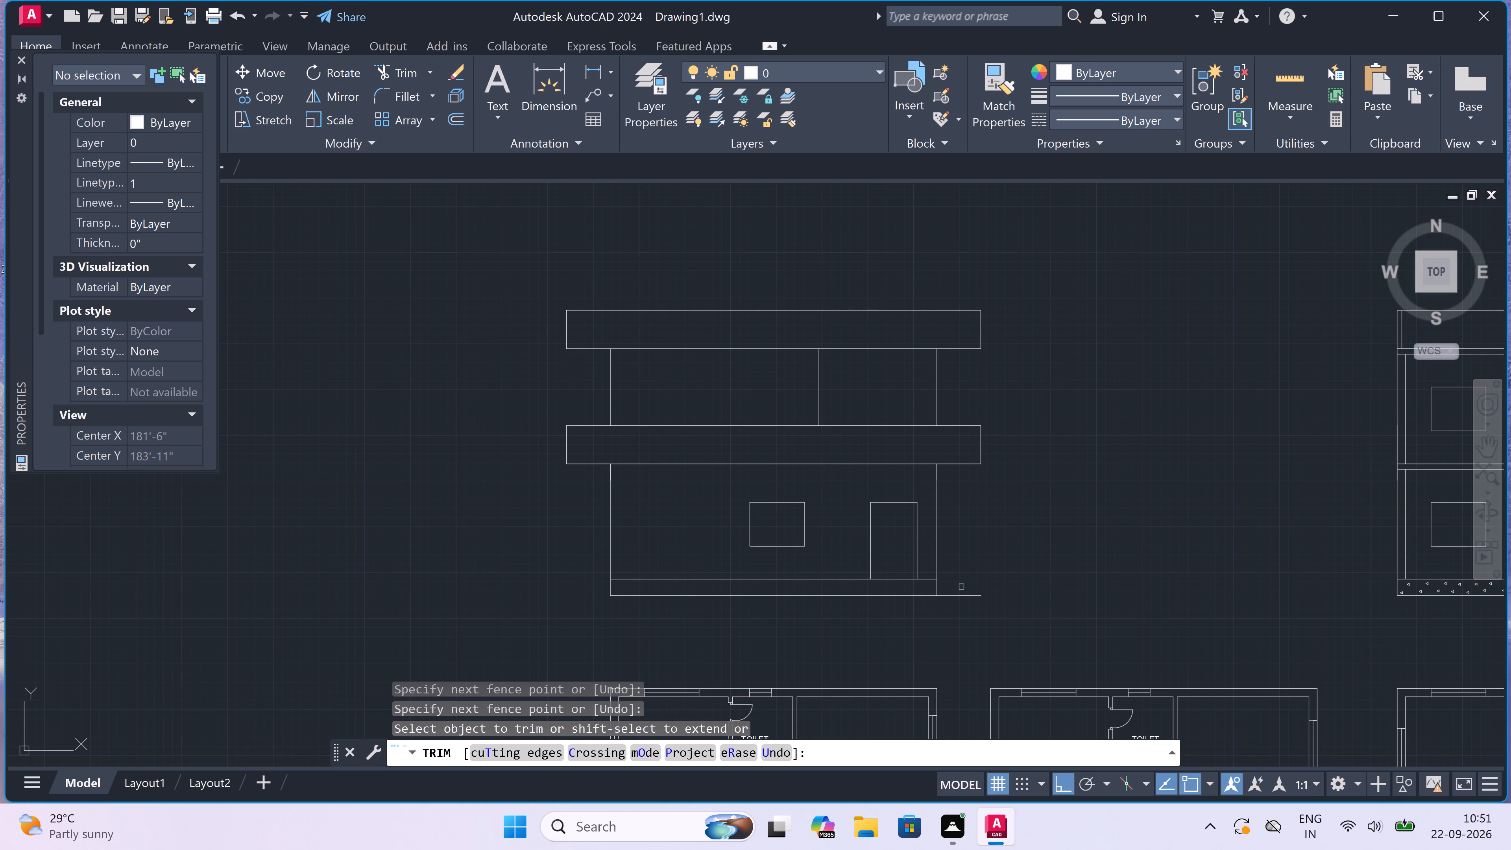
left_click(962, 590)
left_click(957, 615)
scroll(944, 593, "up", 3)
left_click_drag(943, 591, 944, 595)
left_click(943, 613)
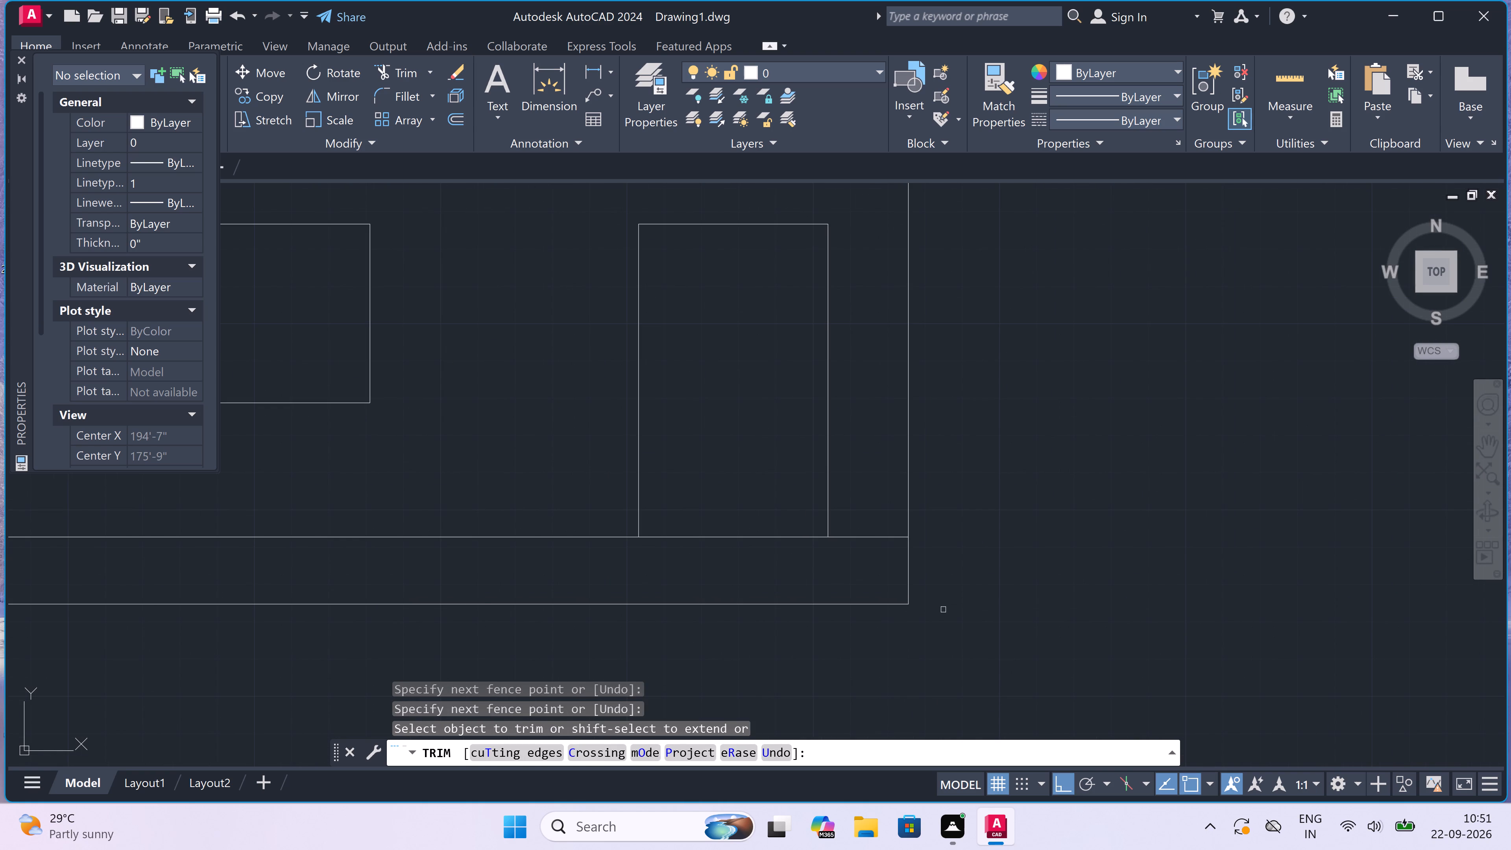
scroll(943, 535, "down", 5)
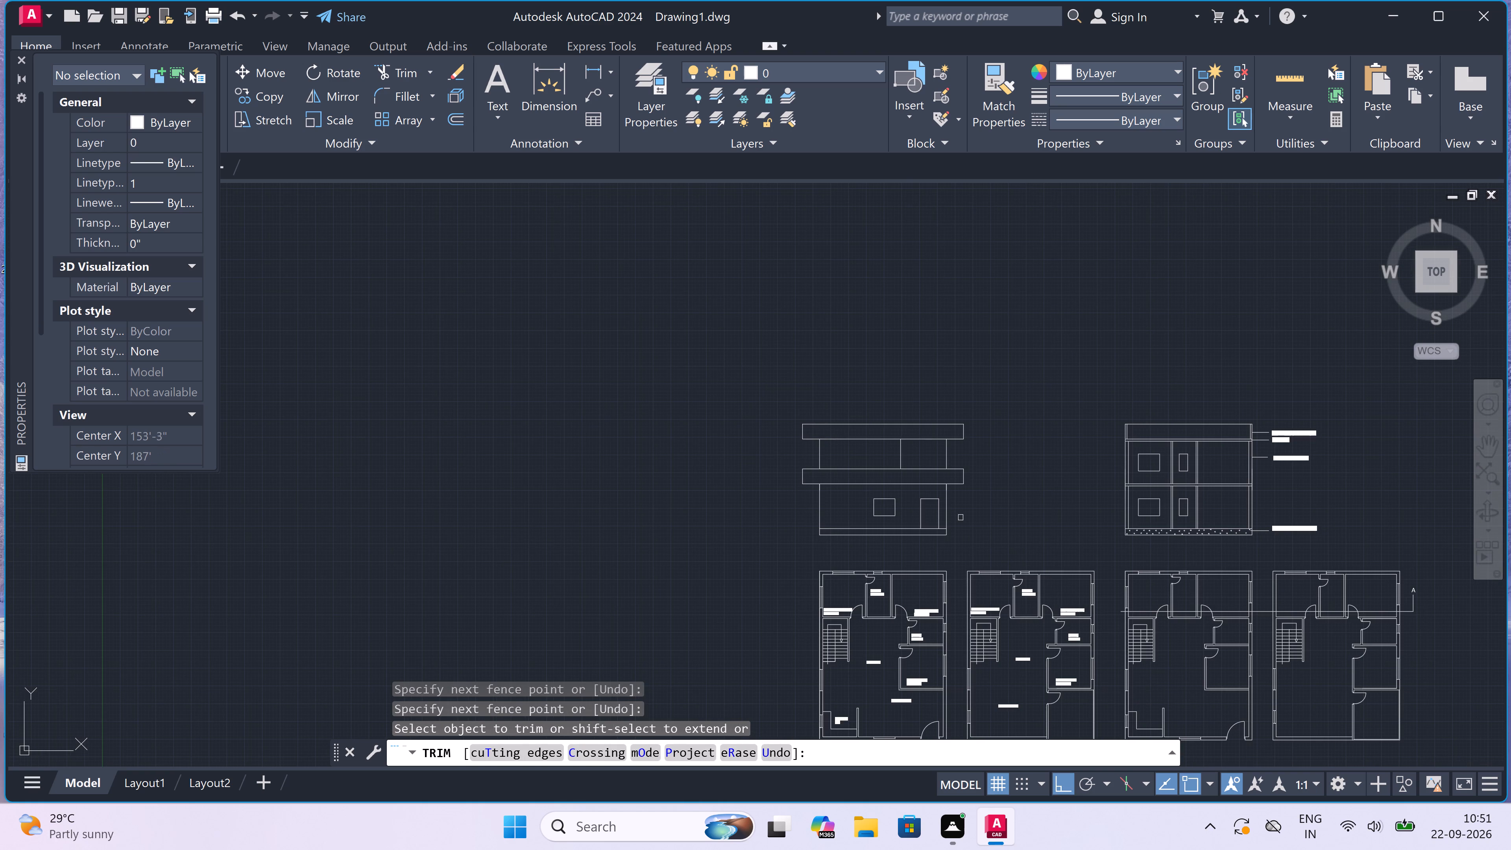
key("Escape")
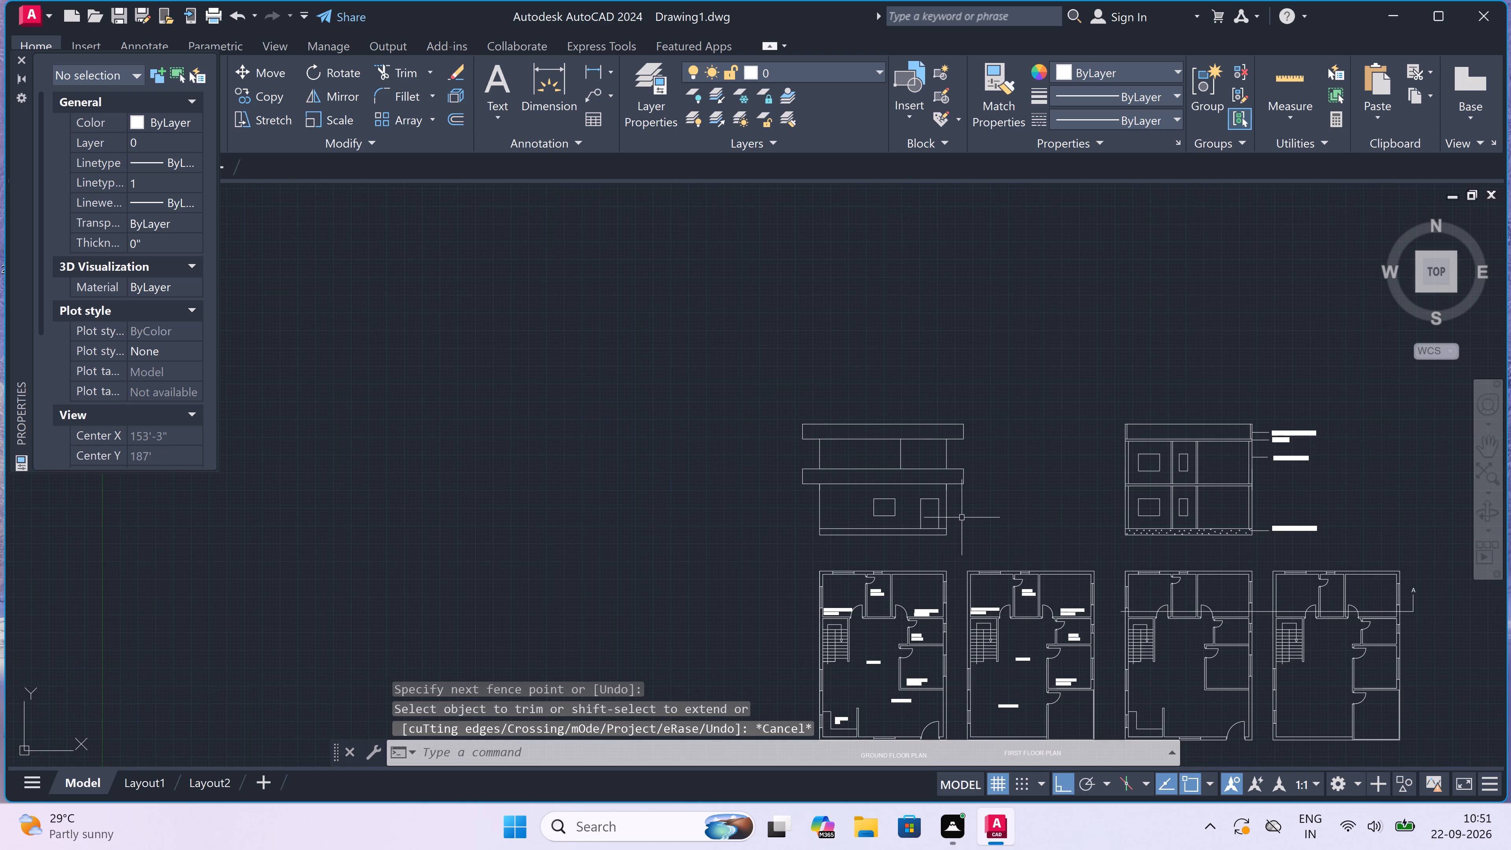
Draw a vertical line about midway across each side projection, from the first-floor band's lower edge up to the parapet's top edge.
scroll(956, 479, "up", 2)
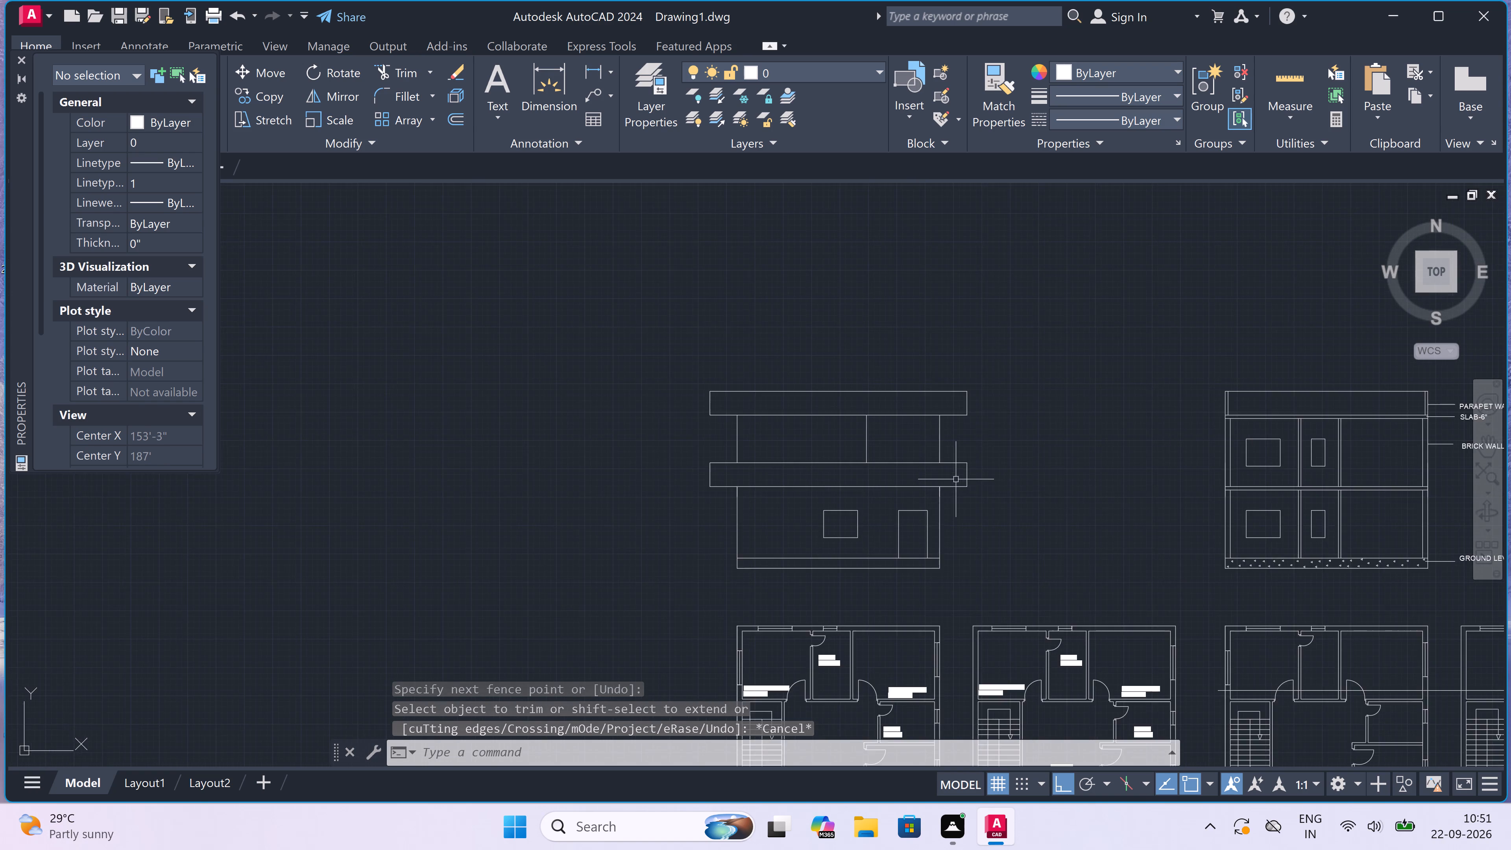
scroll(959, 475, "up", 1)
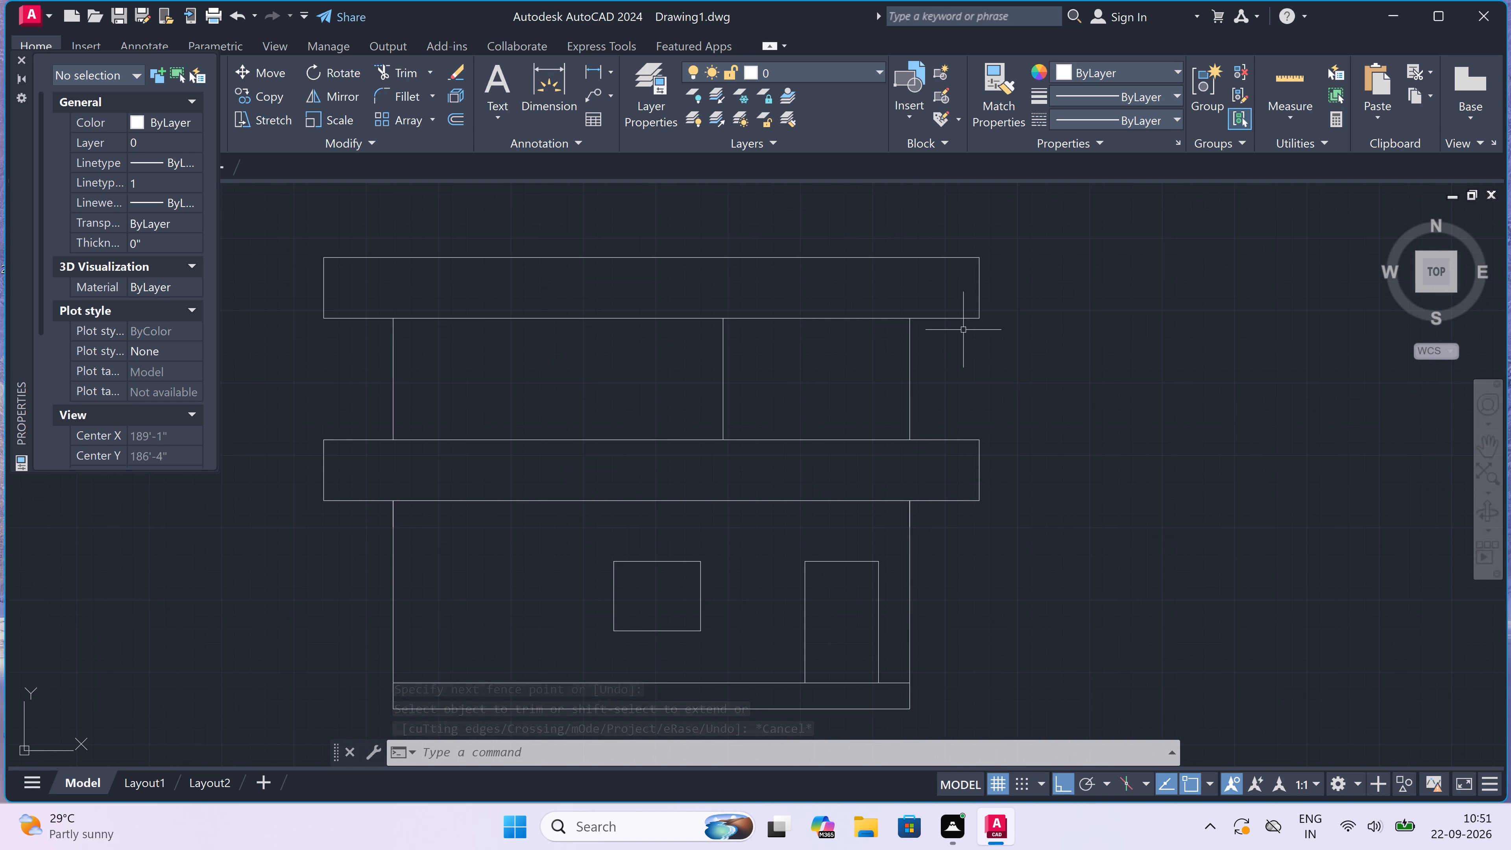
key("l")
key("space")
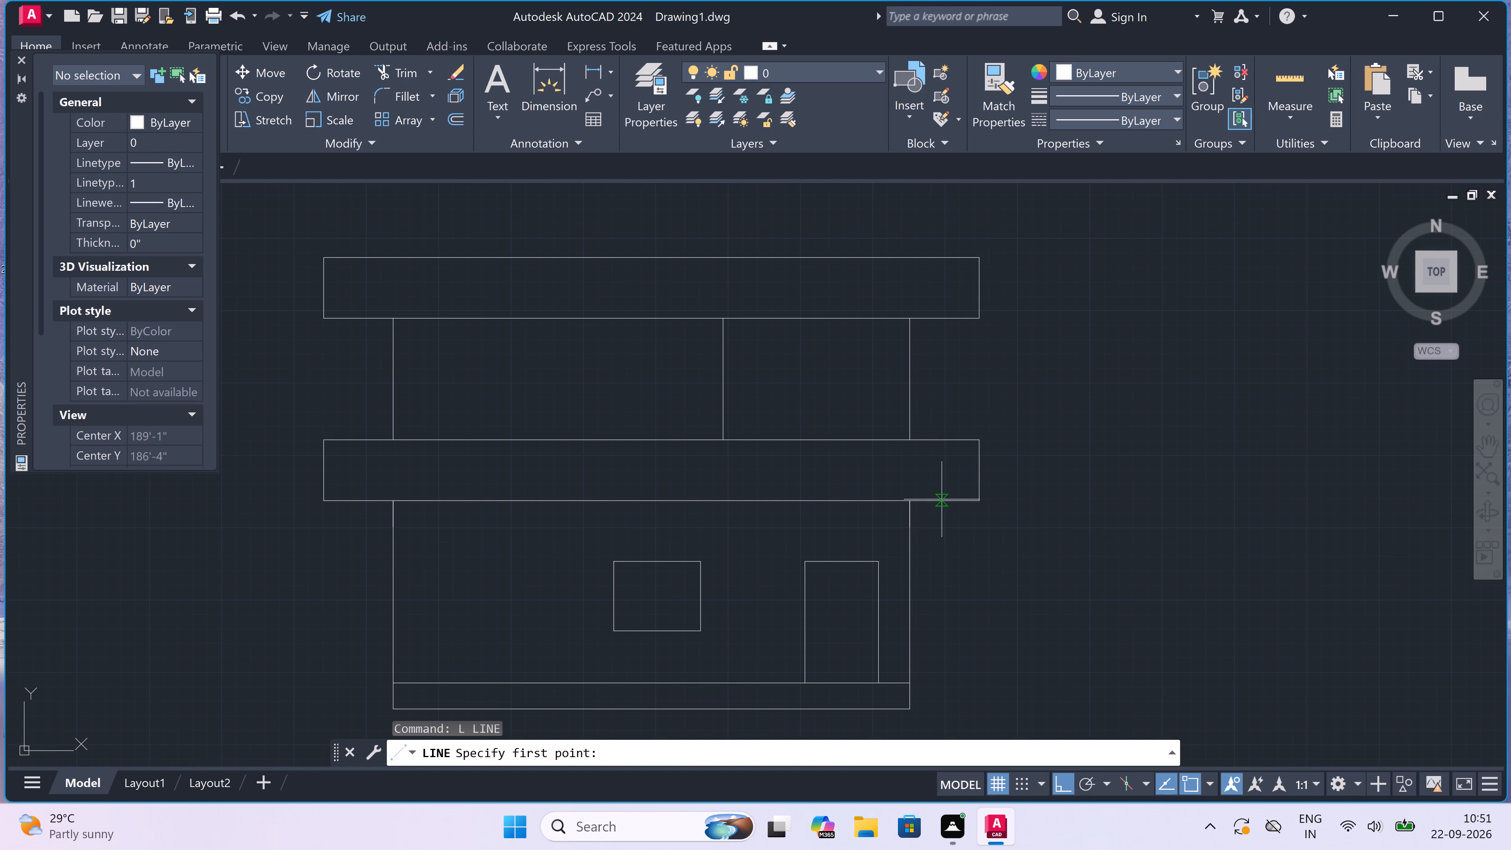
left_click(942, 499)
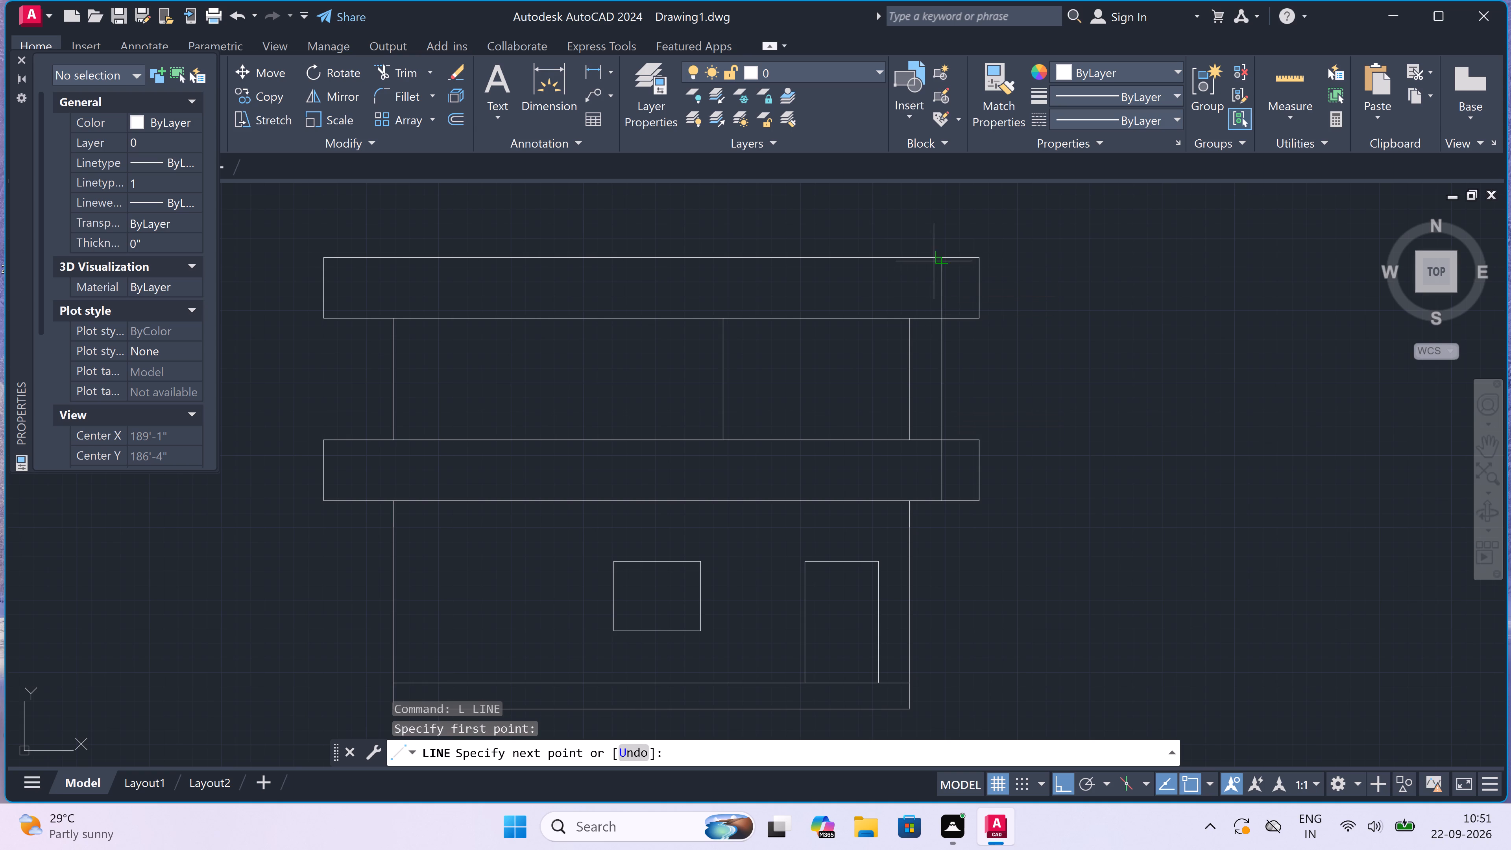
left_click(940, 255)
key("Escape")
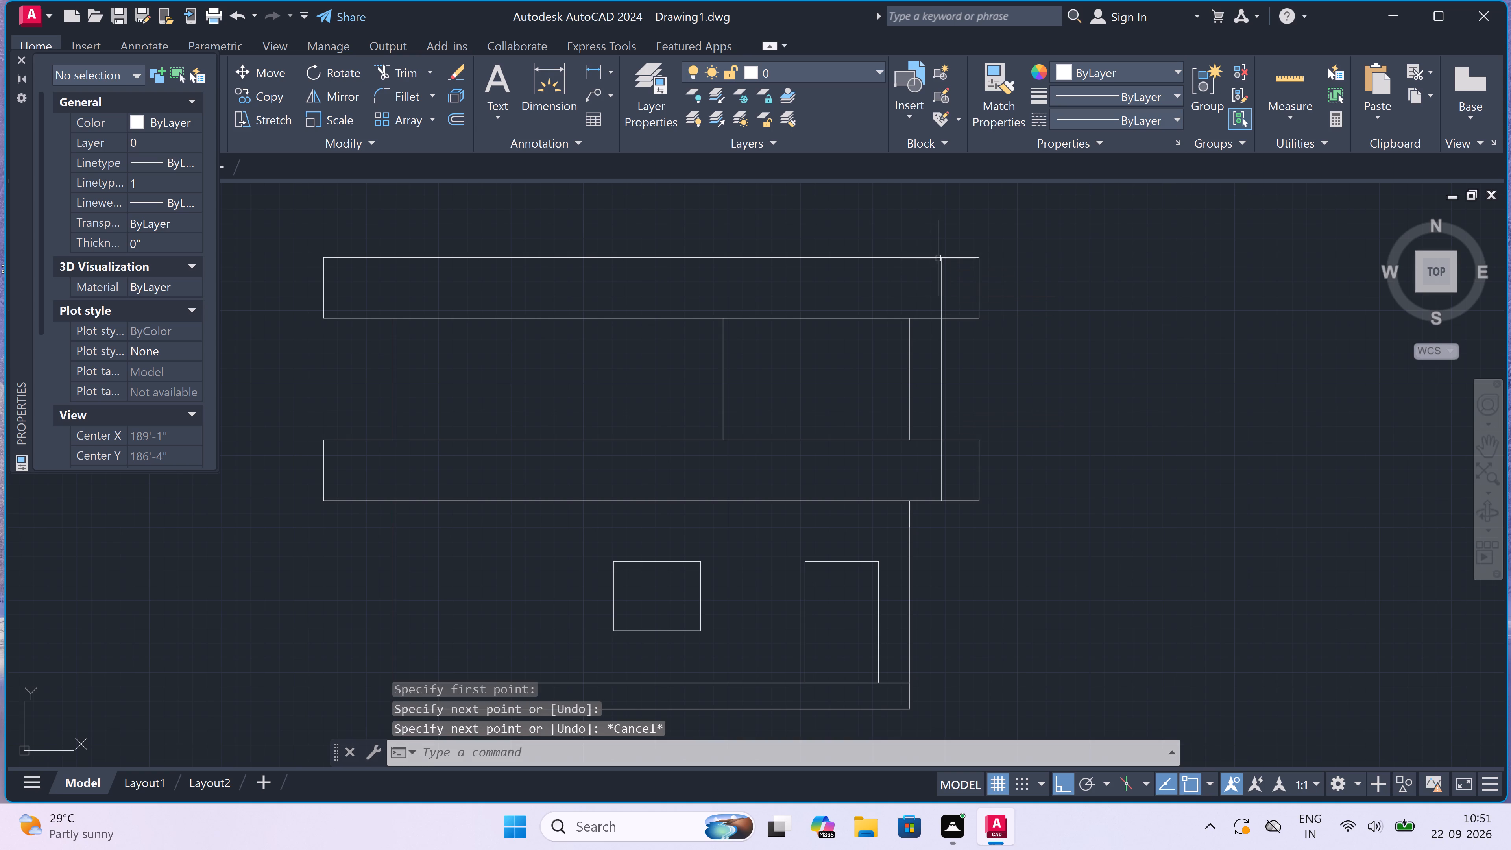
key("space")
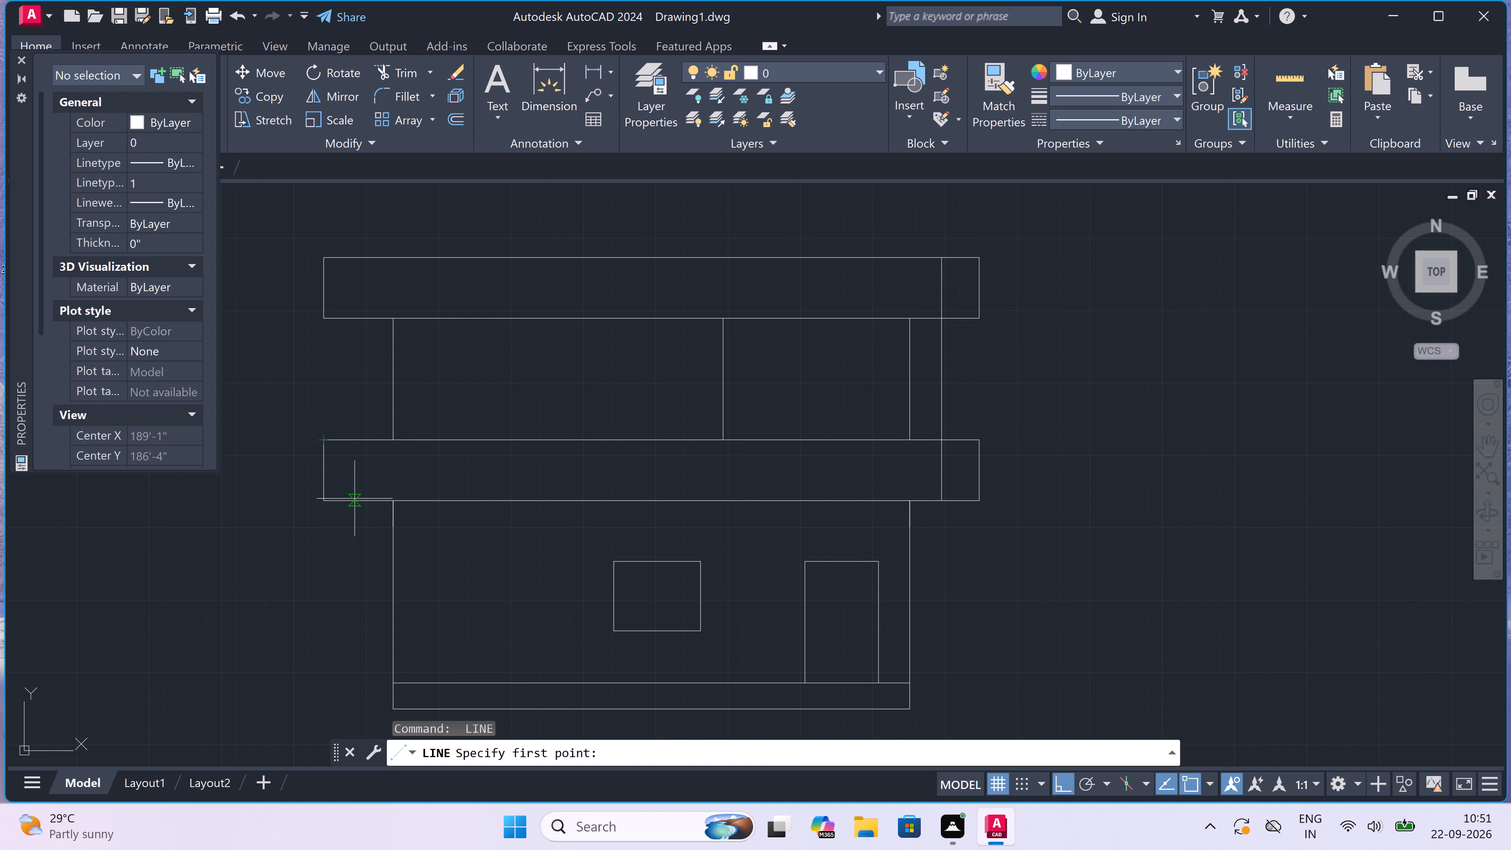
left_click_drag(353, 497, 353, 488)
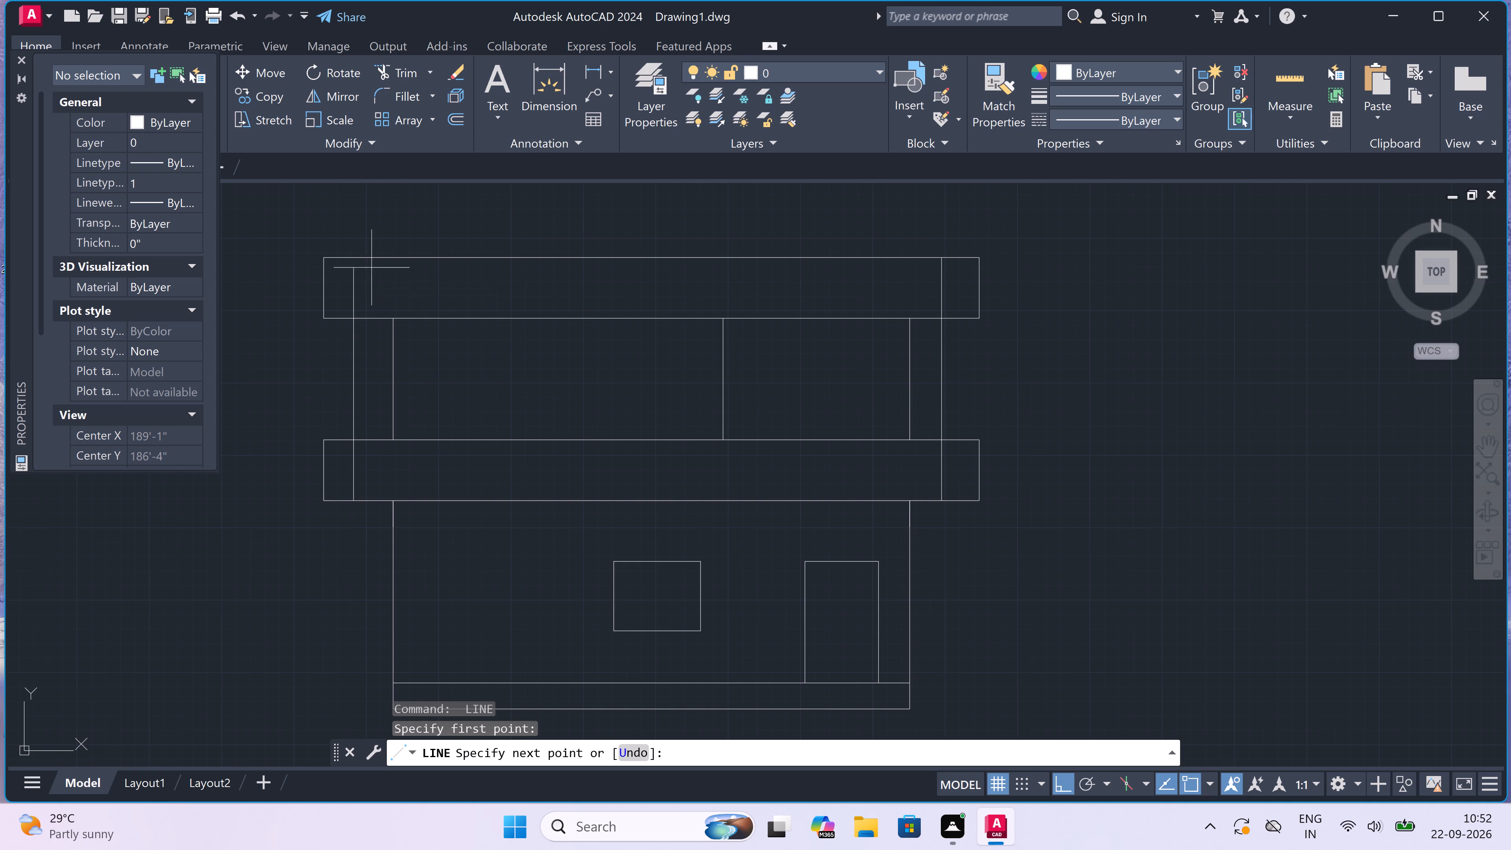
left_click(355, 255)
key("Escape")
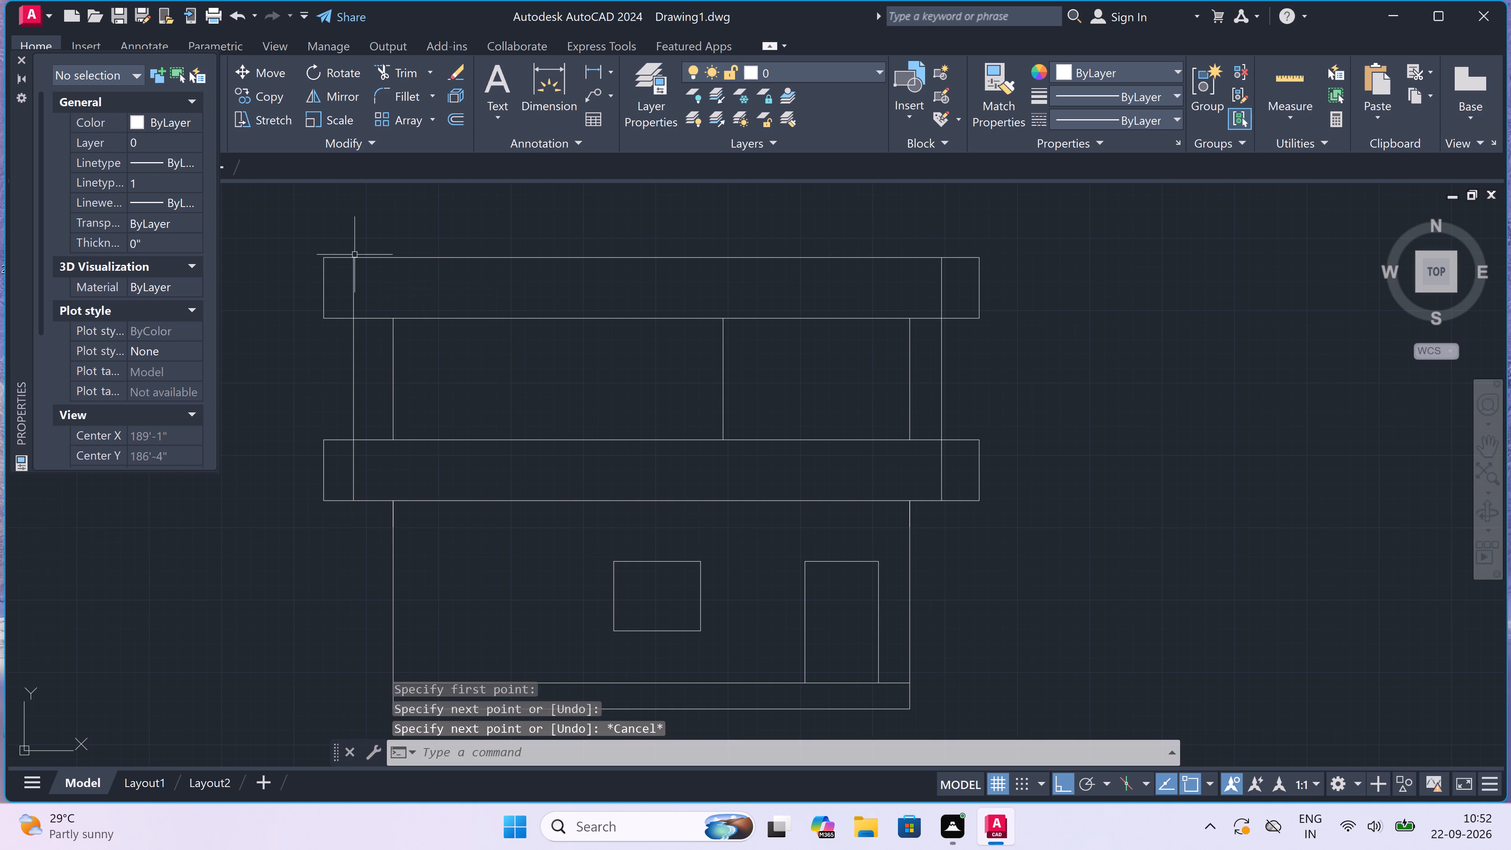
Trim both bands back to the new left vertical, removing their old left ends and the new line's portion between the bands.
type("TR")
key("space")
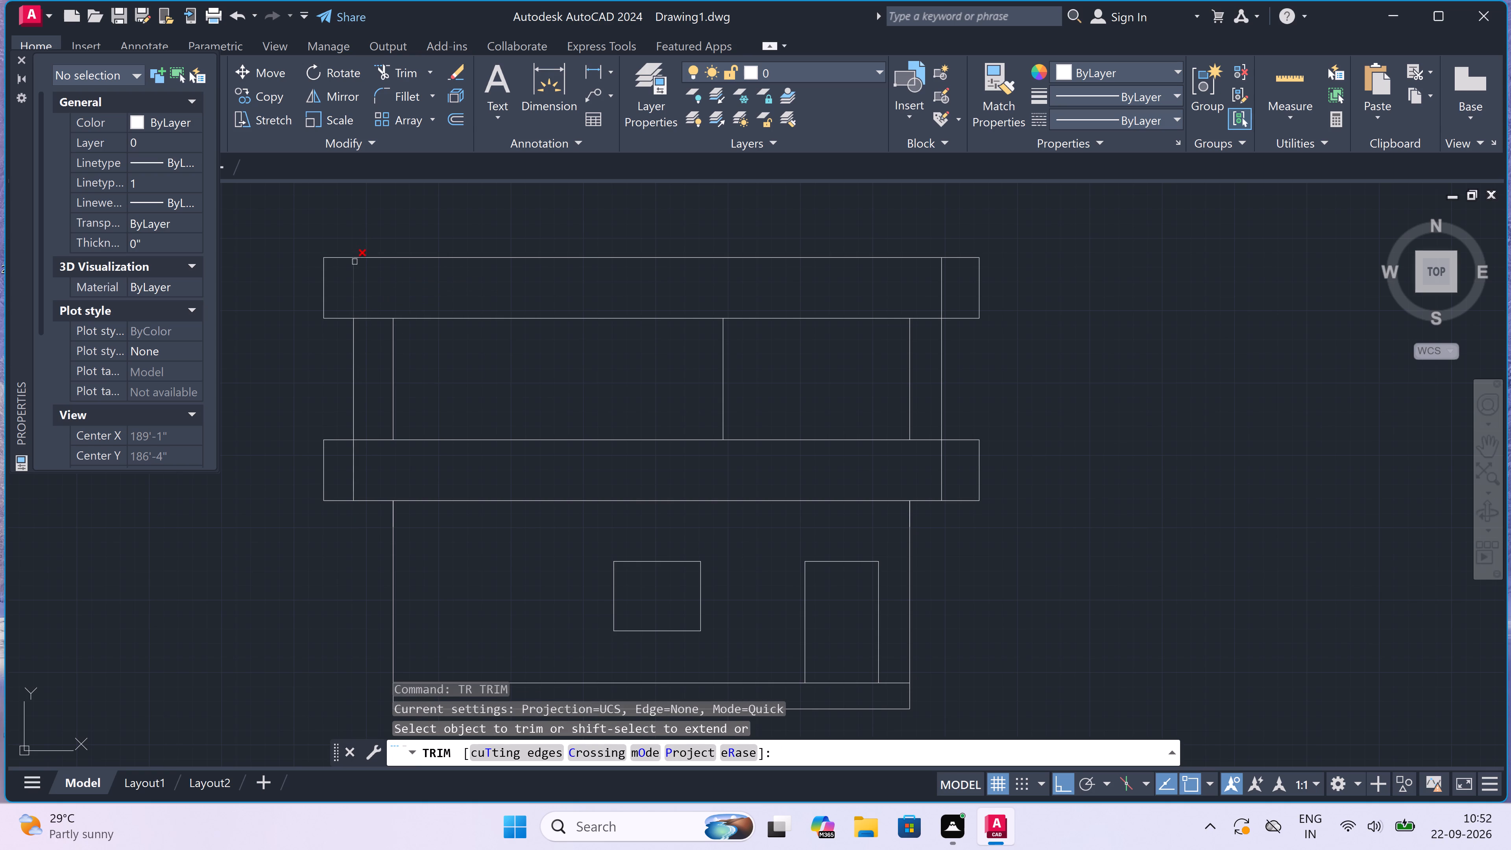
left_click(341, 242)
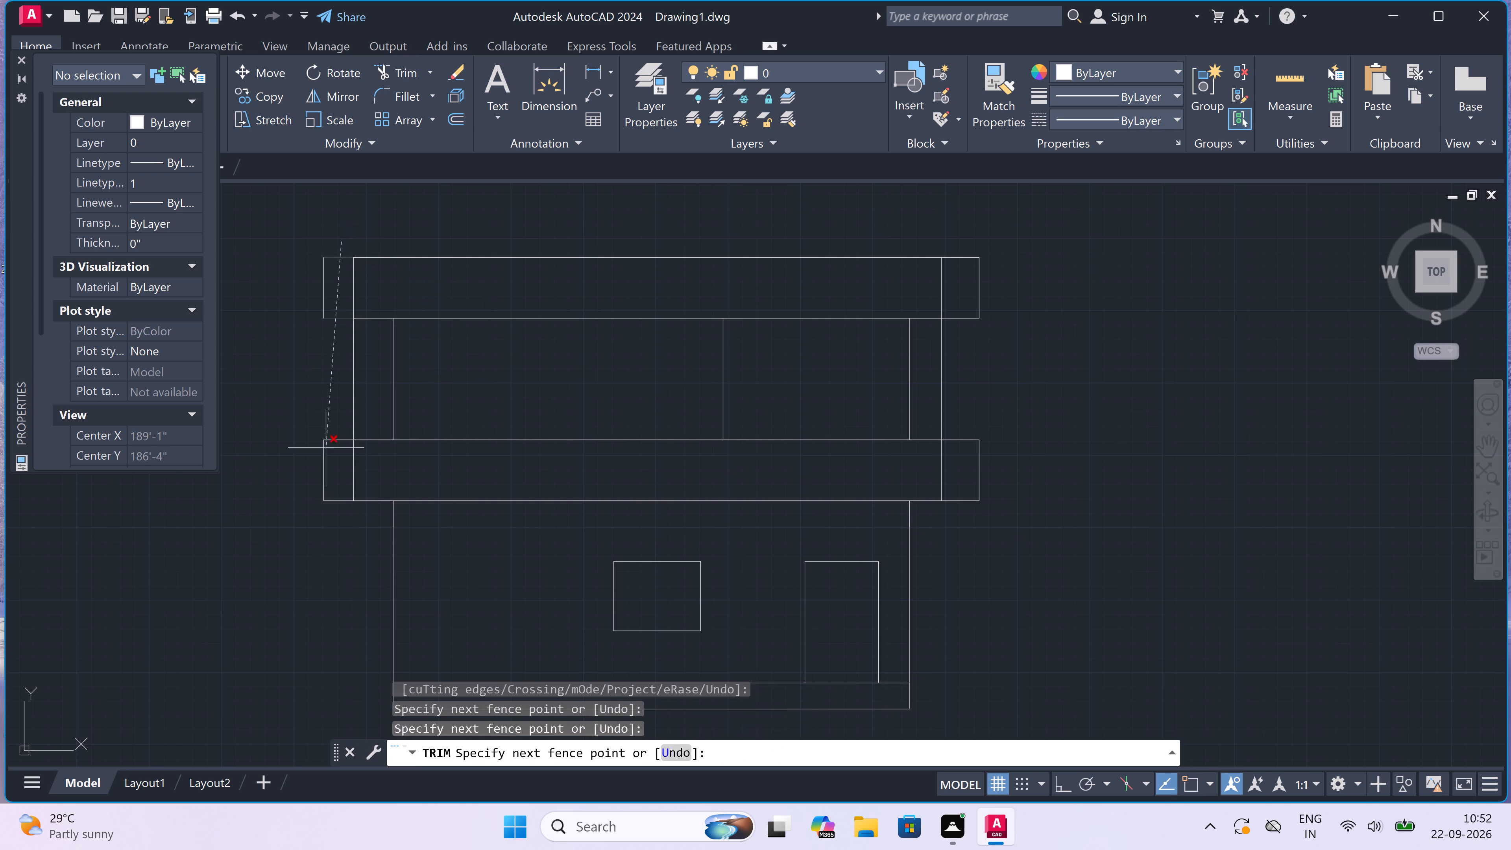
left_click(338, 488)
left_click(338, 483)
left_click(308, 488)
left_click(327, 516)
left_click(336, 487)
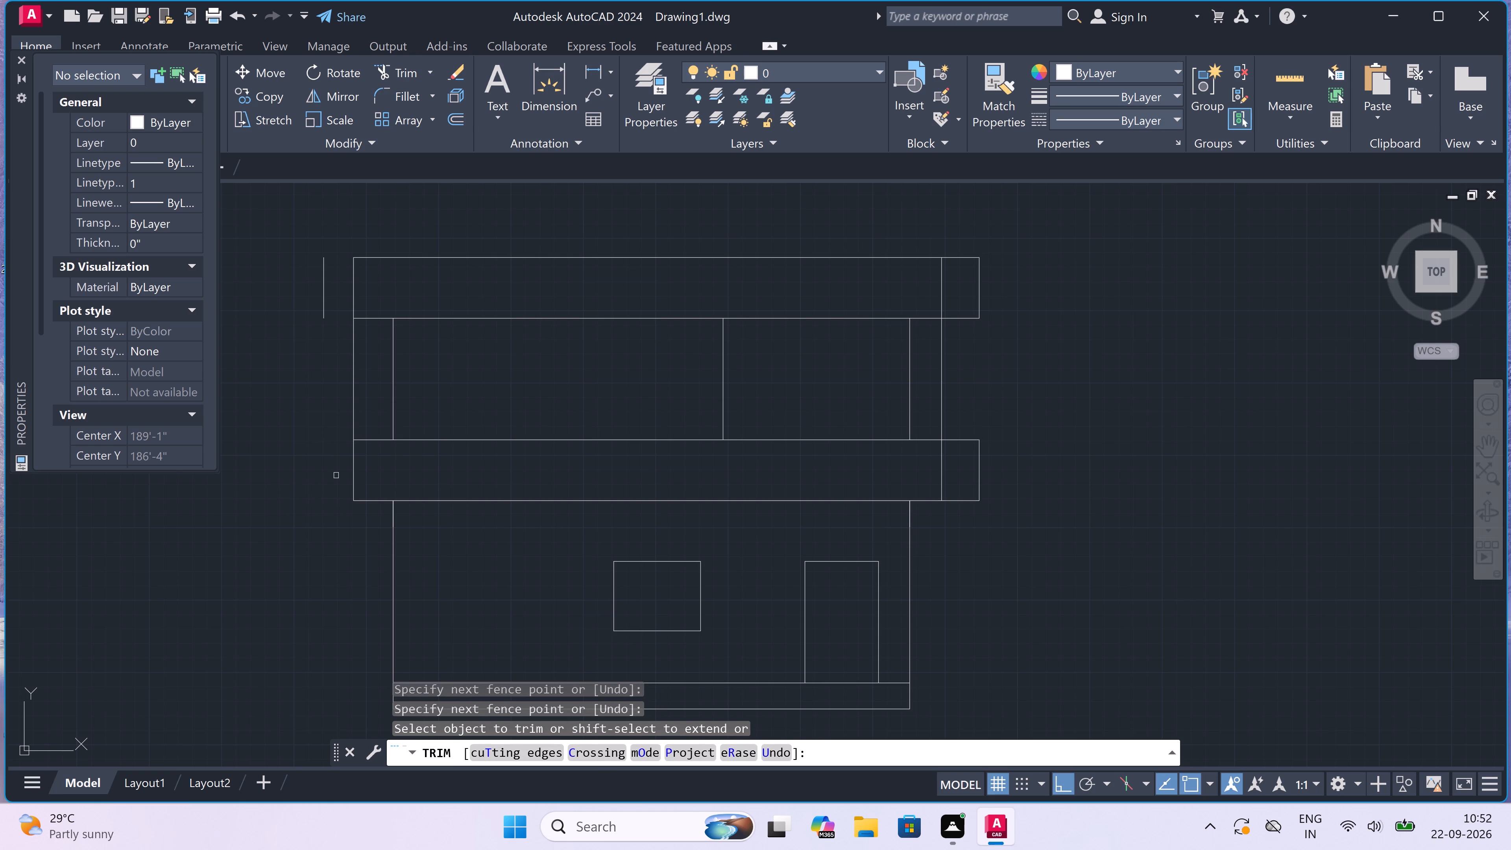
left_click(349, 401)
left_click(359, 384)
left_click(320, 272)
left_click(330, 272)
Trim both bands back to the new right vertical, removing their old right ends and the new line's portion between the bands.
left_click(964, 246)
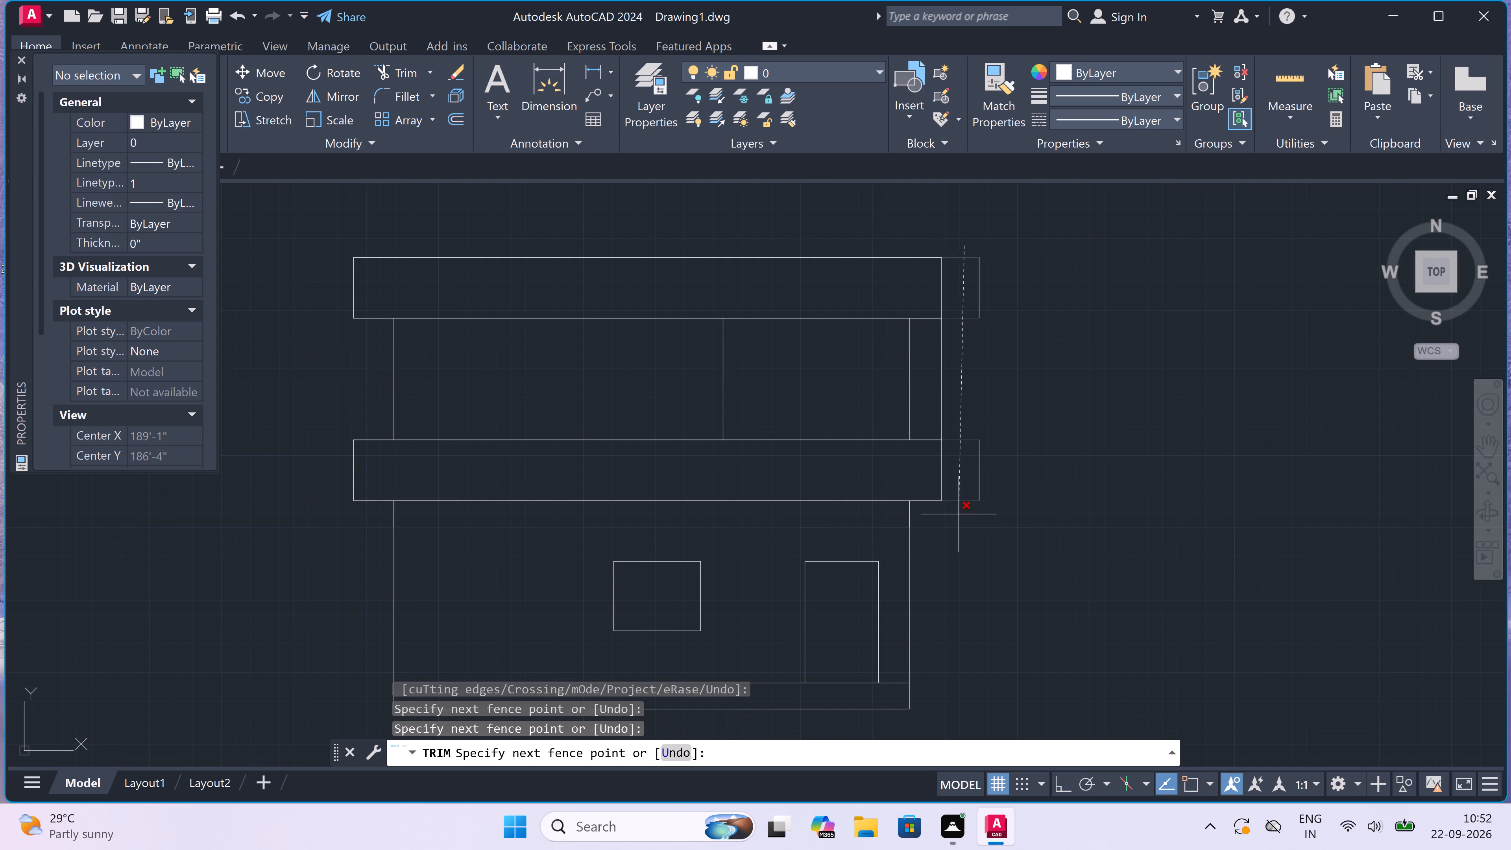
left_click(959, 516)
left_click(967, 487)
left_click(1000, 442)
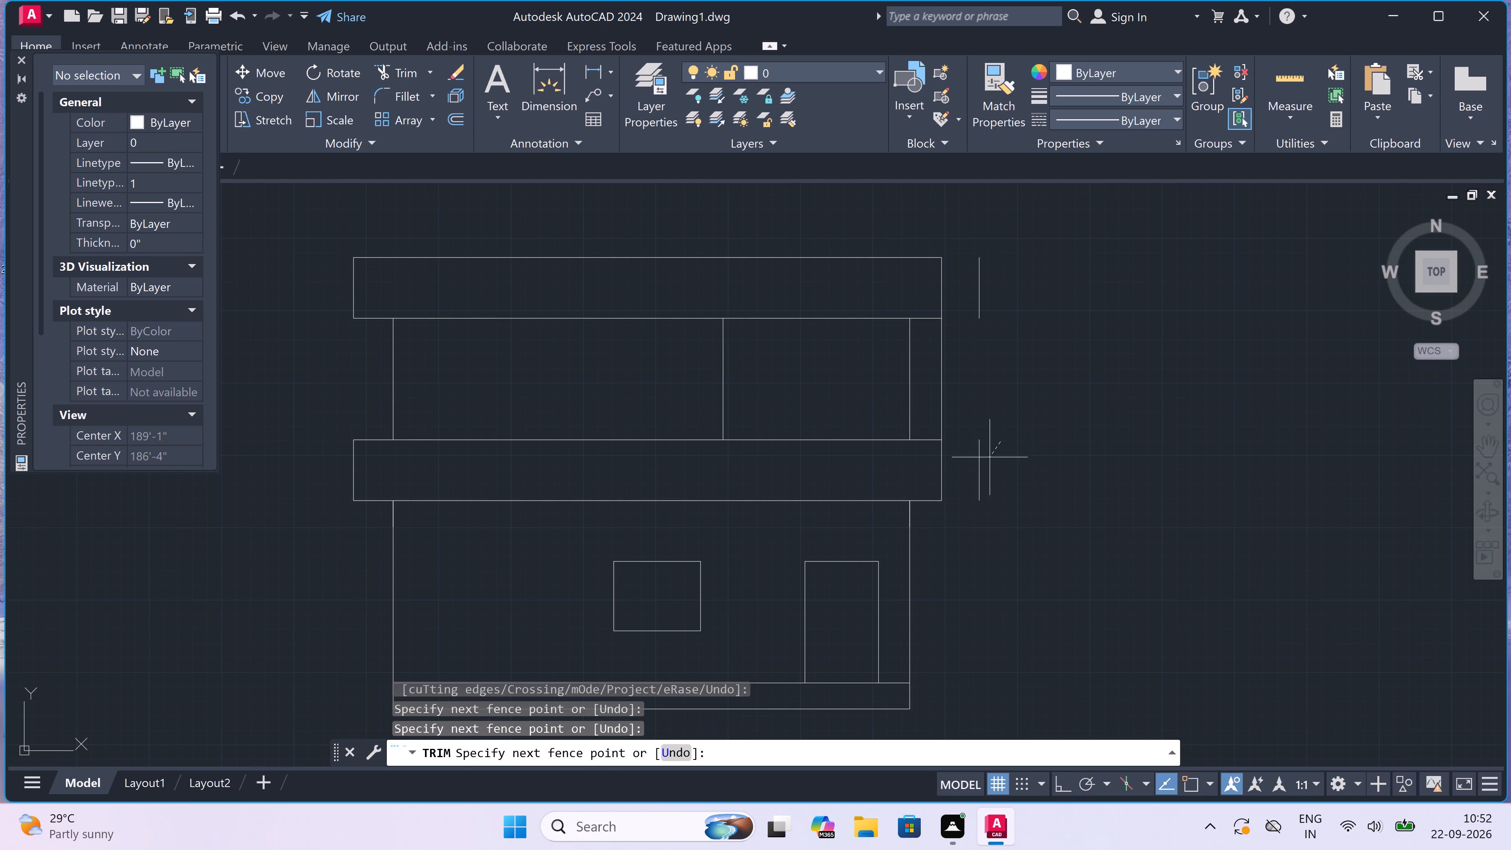
left_click(969, 487)
left_click(975, 299)
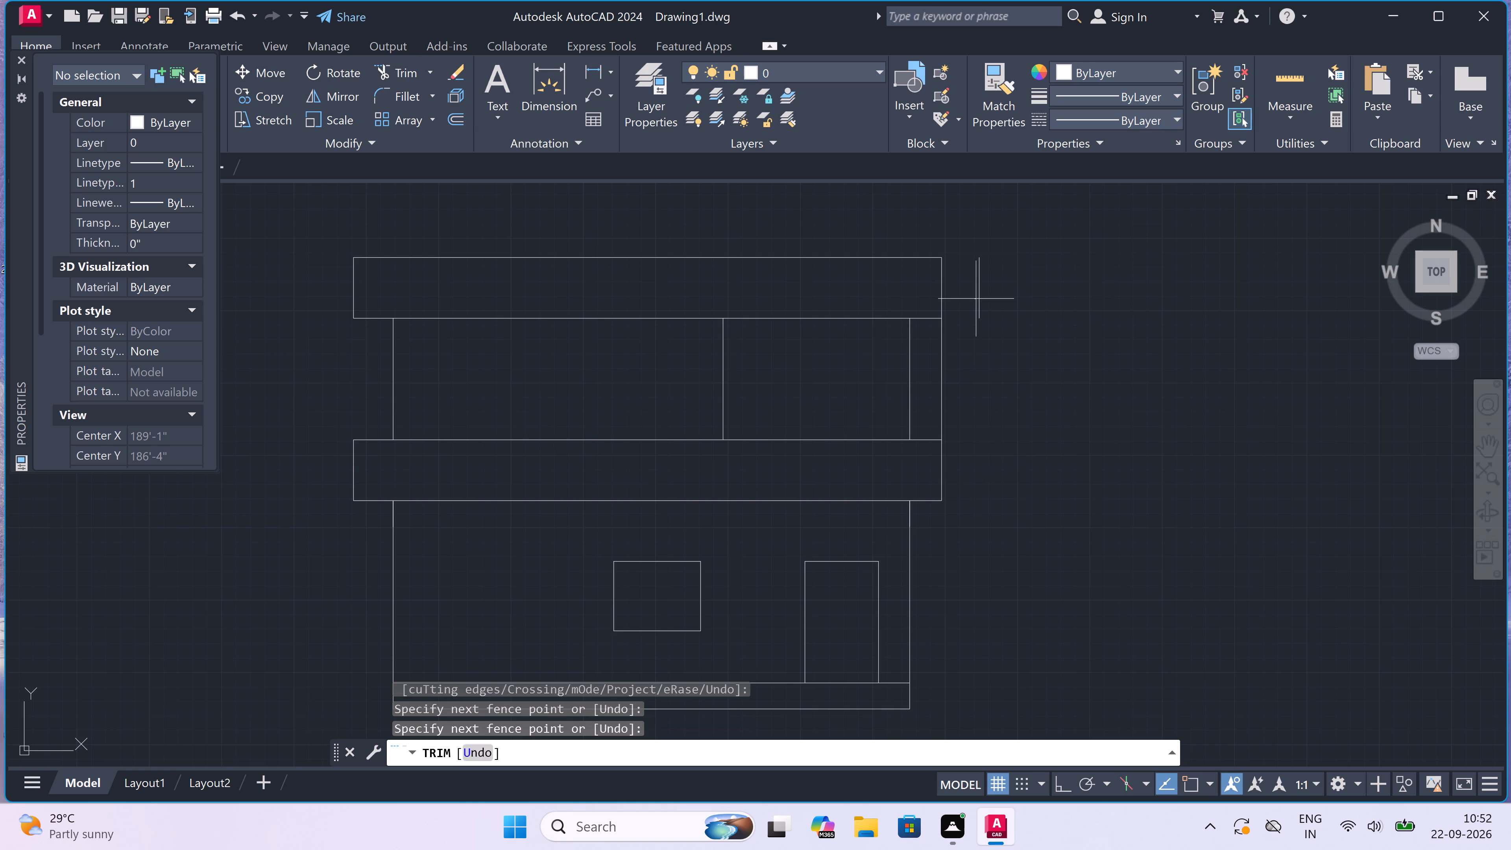
left_click(999, 289)
left_click(943, 374)
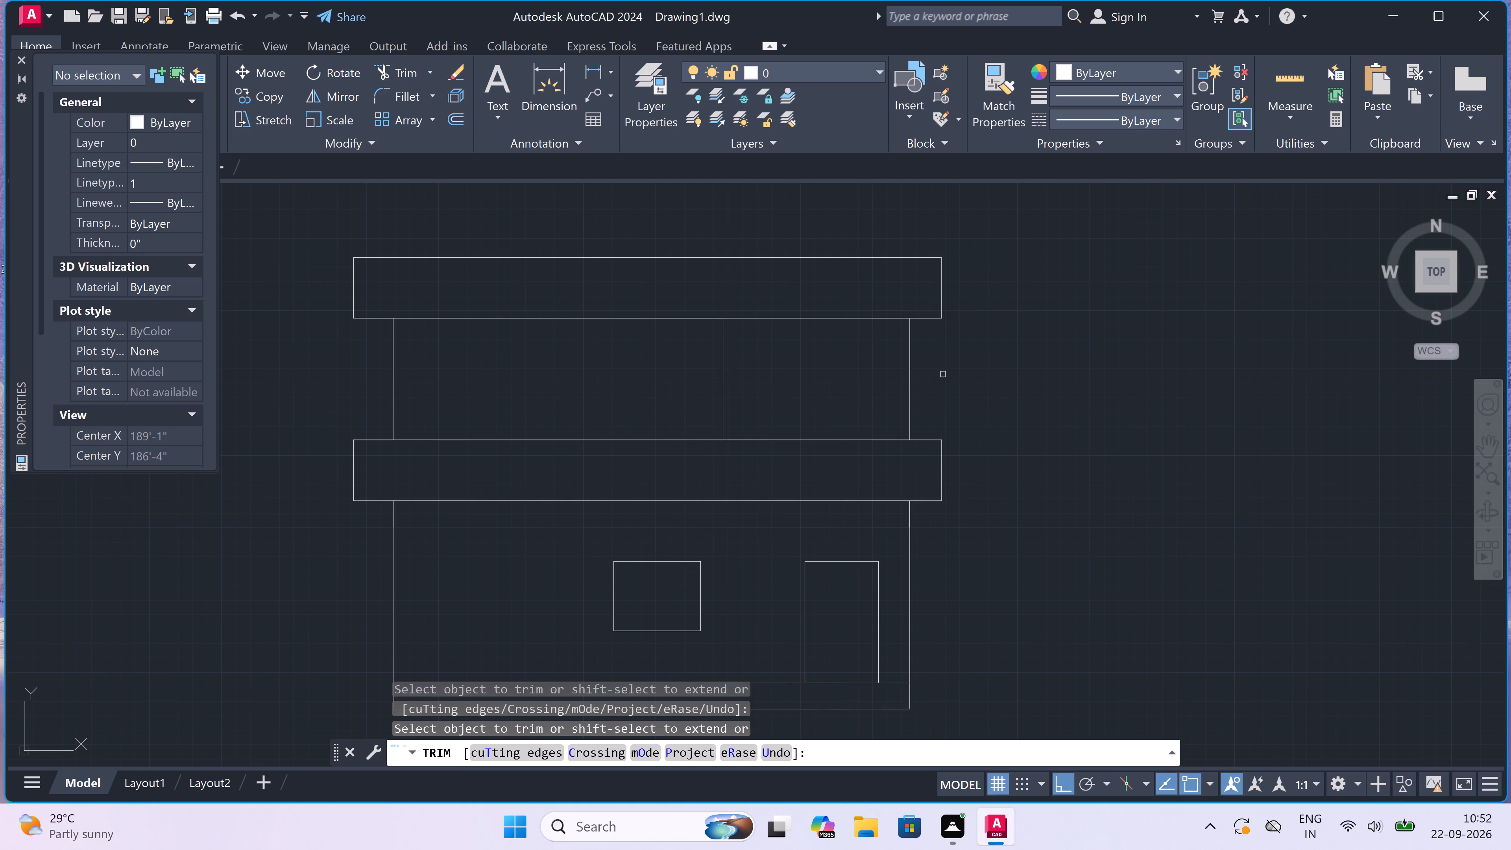
scroll(943, 374, "down", 2)
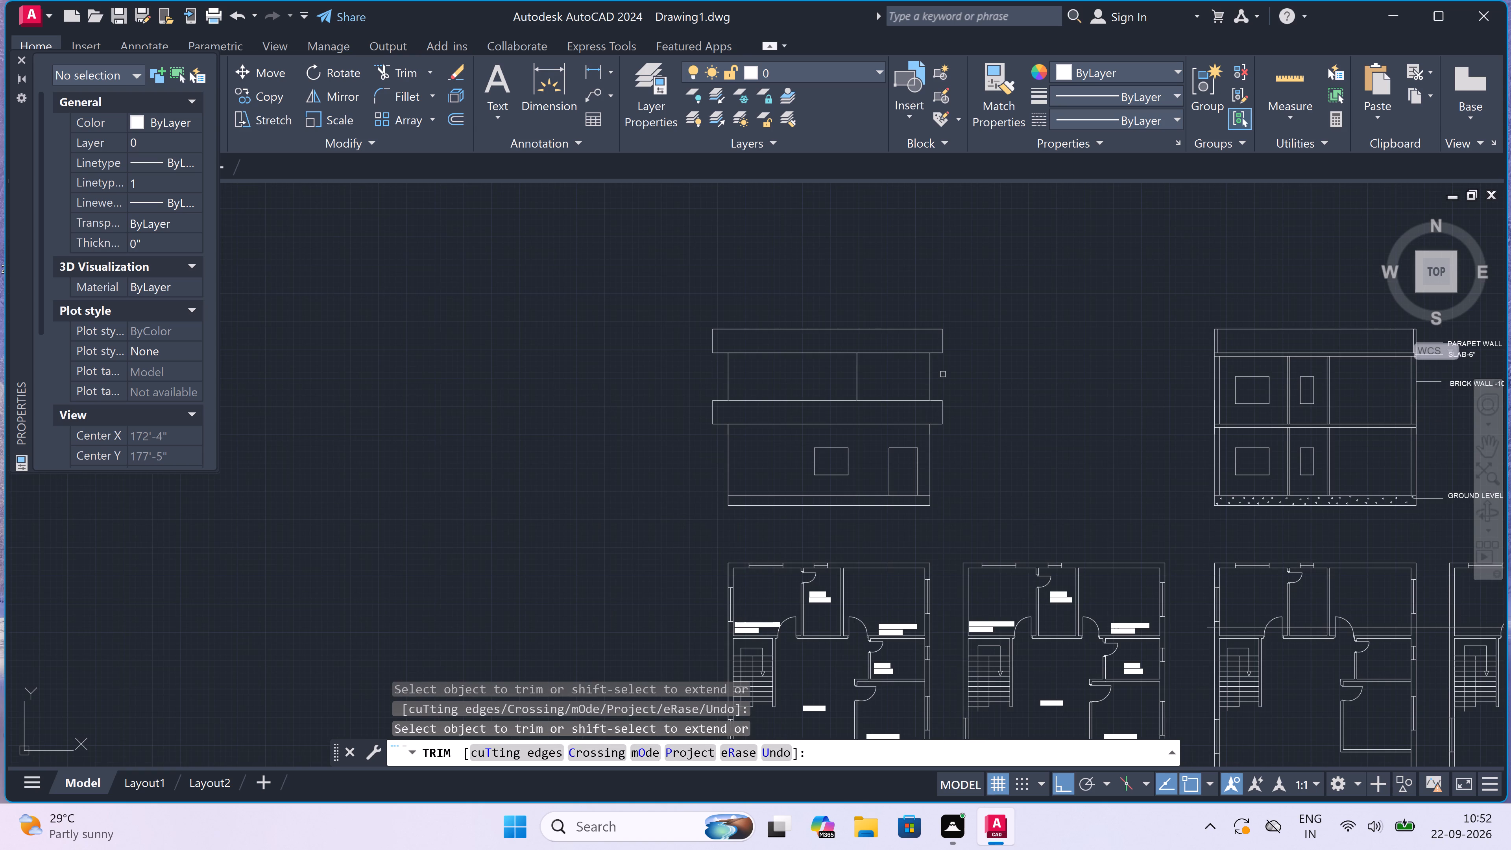
key("Escape")
With ortho off, draw a sloped line from the first-floor band's lower right corner down to the elevation's right wall.
scroll(943, 374, "up", 1)
scroll(943, 374, "down", 1)
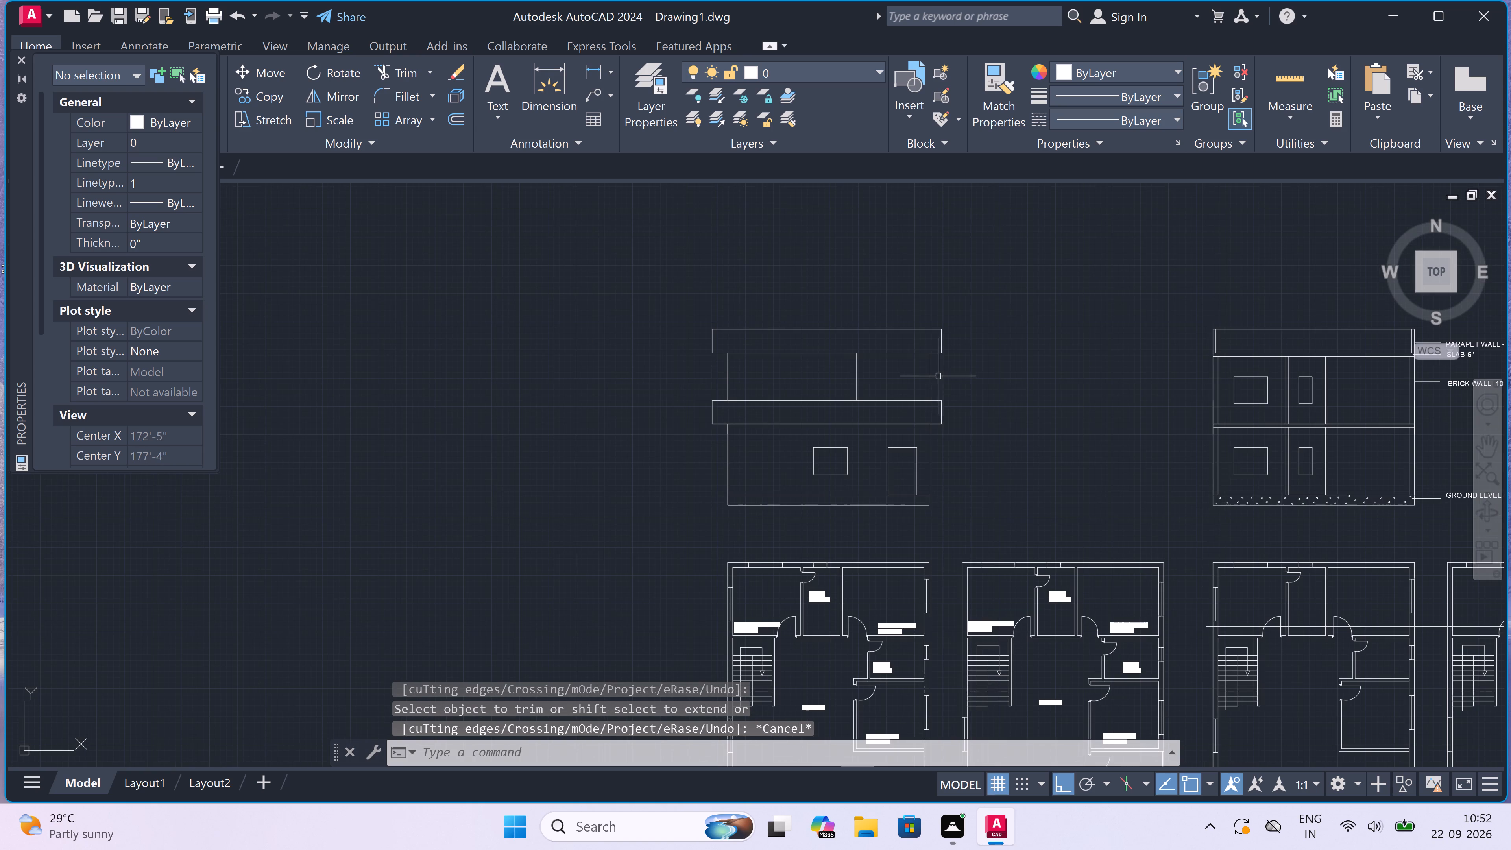
type("L")
key("space")
scroll(935, 417, "up", 5)
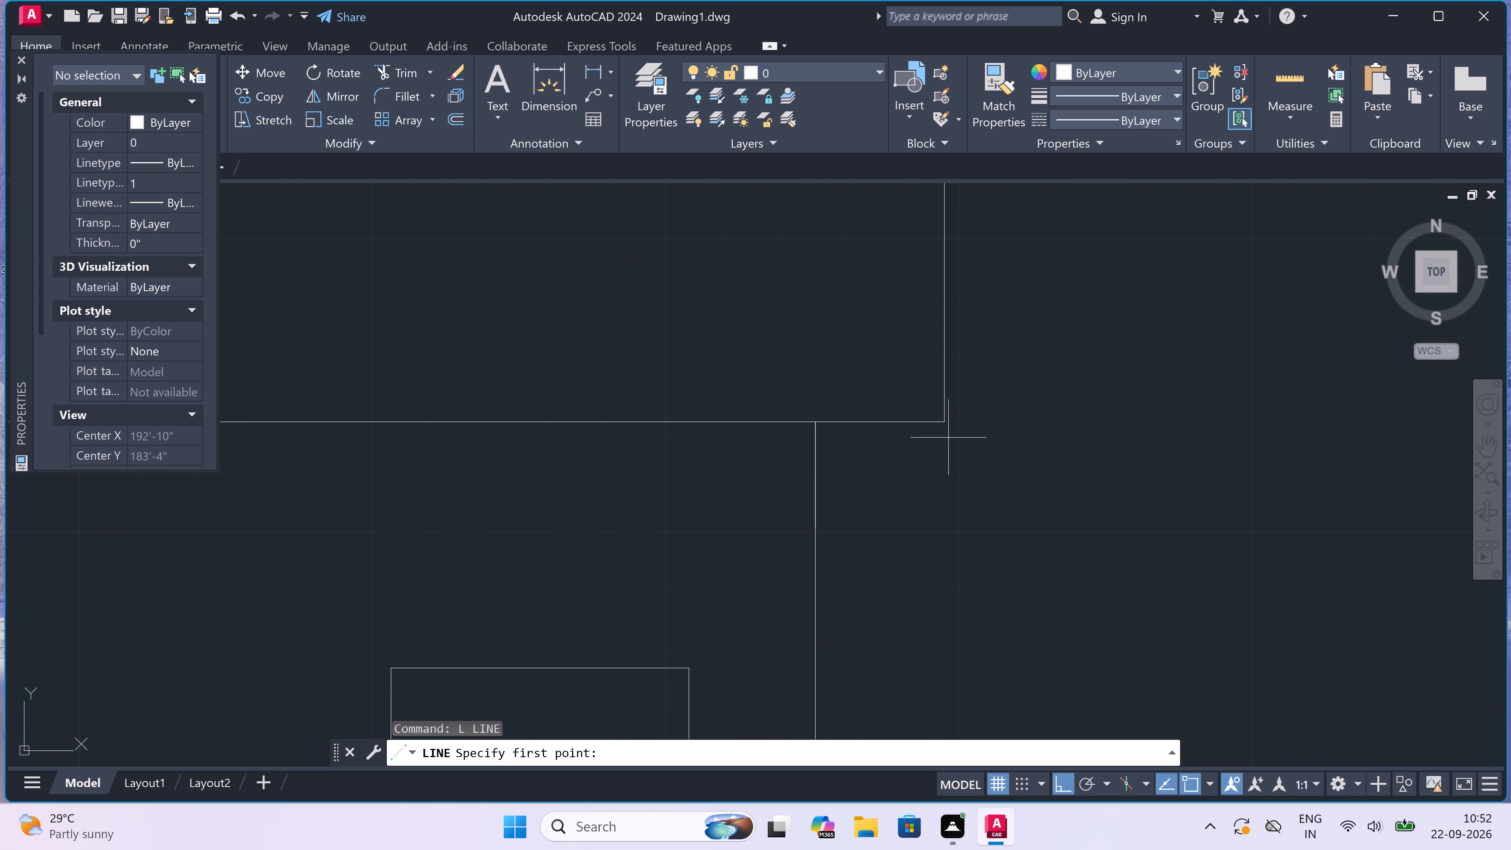
left_click(943, 418)
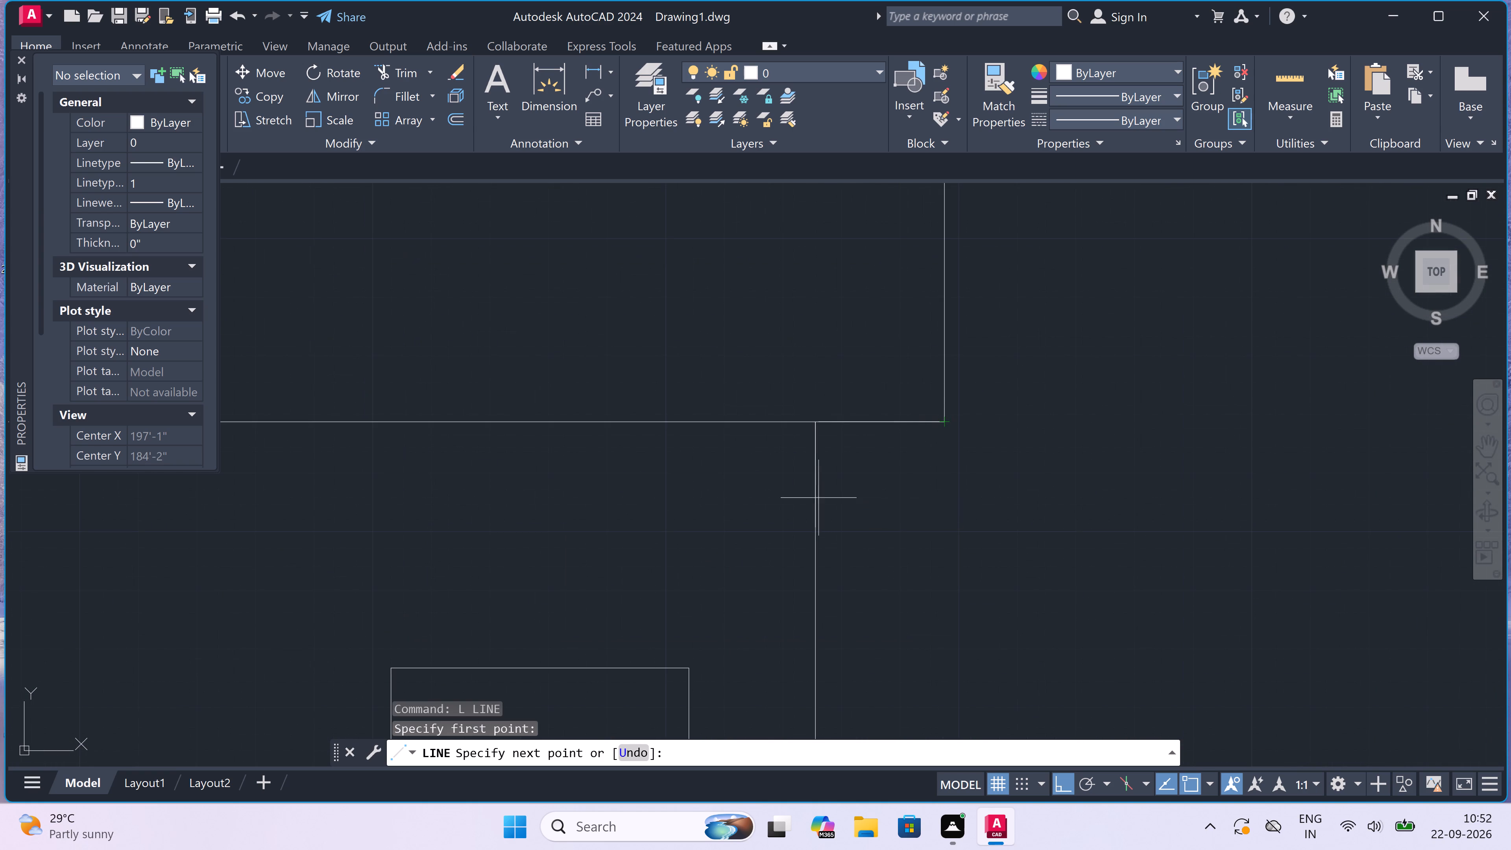
key("F8")
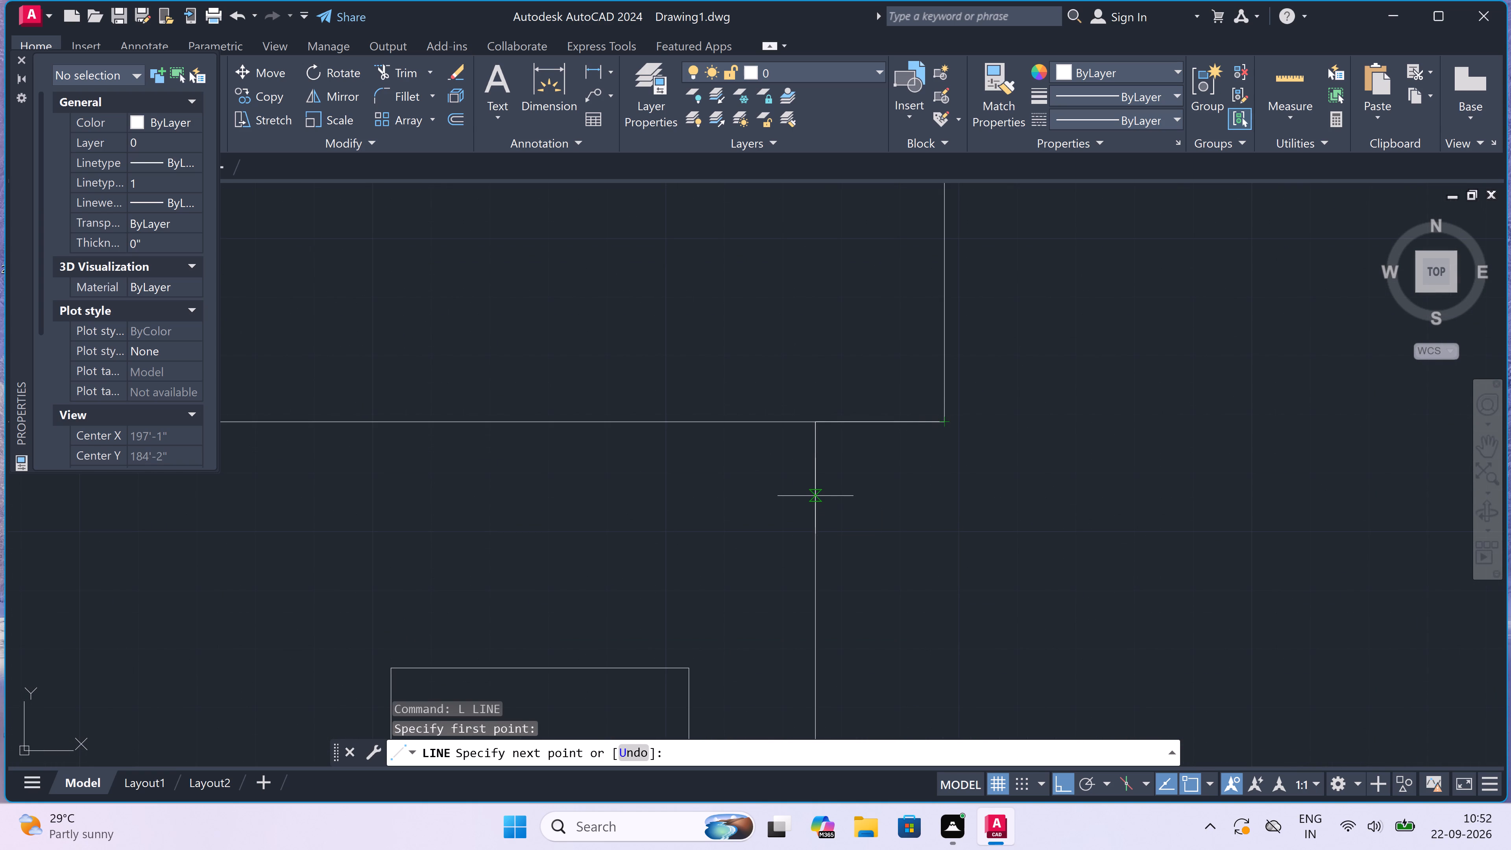
left_click(815, 487)
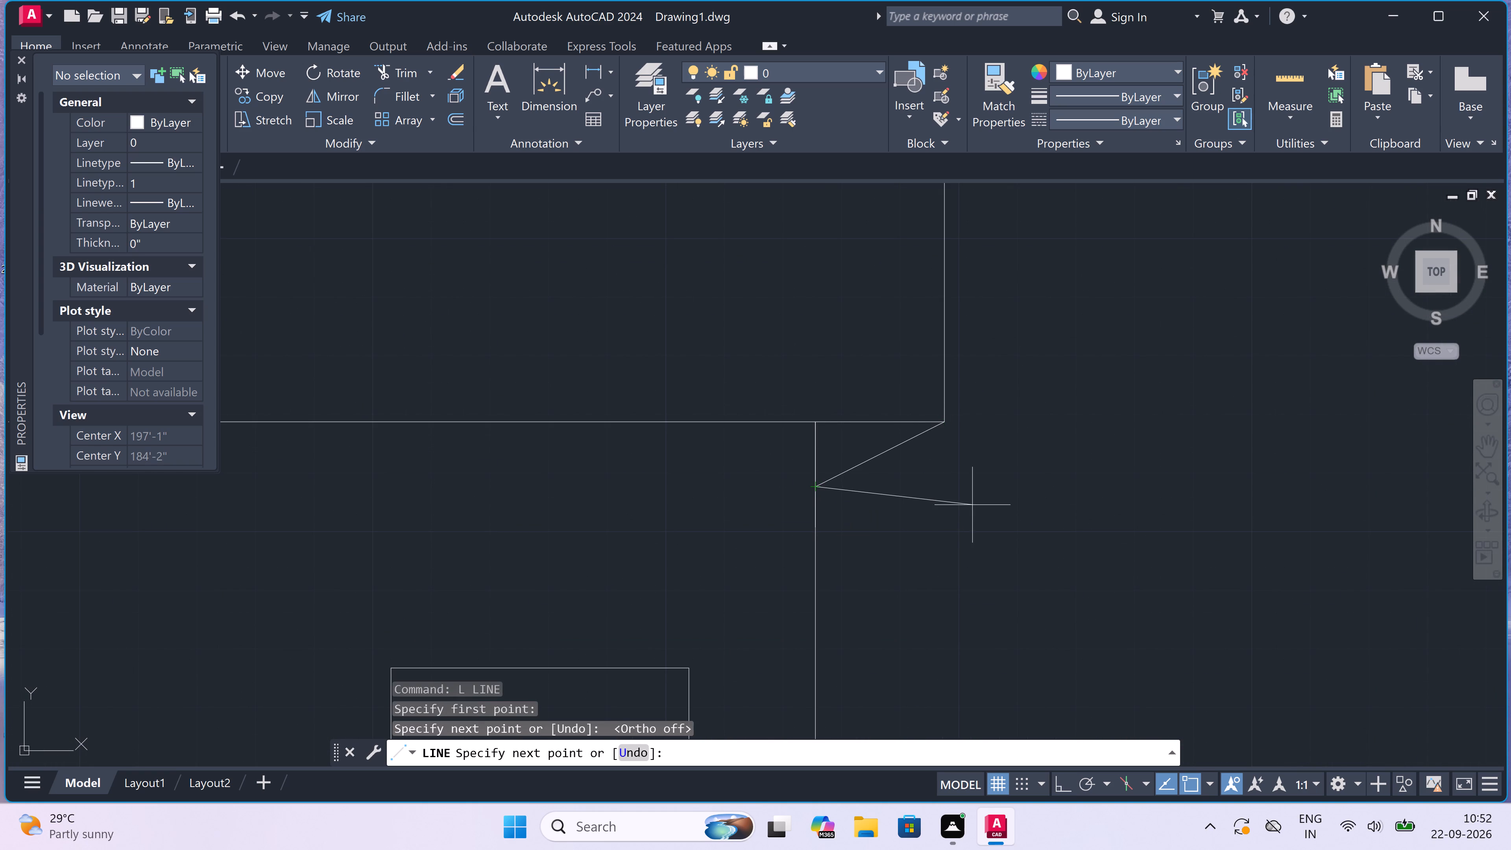
key("Escape")
Draw a matching sloped line from the first-floor band's lower left corner down to the elevation's left wall.
scroll(974, 506, "down", 5)
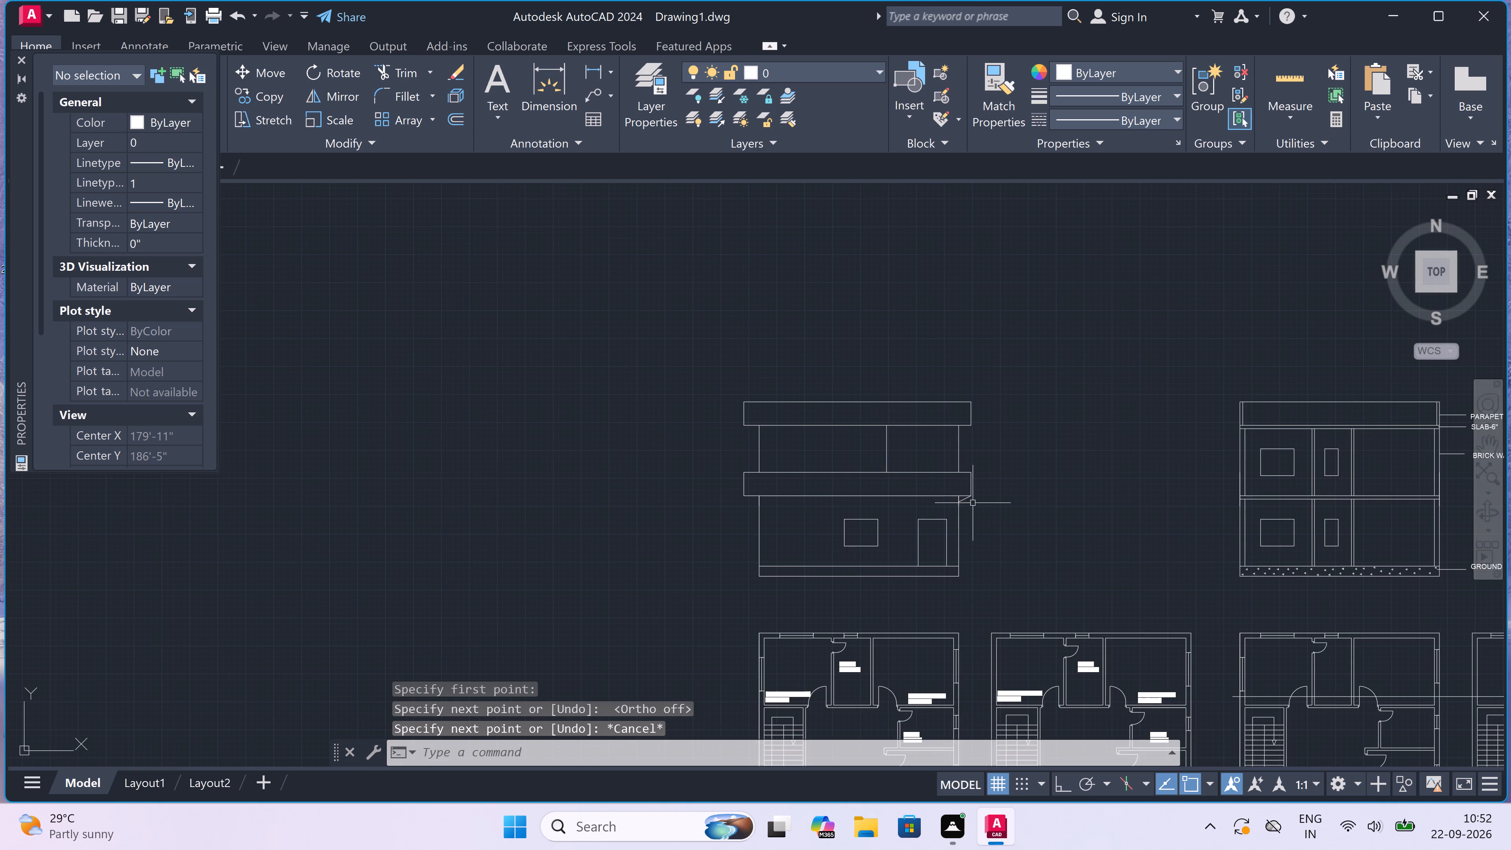
scroll(740, 500, "up", 3)
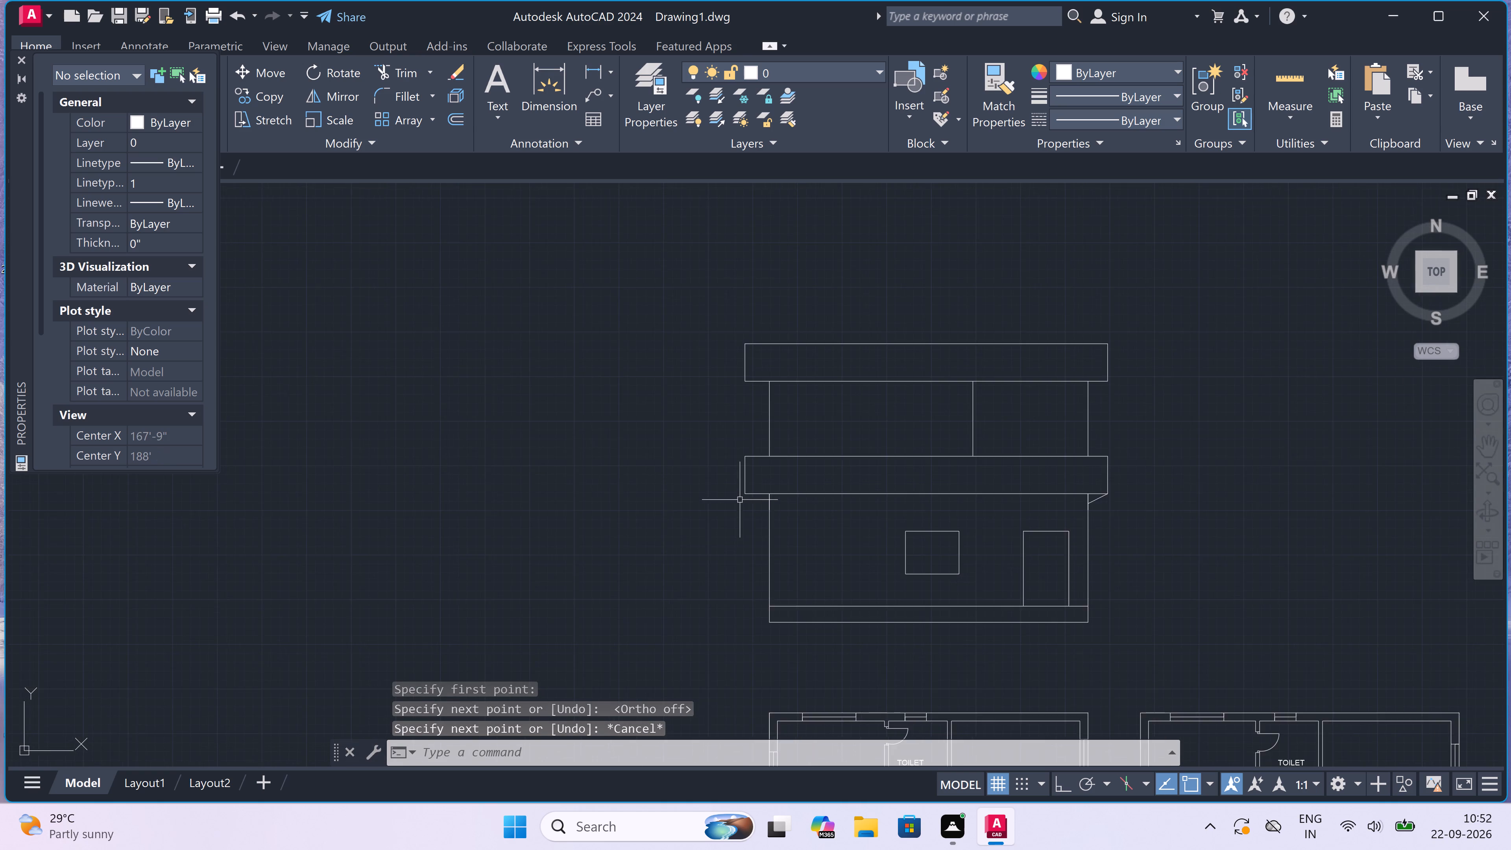
scroll(776, 488, "up", 1)
key("space")
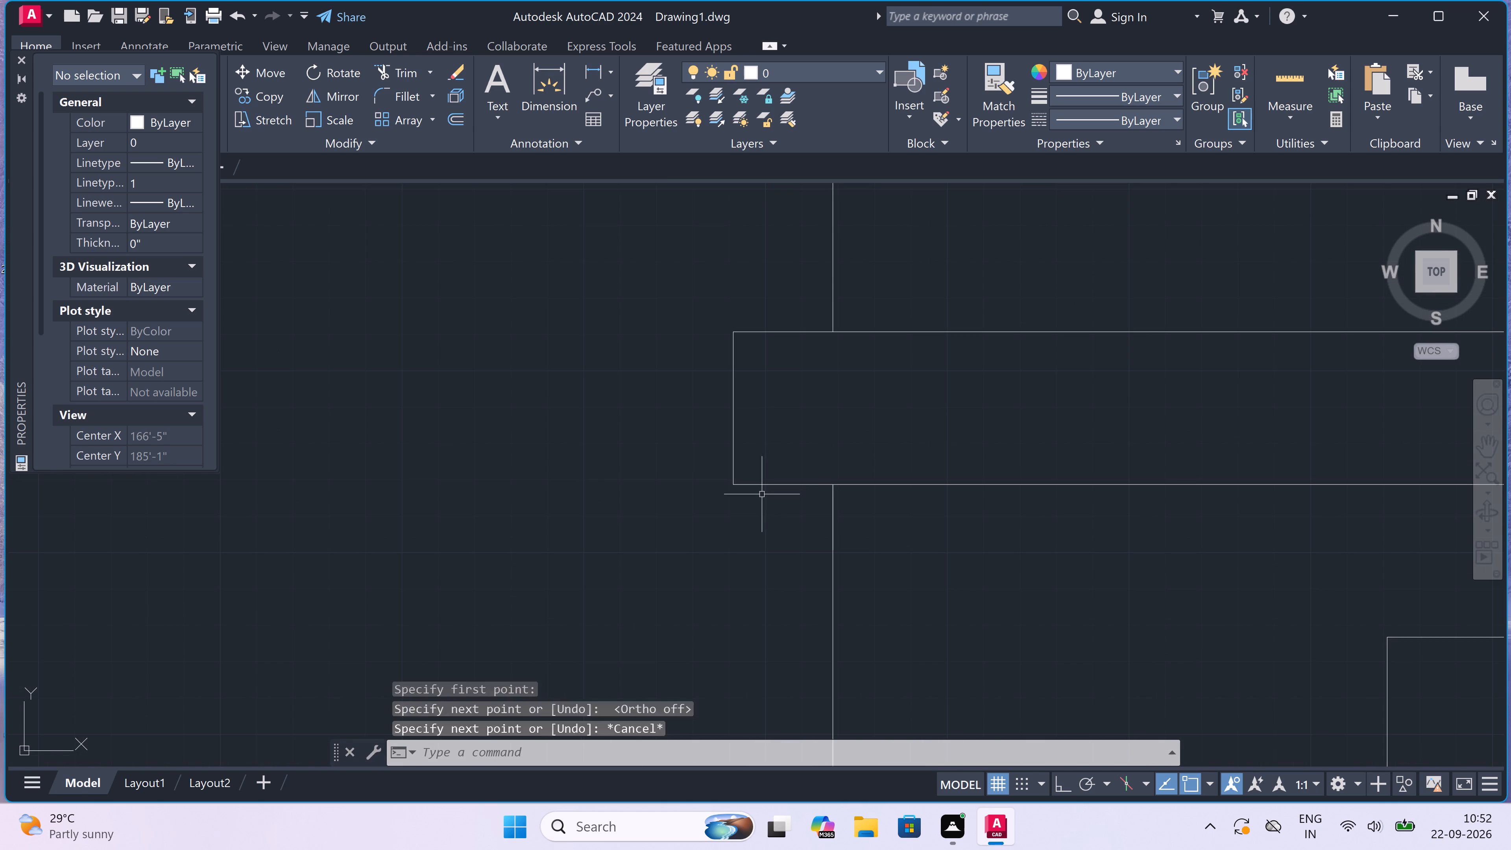
left_click(732, 487)
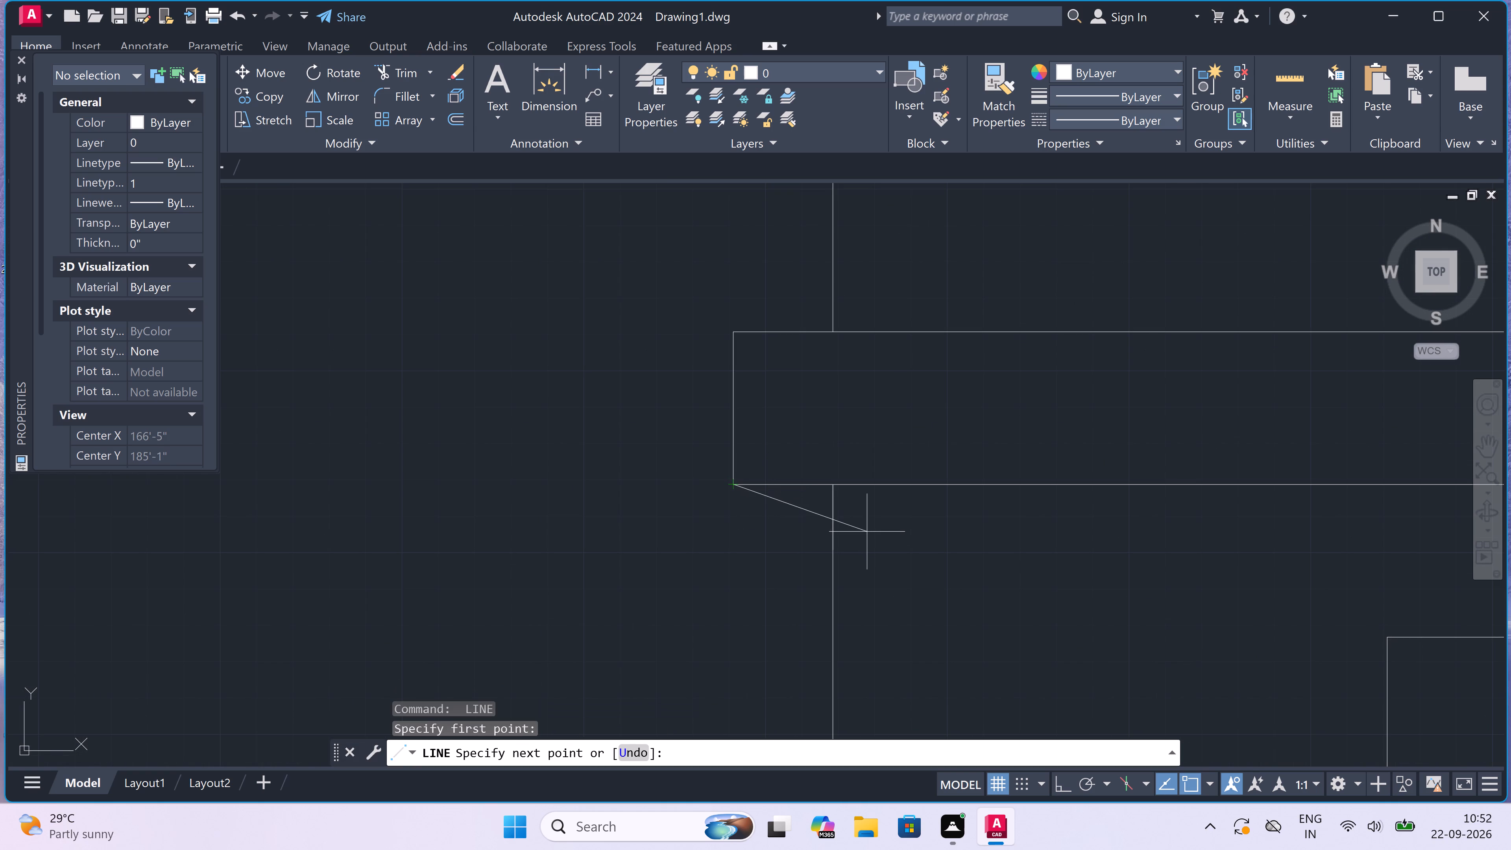
left_click(833, 528)
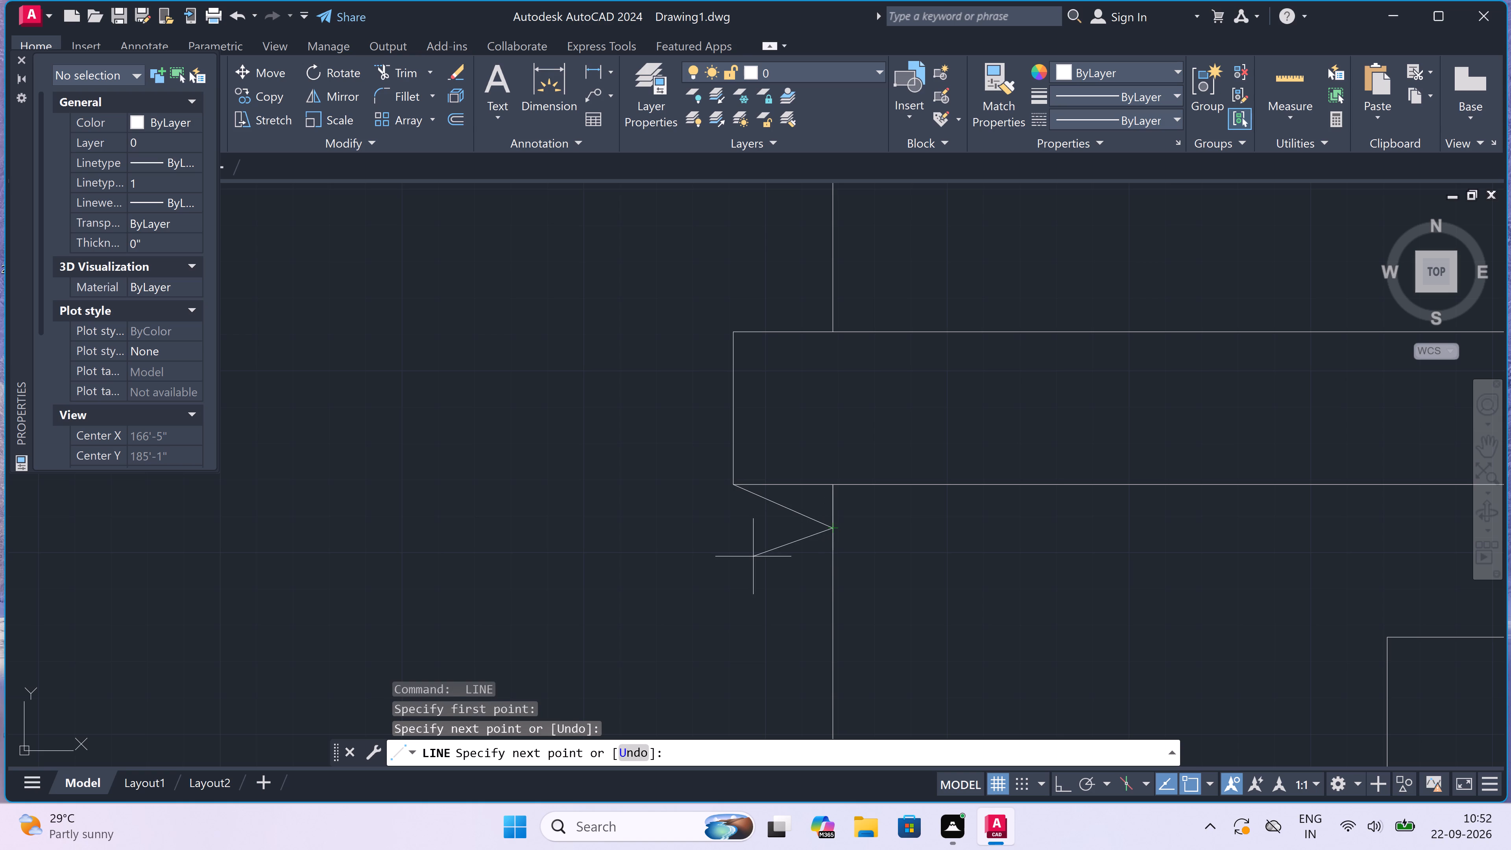
key("Escape")
Draw a sloped line from the parapet band's lower left corner down to the upper storey's left wall.
scroll(753, 556, "down", 4)
scroll(768, 500, "up", 3)
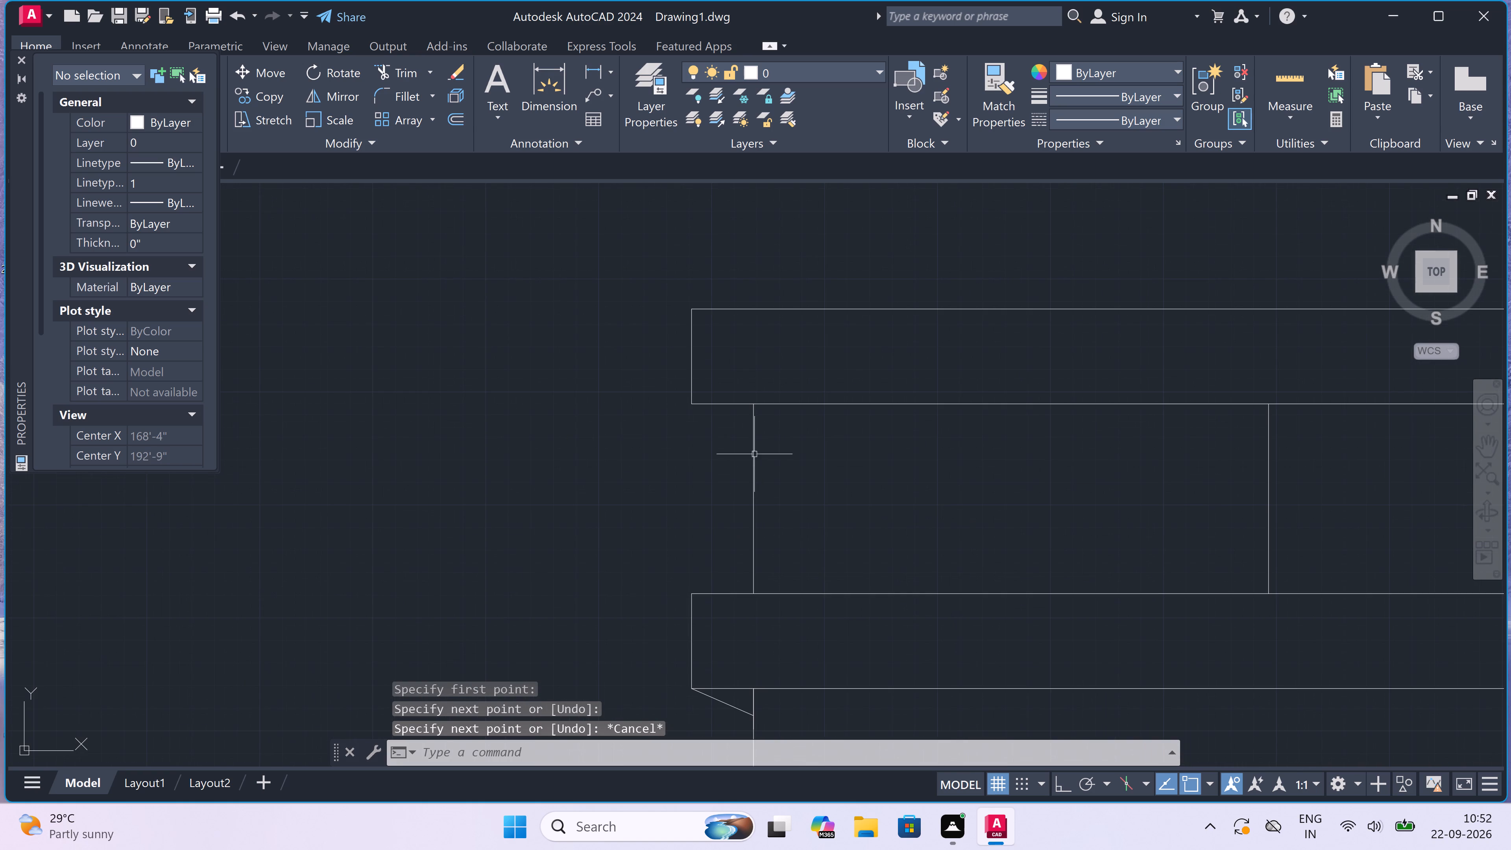
key("space")
scroll(695, 400, "up", 2)
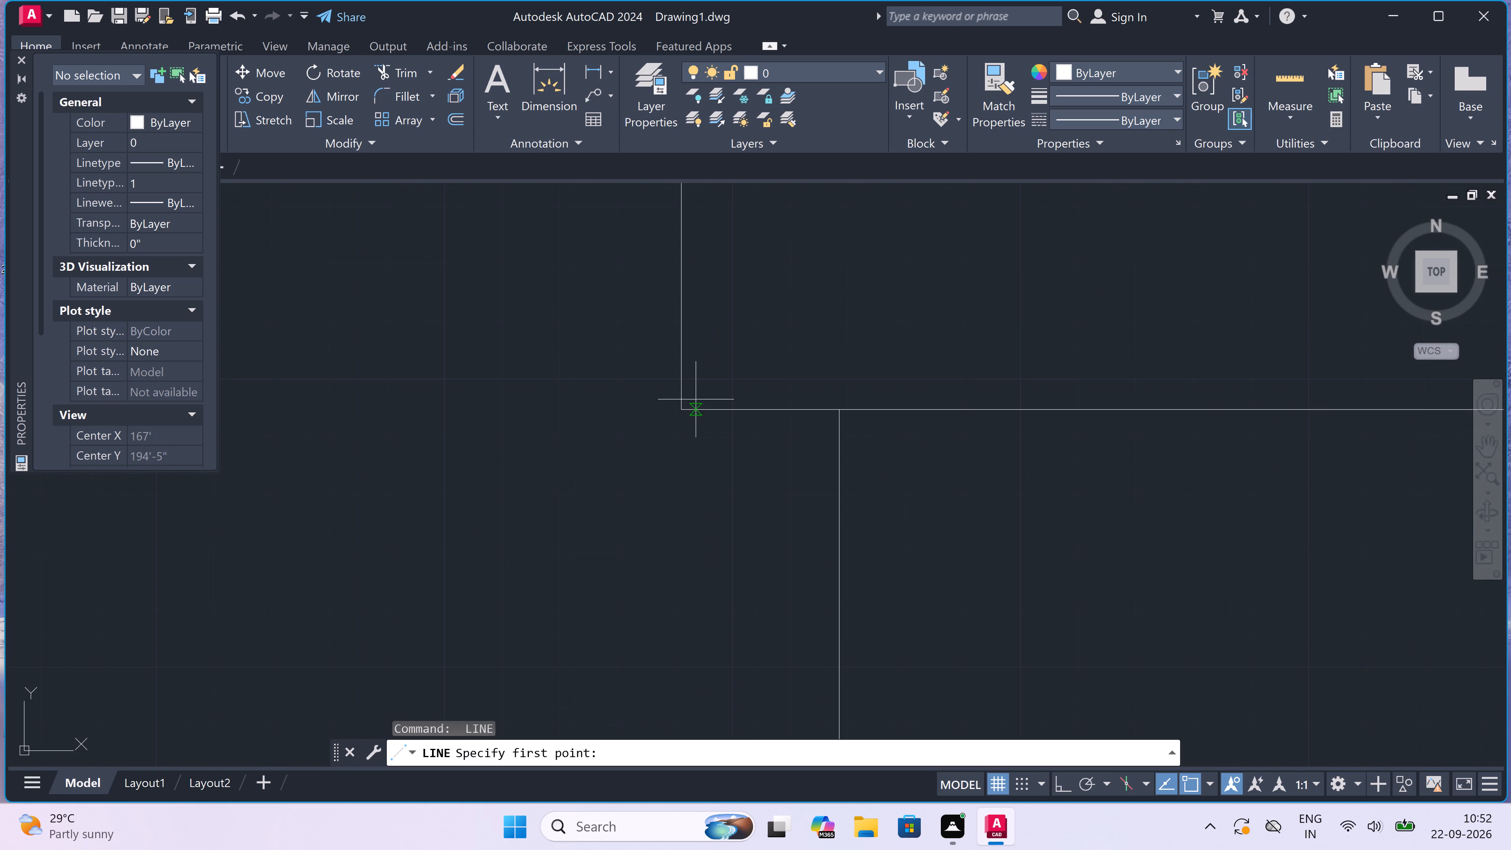
left_click(675, 414)
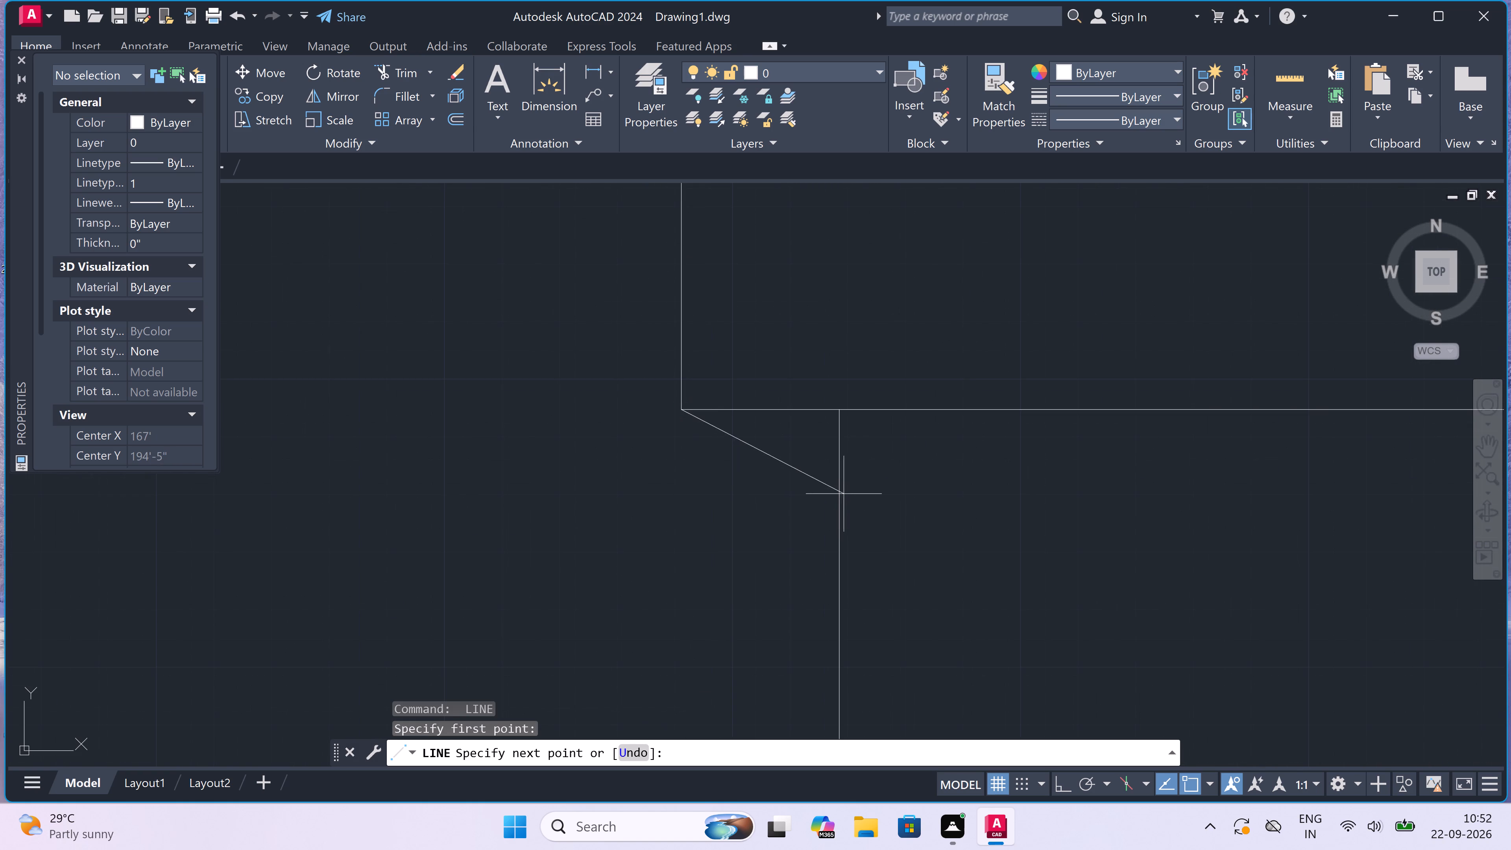
double_click(835, 486)
key("Escape")
Draw a sloped line from the parapet band's lower right corner down to the upper storey's right wall.
scroll(635, 538, "down", 1)
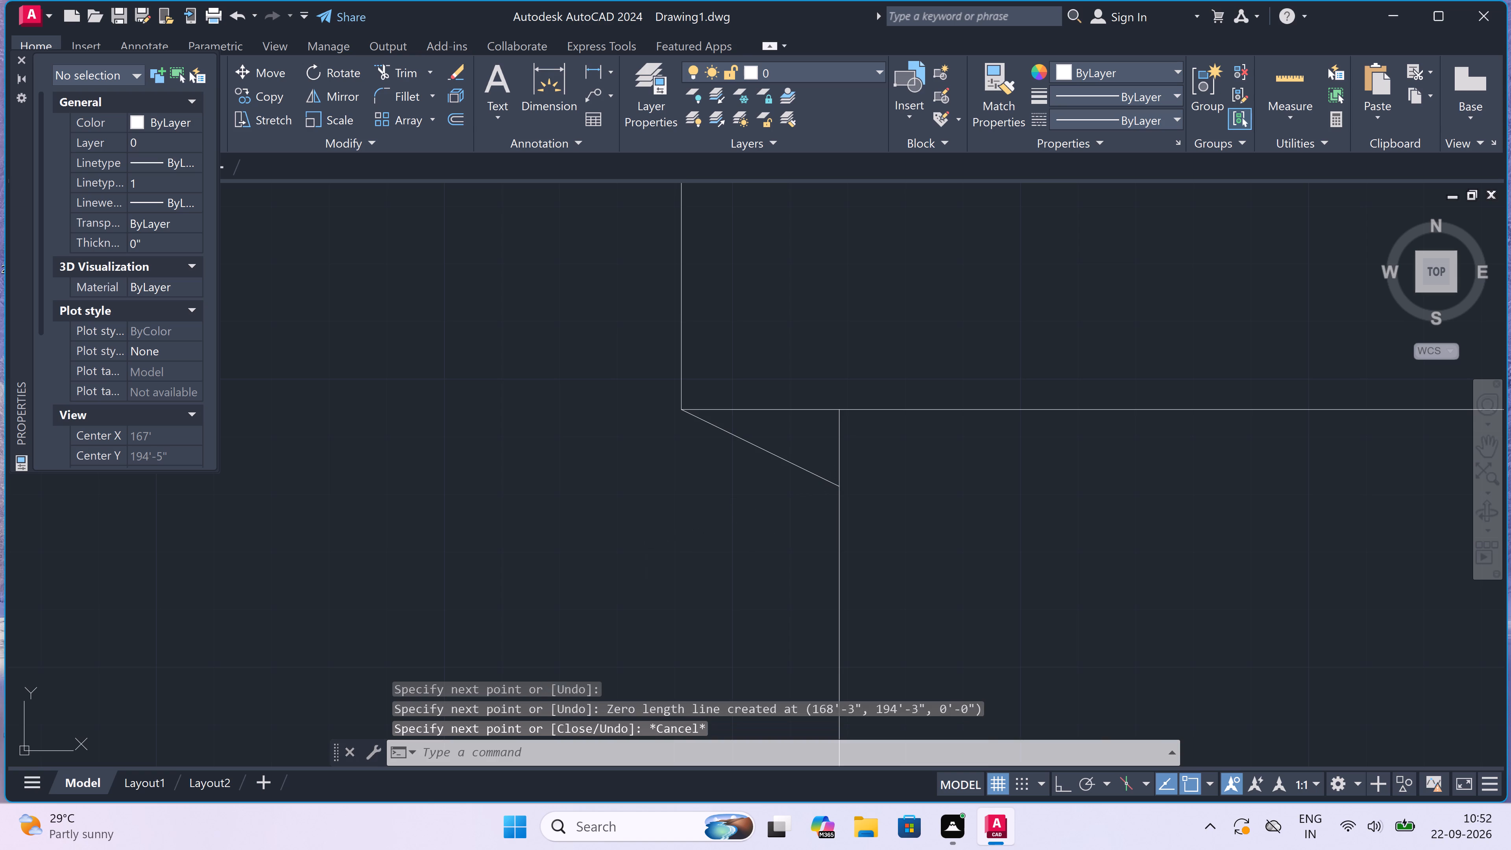
scroll(635, 538, "down", 4)
scroll(863, 545, "up", 2)
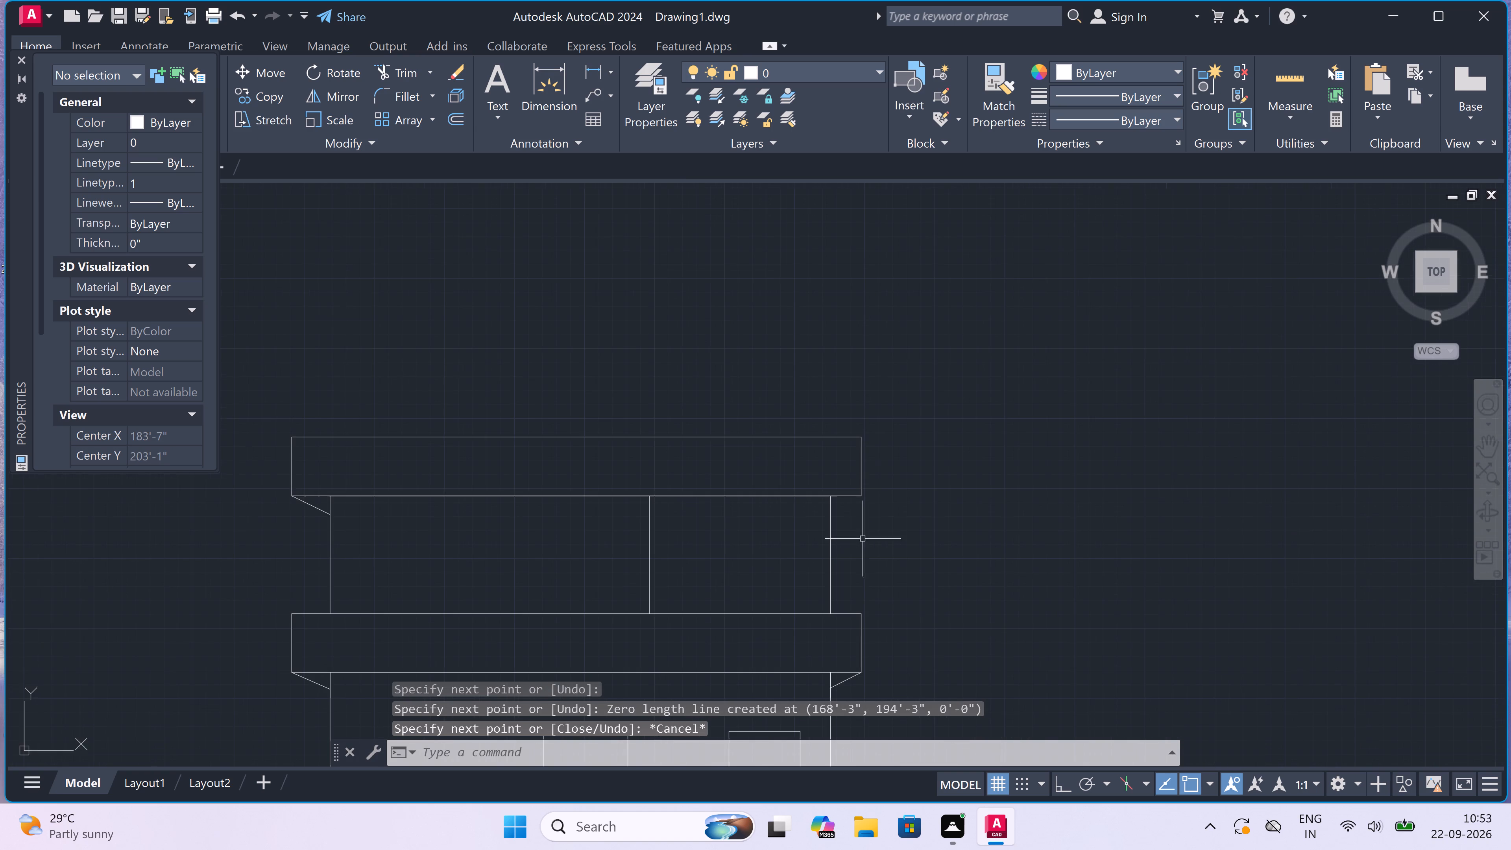
scroll(852, 513, "up", 2)
key("space")
scroll(870, 481, "up", 1)
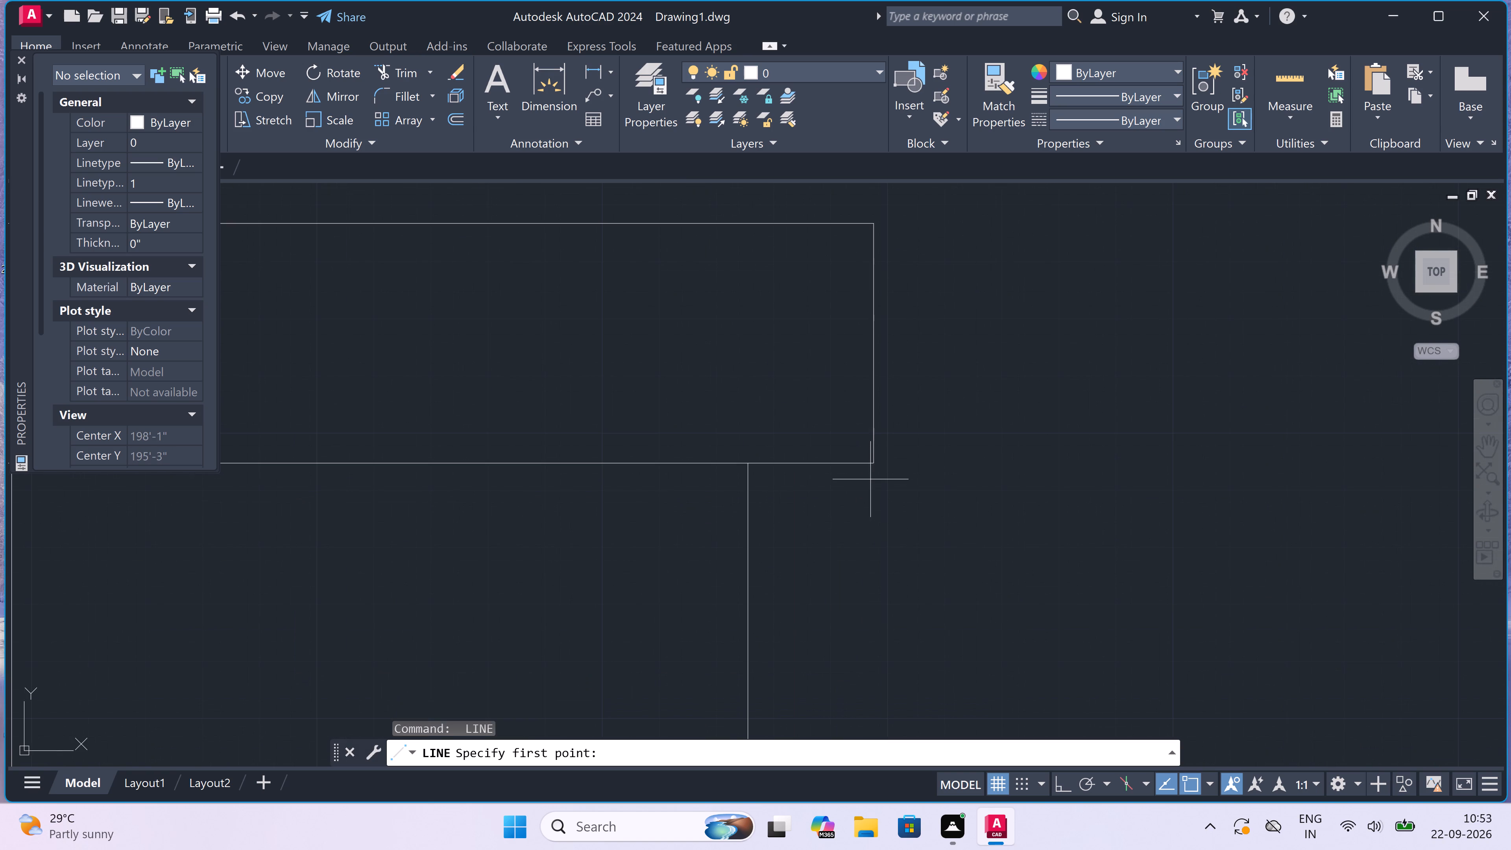
left_click(874, 467)
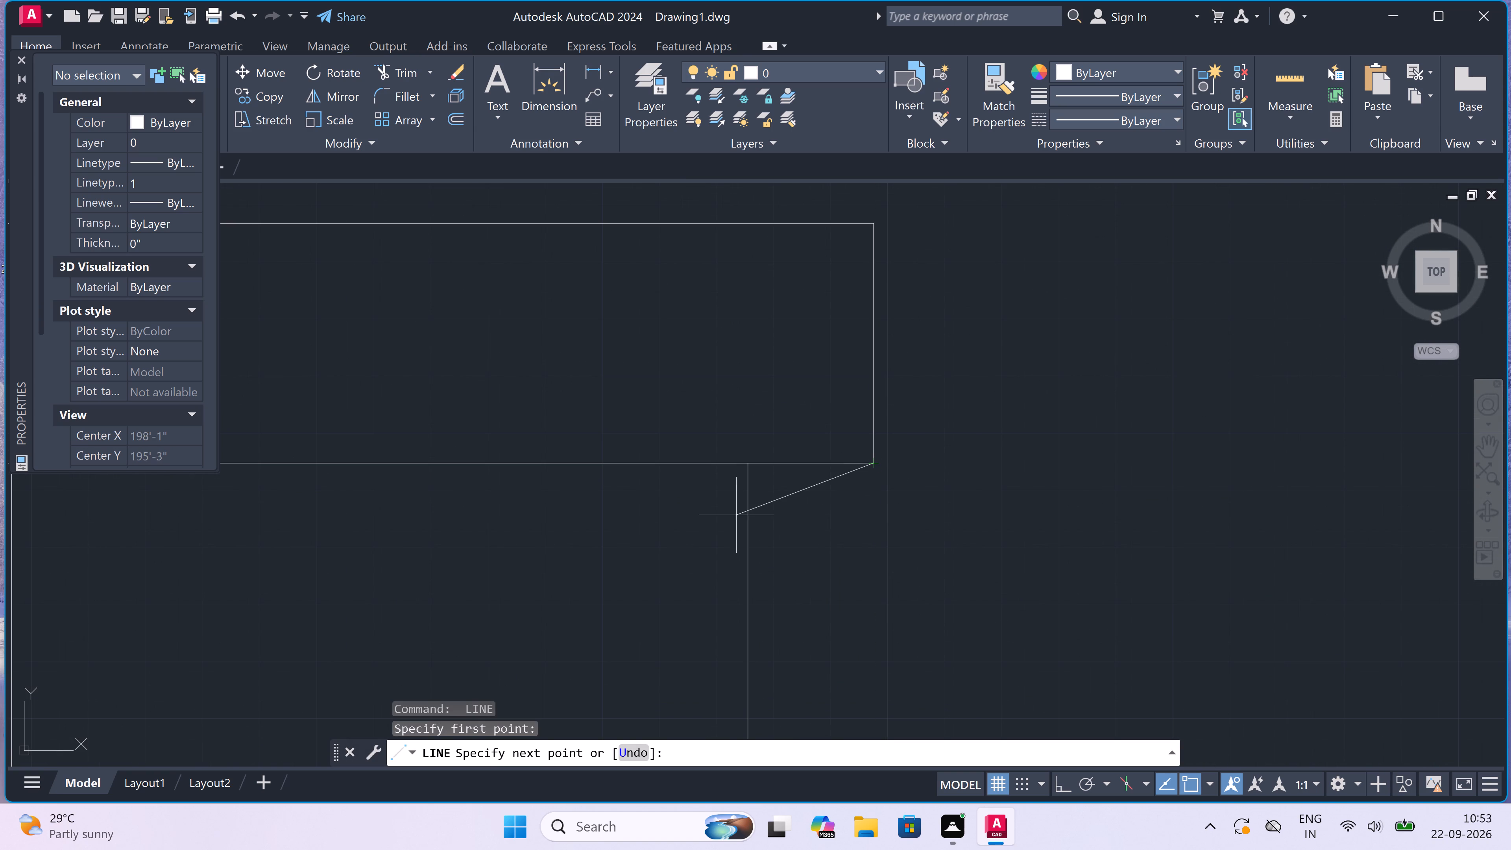
left_click(743, 513)
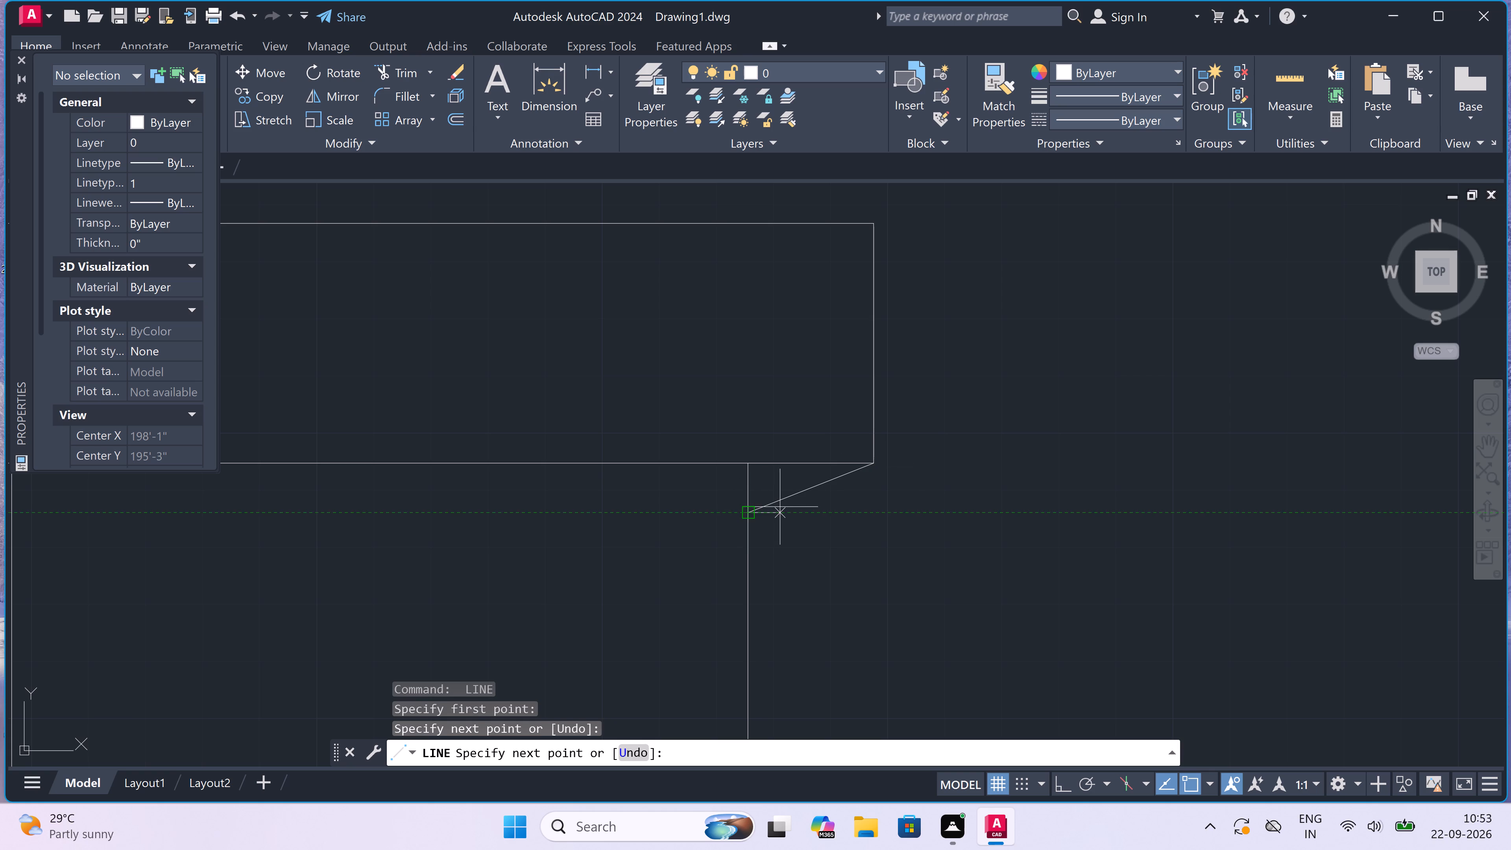
key("Escape")
Add the multiline text title ELEVATION below the front elevation's ground line.
scroll(866, 429, "down", 5)
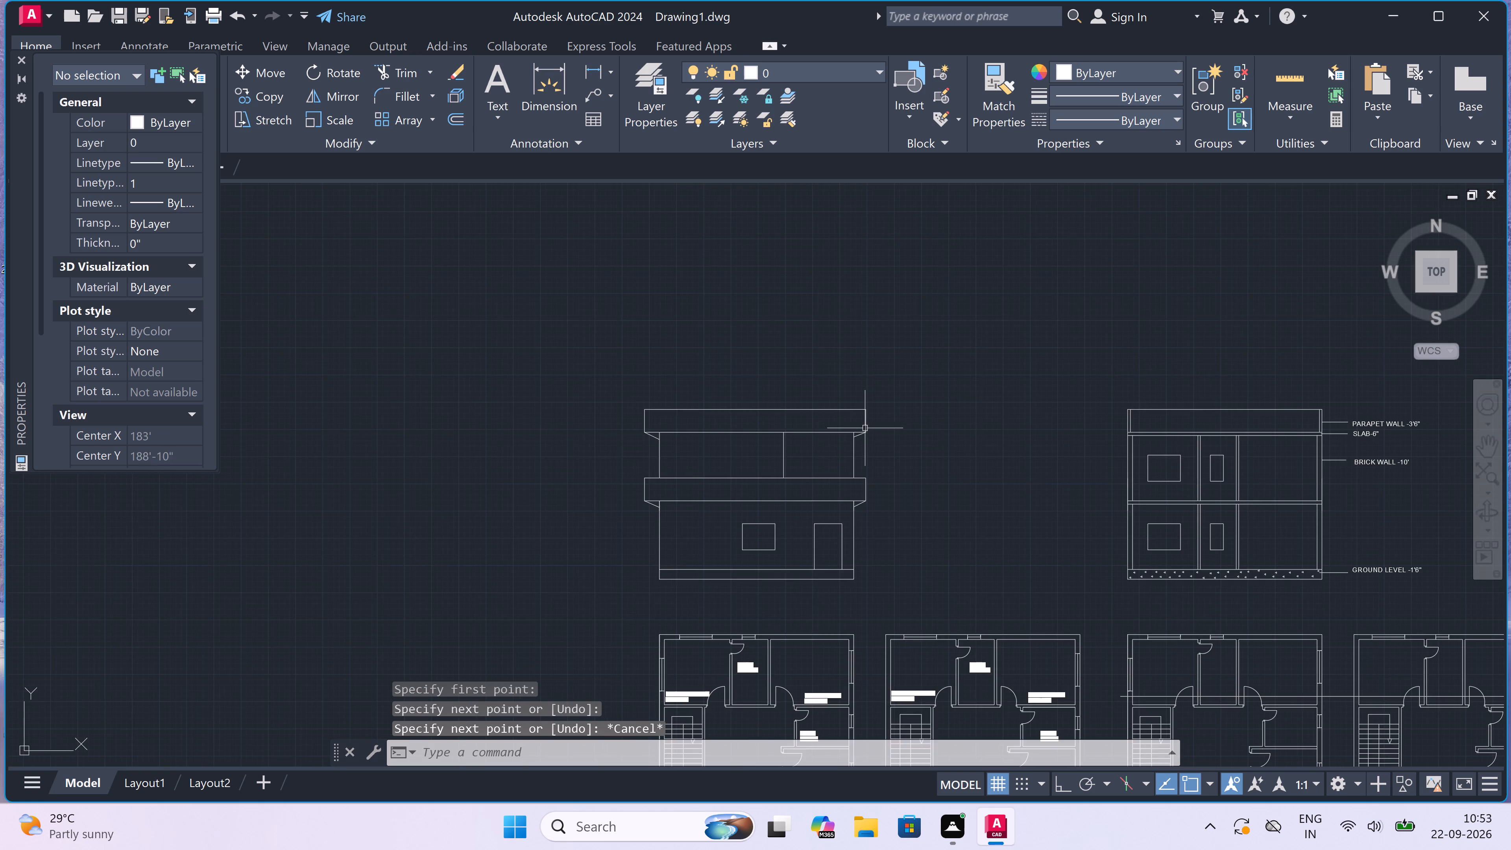
scroll(865, 428, "up", 1)
scroll(865, 428, "down", 1)
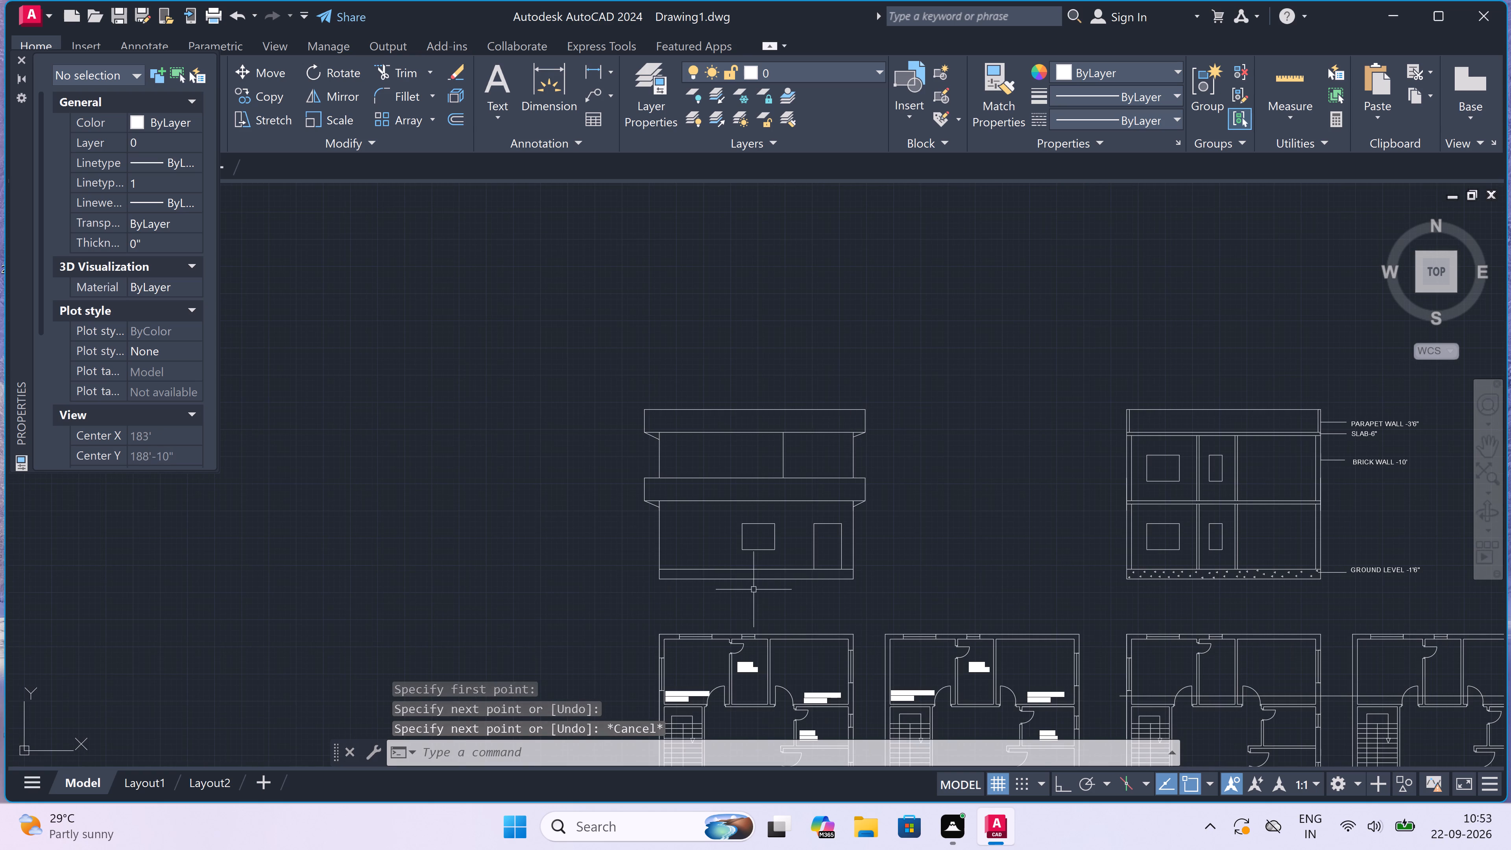
scroll(743, 608, "up", 3)
type("MT")
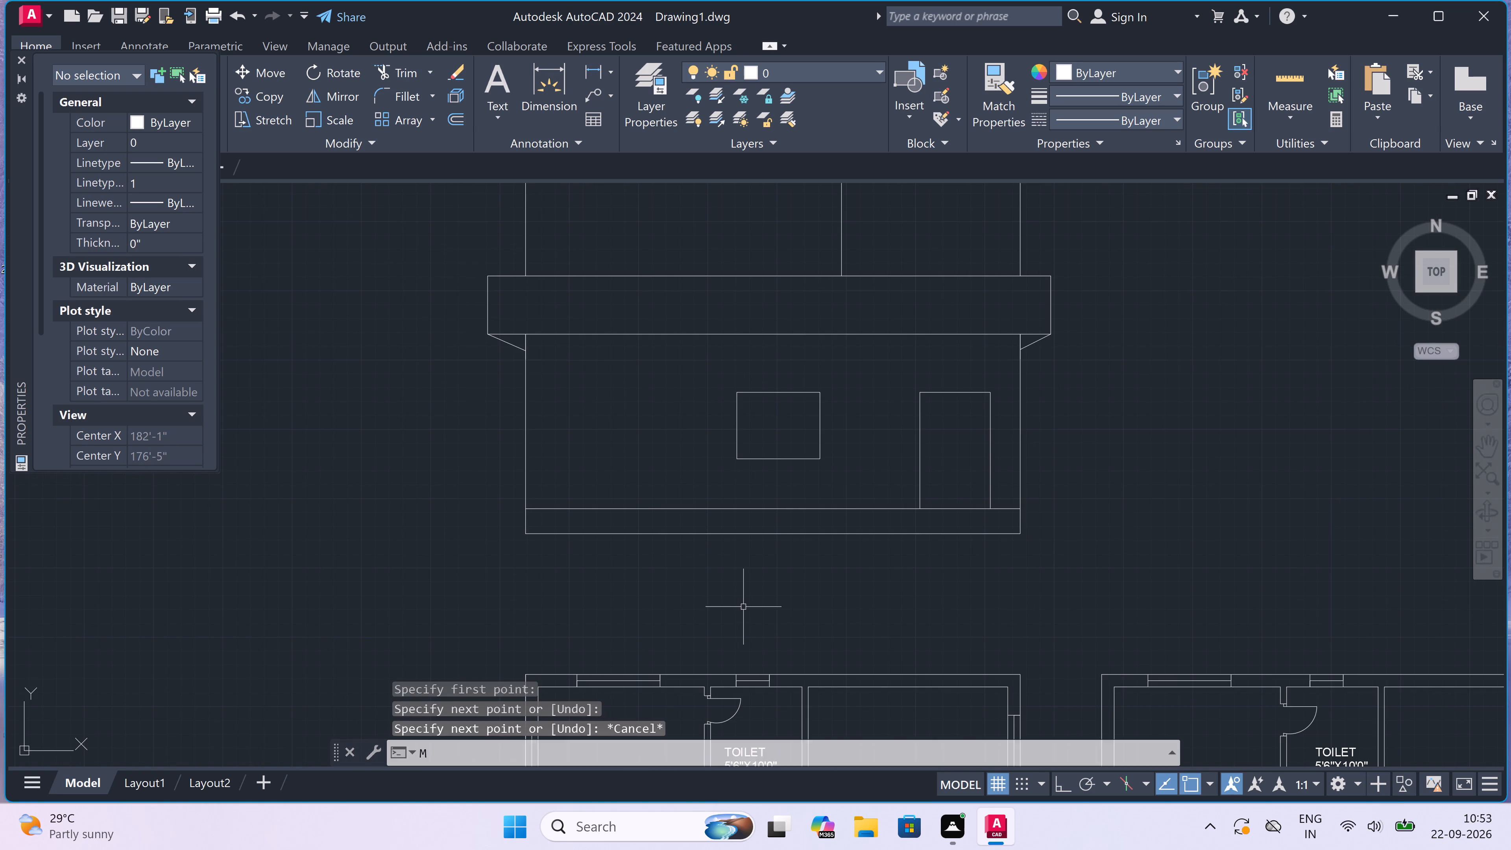
key("space")
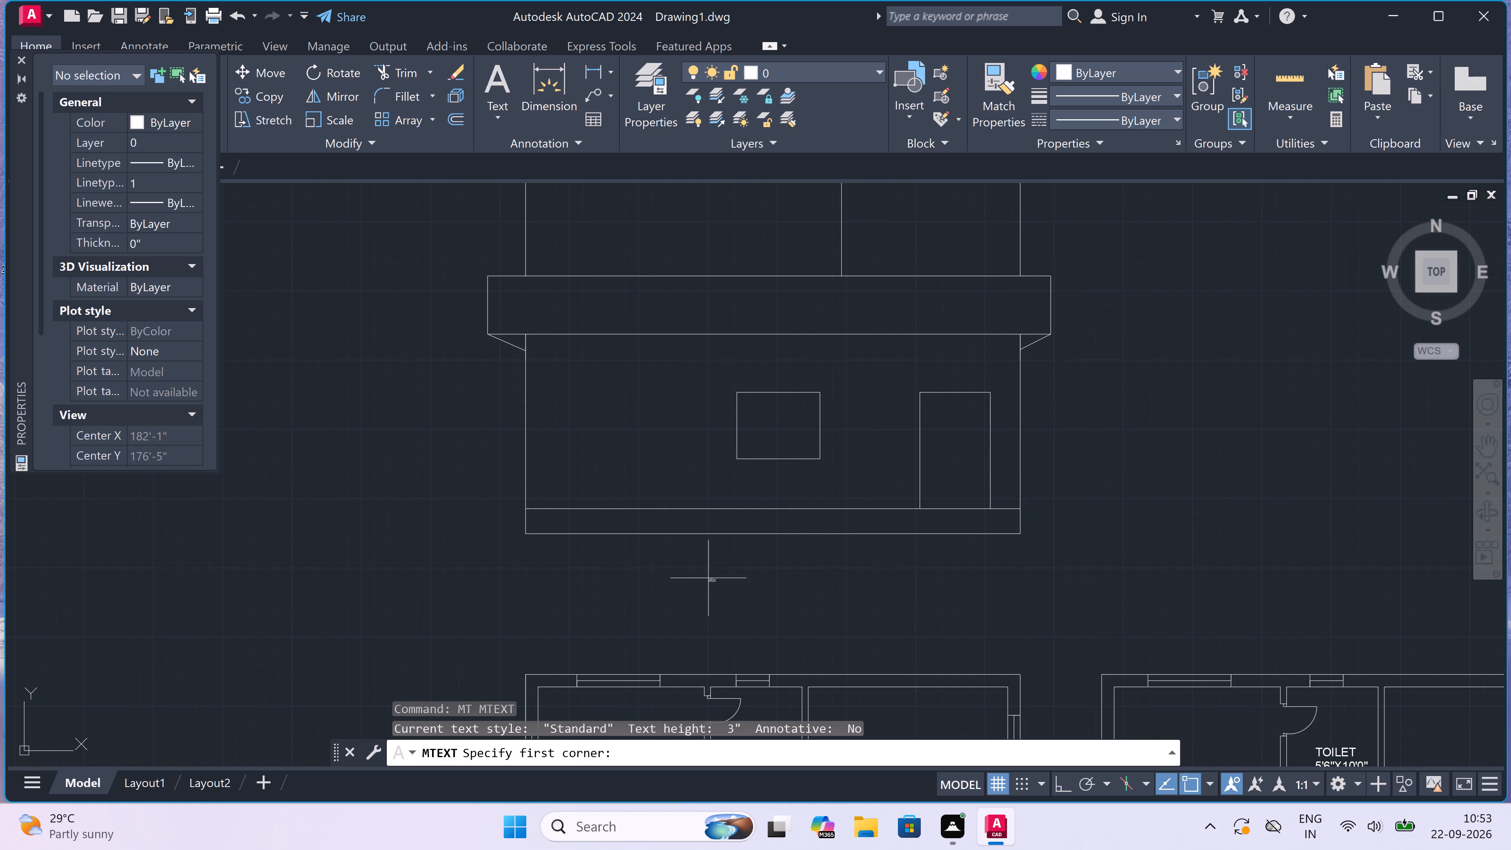
left_click(667, 567)
left_click(1155, 608)
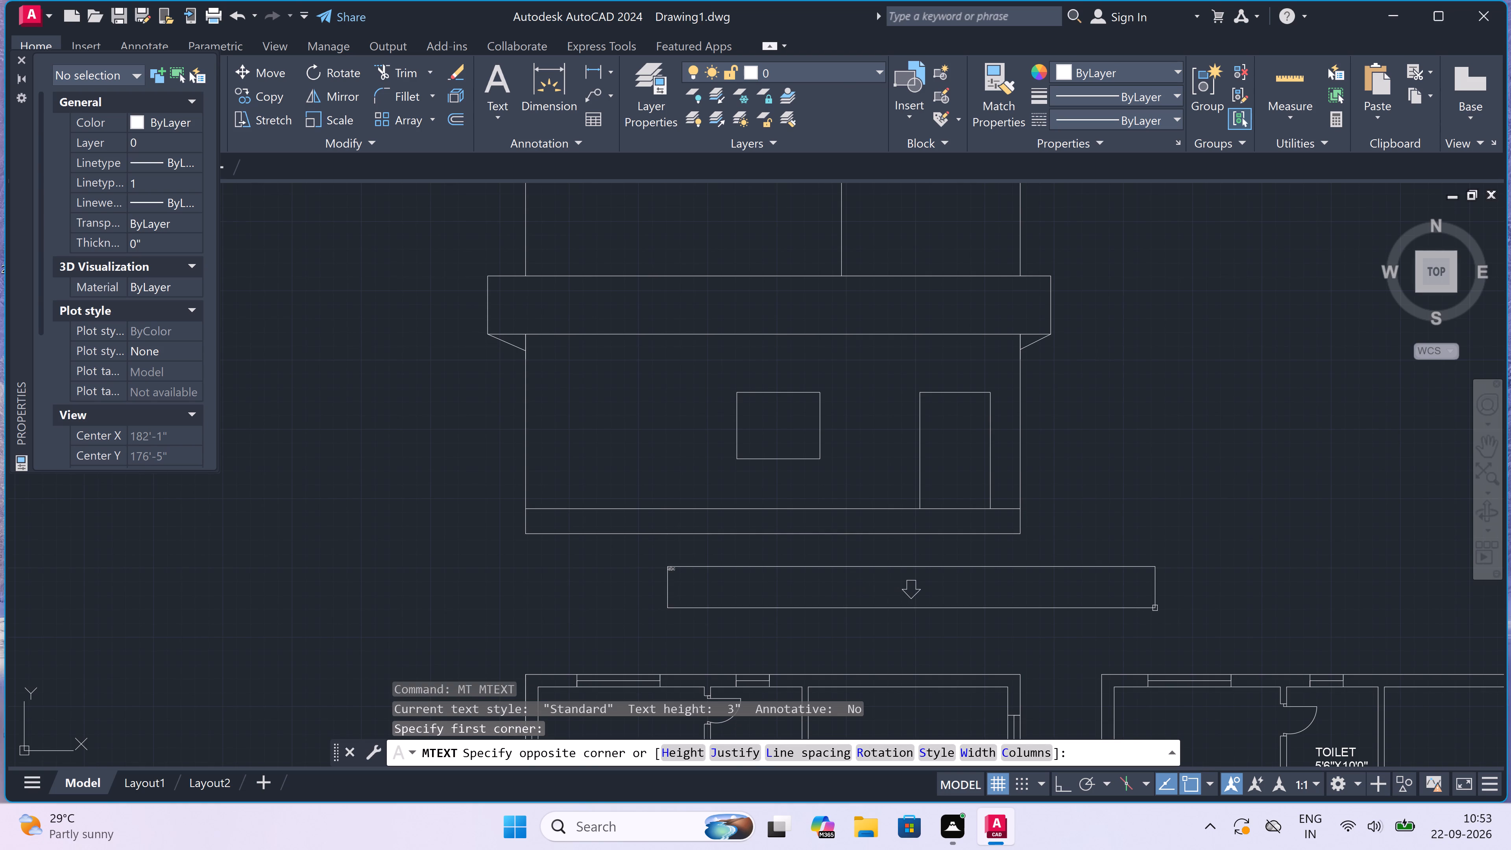
scroll(692, 644, "up", 1)
key("e")
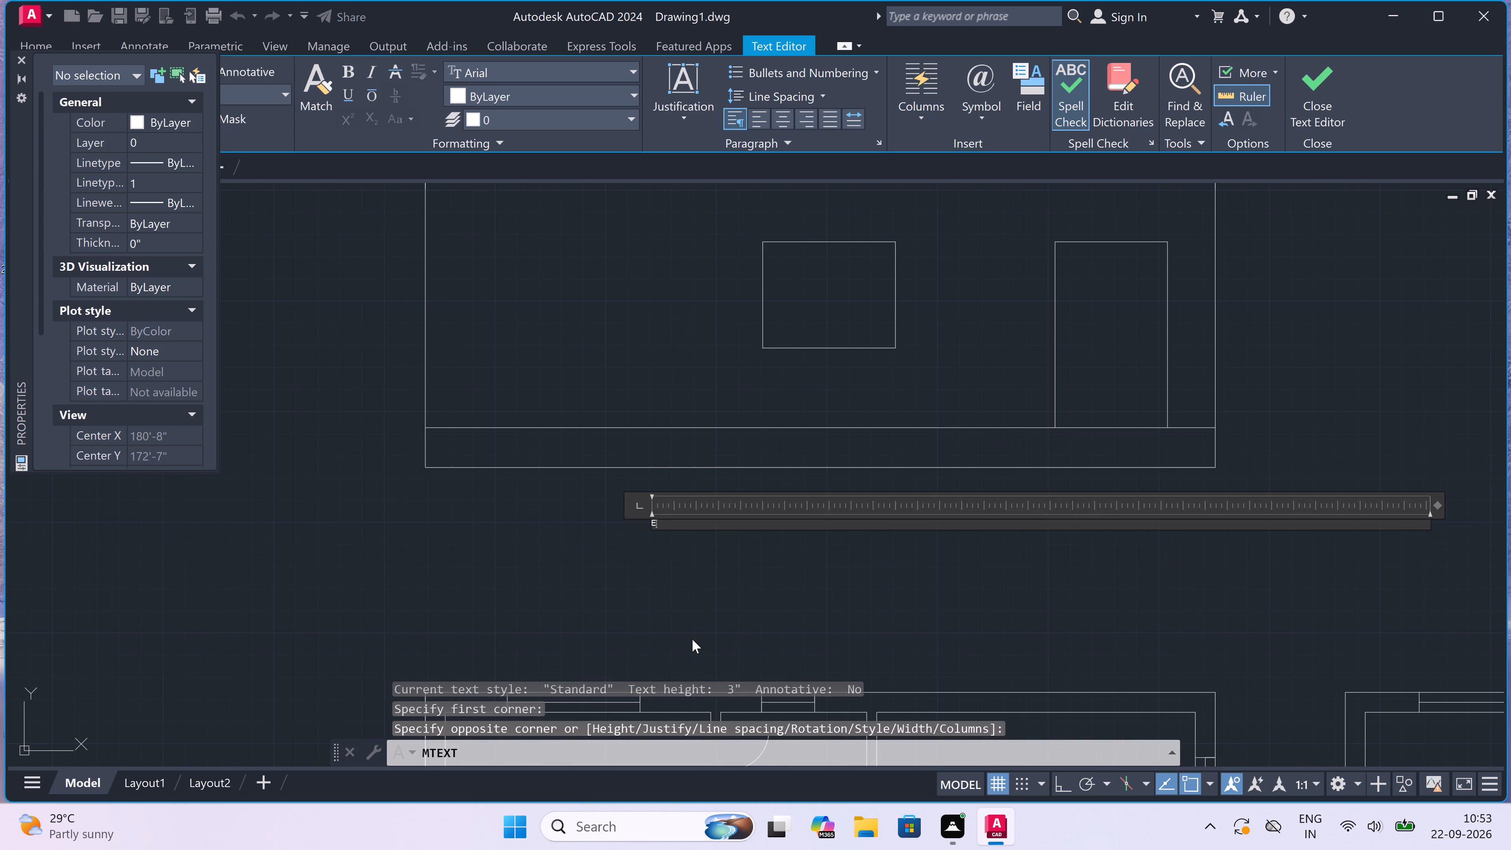
type("LE")
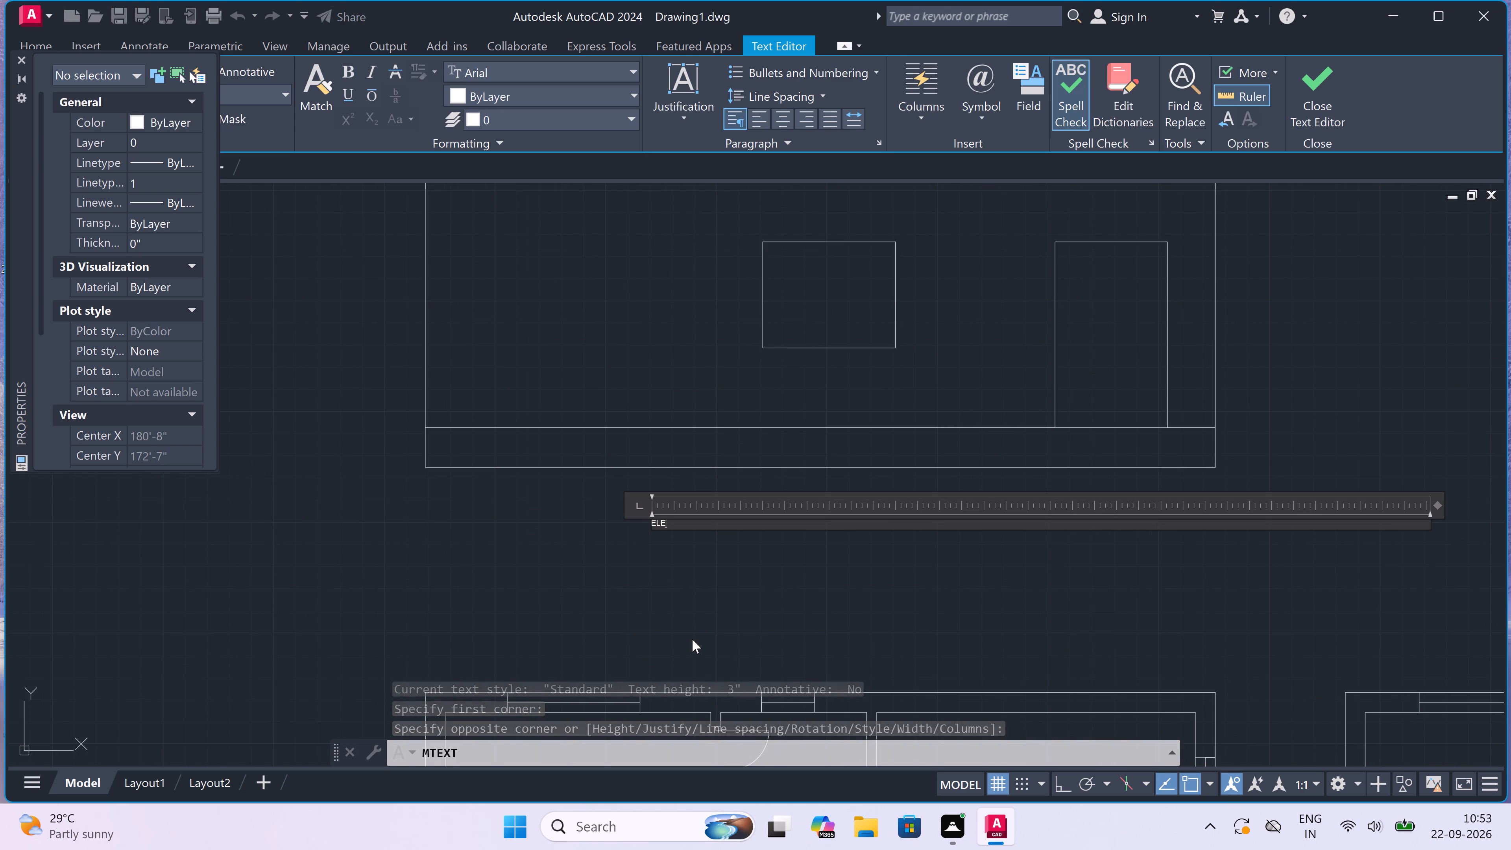
type("VATION")
left_click(702, 599)
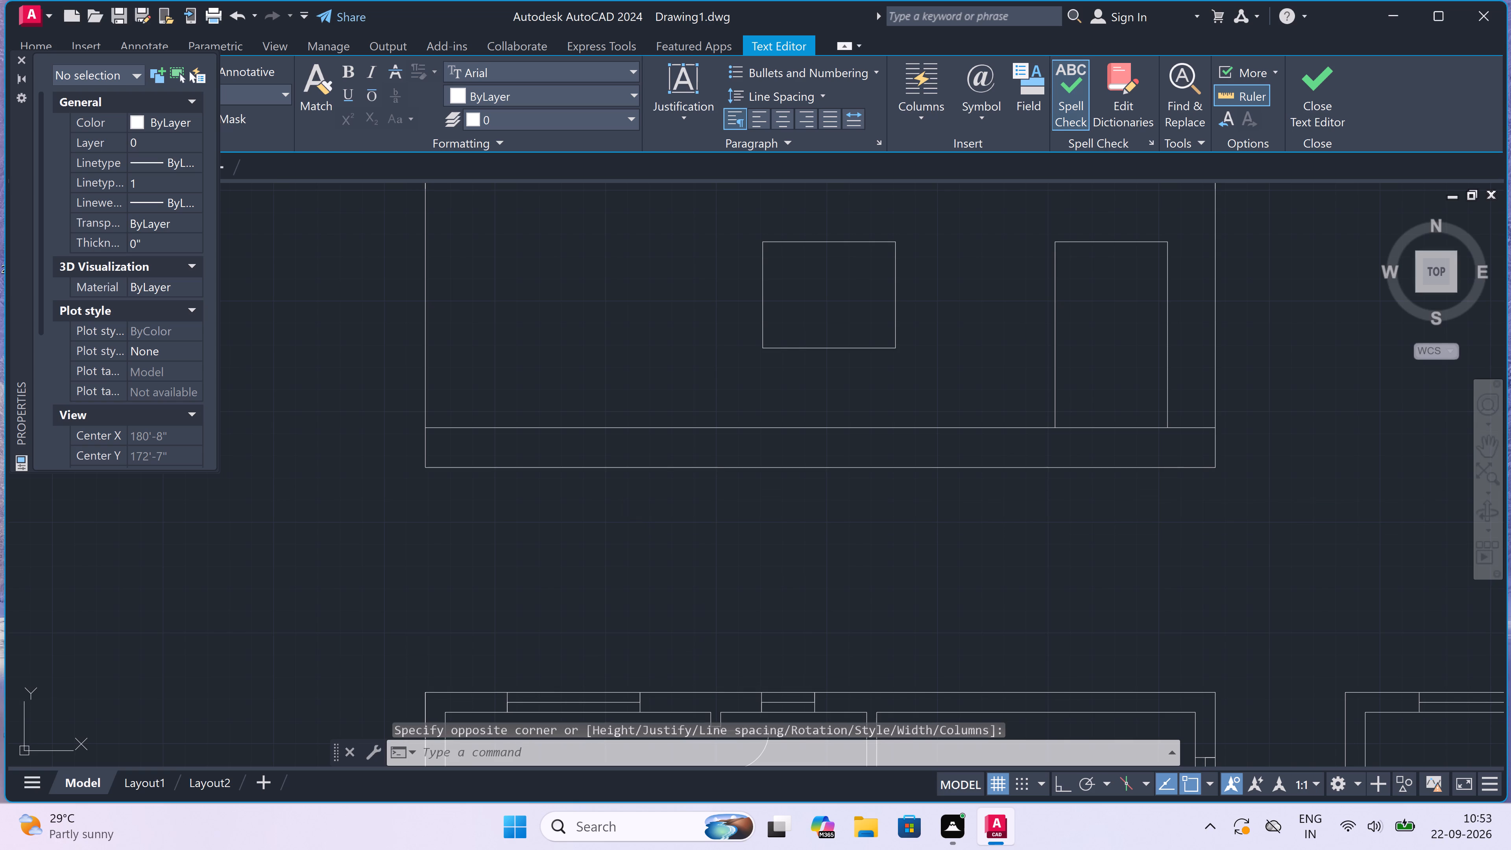
Add the multiline text title SECTION-AA below the section's hatched ground level.
scroll(702, 595, "down", 6)
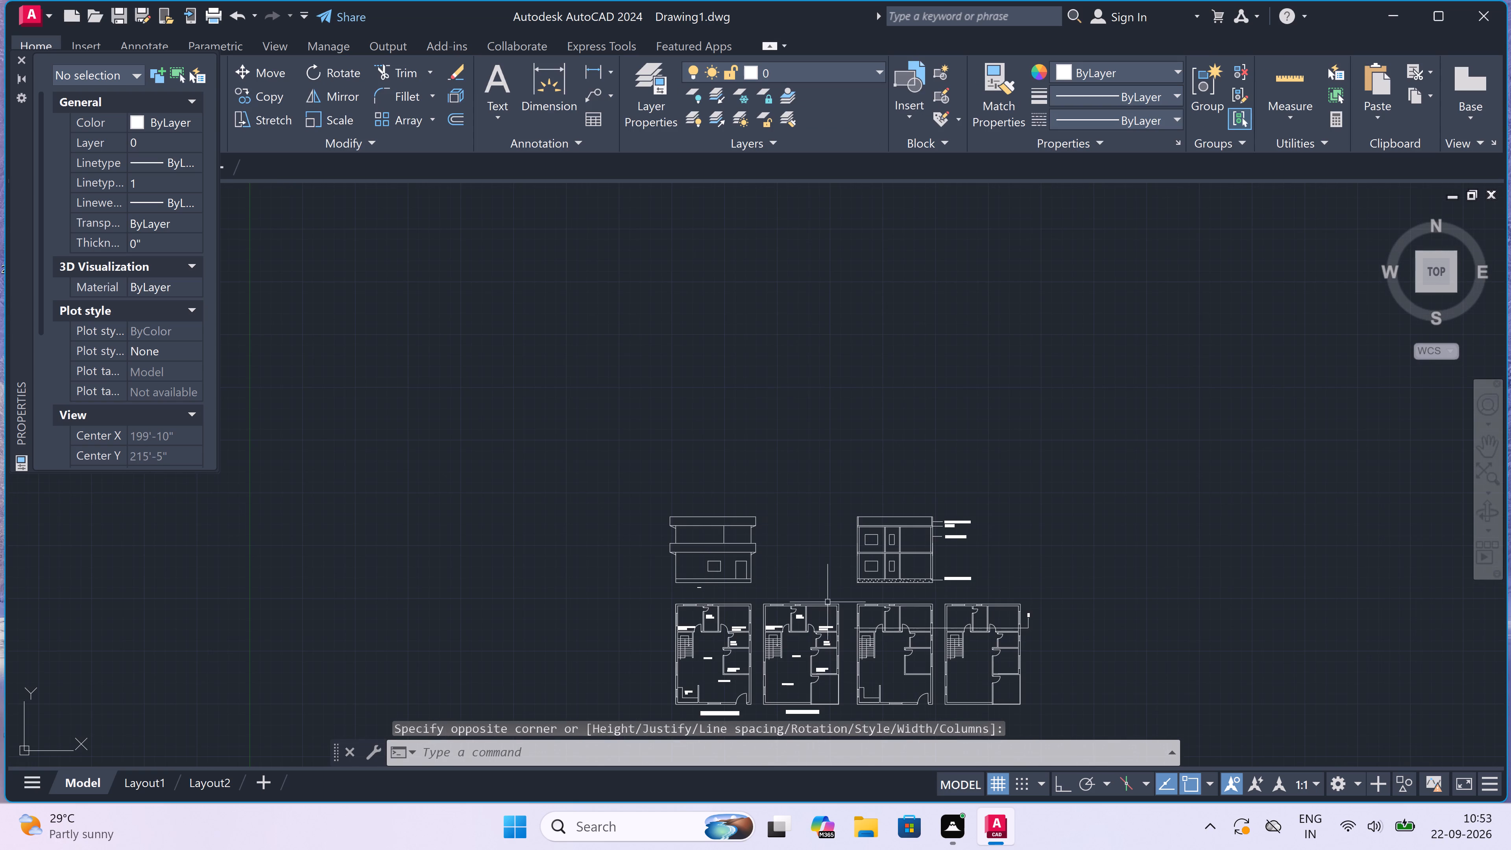
scroll(963, 600, "up", 3)
key("space")
scroll(632, 569, "up", 1)
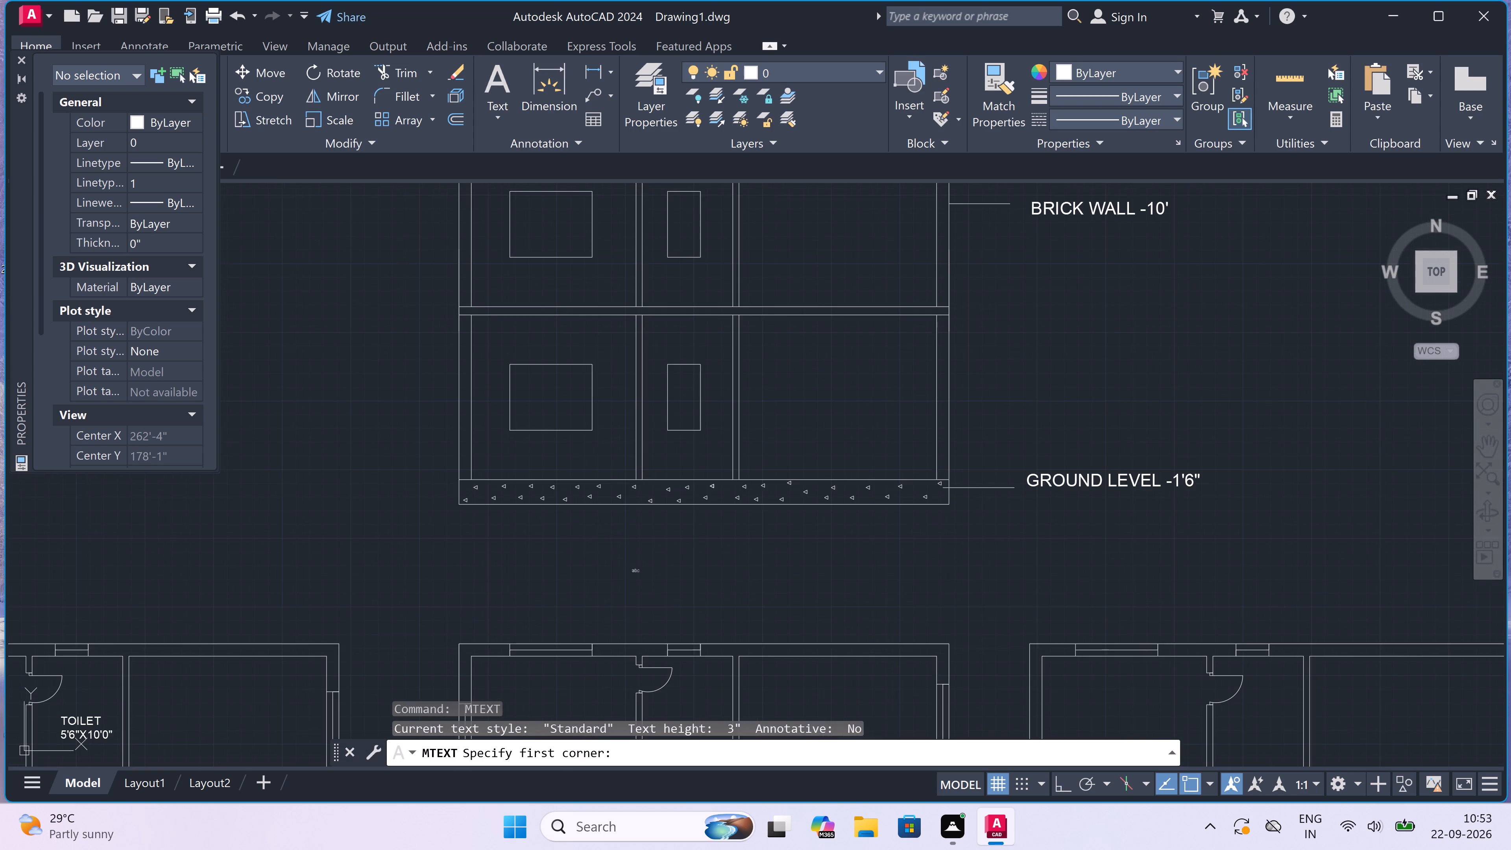
left_click(603, 554)
left_click(887, 599)
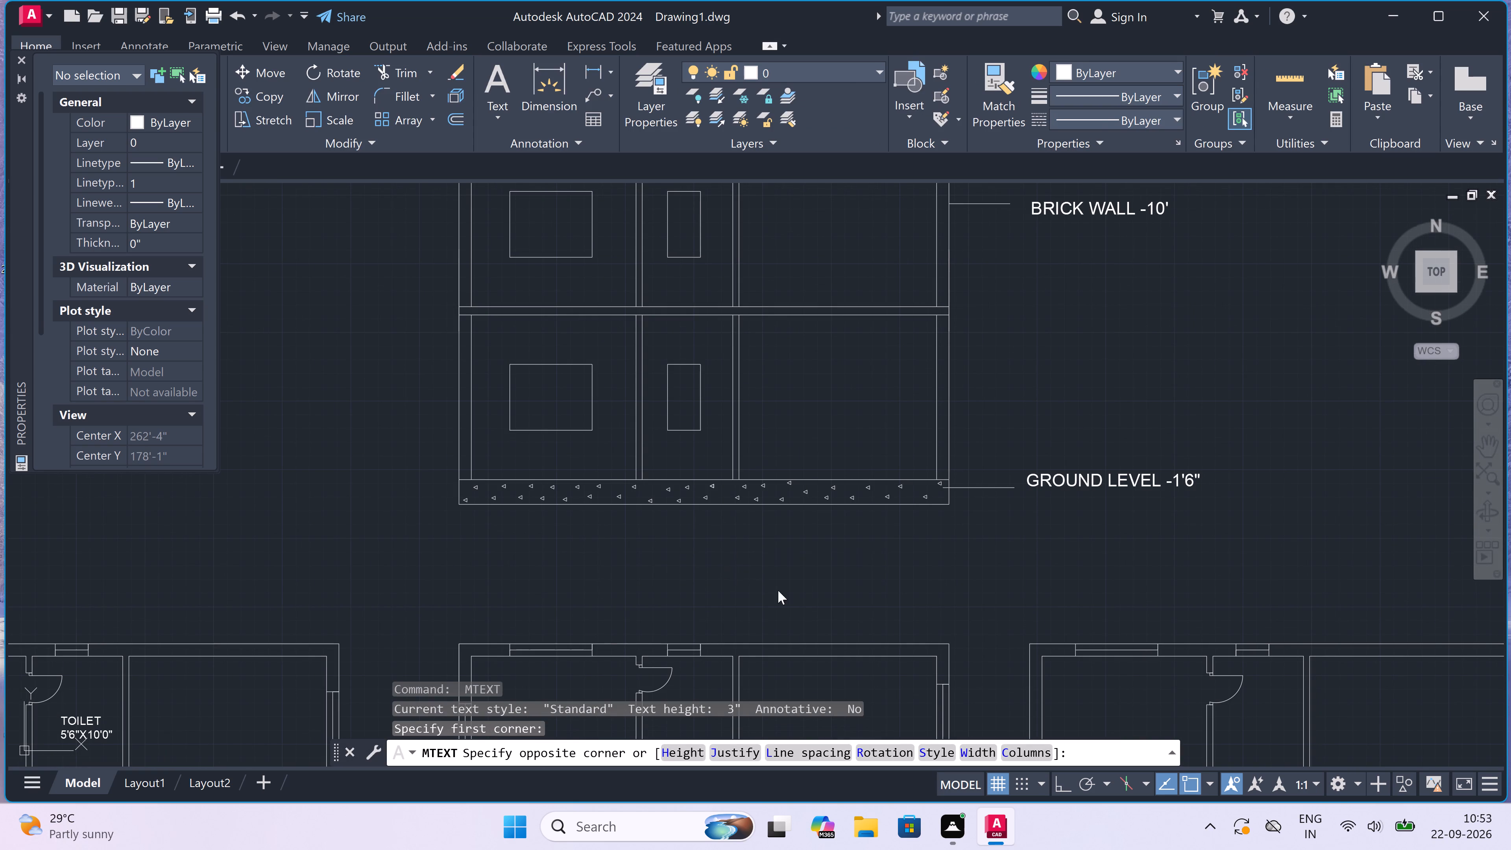
type("SEC")
type("TION")
key("minus")
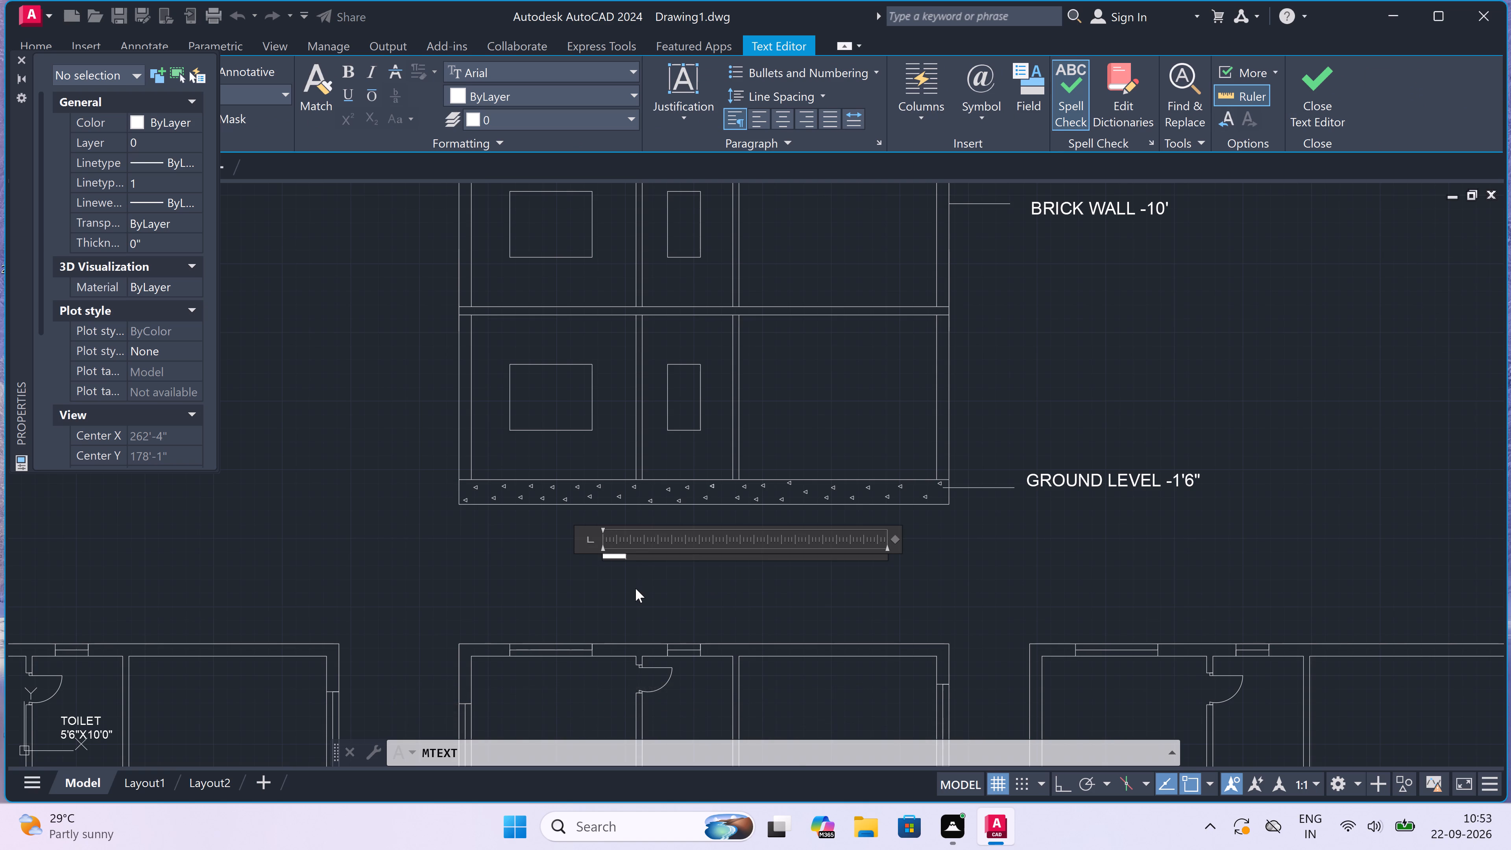
scroll(635, 588, "up", 3)
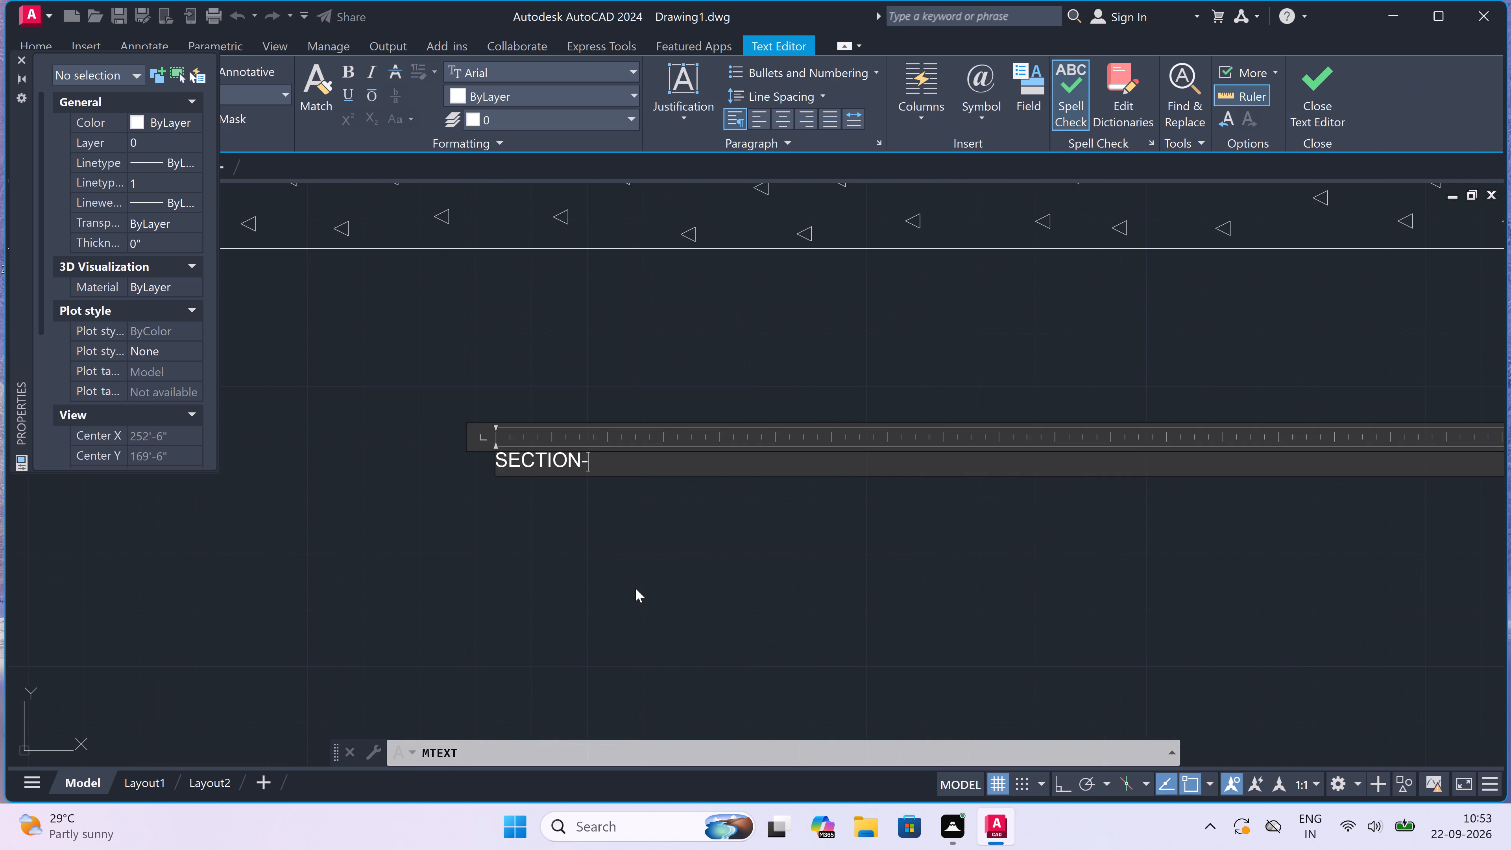
type("AA")
left_click(659, 569)
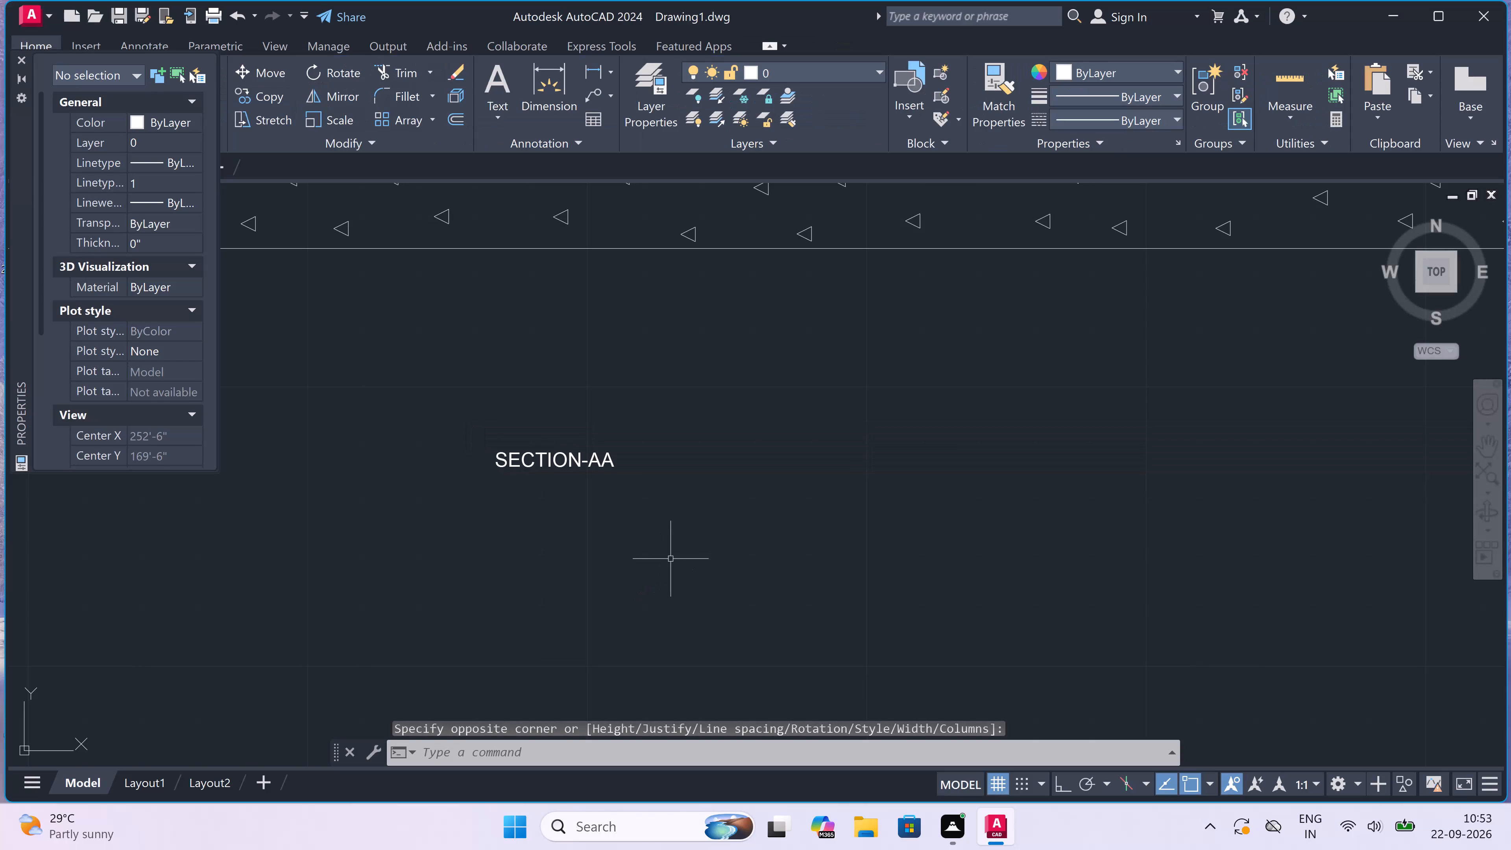
Set the text height of the ELEVATION and SECTION-AA titles to 1'.
scroll(695, 503, "down", 4)
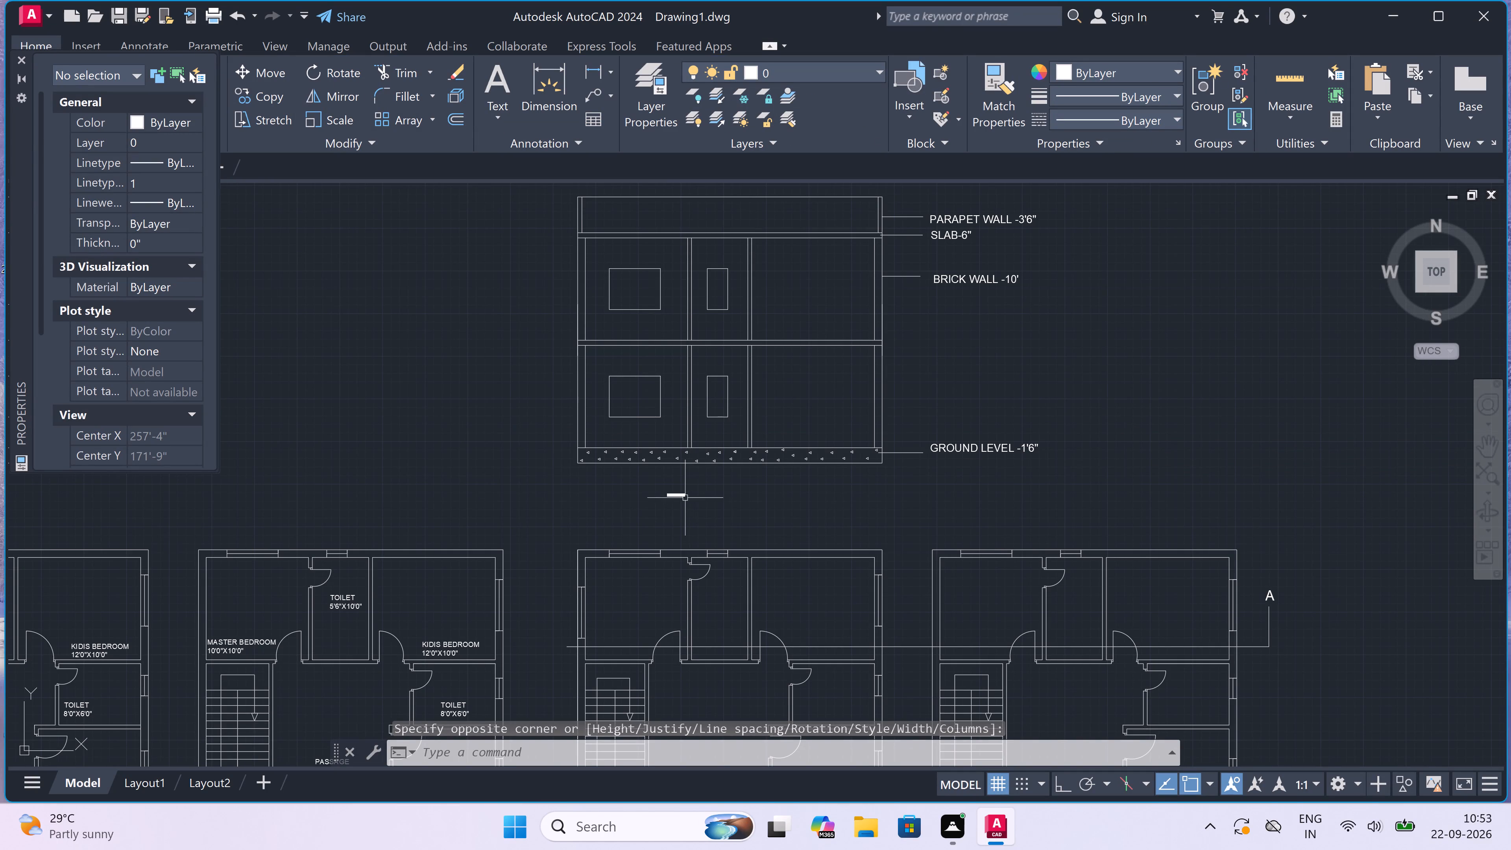
left_click(682, 495)
scroll(682, 495, "down", 5)
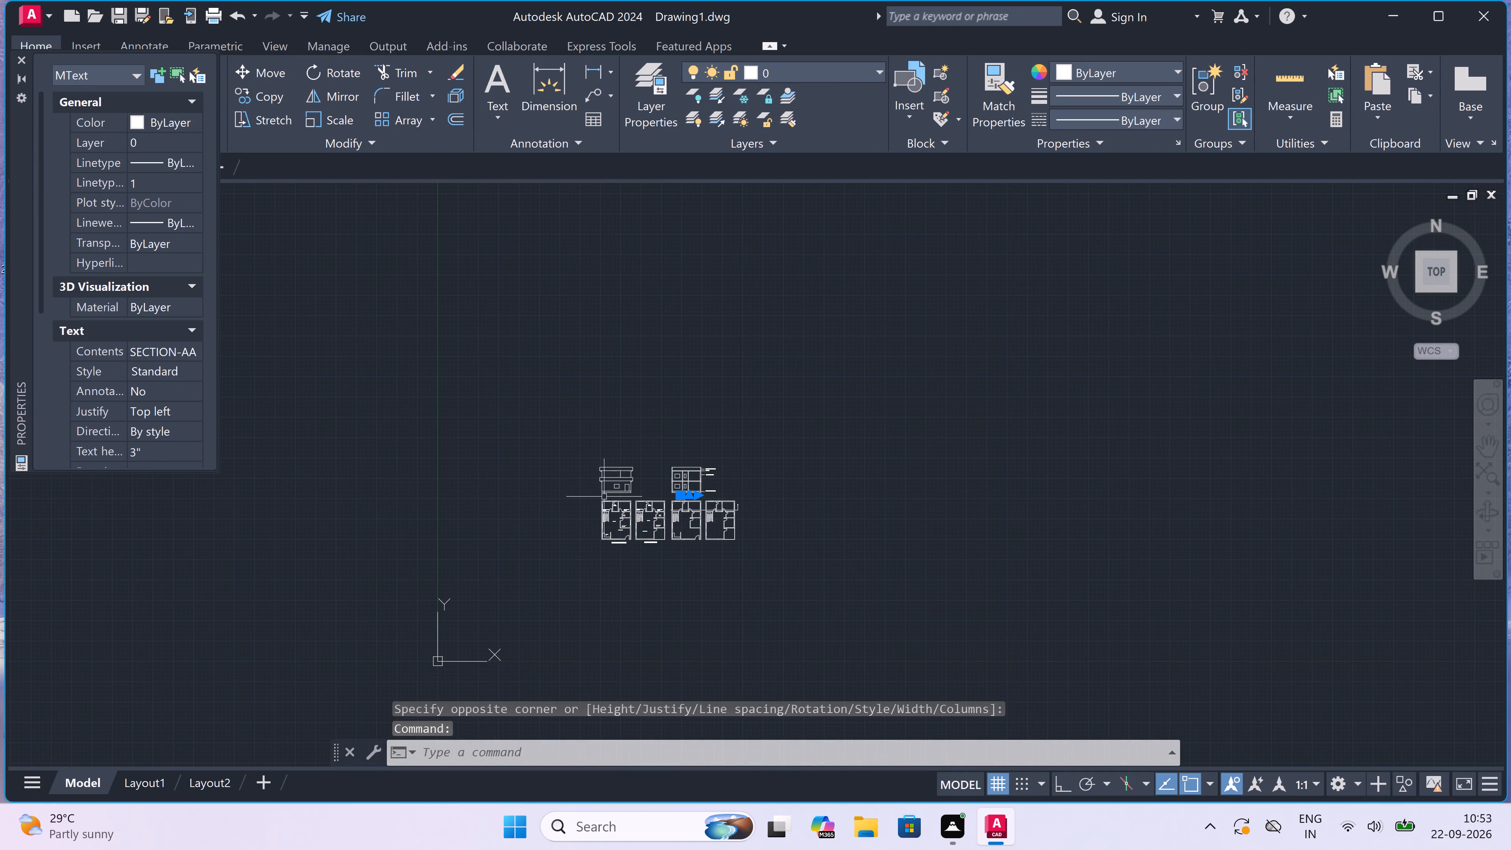
scroll(608, 497, "up", 5)
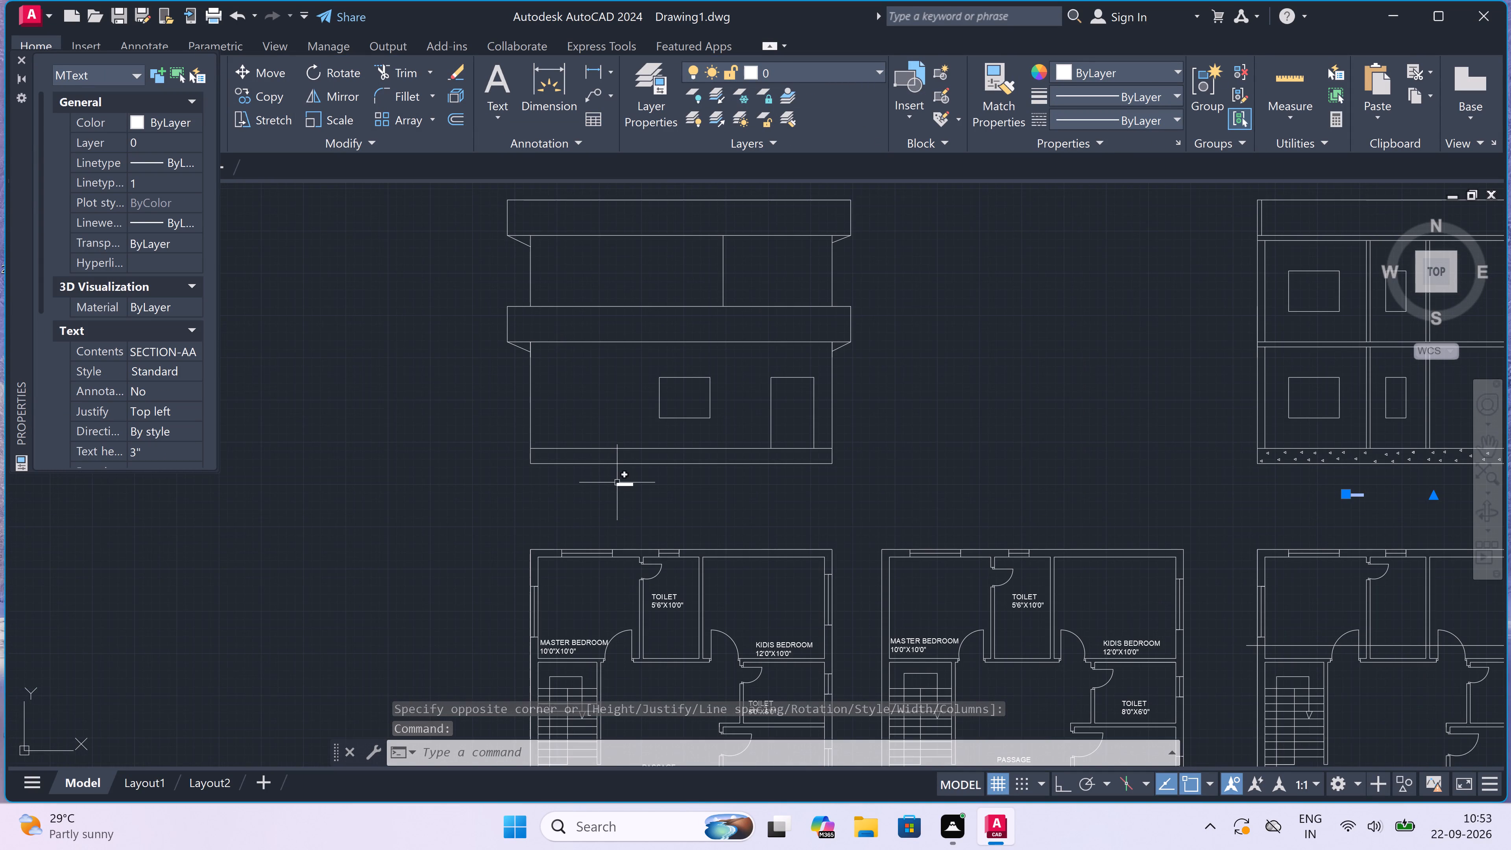
left_click(617, 482)
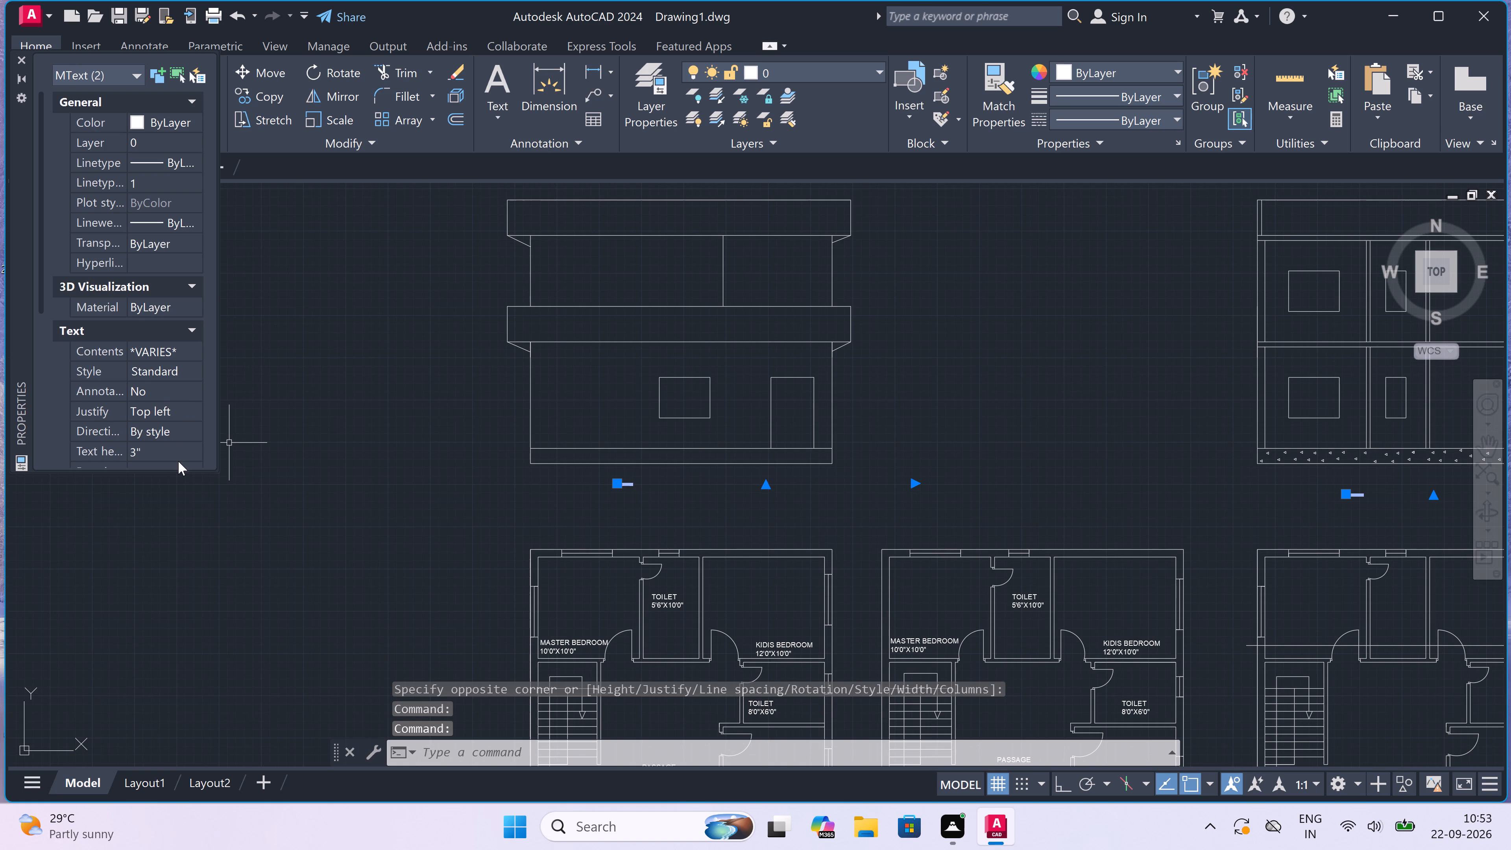
left_click(180, 449)
key("BackSpace")
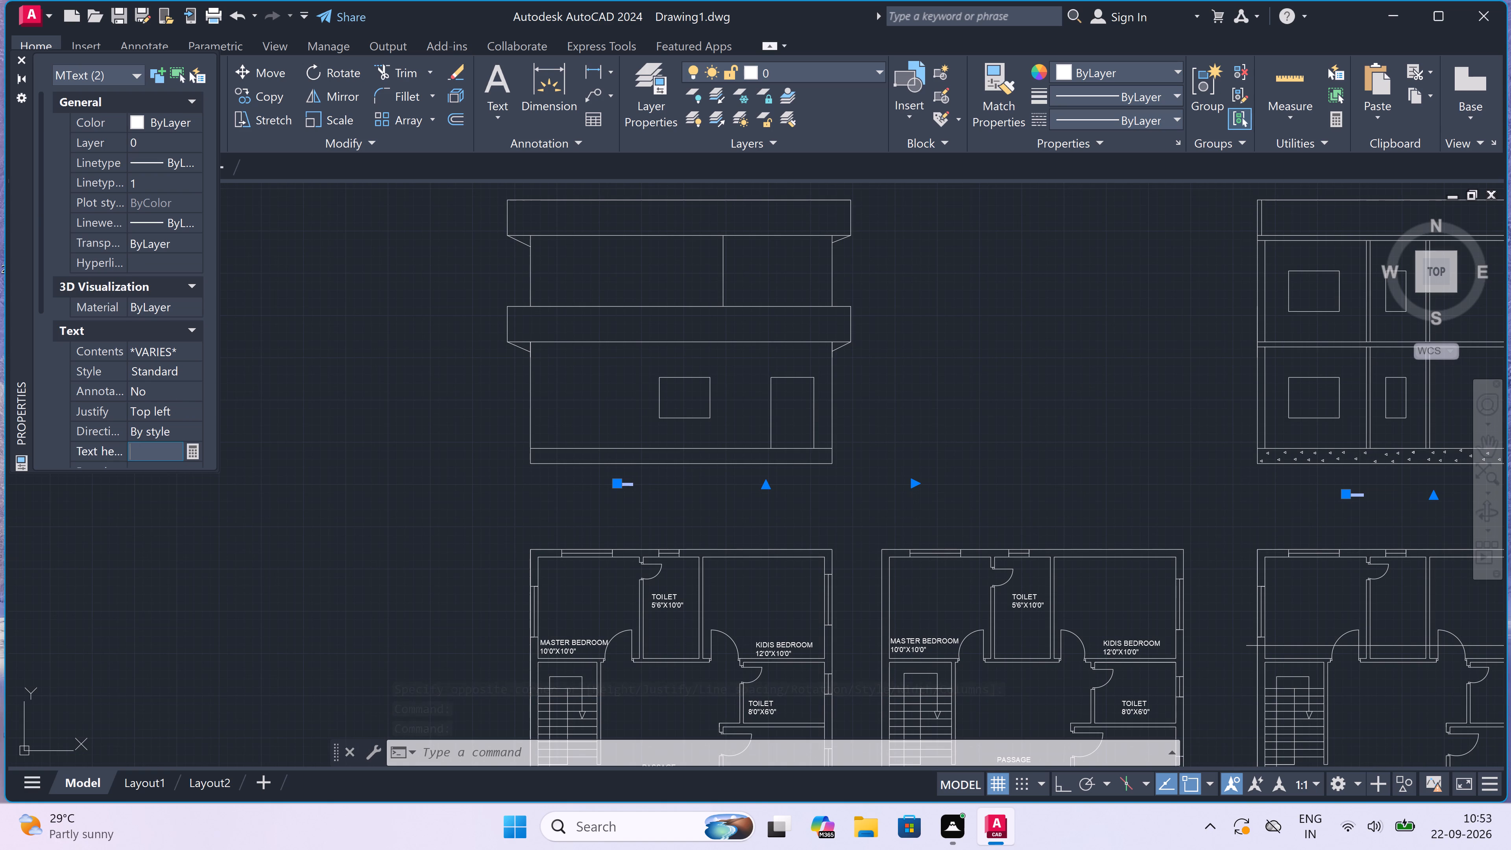
type("1'")
left_click_drag(413, 403, 425, 403)
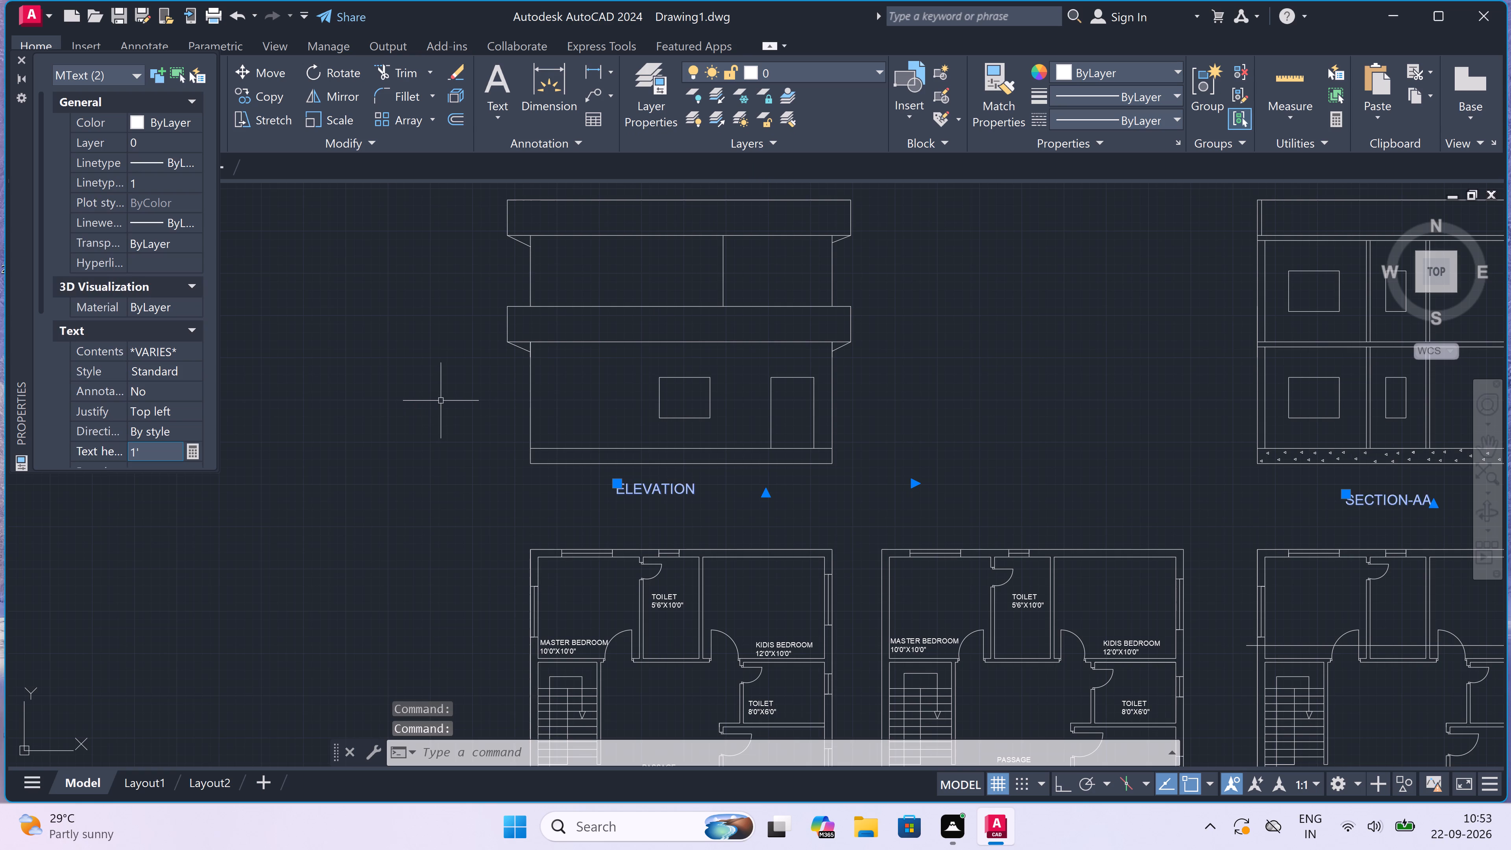
key("Escape")
Draw a rectangular border enclosing all the floor plans, the elevation and the section.
scroll(594, 430, "down", 2)
key("r")
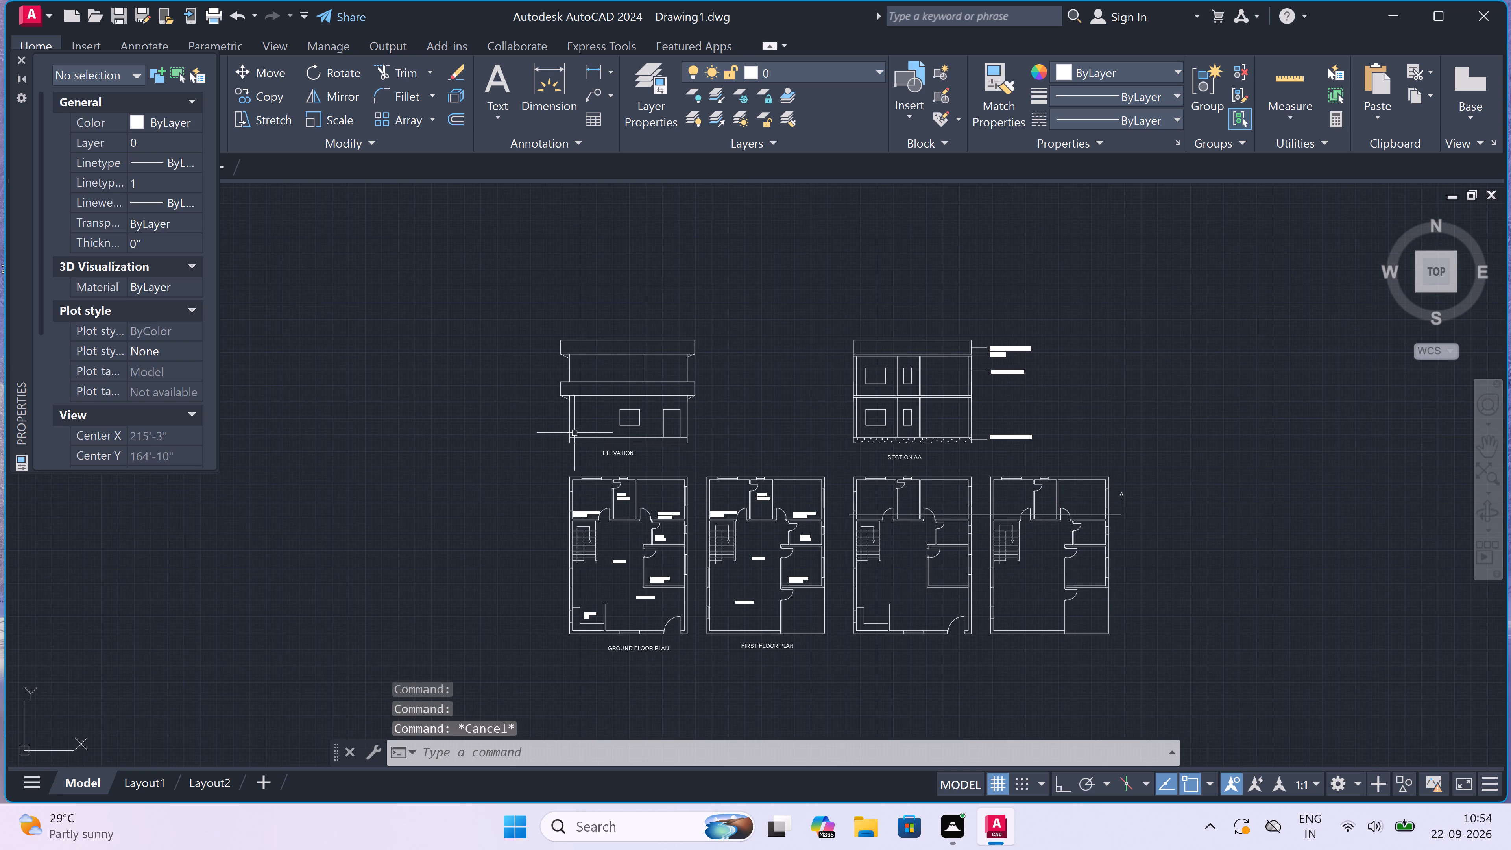
key("e")
type("C")
key("space")
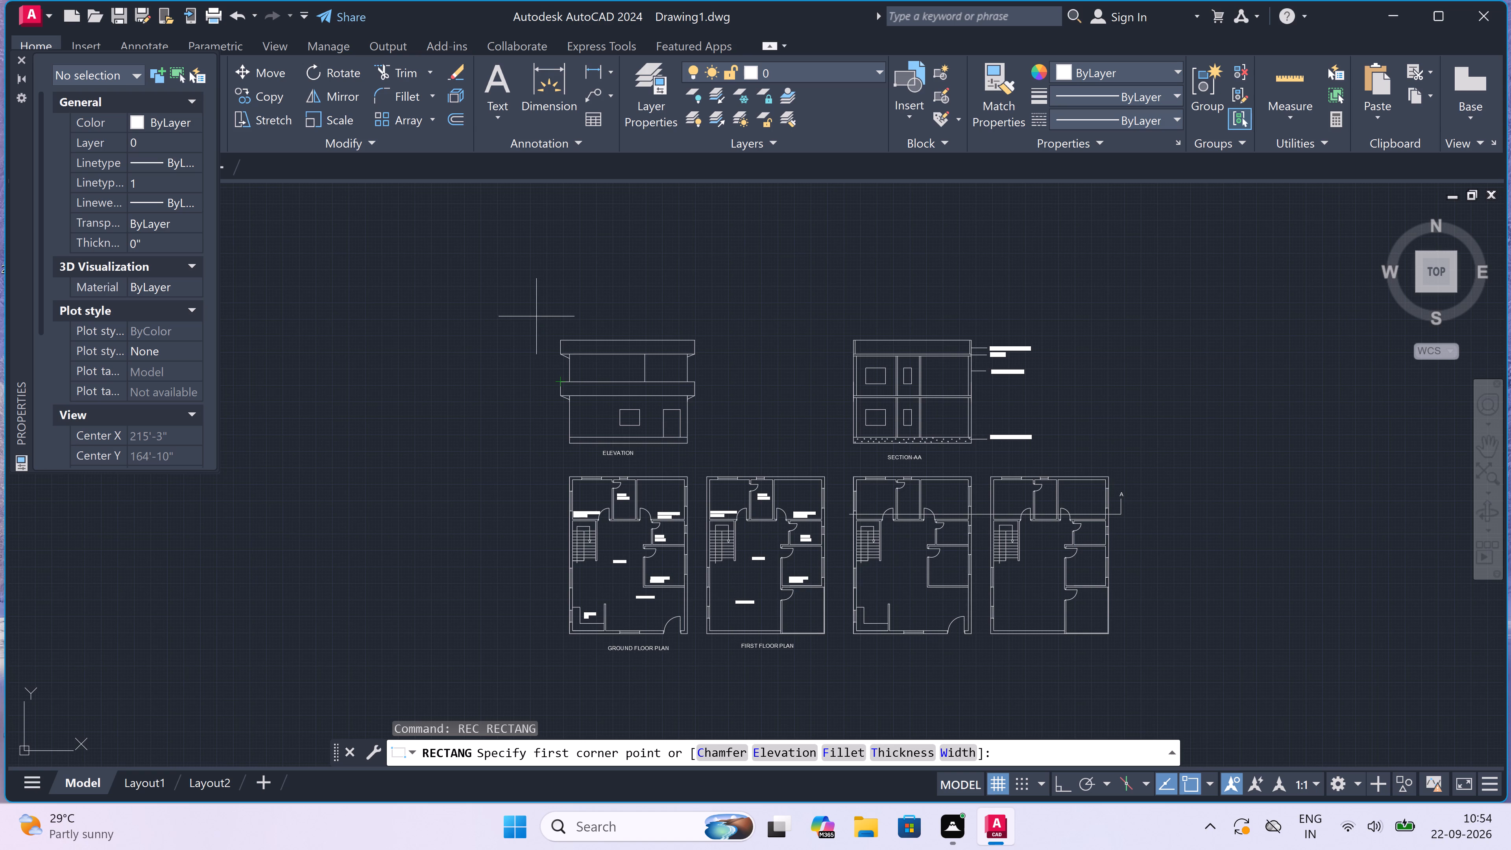
left_click(534, 316)
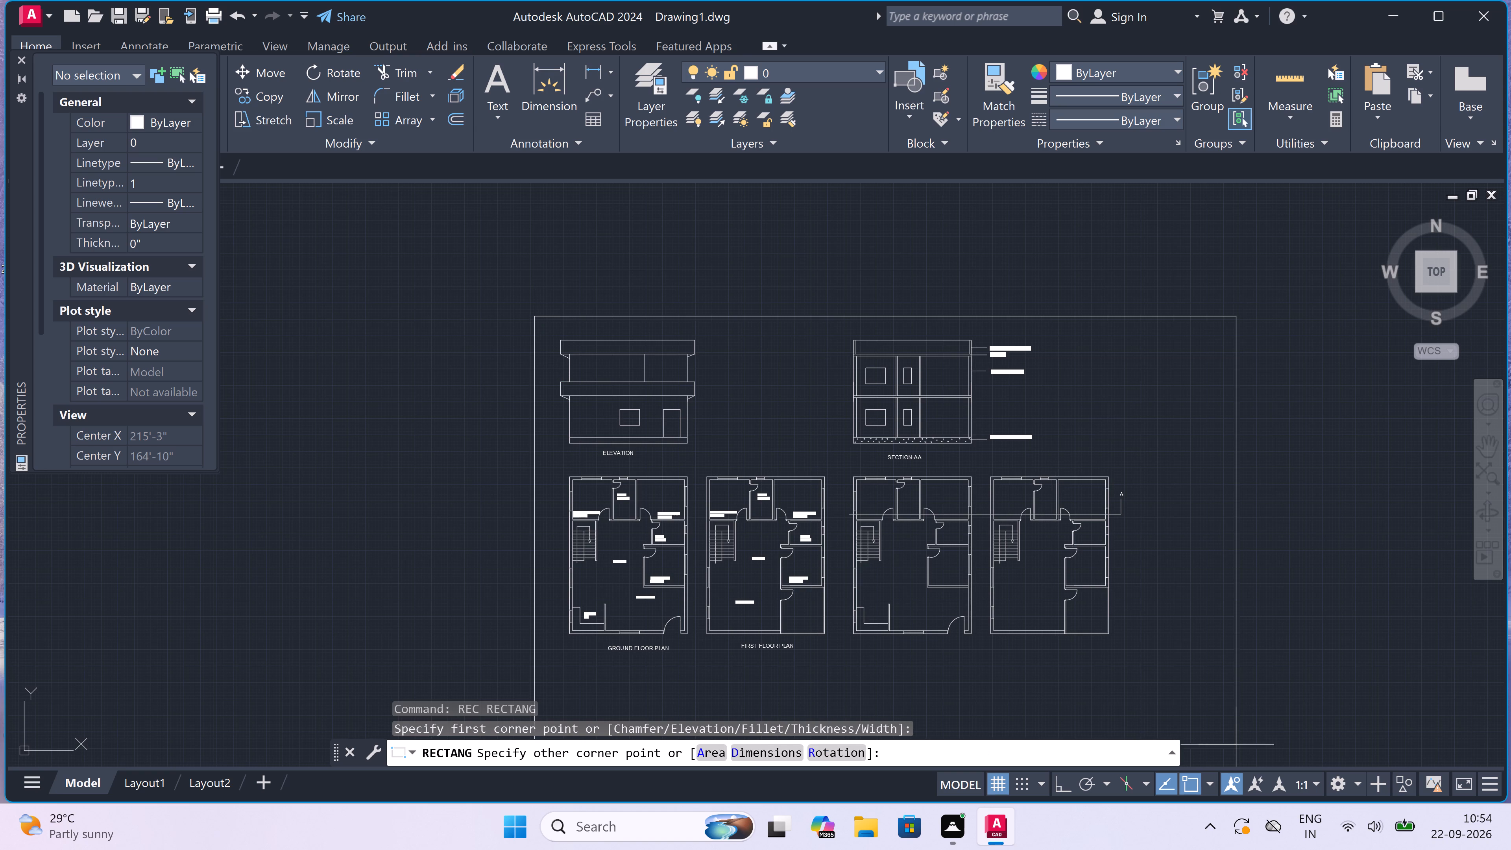
left_click(1131, 671)
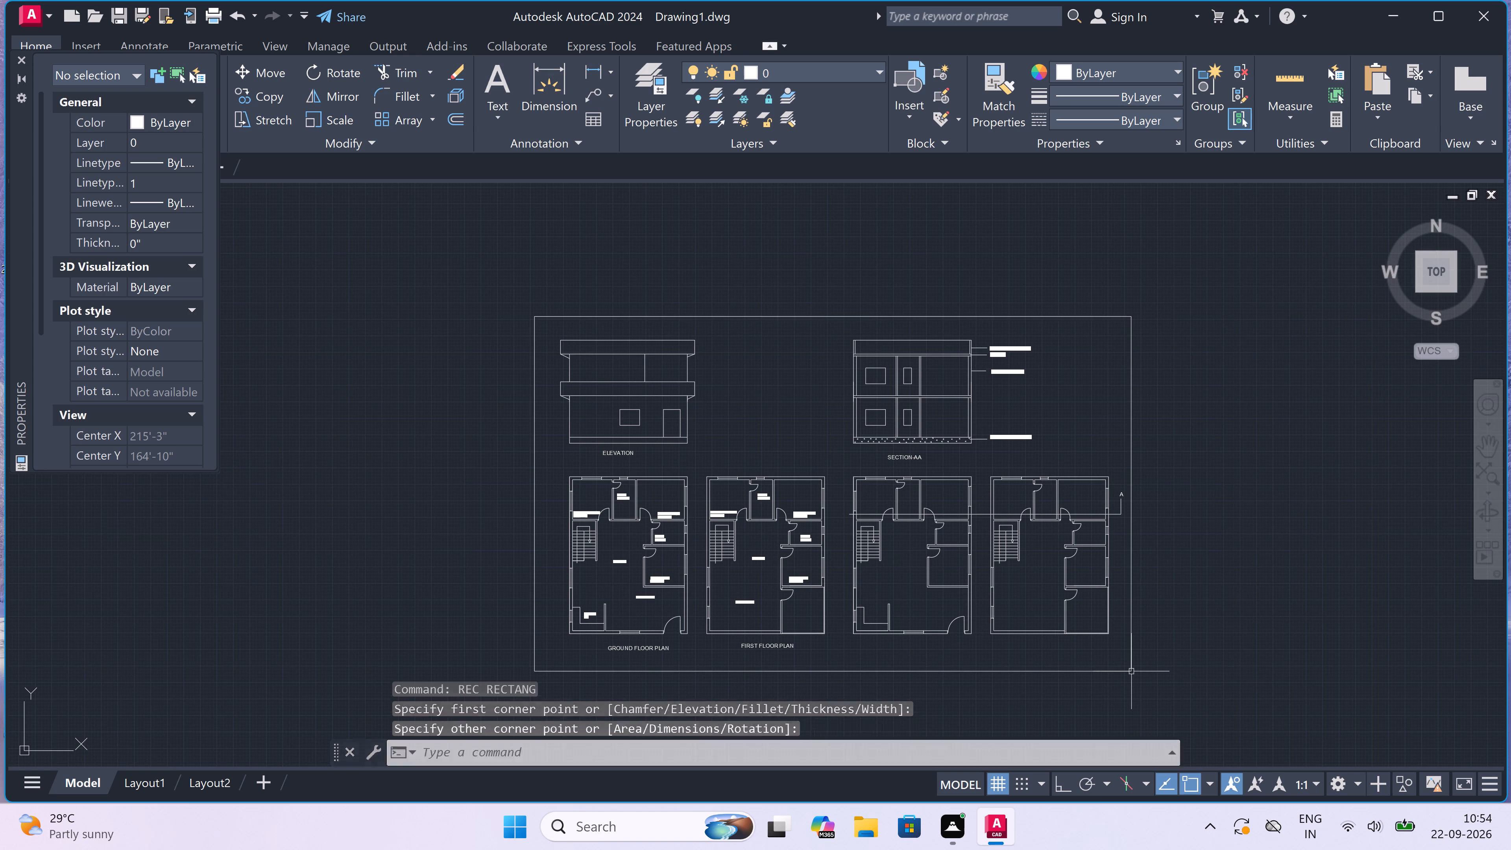
Draw a rectangular sink basin on the ground floor kitchen's lower counter, near the partition wall end.
scroll(873, 626, "down", 3)
scroll(860, 554, "down", 2)
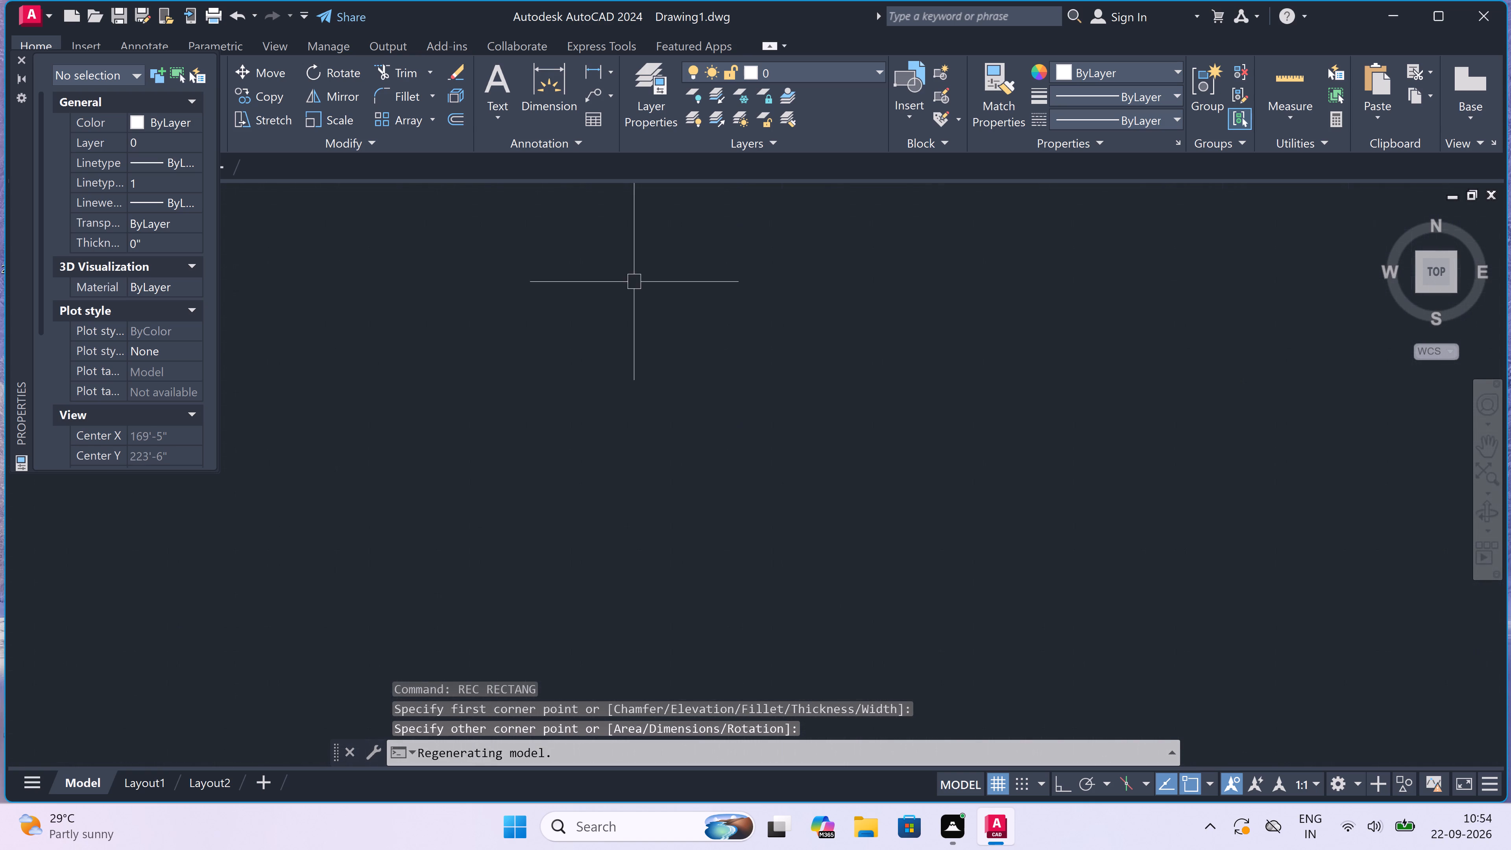
scroll(866, 592, "up", 6)
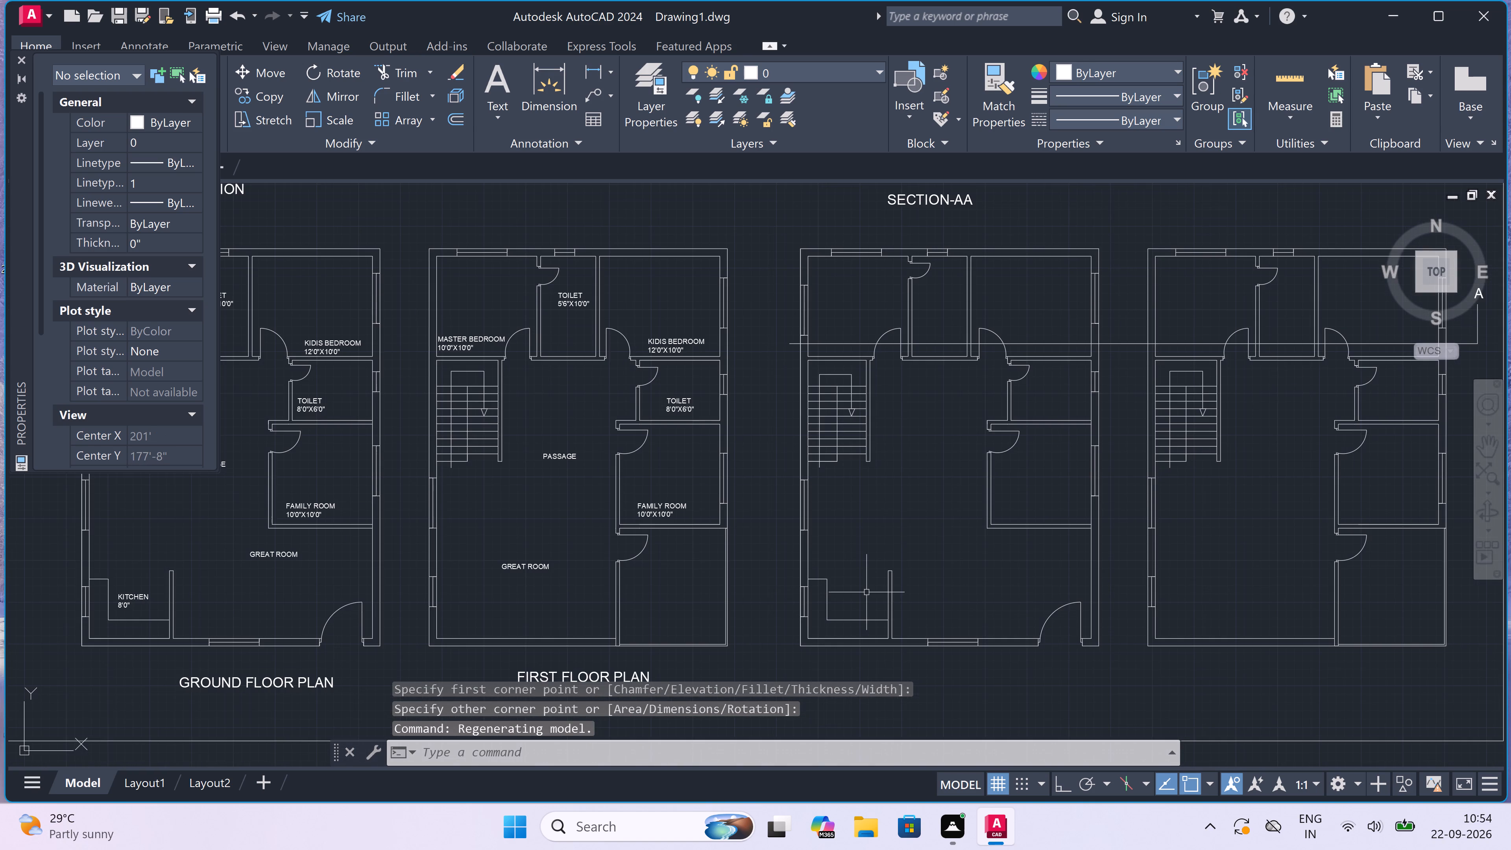
scroll(866, 592, "down", 5)
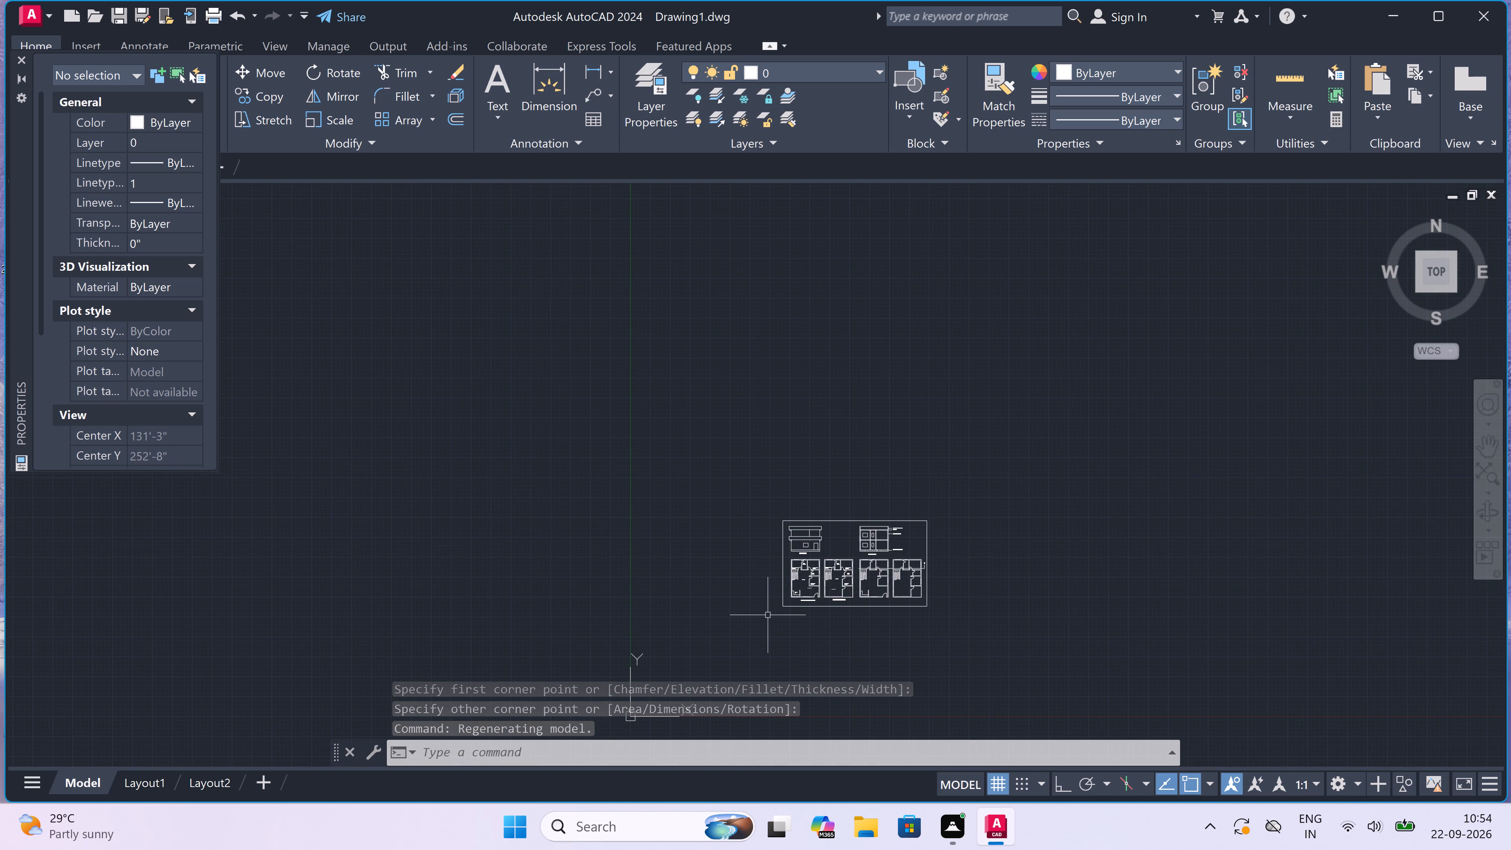
scroll(789, 608, "up", 6)
scroll(797, 604, "down", 2)
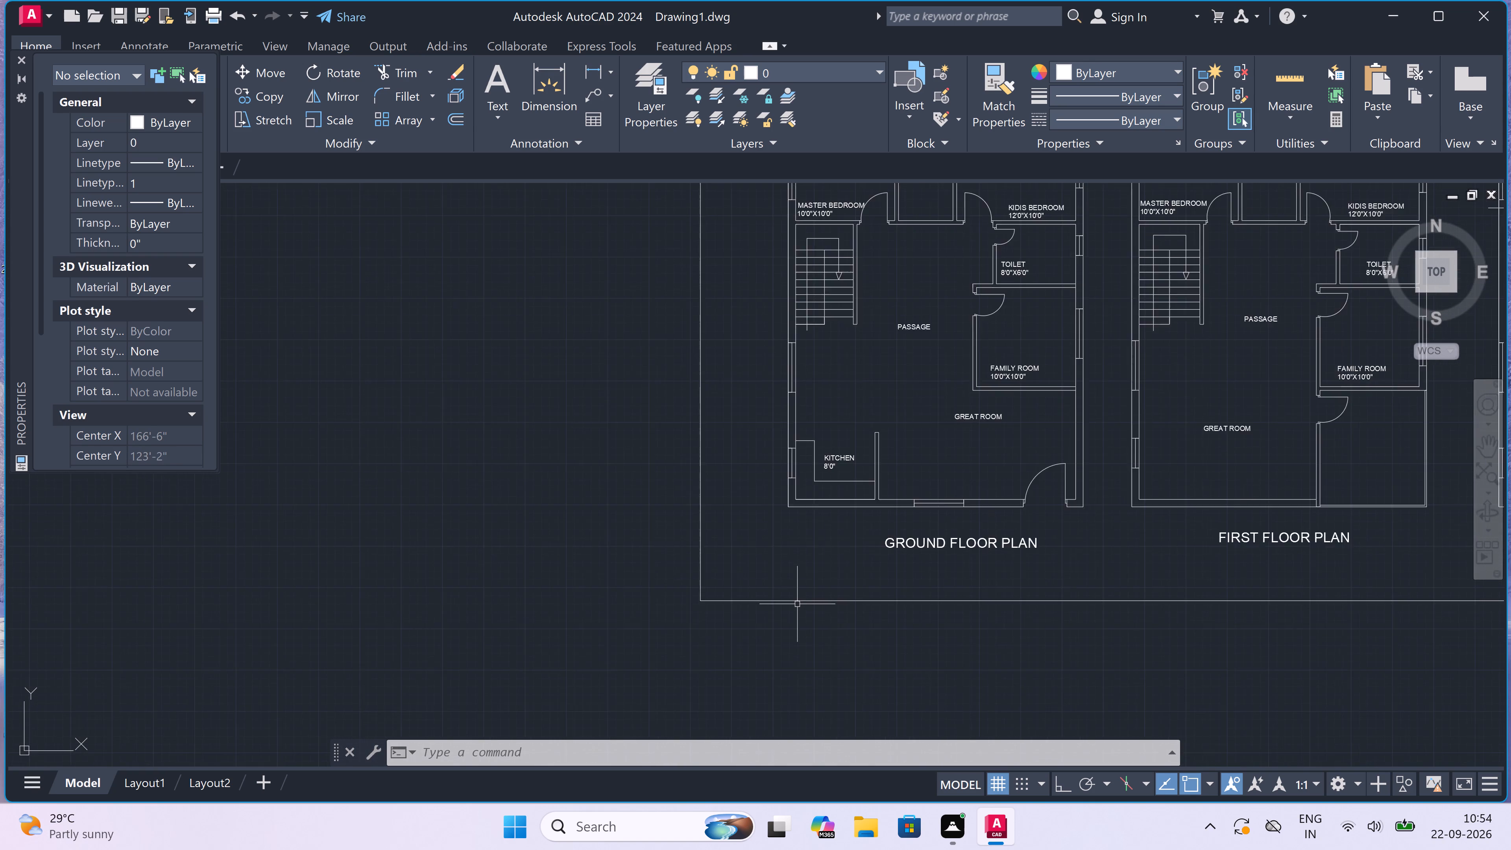
scroll(850, 512, "up", 3)
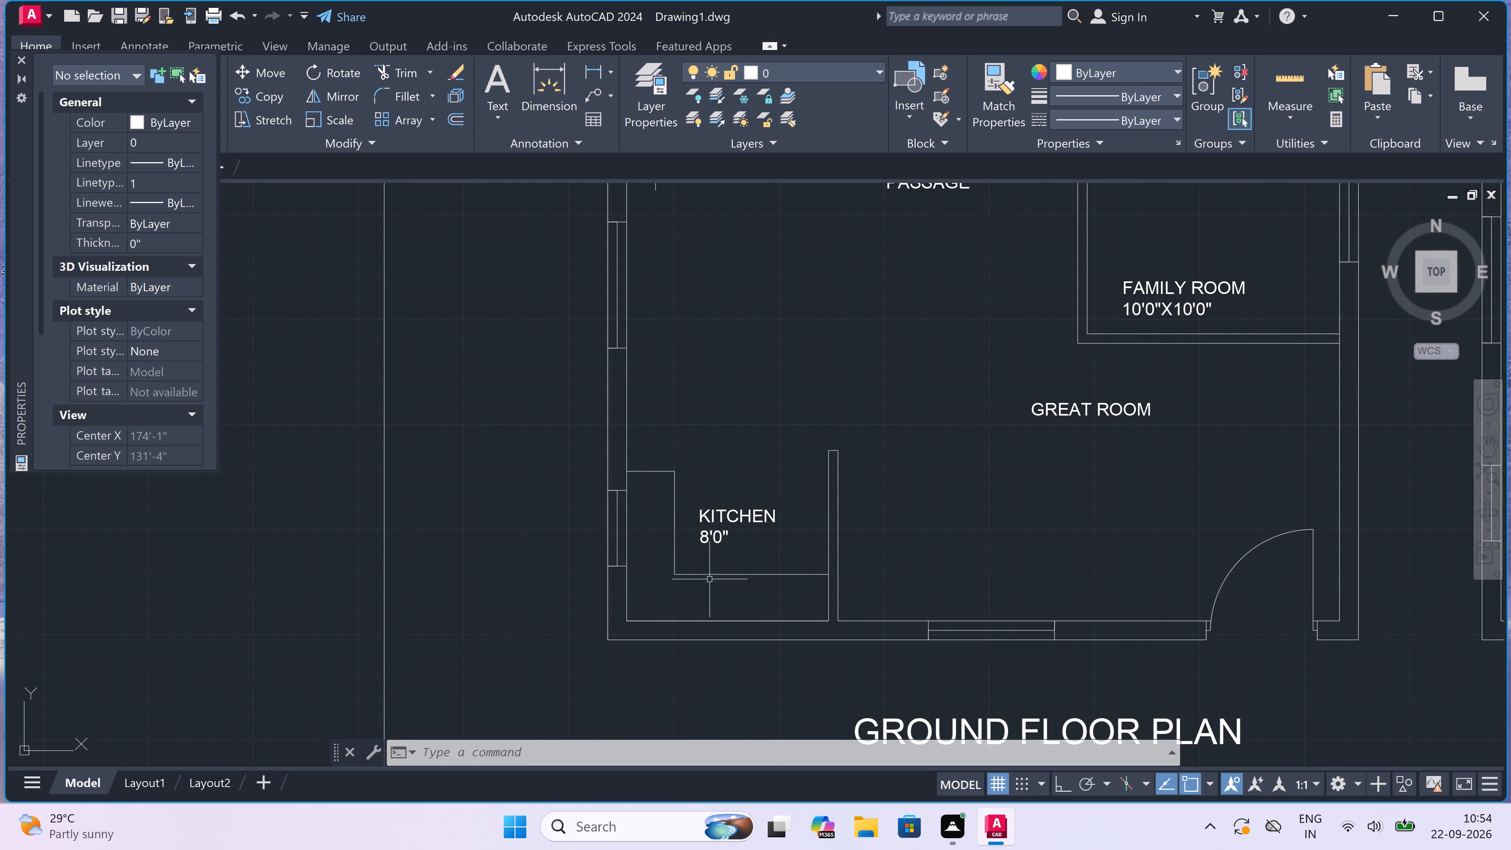
scroll(738, 583, "up", 2)
scroll(944, 563, "up", 1)
scroll(919, 575, "down", 3)
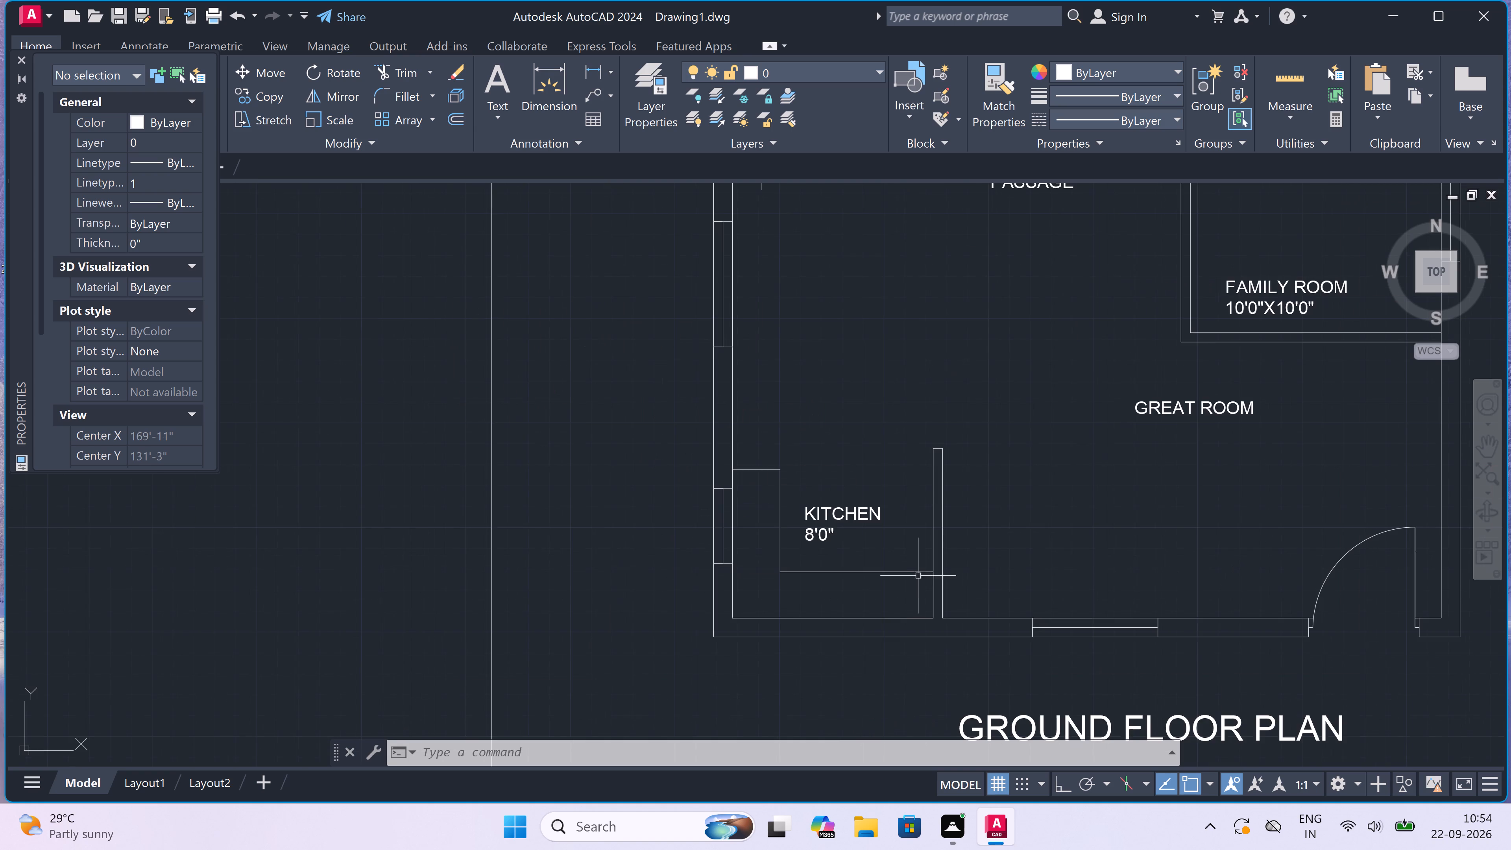
scroll(897, 605, "up", 3)
type("REC")
key("space")
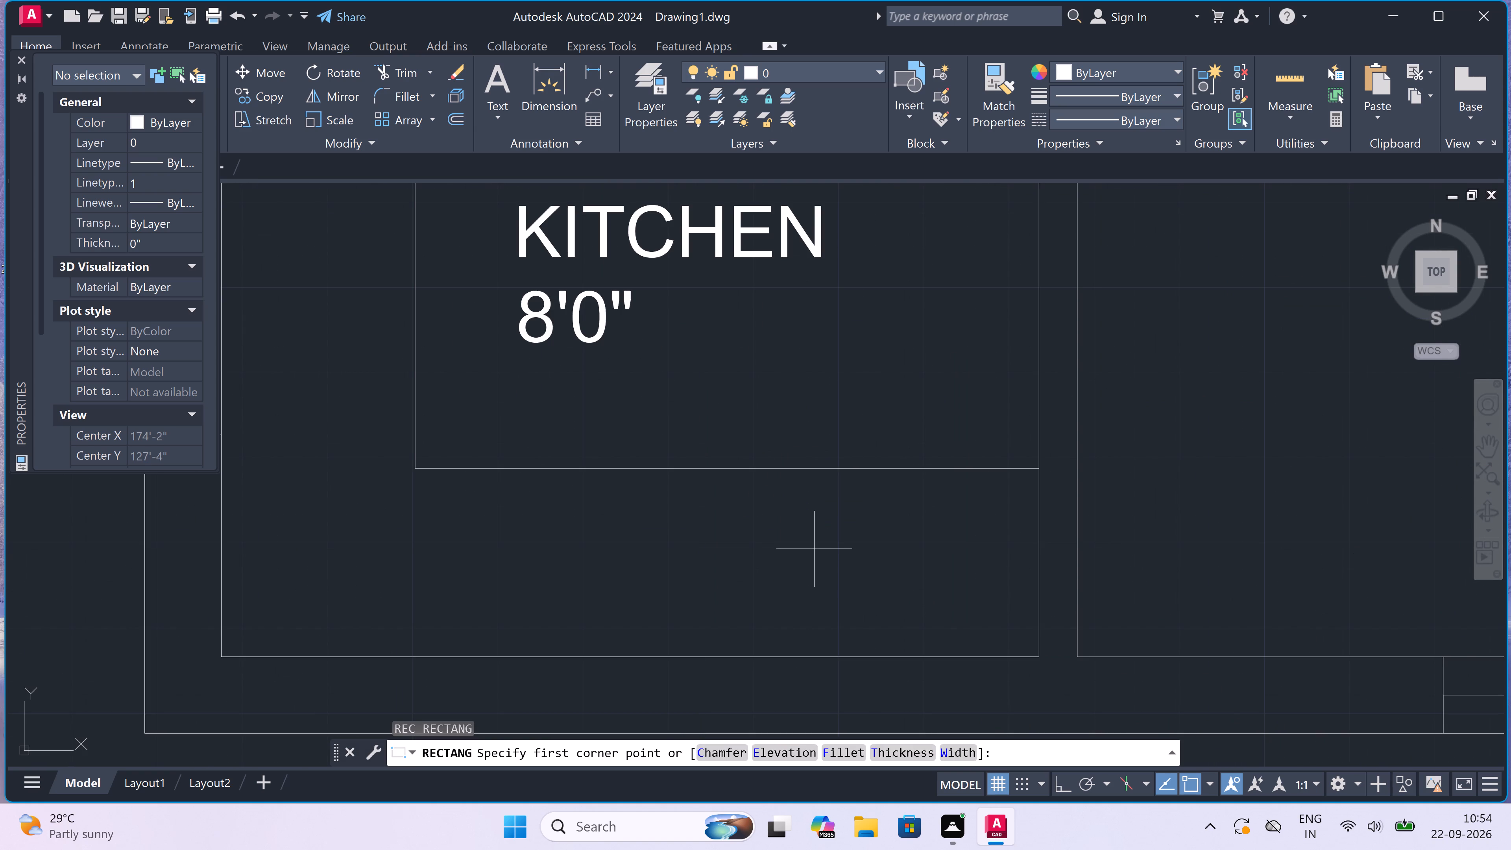
left_click(804, 484)
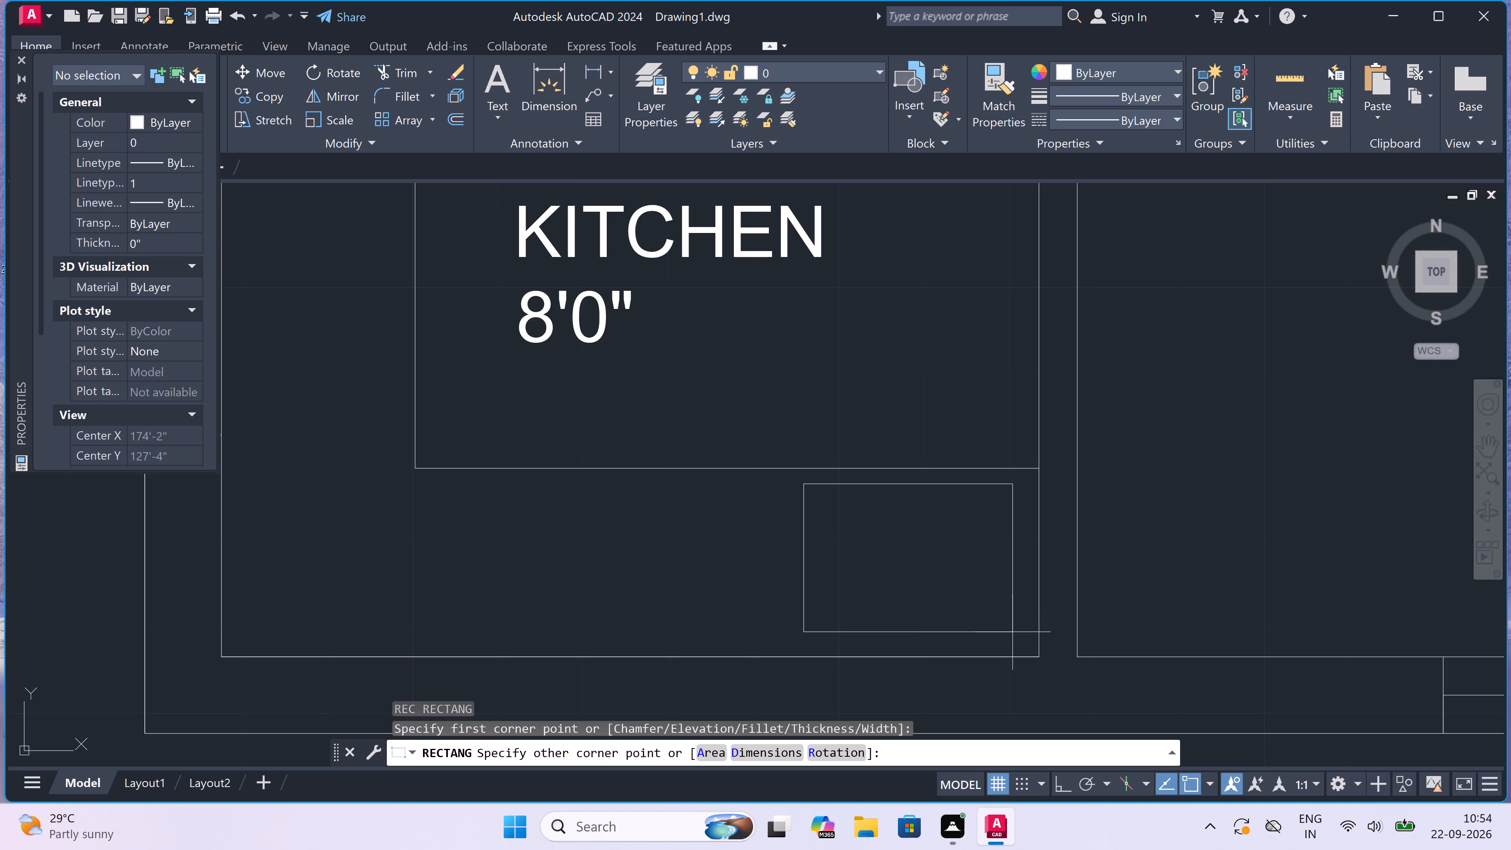
left_click(1013, 624)
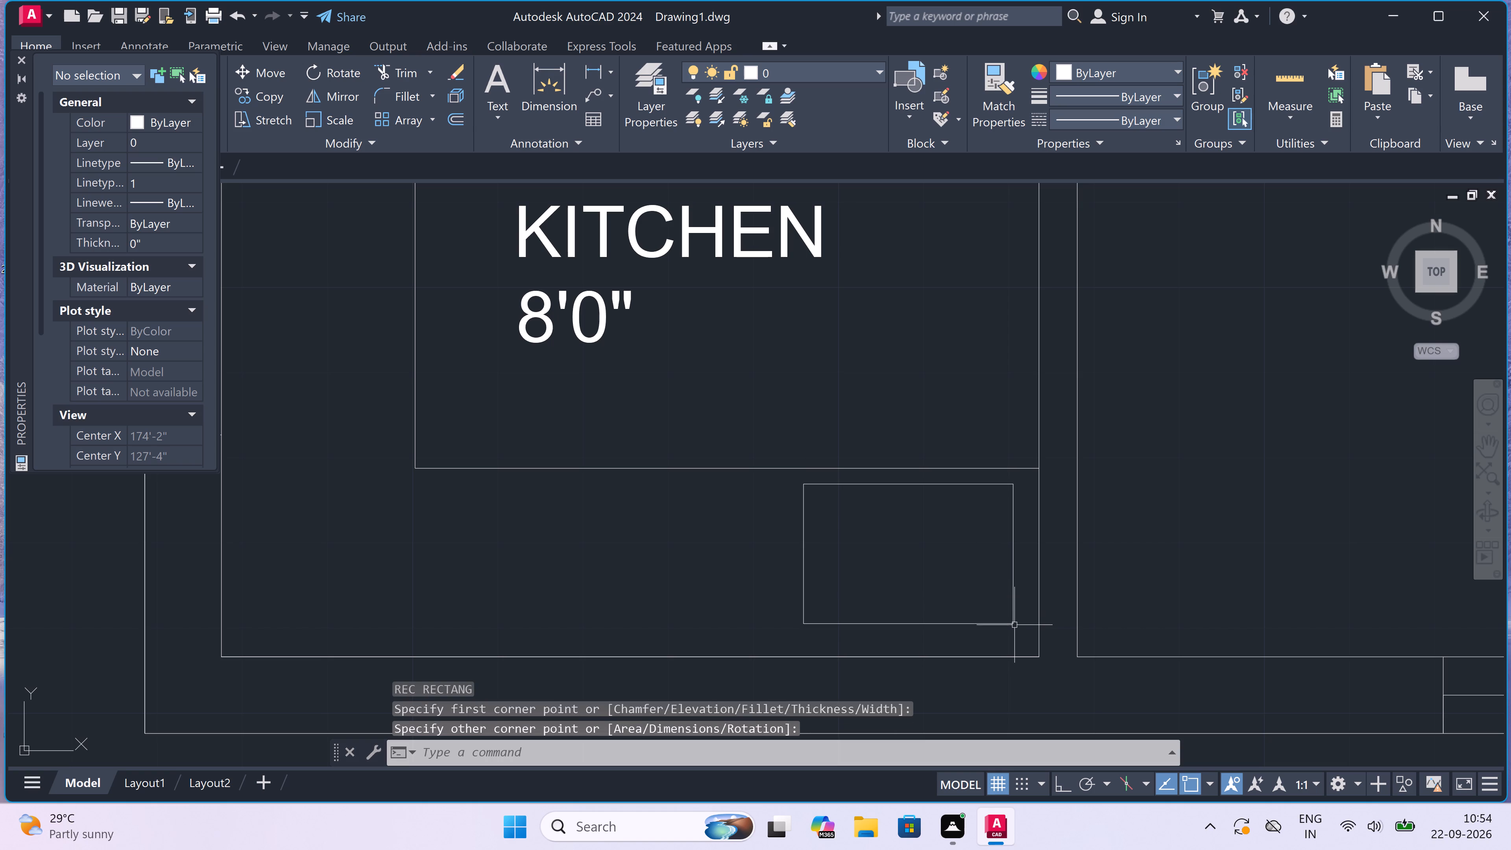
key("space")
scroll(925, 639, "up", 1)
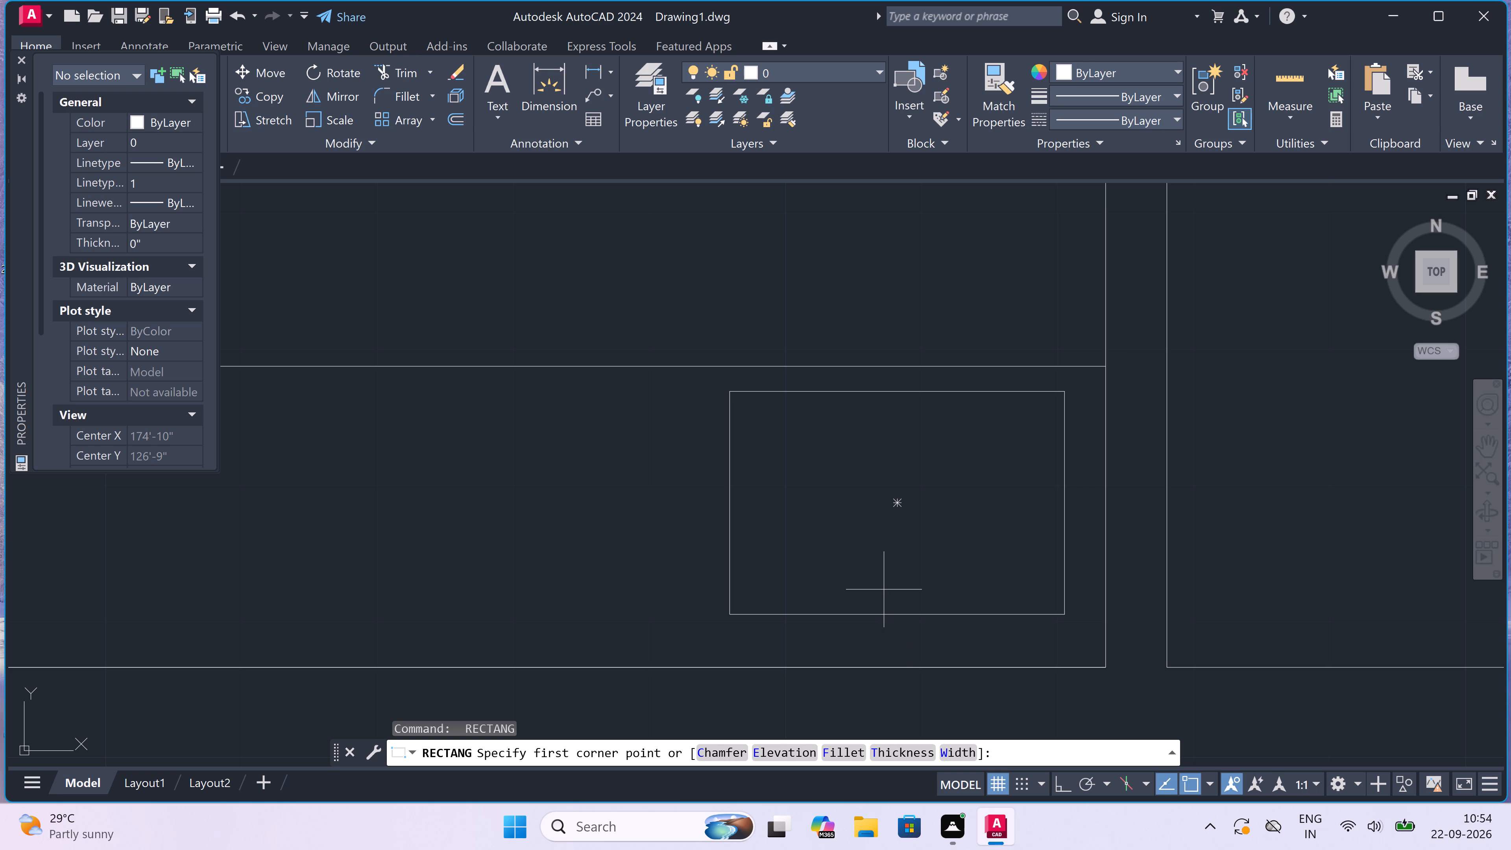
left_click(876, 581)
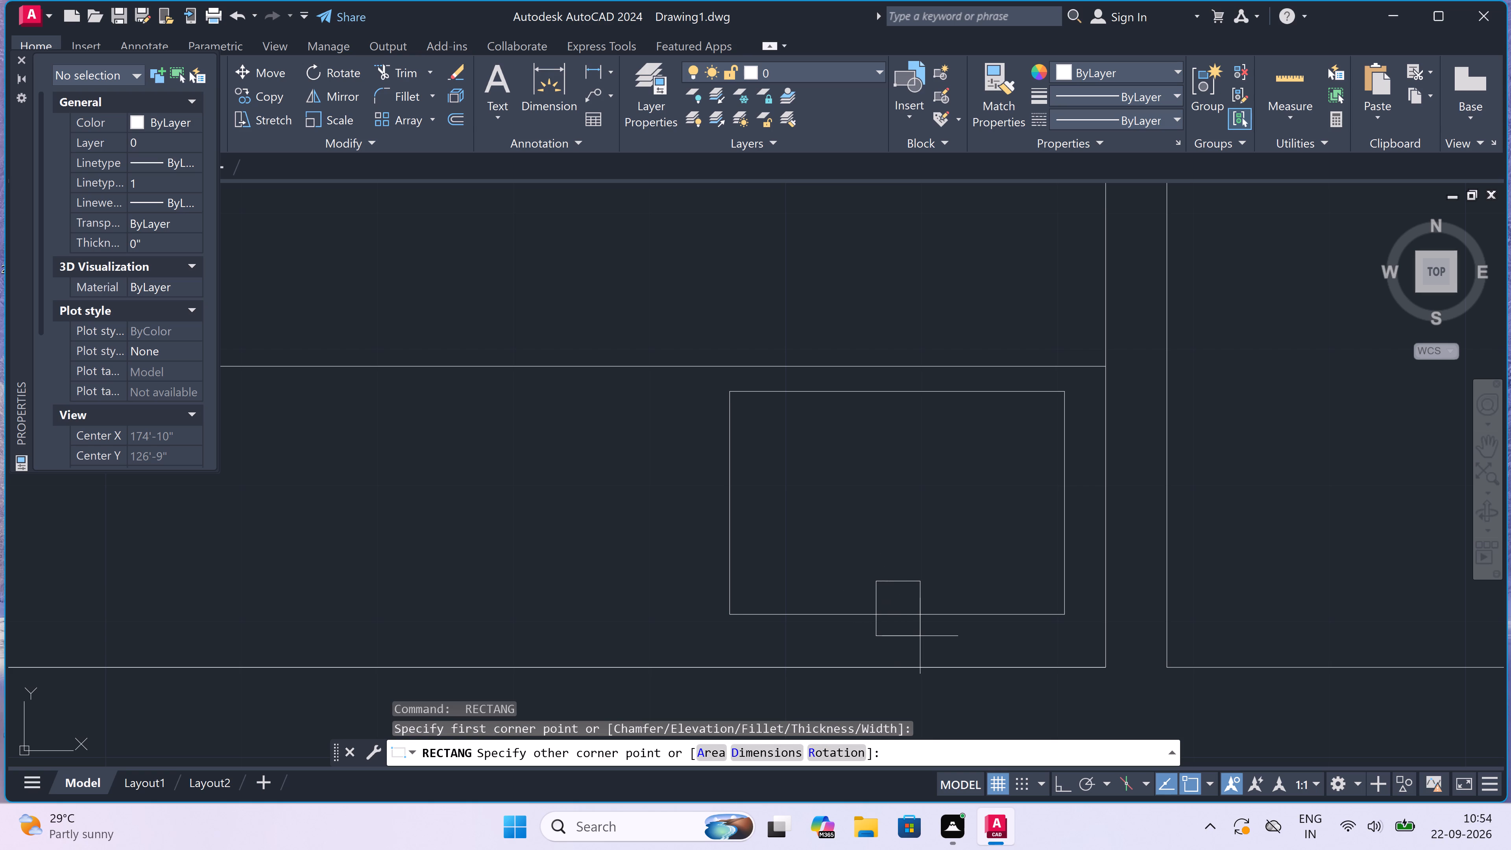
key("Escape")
Draw a narrow upright rectangle for the tap spout, crossing the middle of the sink basin's lower edge.
key("space")
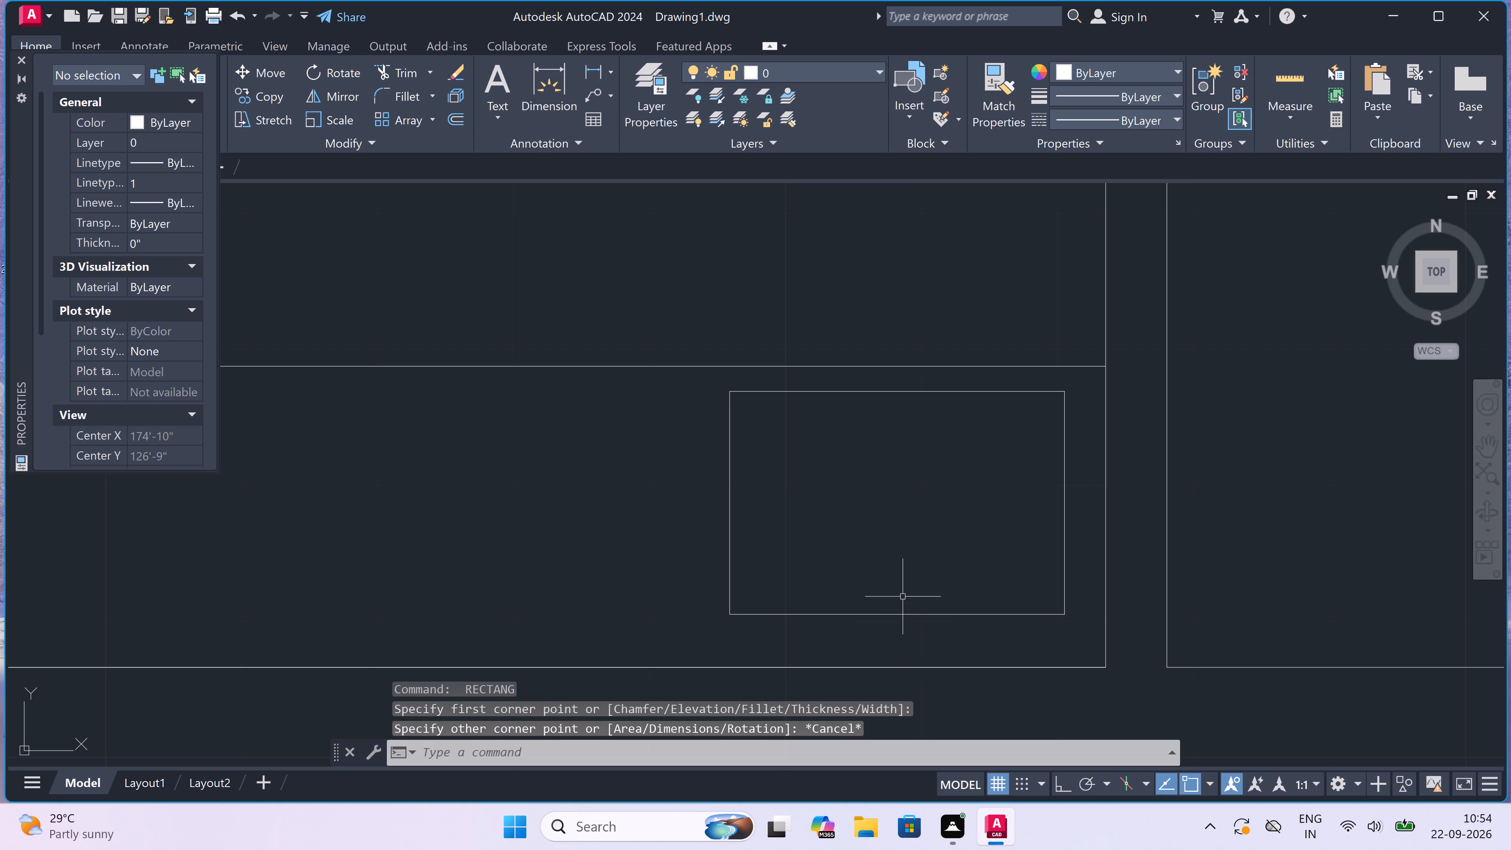
left_click(888, 566)
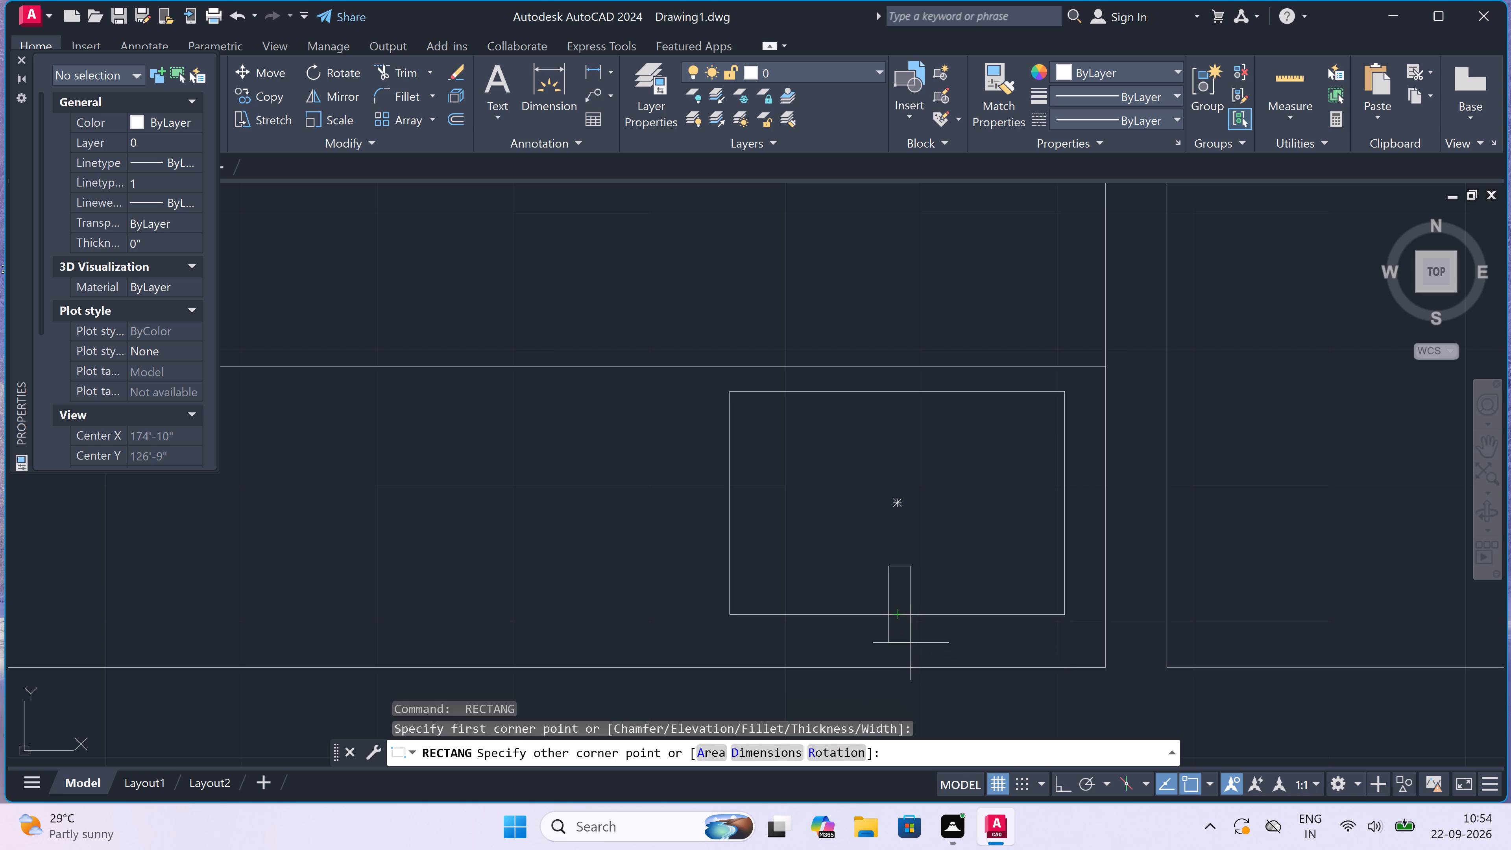
left_click(911, 643)
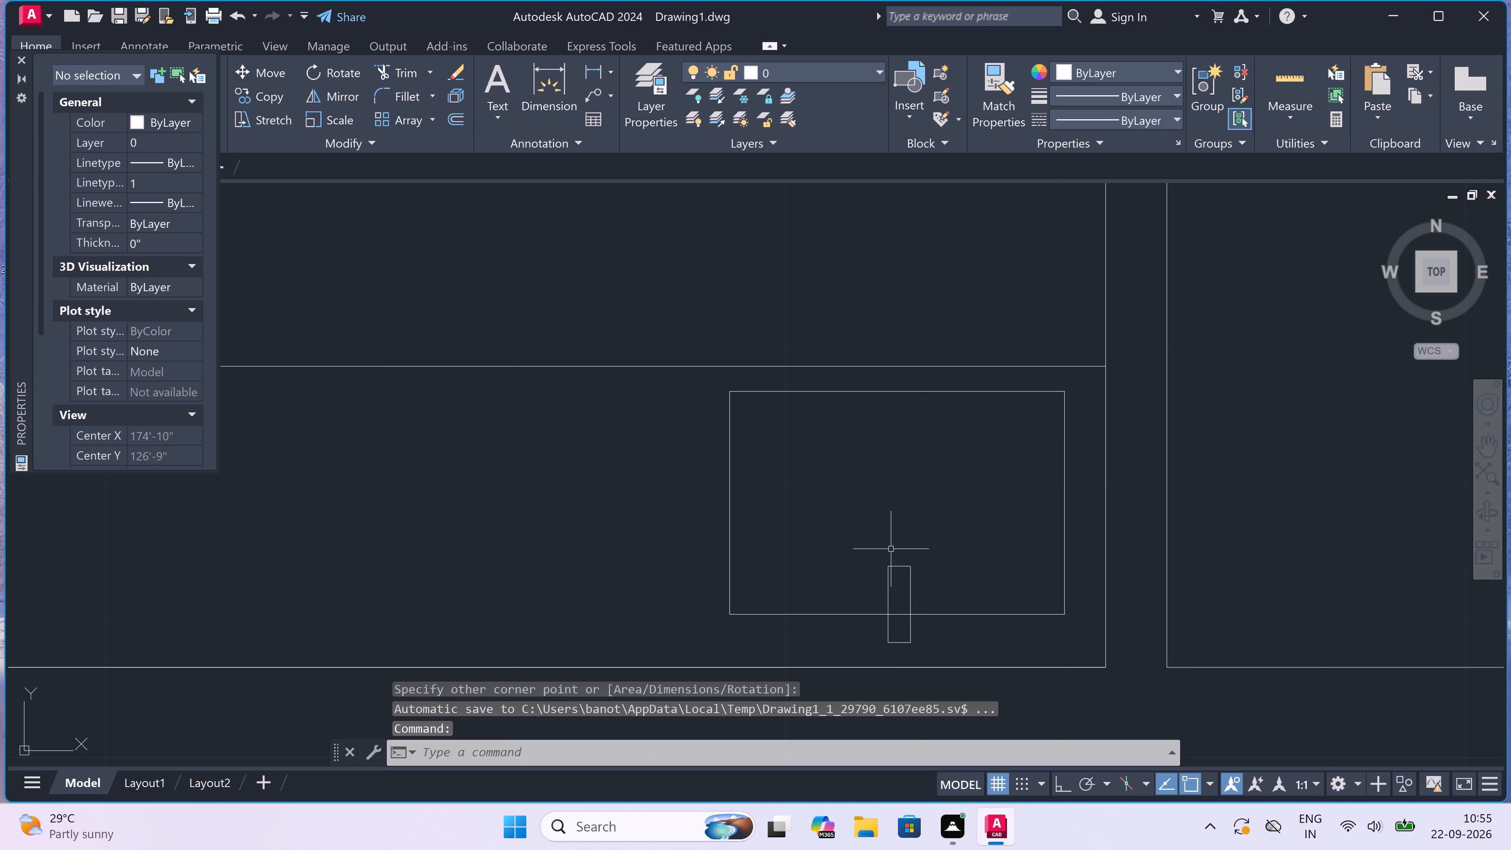
Draw a wide, flat rectangle for the tap base, overlapping the foot of the narrow spout rectangle.
key("space")
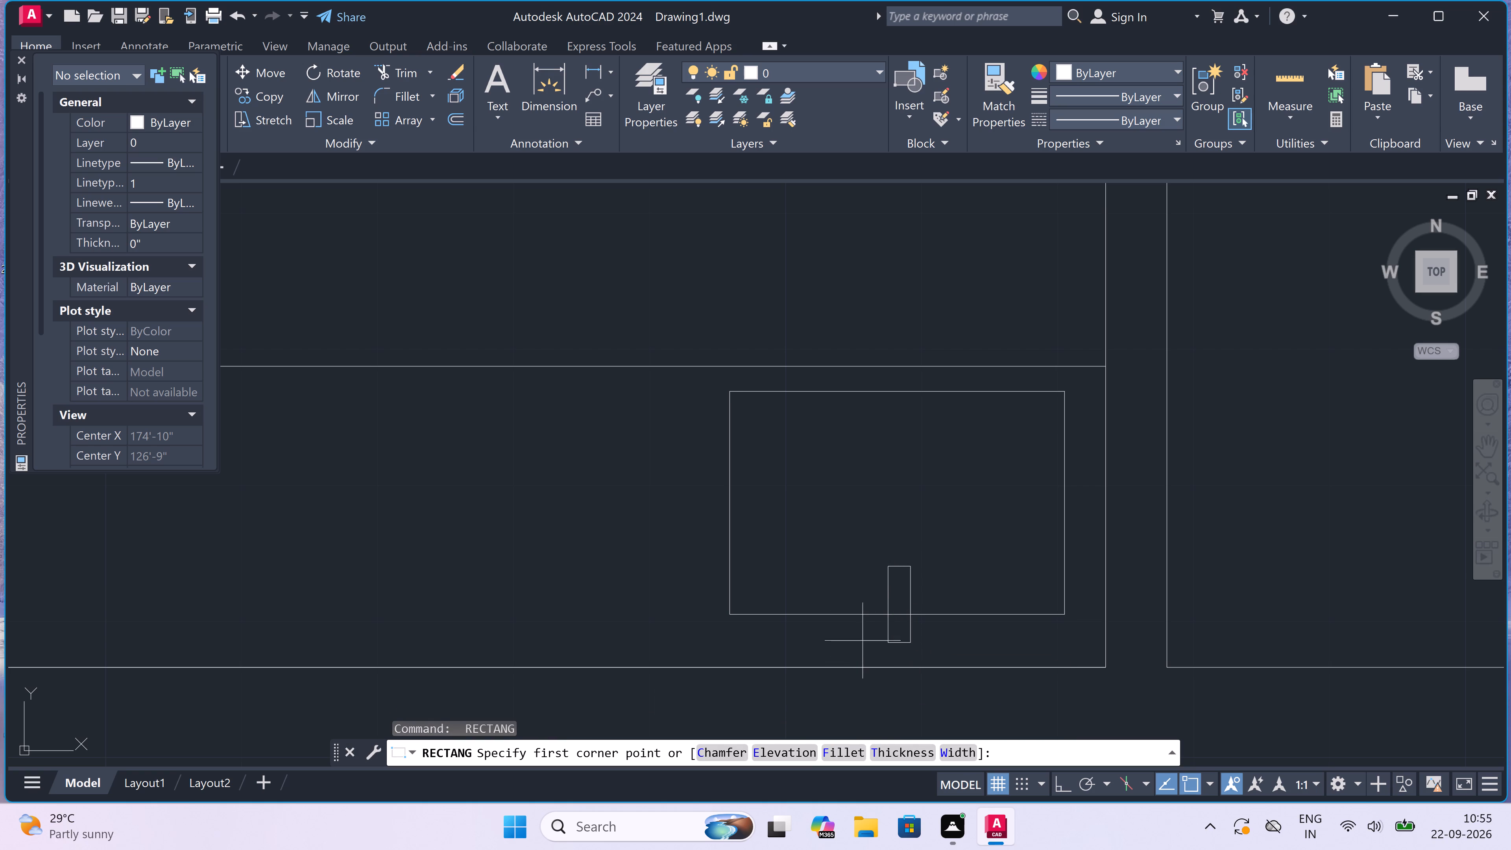
left_click(861, 634)
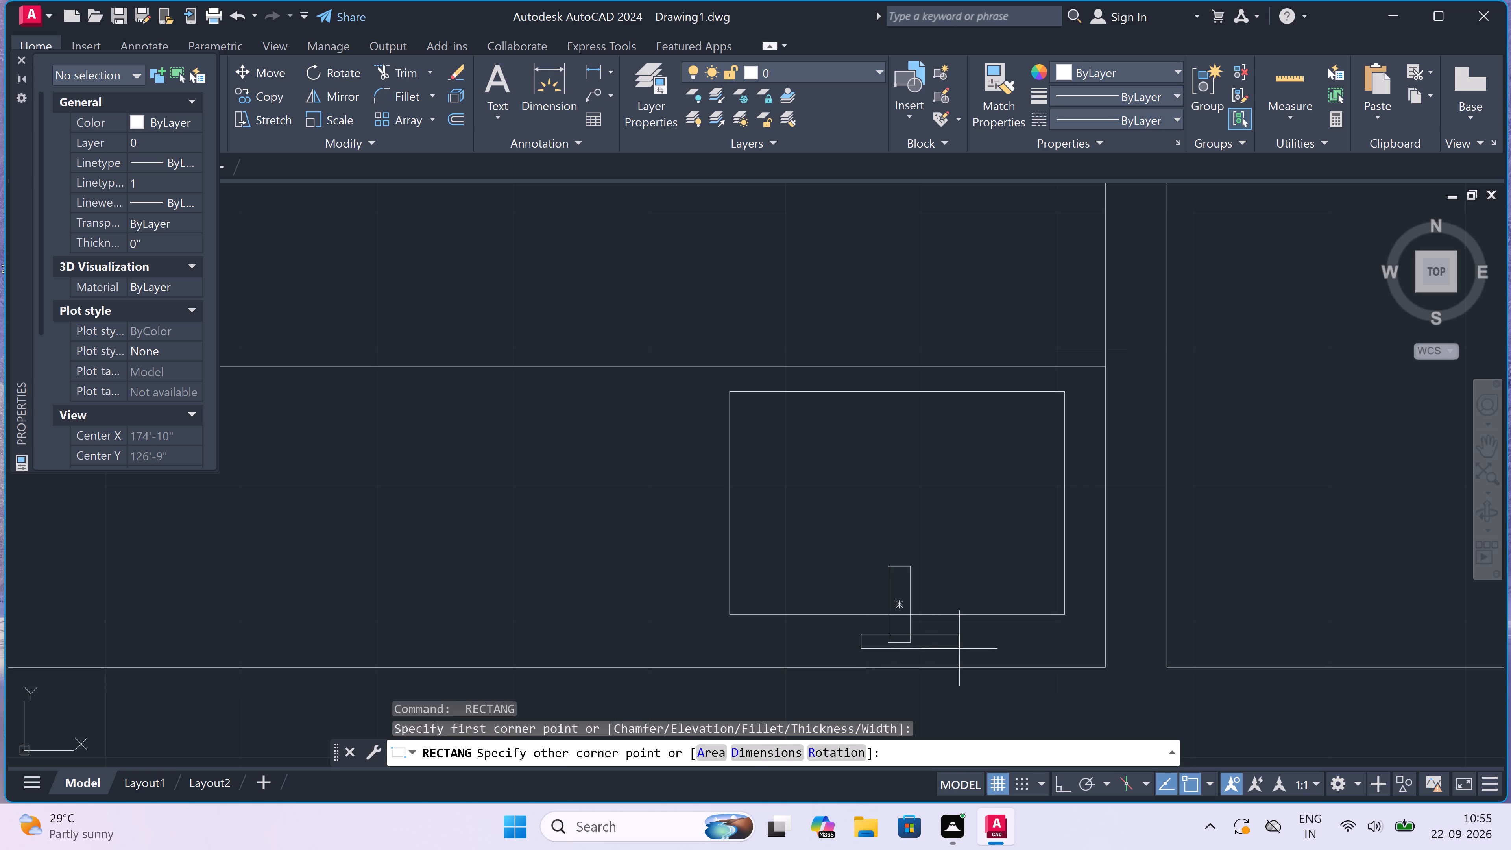
scroll(928, 648, "up", 3)
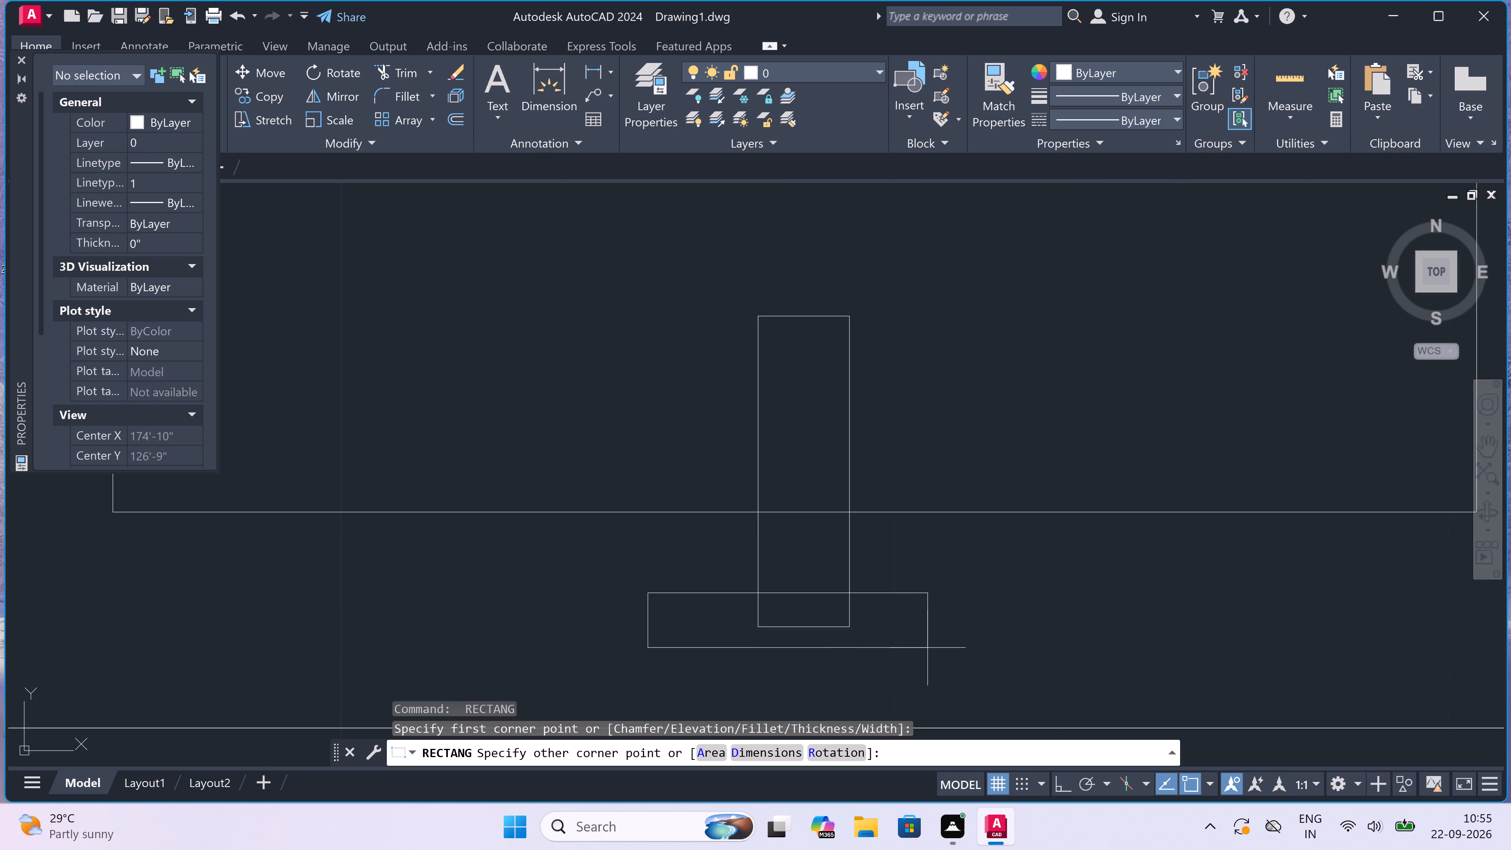
left_click(970, 654)
Trim the overlapping lines within the spout and base, including the basin edge crossing the spout, to form one T-shaped tap outline.
key("t")
key("r")
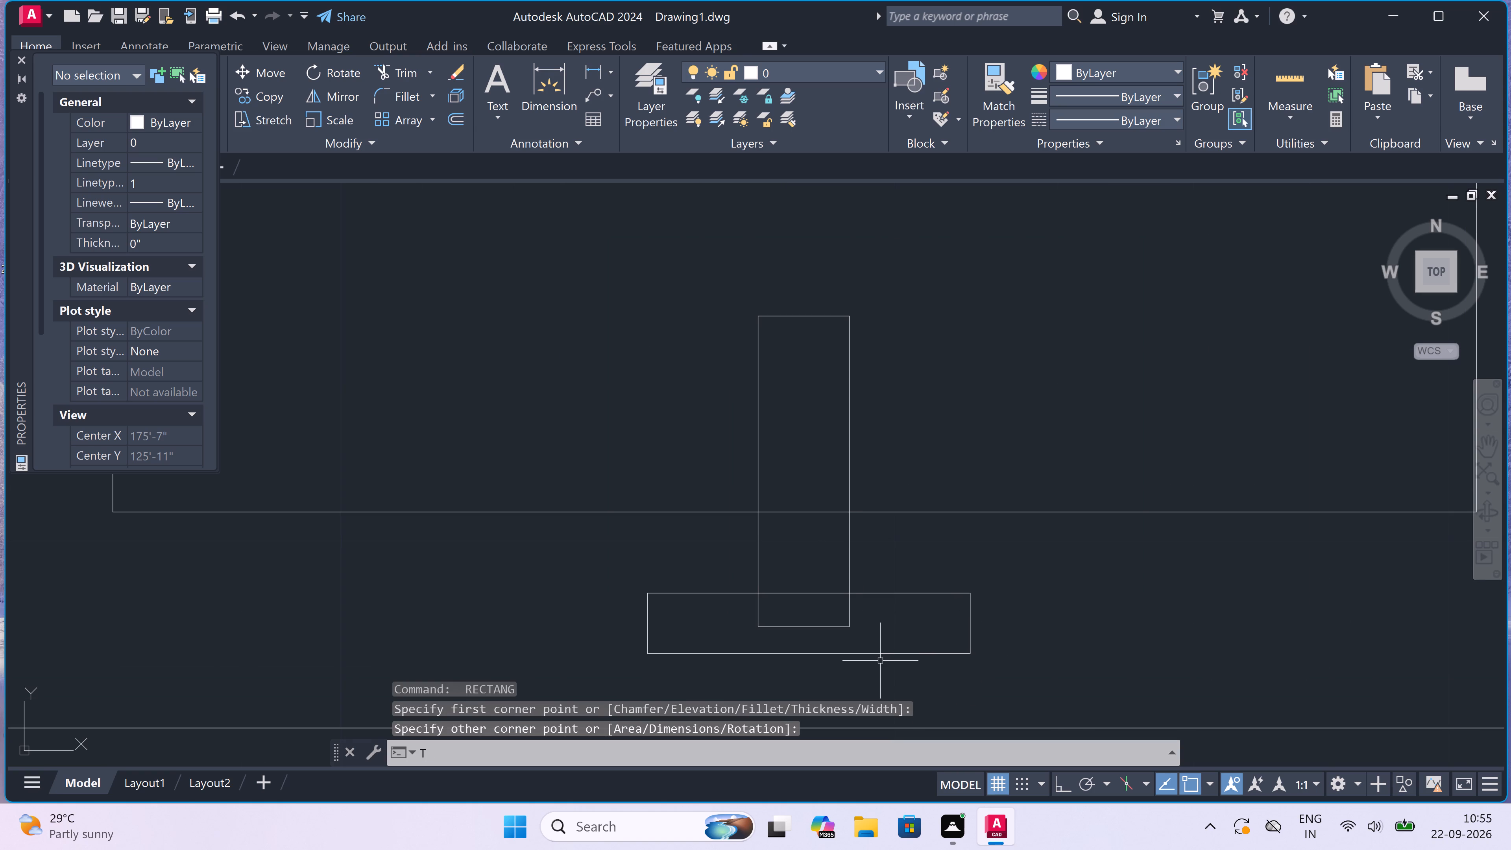
key("space")
left_click_drag(738, 618, 747, 617)
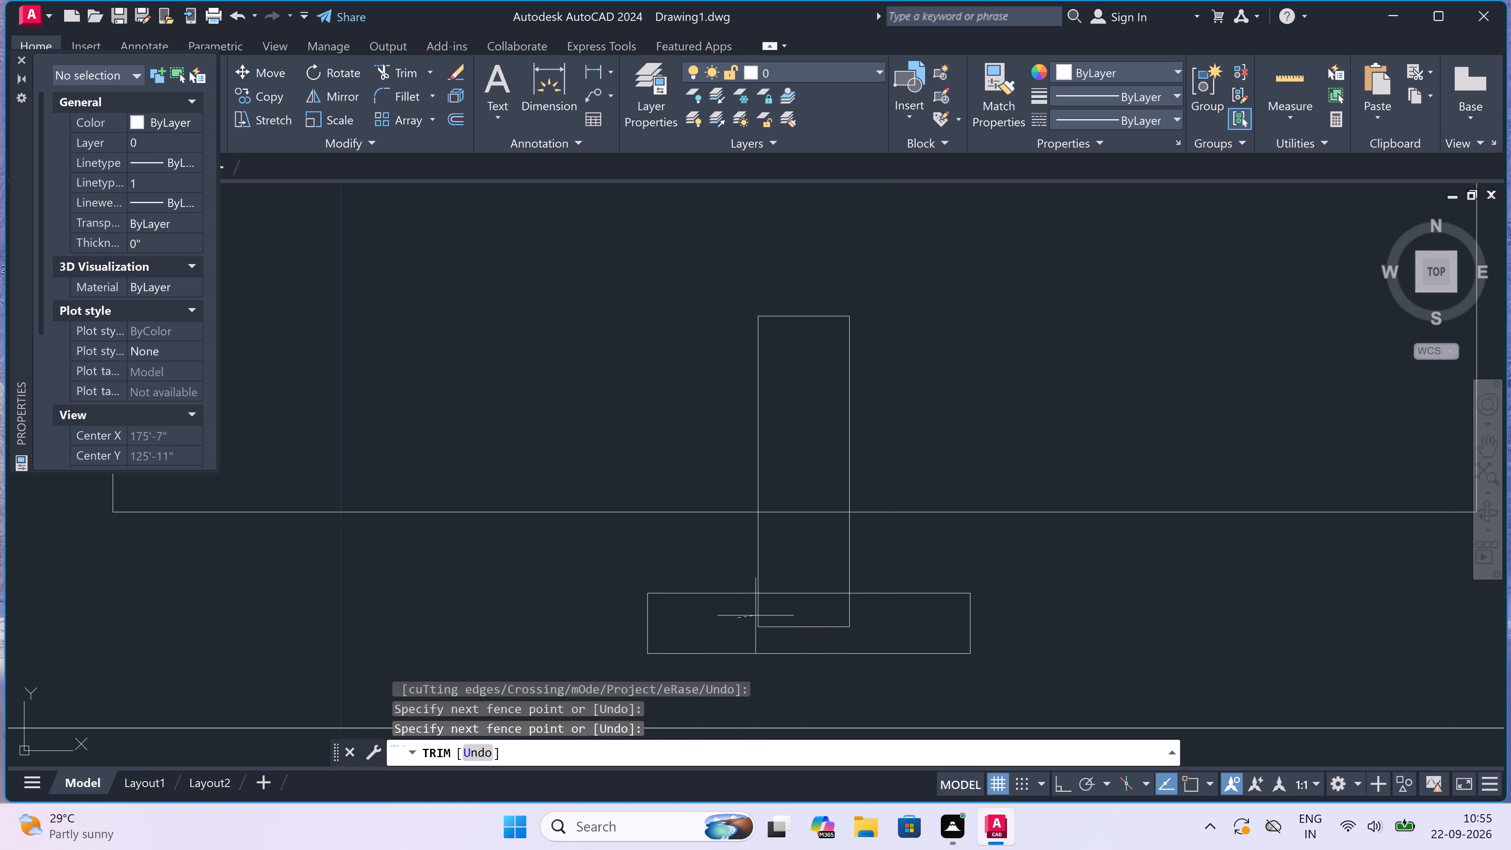
left_click(901, 618)
left_click_drag(817, 642, 817, 638)
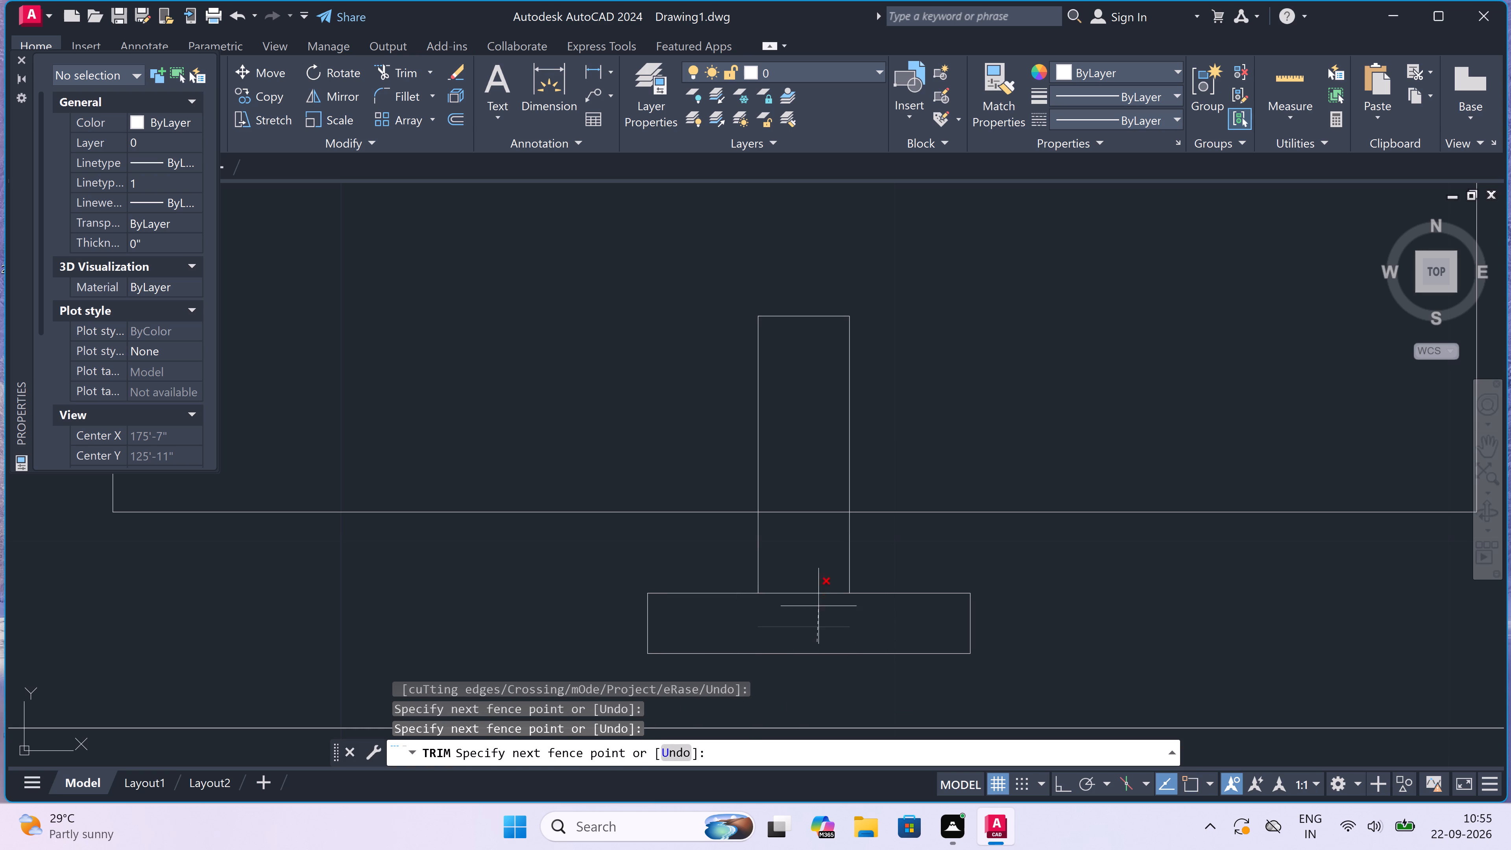
left_click(817, 510)
key("Escape")
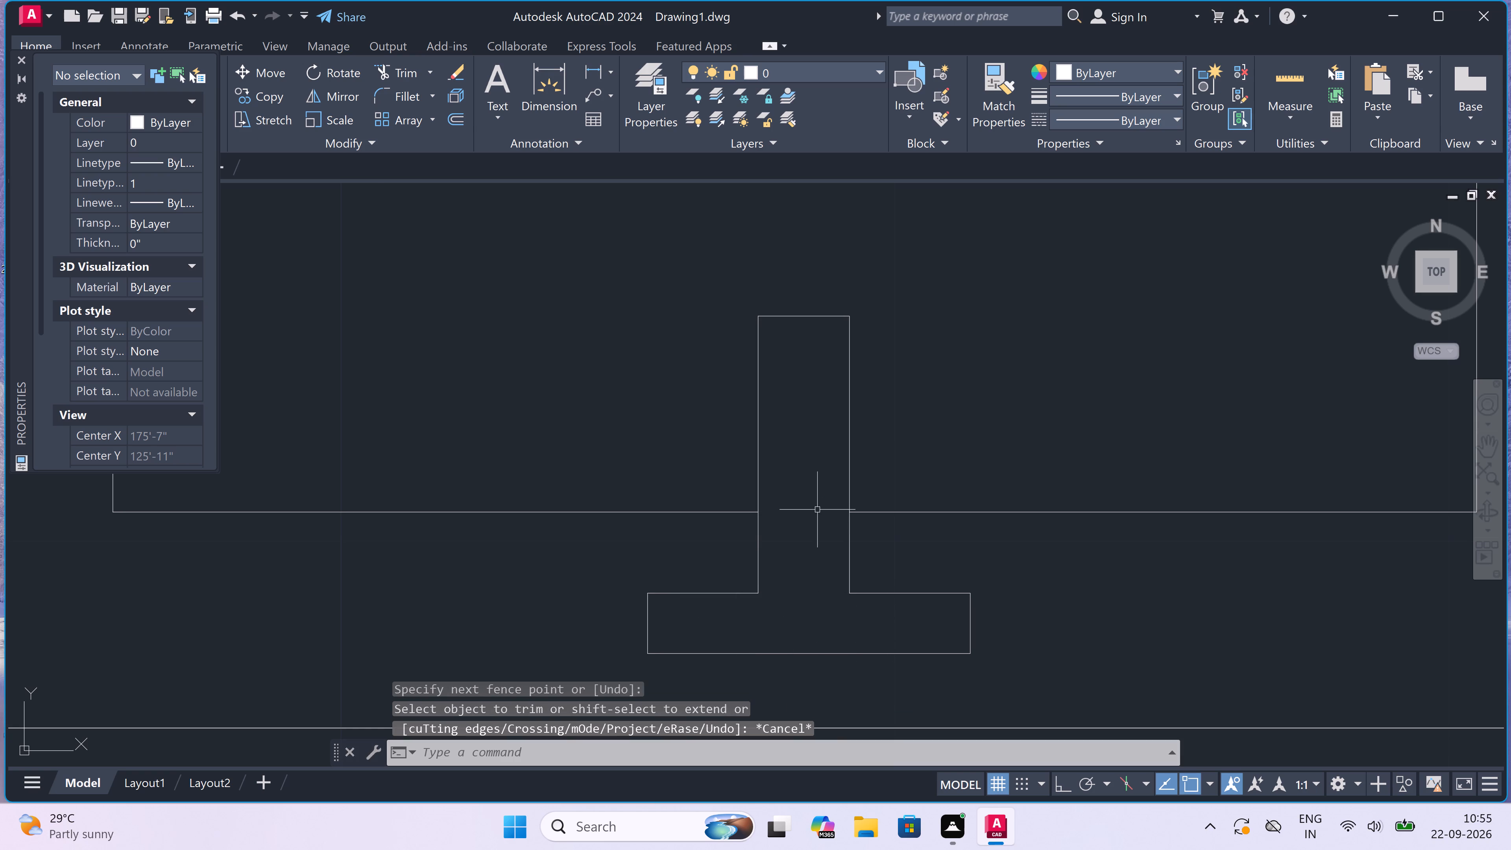
Draw a small drain circle near the centre of the kitchen sink basin, directly above the tap spout.
scroll(817, 510, "down", 4)
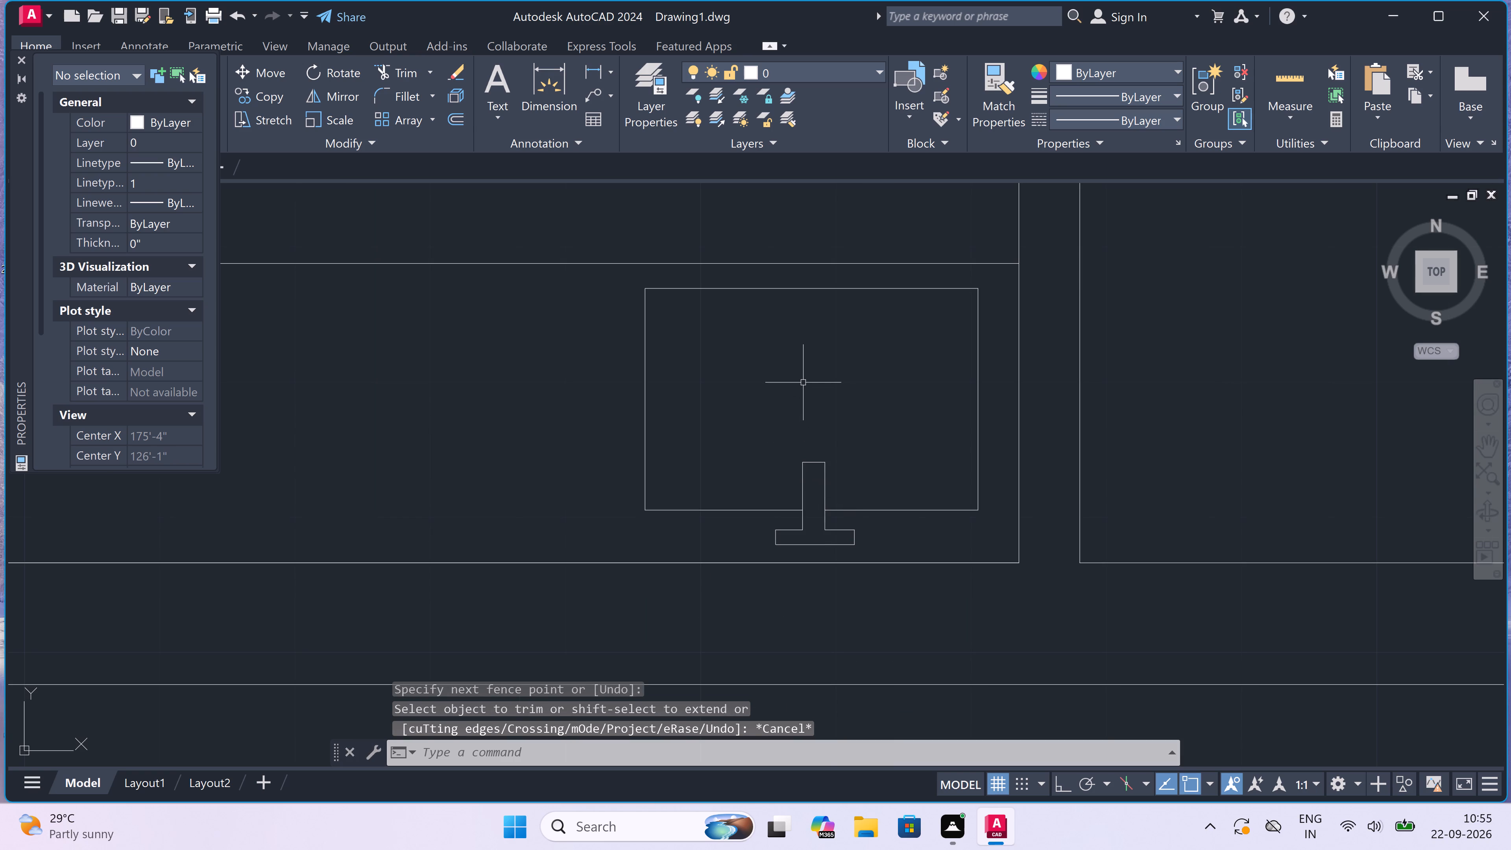
type("C")
key("space")
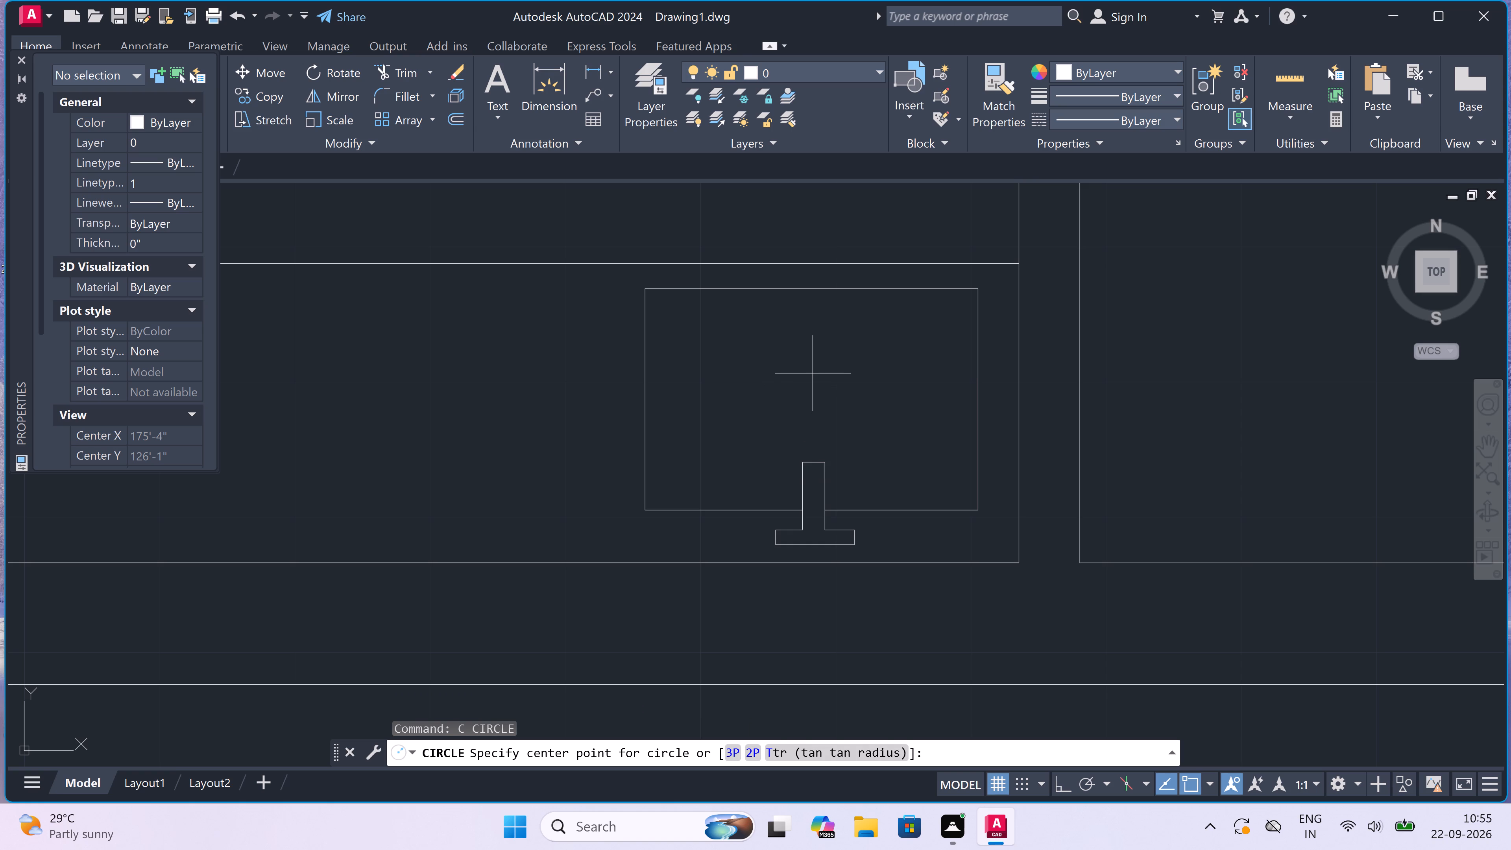
left_click(815, 369)
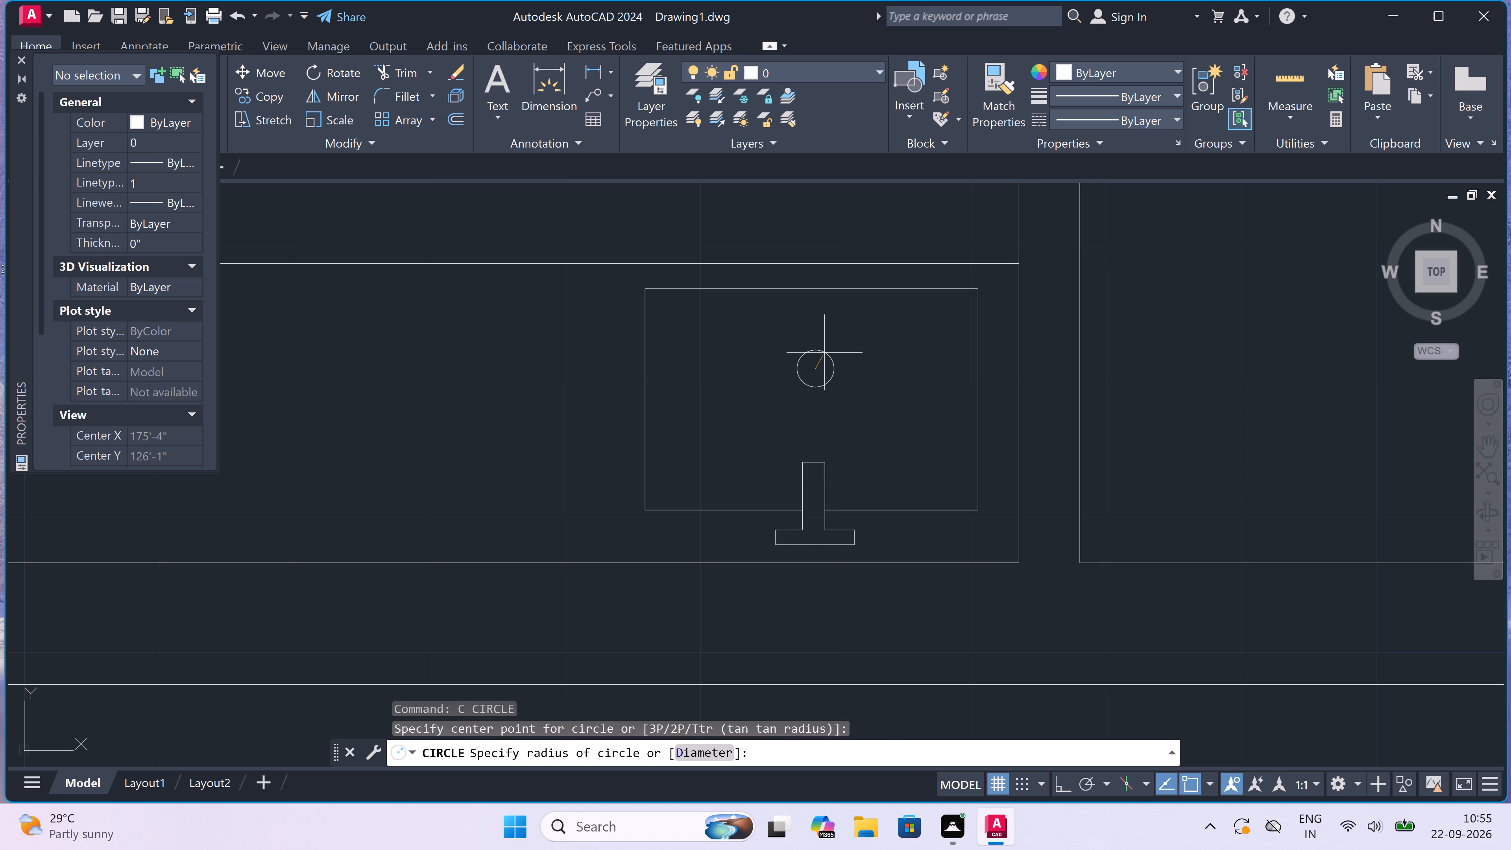
left_click(819, 358)
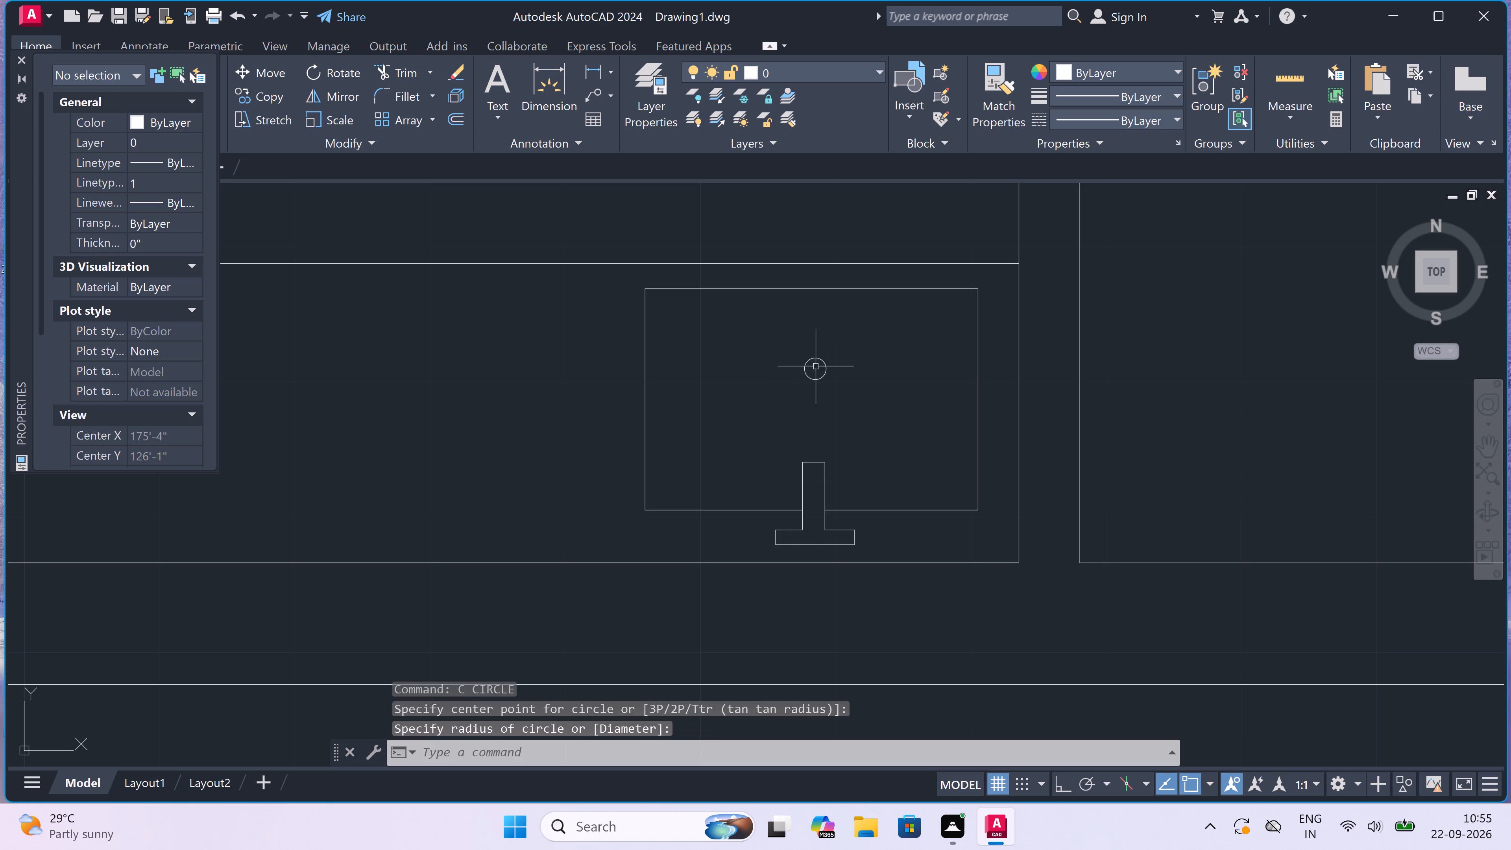
Close the Properties palette to free up the drawing area.
scroll(808, 496, "down", 6)
scroll(804, 490, "up", 2)
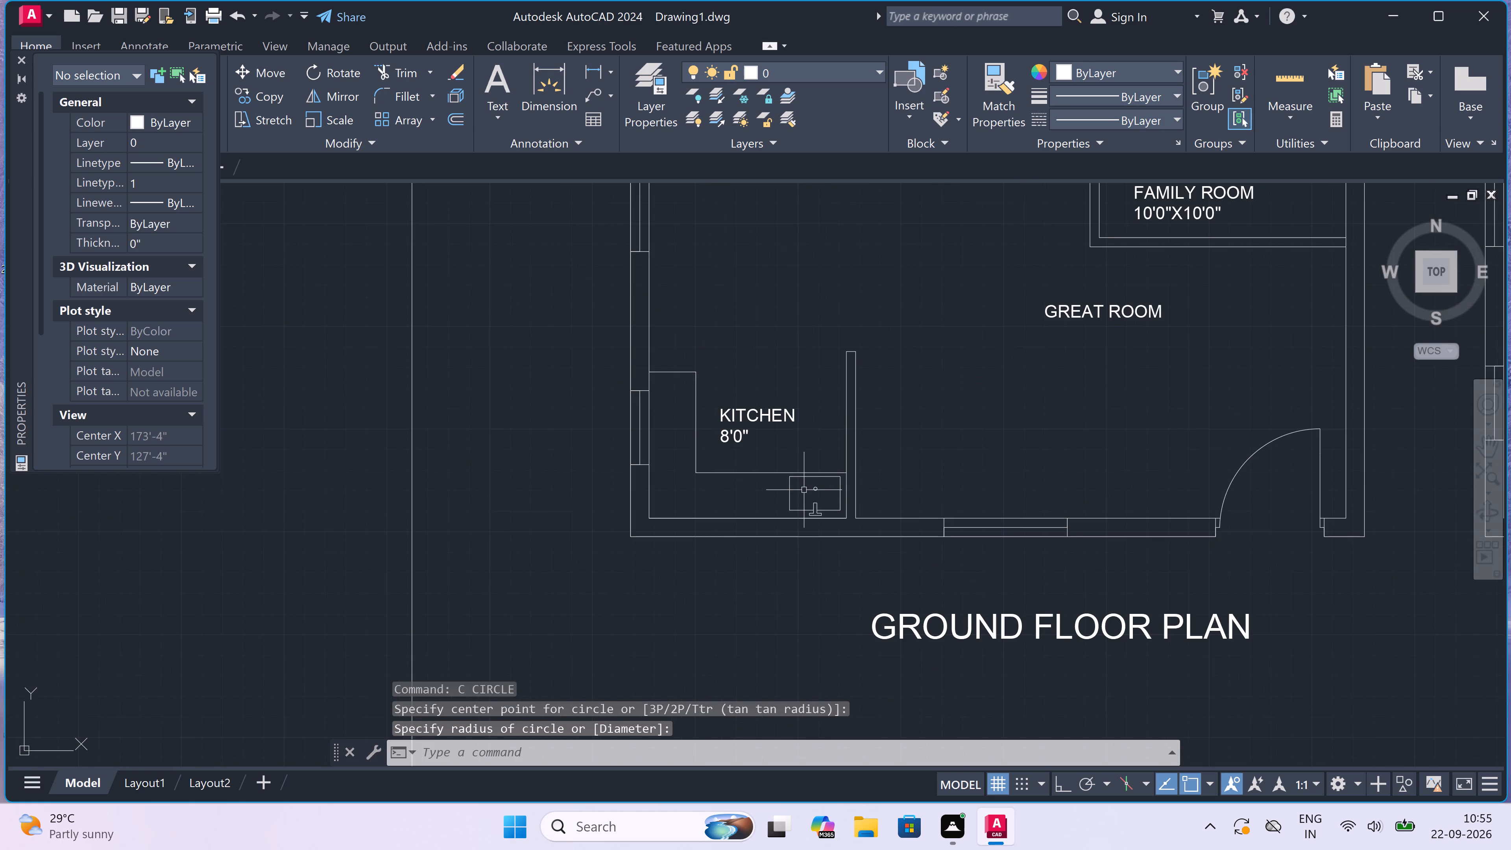
scroll(790, 545, "down", 2)
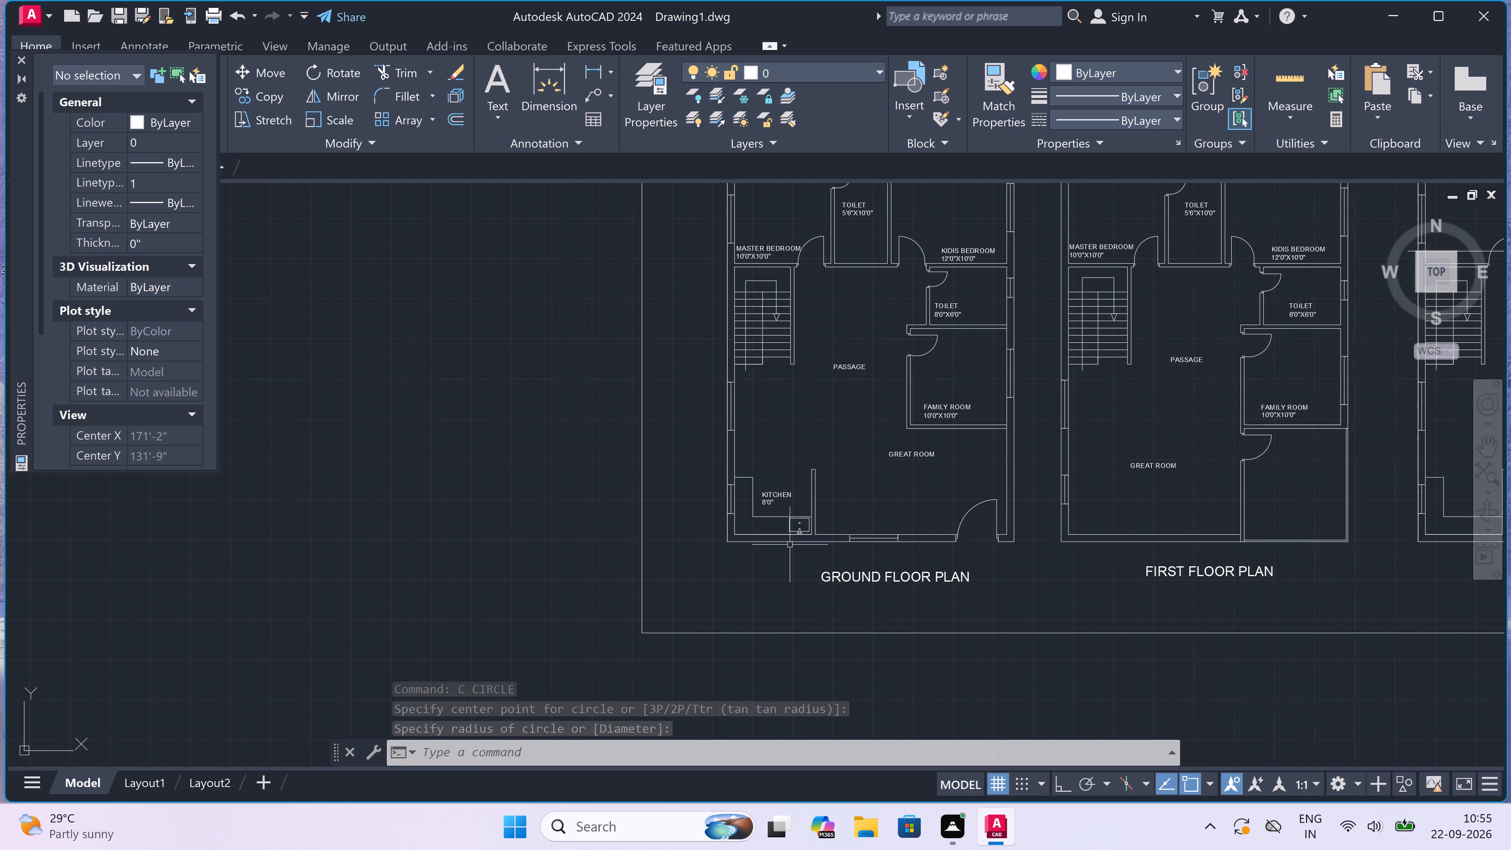
scroll(790, 545, "down", 1)
scroll(790, 545, "up", 1)
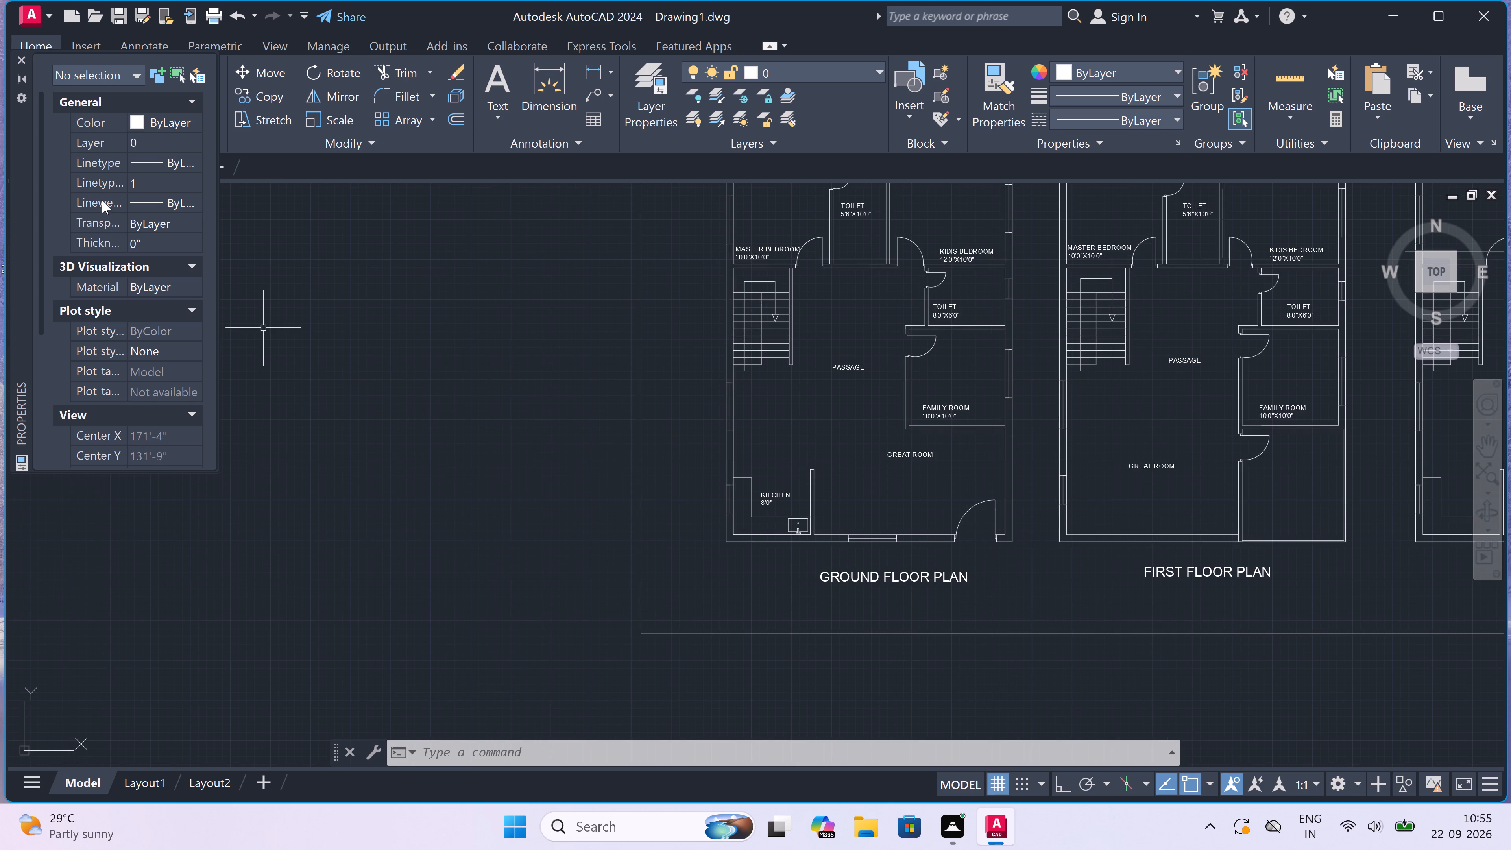
left_click(19, 58)
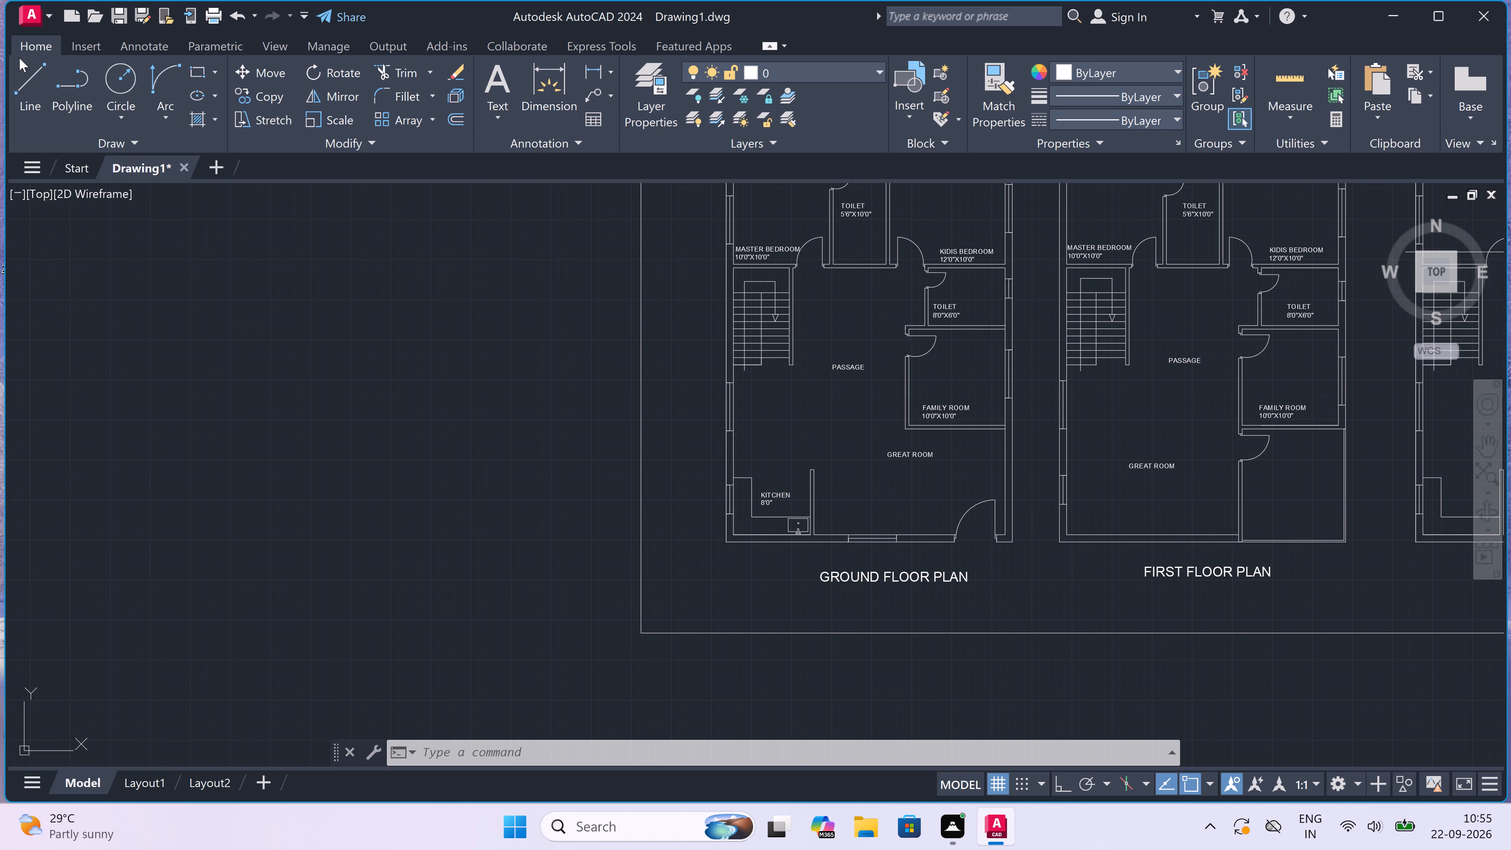
Open the recent drawing "ground floor plan -1 17-09-26.dwg".
left_click(31, 8)
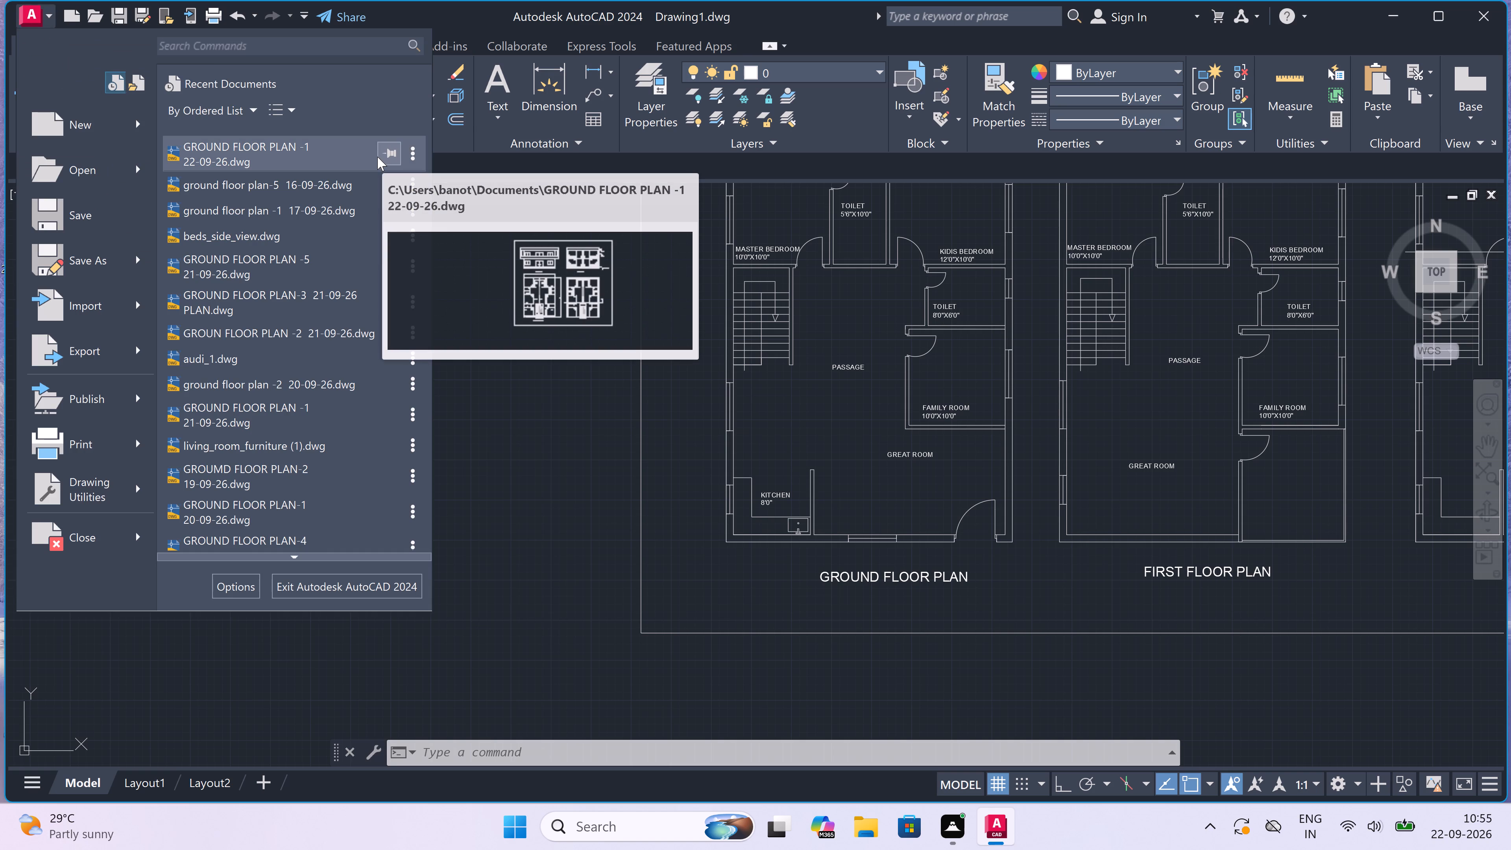
double_click(316, 202)
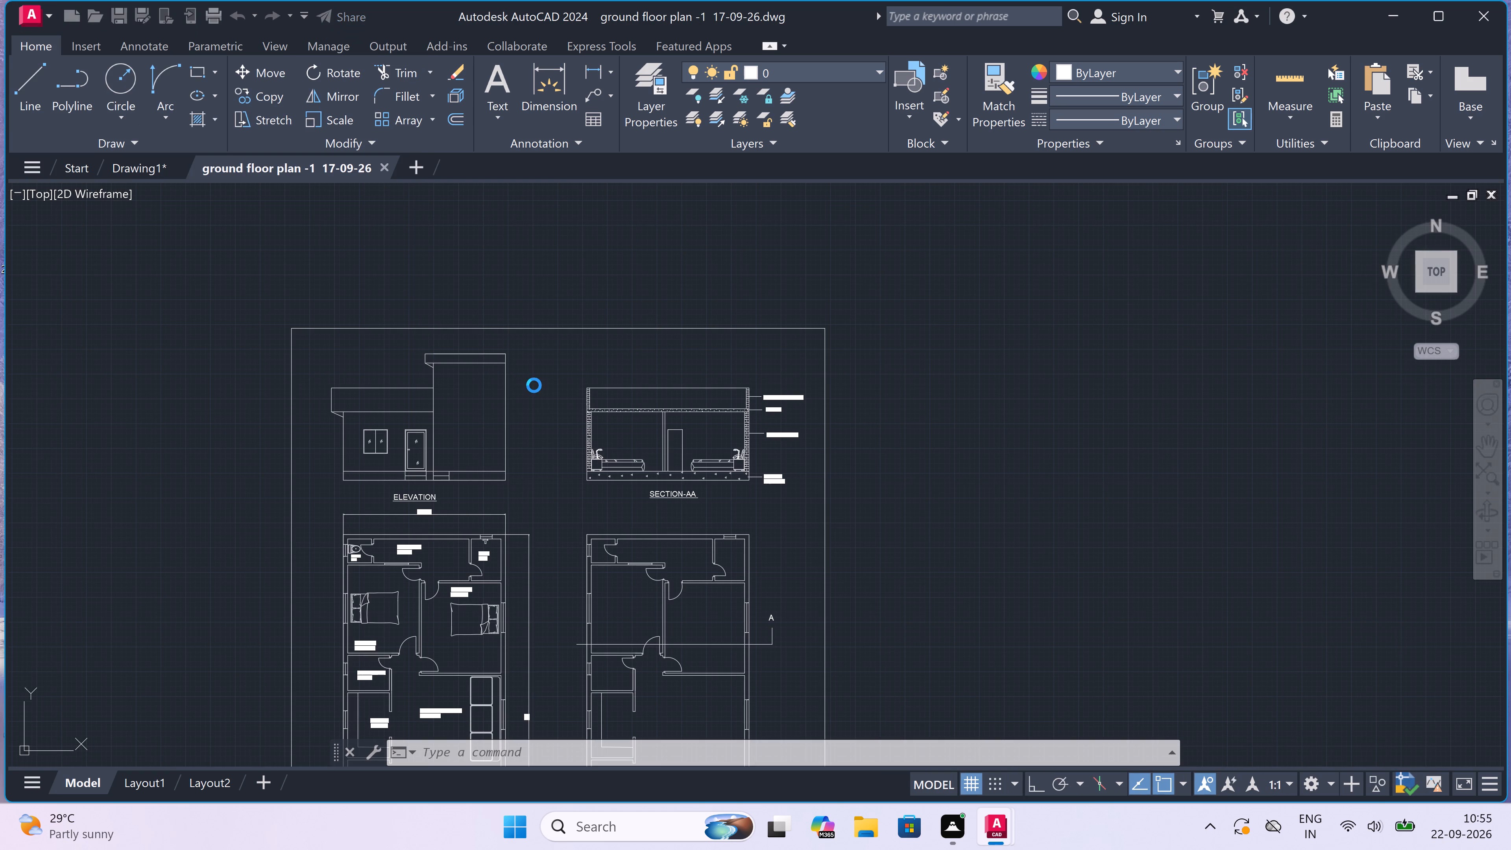
Copy the double bed from the 12'X14'9.5" bedroom together with the WC from the 4'X4' toilet to the clipboard.
scroll(560, 385, "down", 4)
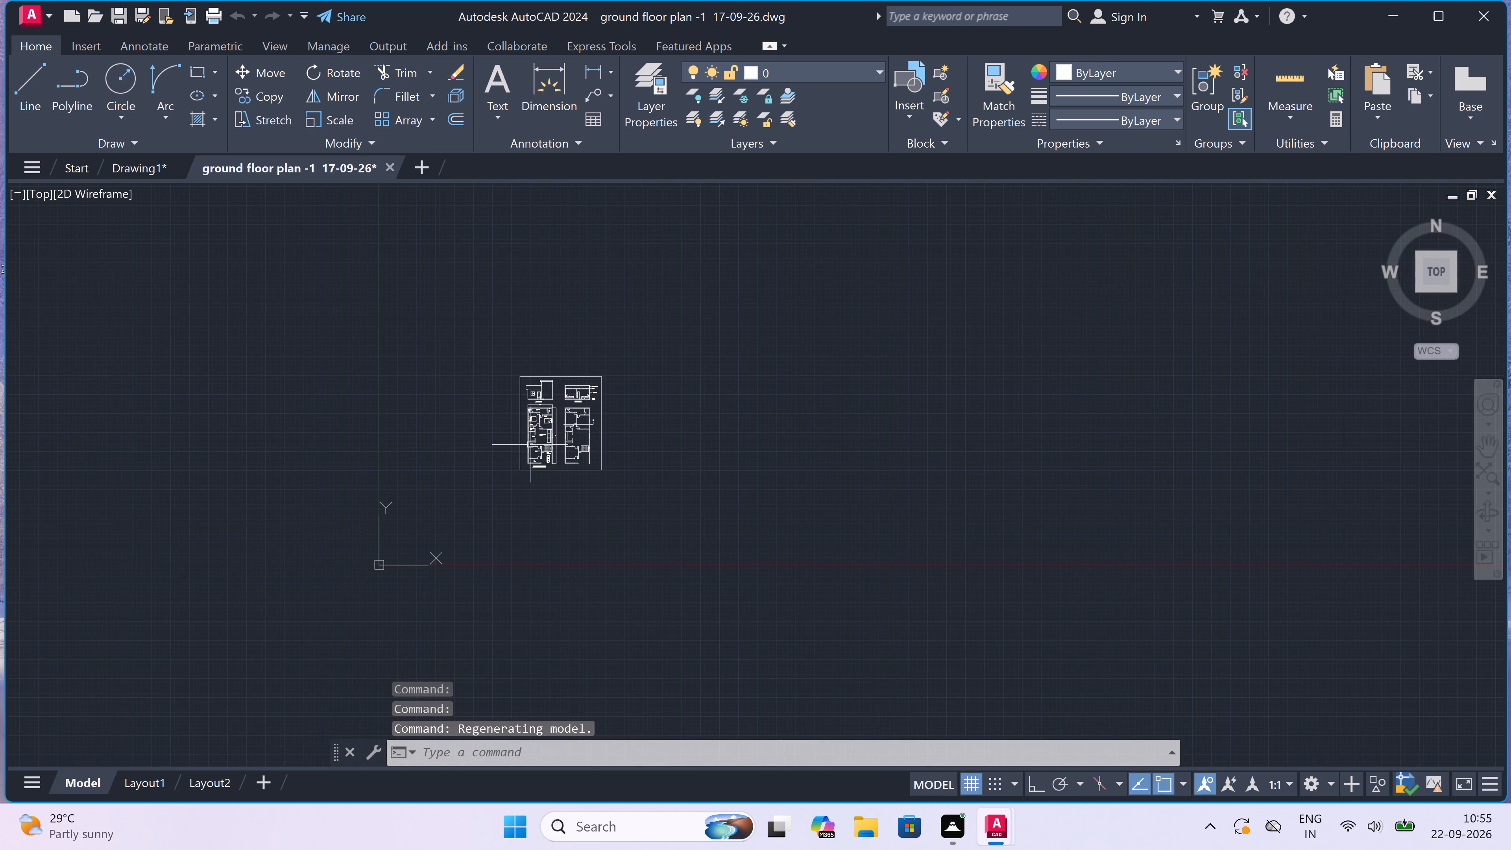
scroll(529, 443, "up", 5)
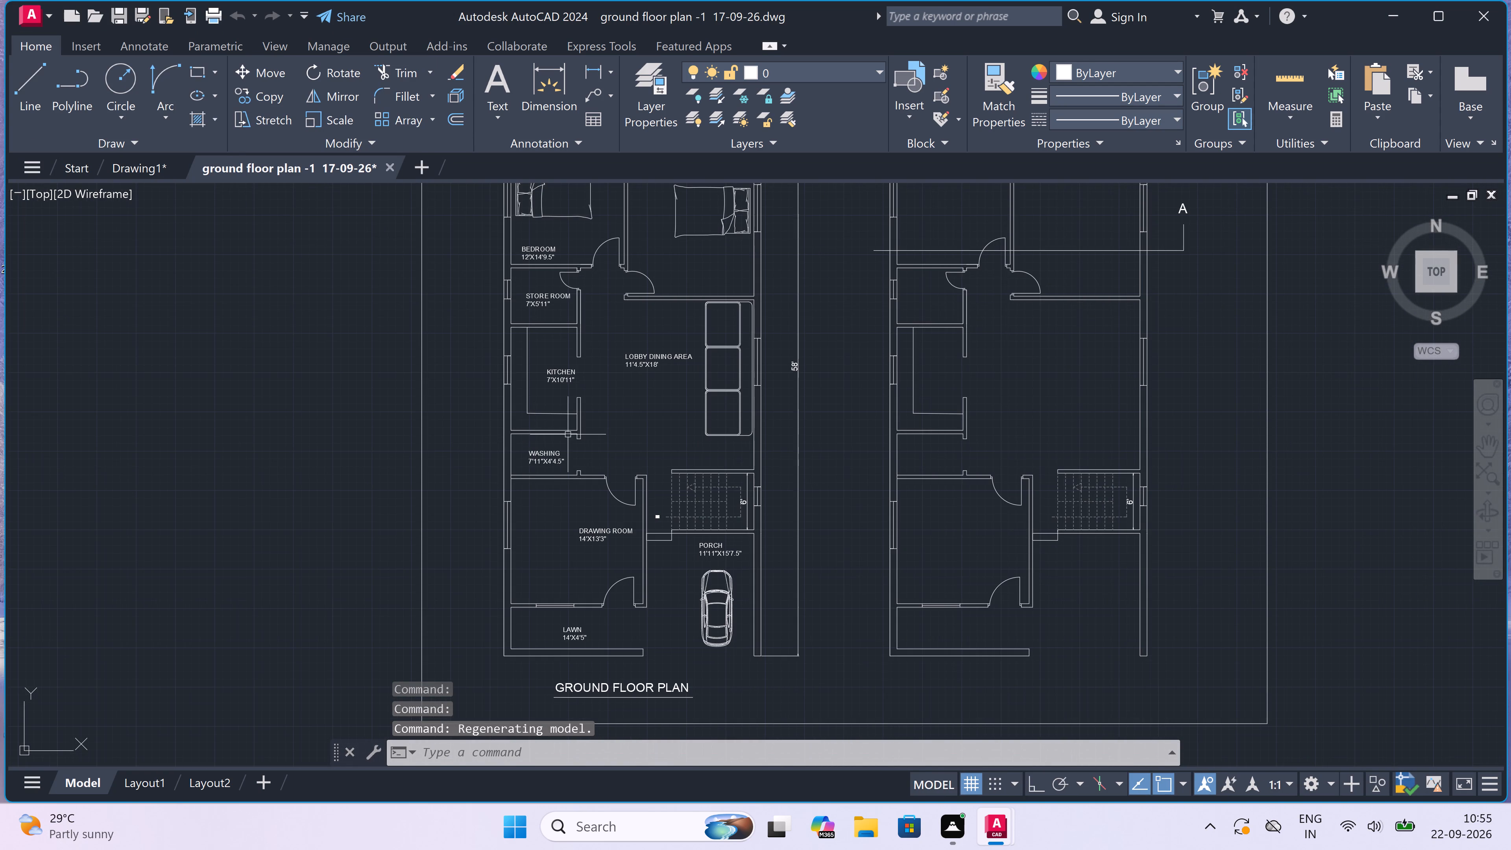
scroll(655, 400, "down", 1)
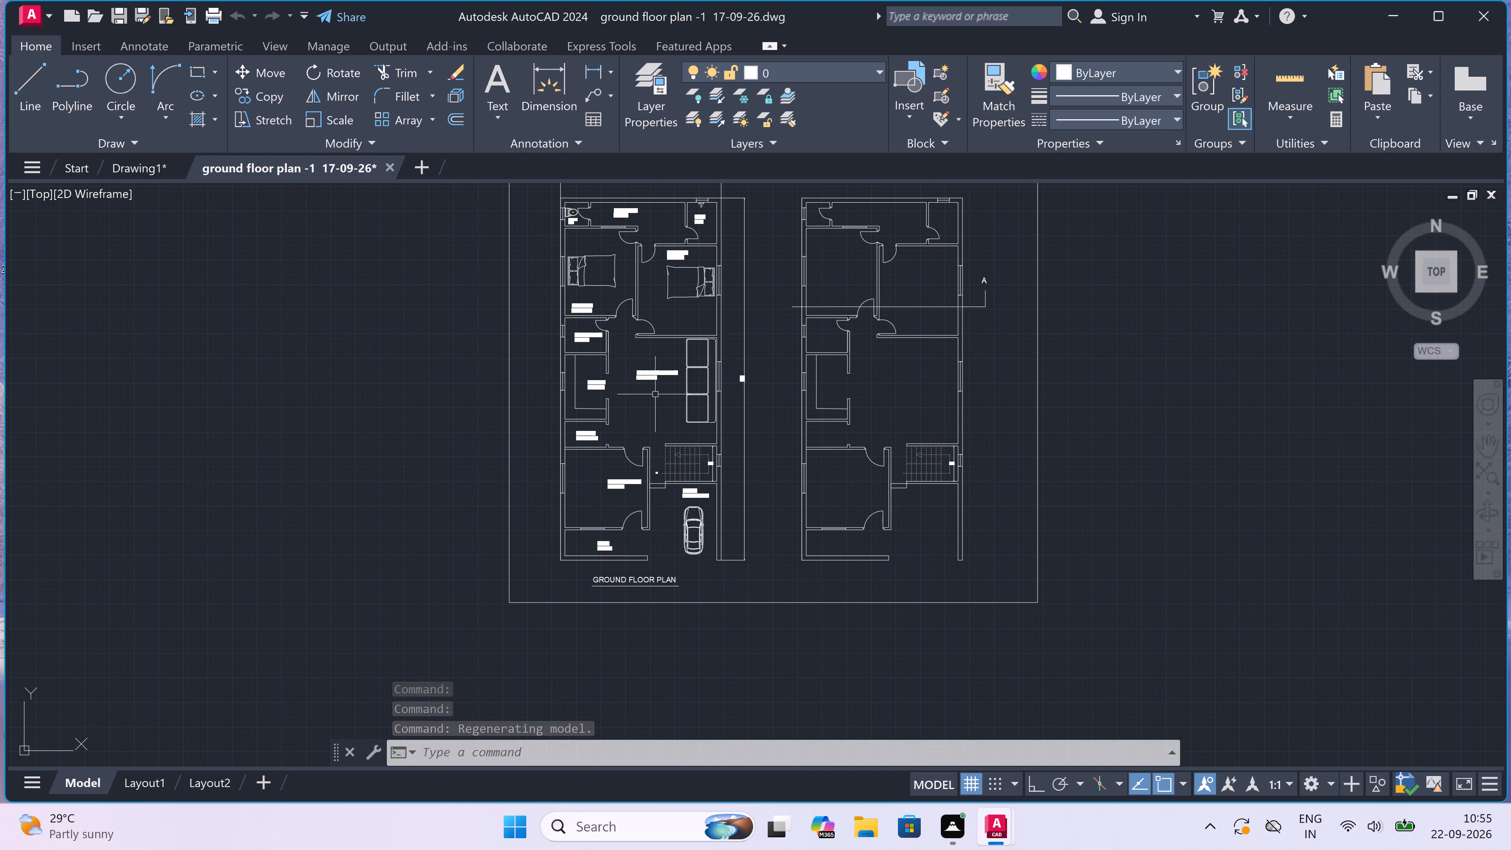
scroll(573, 245, "up", 3)
scroll(641, 281, "up", 1)
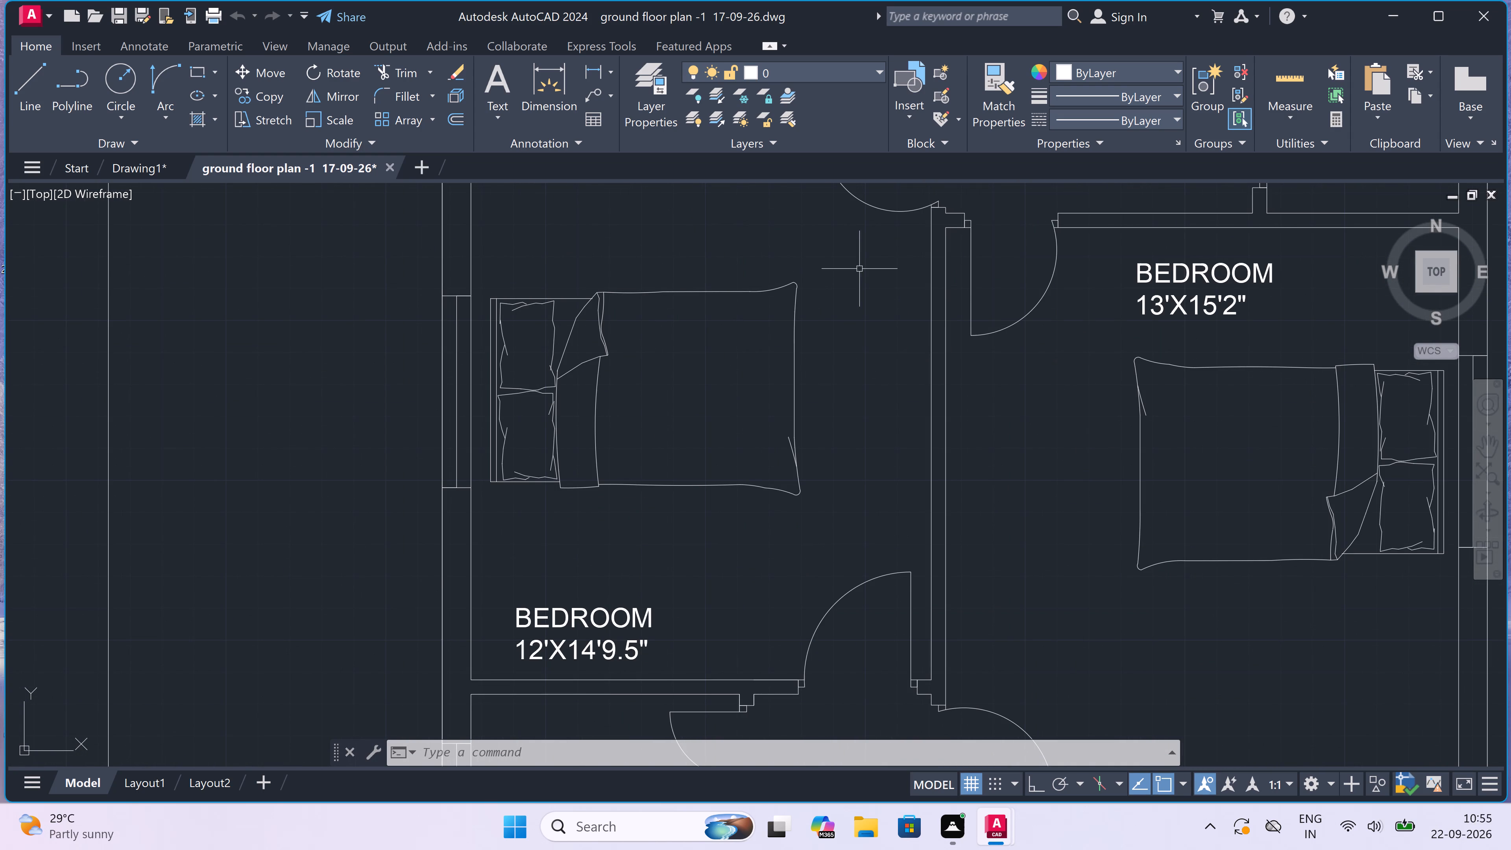
left_click_drag(841, 250, 835, 261)
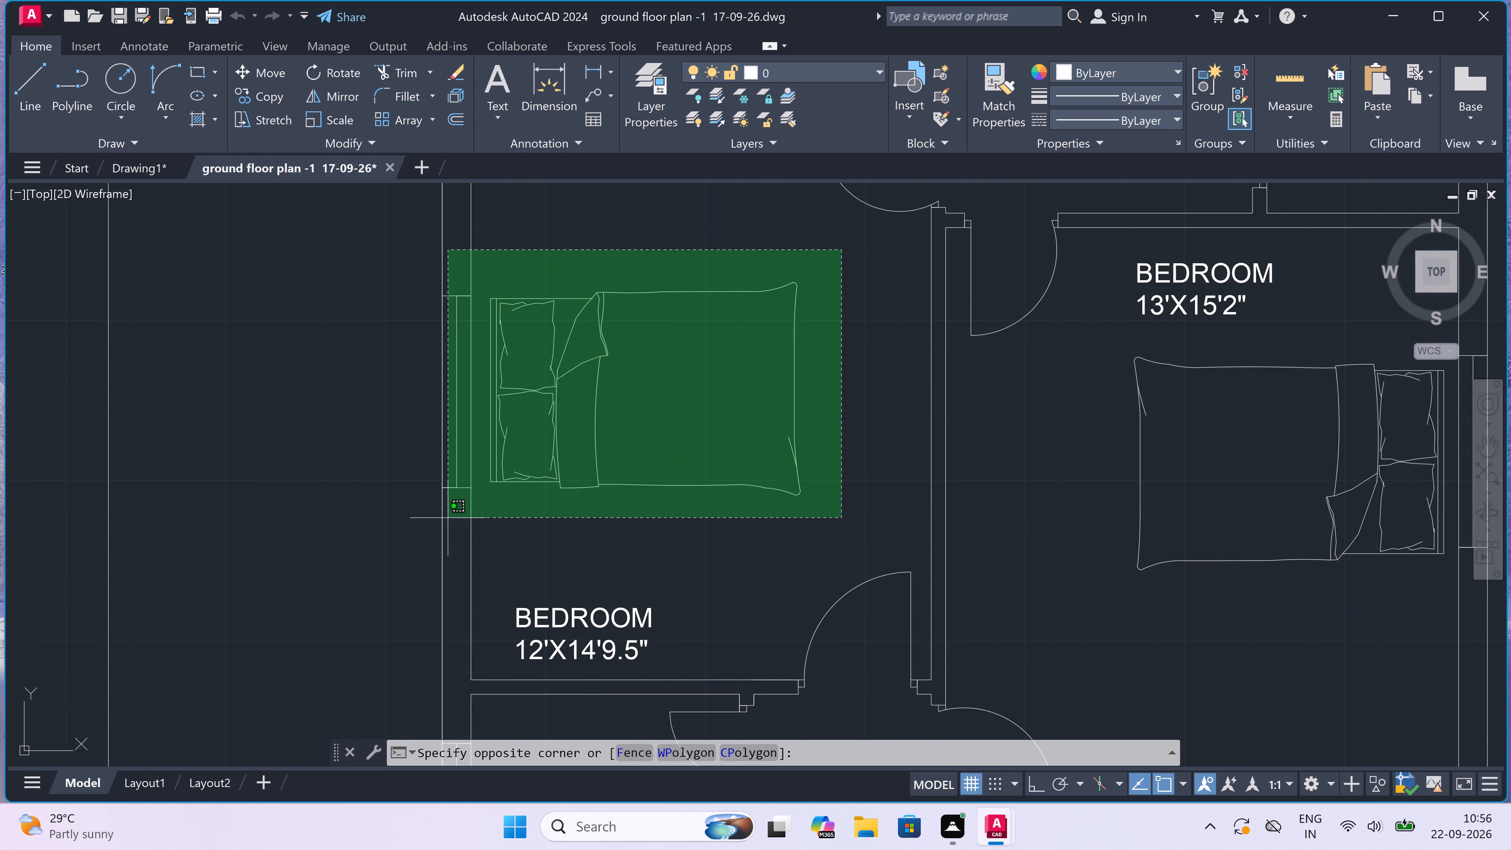
left_click(486, 518)
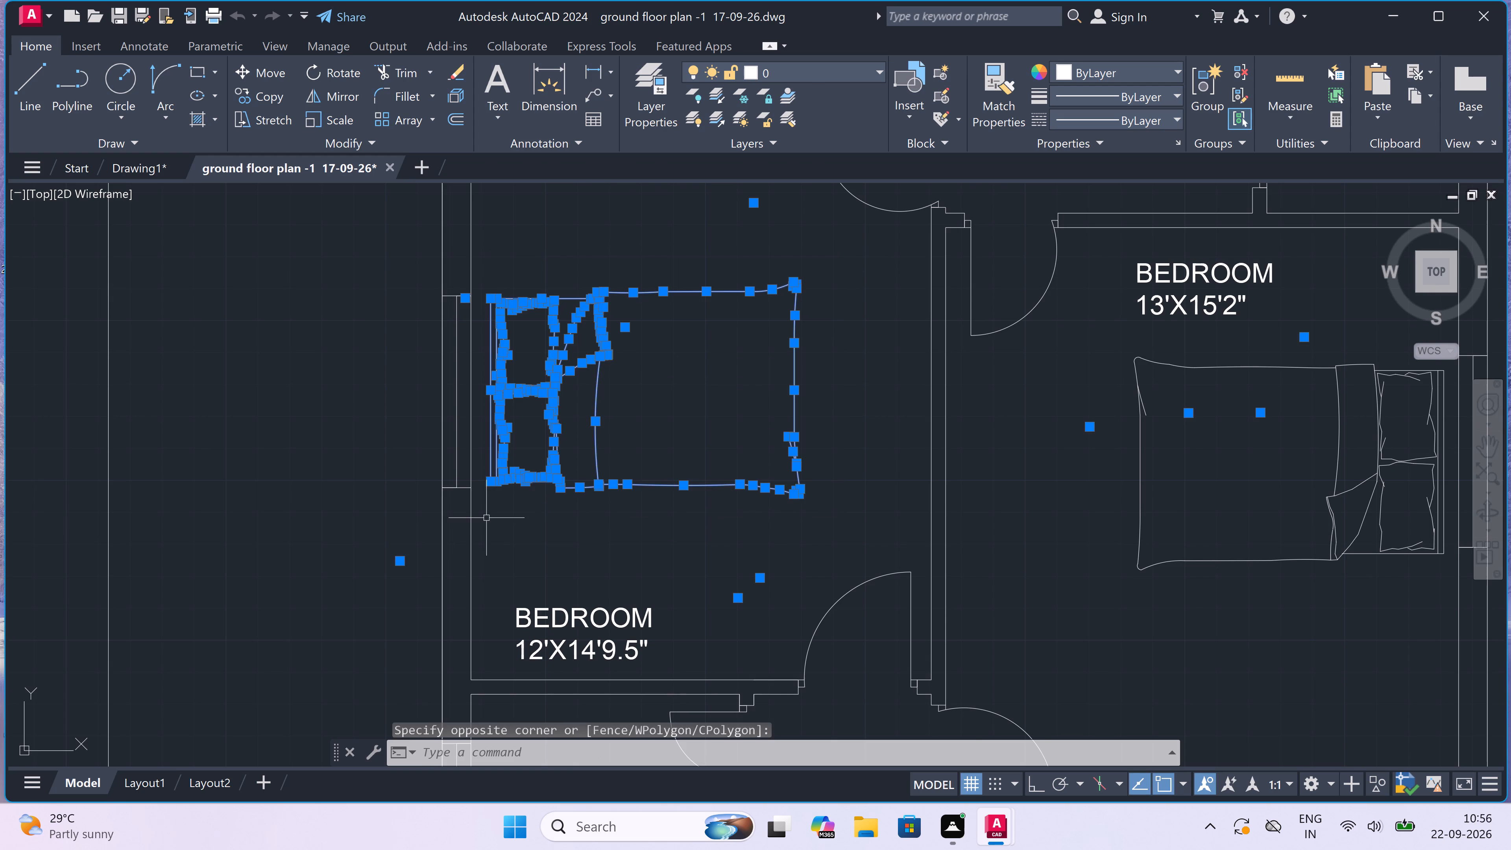
scroll(630, 488, "down", 4)
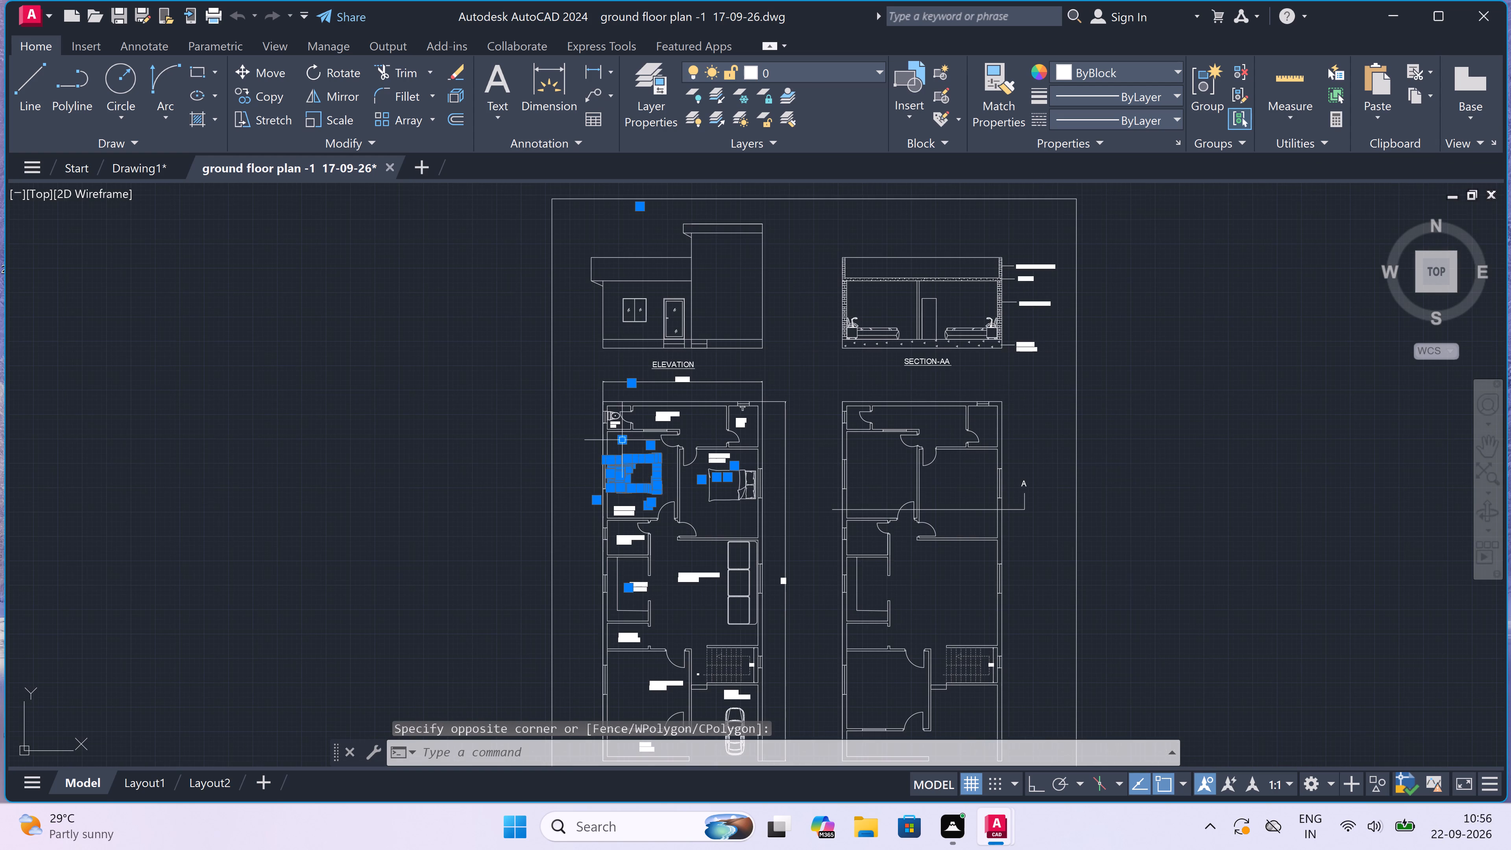
scroll(614, 419, "up", 5)
left_click_drag(593, 384, 587, 390)
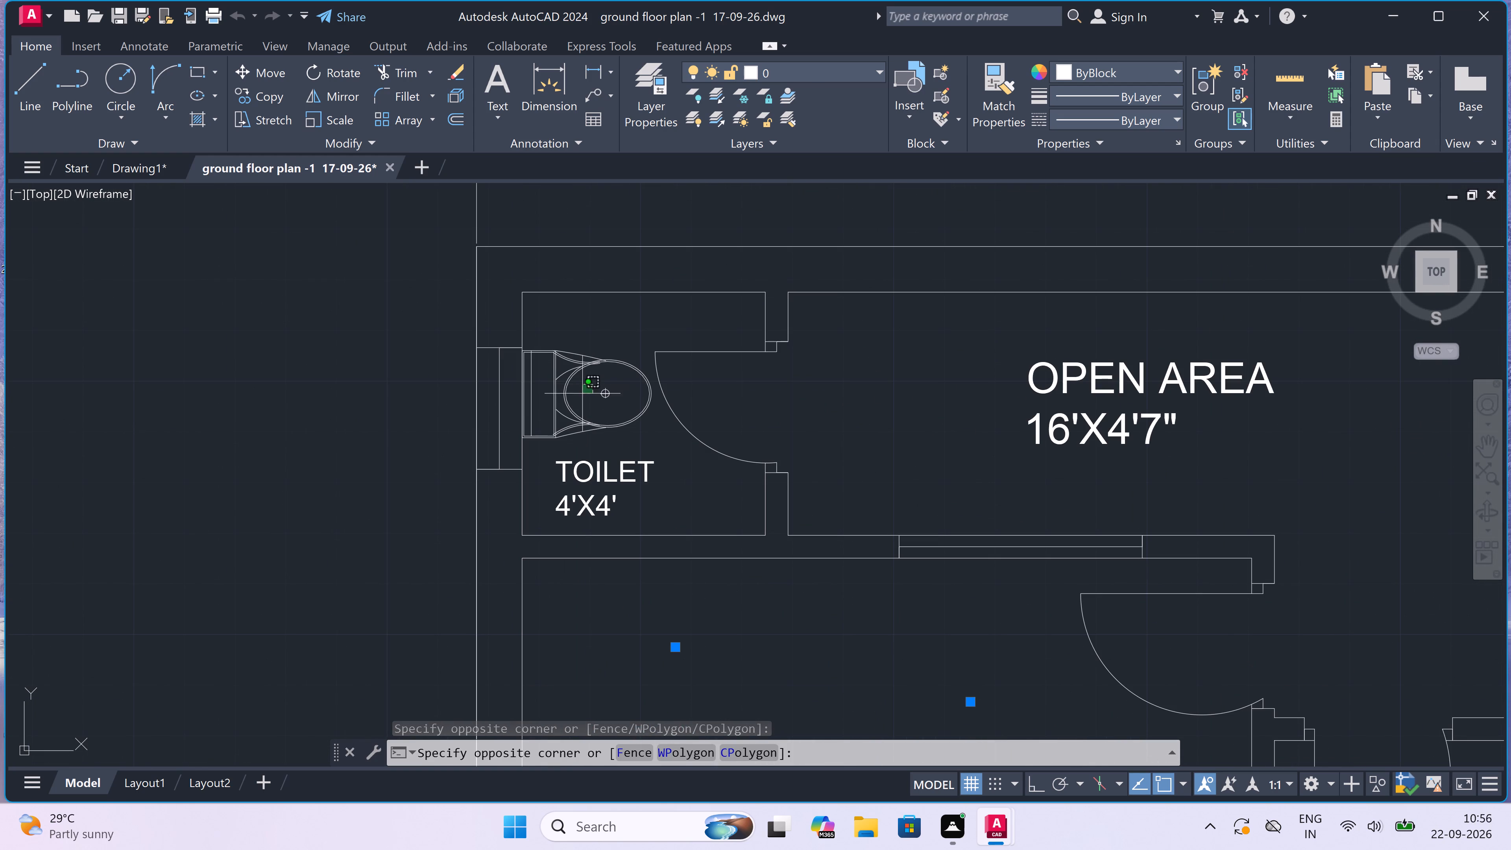
left_click(527, 427)
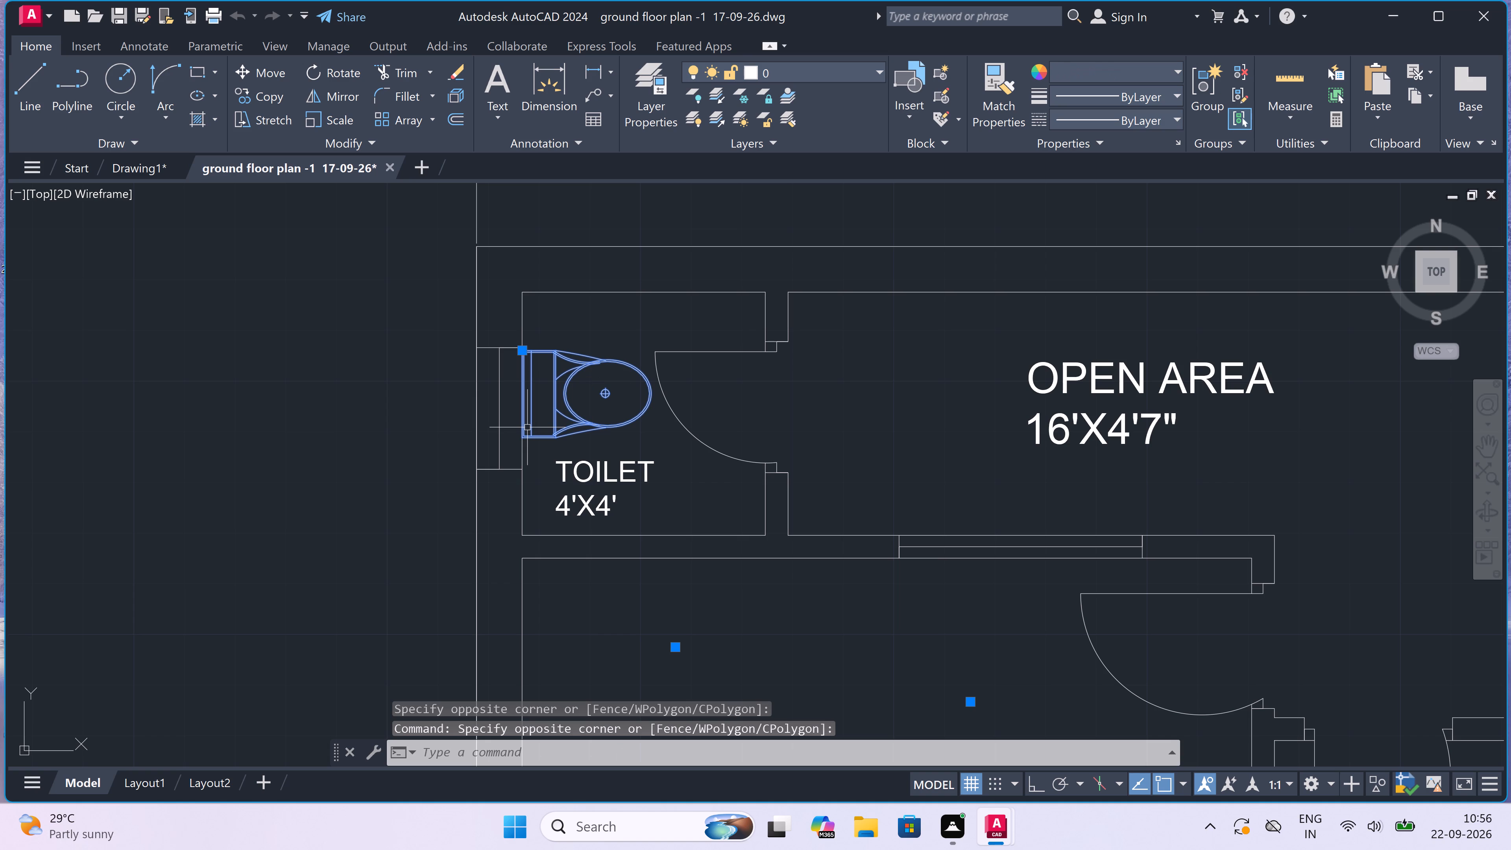
key("ctrl+c")
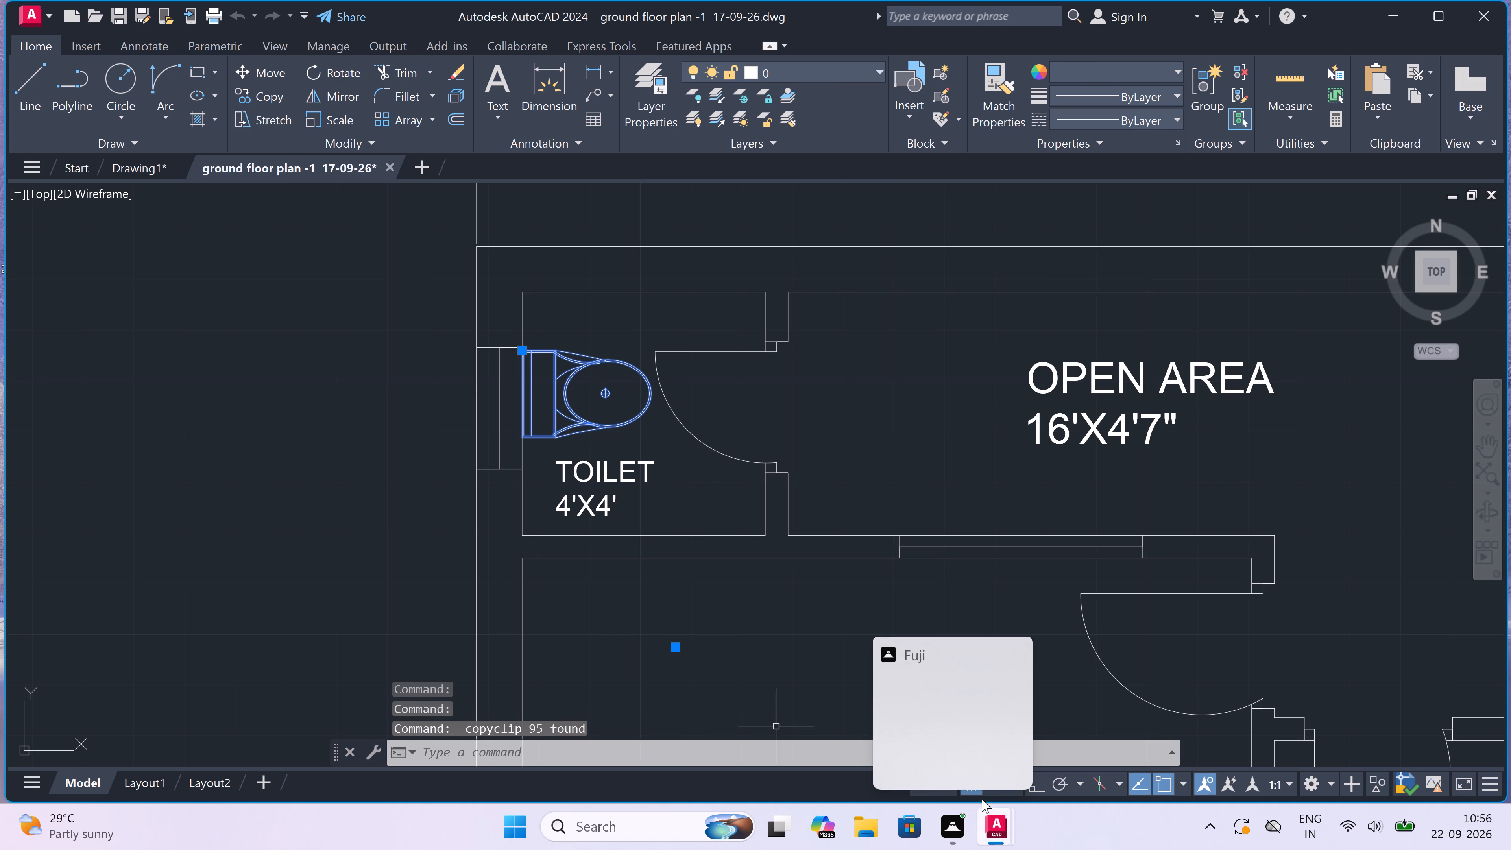
Switch to Drawing1 and paste the bed and WC in the empty space outside the border, beside the ground floor plan.
left_click(944, 752)
left_click_drag(943, 752, 938, 745)
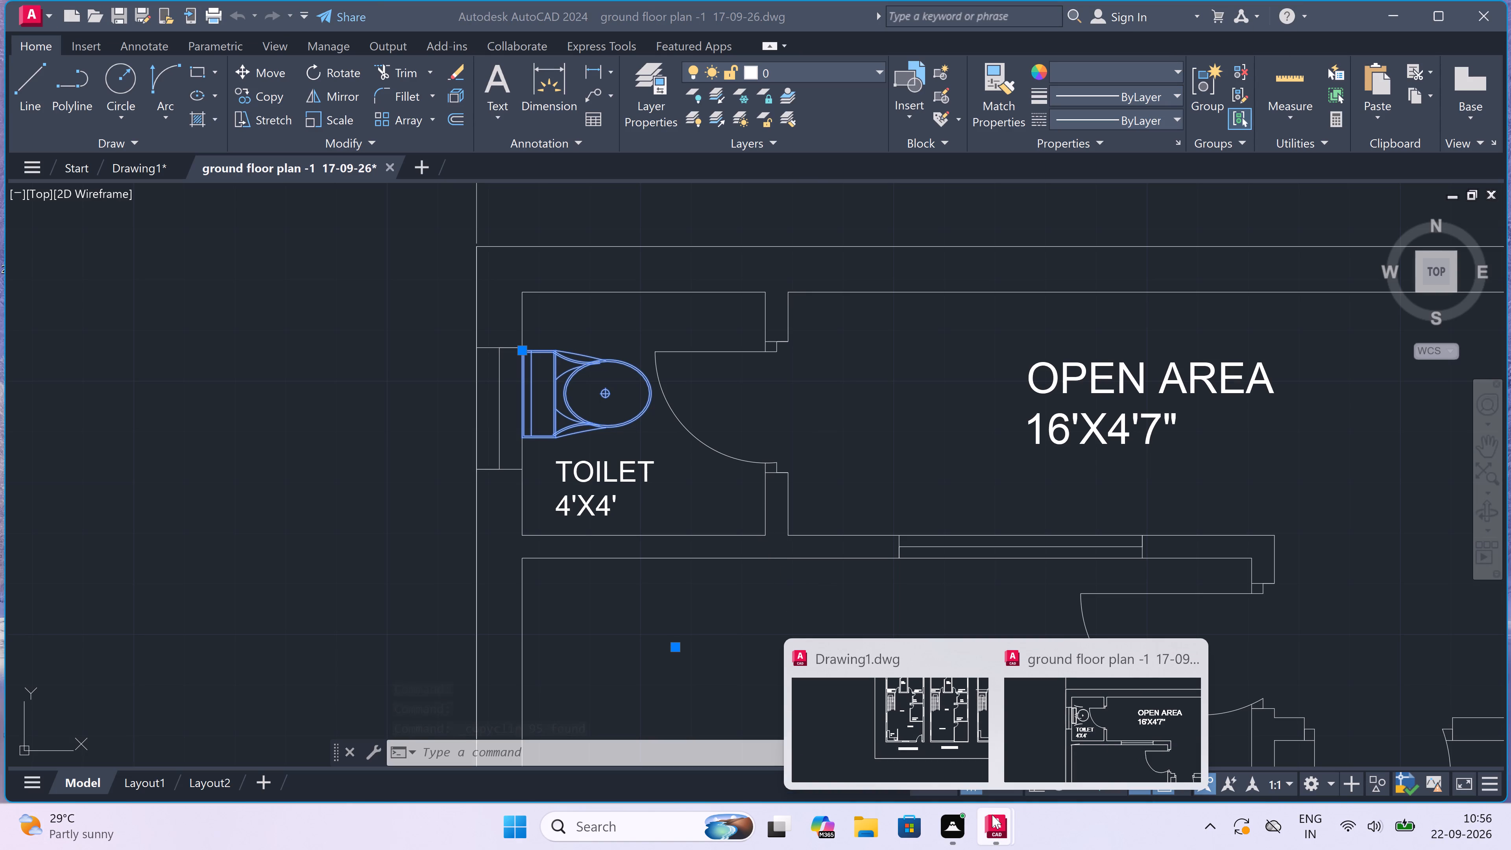
left_click(922, 709)
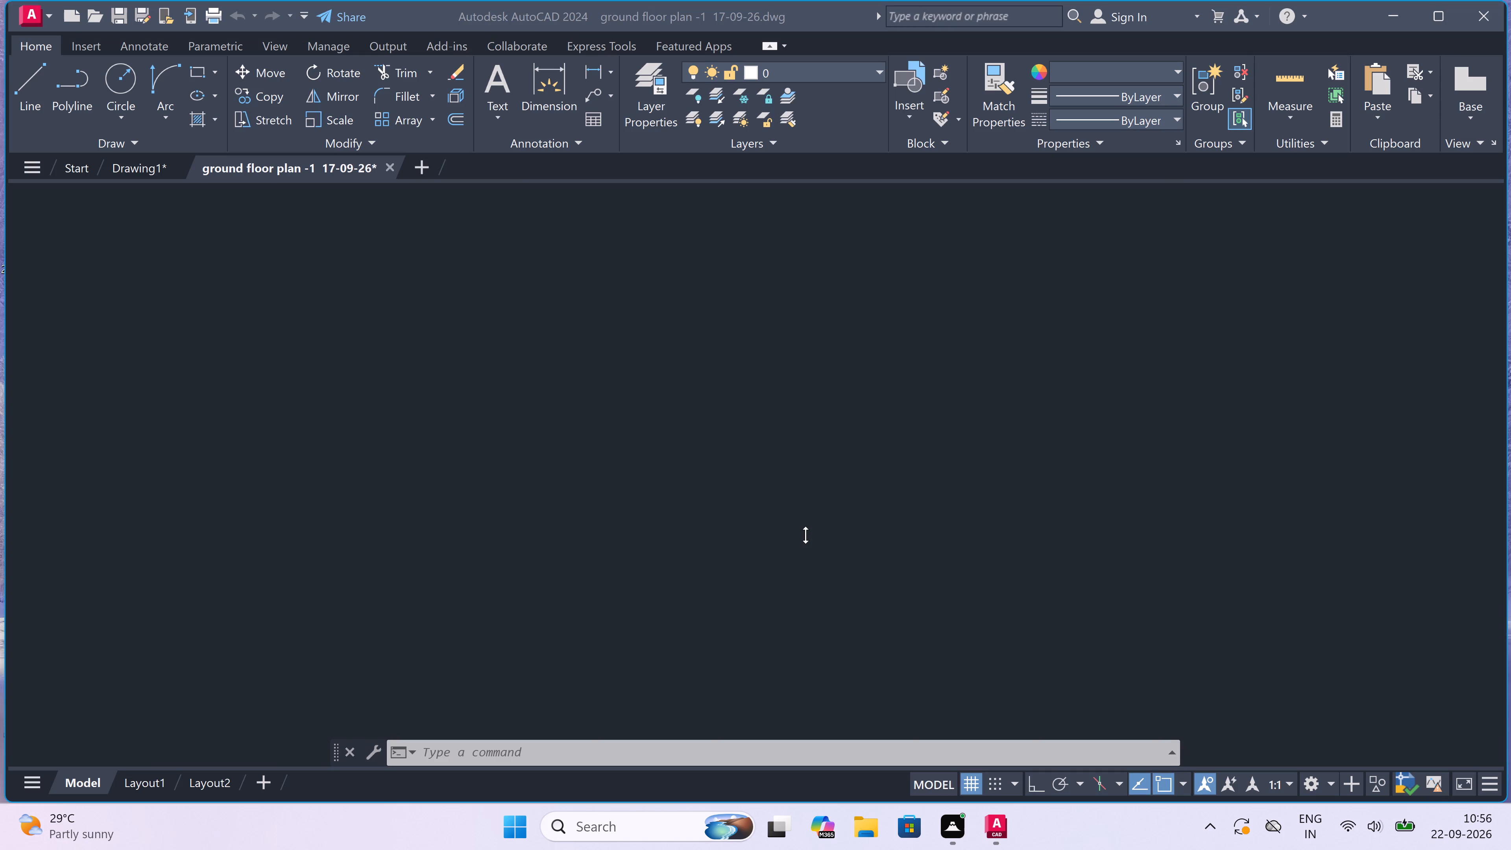
key("ctrl+v")
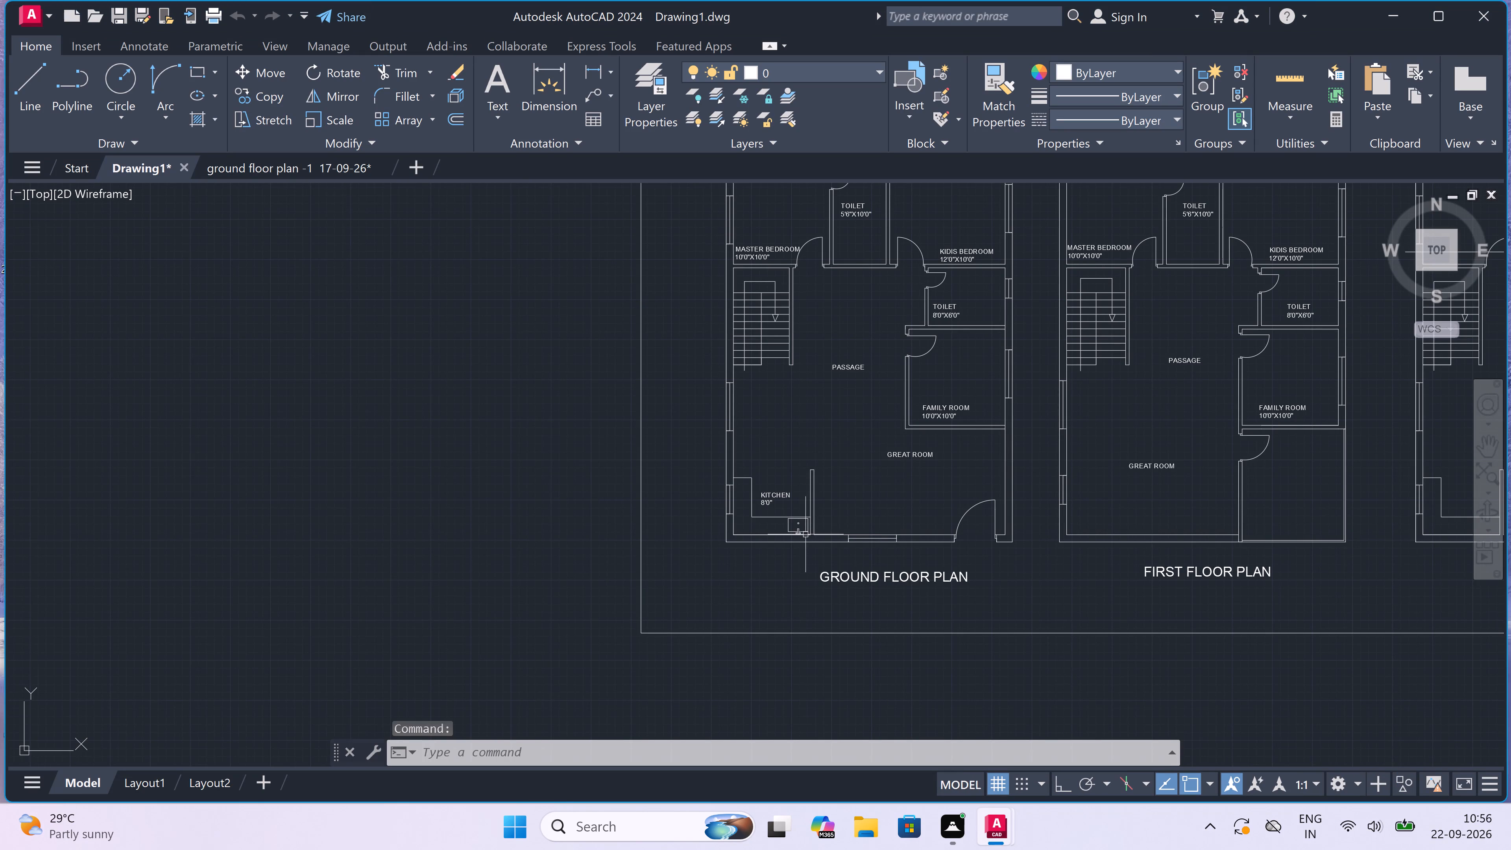
scroll(603, 522, "down", 2)
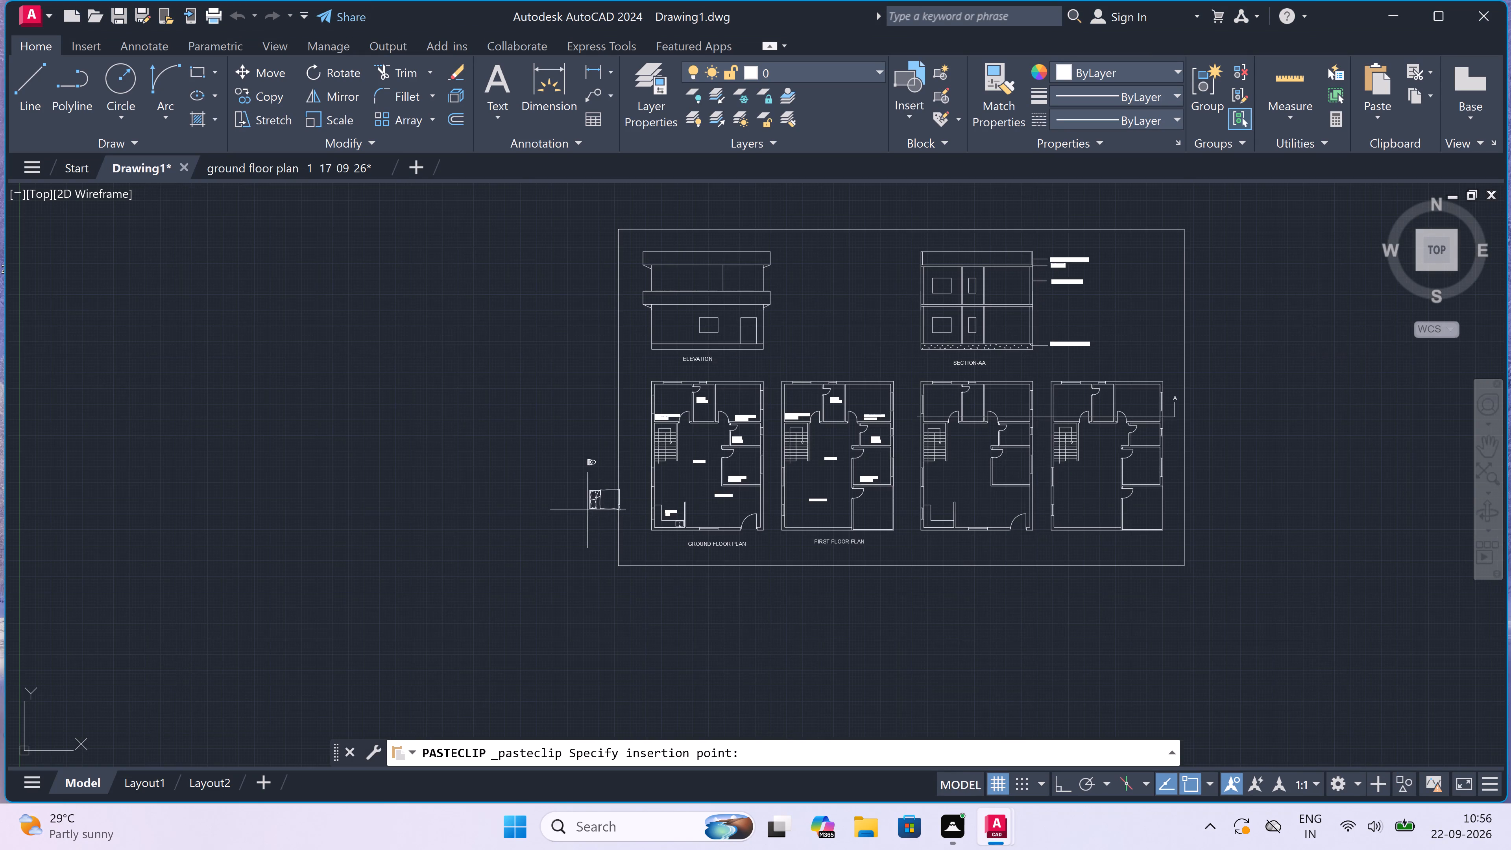
scroll(577, 499, "up", 3)
left_click(577, 499)
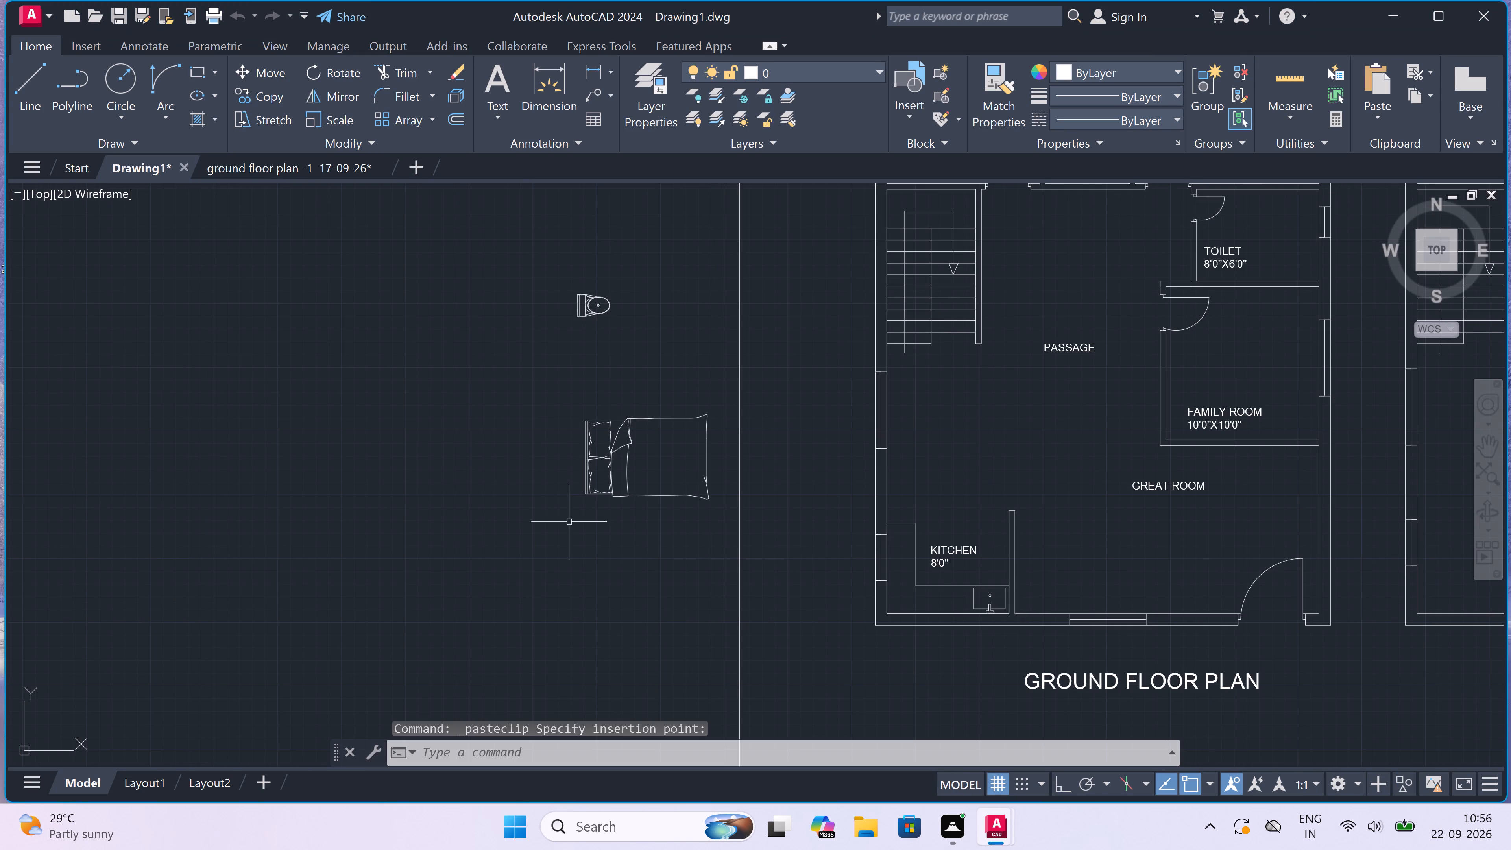
Rotate the pasted bed 90 degrees clockwise about its headboard corner with ortho on, so the headboard faces up.
left_click(715, 401)
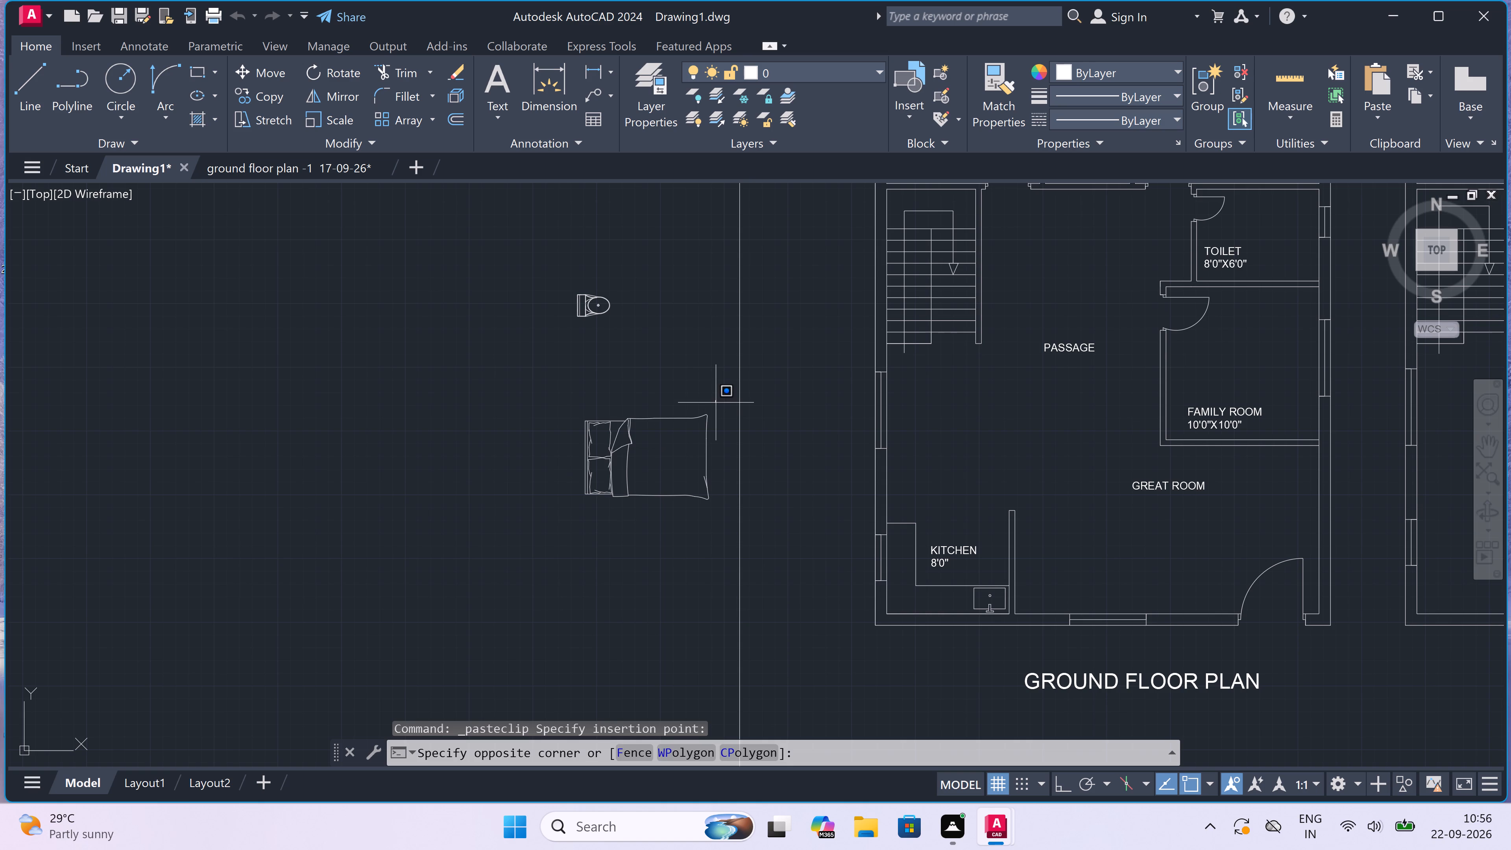
left_click(501, 583)
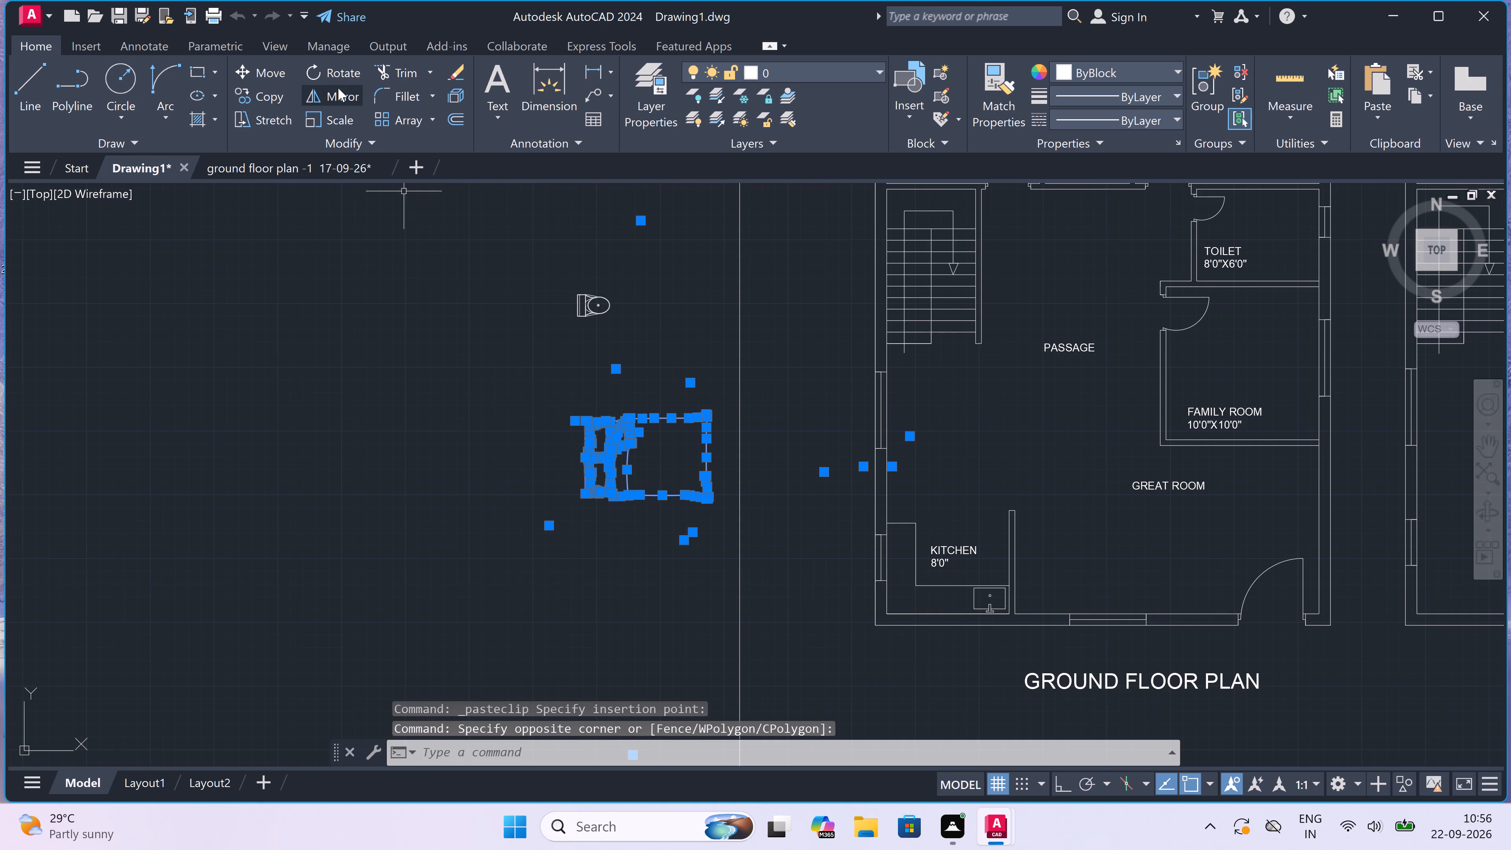
left_click(332, 73)
left_click(597, 491)
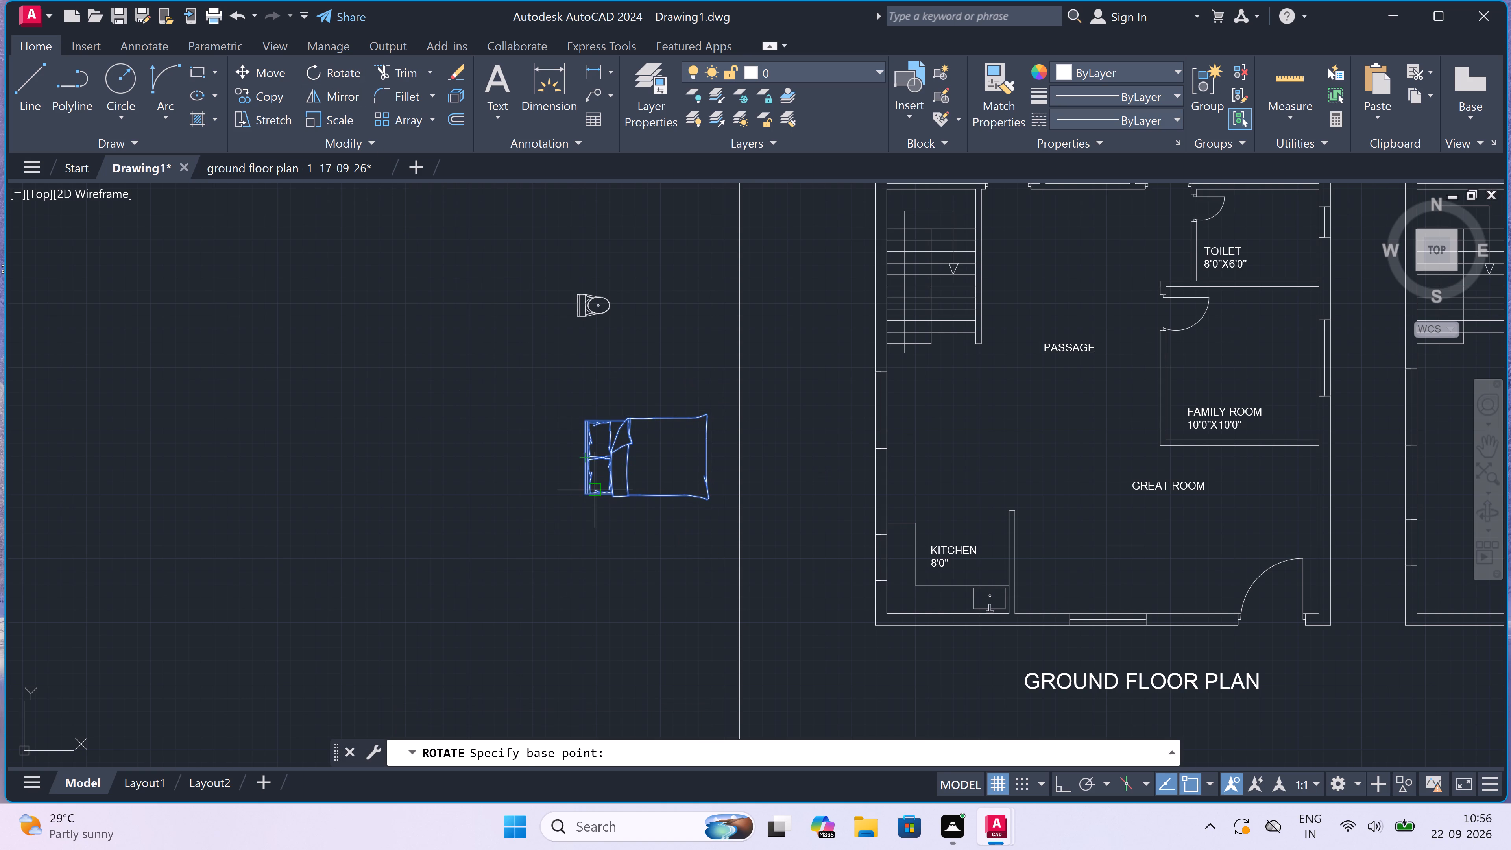
key("F8")
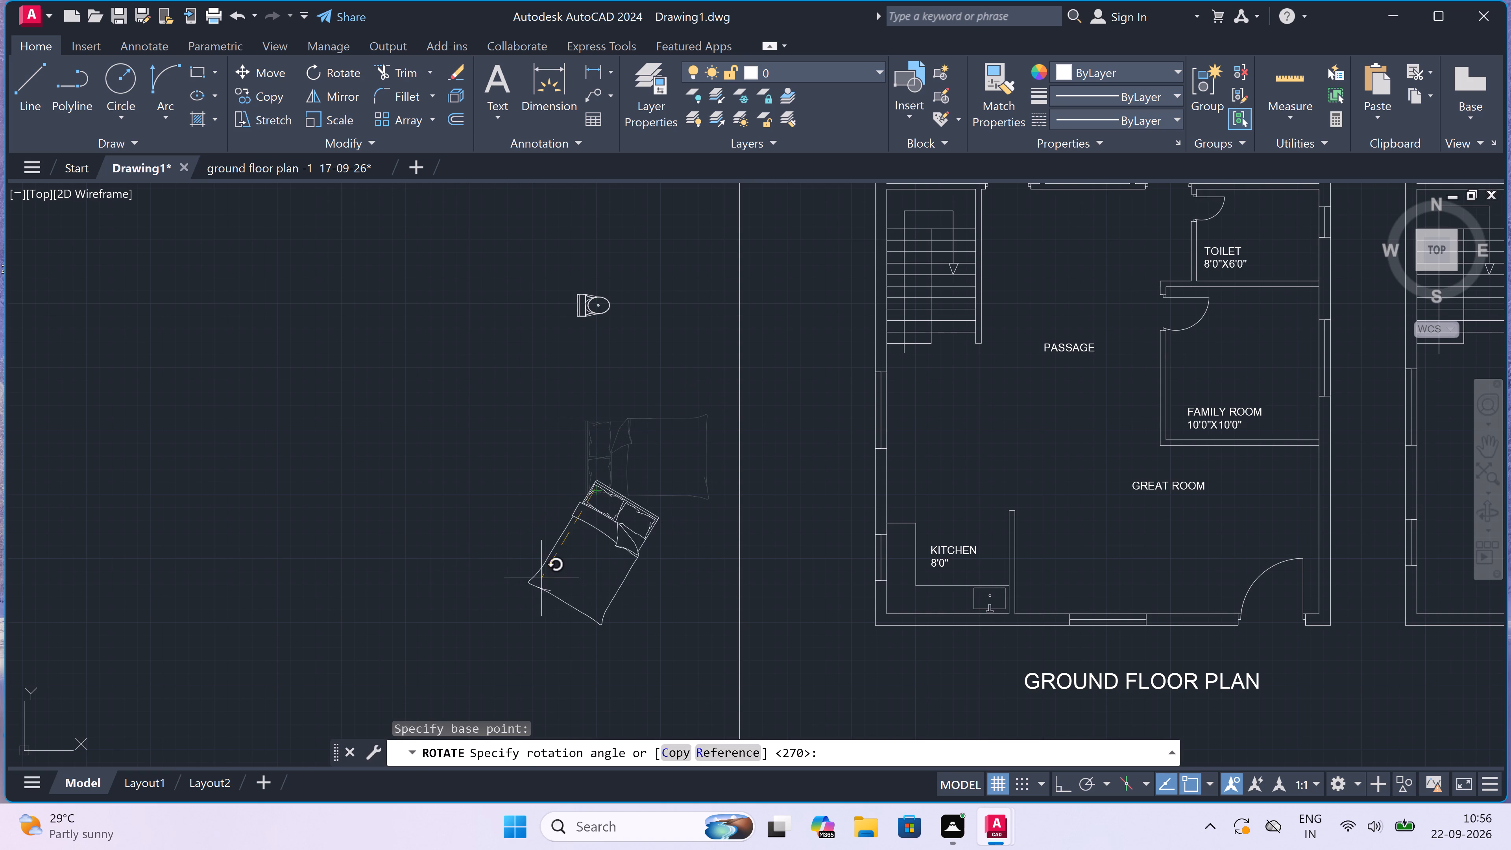
left_click(606, 593)
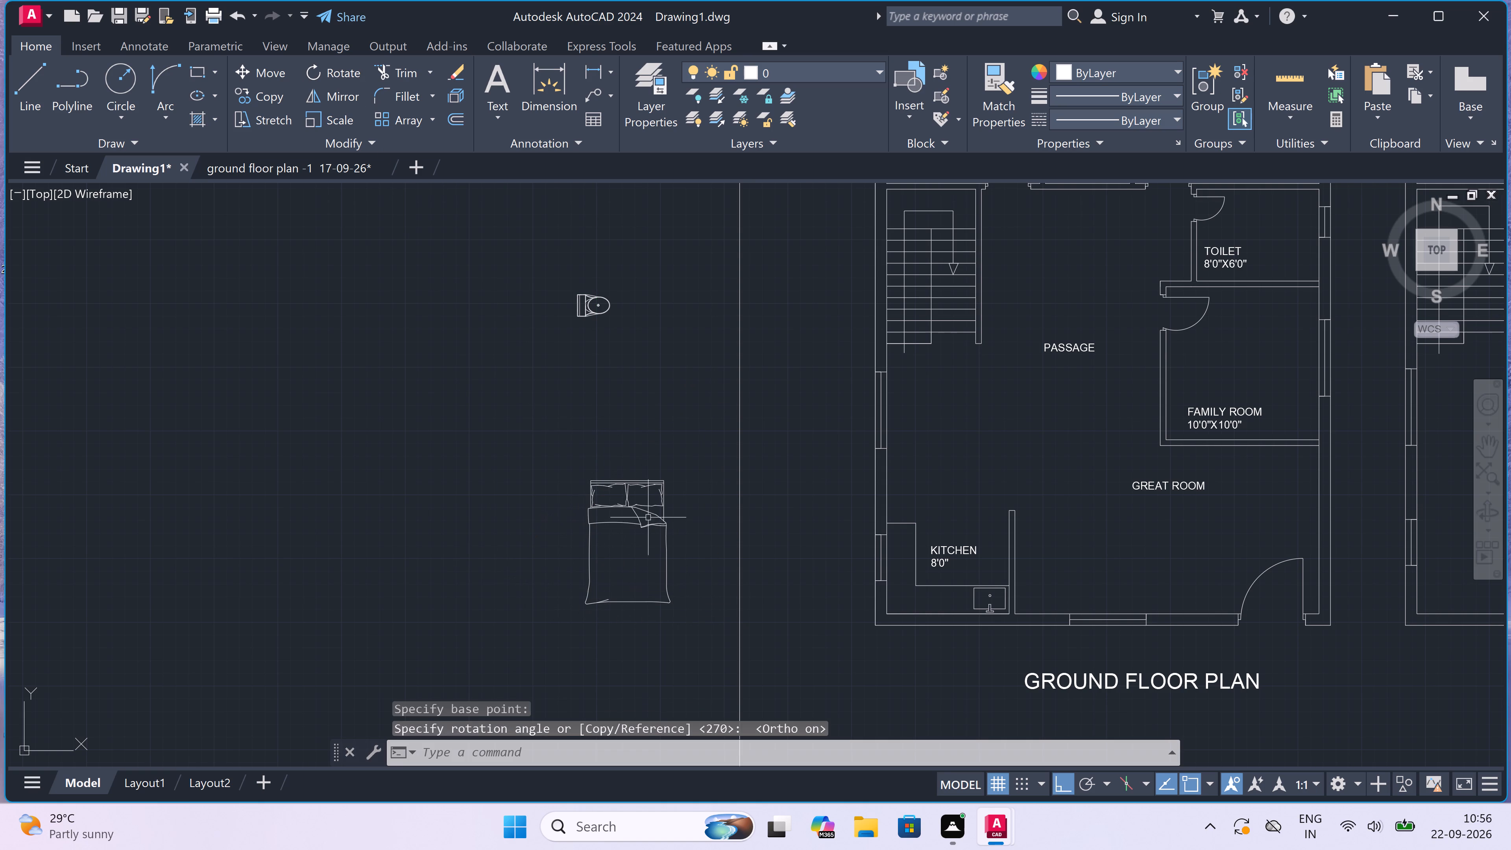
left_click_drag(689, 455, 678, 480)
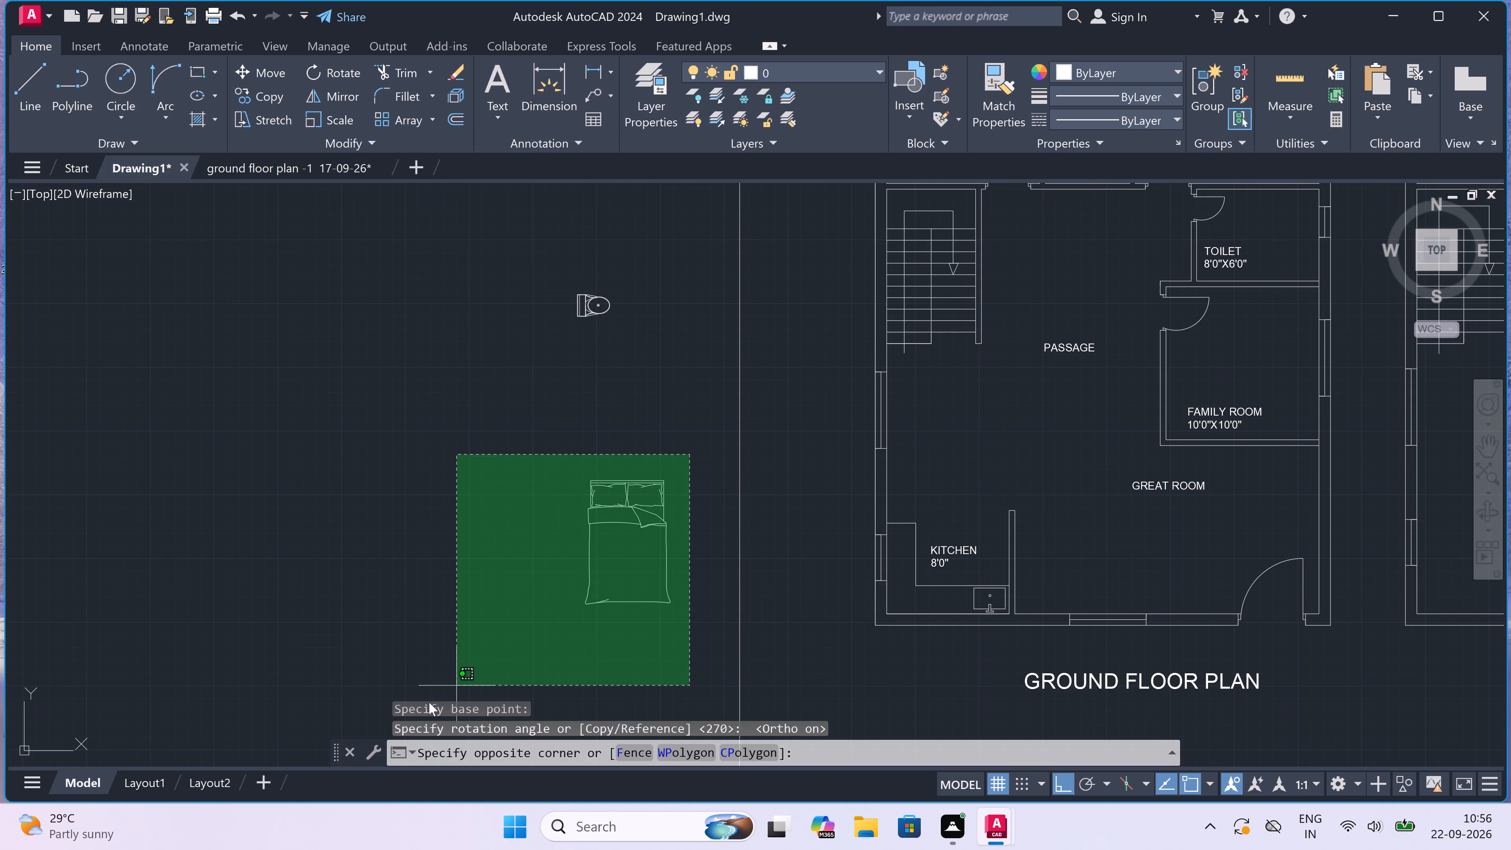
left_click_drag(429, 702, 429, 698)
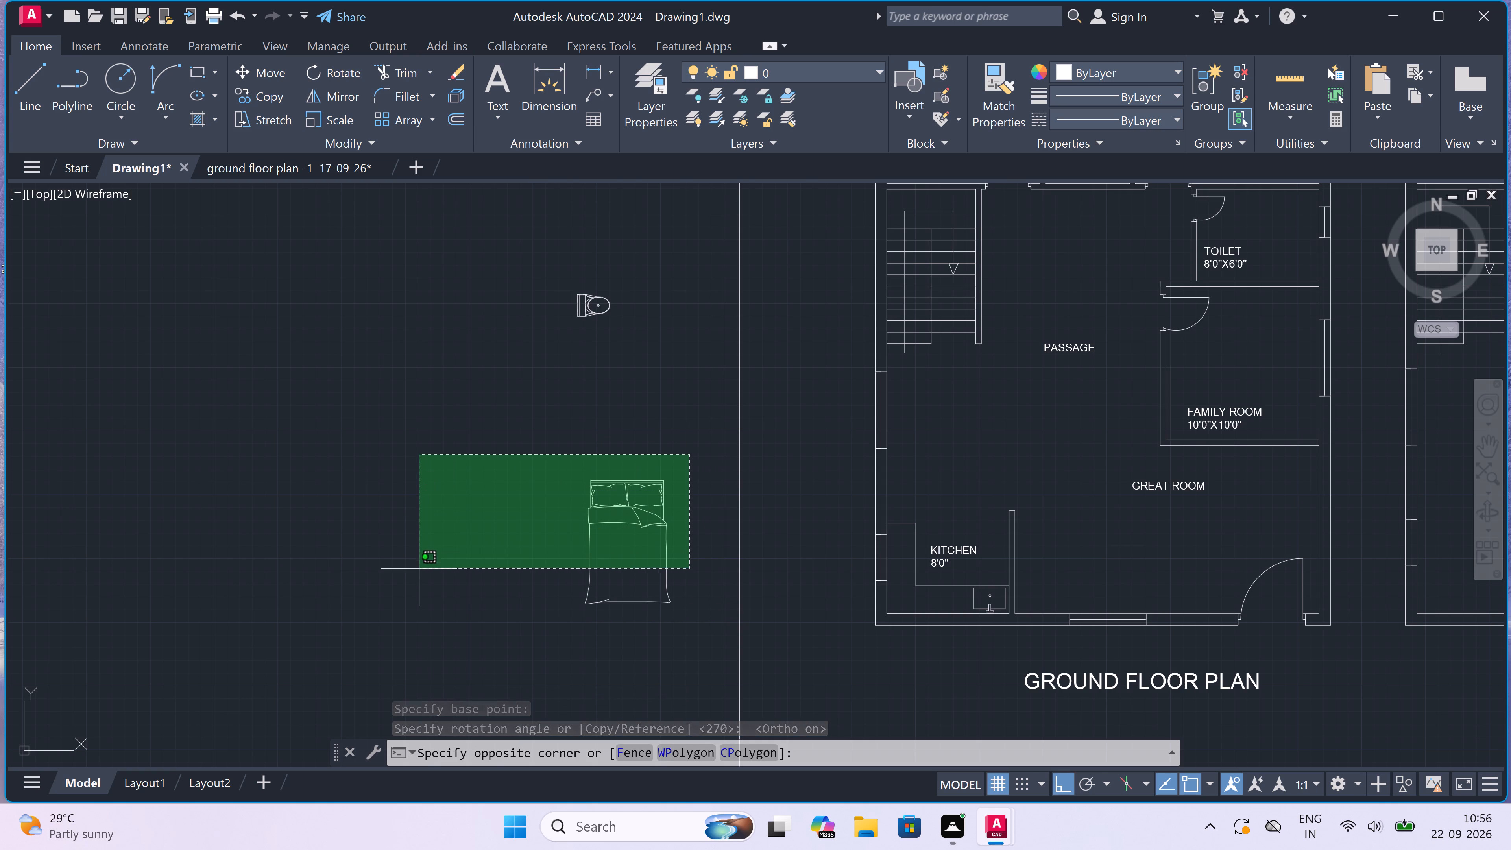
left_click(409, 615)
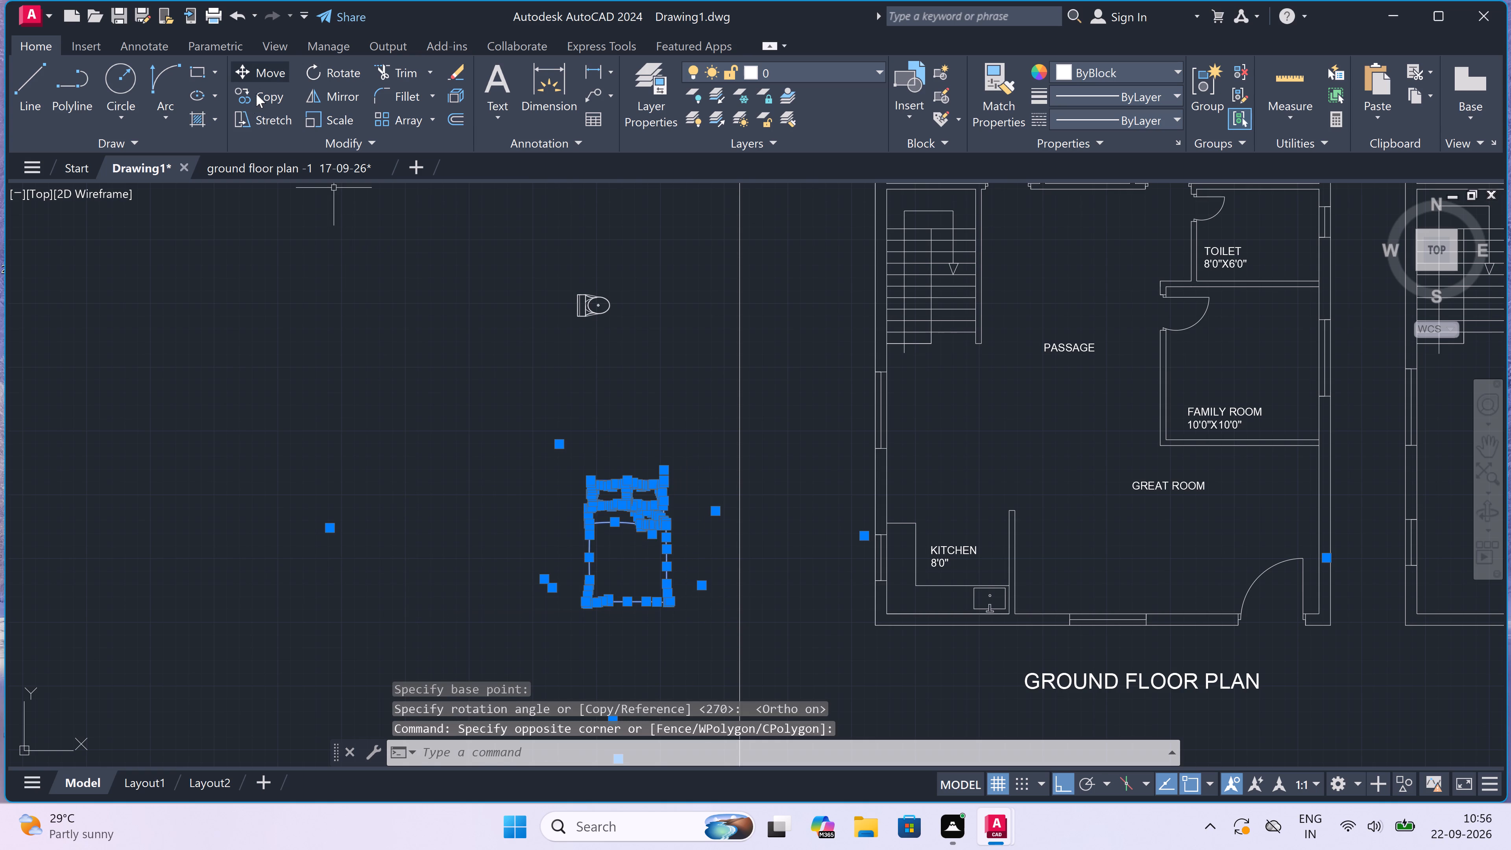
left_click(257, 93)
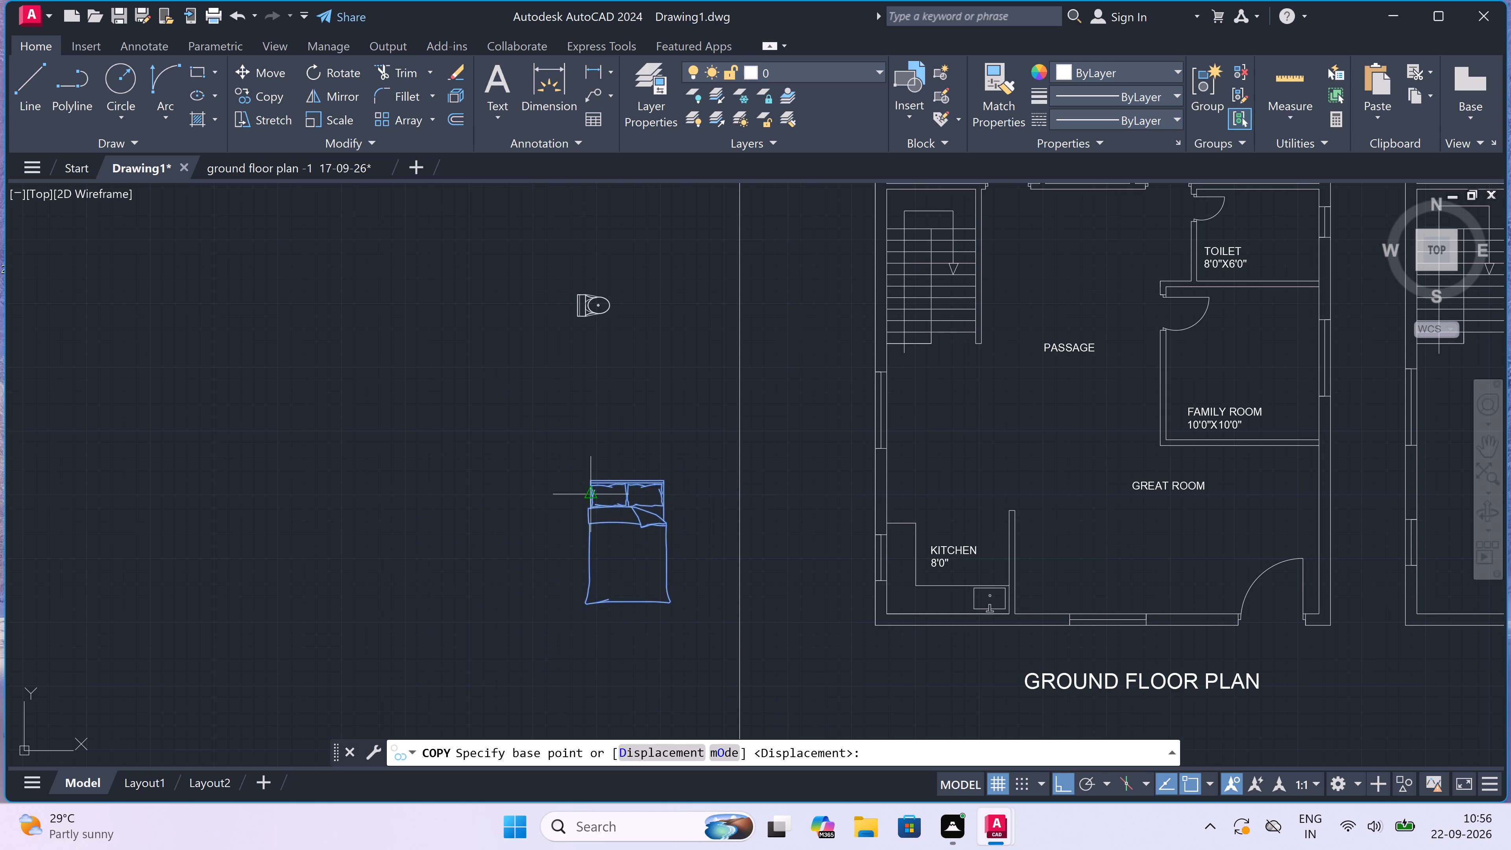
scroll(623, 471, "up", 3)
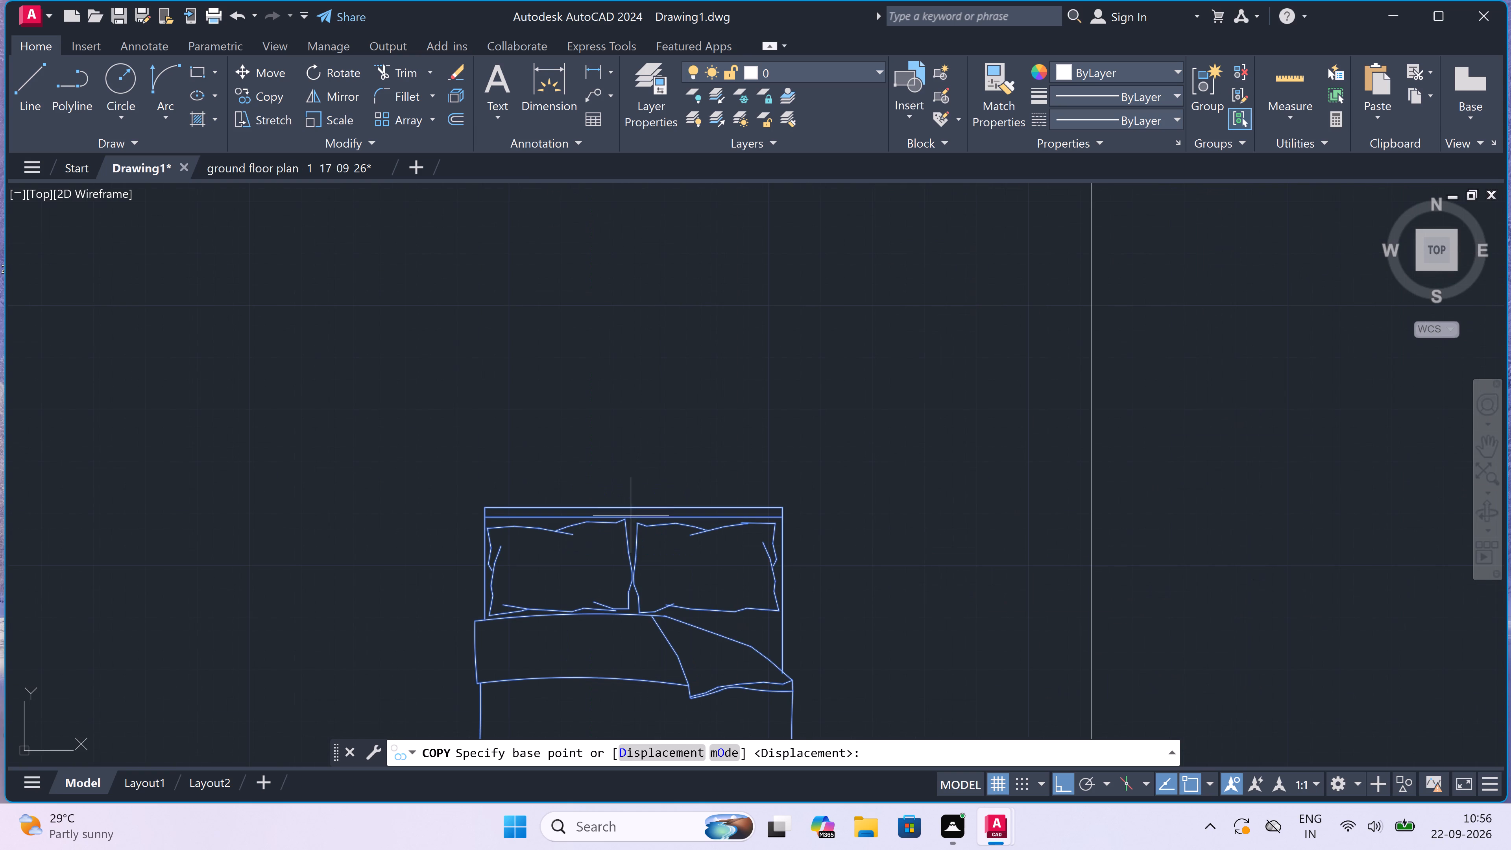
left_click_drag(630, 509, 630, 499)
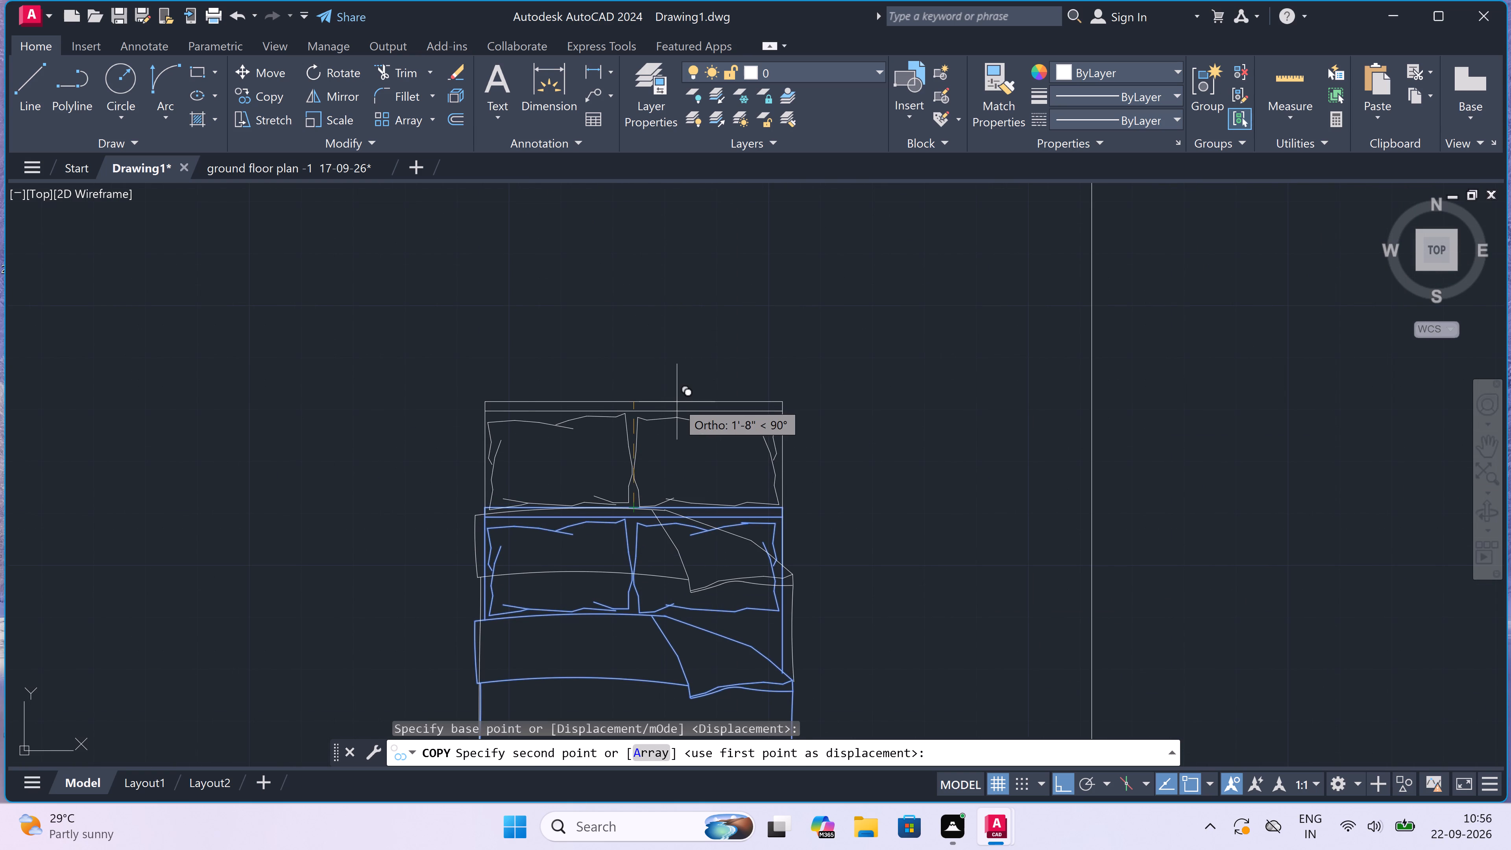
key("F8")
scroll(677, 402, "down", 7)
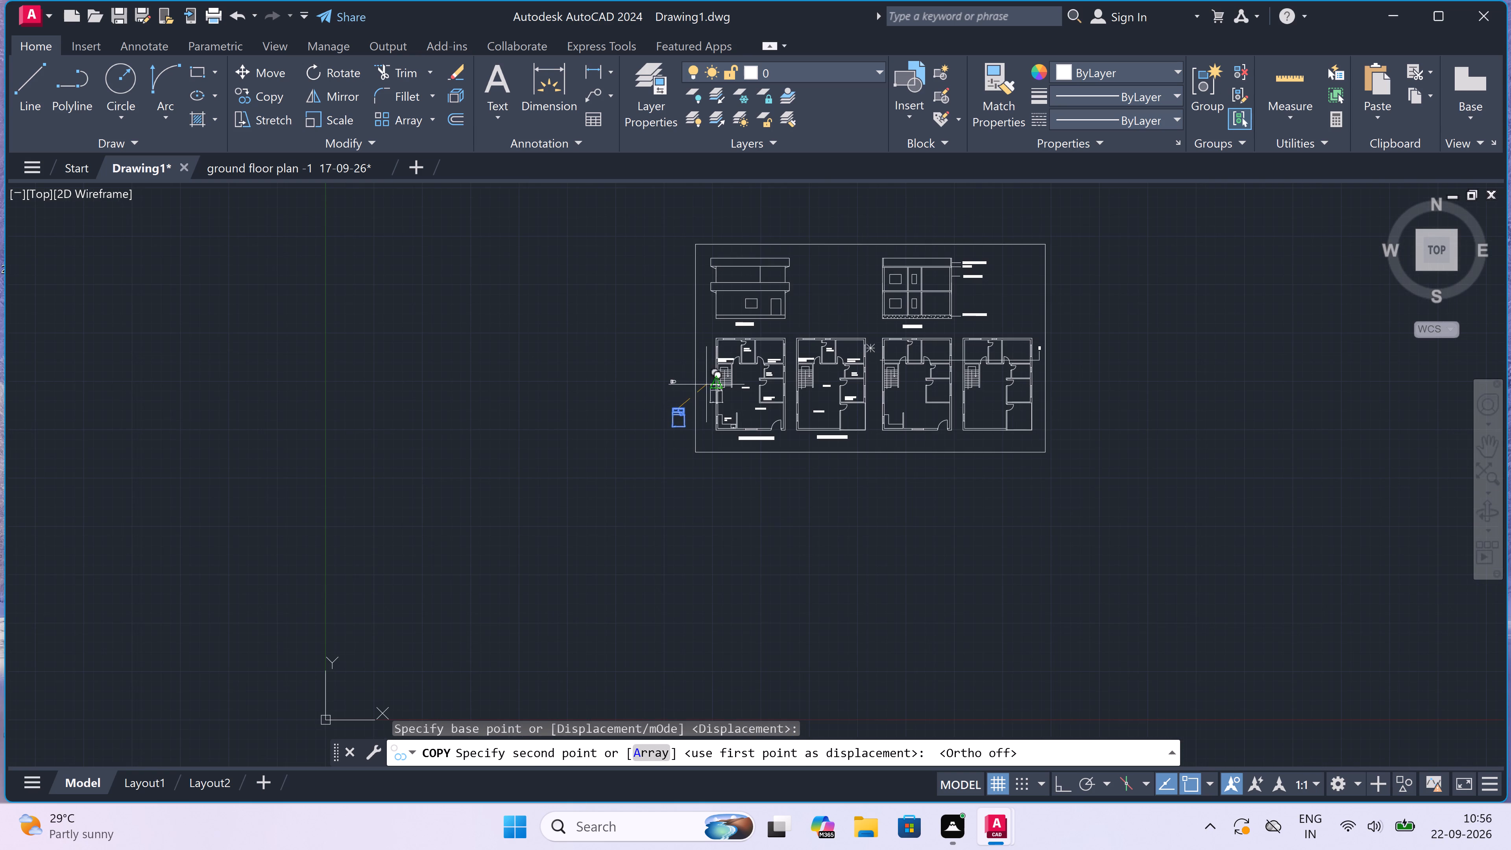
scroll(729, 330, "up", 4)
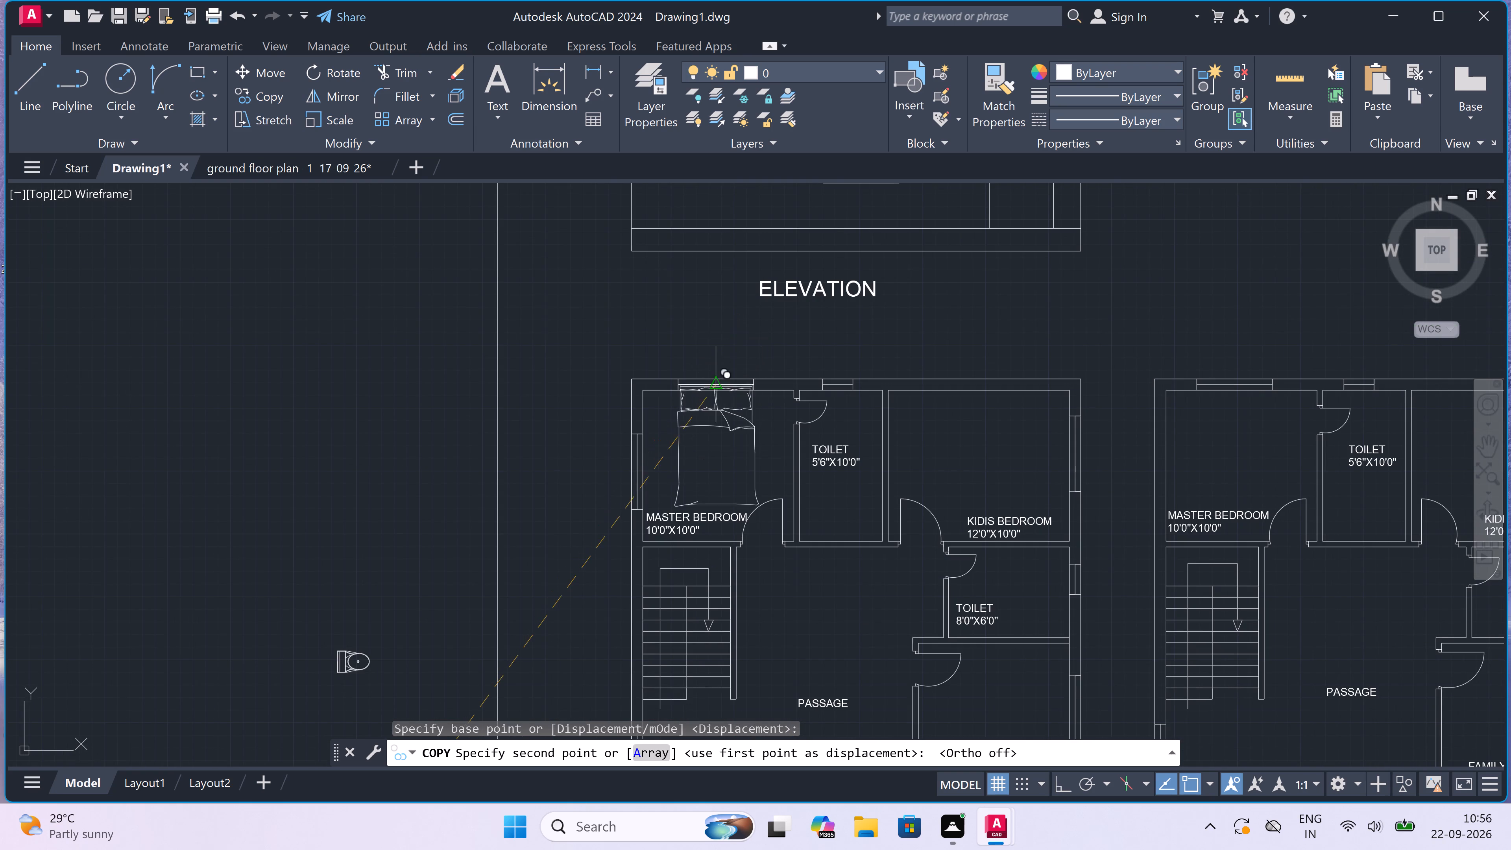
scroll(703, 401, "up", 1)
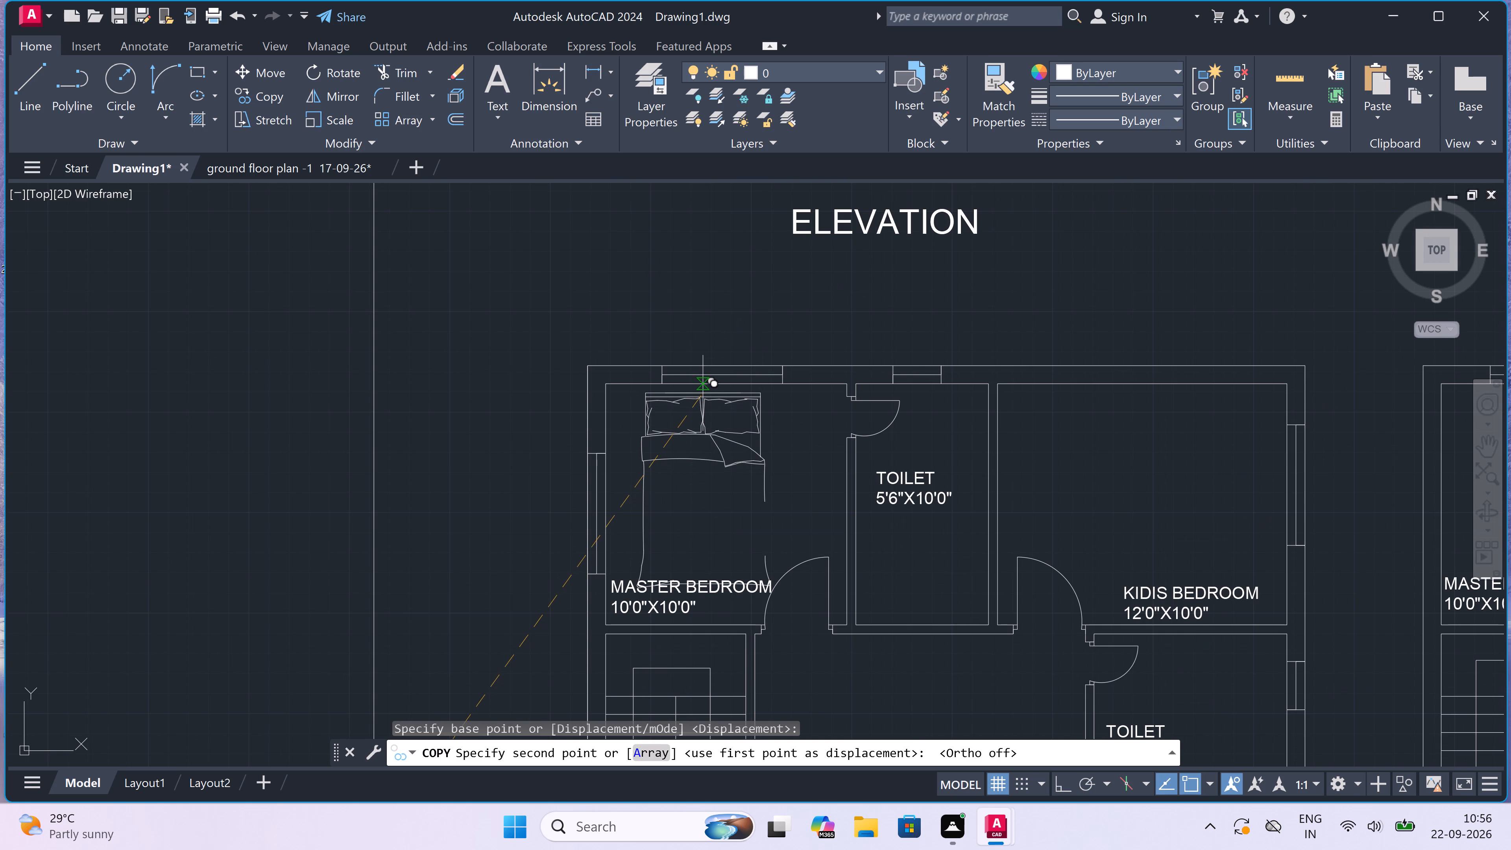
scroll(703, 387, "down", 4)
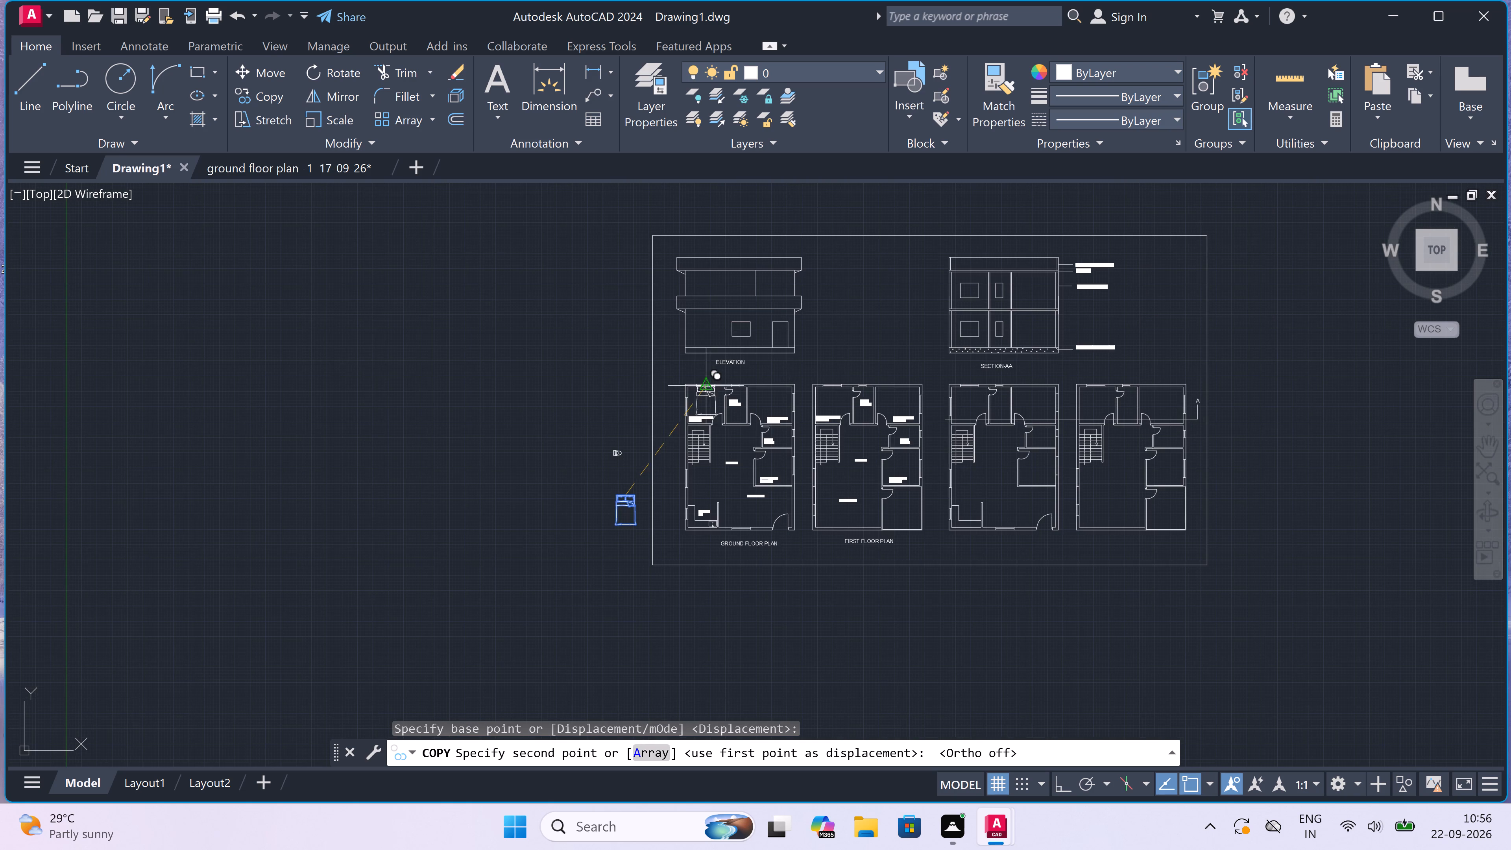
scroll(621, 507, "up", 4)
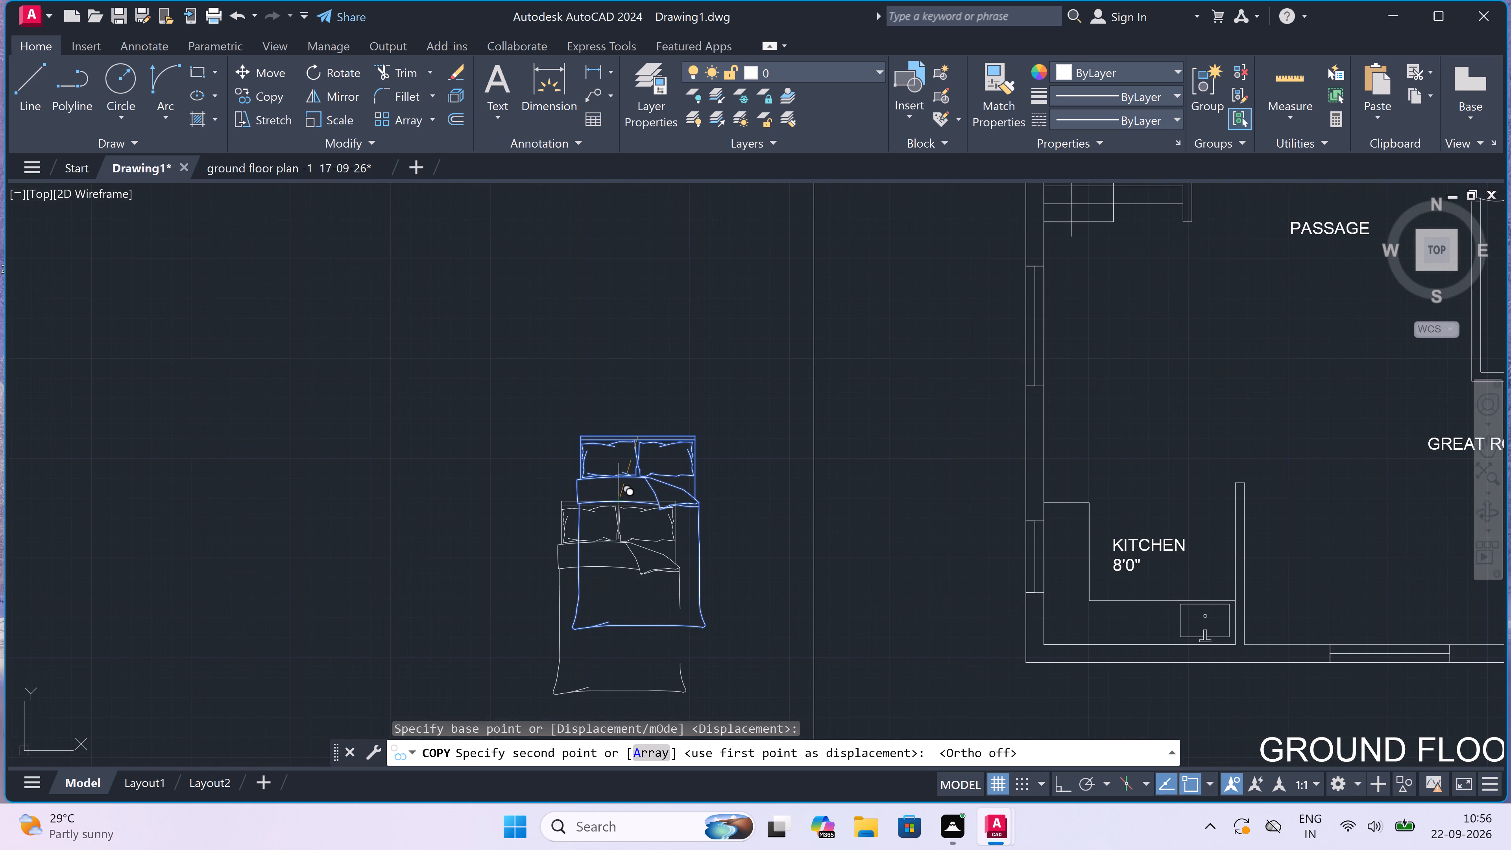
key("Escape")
Scale the pasted double bed down slightly about a point near its middle, picking the scale factor freehand.
left_click_drag(728, 402, 718, 415)
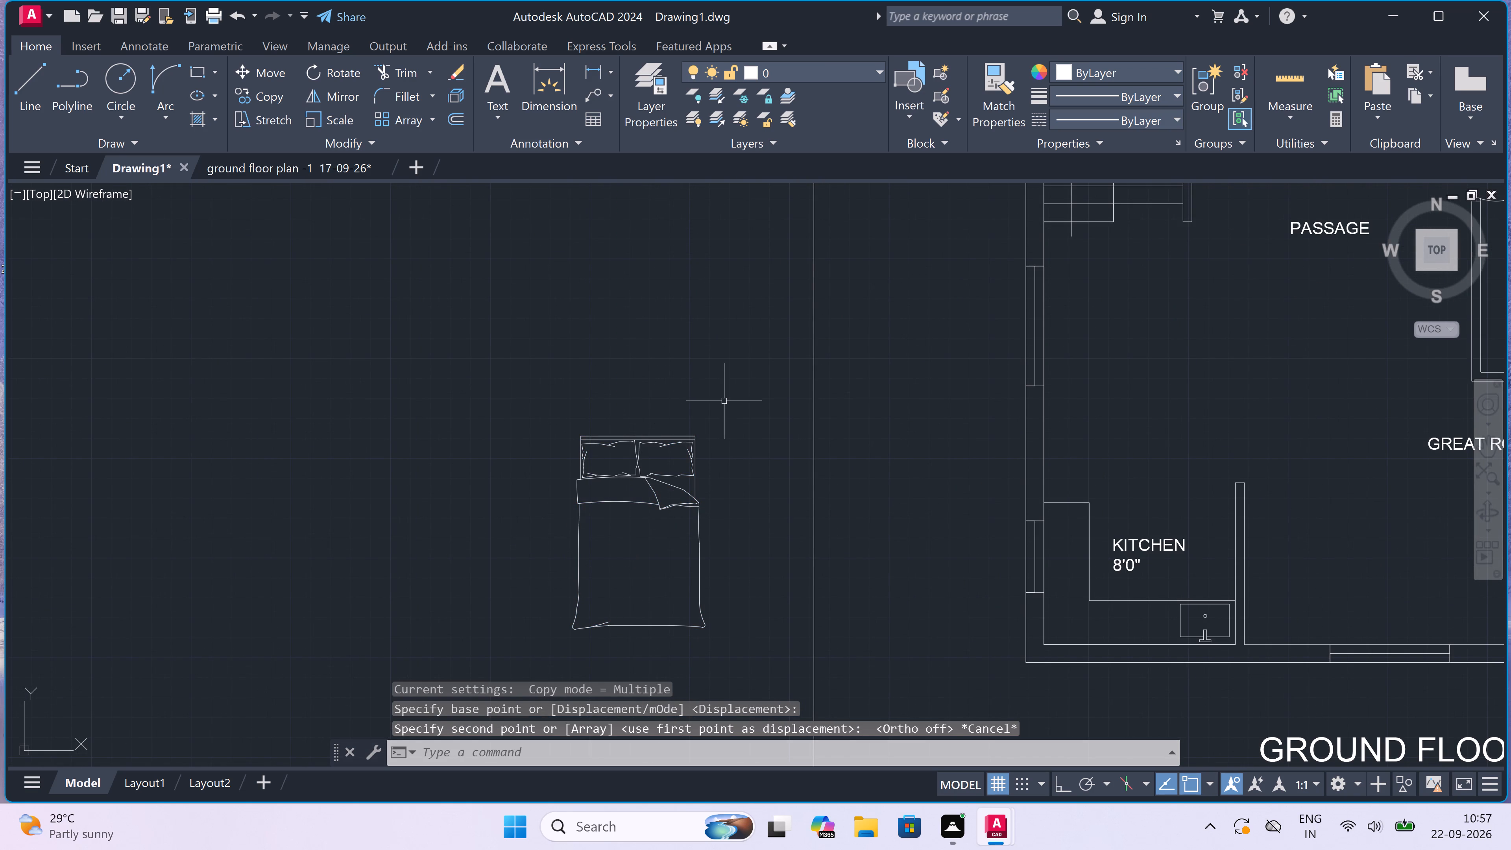
left_click(499, 639)
left_click(316, 111)
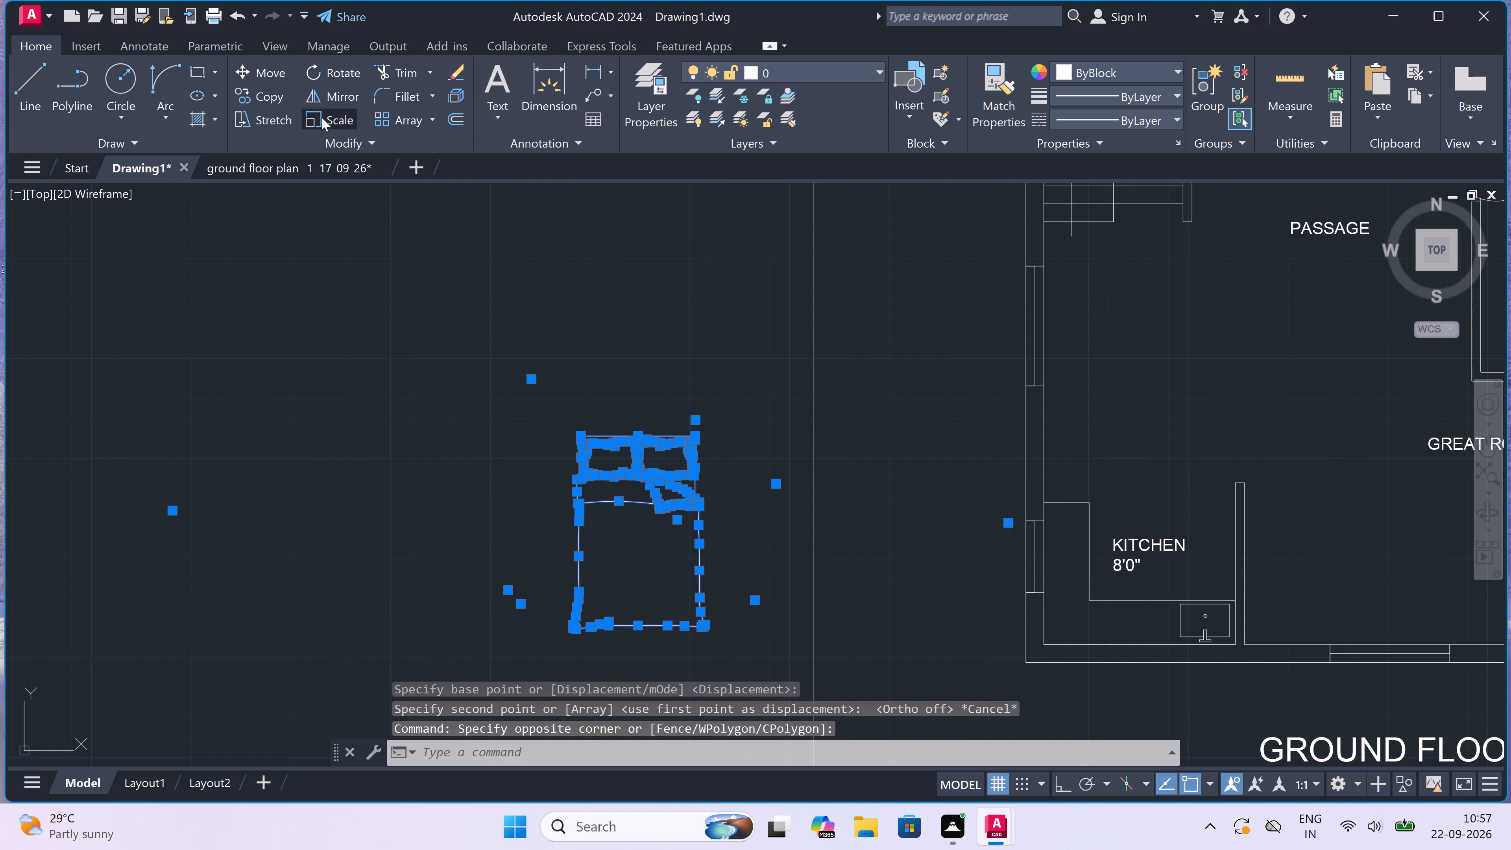
left_click(619, 538)
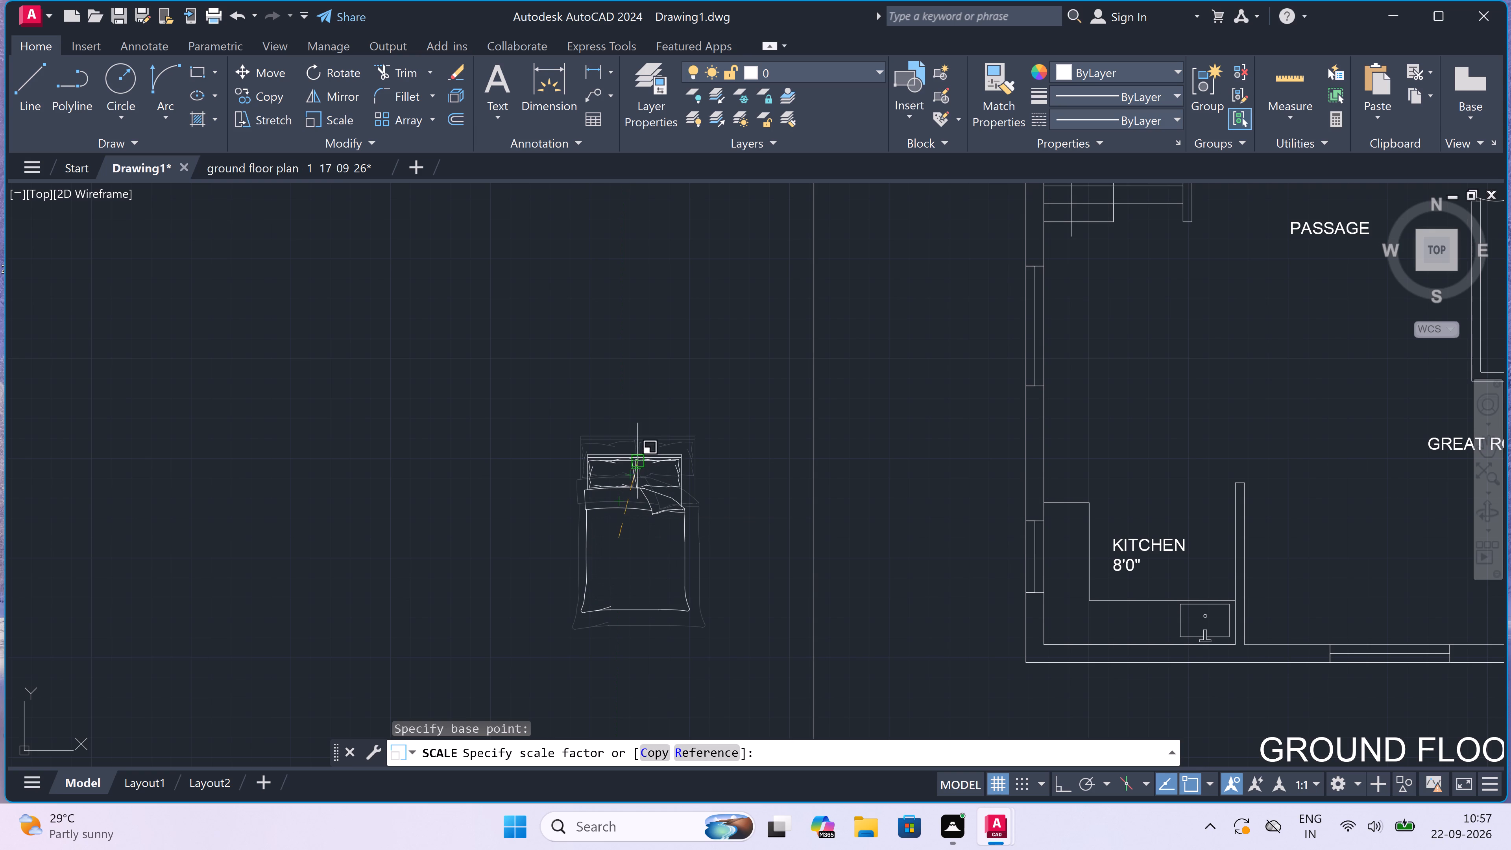
left_click(632, 462)
Copy the scaled bed by its headboard midpoint into the ground floor plan's master bedroom, with the headboard against the top wall.
left_click_drag(719, 422, 697, 451)
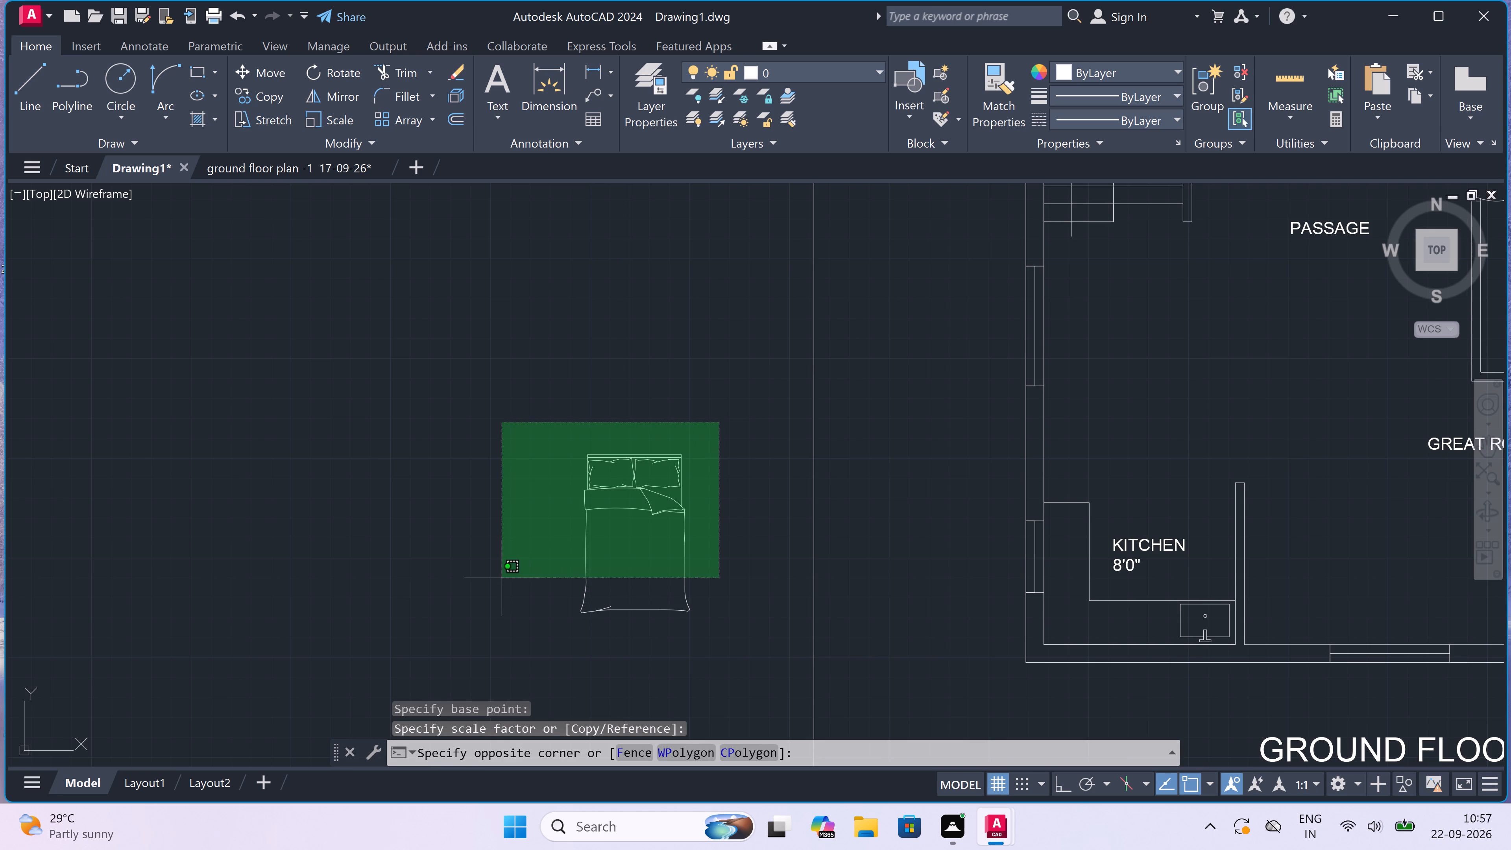
left_click(480, 636)
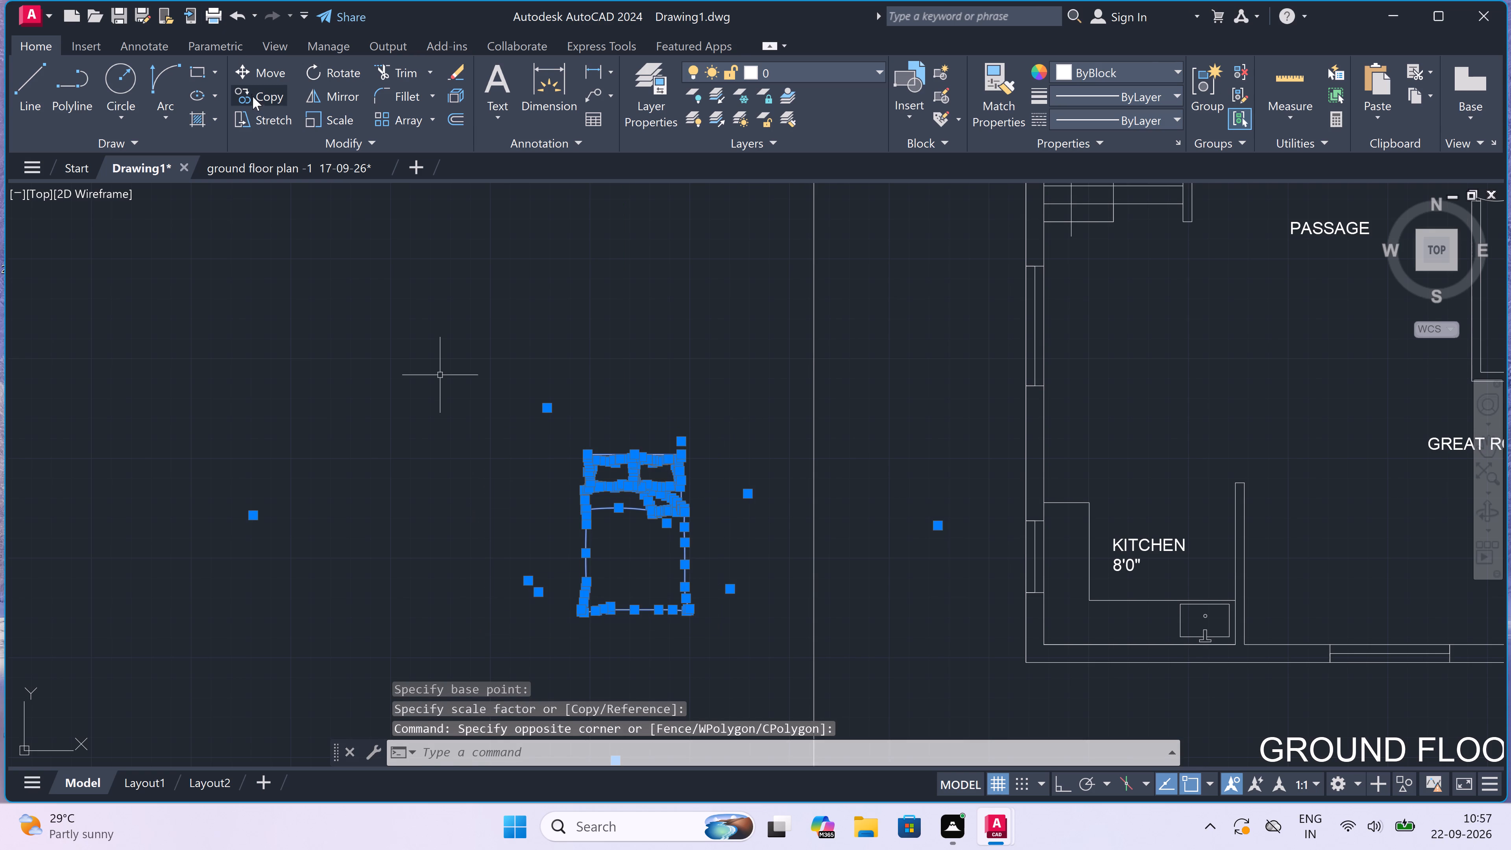
left_click(251, 94)
scroll(604, 442, "up", 2)
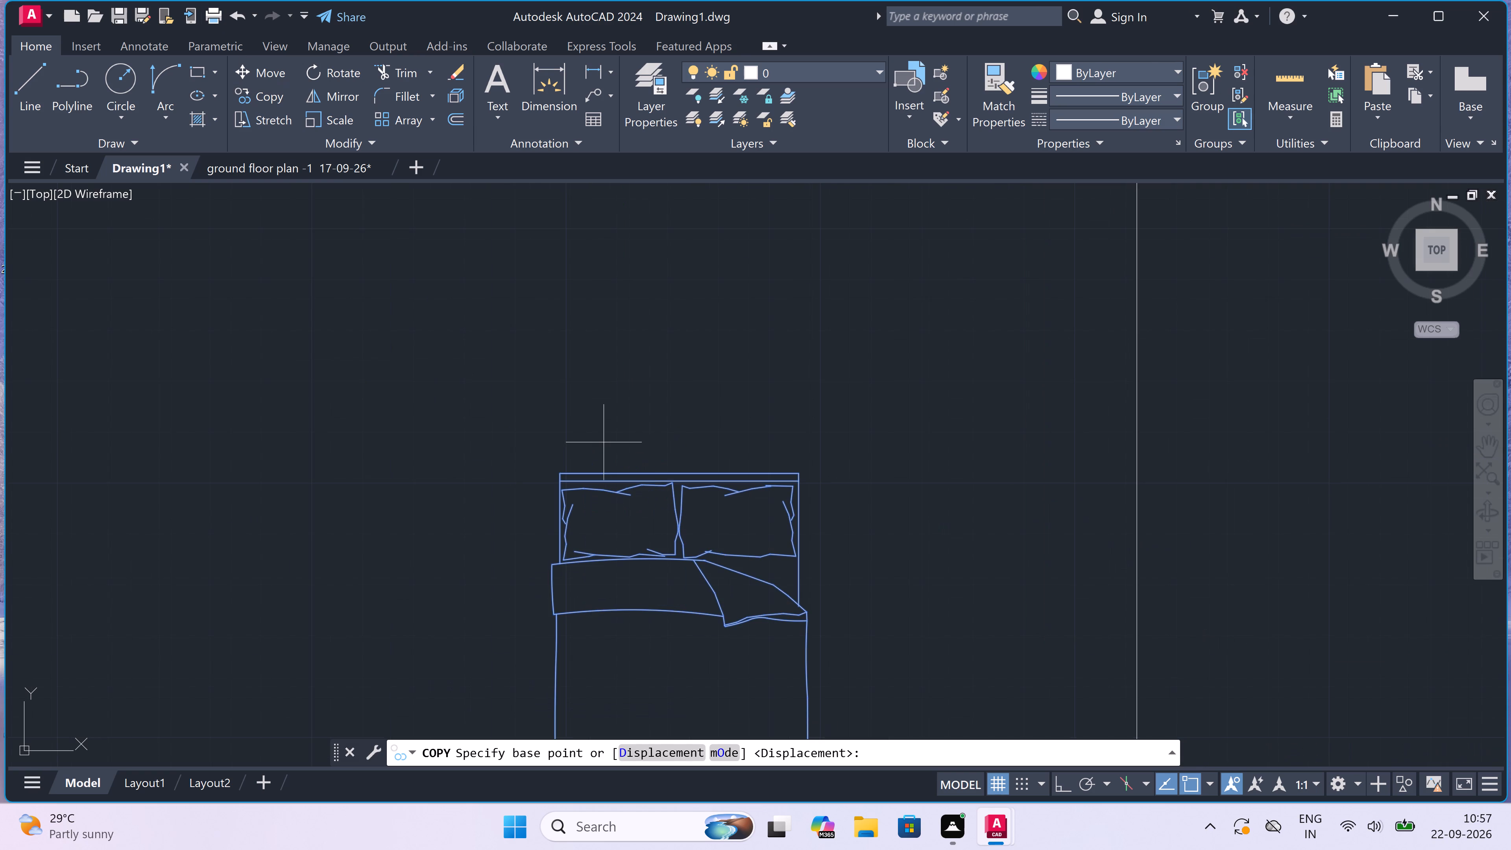
left_click(676, 474)
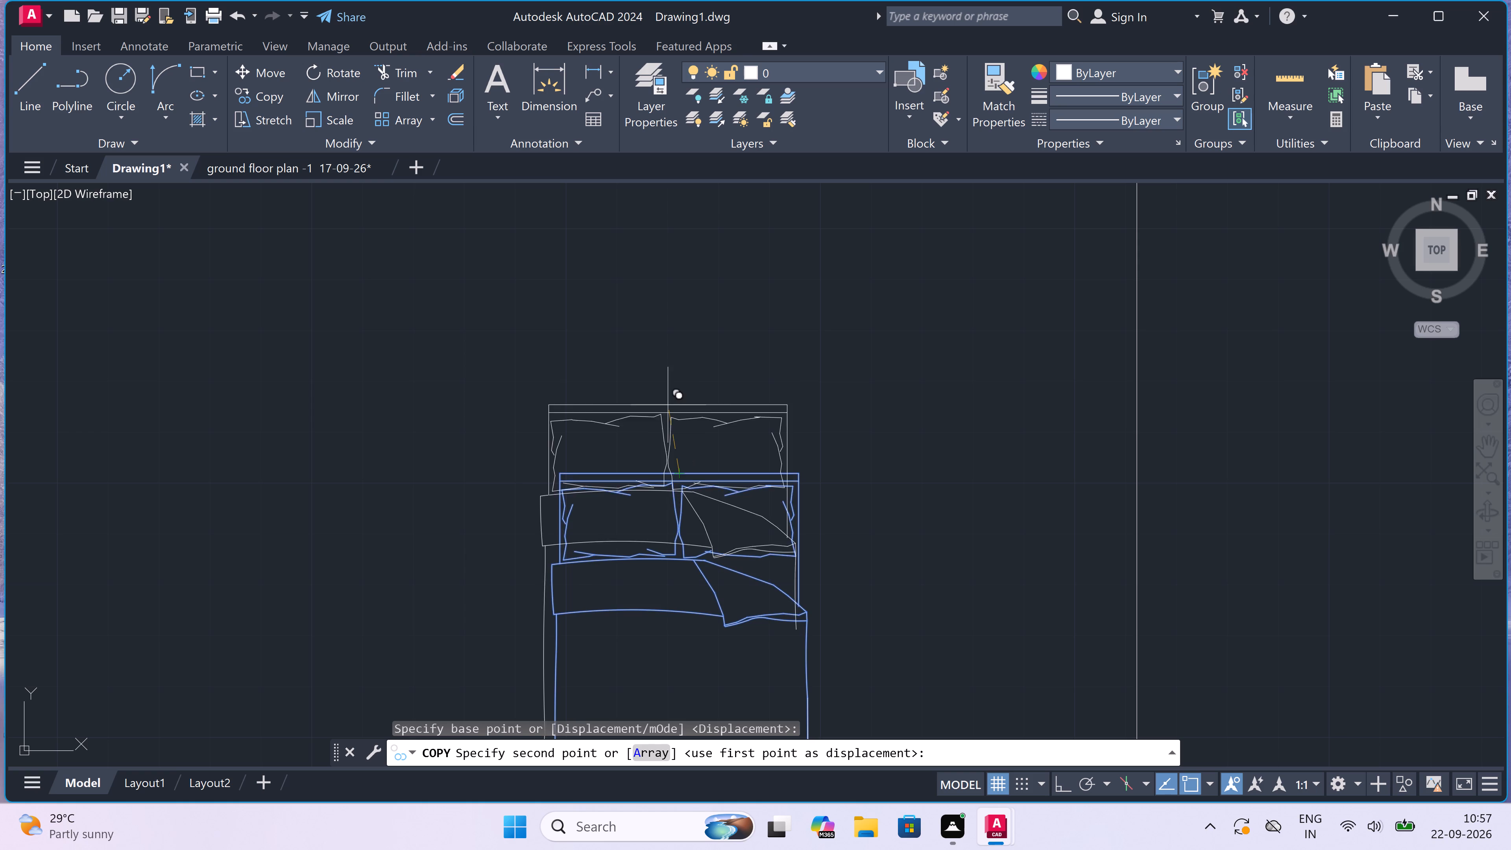
scroll(611, 349, "down", 9)
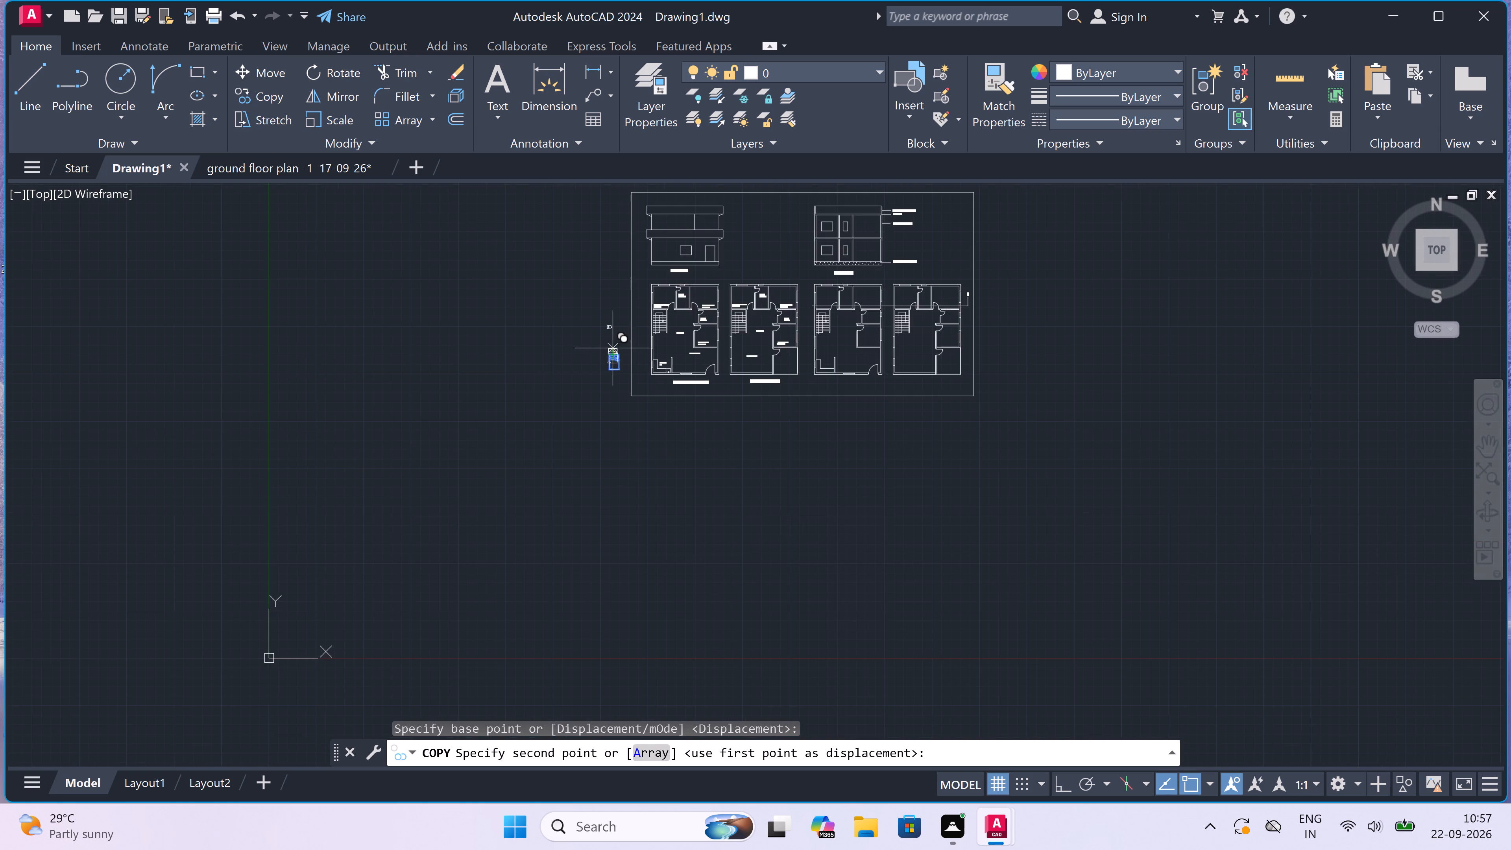
scroll(639, 309, "up", 4)
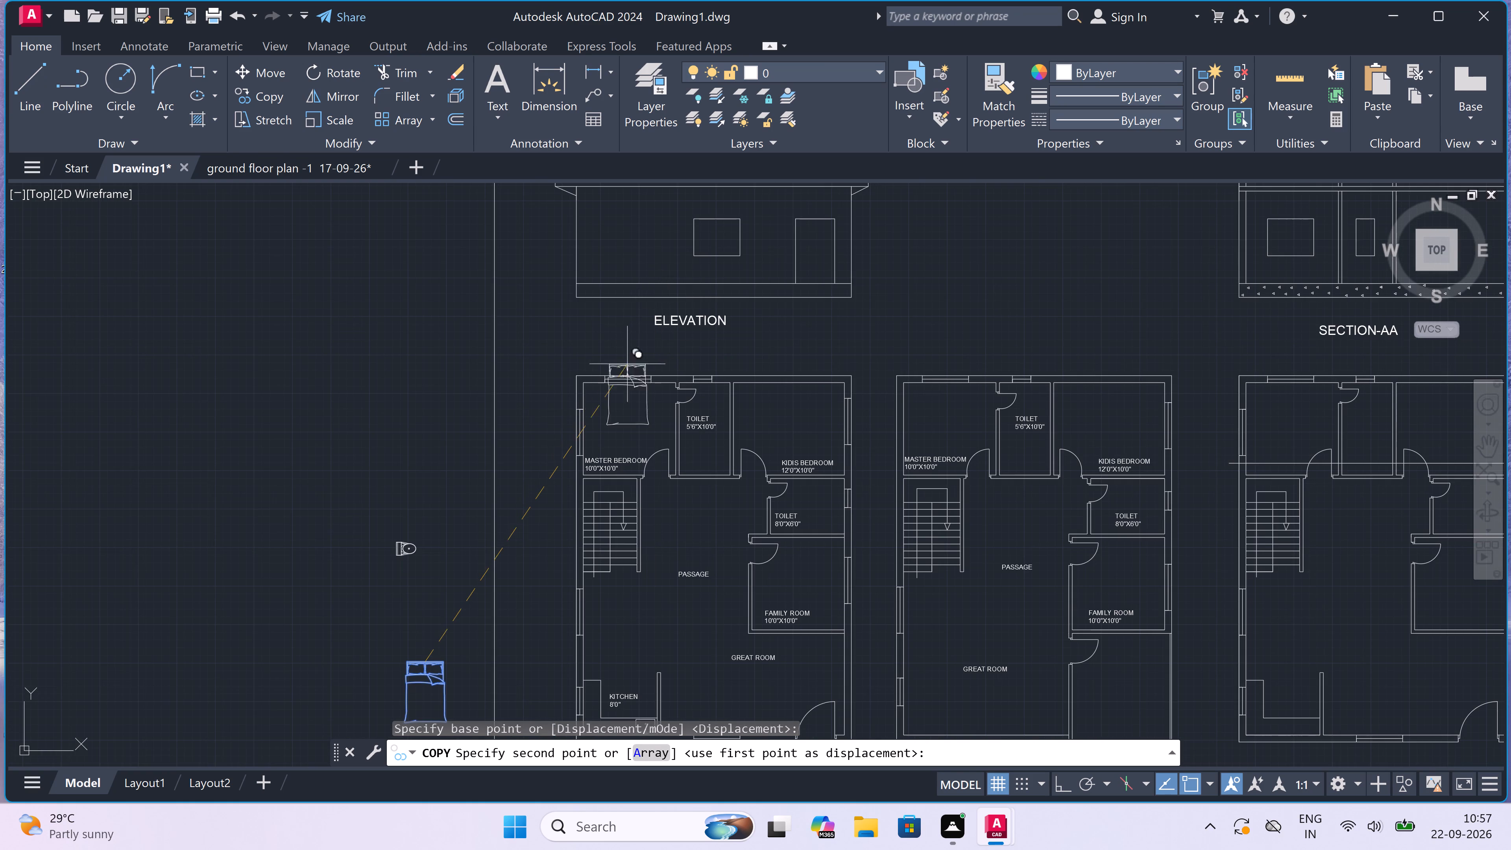
scroll(617, 380, "up", 4)
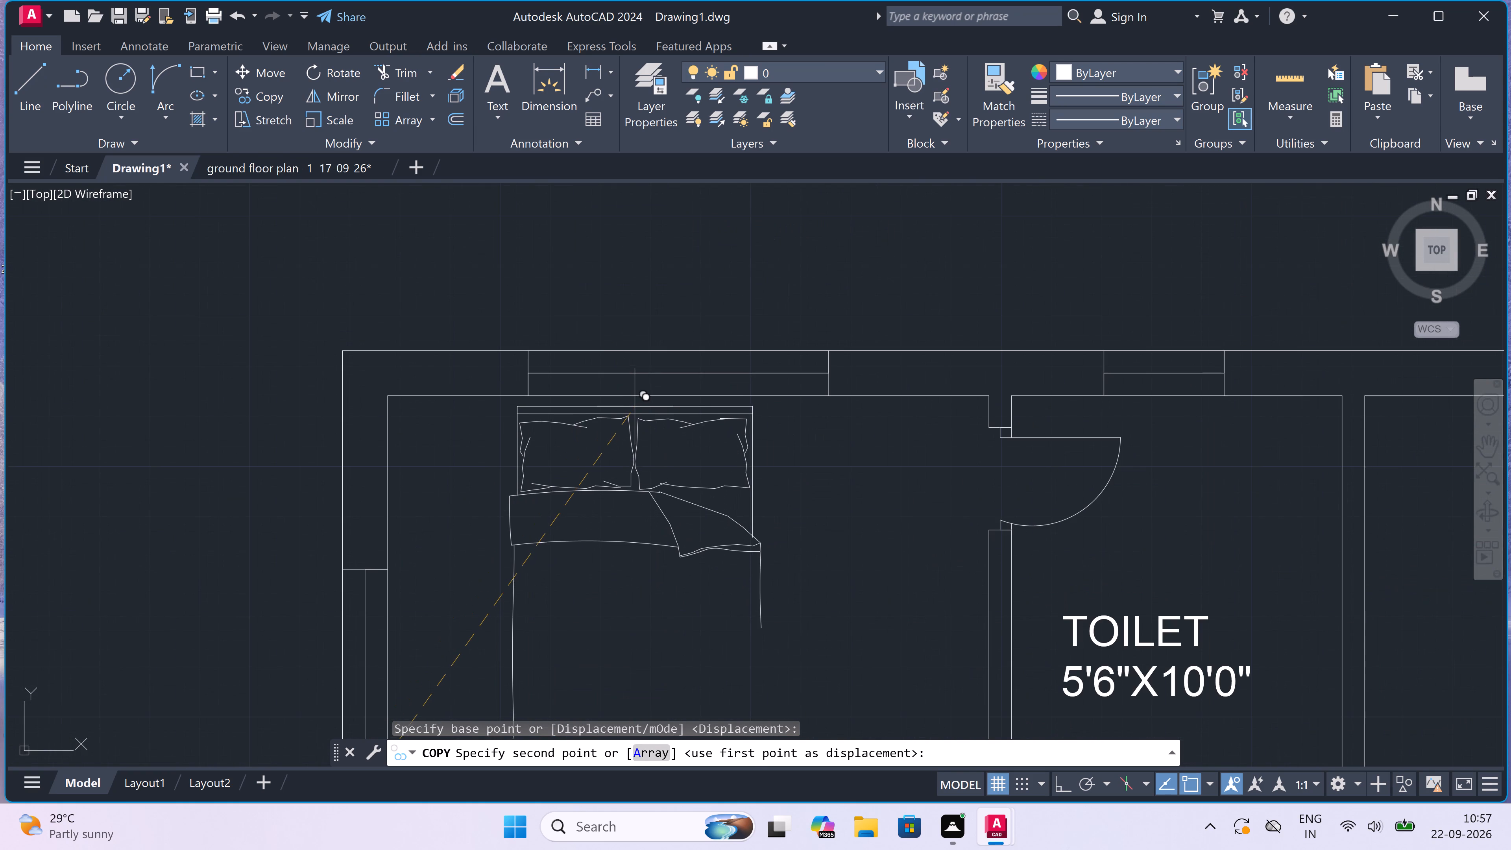
left_click(635, 405)
Place another copy of the bed against the top wall of the ground floor plan's kids' bedroom.
scroll(630, 408, "down", 5)
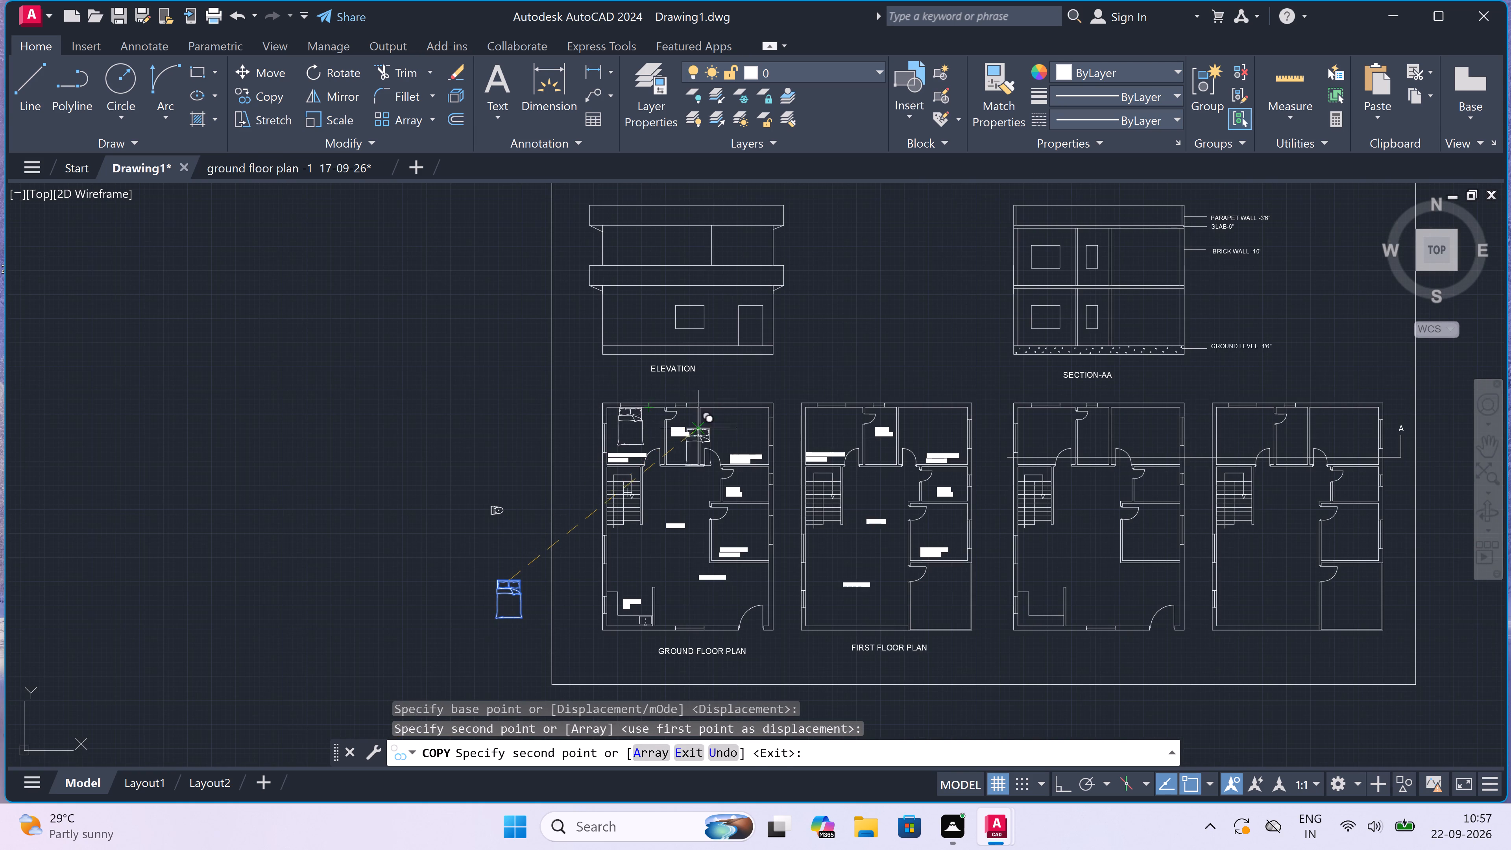
scroll(721, 419, "up", 3)
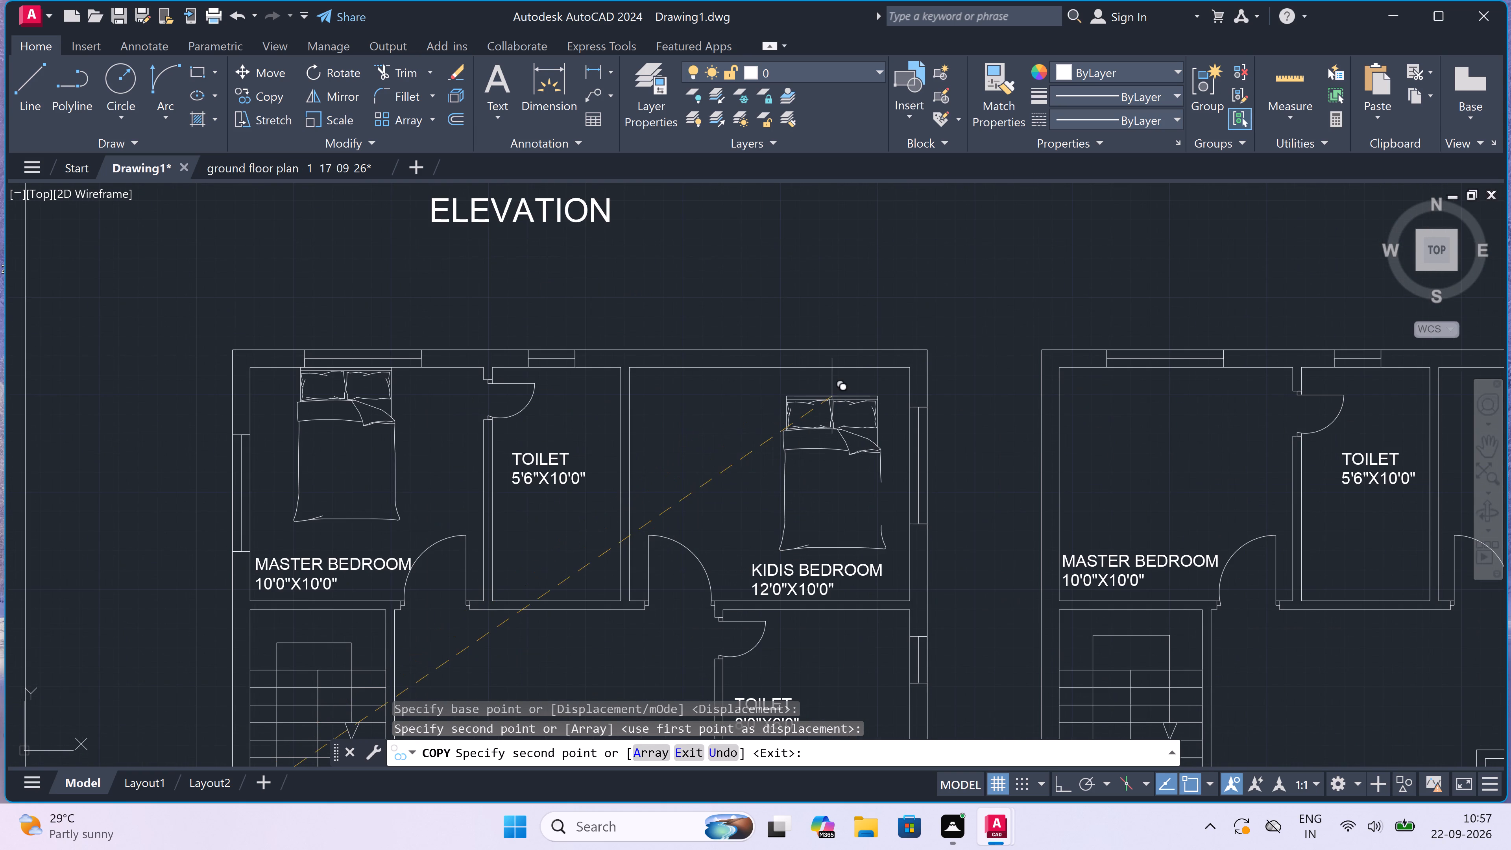
scroll(837, 390, "up", 3)
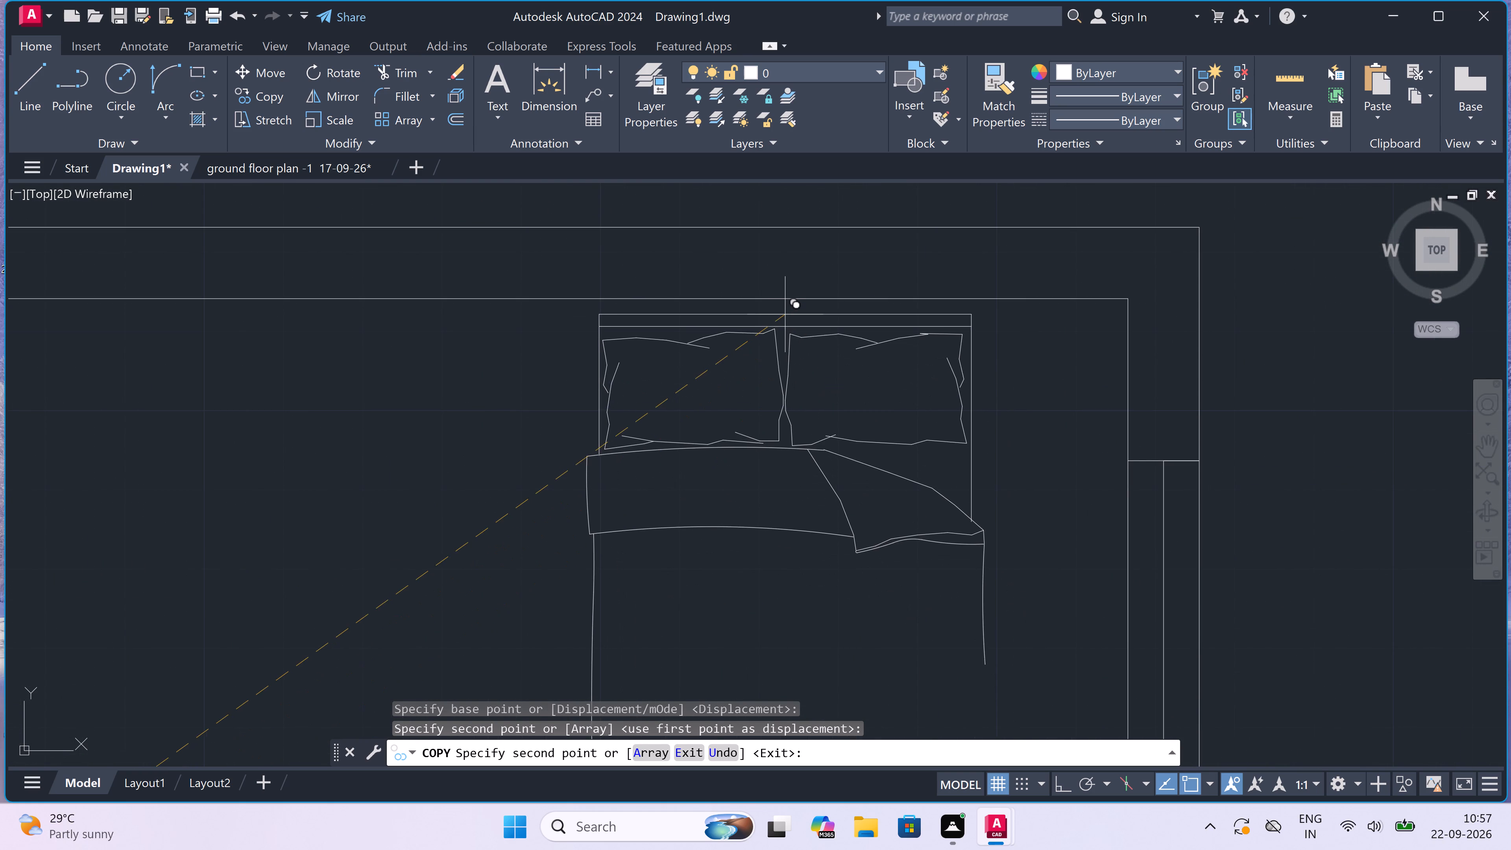
left_click(784, 313)
Place another copy of the bed against the top wall of the first floor plan's master bedroom.
scroll(728, 348, "down", 6)
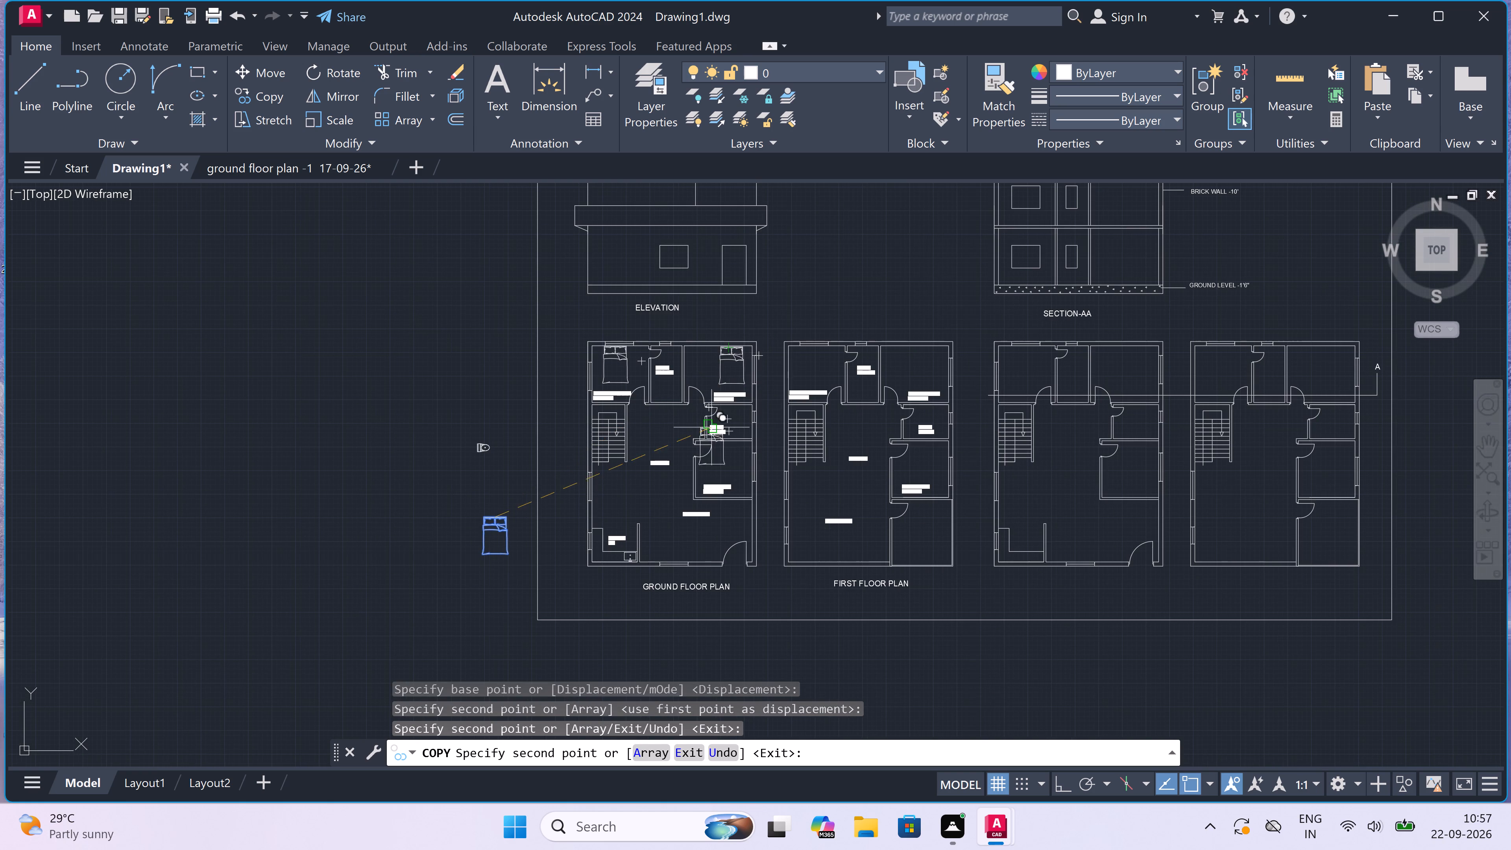
scroll(702, 463, "up", 4)
scroll(720, 421, "down", 3)
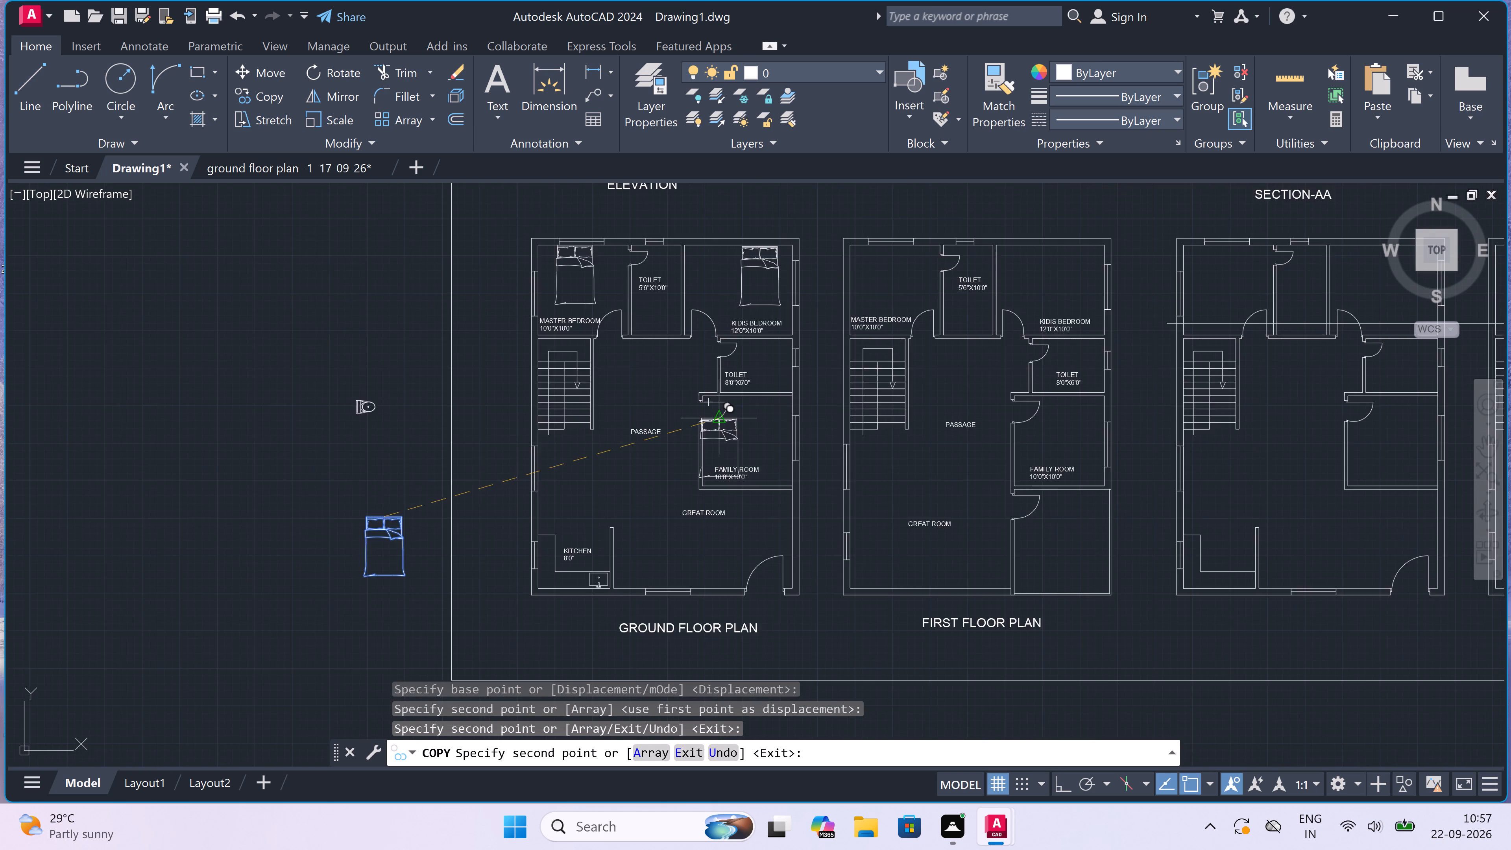
scroll(720, 421, "down", 1)
scroll(720, 421, "up", 1)
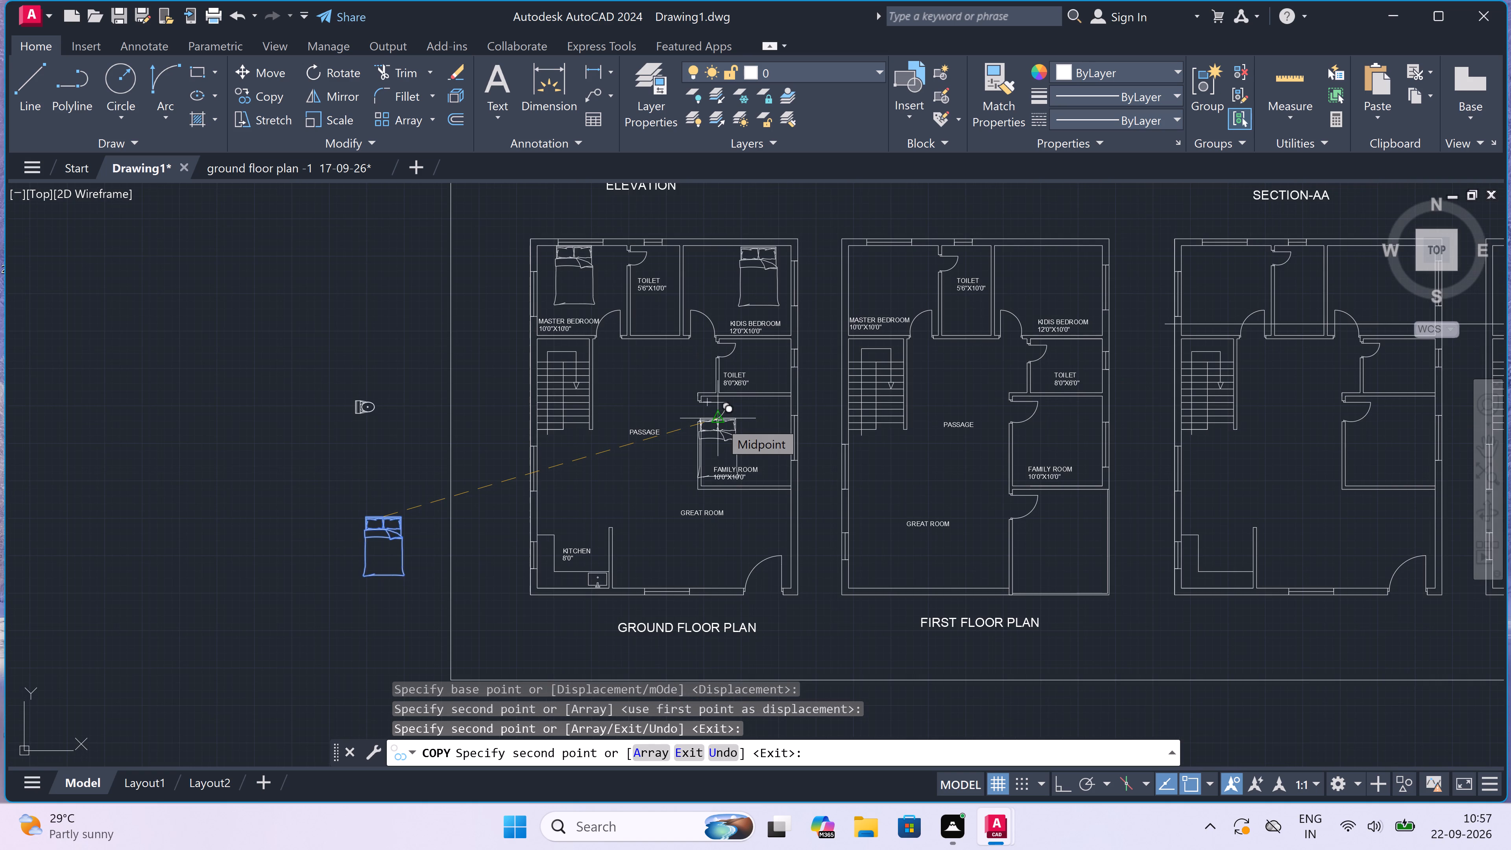
scroll(720, 421, "down", 2)
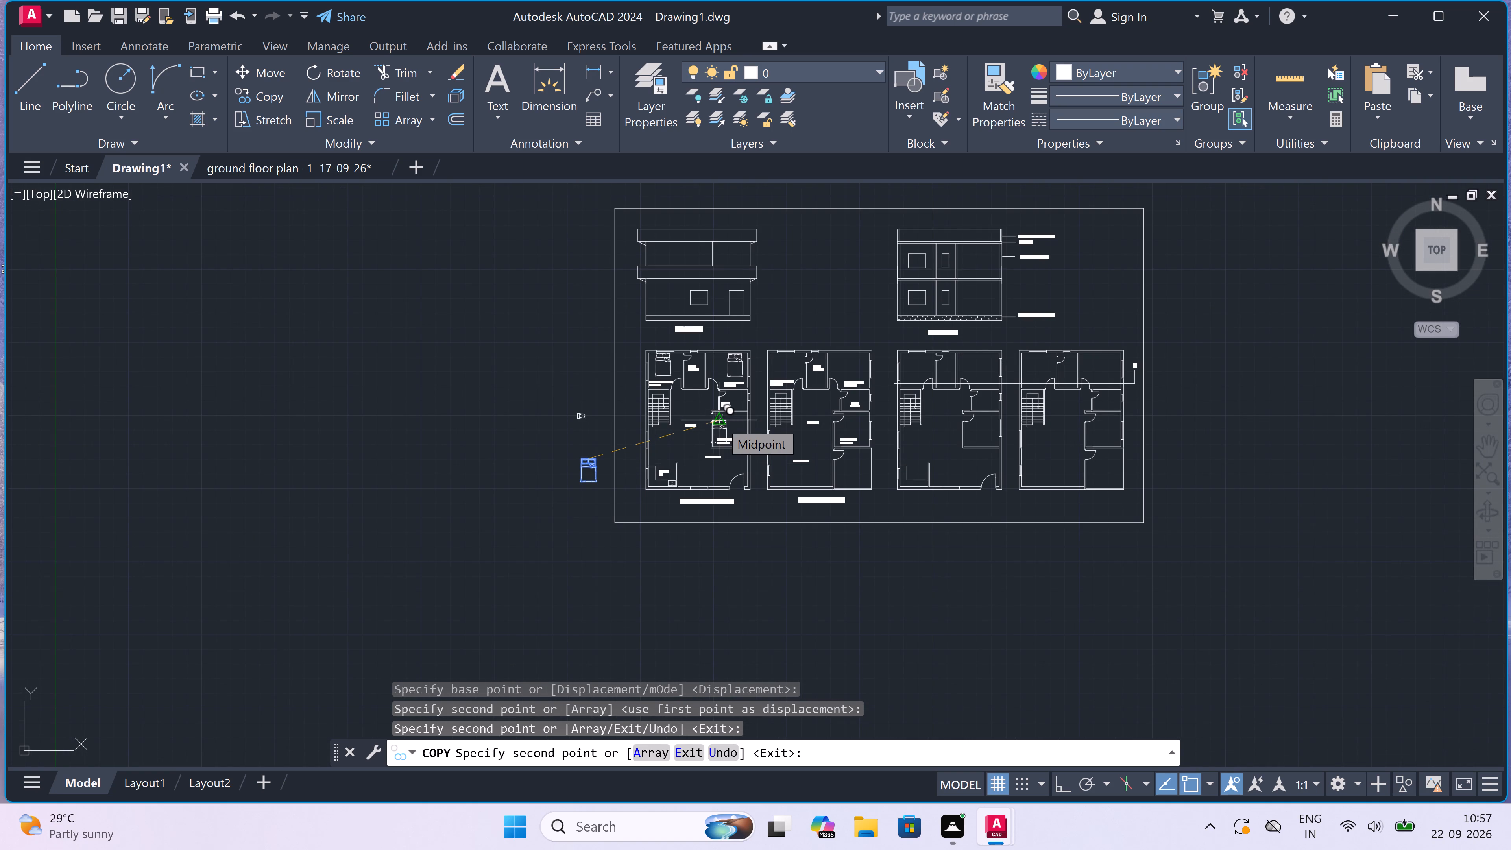
scroll(822, 350, "up", 2)
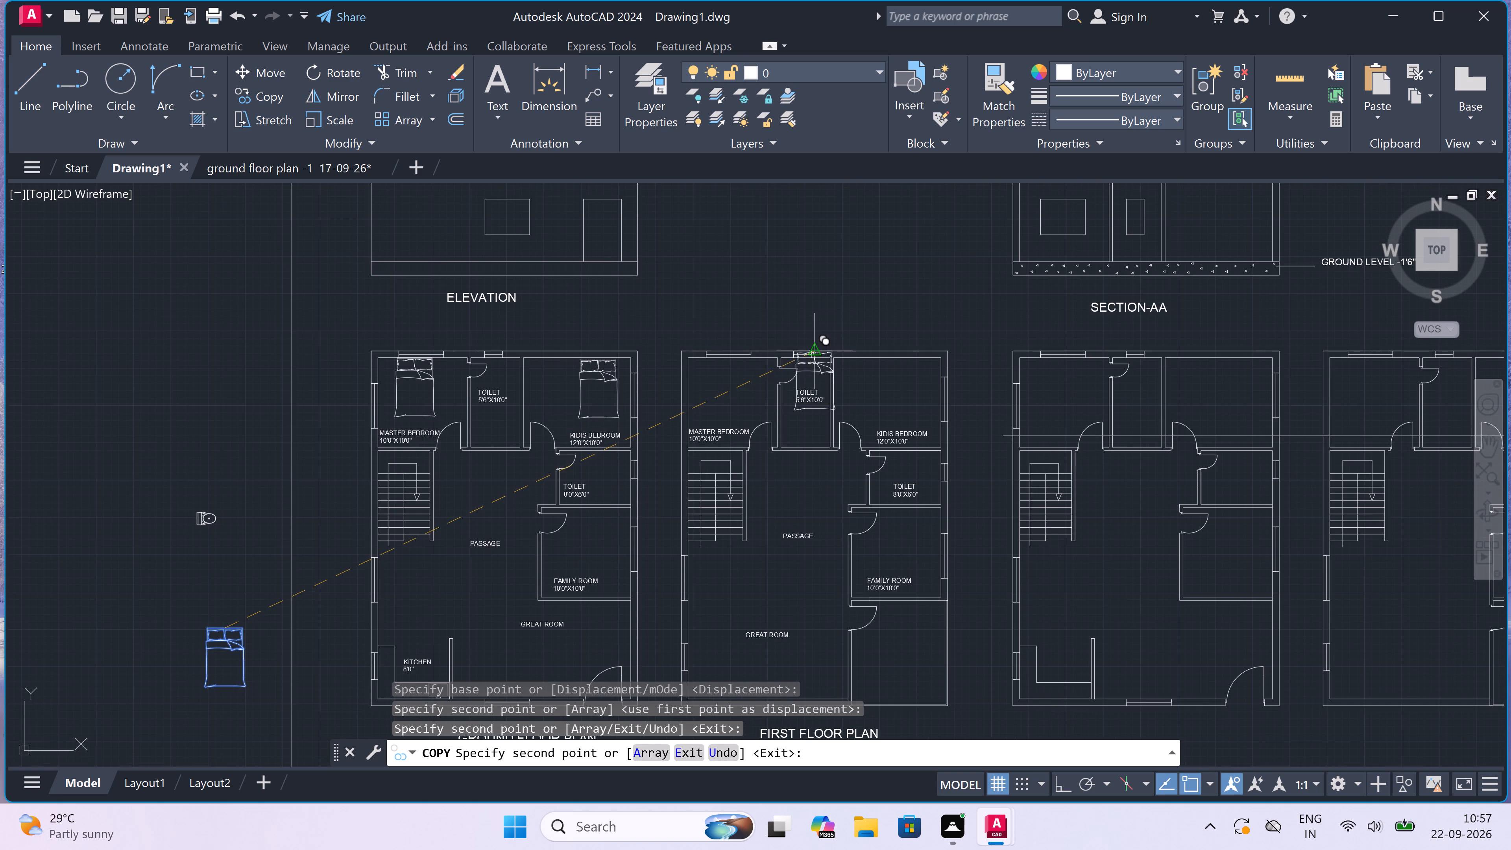
scroll(731, 351, "up", 3)
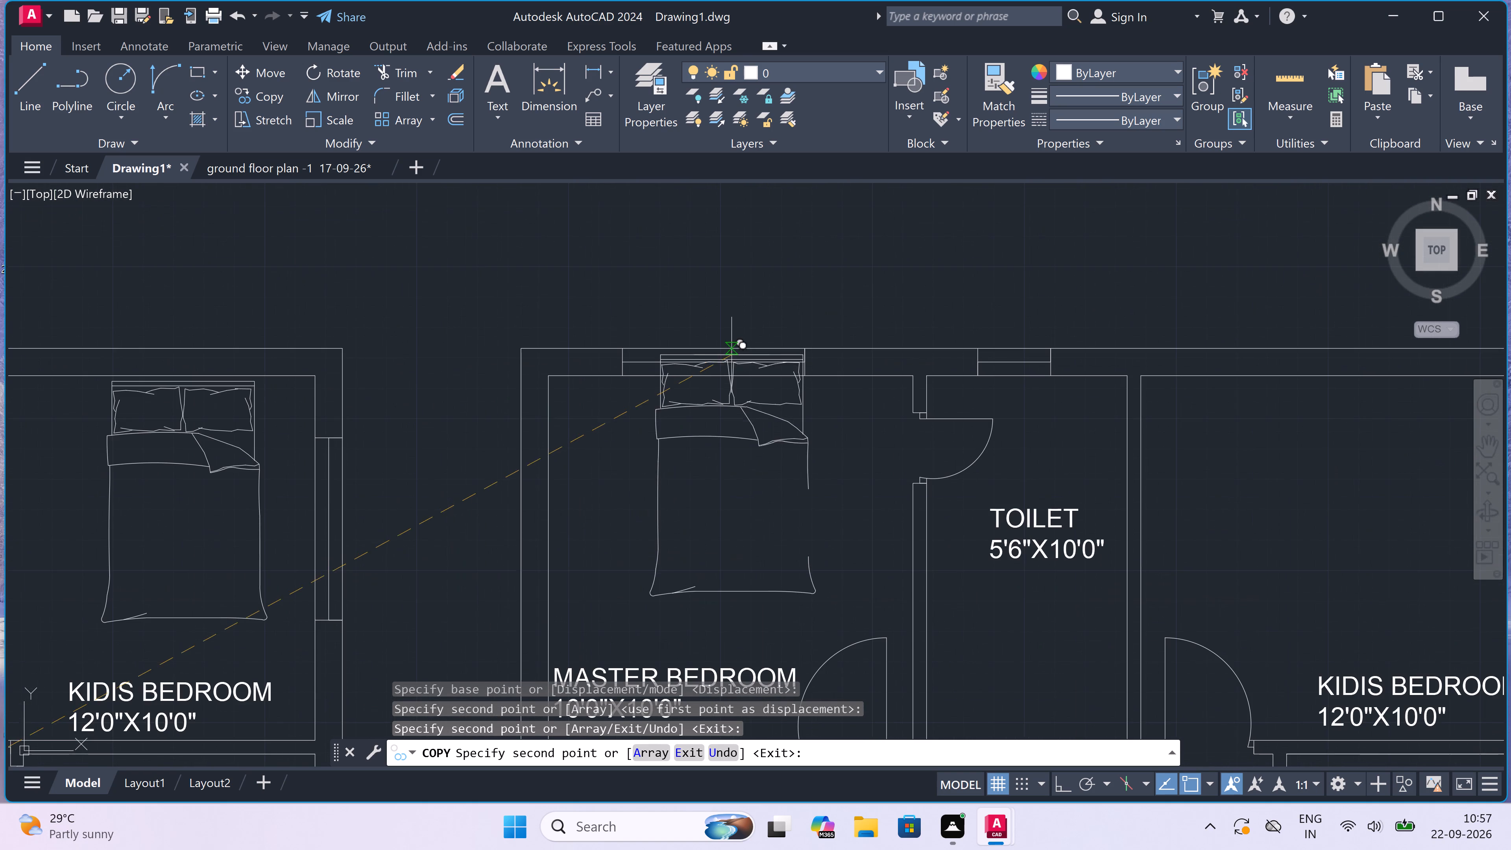
left_click(709, 383)
Place another copy of the bed against the top wall of the first floor plan's kids' bedroom.
scroll(709, 383, "down", 3)
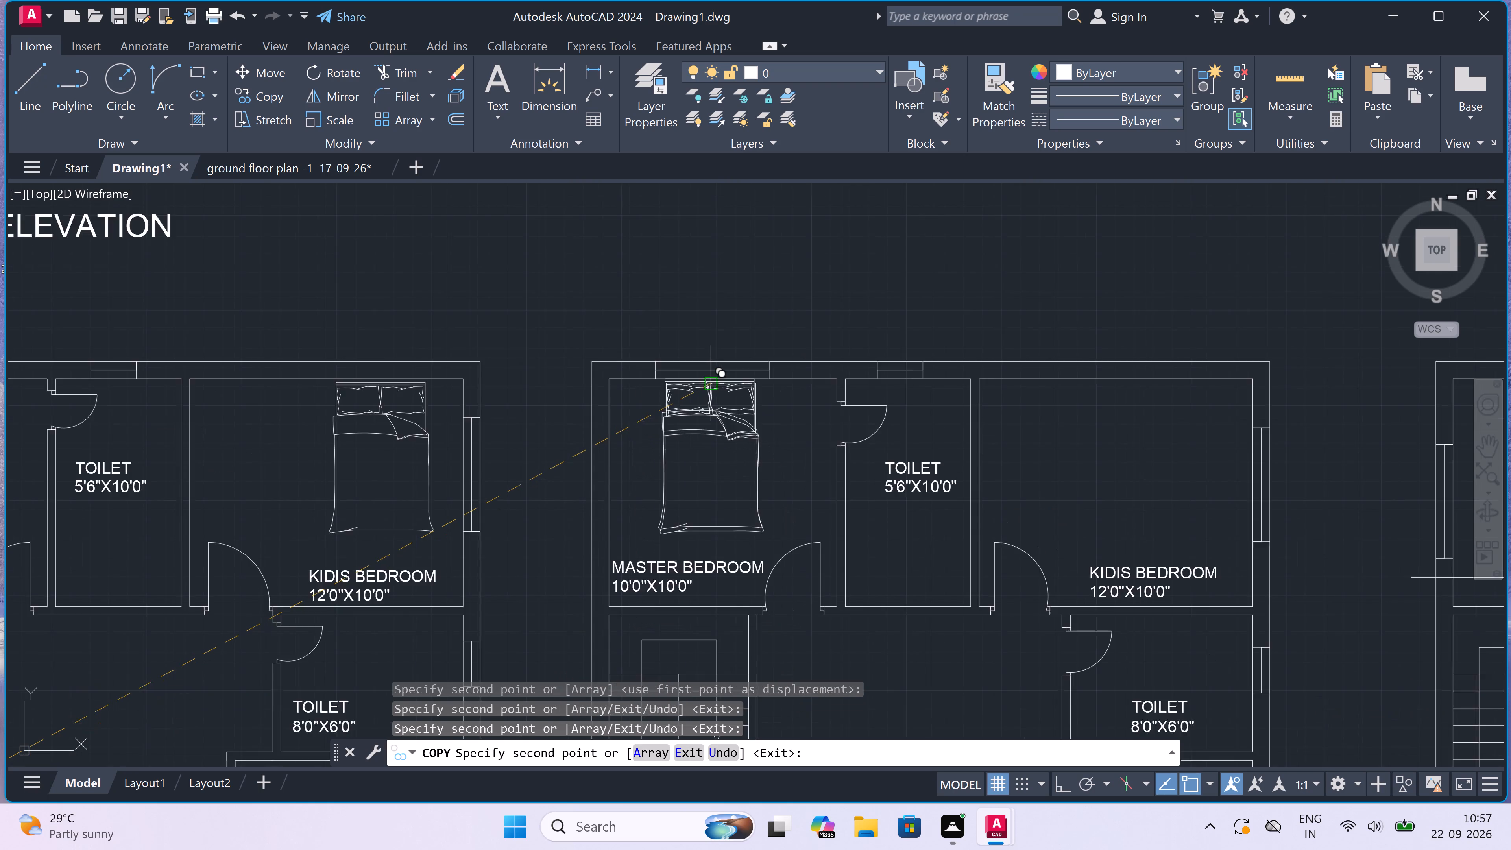
scroll(856, 384, "up", 2)
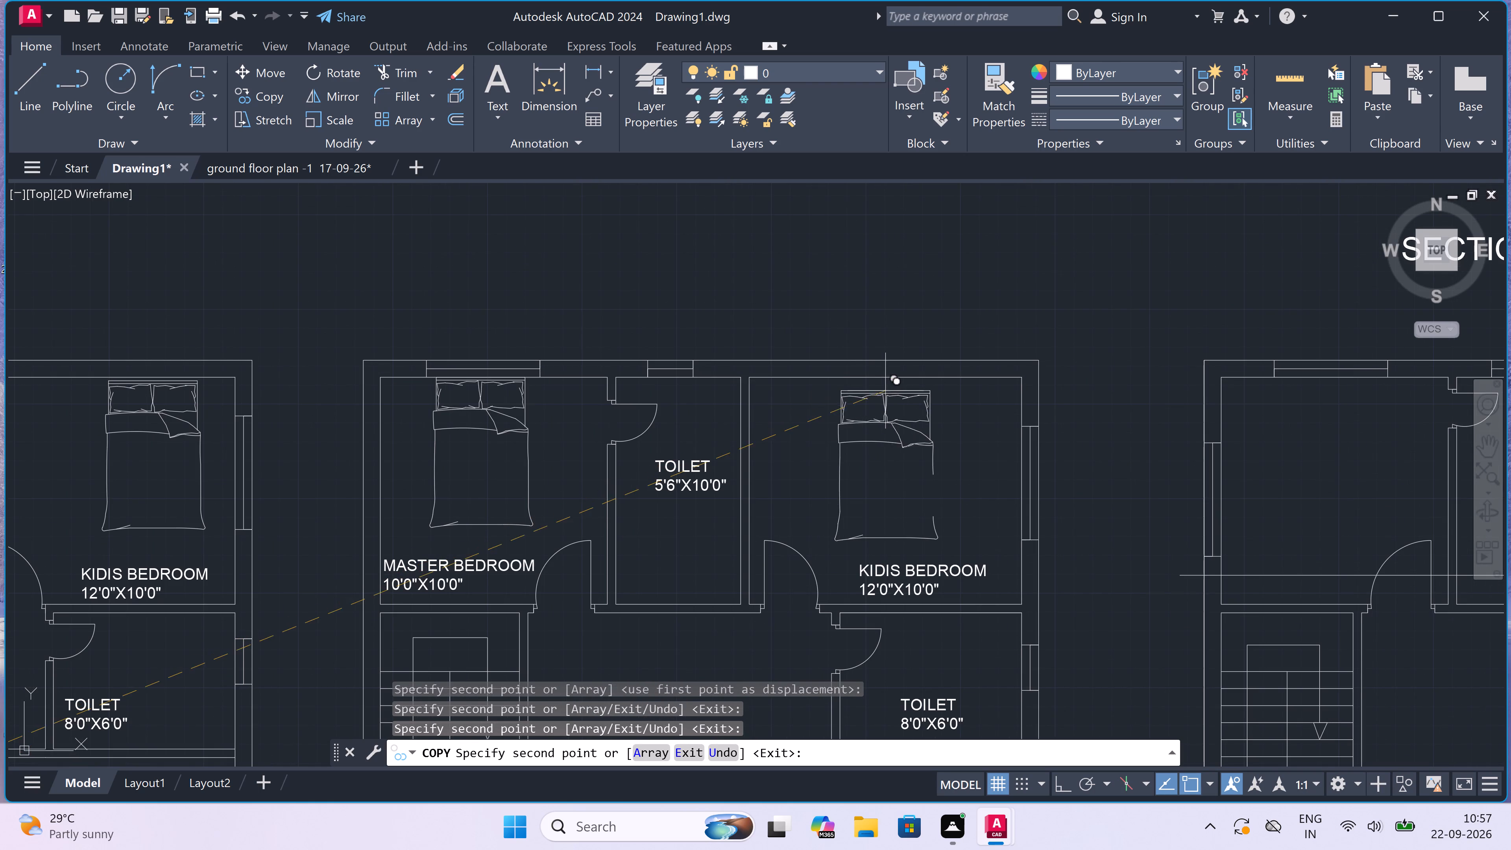
left_click(913, 377)
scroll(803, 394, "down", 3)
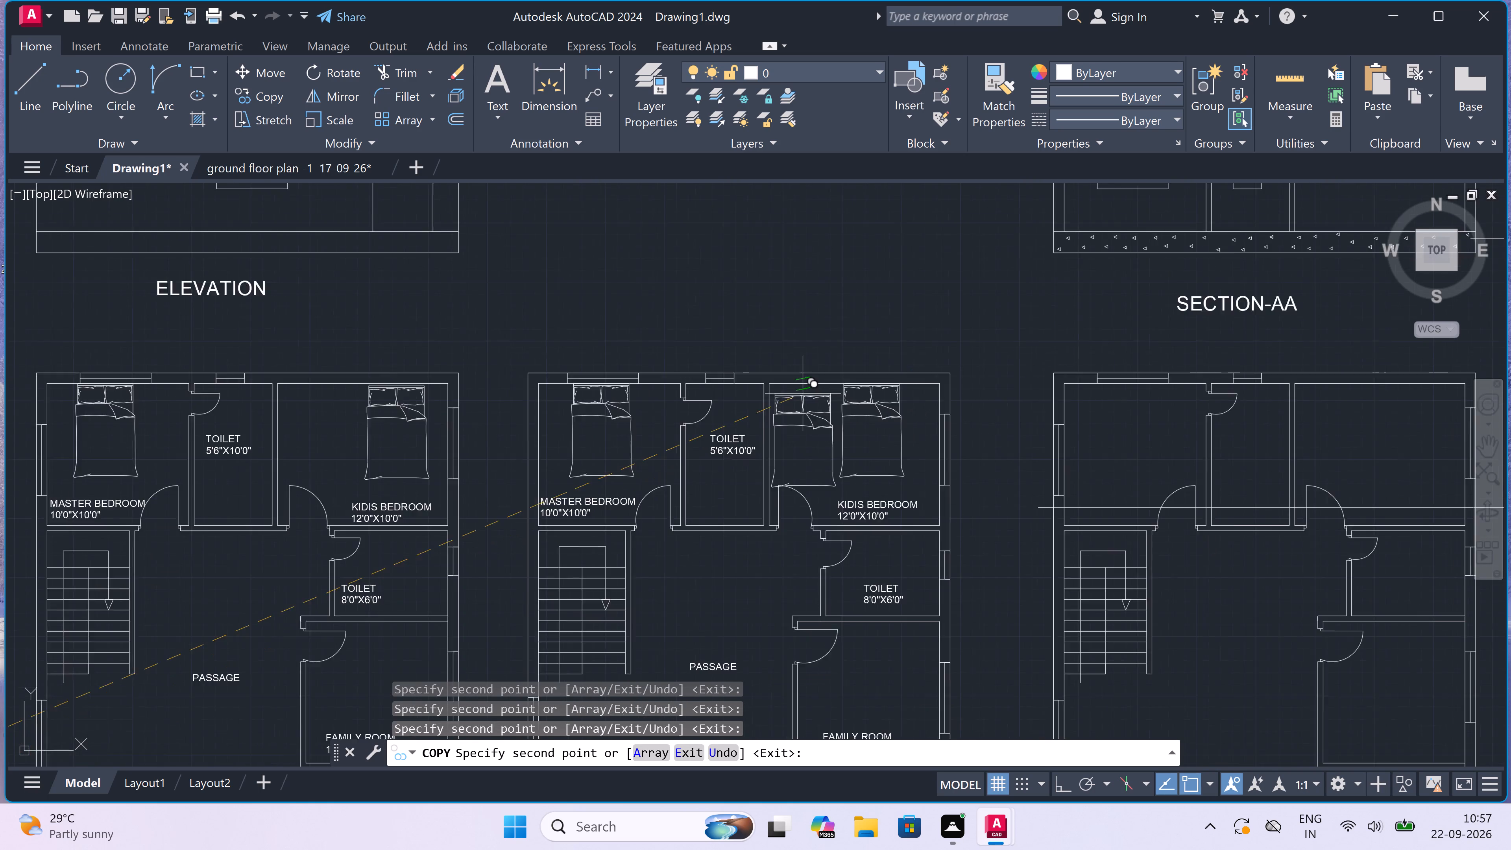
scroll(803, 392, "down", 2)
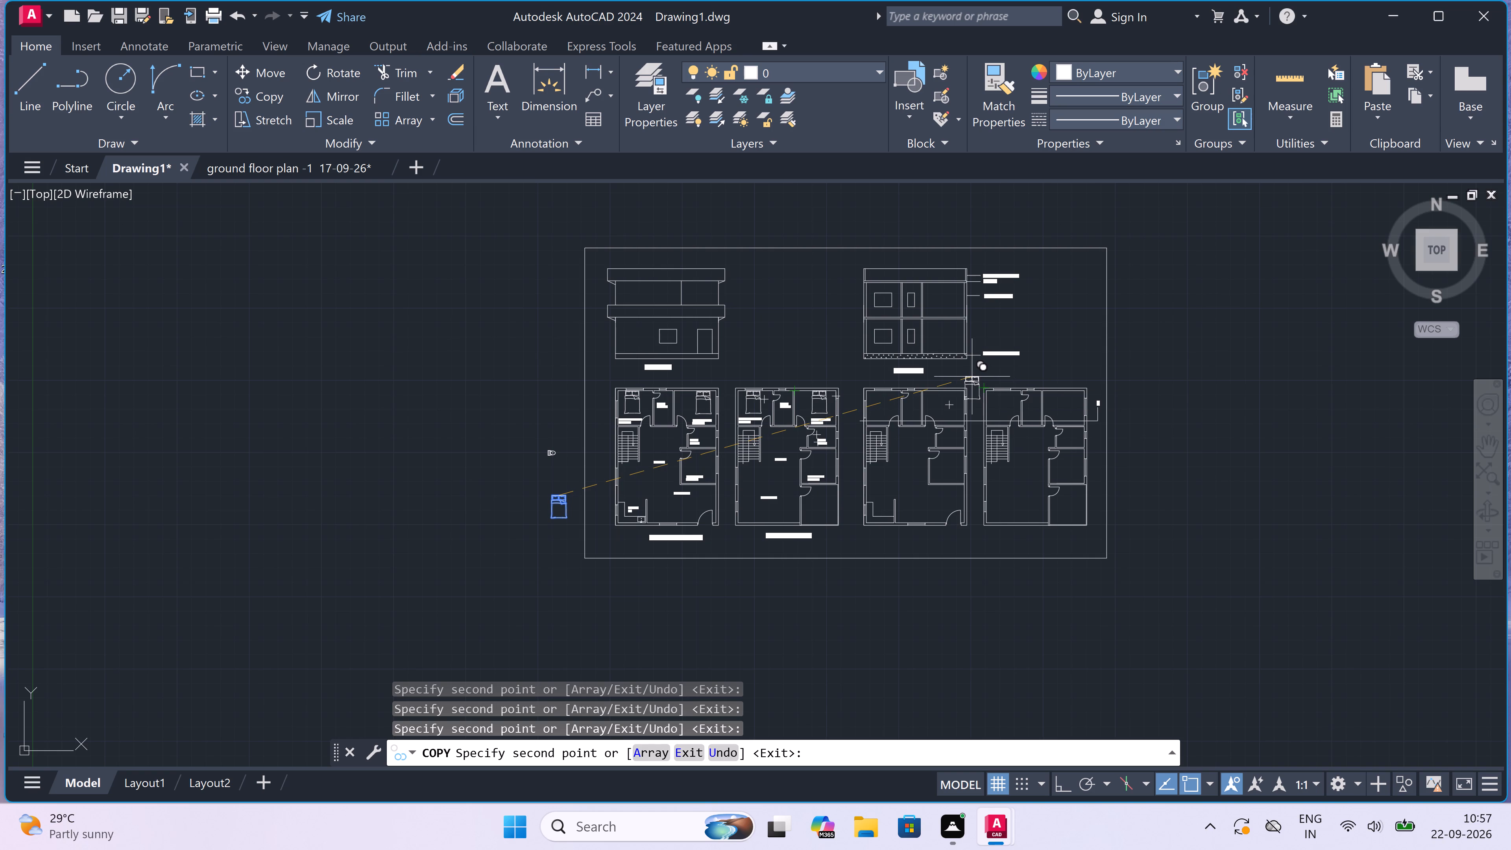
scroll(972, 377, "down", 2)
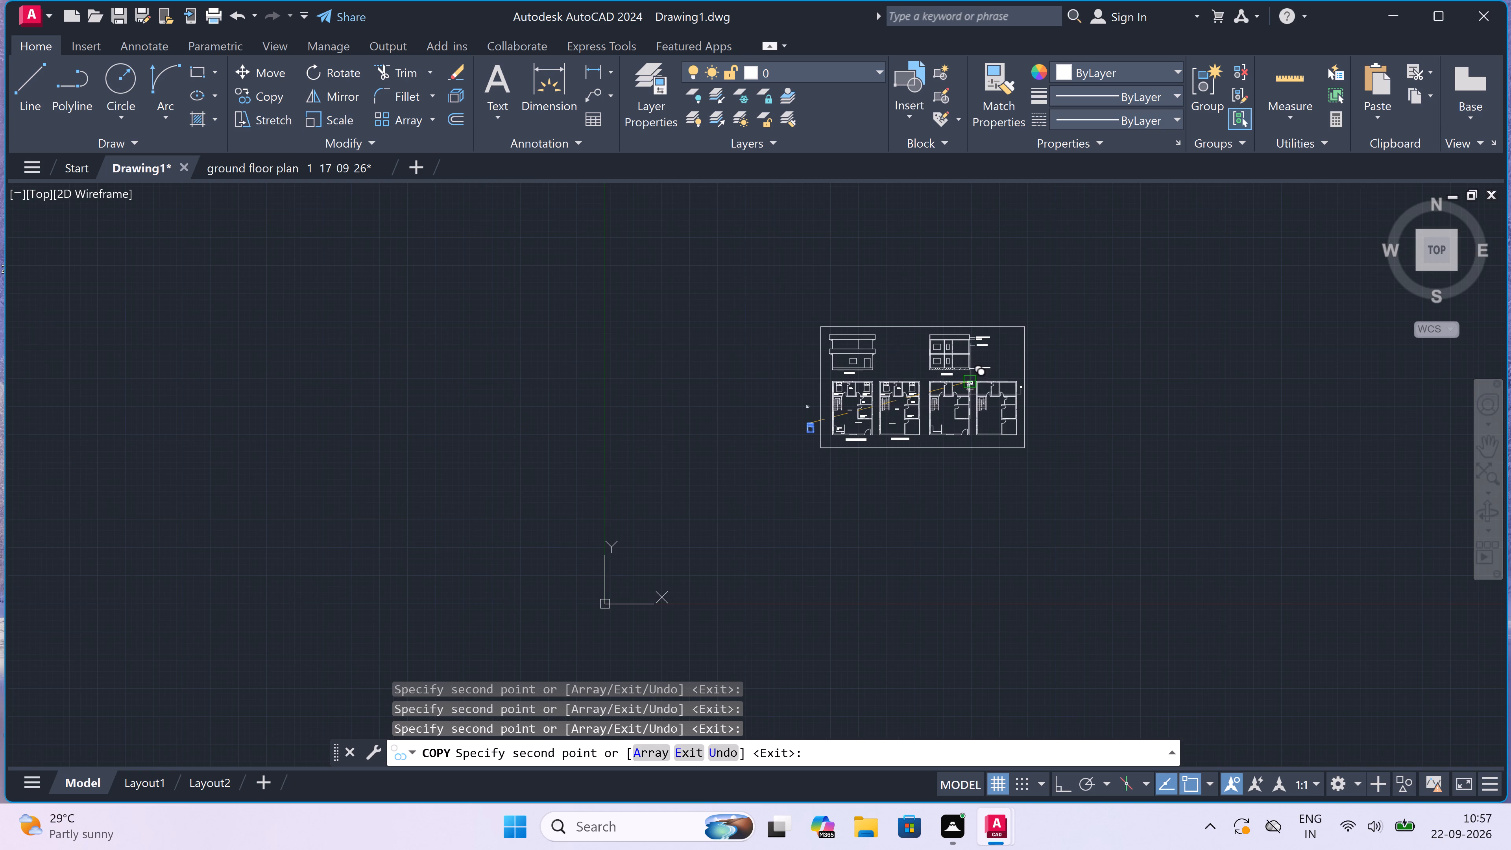
End the bed copying after the first floor plan's kids' bedroom copy.
scroll(1016, 352, "up", 4)
scroll(973, 362, "down", 1)
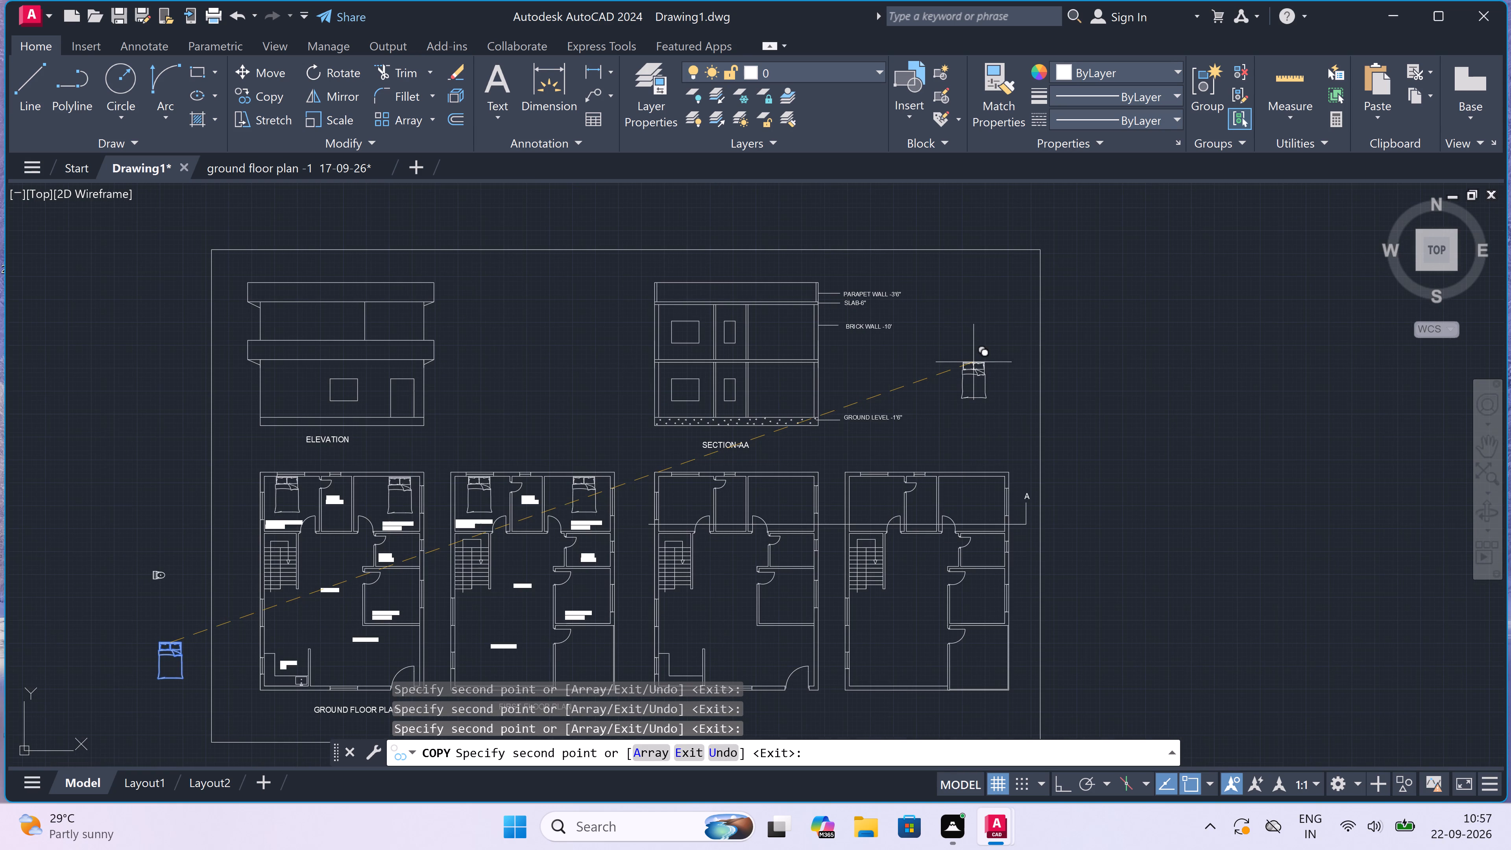
key("Escape")
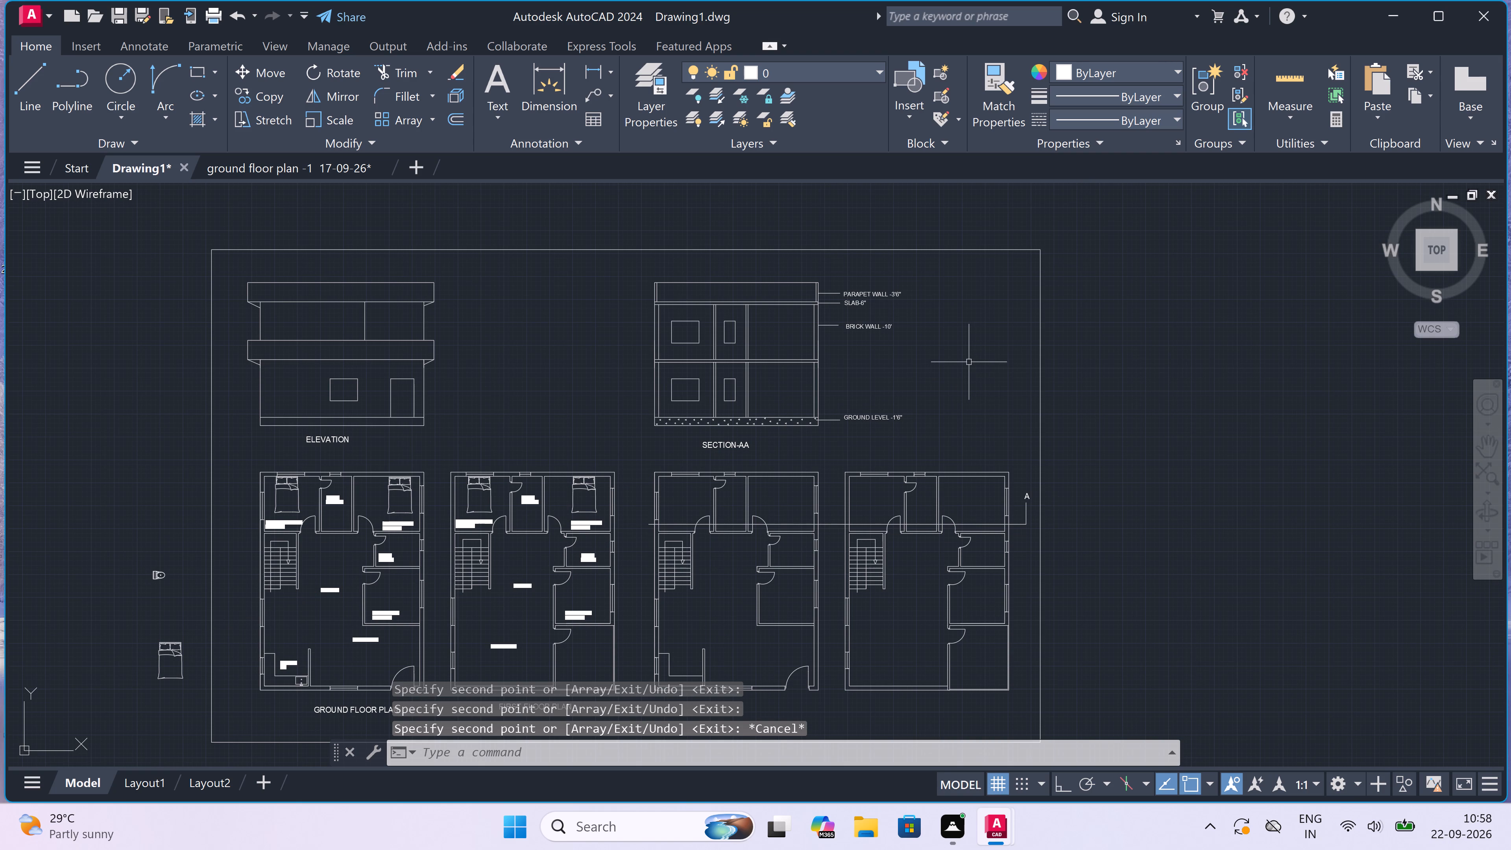
Rotate the loose WC outside the border by 180° with Ortho on, so its cistern side faces the floor plans.
scroll(946, 367, "down", 2)
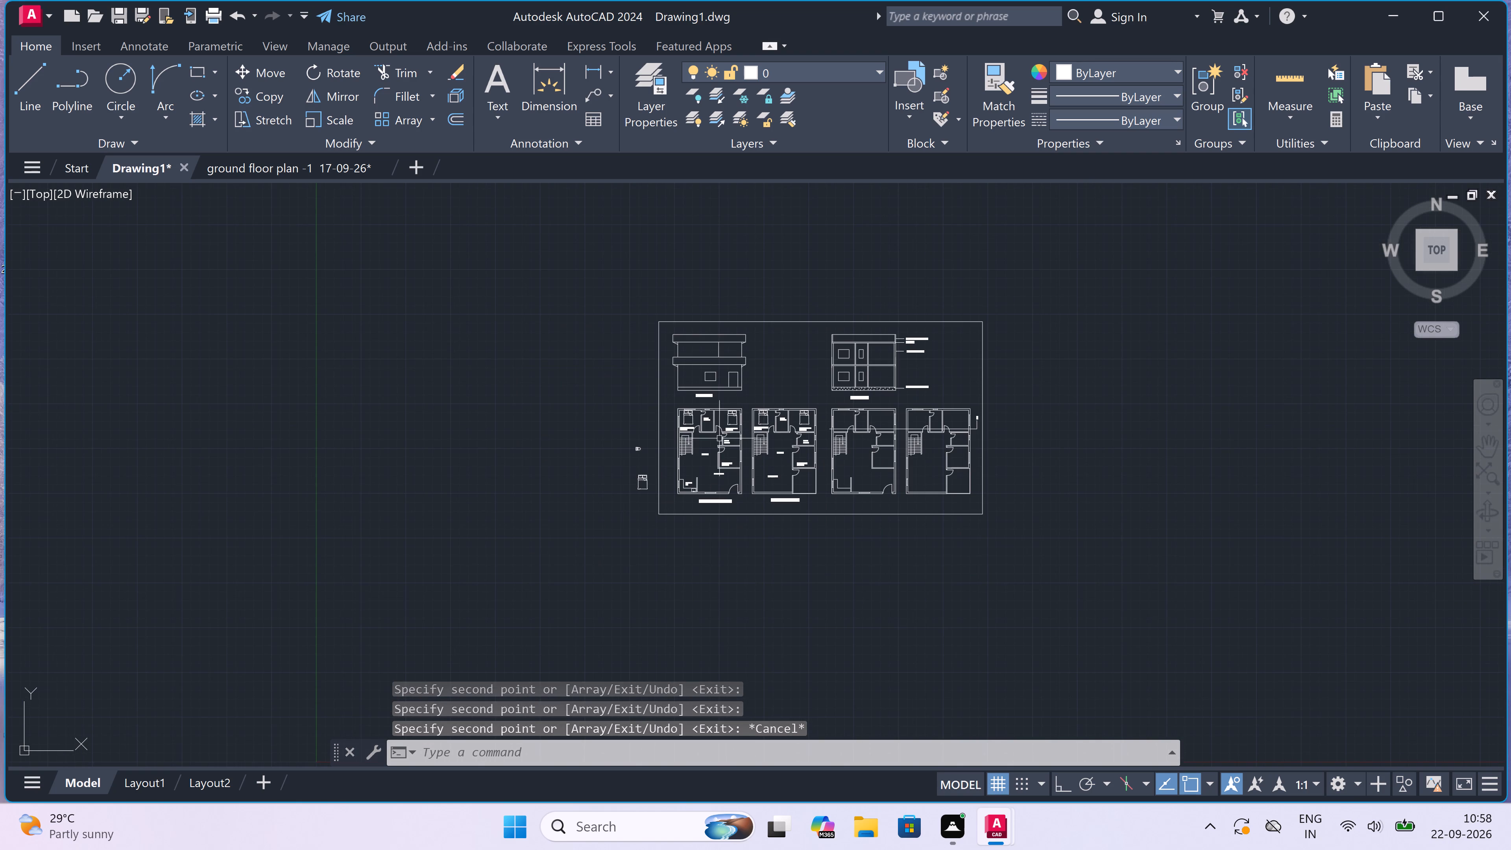
scroll(695, 443, "up", 3)
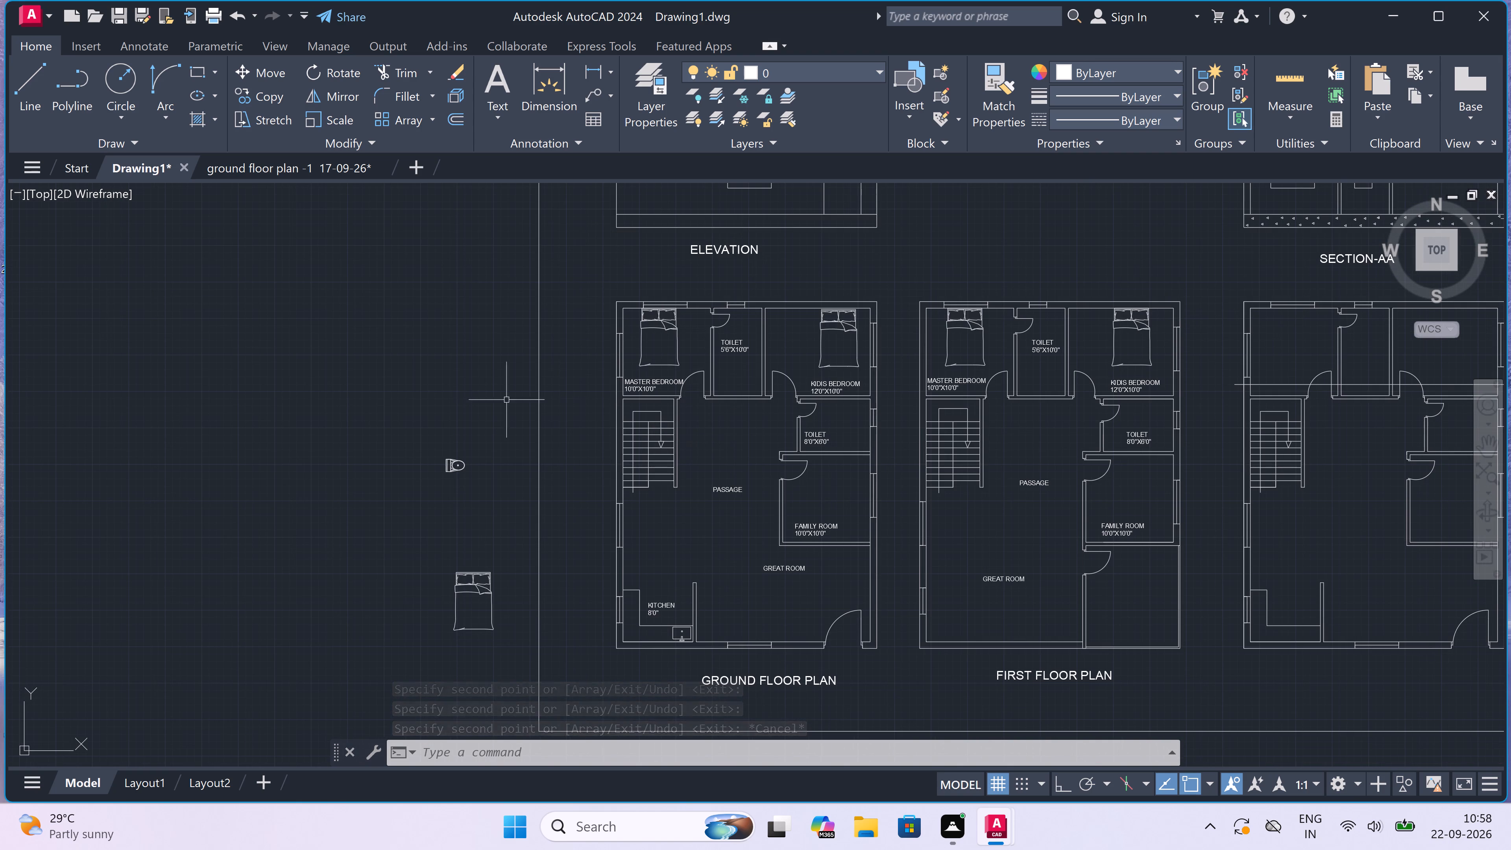
scroll(476, 425, "up", 1)
left_click(476, 425)
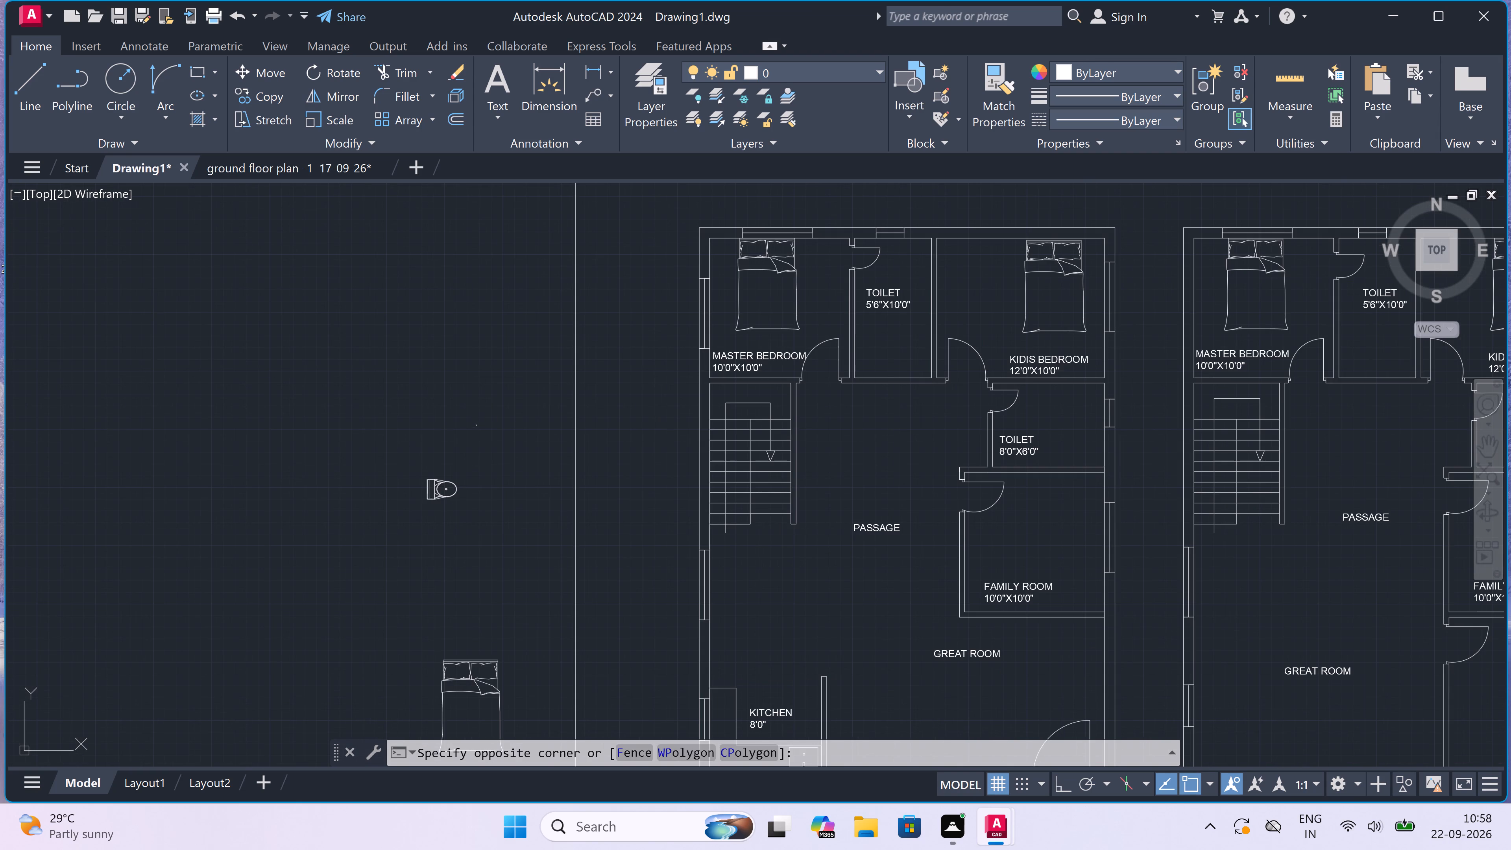
left_click(321, 539)
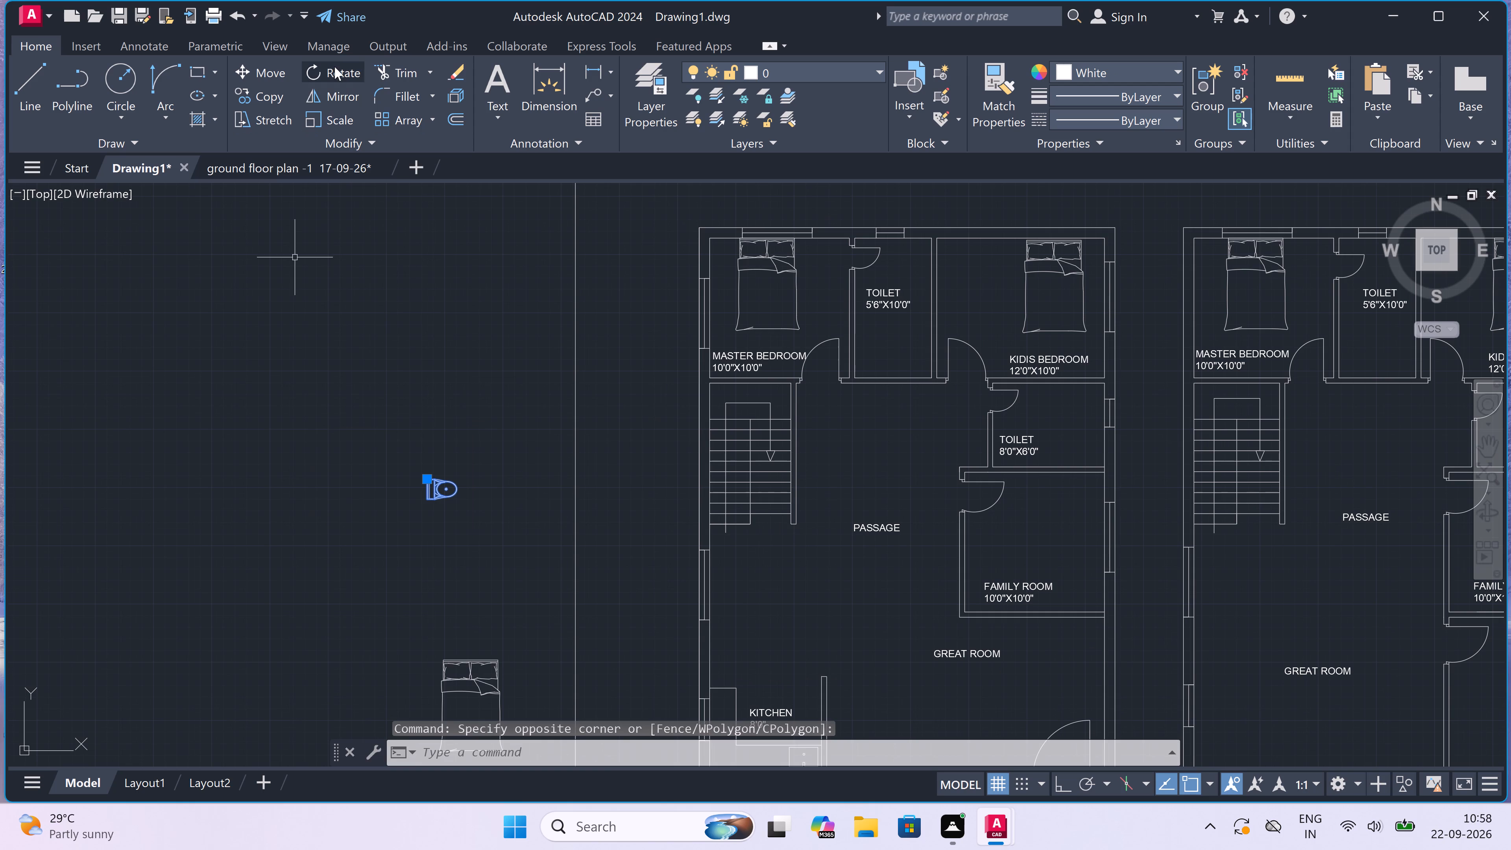
left_click(334, 67)
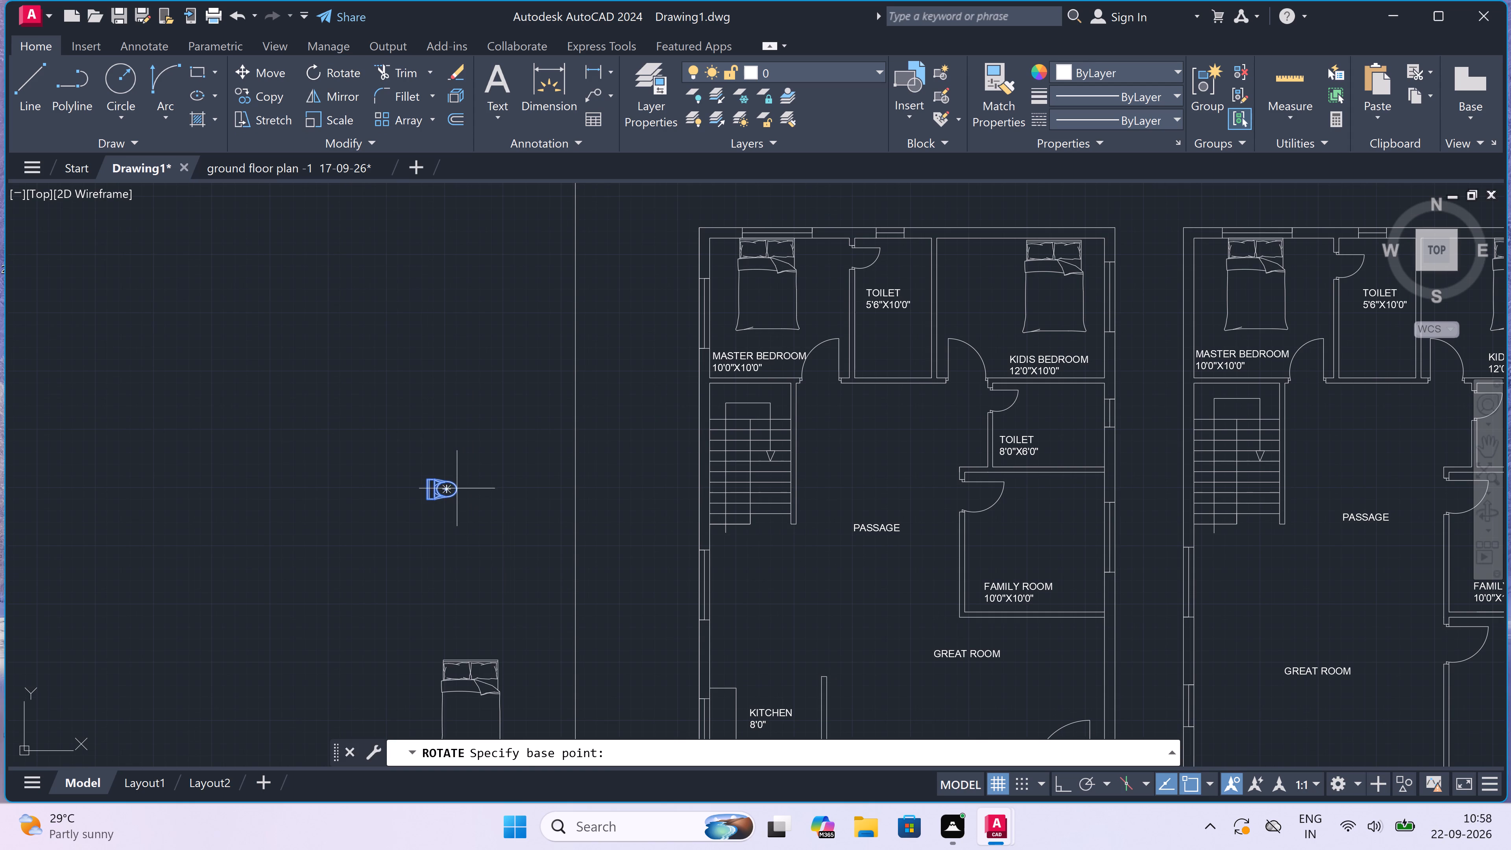
left_click(455, 488)
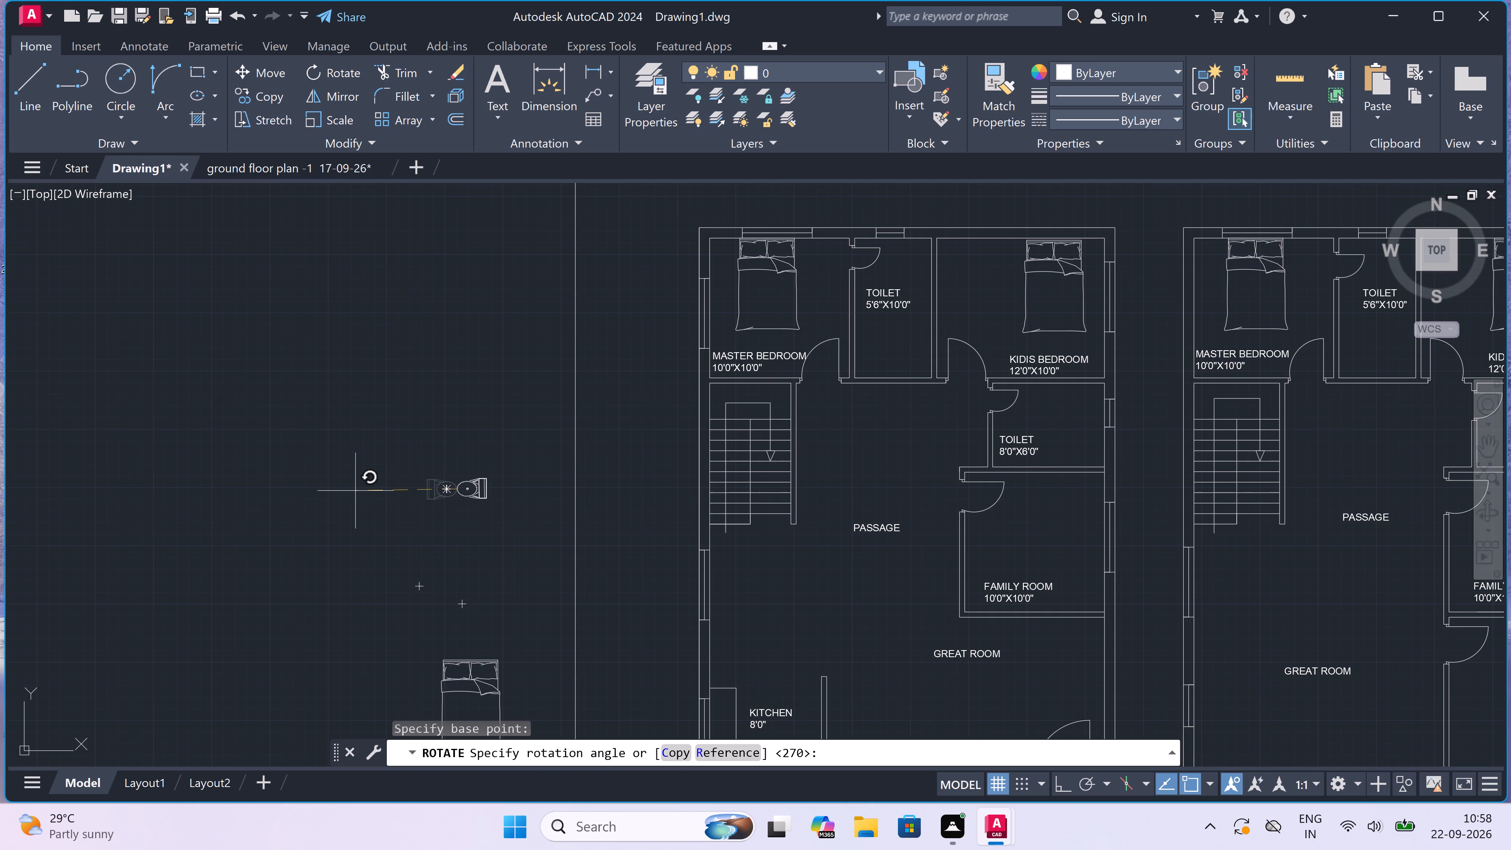
key("F8")
left_click(355, 491)
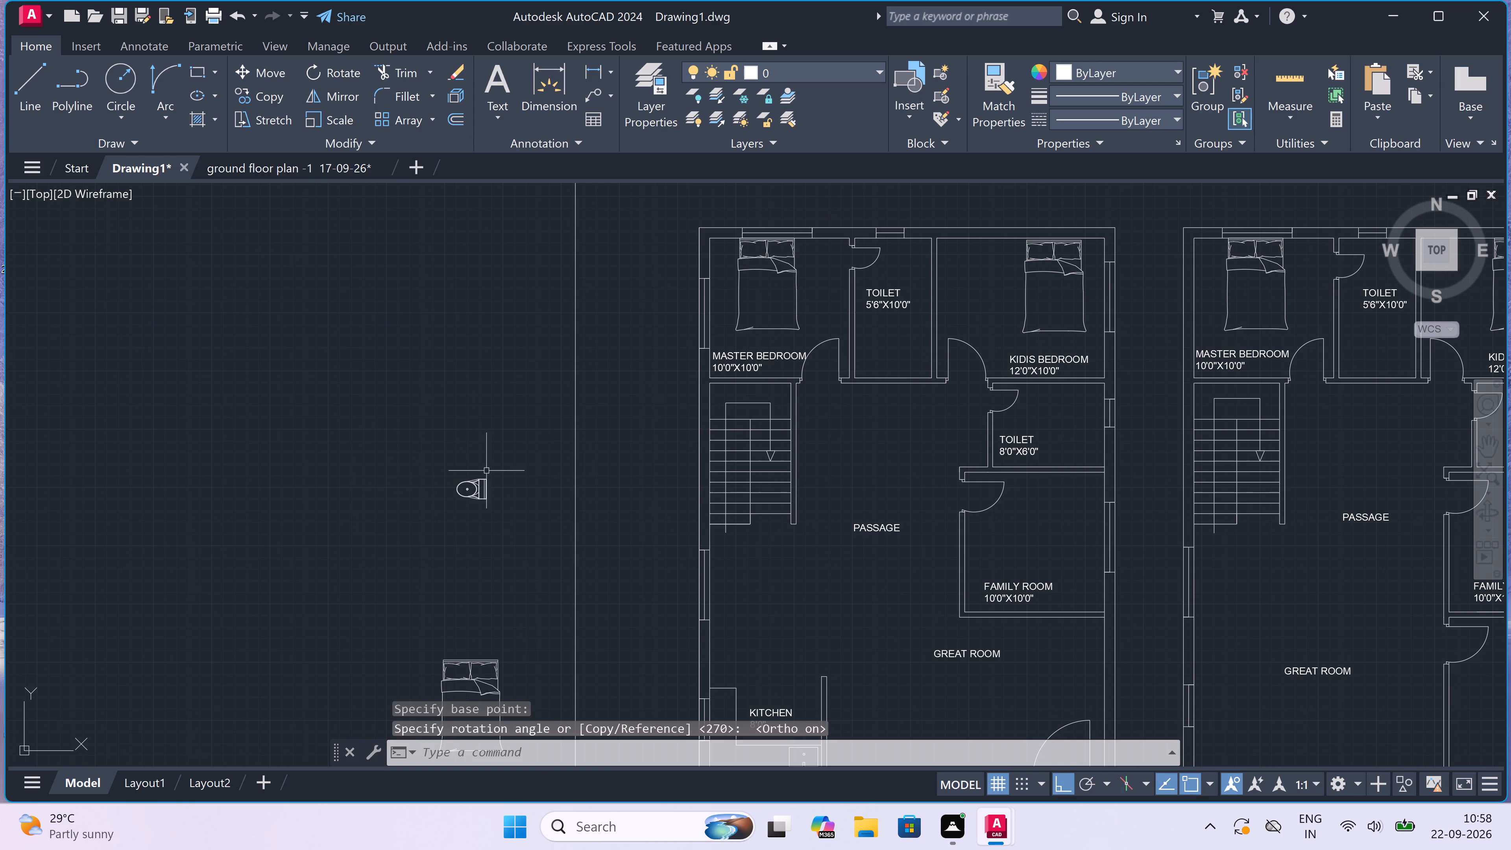
Scale the rotated WC up slightly, using its bowl centre as the base point.
left_click(503, 457)
left_click(413, 530)
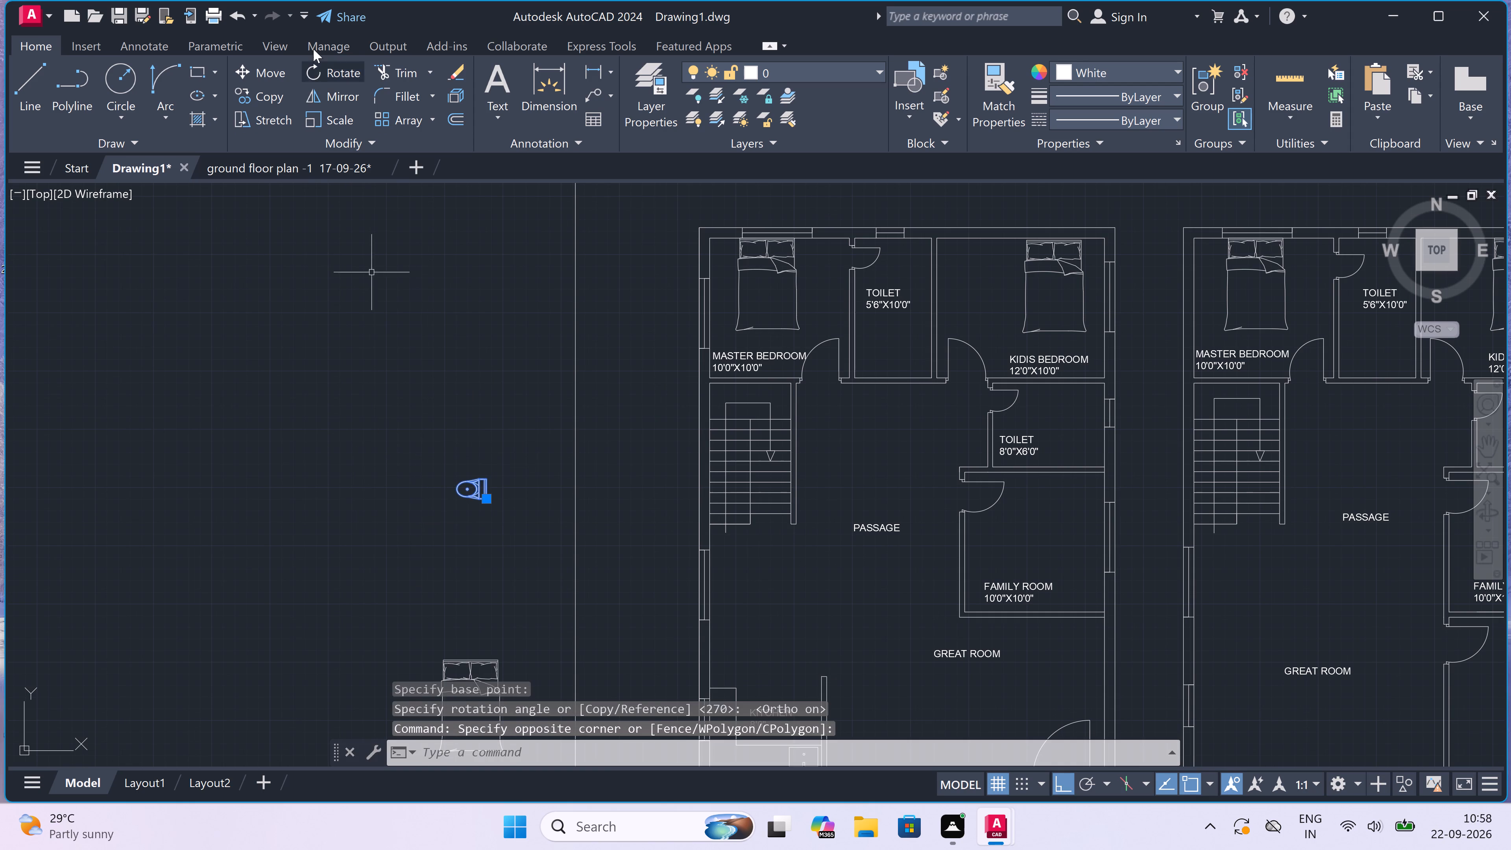
left_click(308, 116)
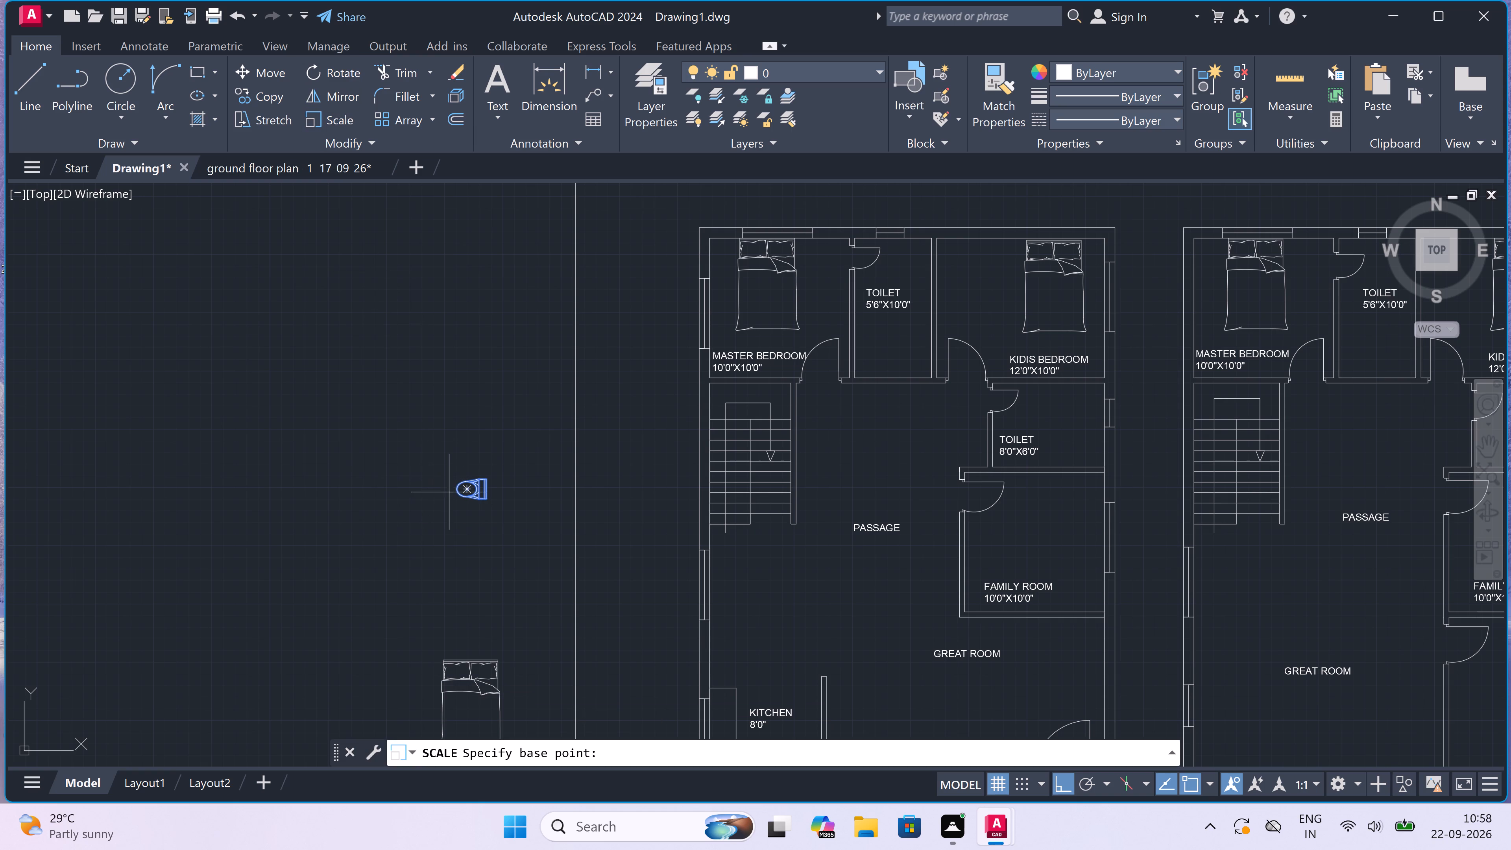
left_click(463, 489)
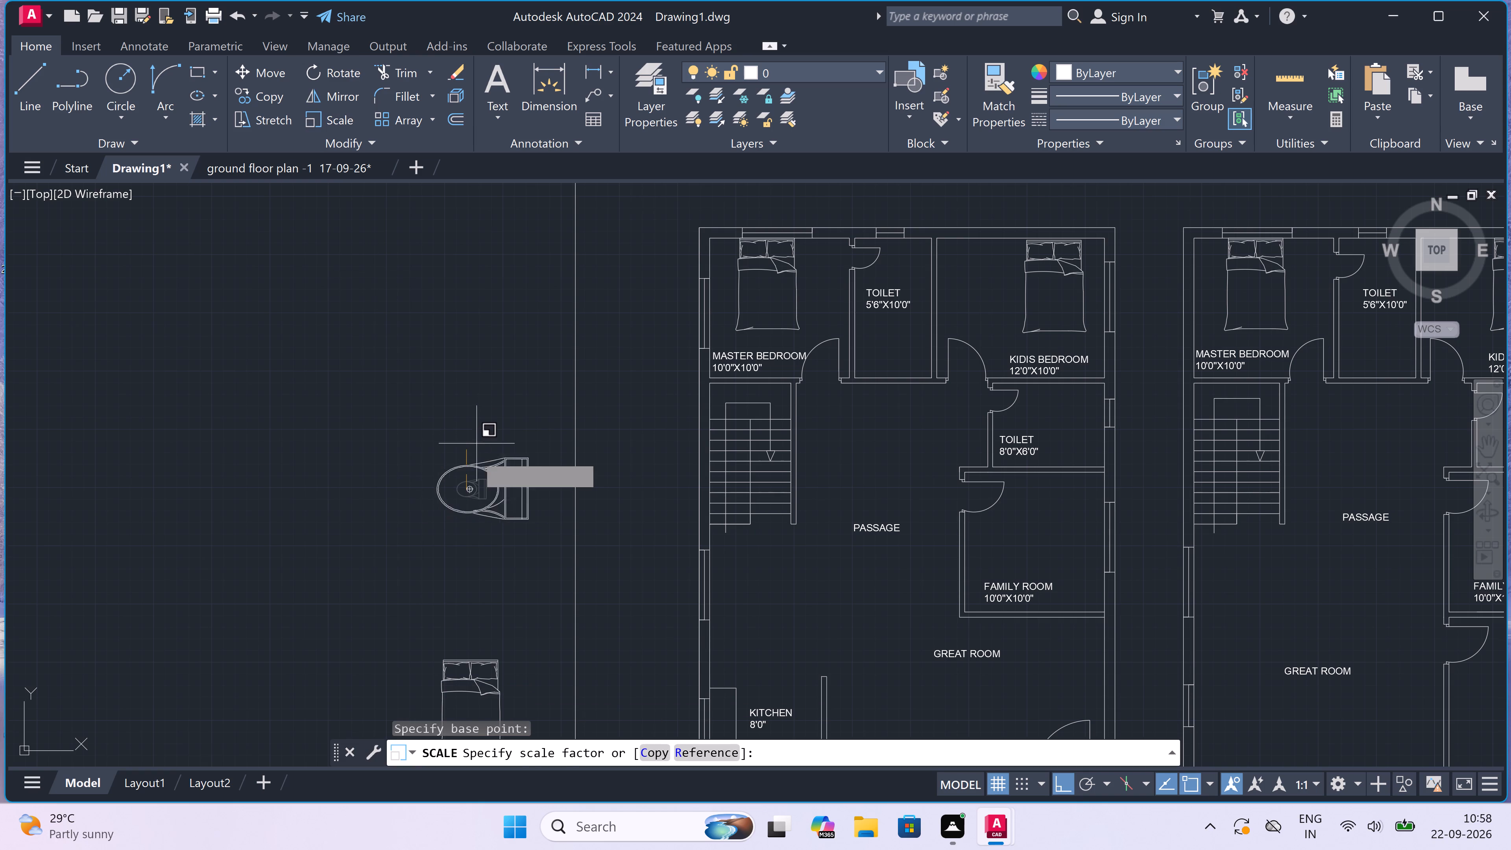
left_click(468, 473)
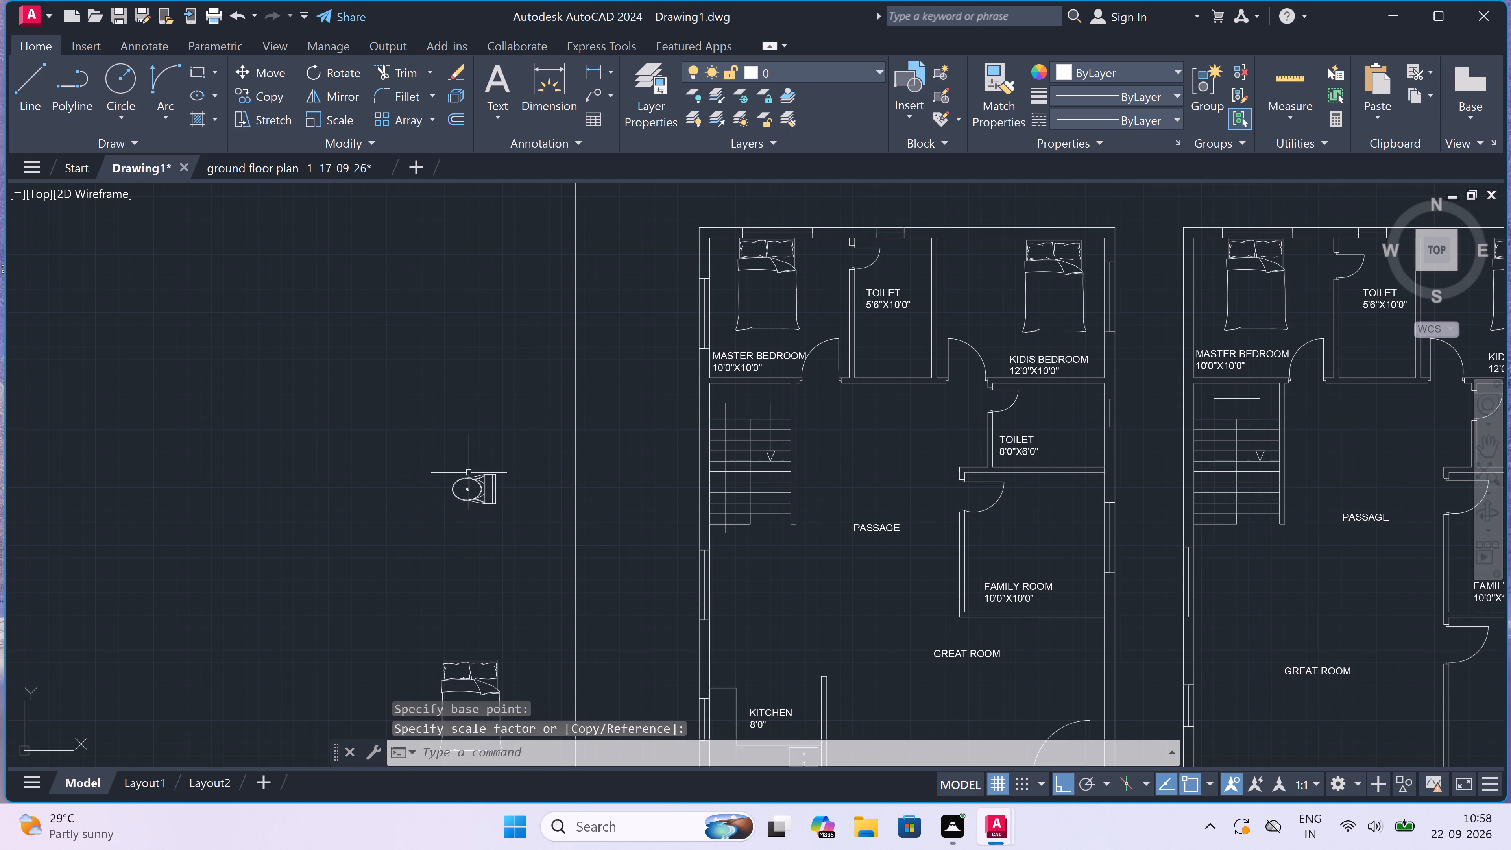
Copy the scaled WC by its cistern's back-edge midpoint to the right wall of the ground floor plan's 5'6"X10'0" toilet, with Ortho off.
left_click_drag(509, 470, 497, 483)
left_click(389, 530)
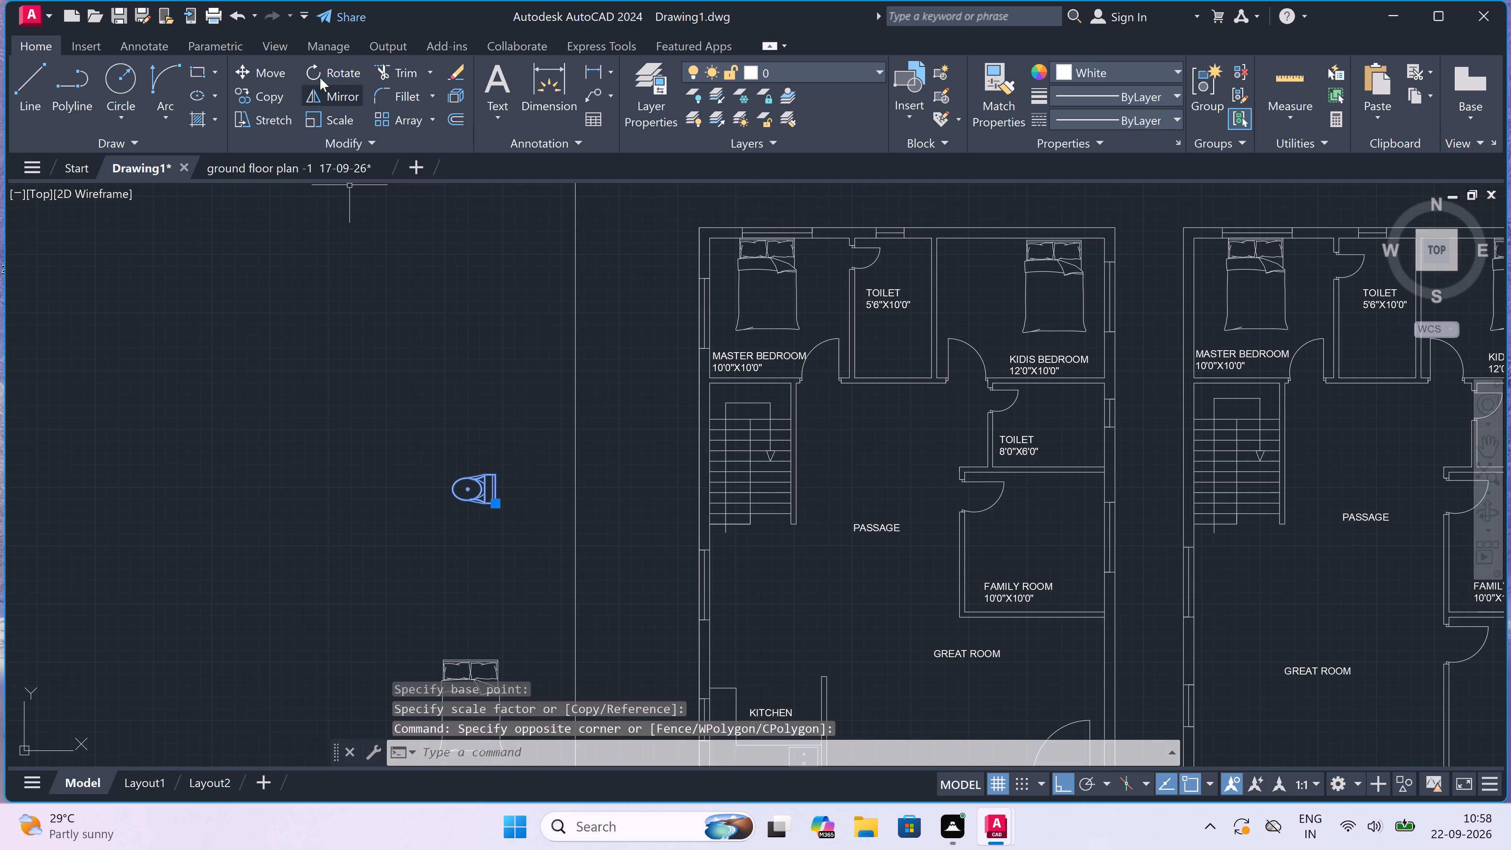
left_click(248, 91)
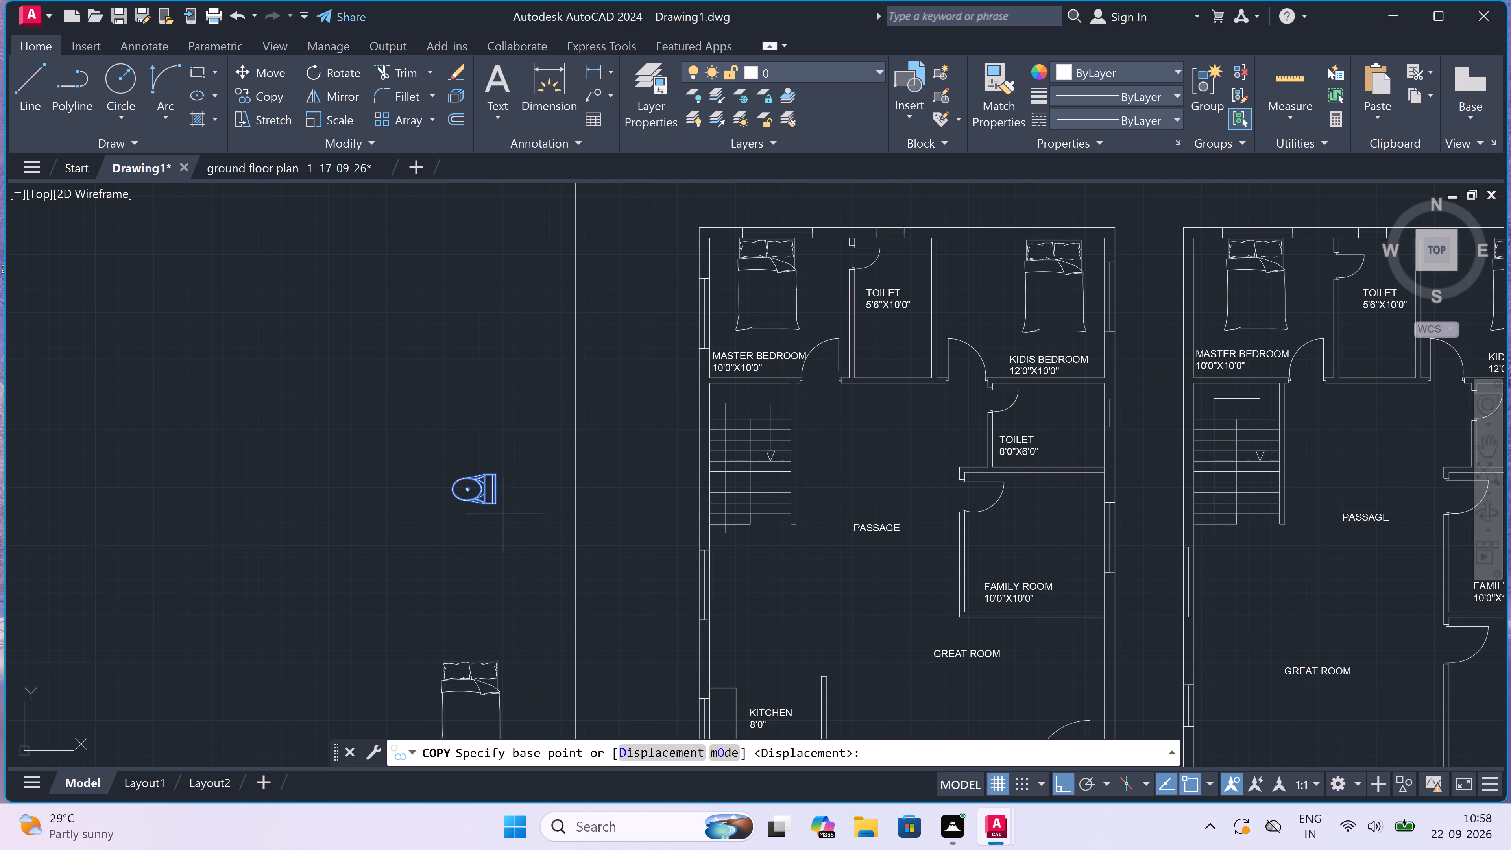
scroll(454, 513, "up", 2)
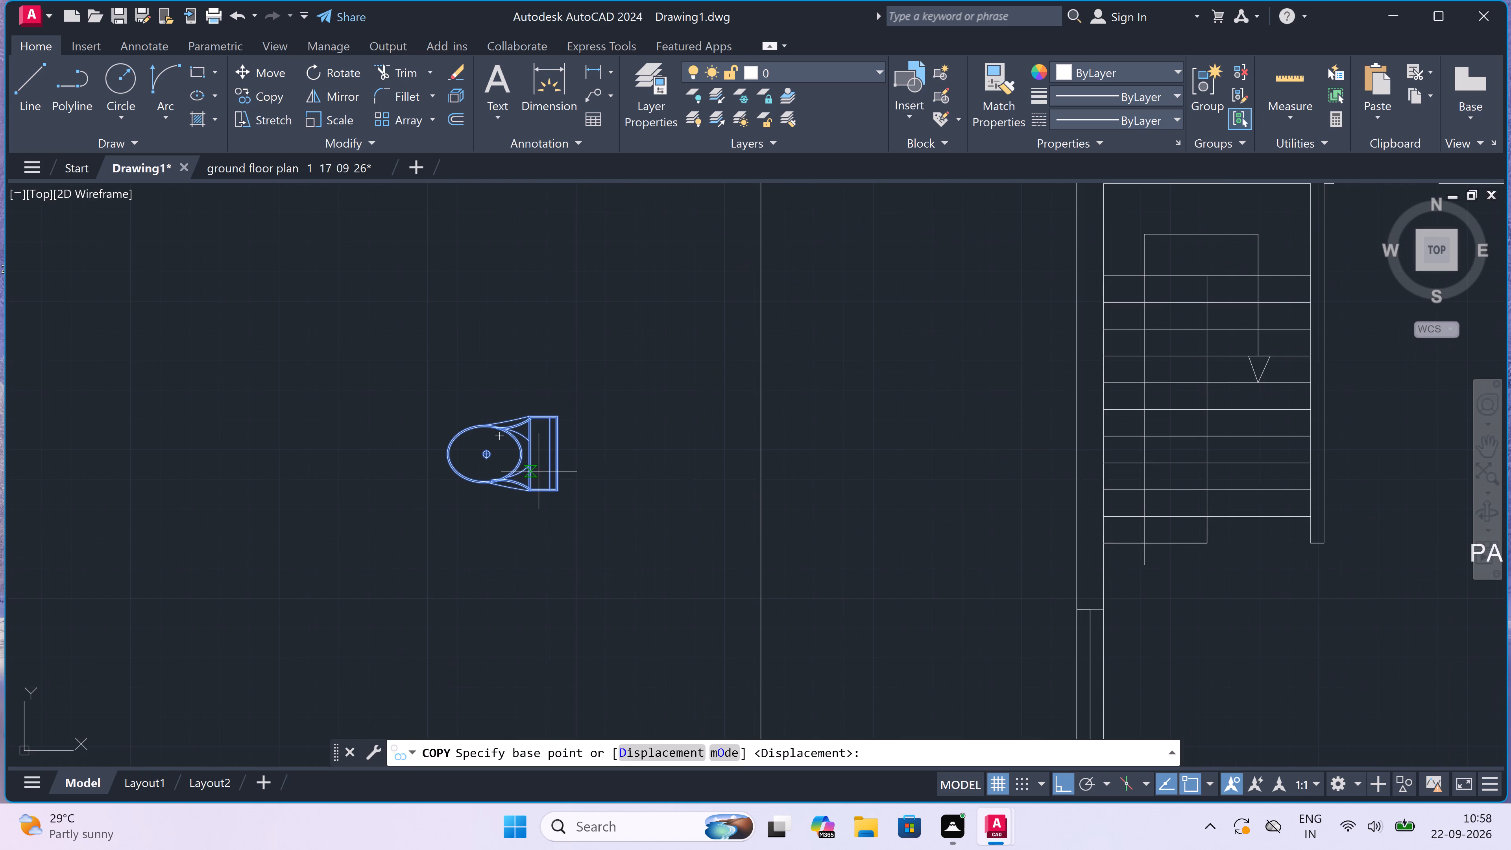
left_click(556, 453)
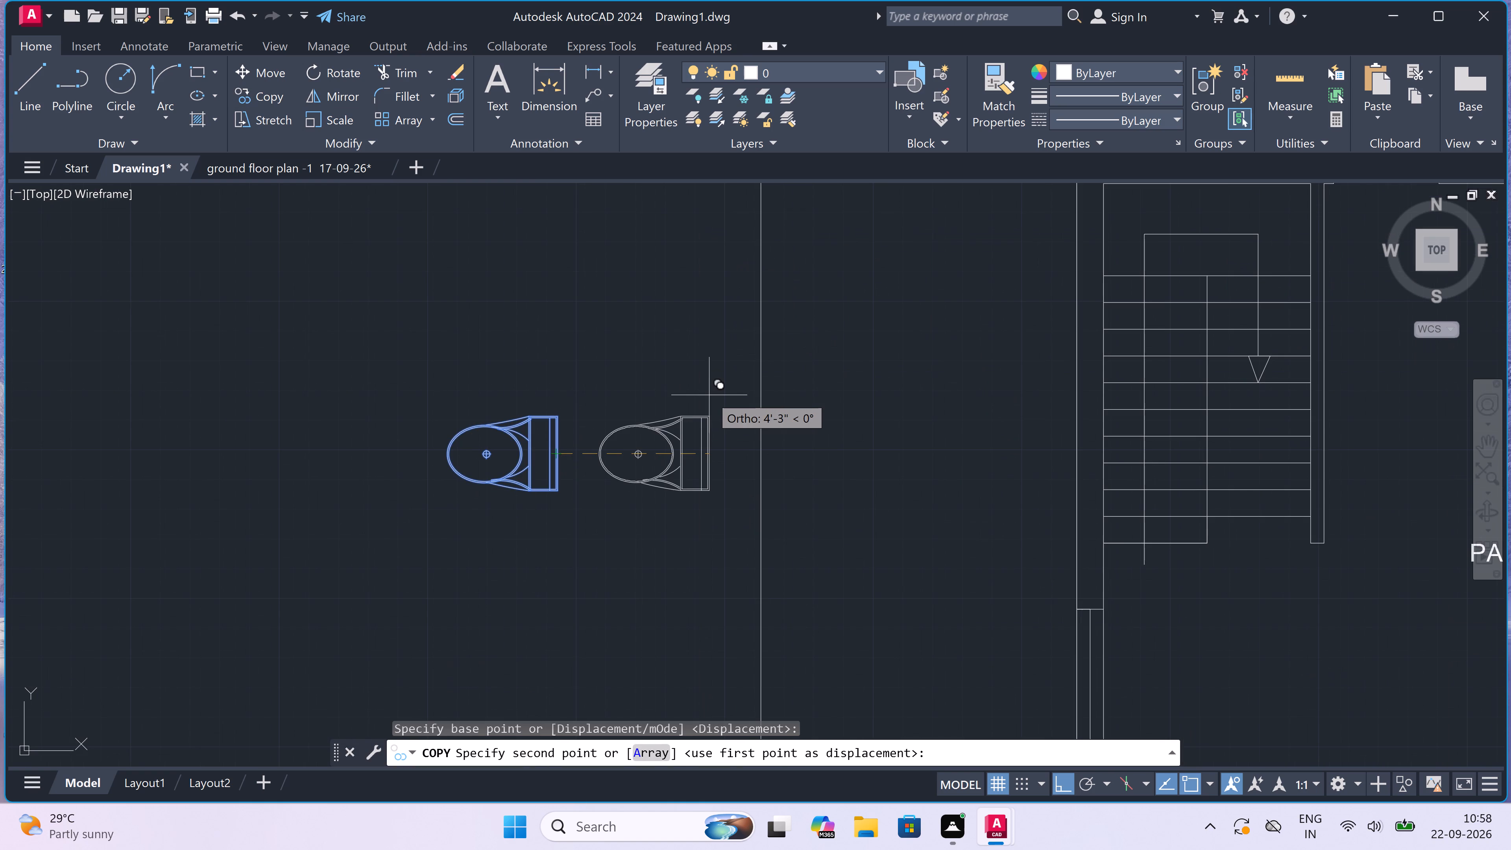
key("F8")
scroll(663, 453, "down", 4)
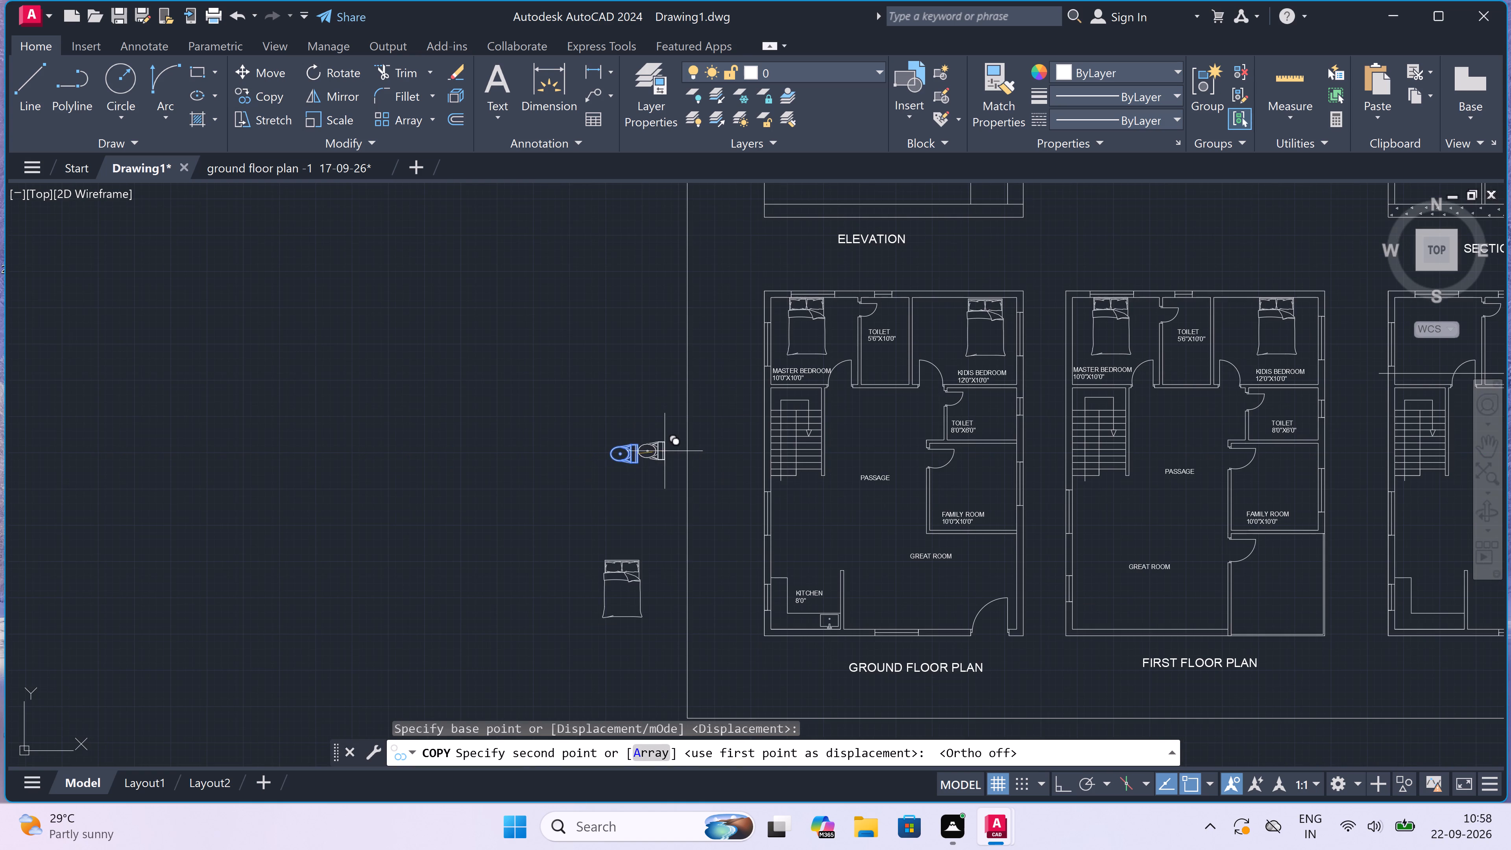
scroll(902, 326, "up", 3)
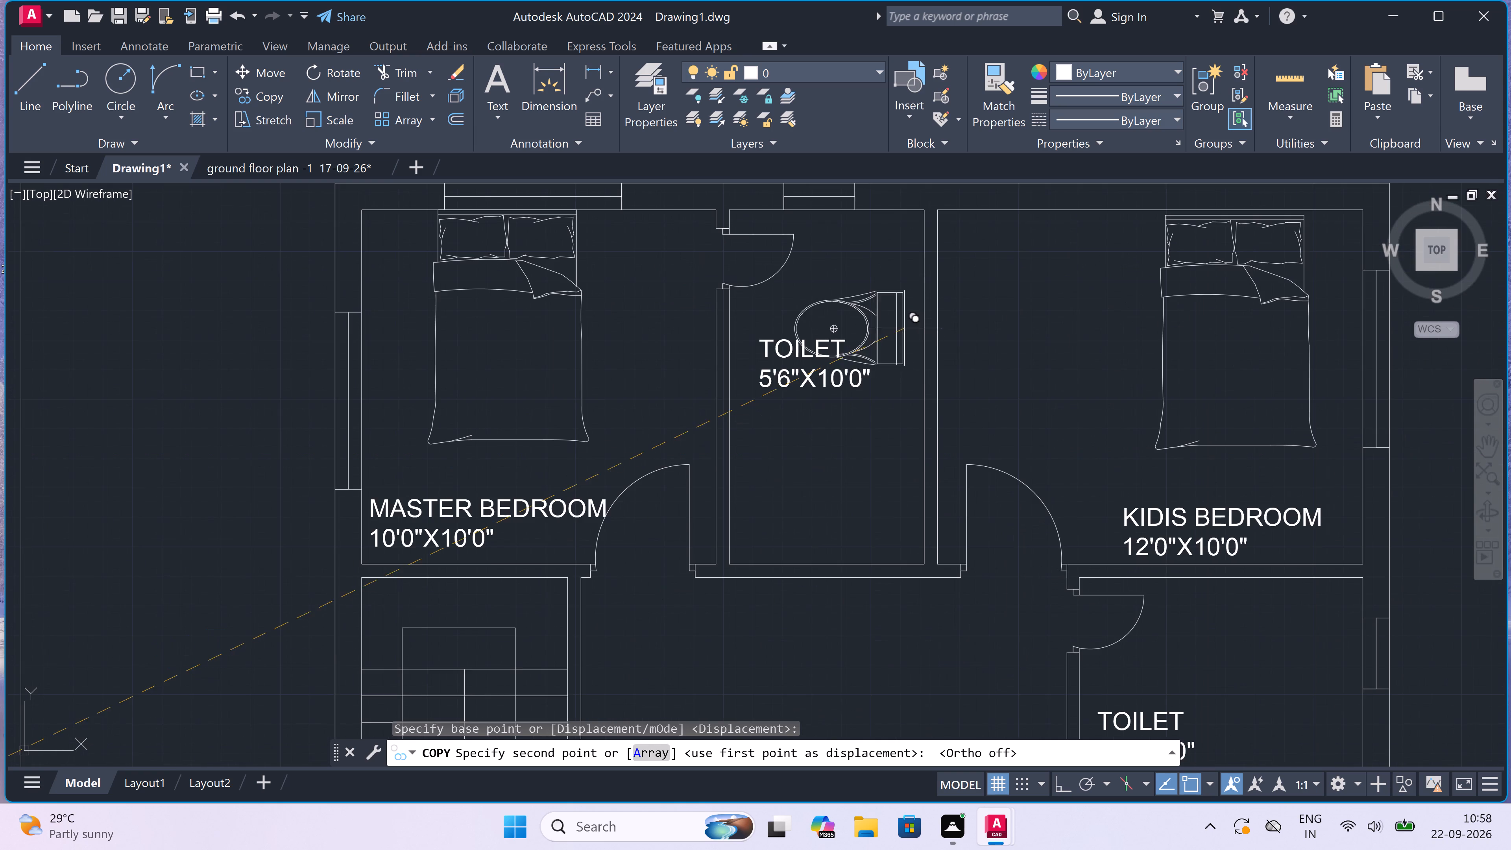
scroll(922, 436, "up", 3)
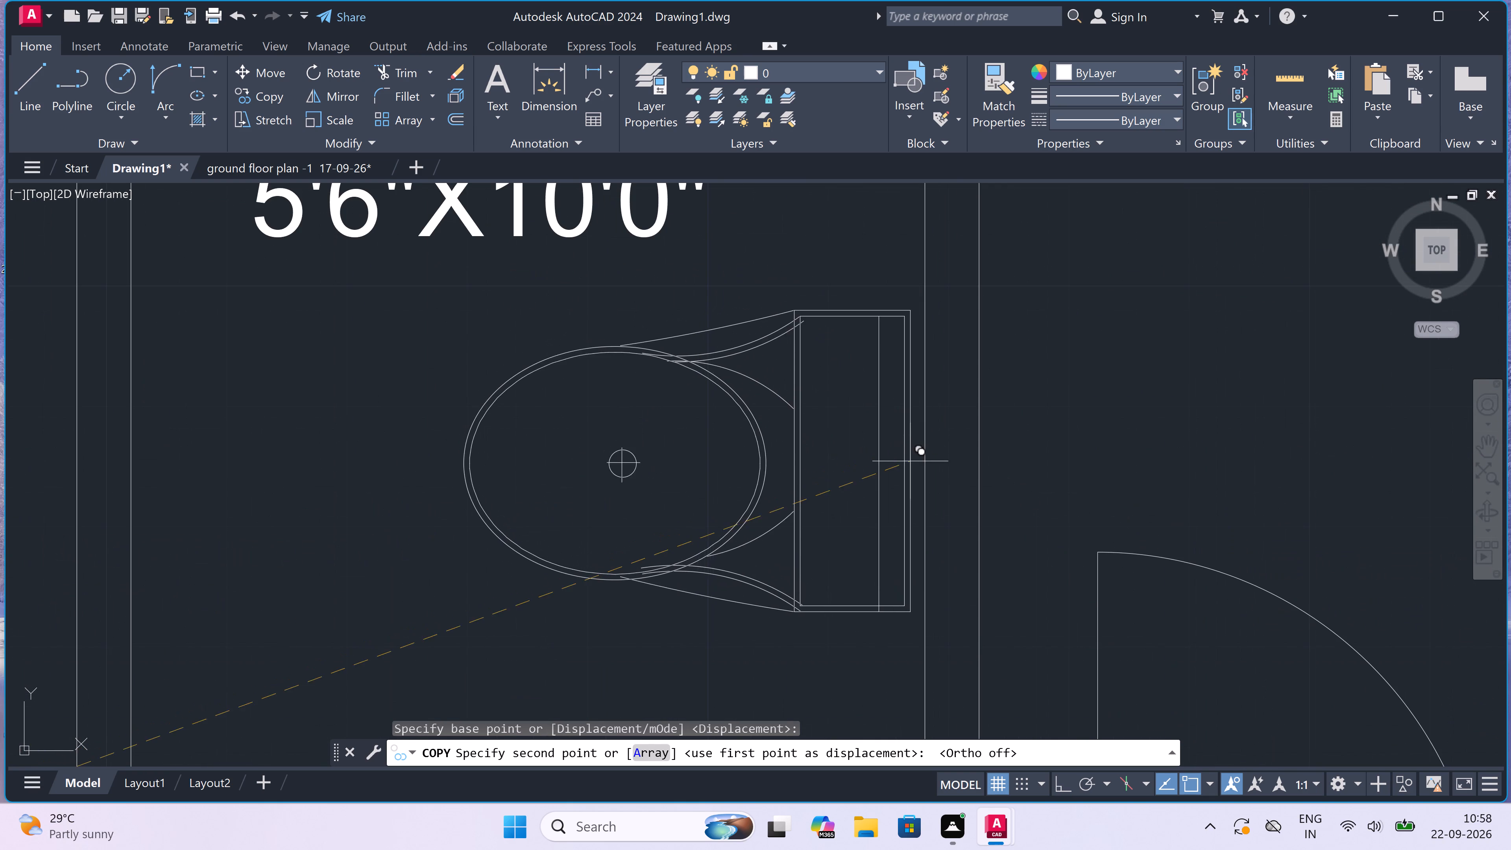
left_click(918, 486)
Place another copy of the WC against the right wall of the ground floor plan's 8'0"X6'0" toilet and end the copying.
scroll(835, 482, "down", 5)
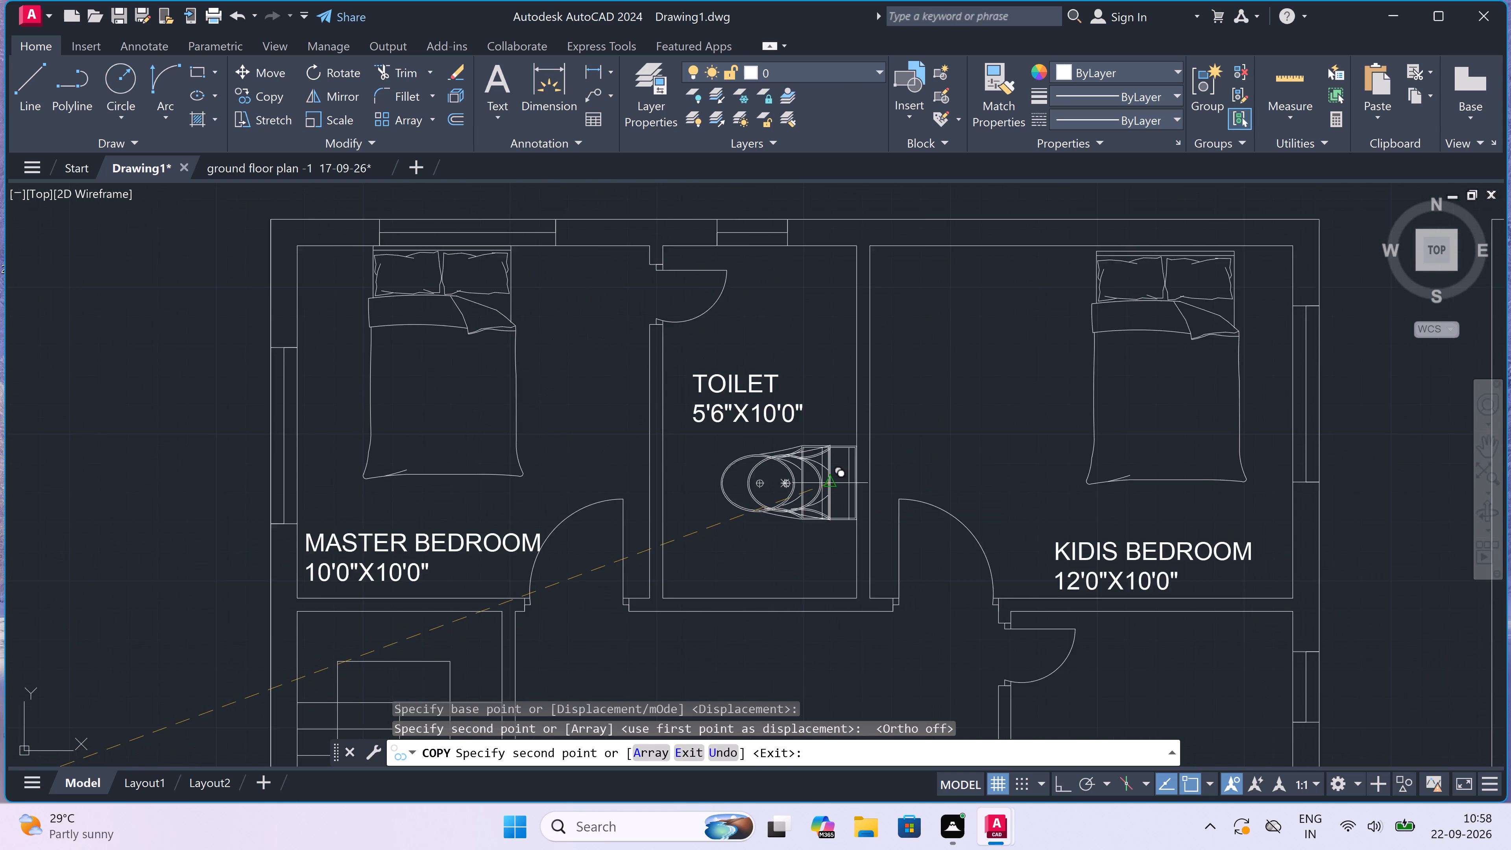
scroll(834, 481, "down", 2)
scroll(898, 514, "up", 4)
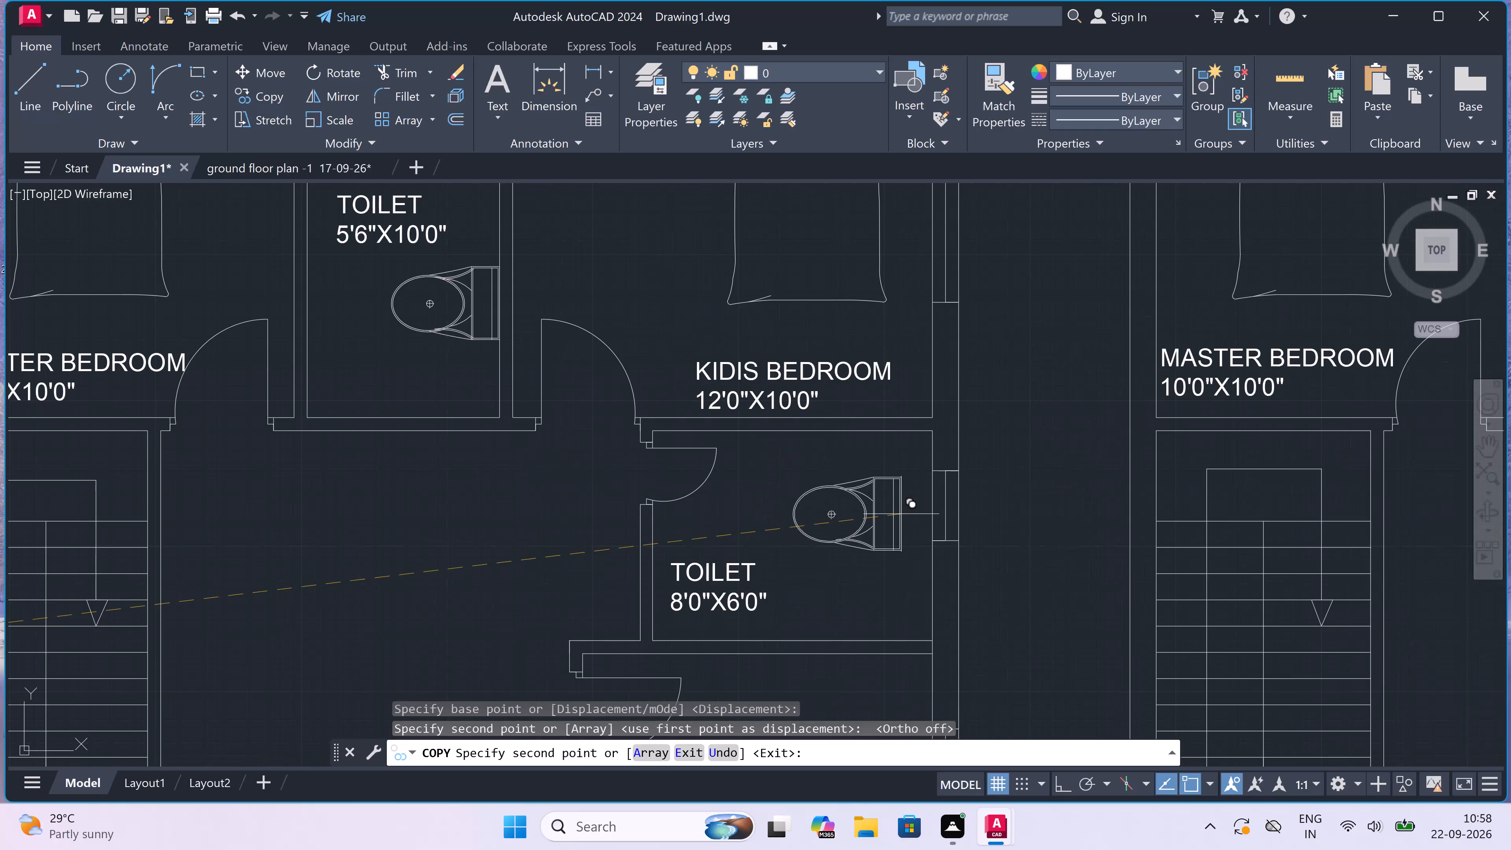
left_click(927, 543)
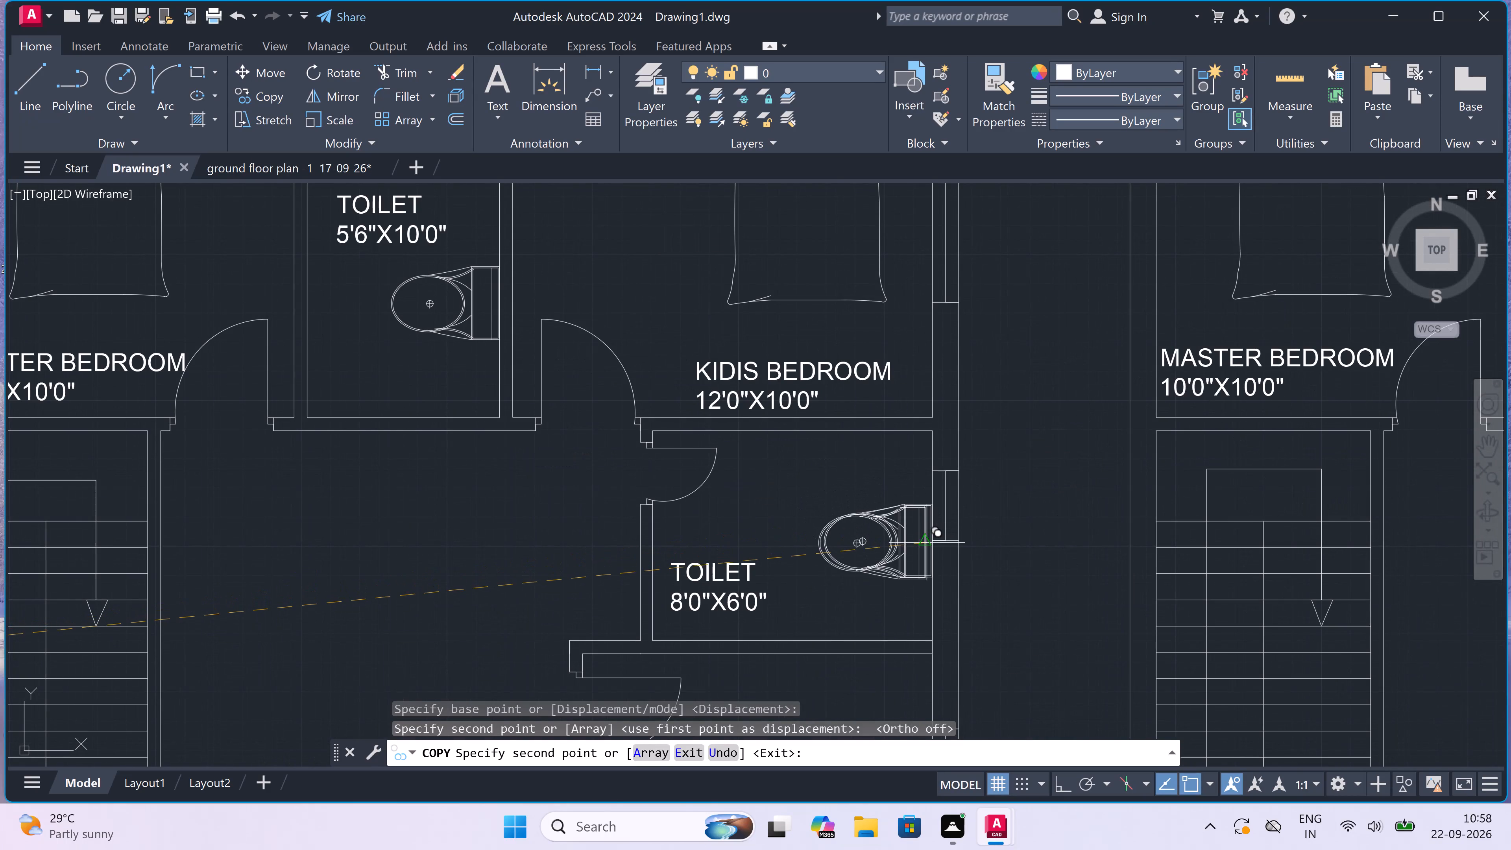
scroll(897, 544, "down", 4)
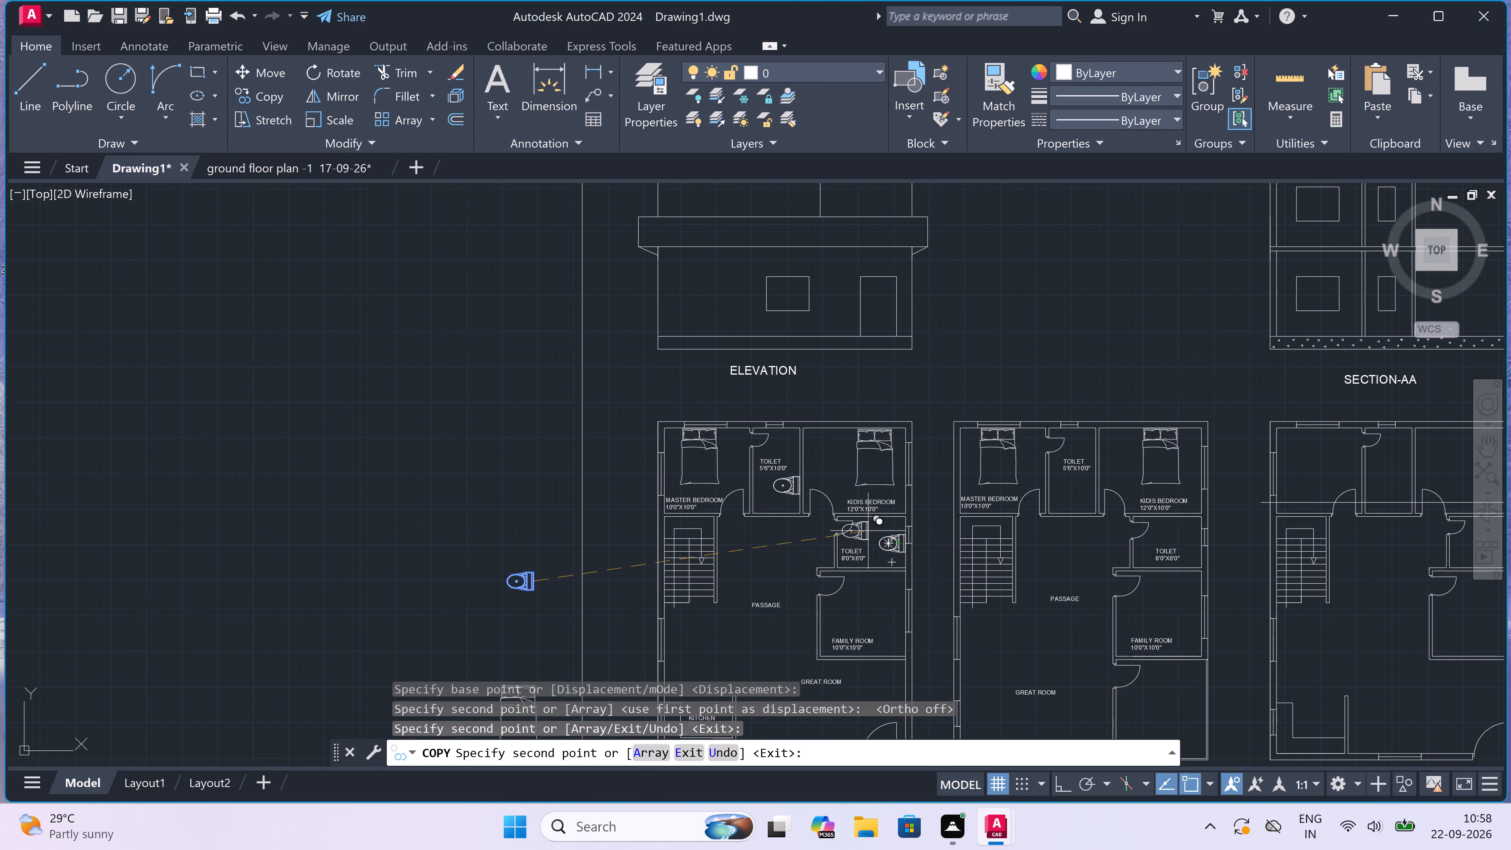
key("Escape")
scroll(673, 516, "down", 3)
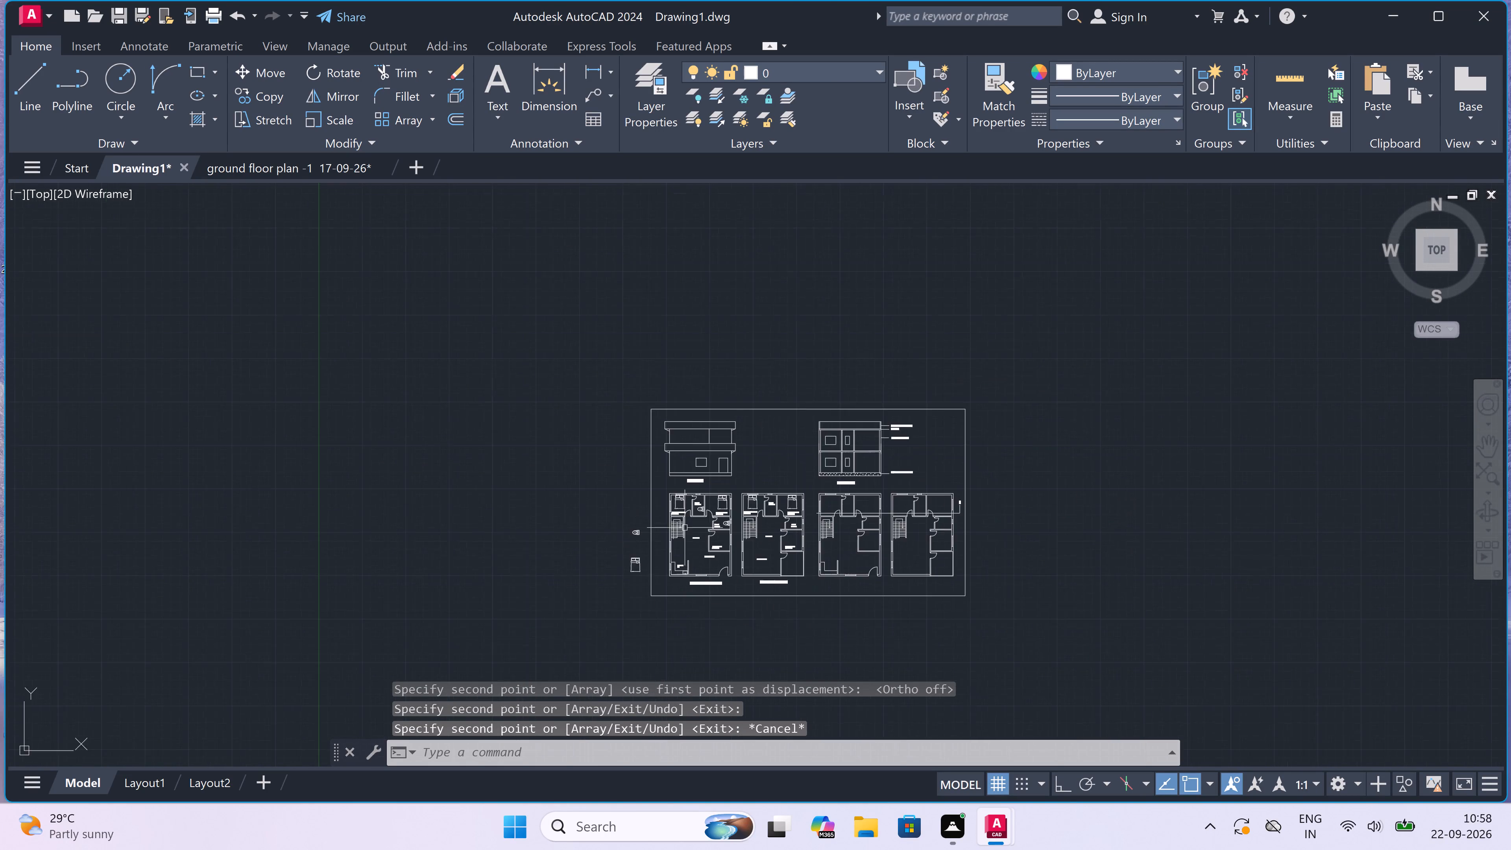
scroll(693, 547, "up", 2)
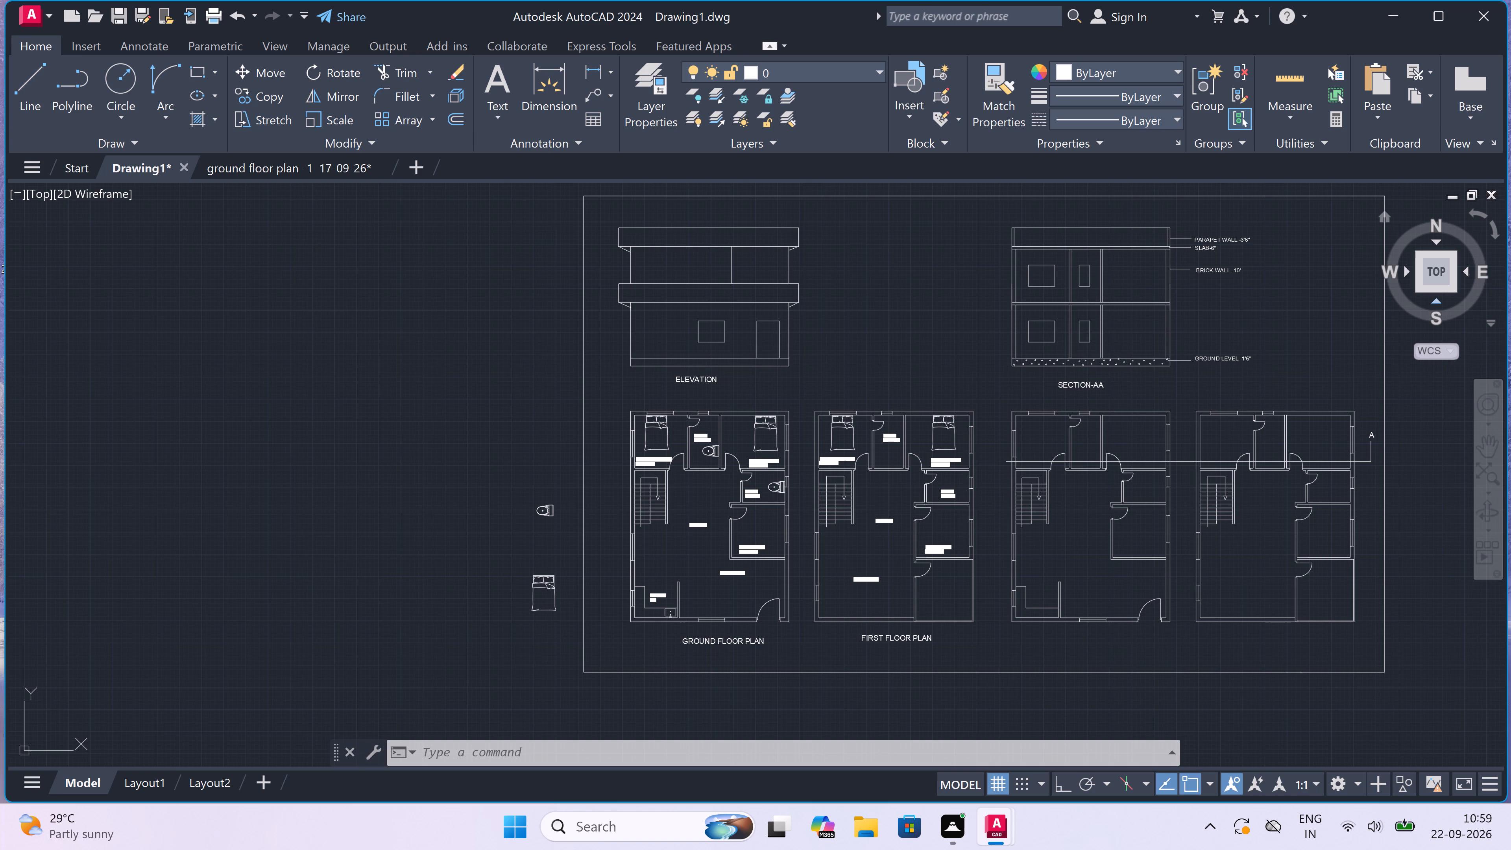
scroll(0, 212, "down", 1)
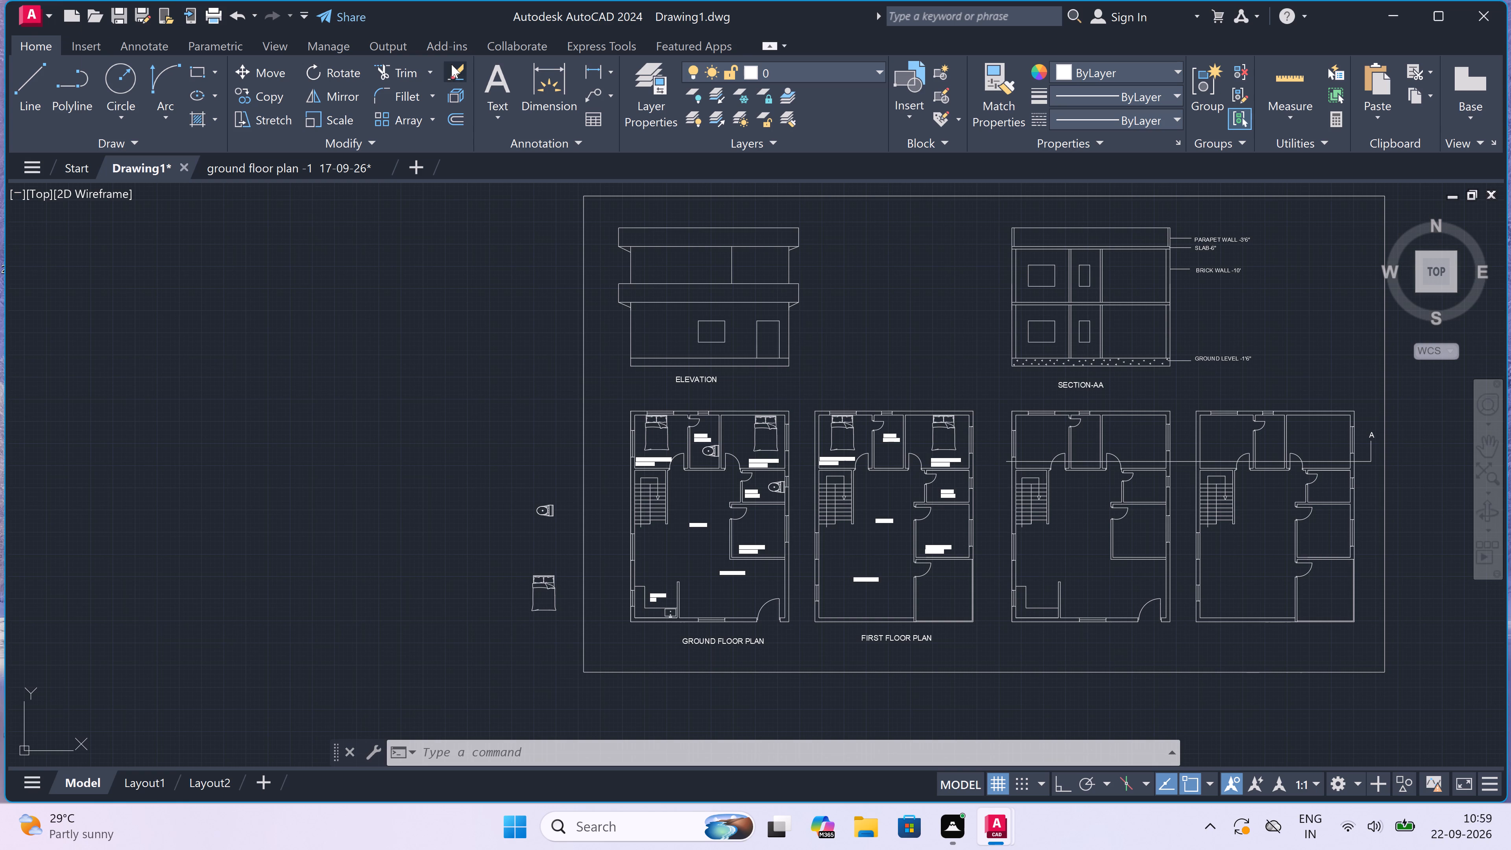
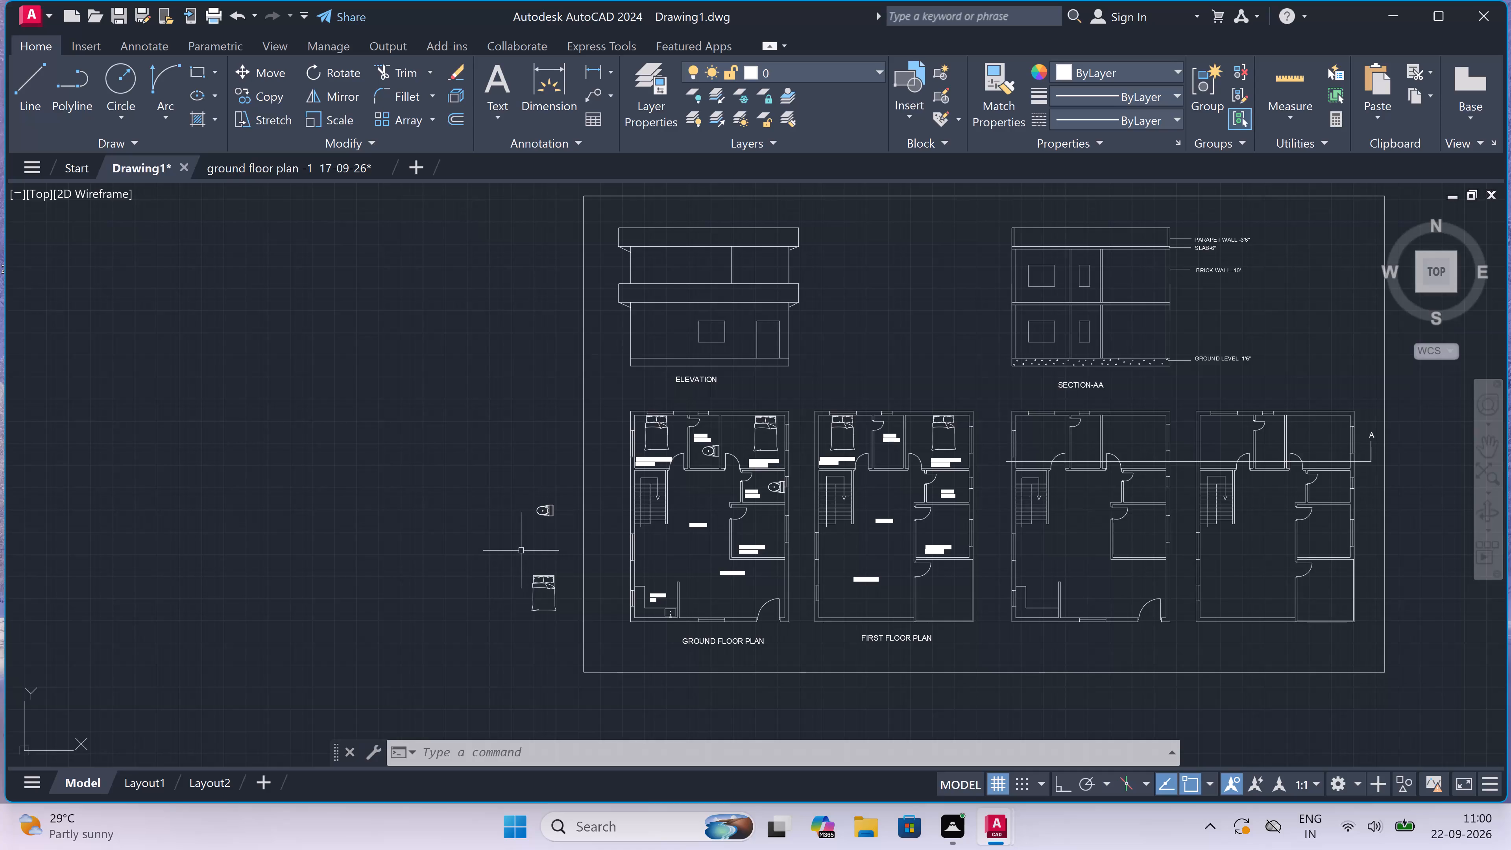
Copy the WC from the ground floor's 5'6"X10'0" toilet to the matching wall of the first floor's 5'6"X10'0" toilet.
scroll(521, 551, "up", 1)
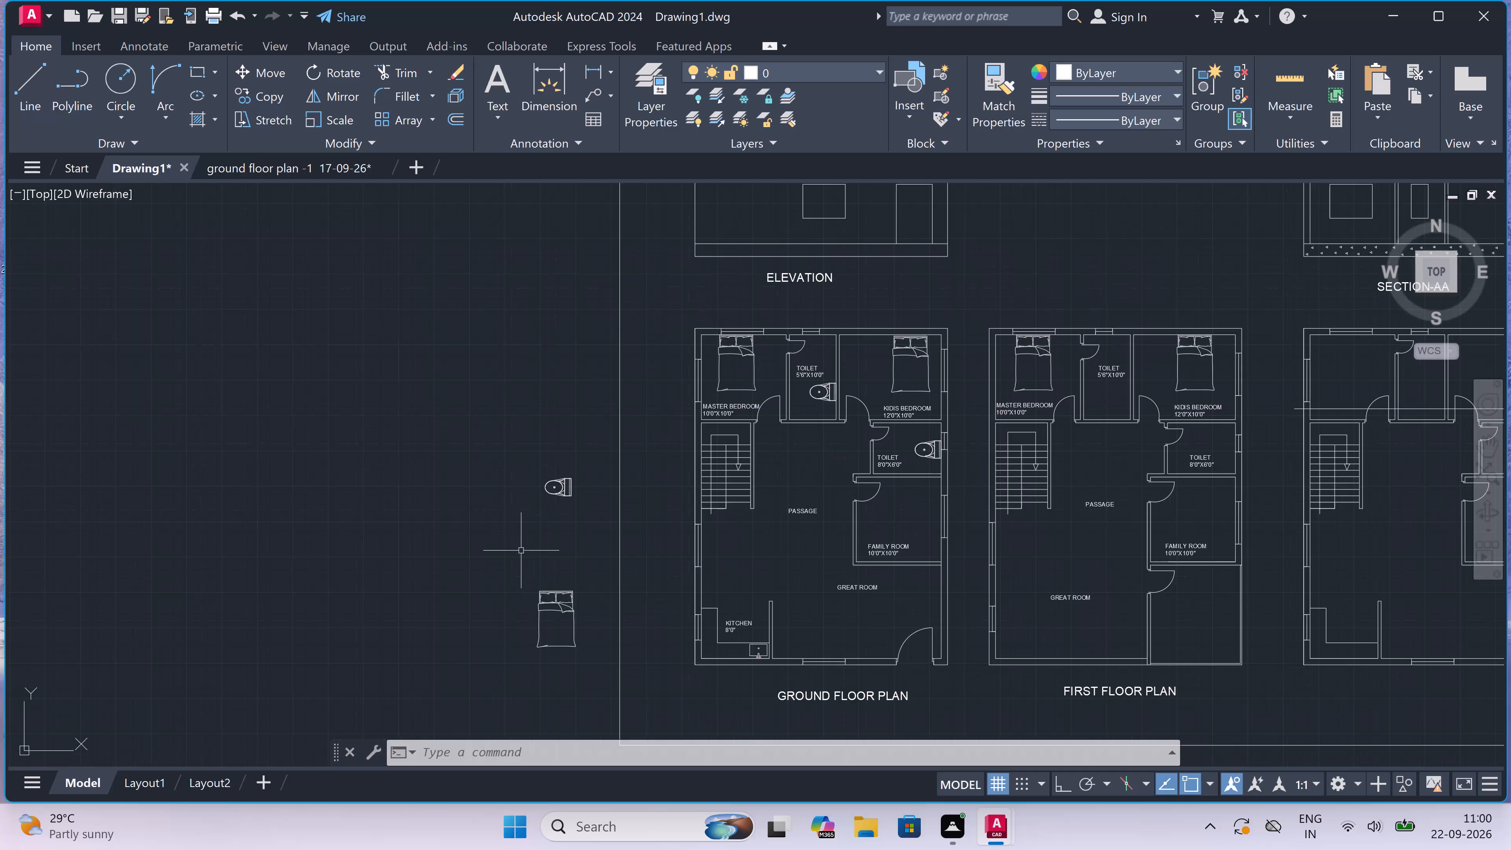
scroll(523, 551, "up", 1)
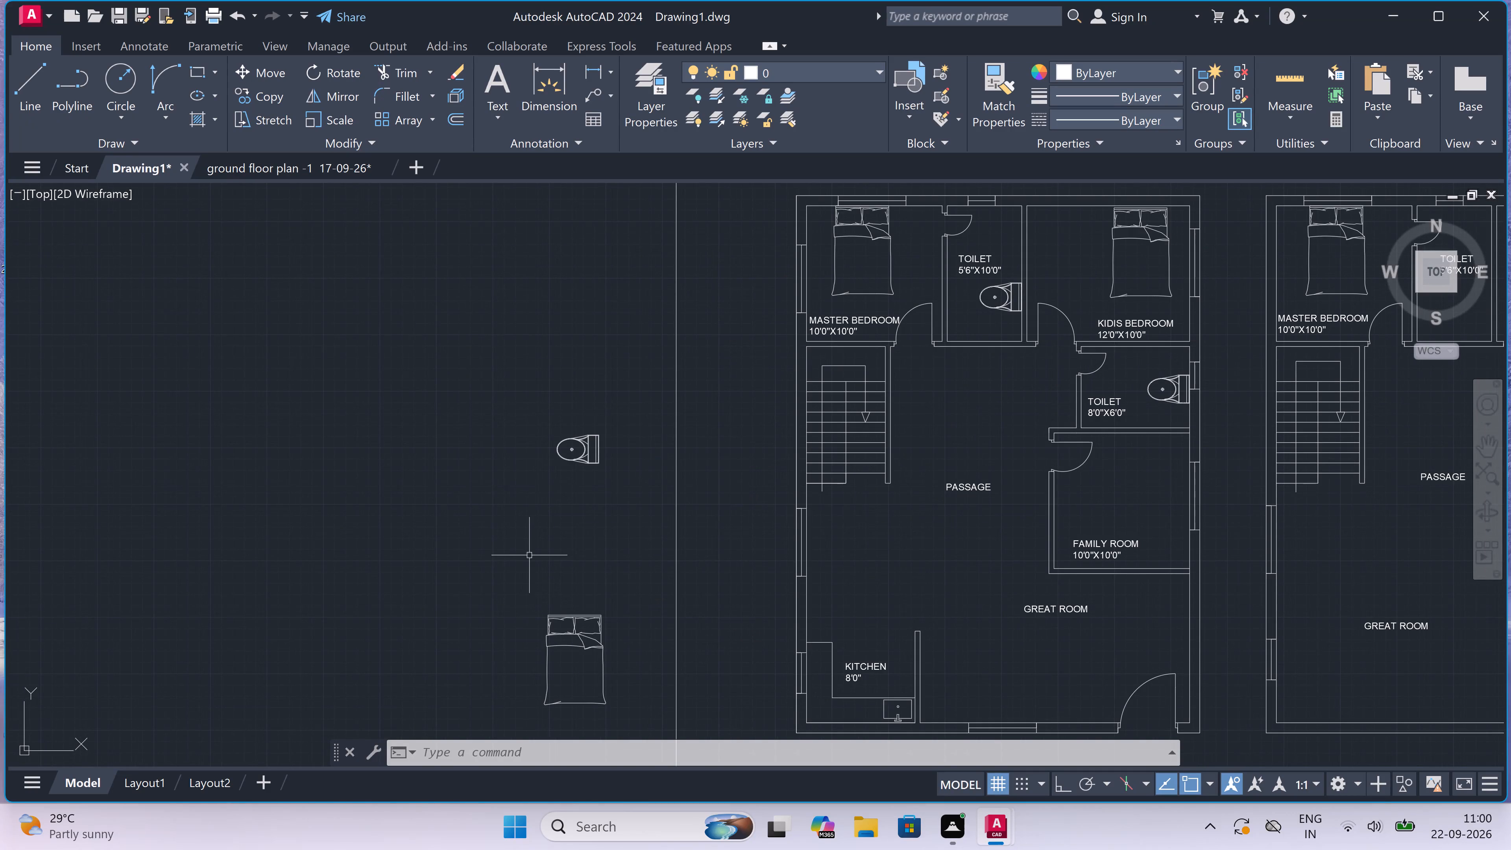
scroll(630, 456, "down", 2)
scroll(630, 456, "up", 1)
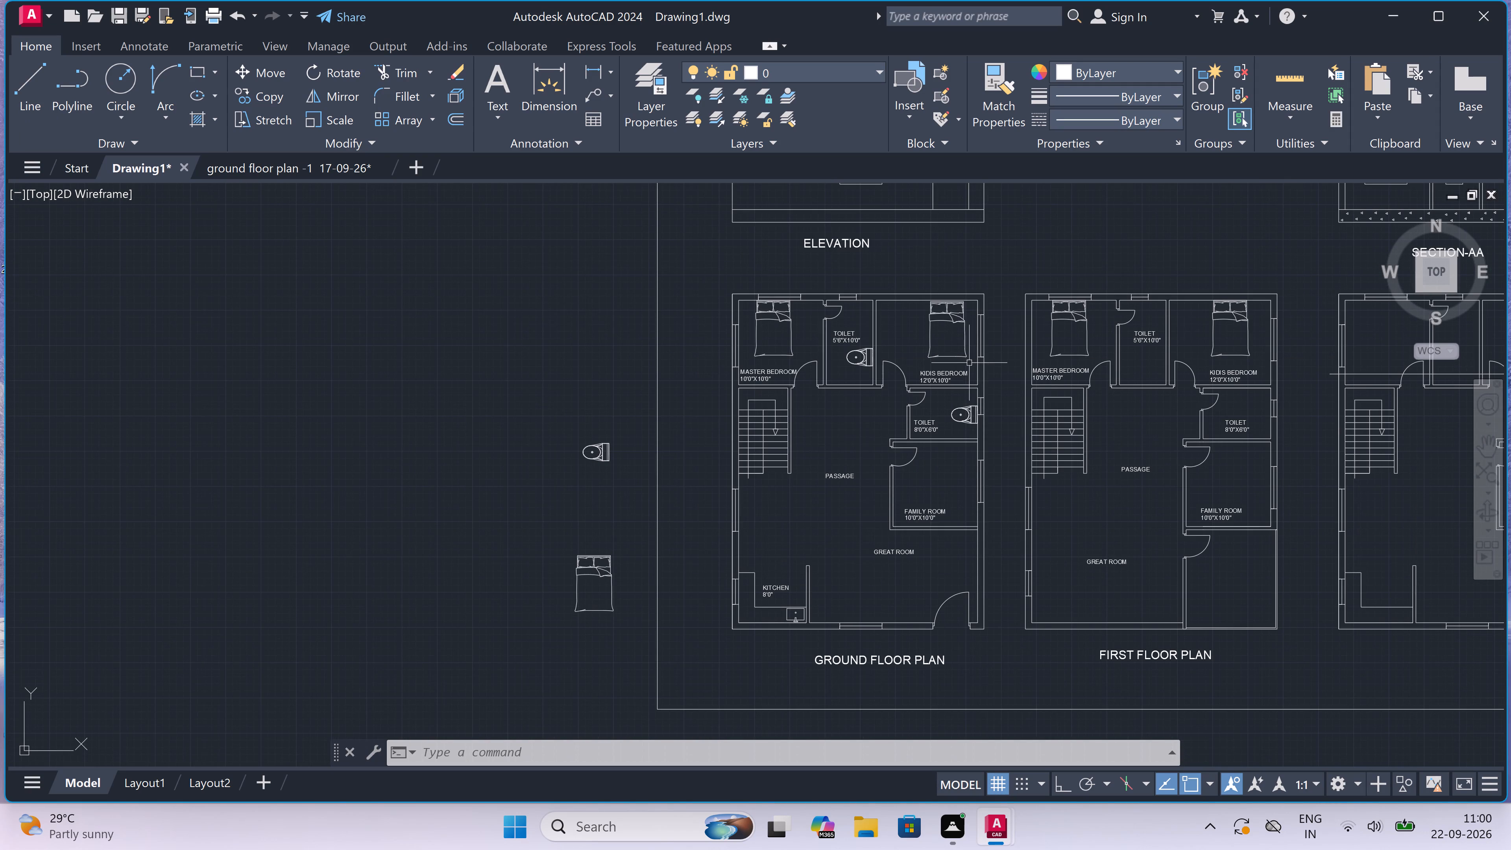
scroll(917, 340, "up", 2)
scroll(711, 381, "up", 1)
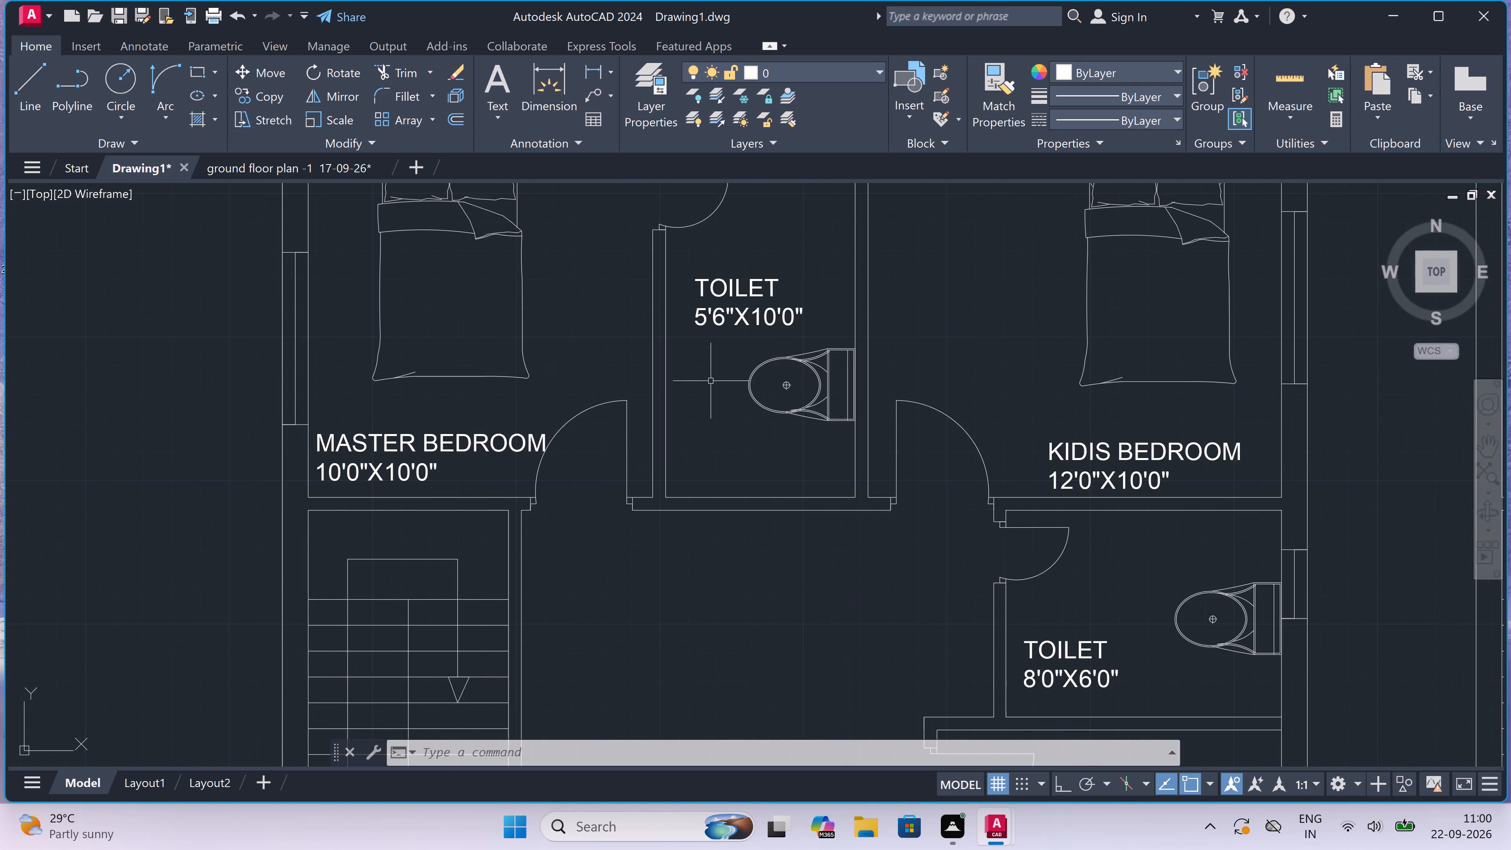
left_click(790, 355)
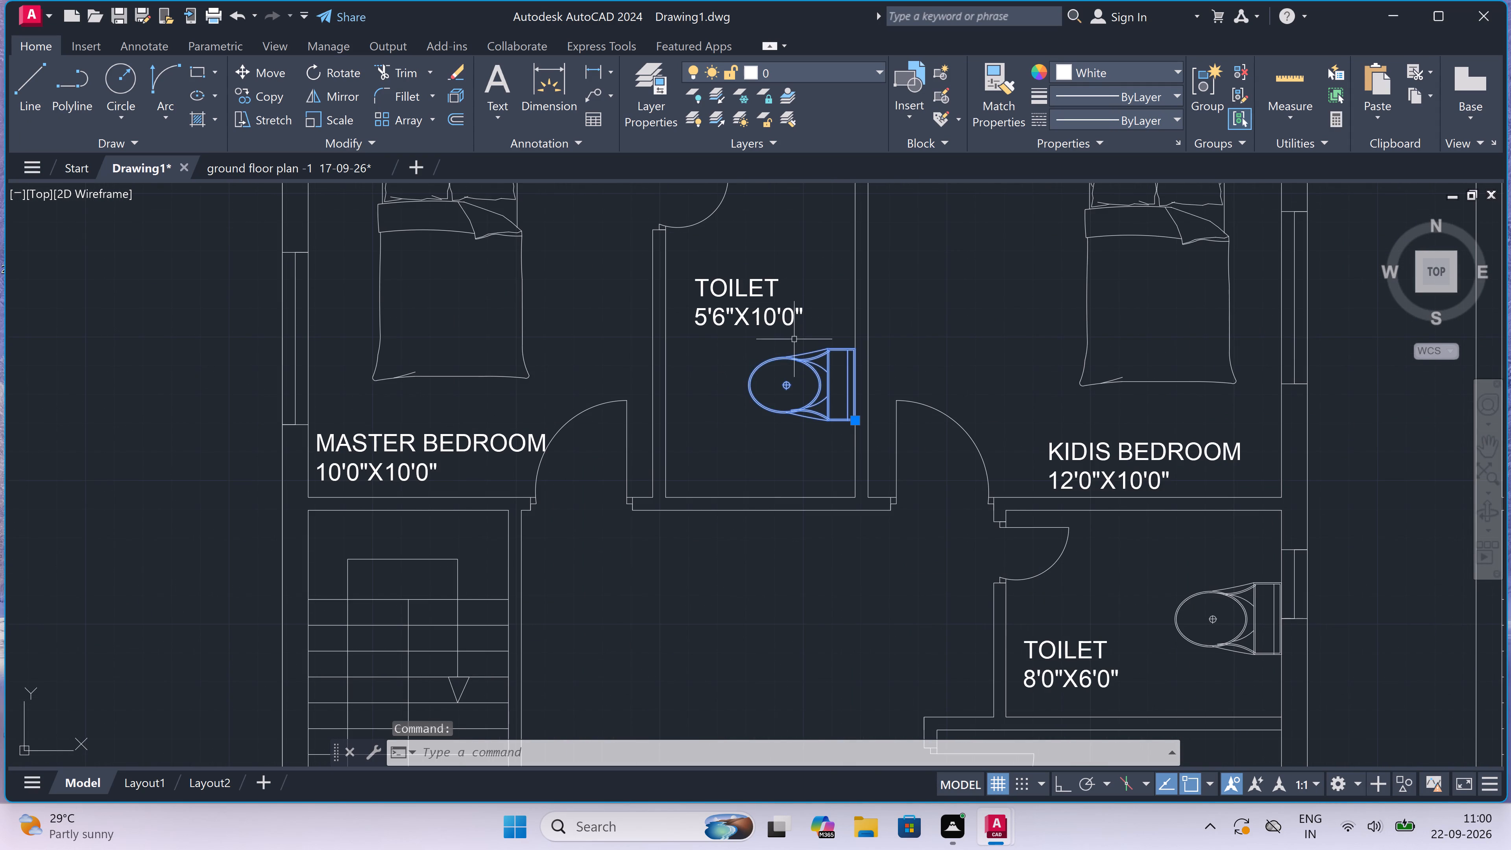
left_click(277, 94)
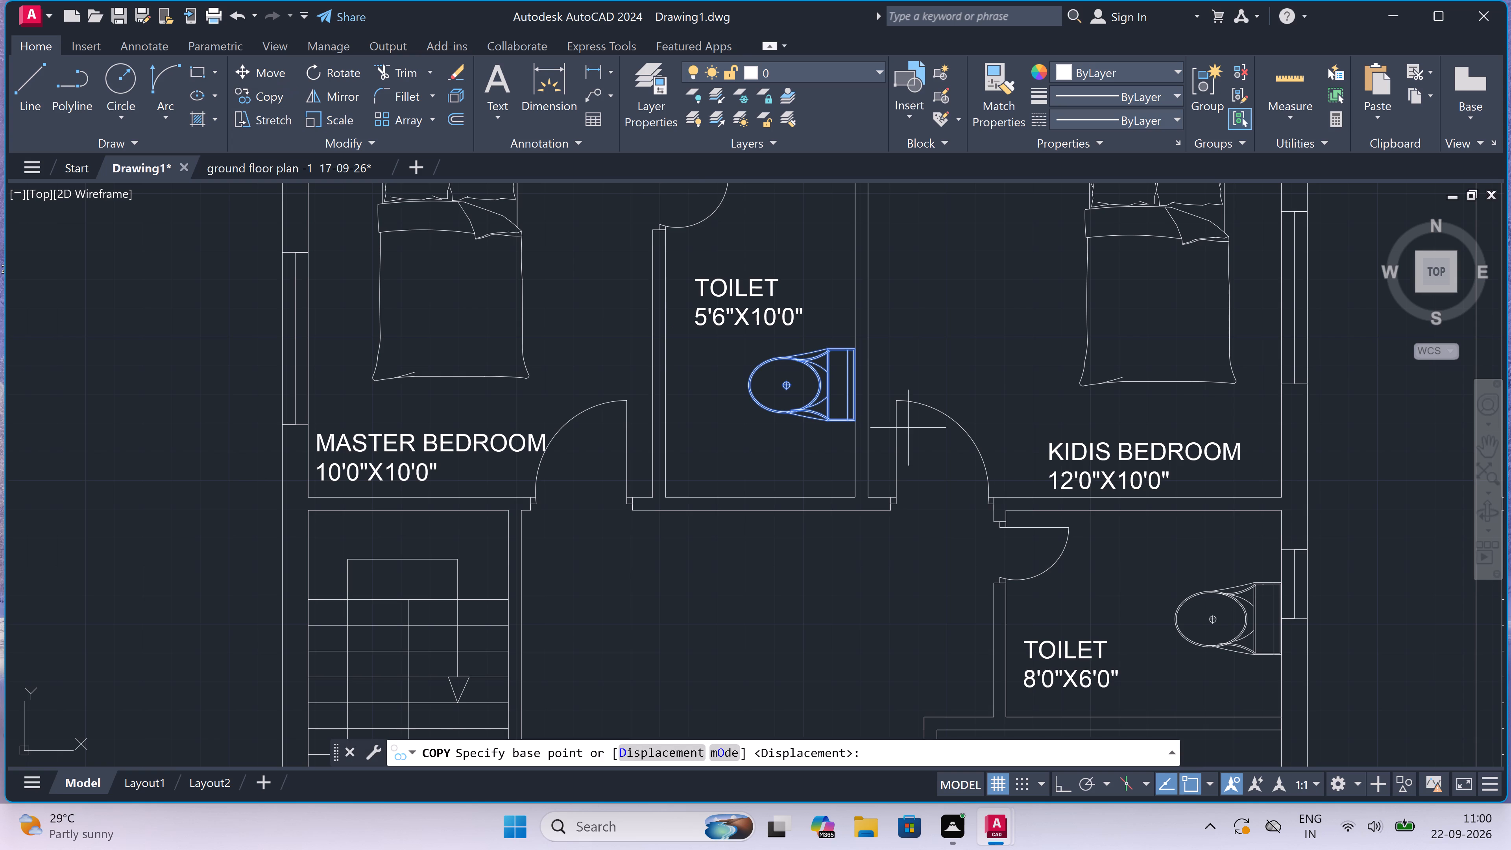
scroll(878, 351, "up", 2)
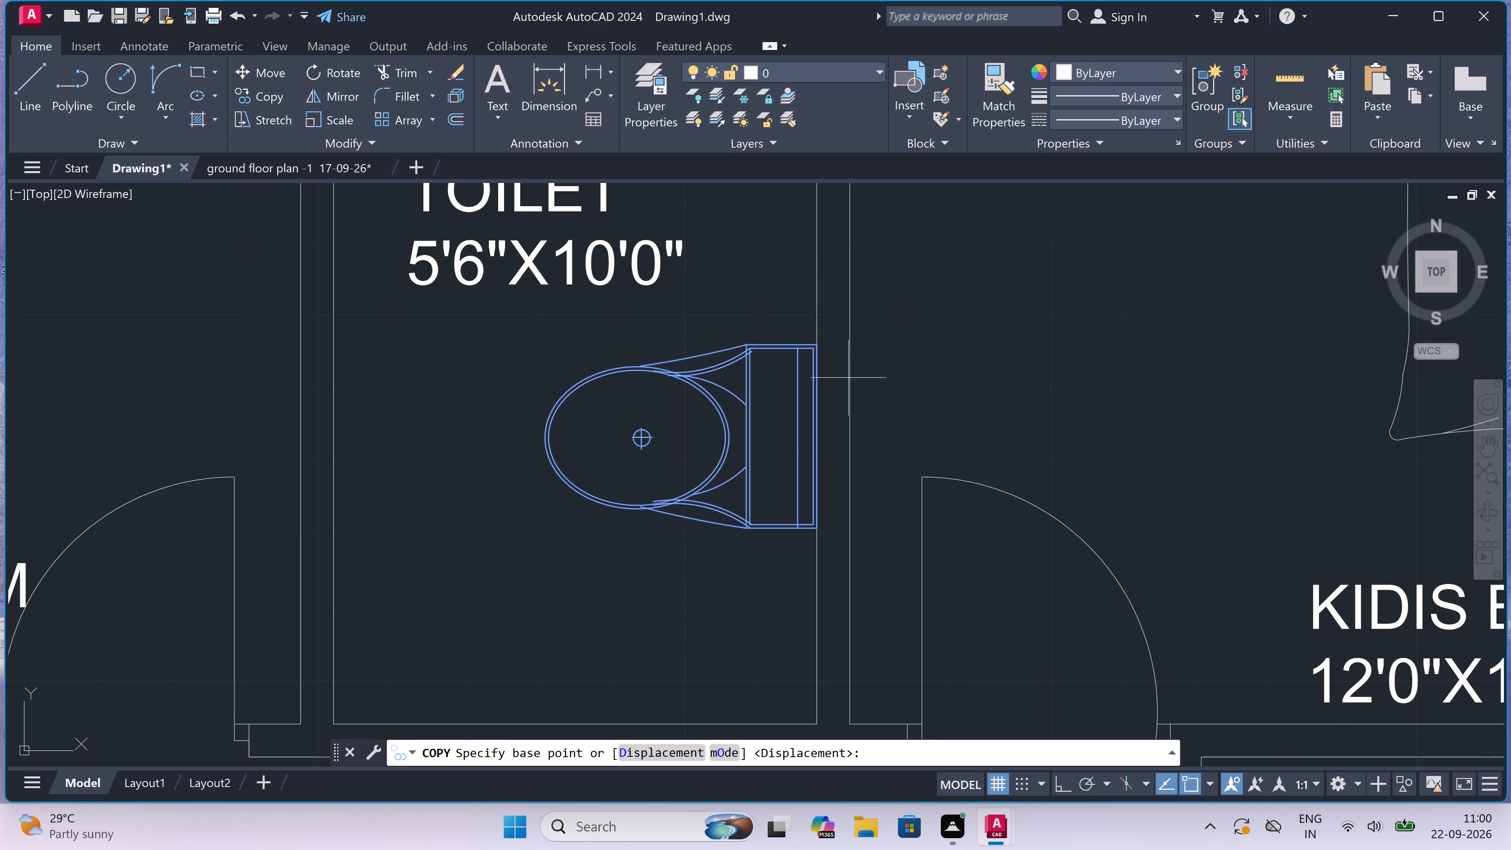
scroll(829, 395, "up", 2)
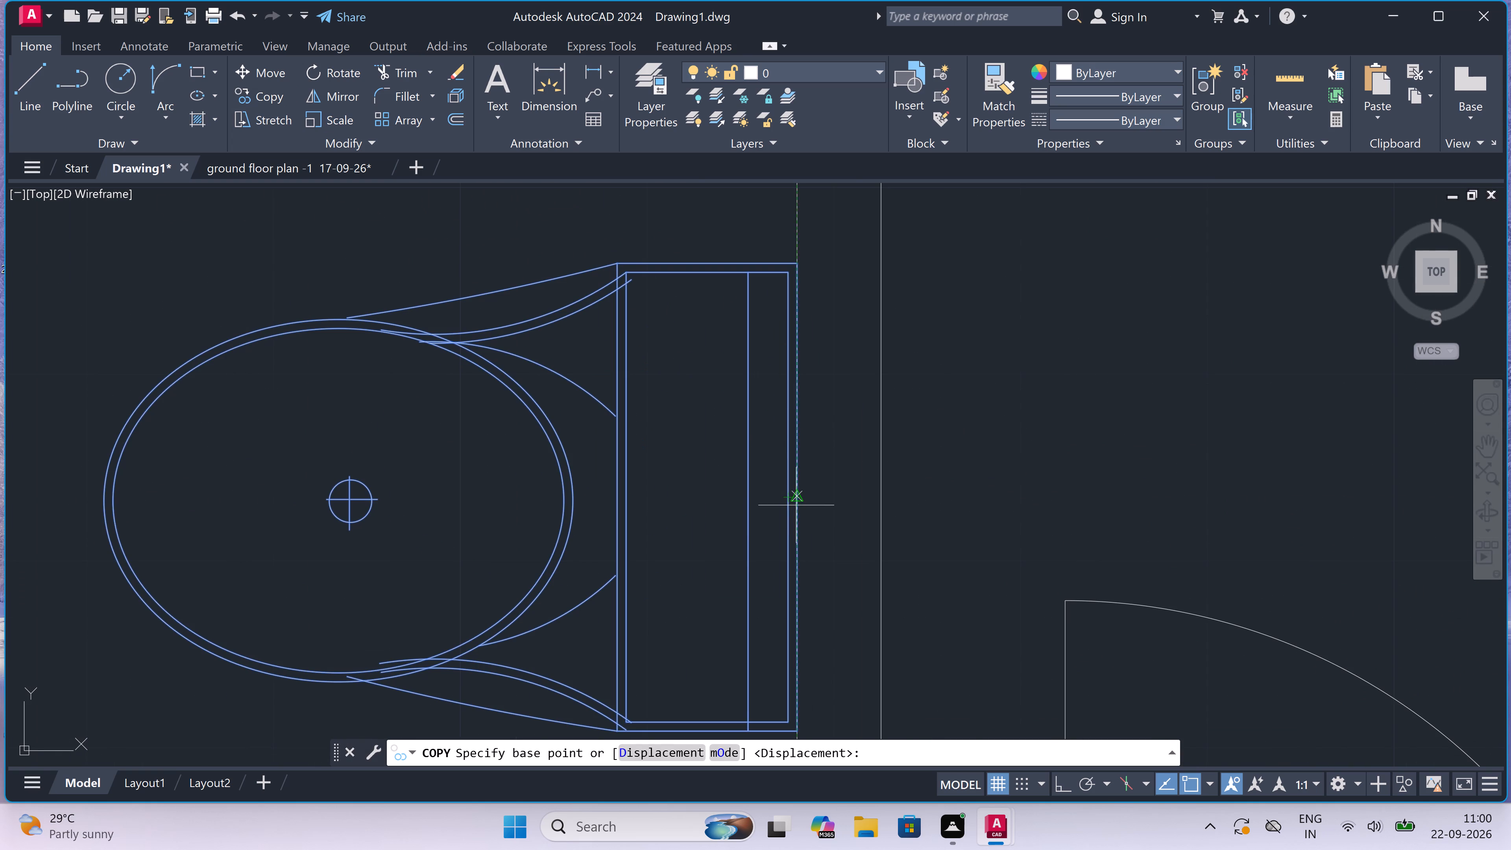
left_click_drag(798, 500, 811, 483)
scroll(959, 432, "down", 3)
scroll(931, 464, "down", 6)
scroll(1129, 434, "up", 3)
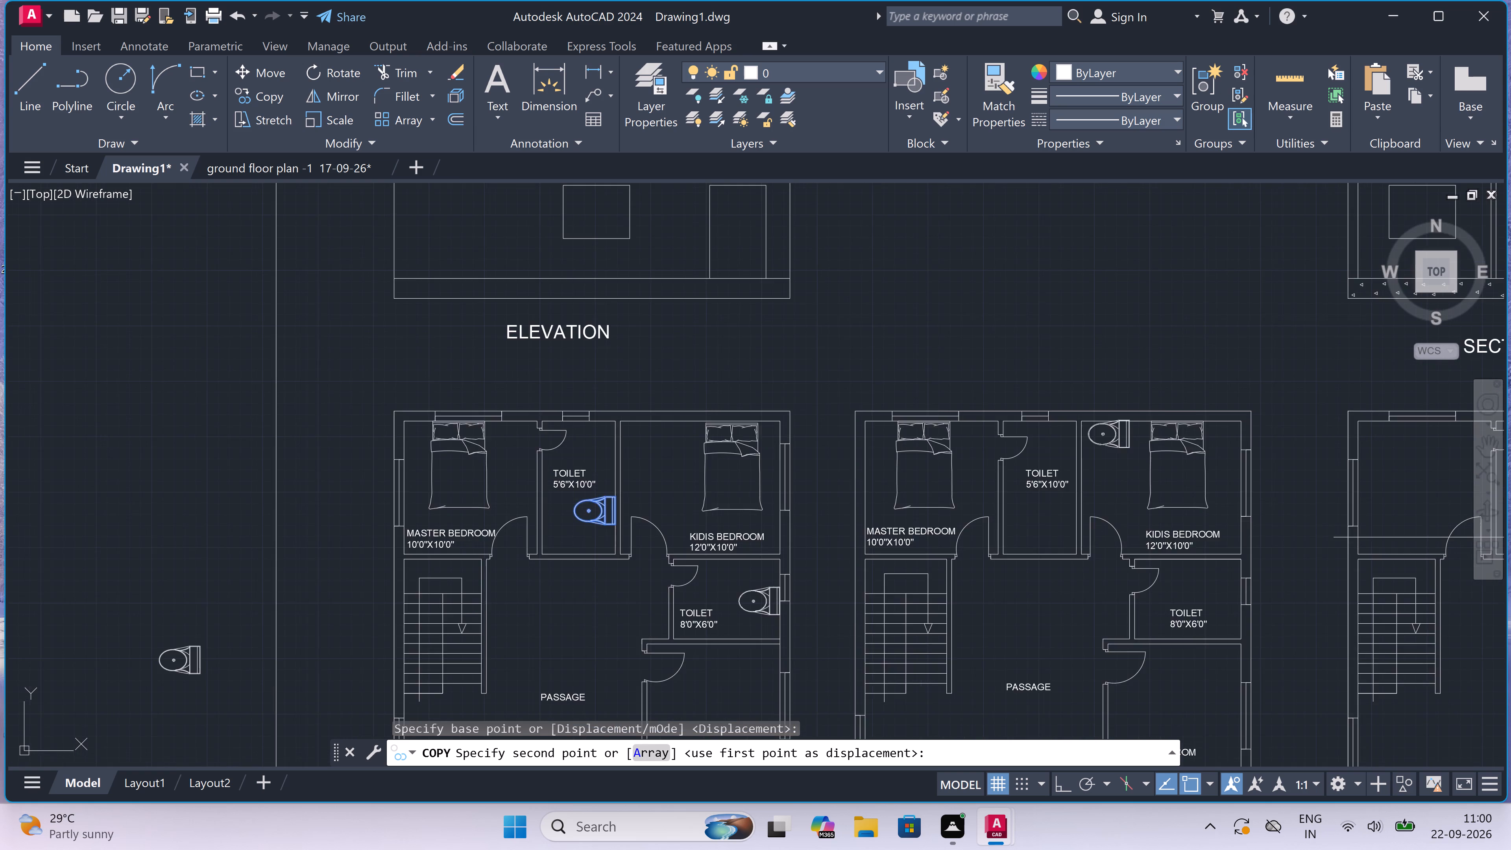
scroll(1044, 571, "up", 3)
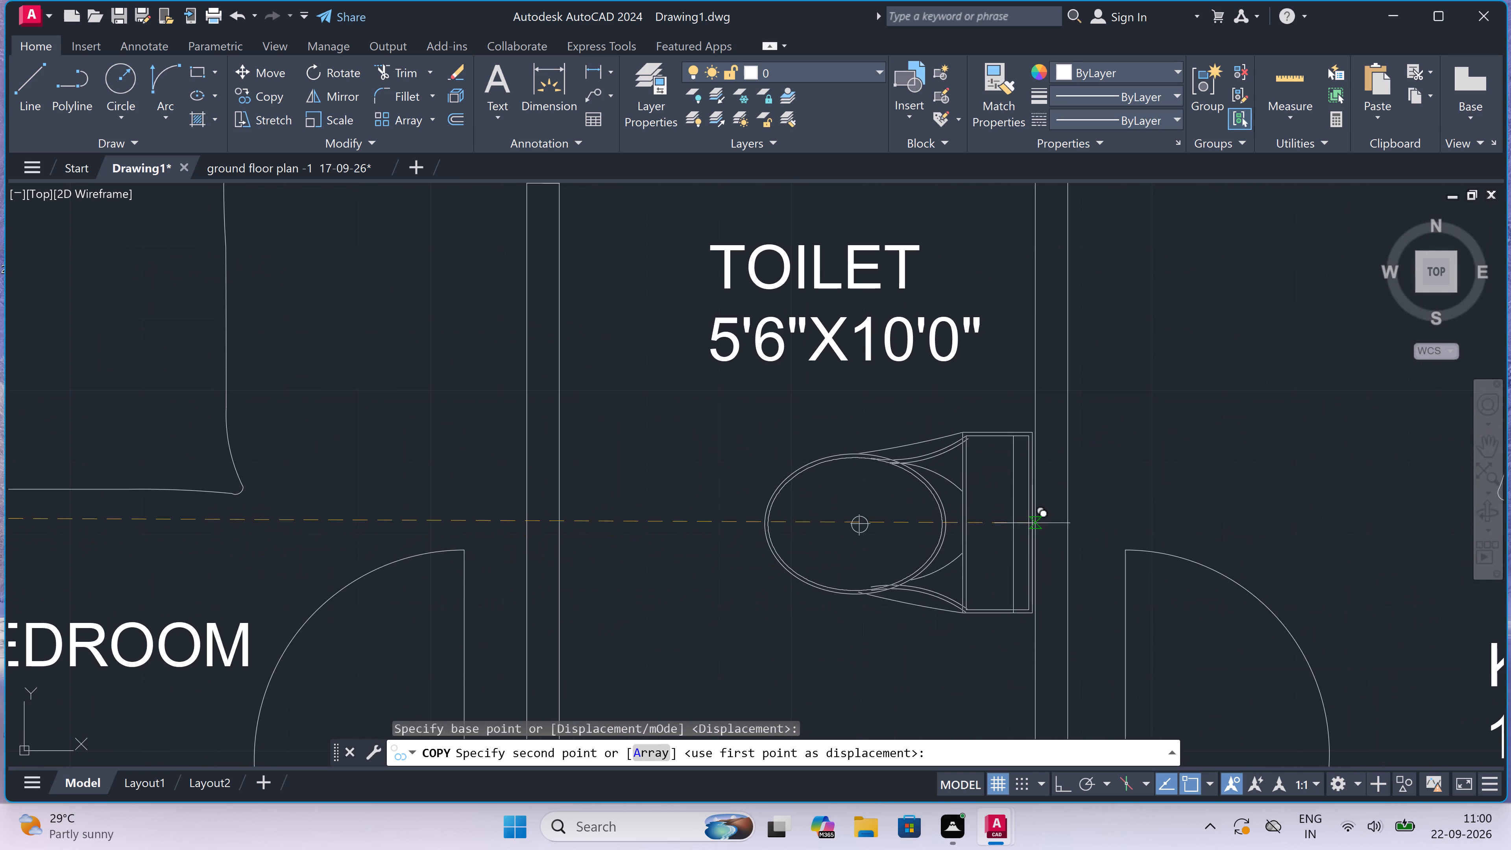
scroll(1033, 514, "up", 1)
left_click(1033, 511)
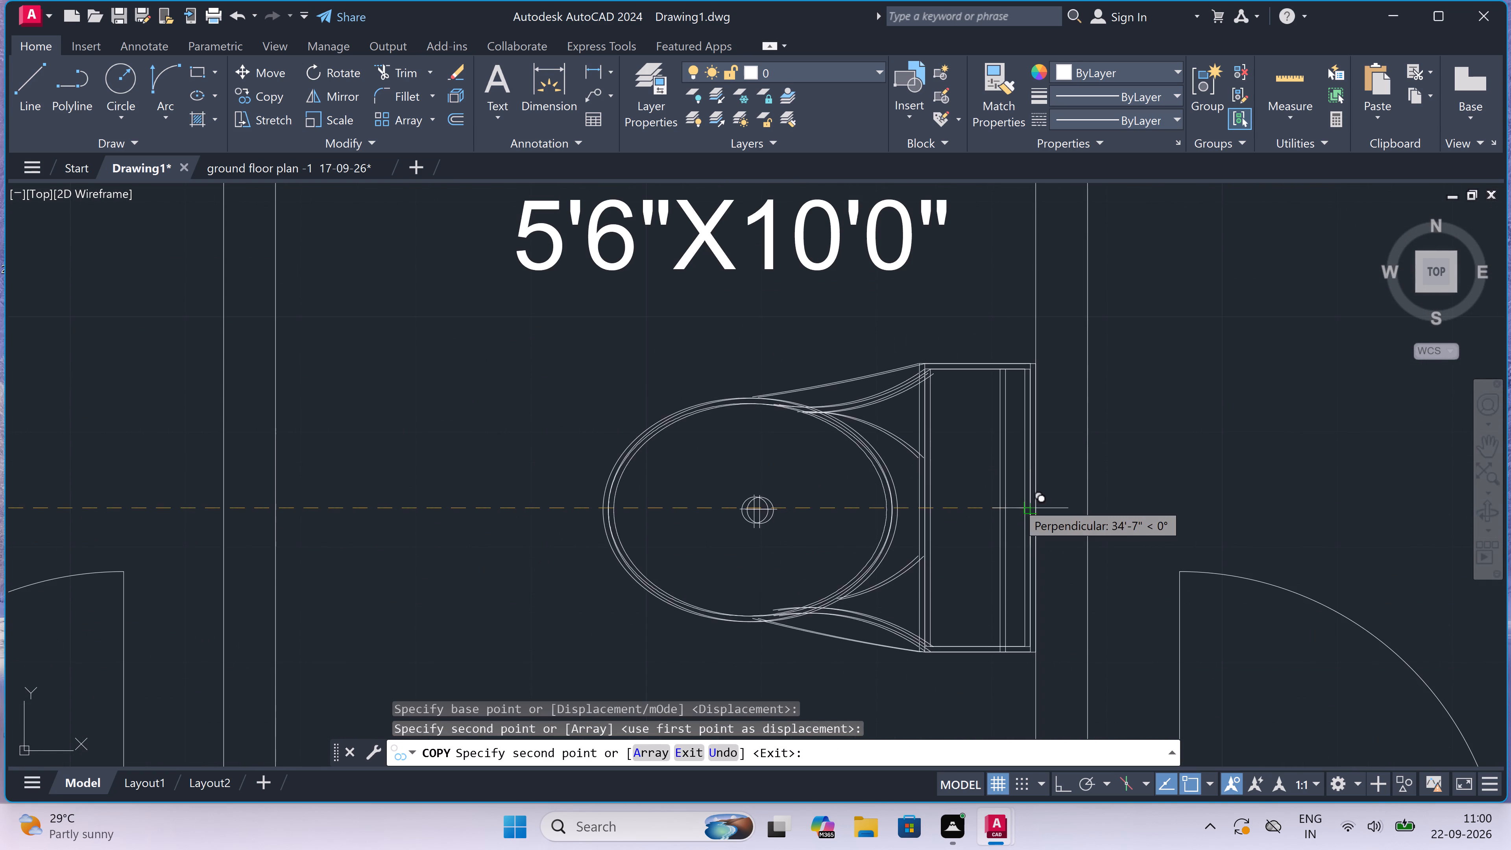
key("Escape")
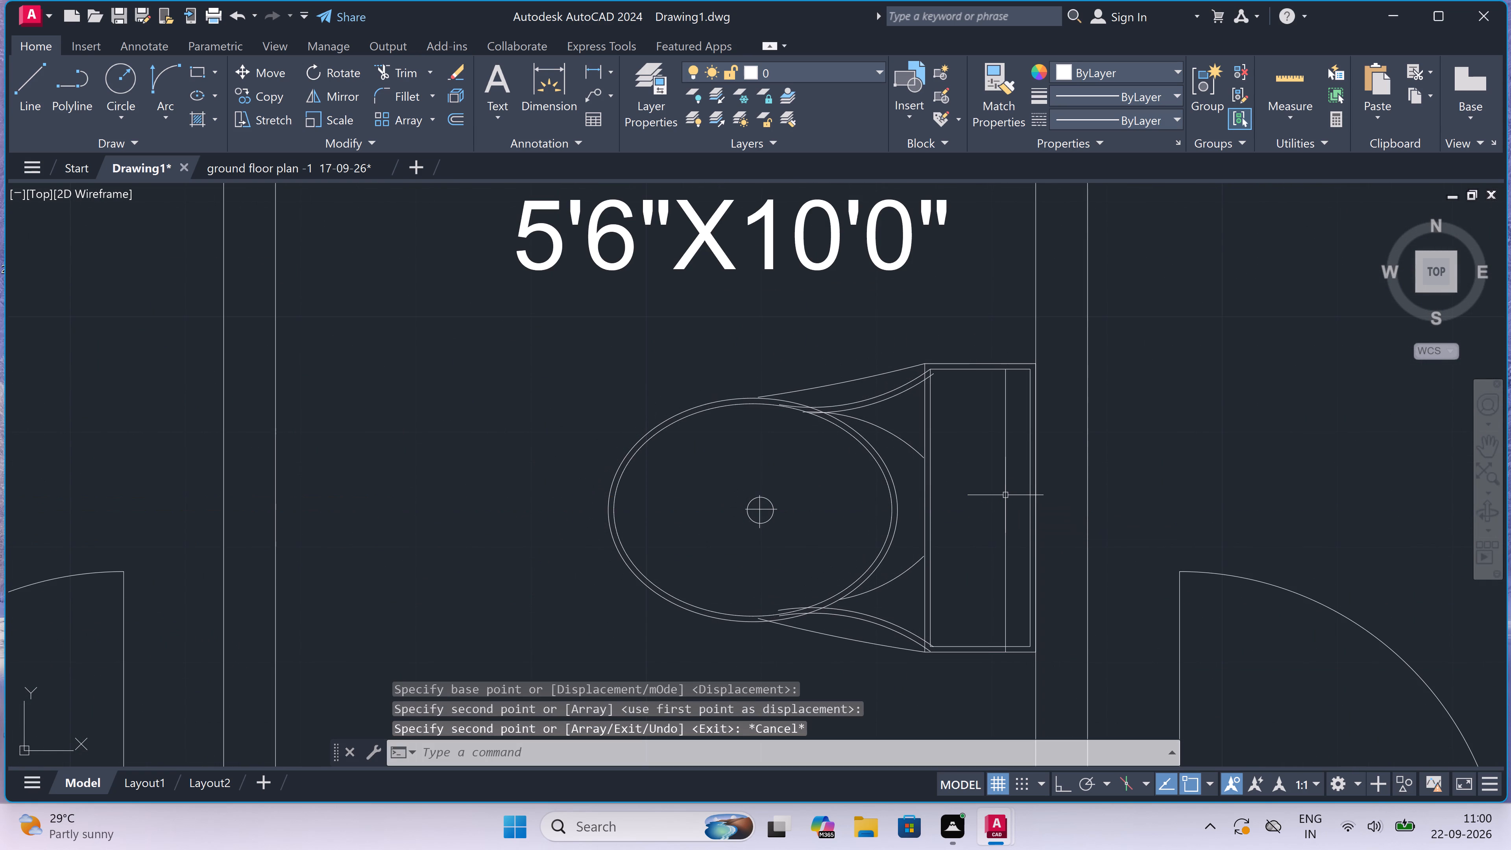
Copy the first floor's new WC into its 8'0"X6'0" toilet, with the tank against the outer window wall.
left_click_drag(996, 479, 985, 479)
double_click(840, 511)
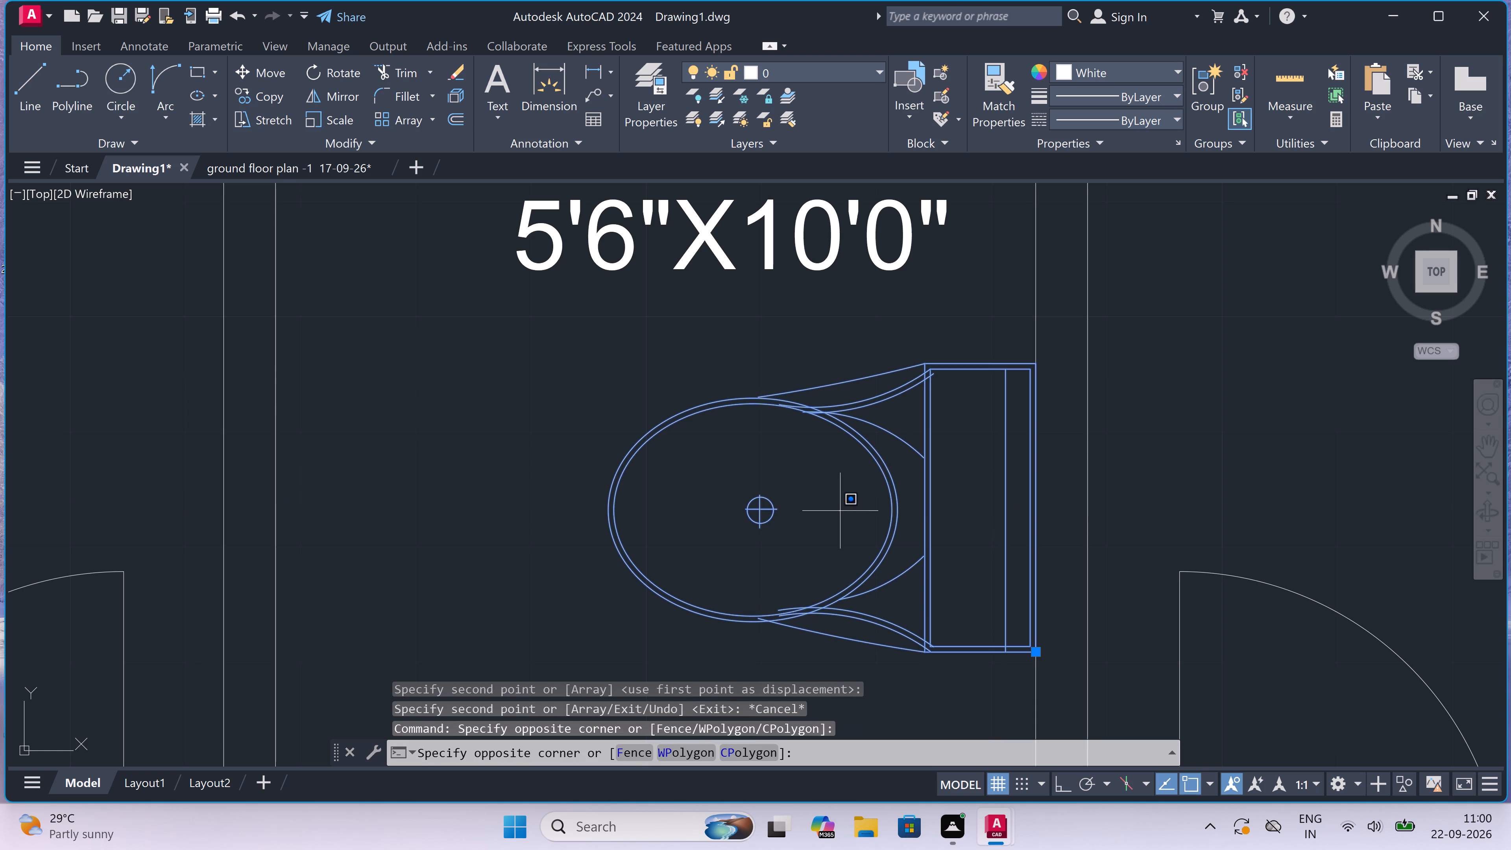
left_click(953, 383)
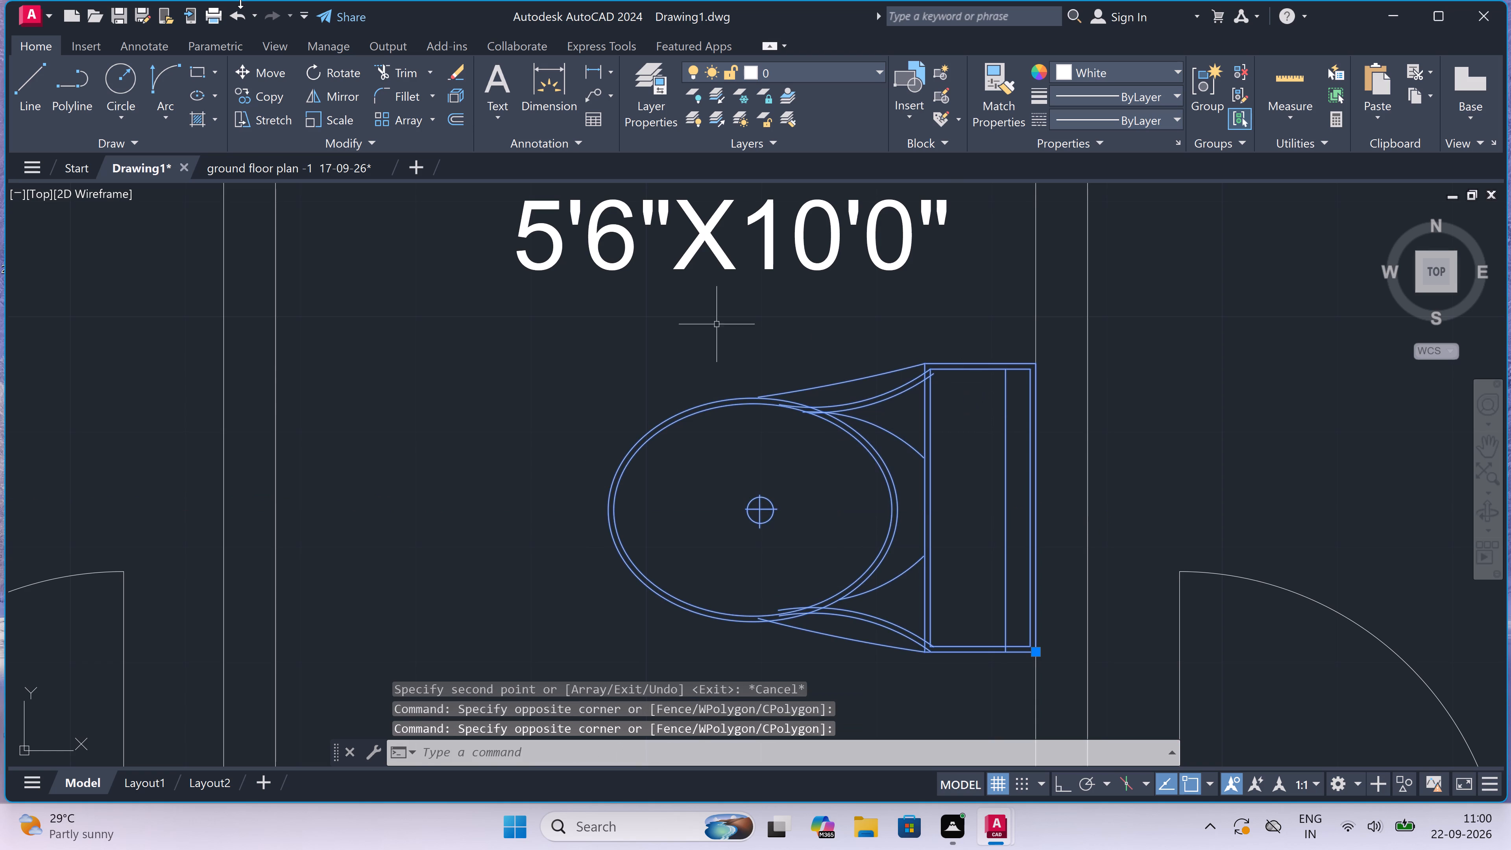
left_click(249, 85)
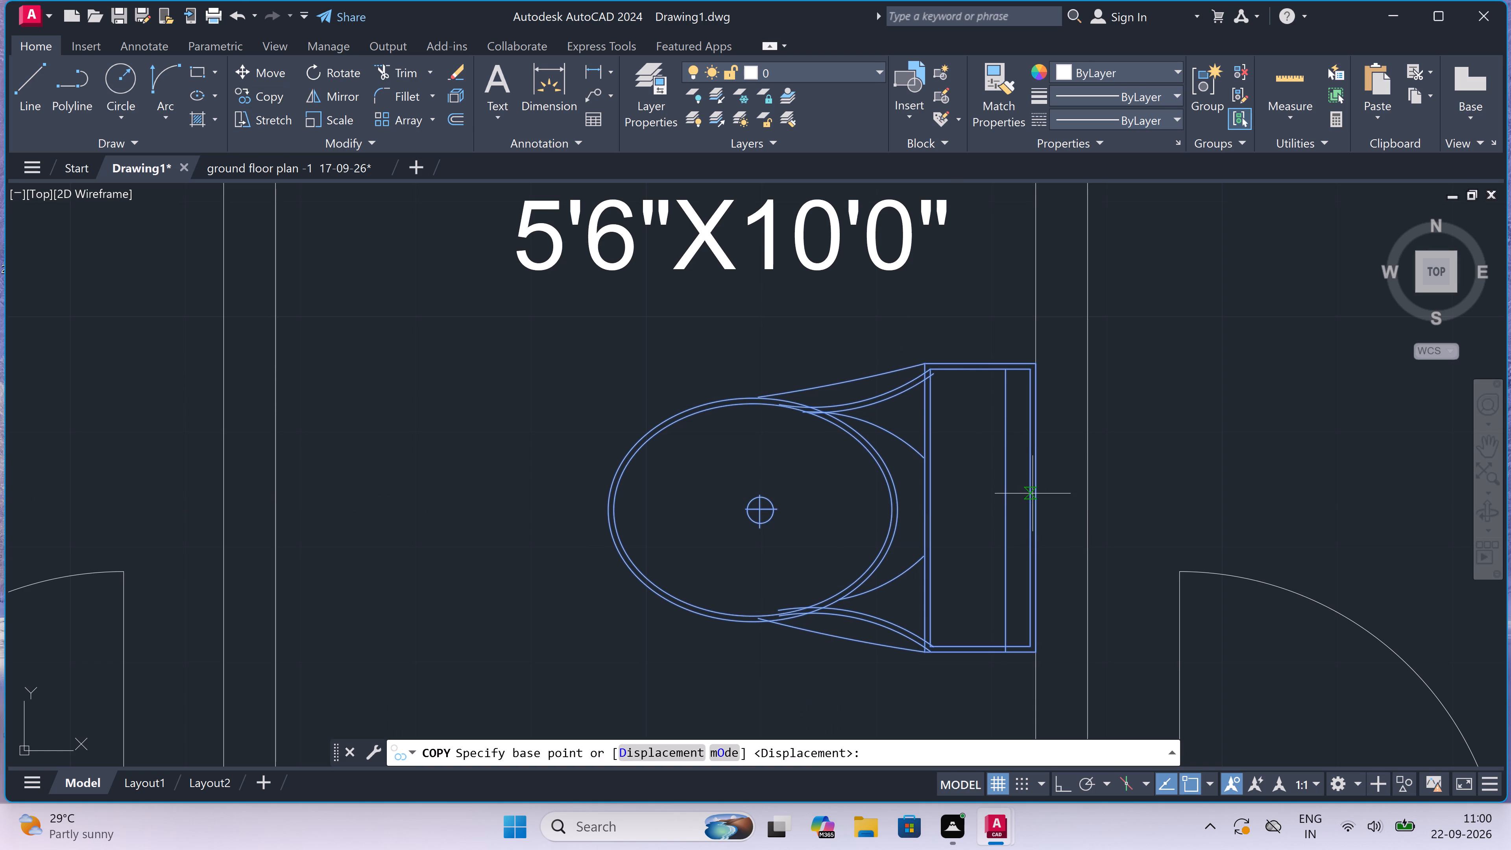
left_click(1037, 512)
scroll(744, 445, "down", 2)
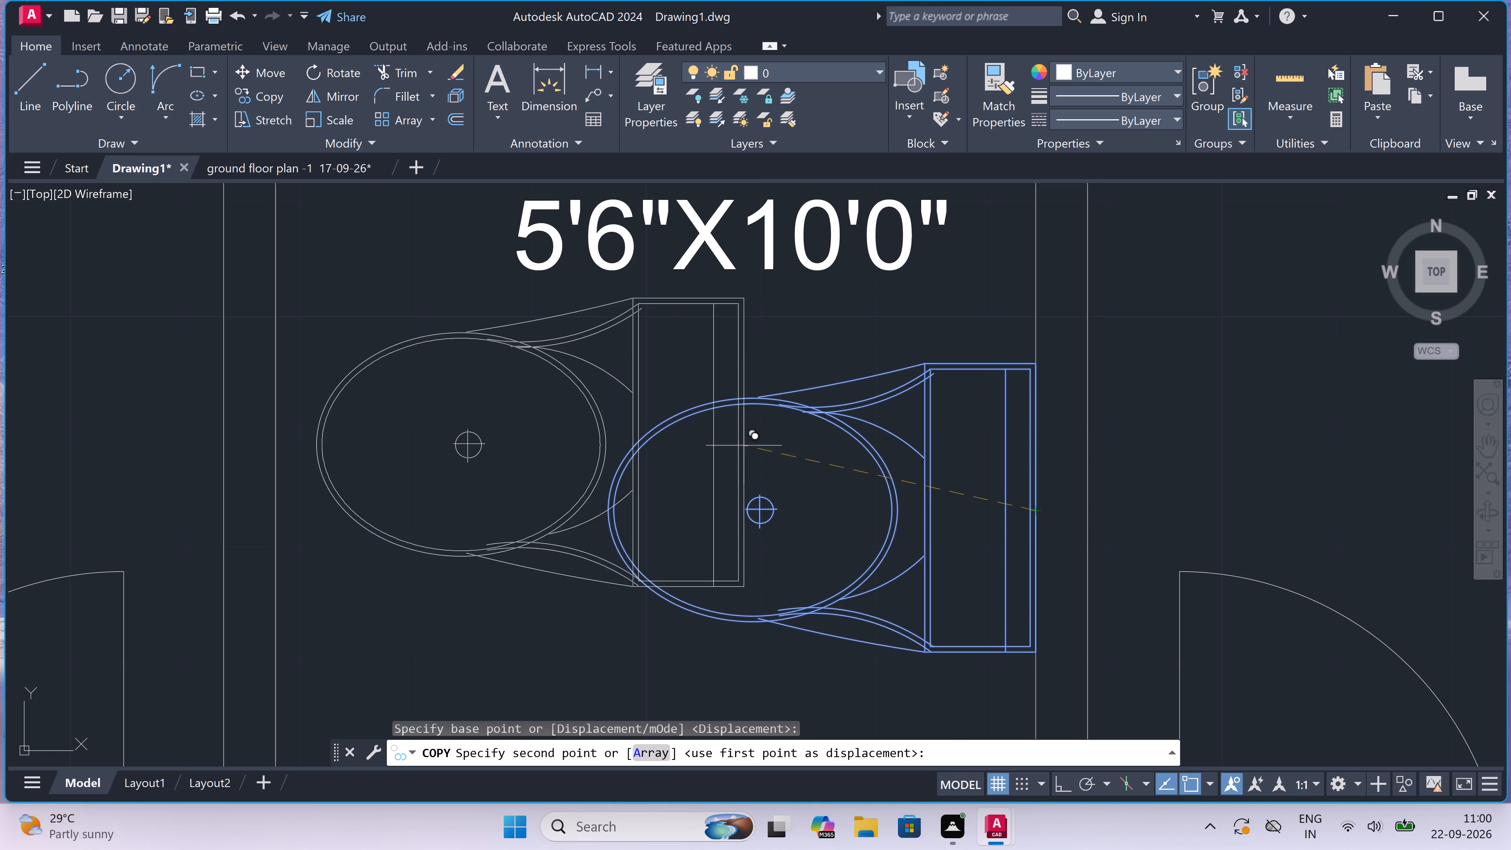
scroll(744, 445, "down", 4)
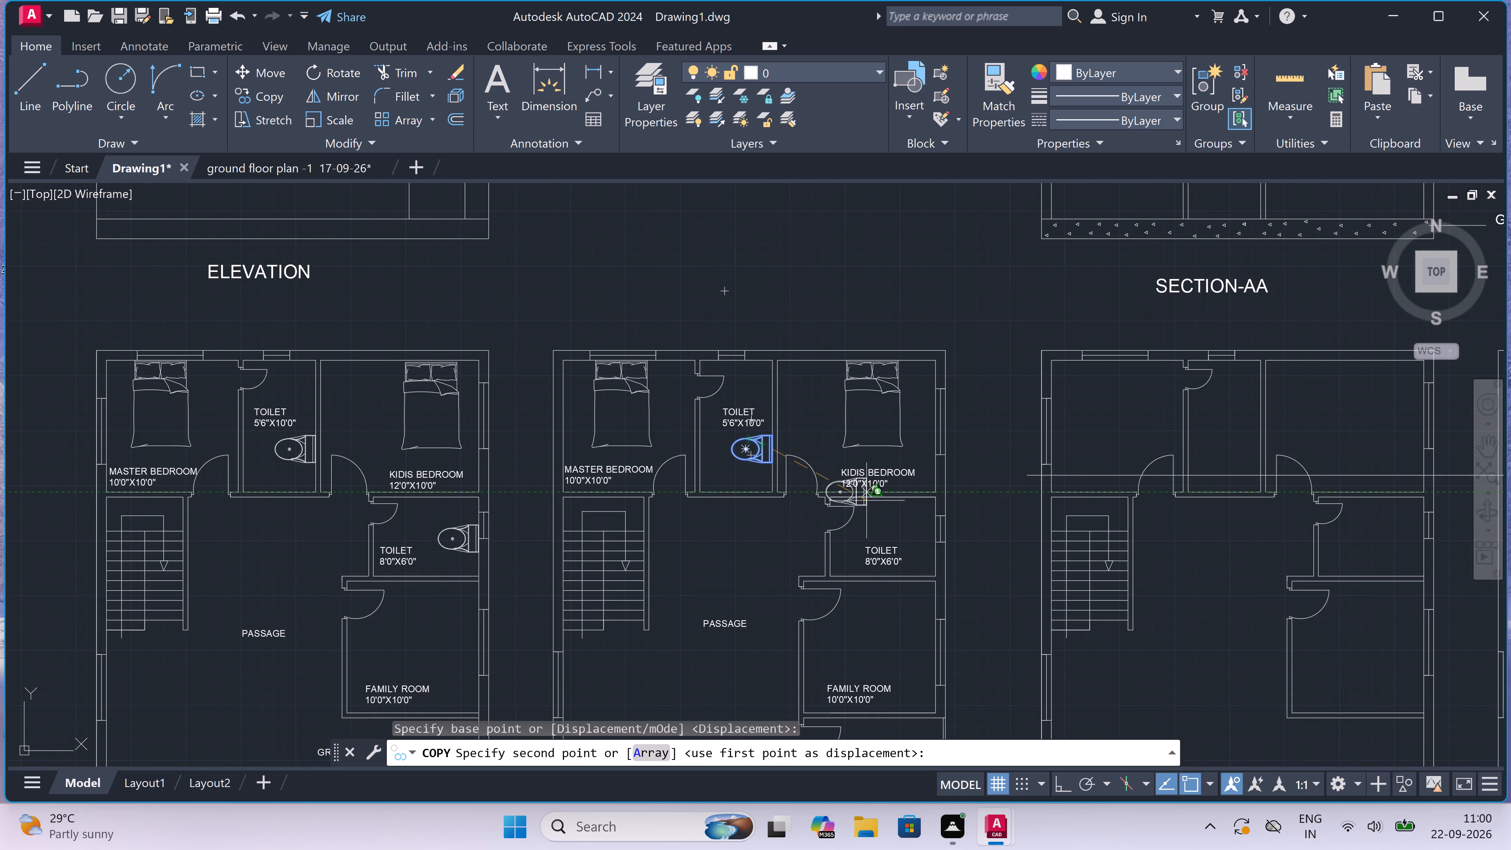
scroll(913, 536, "up", 3)
scroll(957, 511, "up", 2)
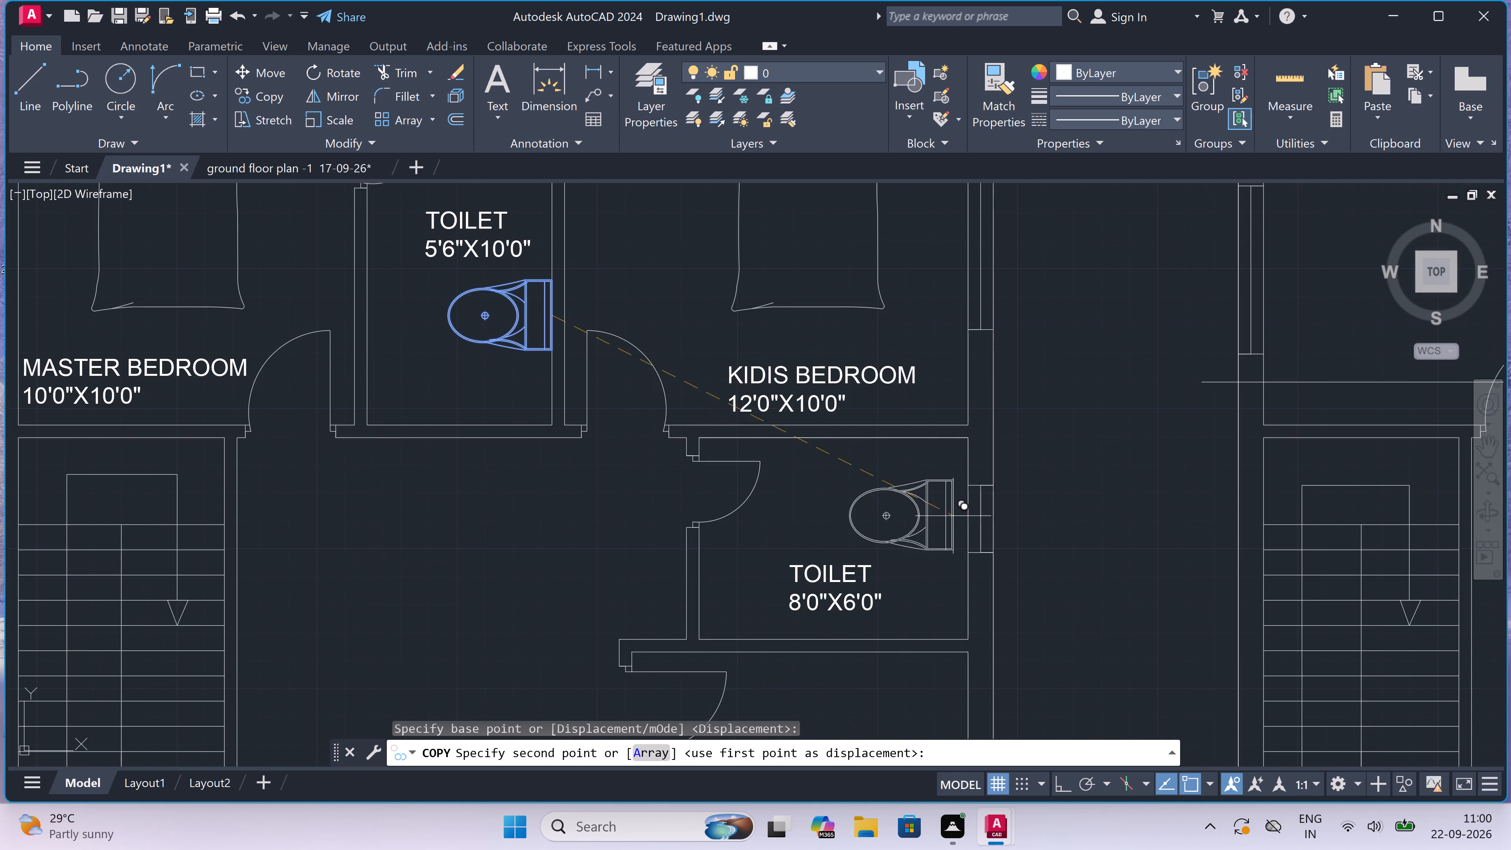
left_click(978, 508)
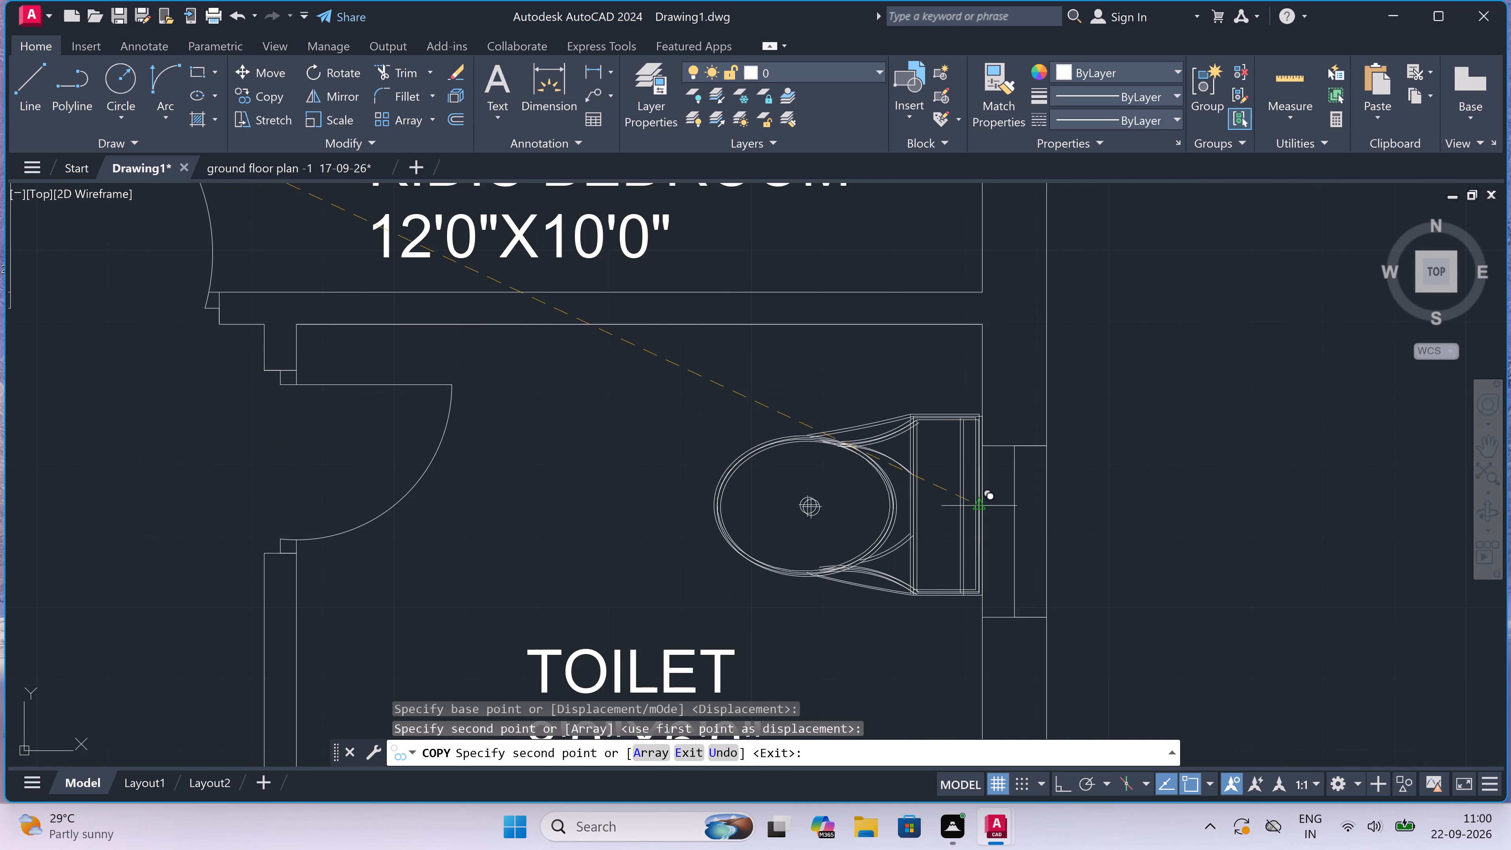
scroll(951, 505, "down", 6)
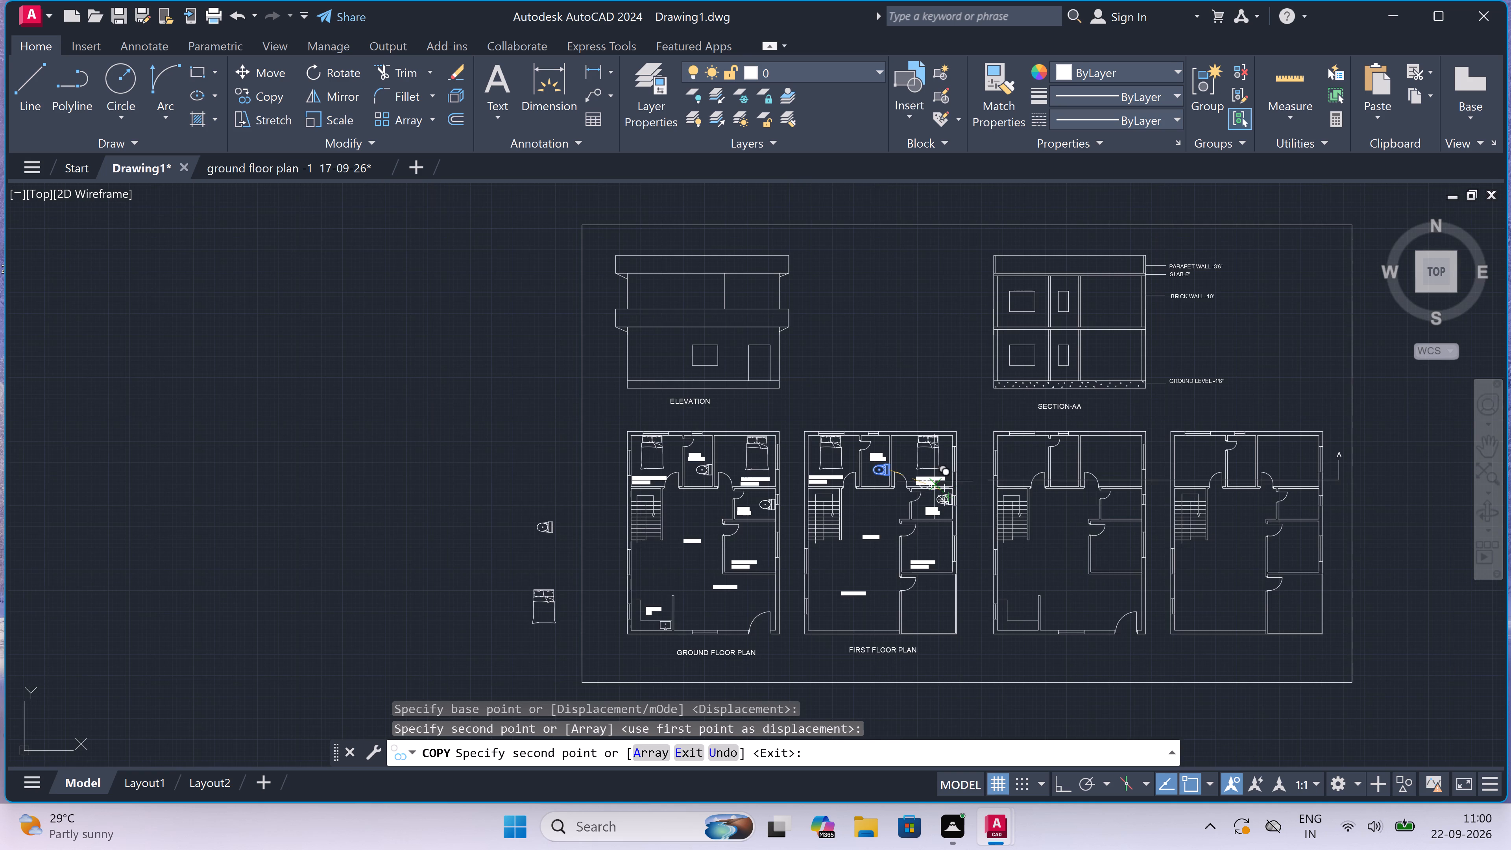
key("Escape")
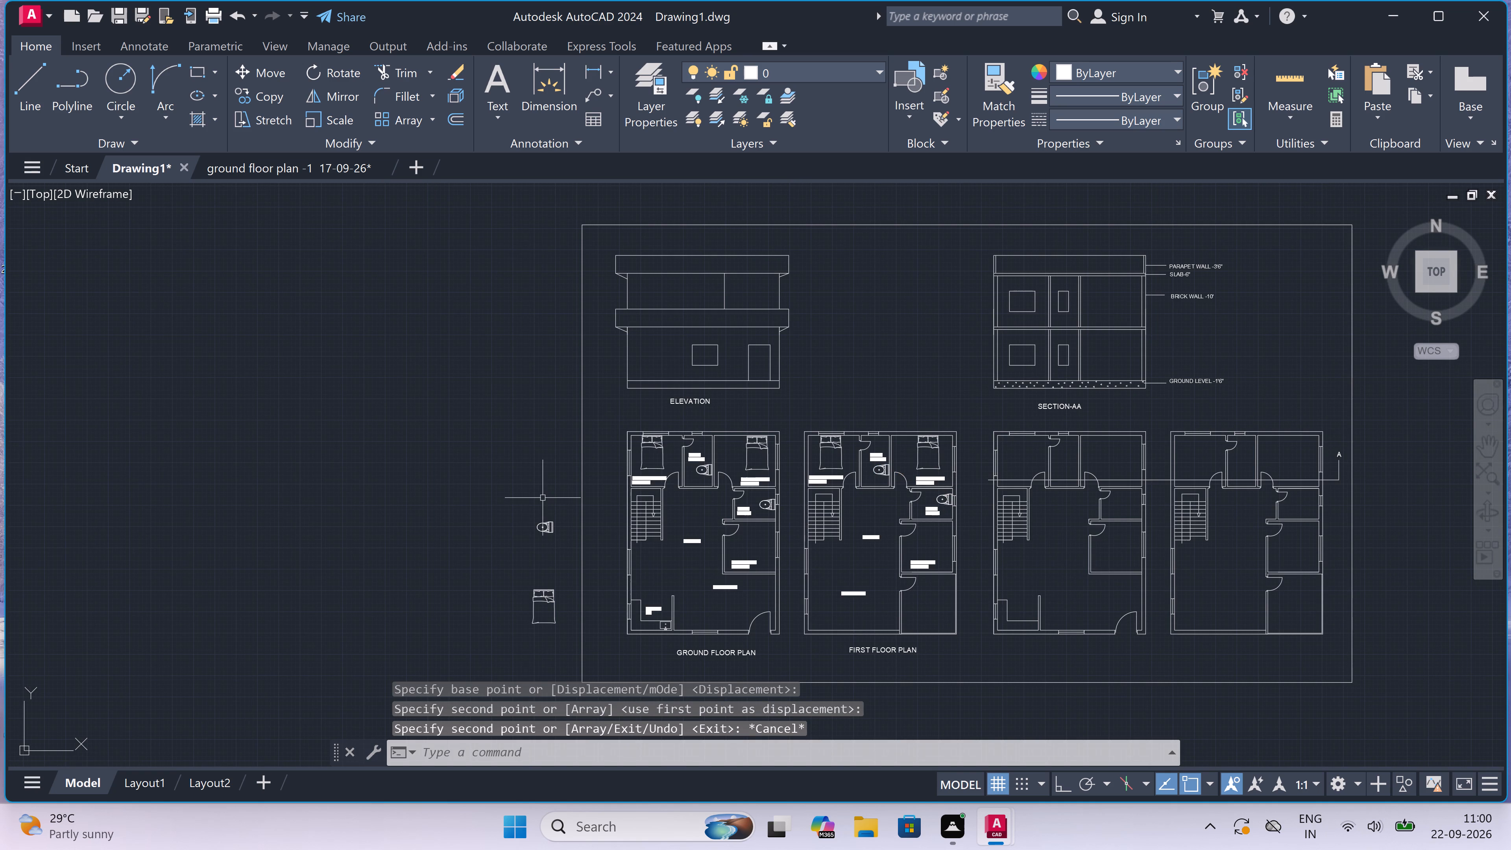
Delete the spare WC and bed lying outside the sheet border.
left_click(560, 507)
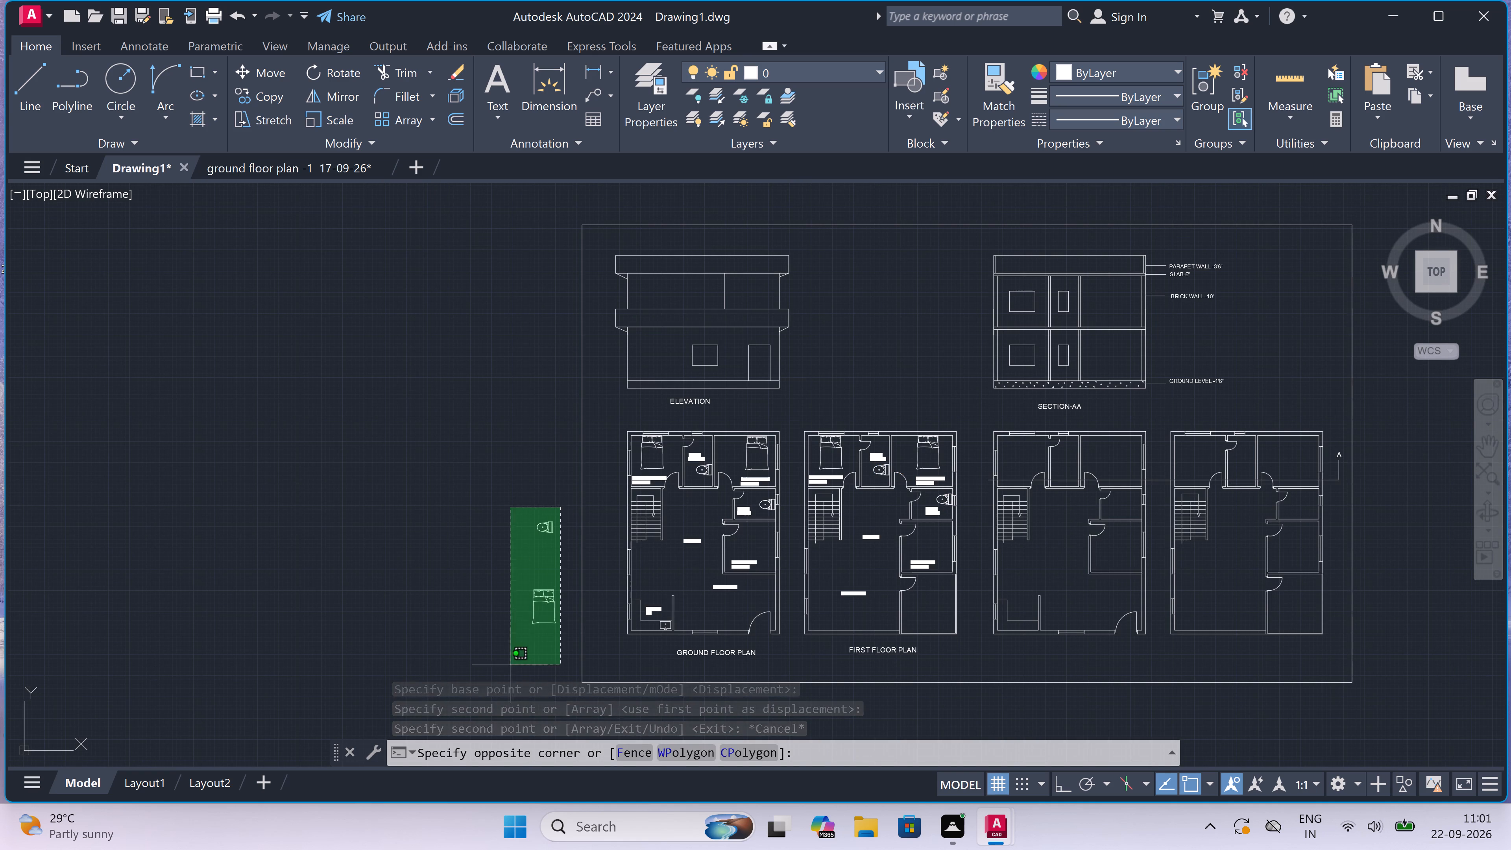
left_click(508, 667)
key("Delete")
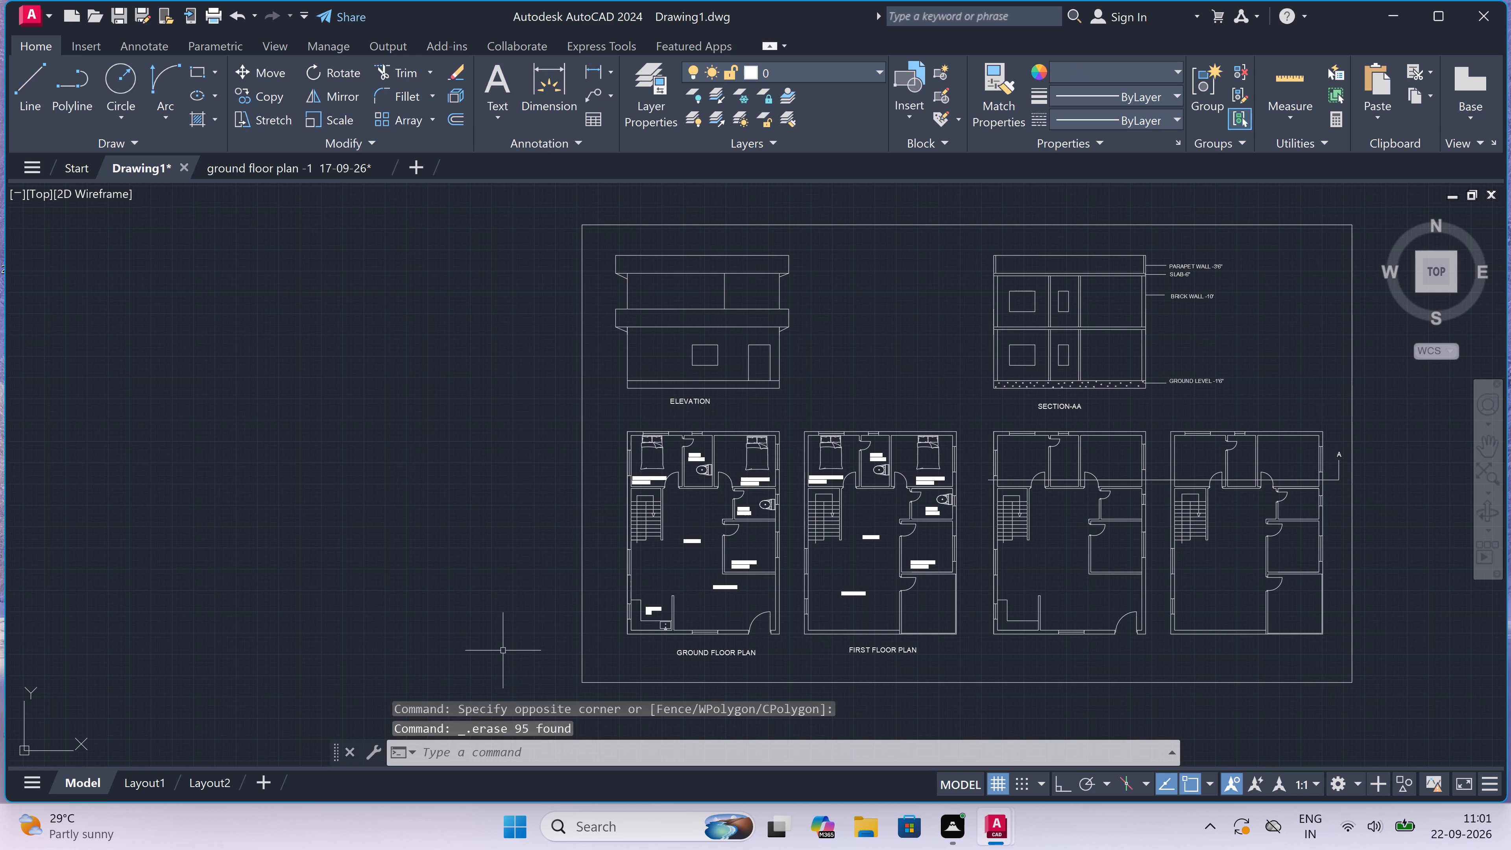
Open the recent drawing living_room_furniture (1).dwg.
scroll(713, 583, "up", 1)
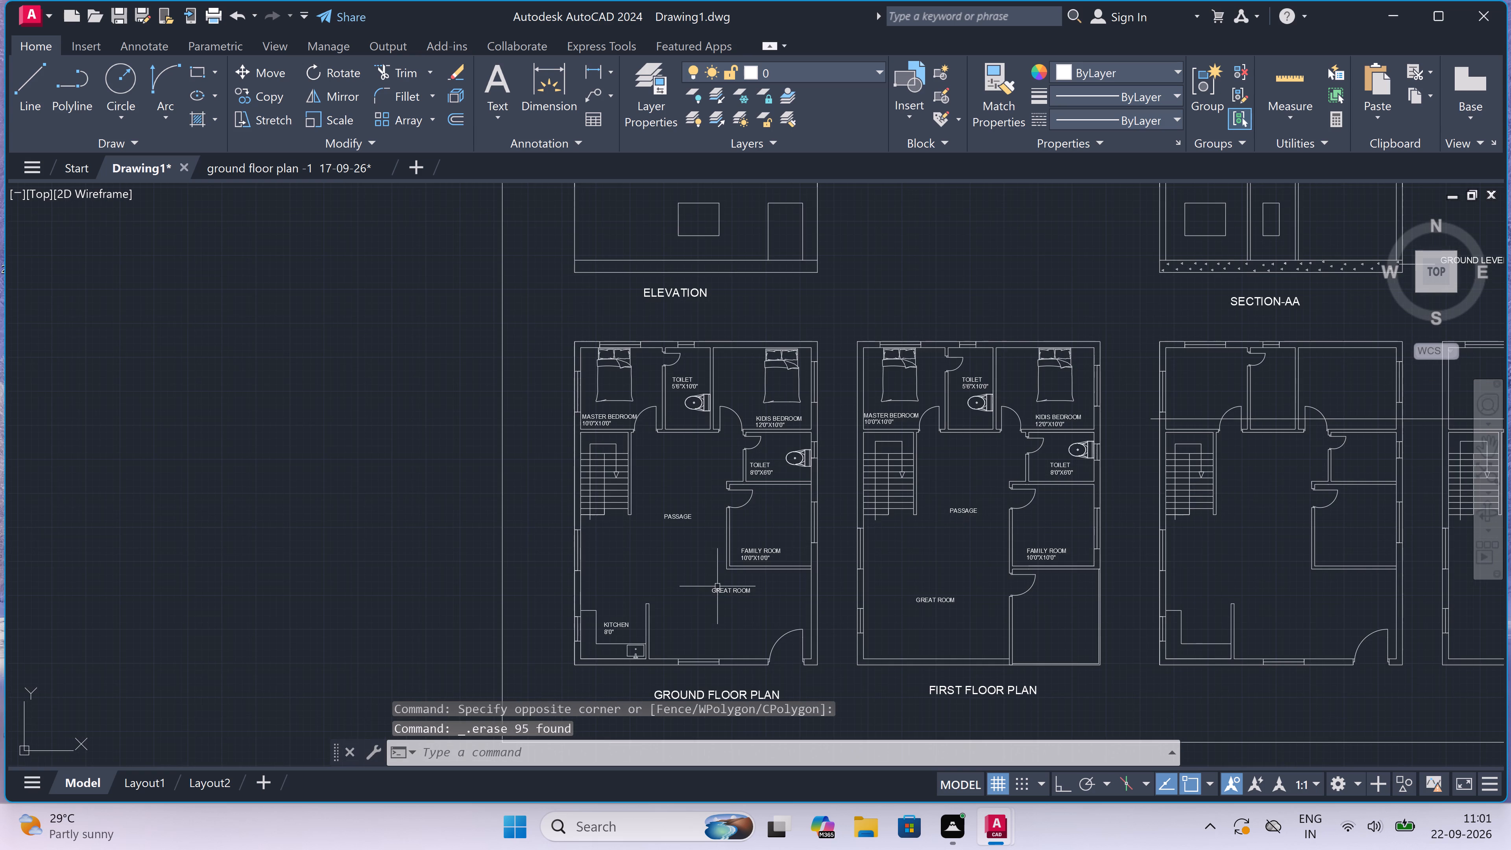
scroll(720, 610, "up", 2)
scroll(719, 605, "down", 2)
scroll(719, 605, "up", 1)
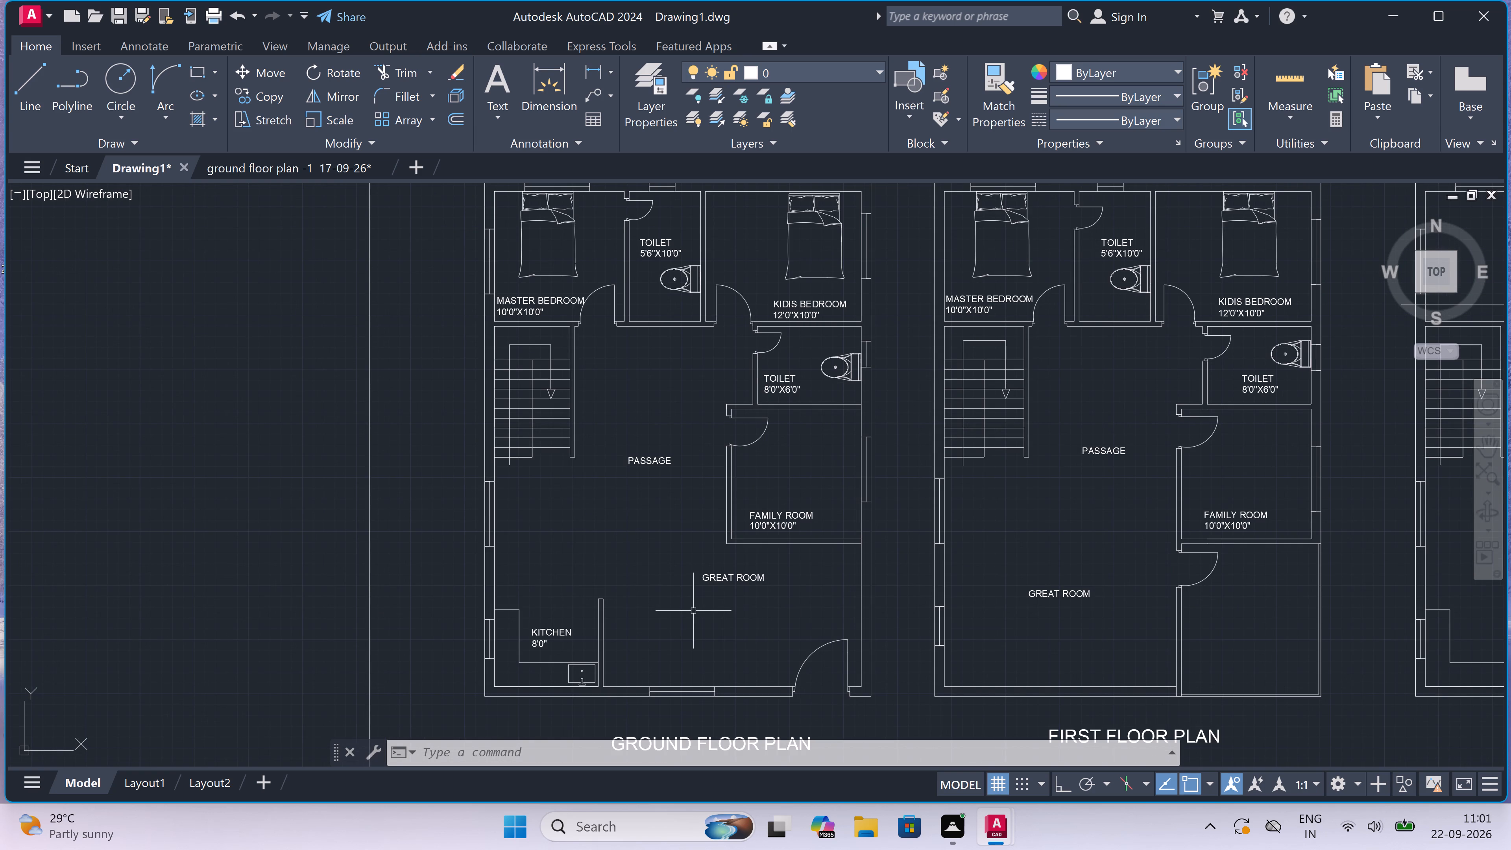
left_click(30, 11)
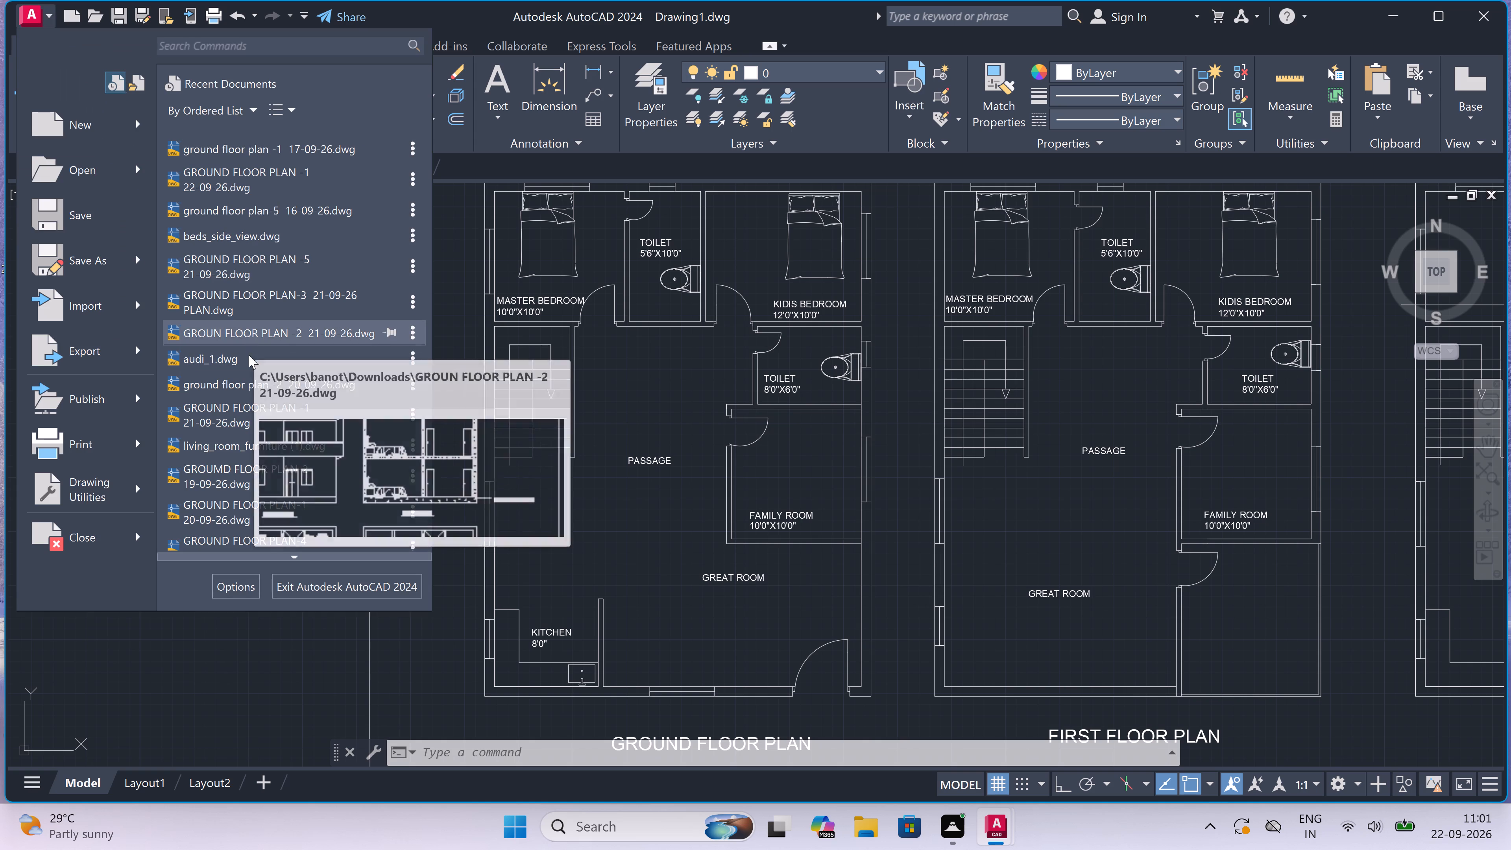
double_click(220, 445)
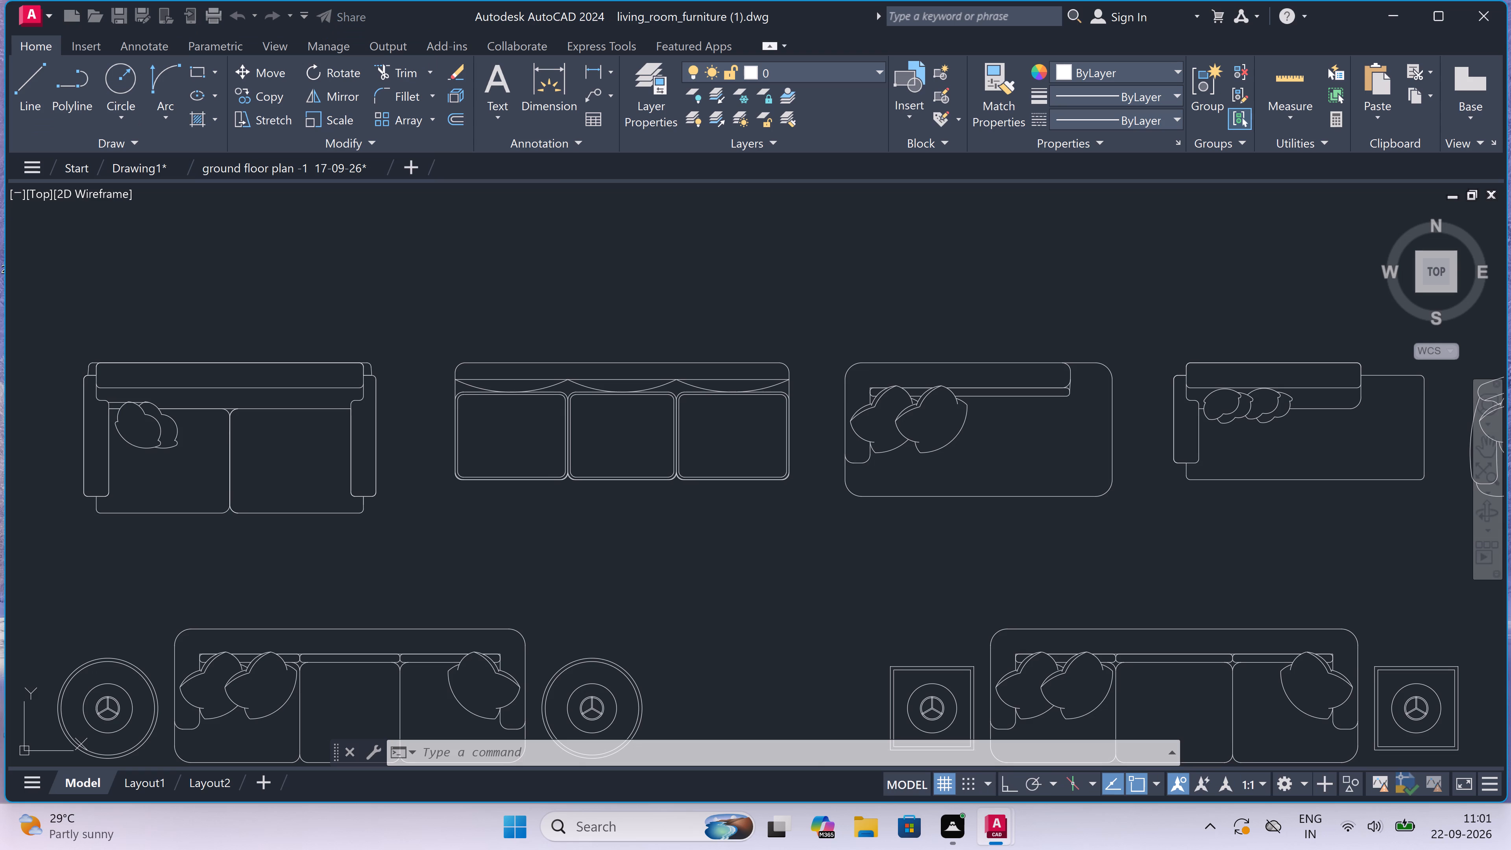
Copy the L-shaped sectional sofa, its two single seats, and the two-seat sofa set with armchairs and table to the clipboard.
scroll(746, 436, "down", 4)
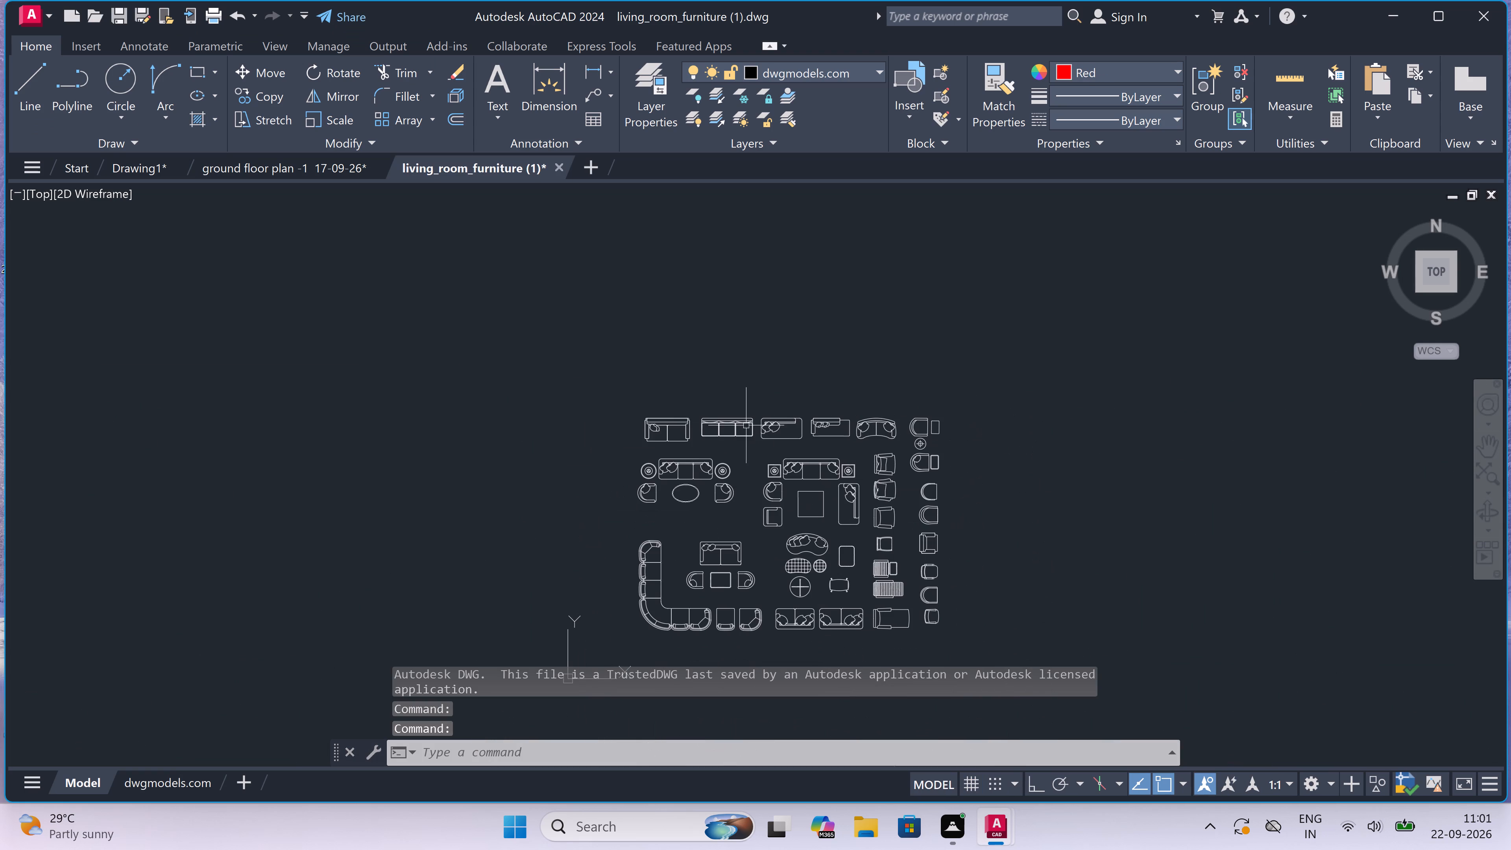
scroll(727, 533, "down", 1)
scroll(702, 593, "up", 3)
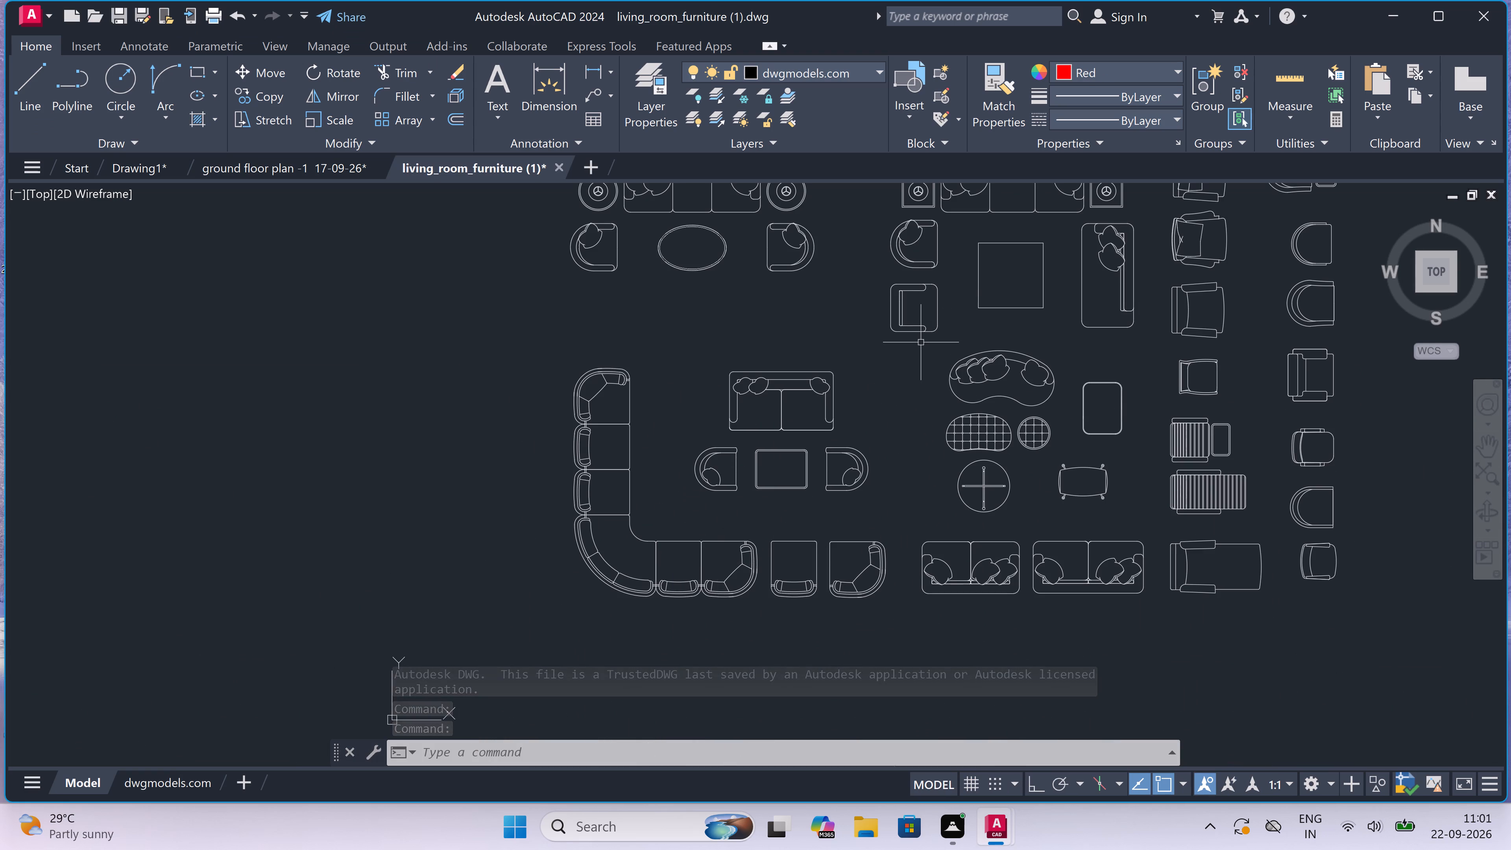
left_click_drag(903, 352, 892, 373)
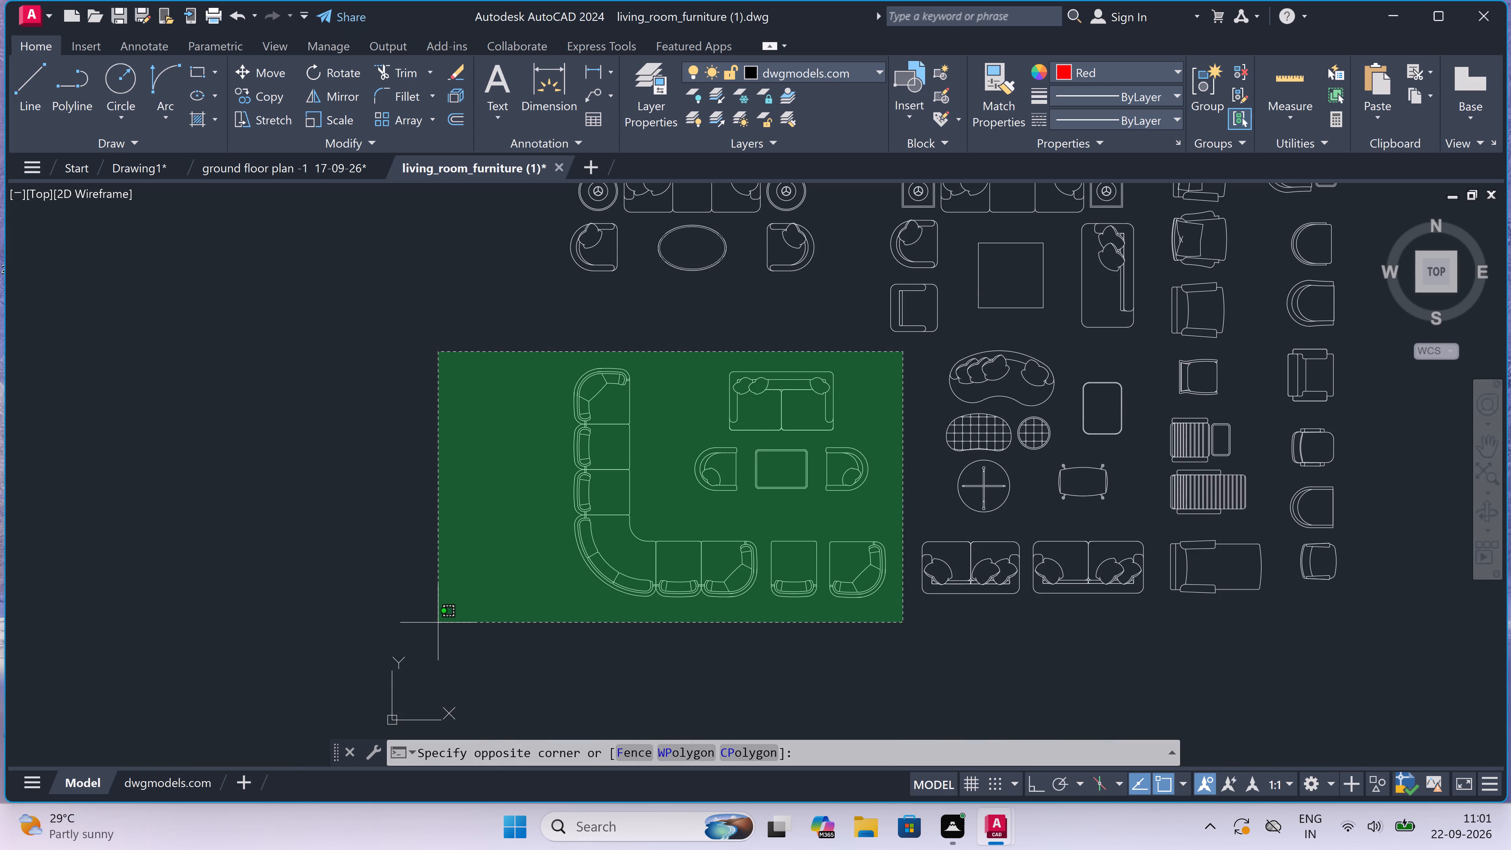
left_click(444, 606)
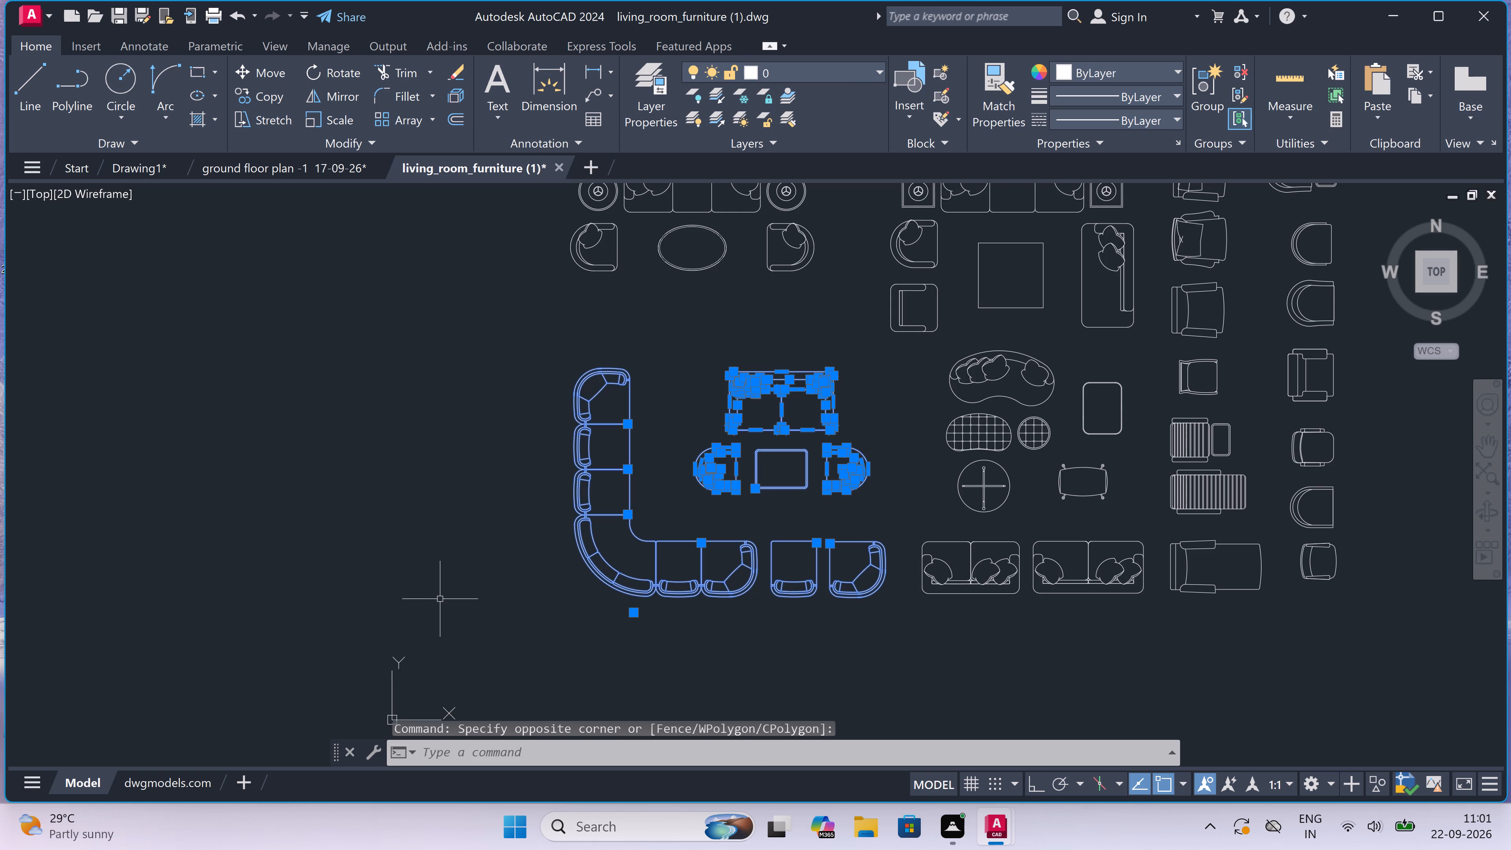
key("ctrl+c")
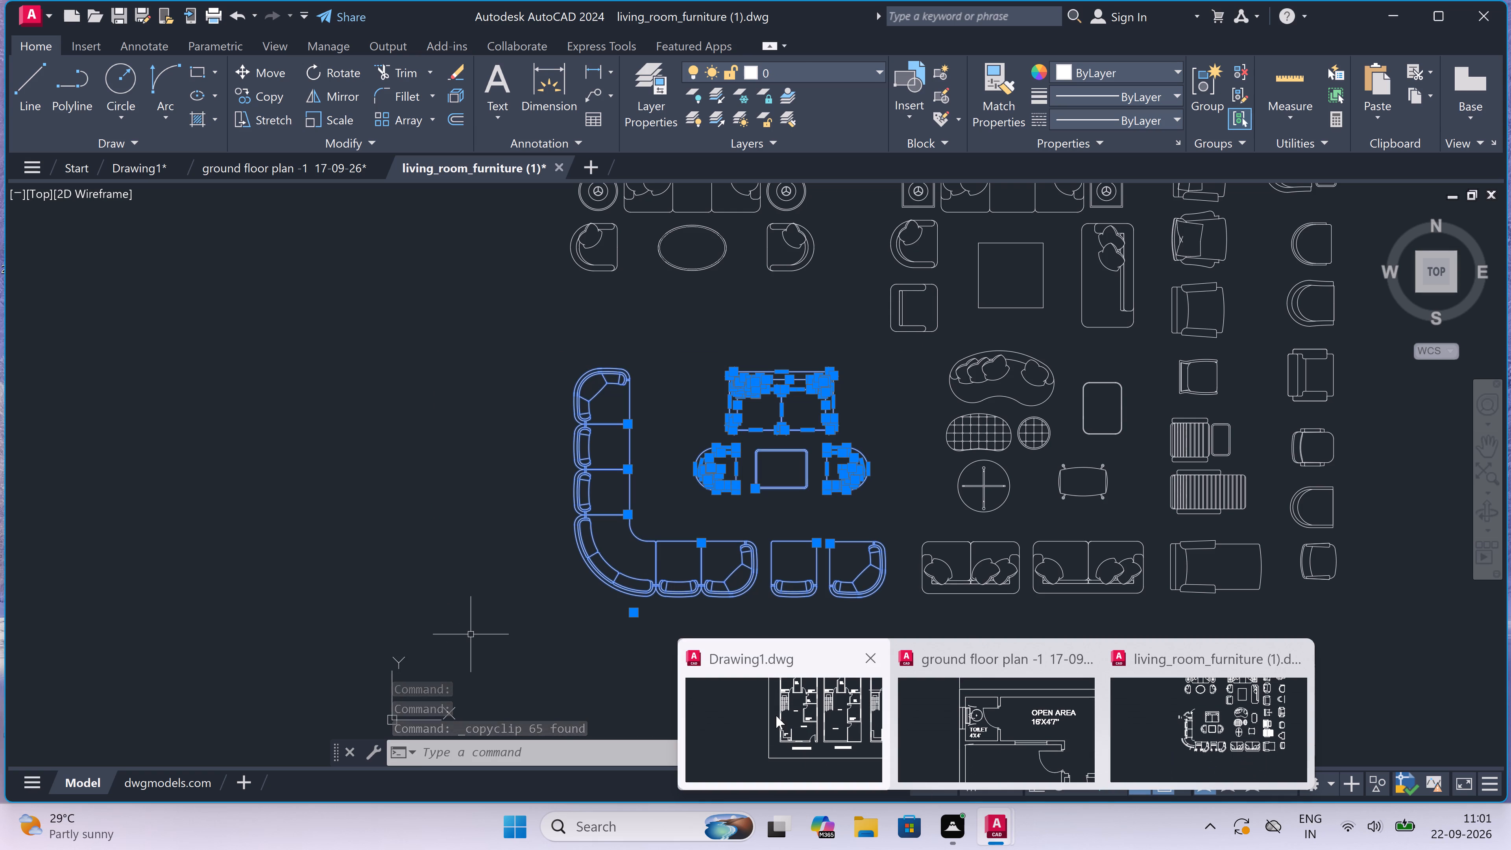
Switch to Drawing1.dwg and paste the copied sofa sets into the empty space beside the sheet border.
left_click(777, 713)
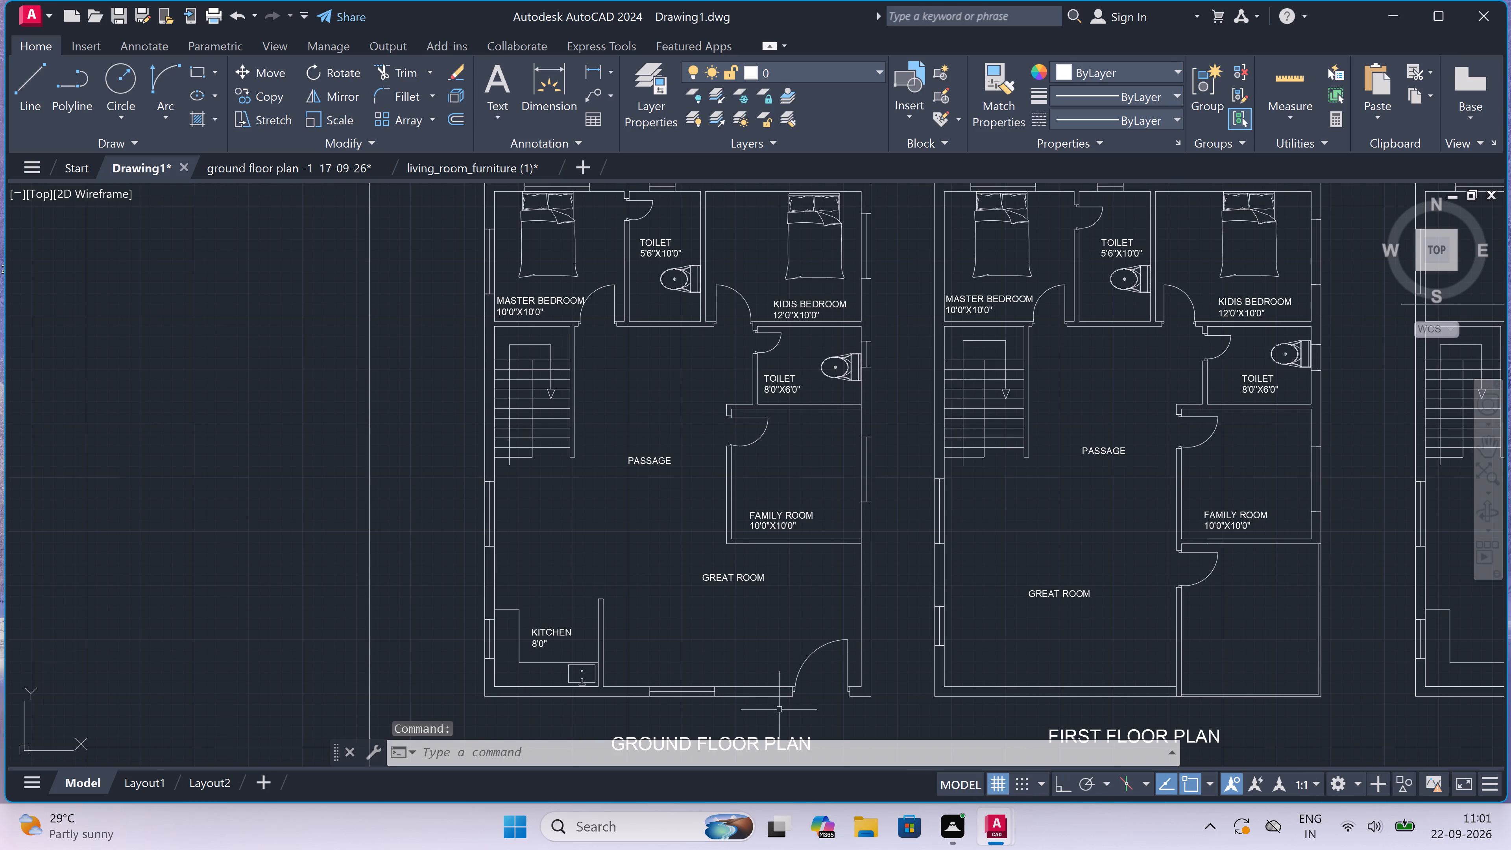
key("ctrl+v")
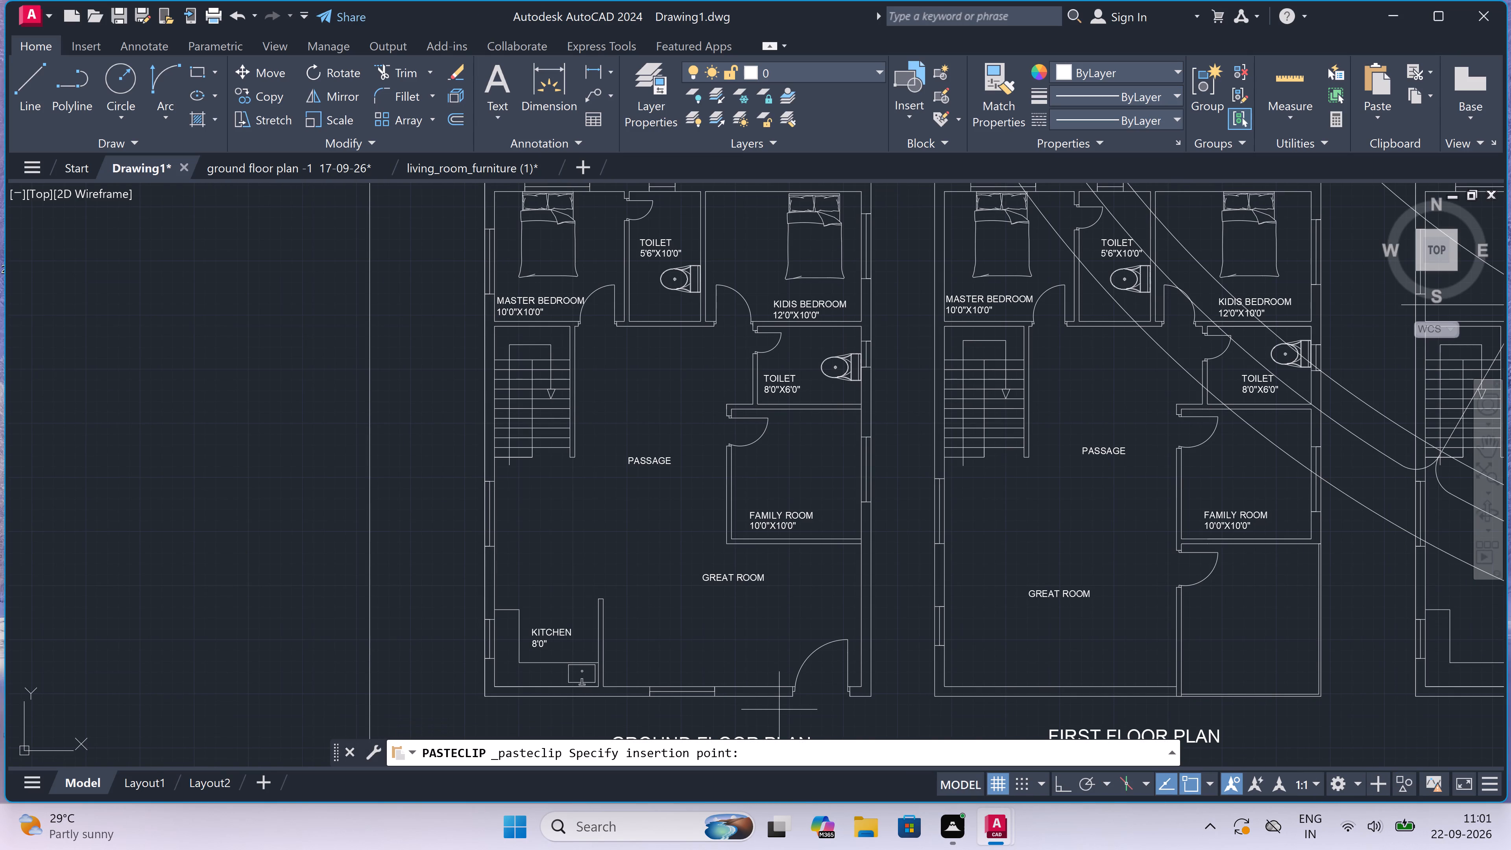
scroll(13, 78, "down", 2)
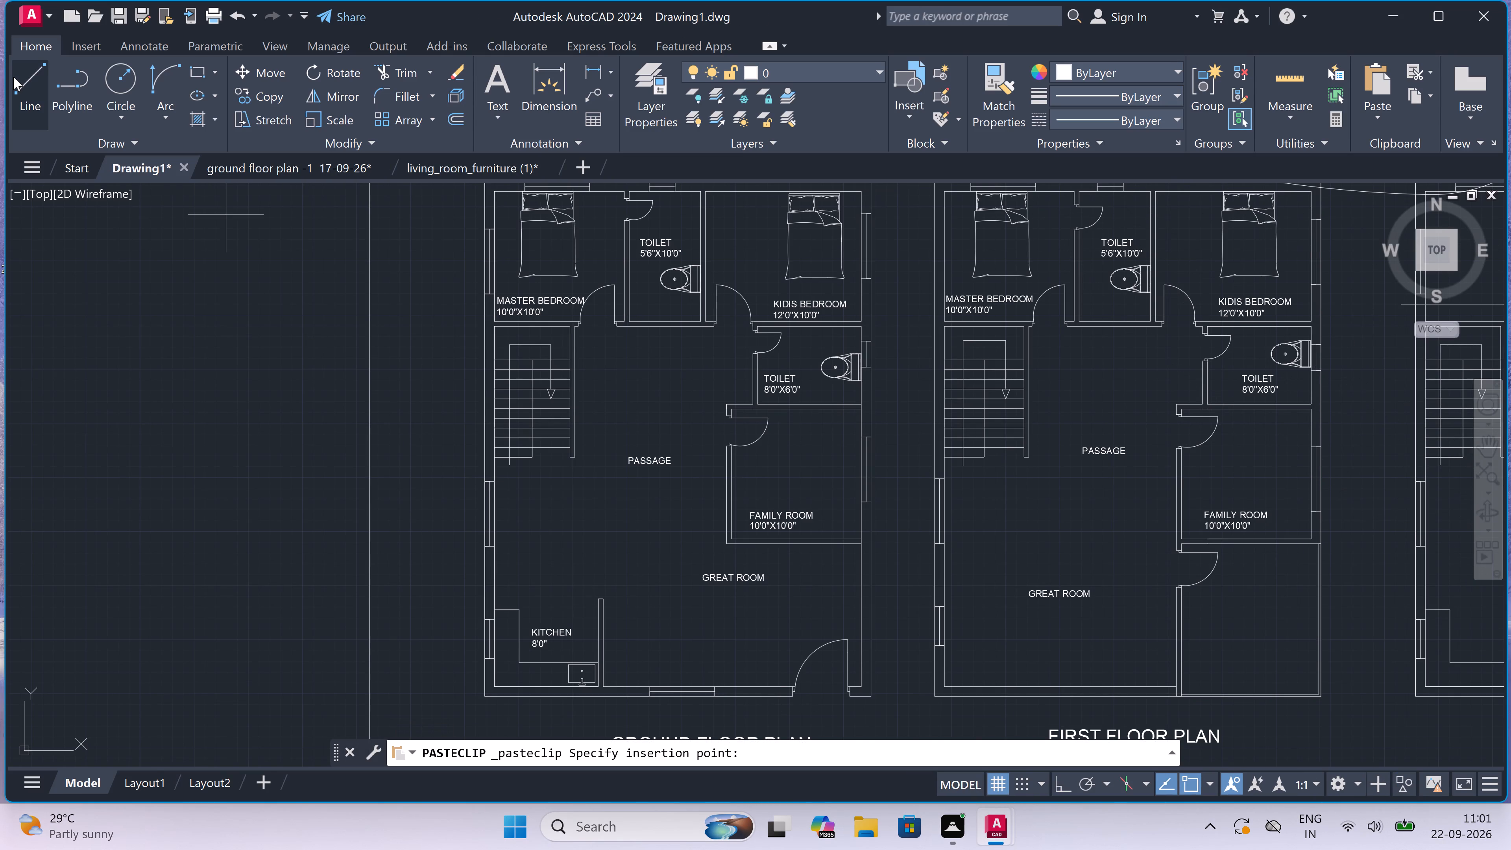
scroll(13, 77, "down", 2)
scroll(768, 759, "down", 3)
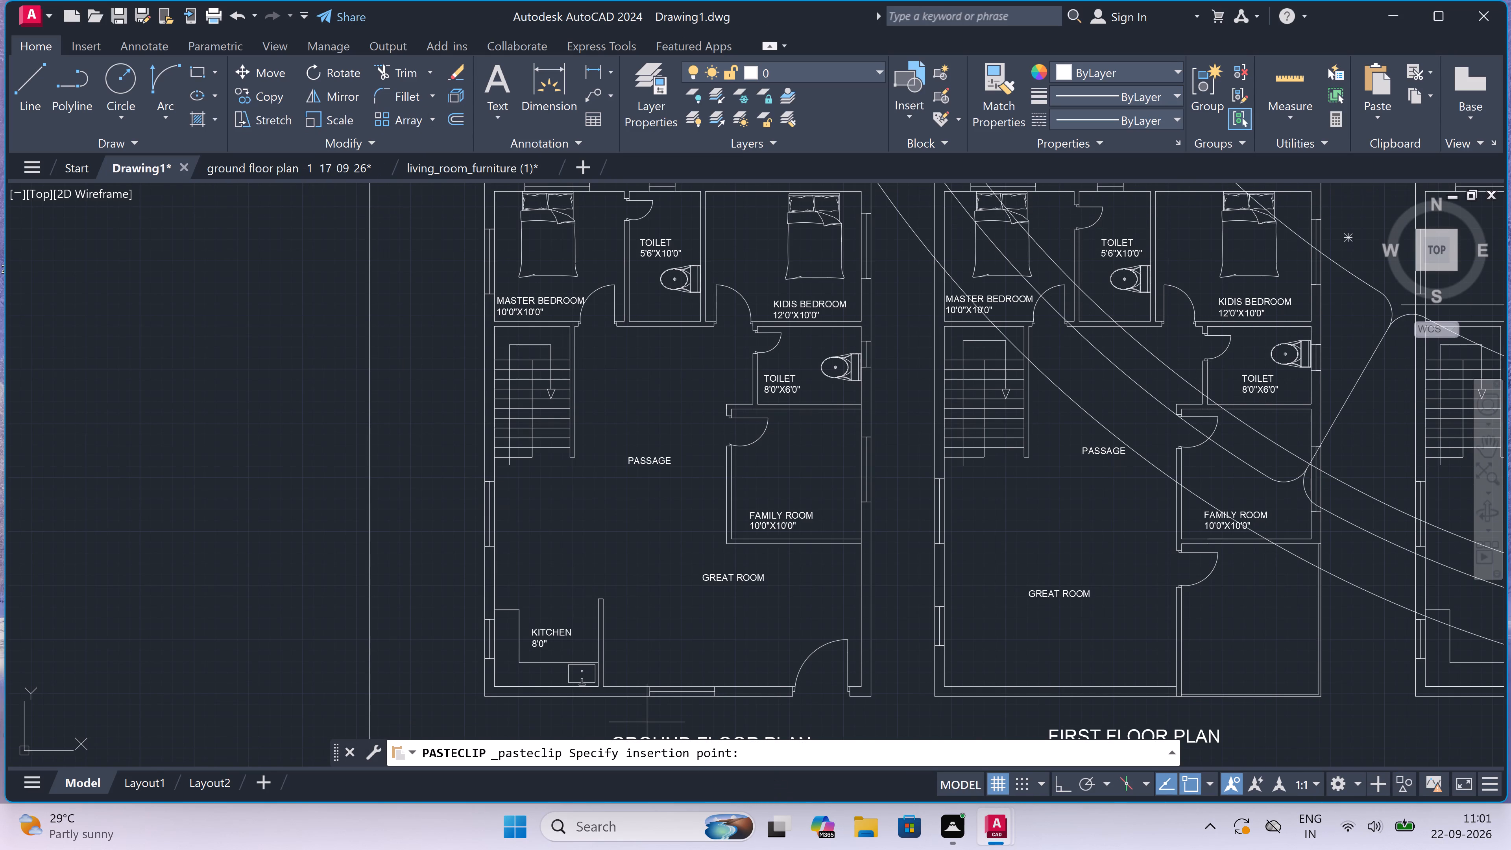
scroll(726, 595, "down", 8)
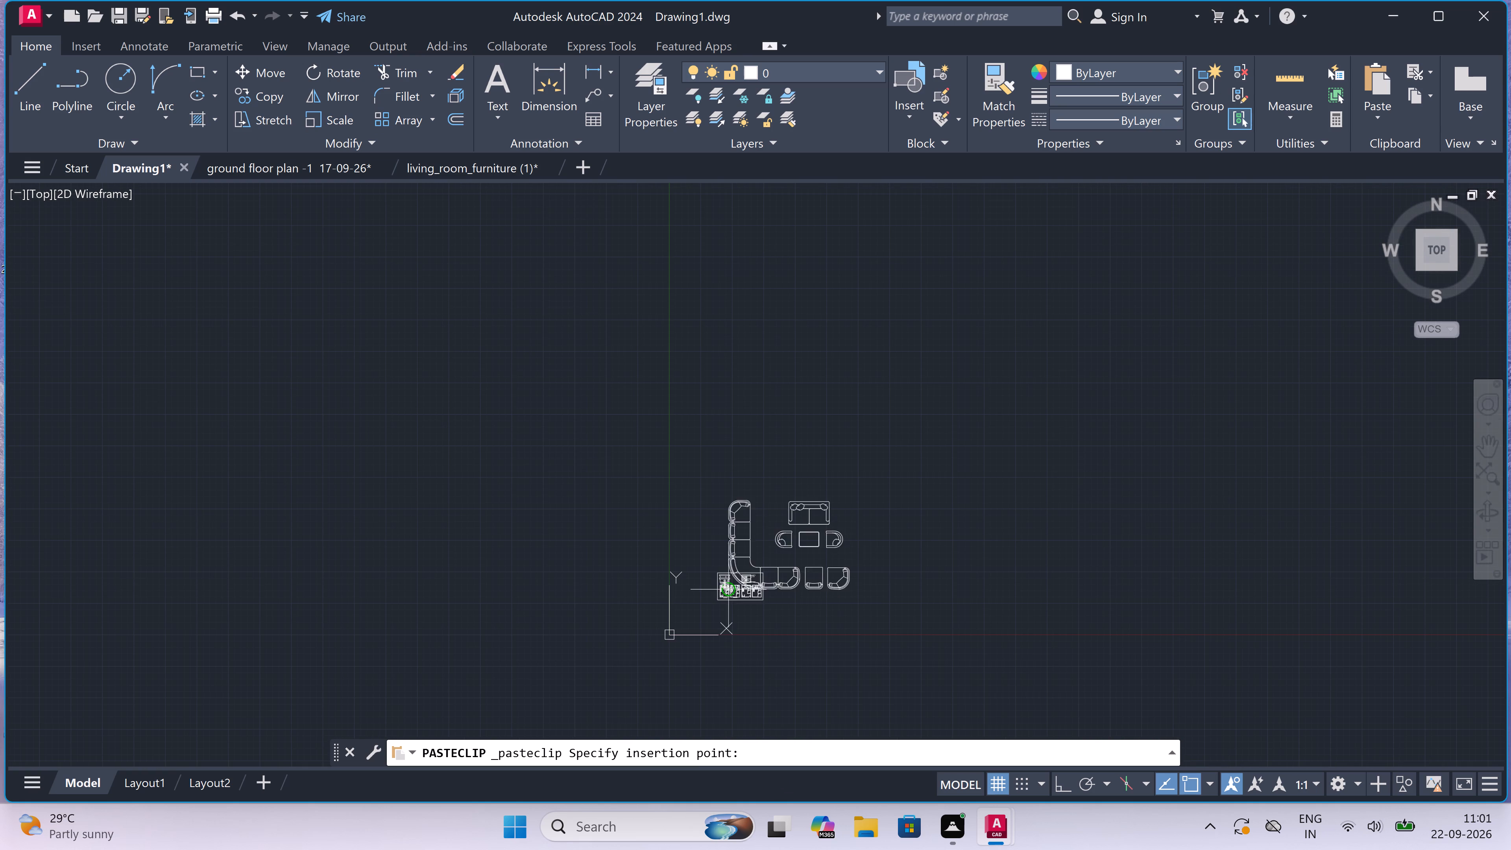
scroll(905, 574, "up", 3)
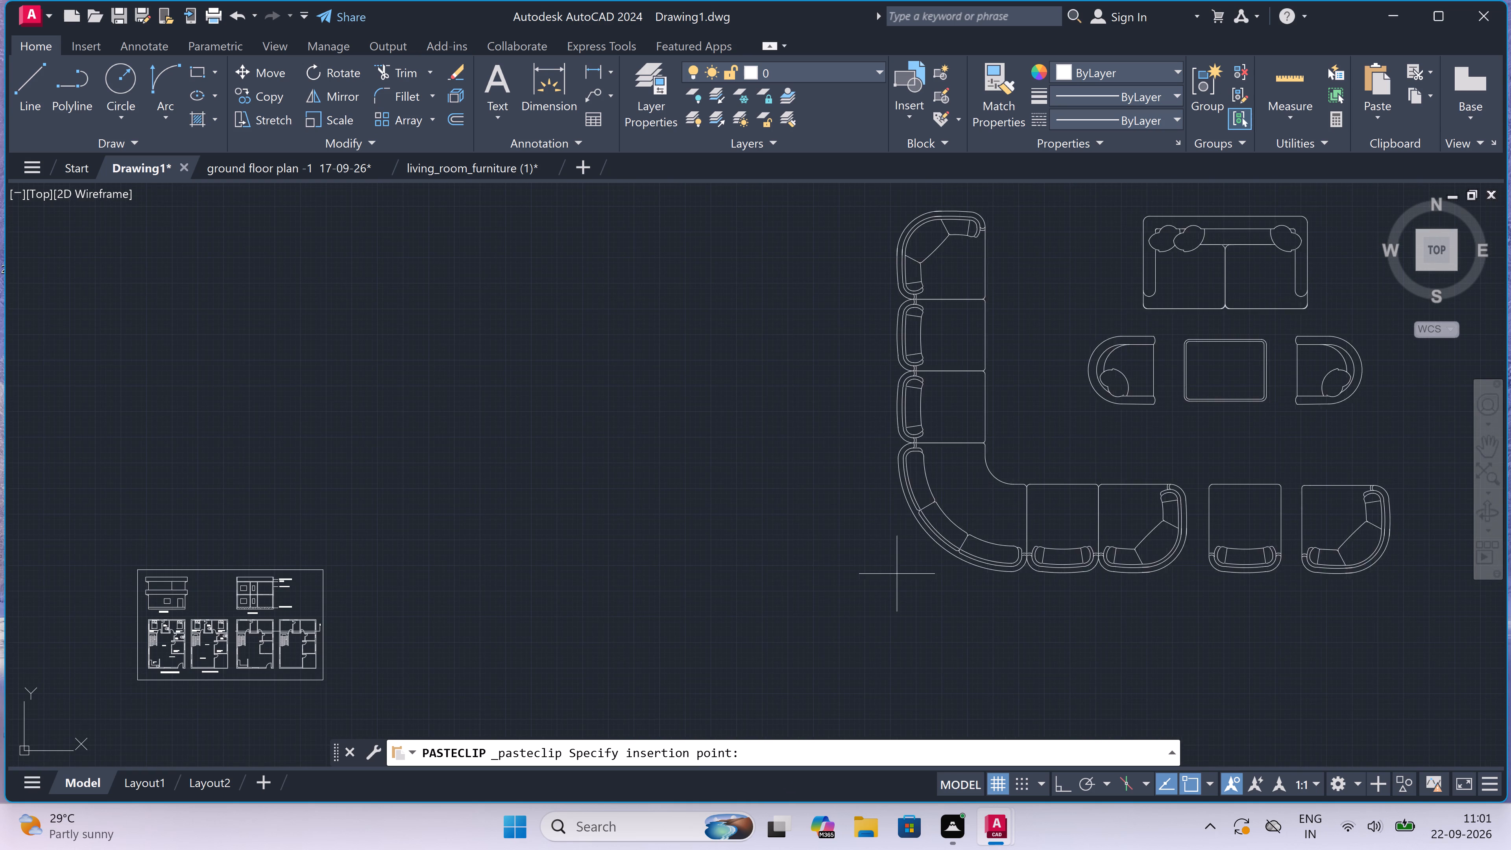
left_click(698, 608)
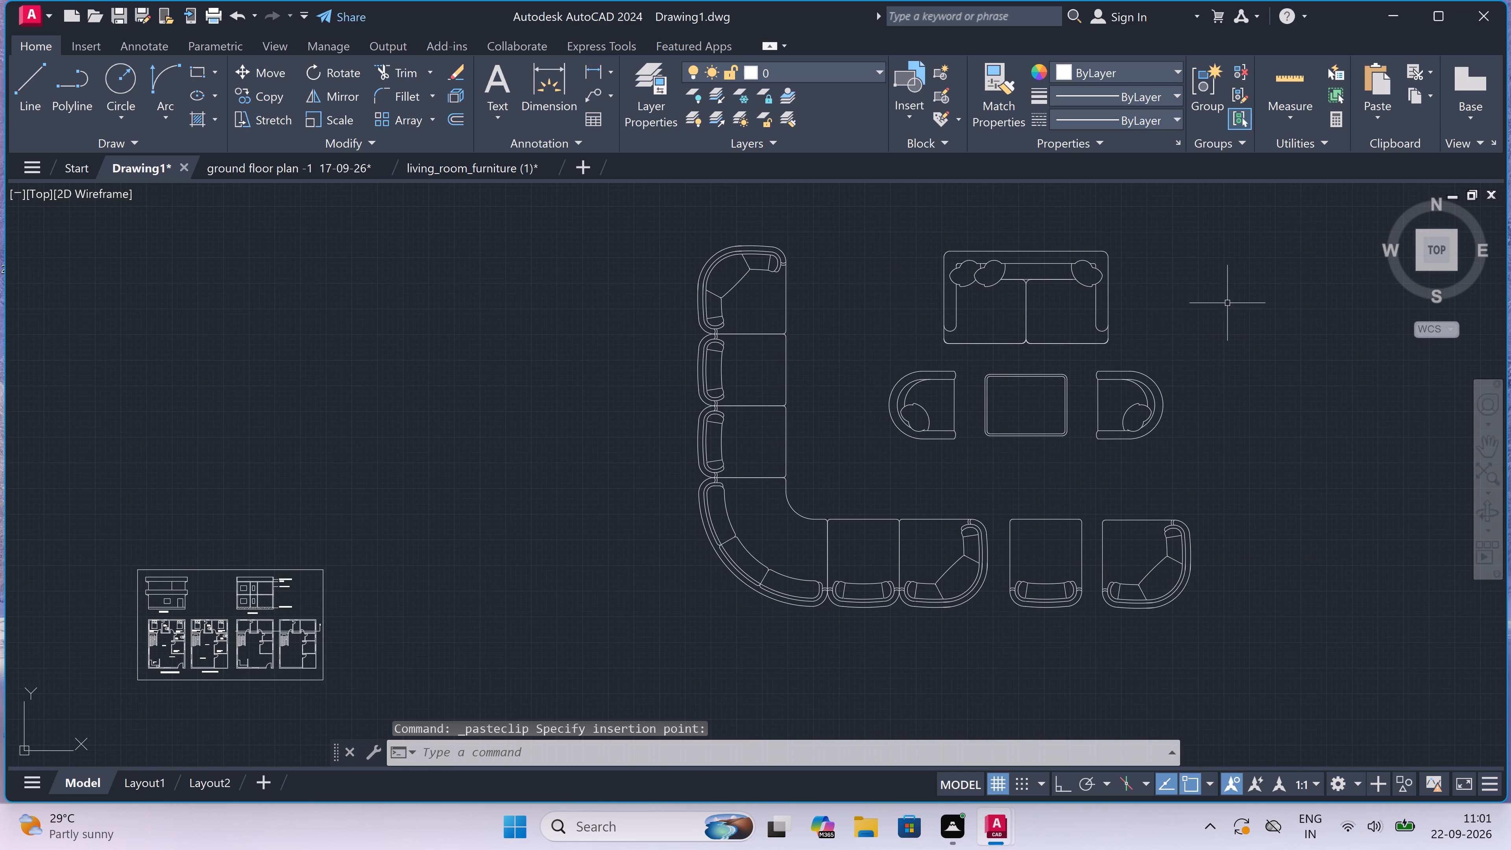
Scale all the pasted furniture down freehand to suit the floor plan rooms, using a base point on the L-shaped sofa.
left_click(1268, 201)
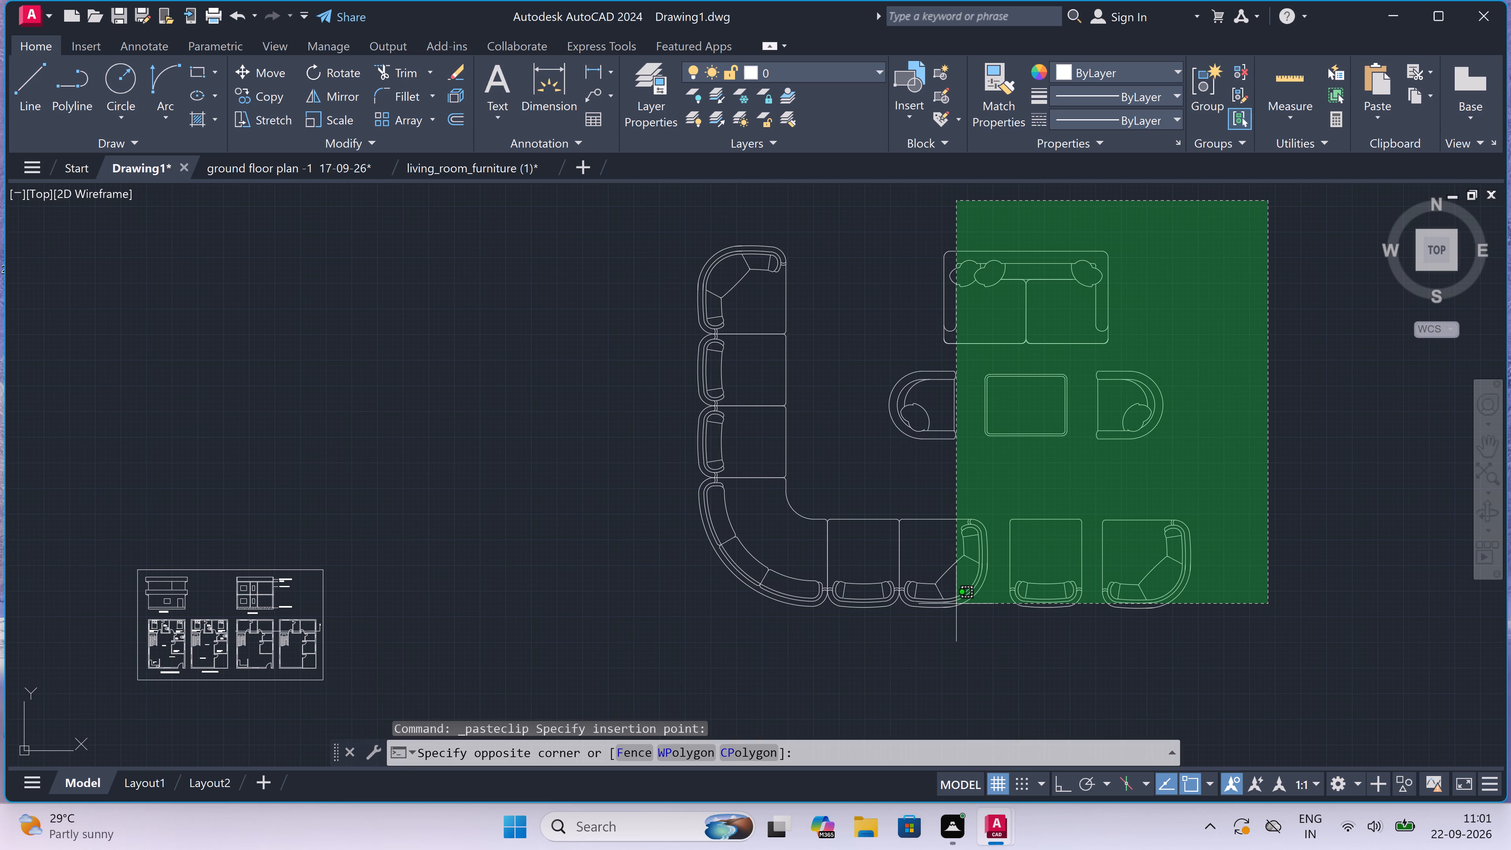
left_click(477, 628)
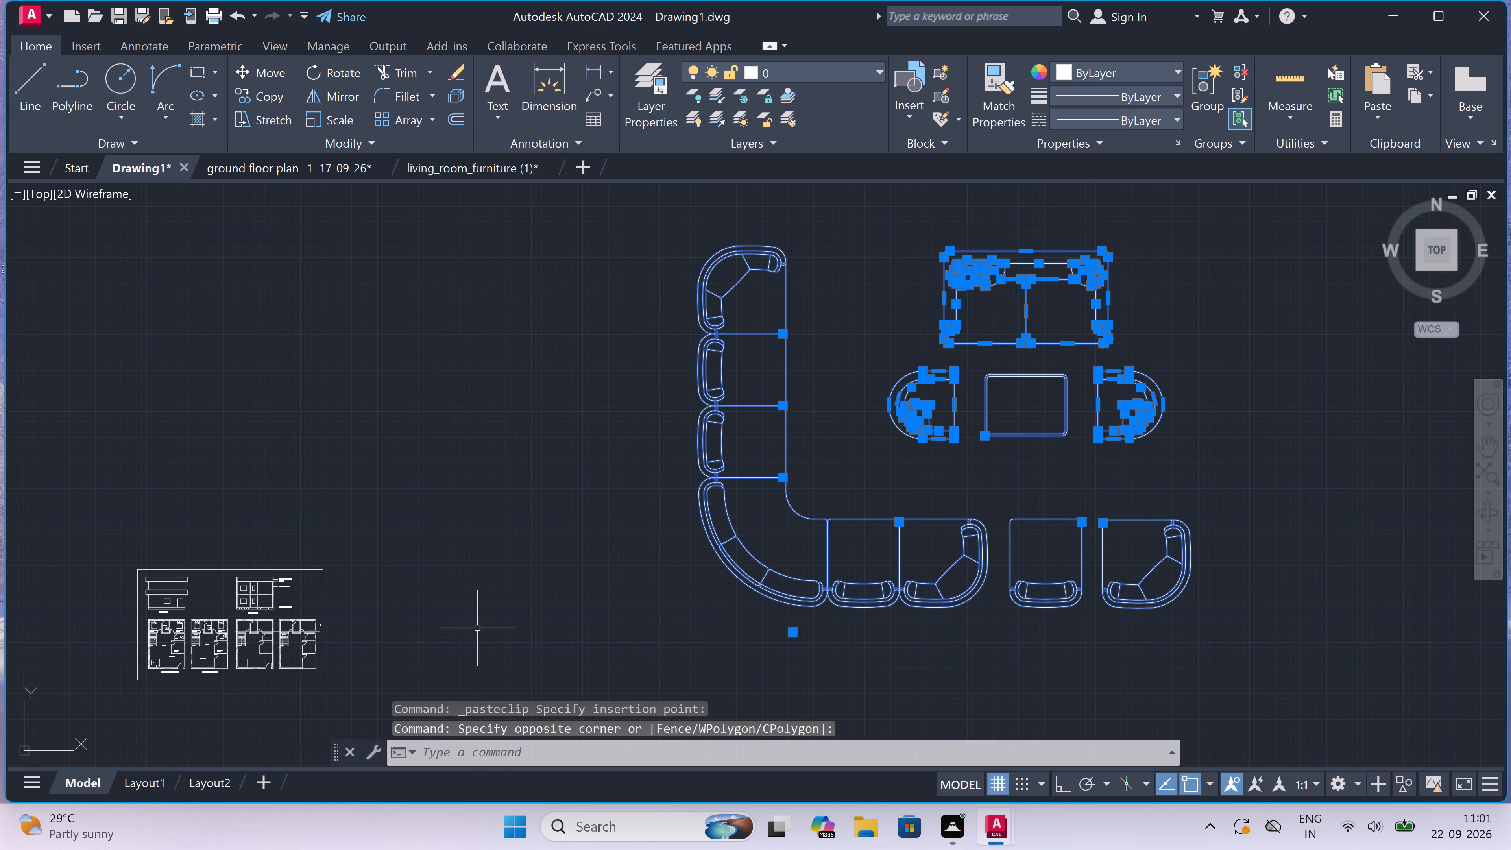
left_click(314, 115)
left_click(730, 340)
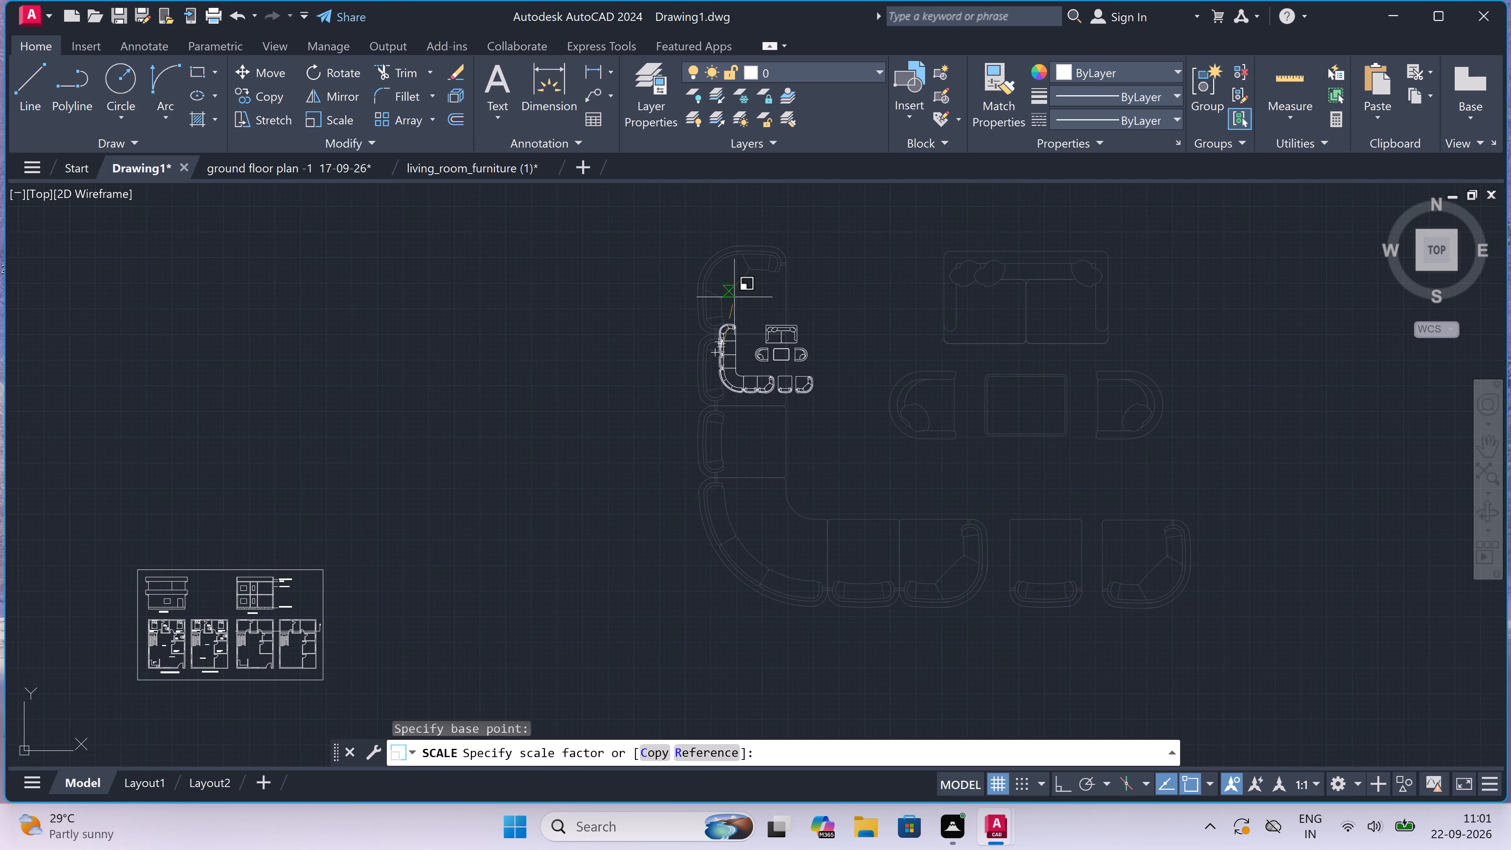
scroll(734, 296, "up", 3)
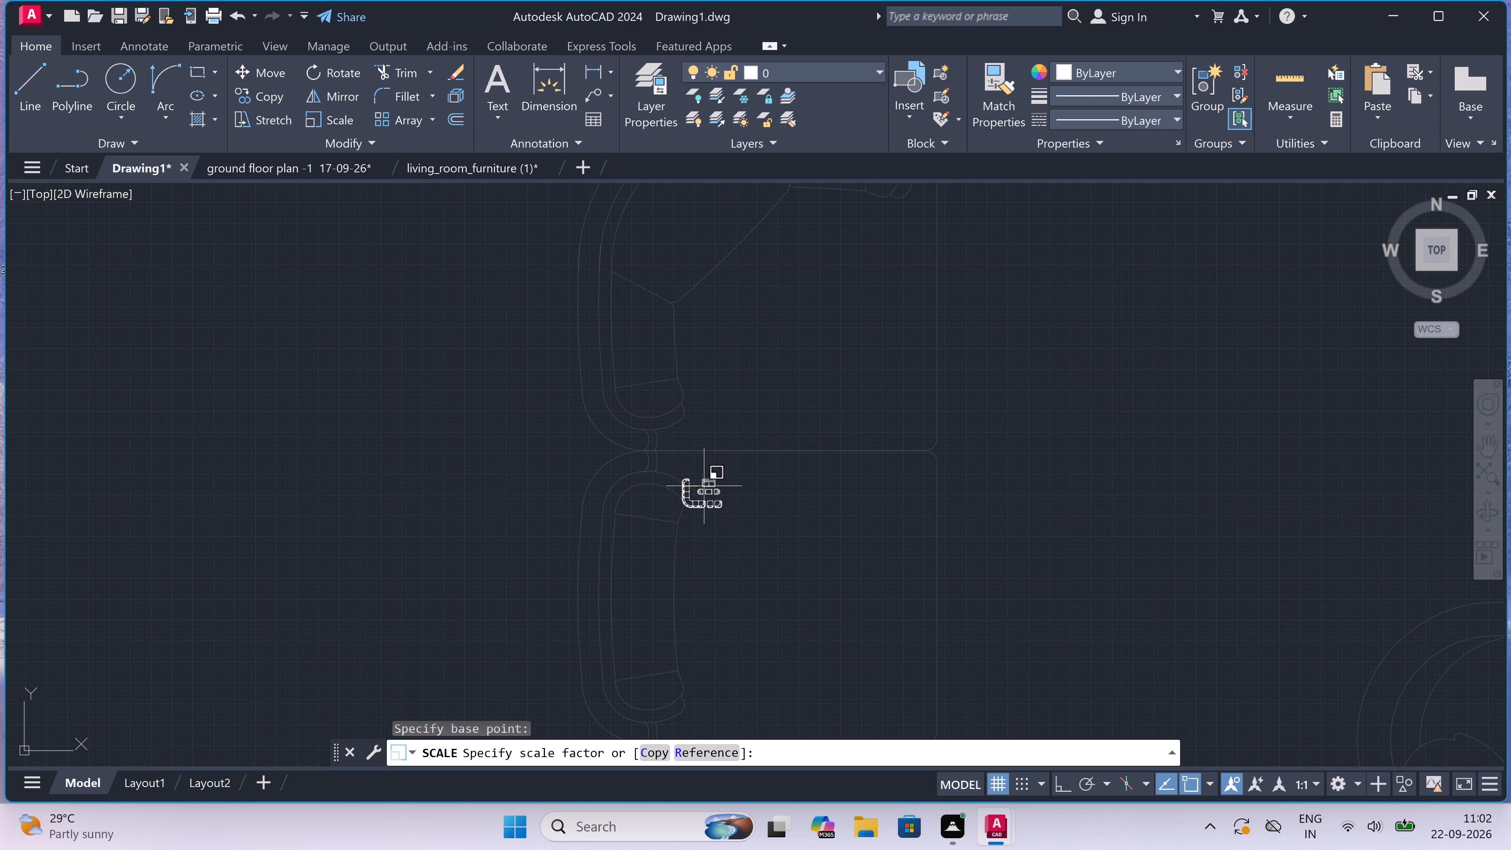
left_click(701, 492)
Move the scaled furniture into the ground floor great room, with the L-shaped sofa beside the kitchen partition and front wall.
left_click_drag(768, 460, 704, 510)
left_click(603, 558)
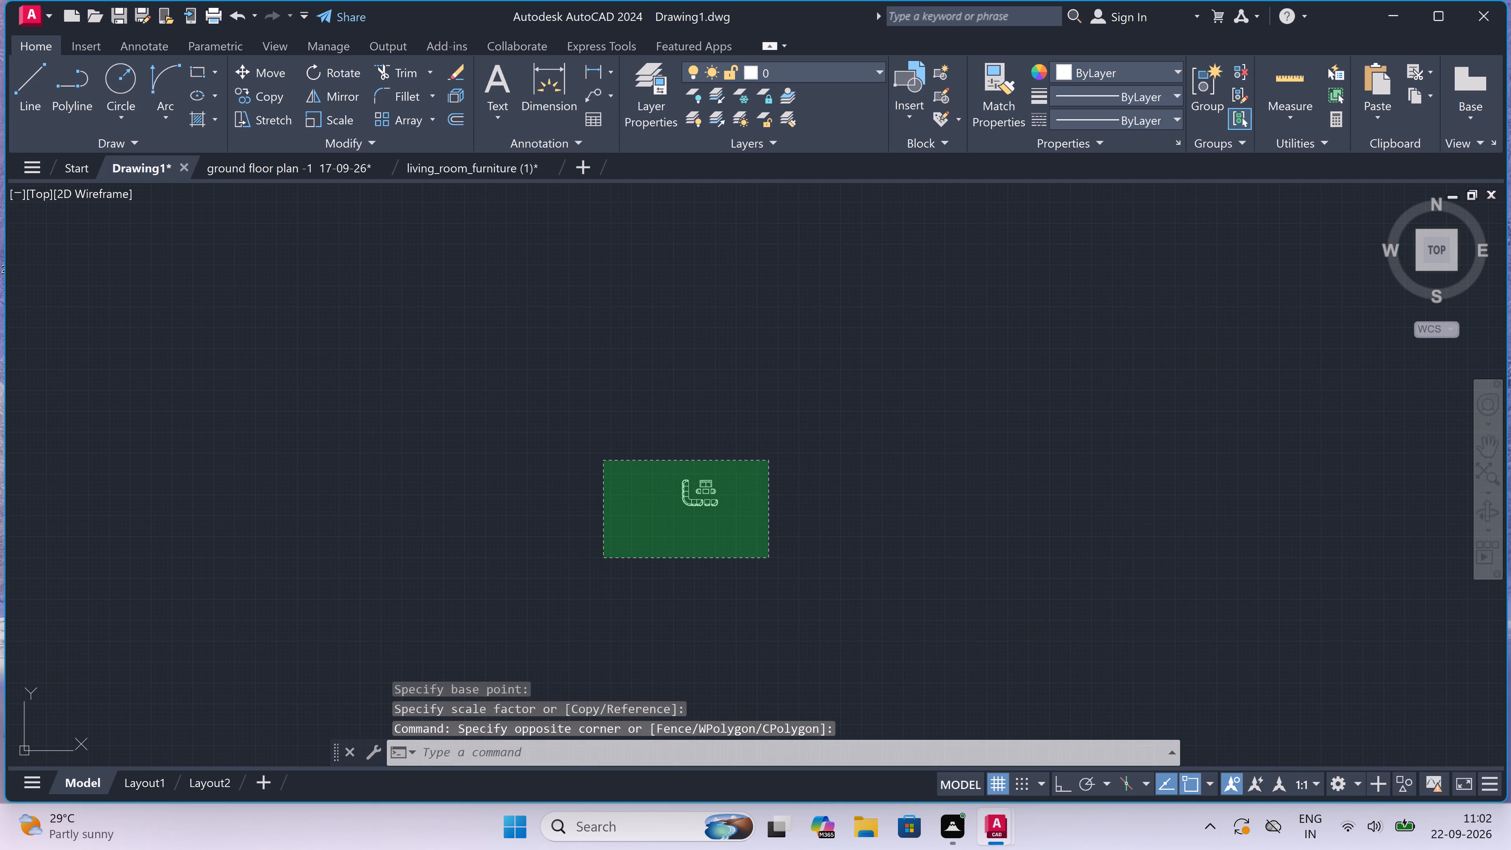
left_click(227, 72)
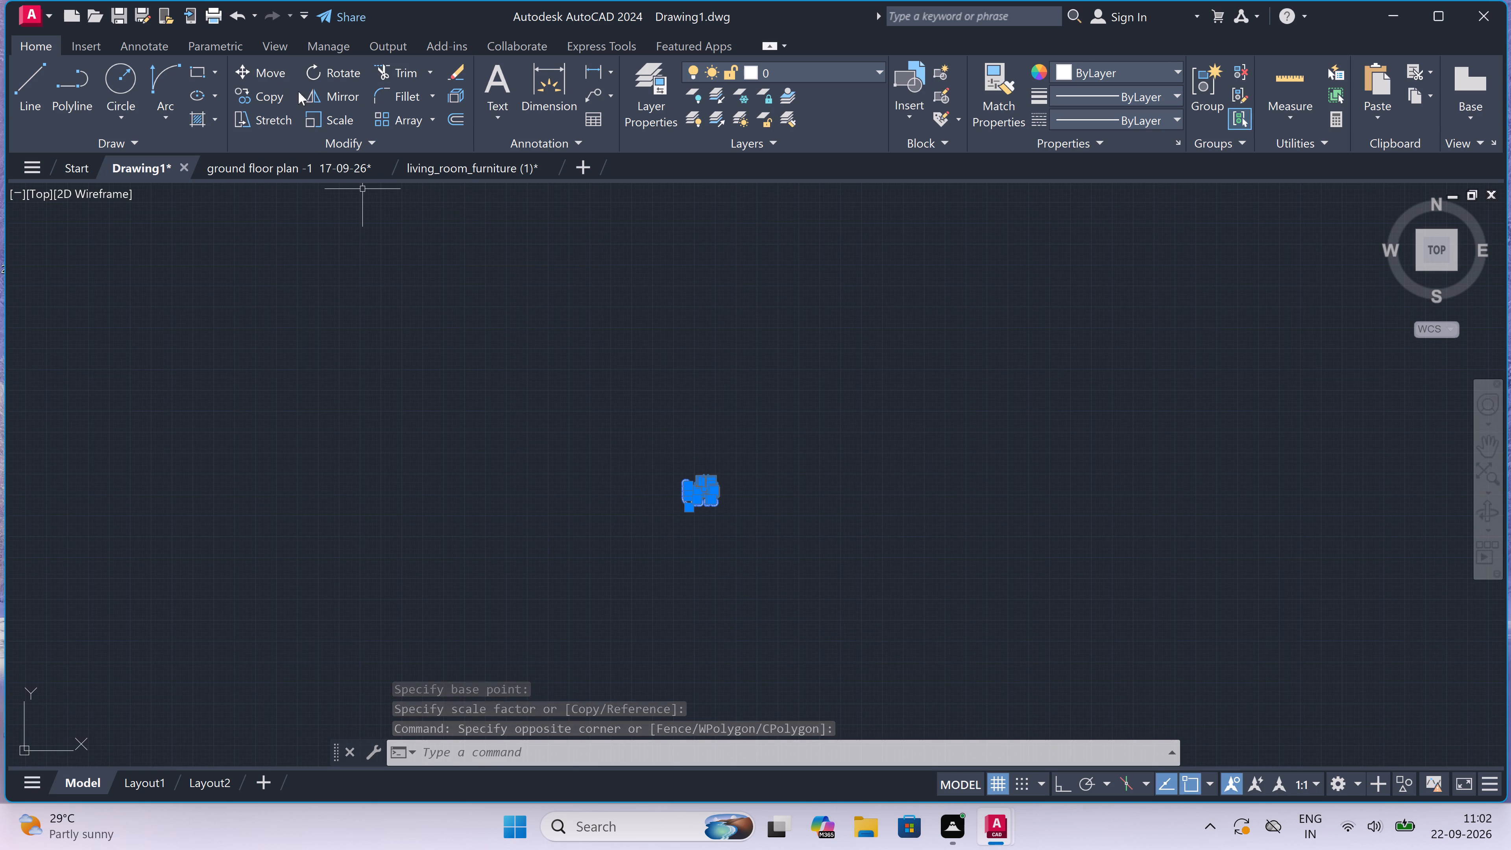
left_click(268, 72)
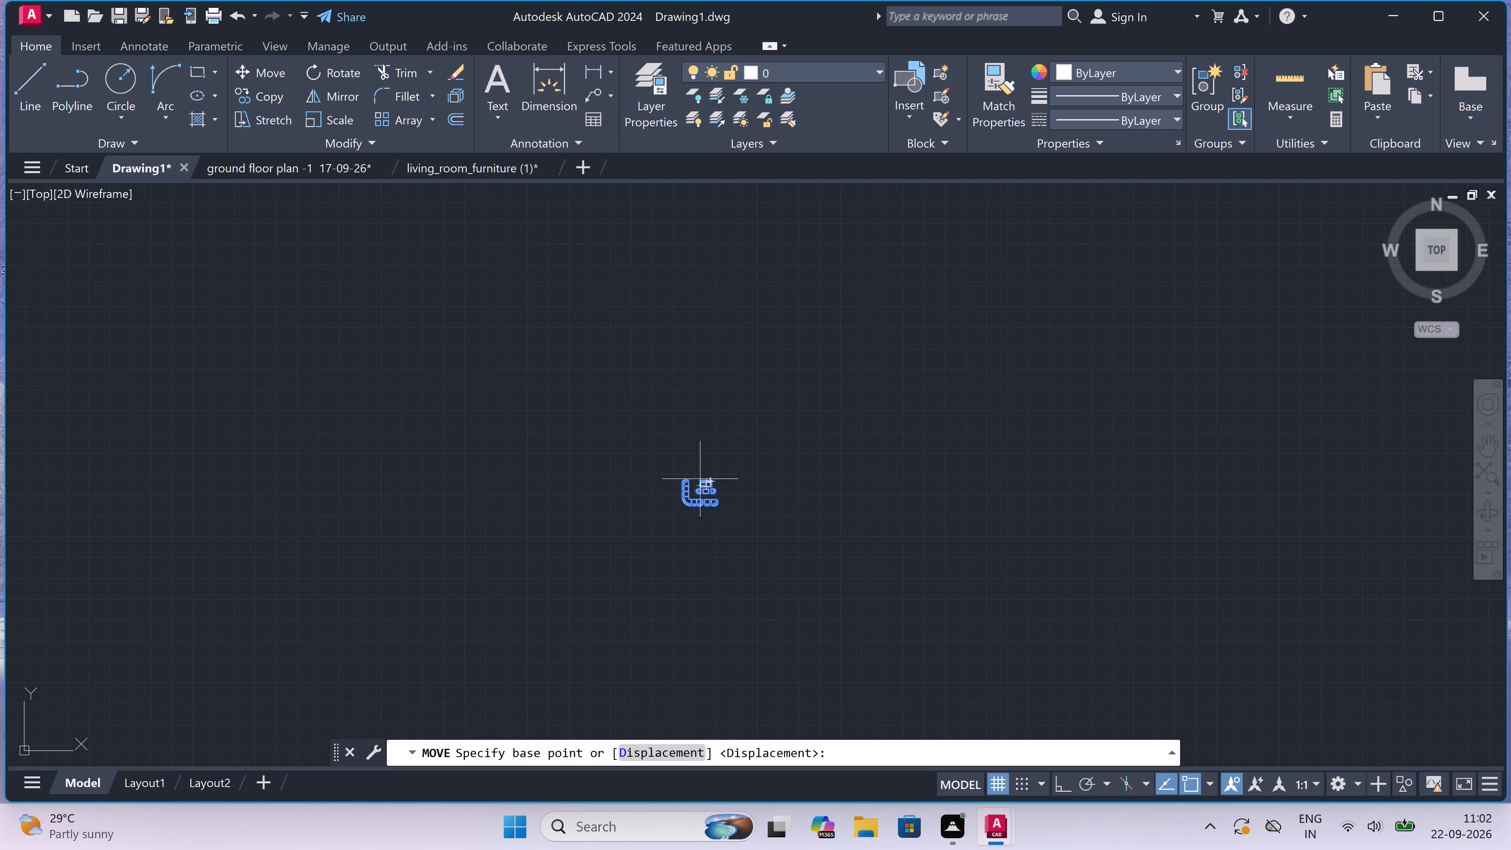
left_click_drag(700, 479, 695, 501)
scroll(833, 229, "down", 6)
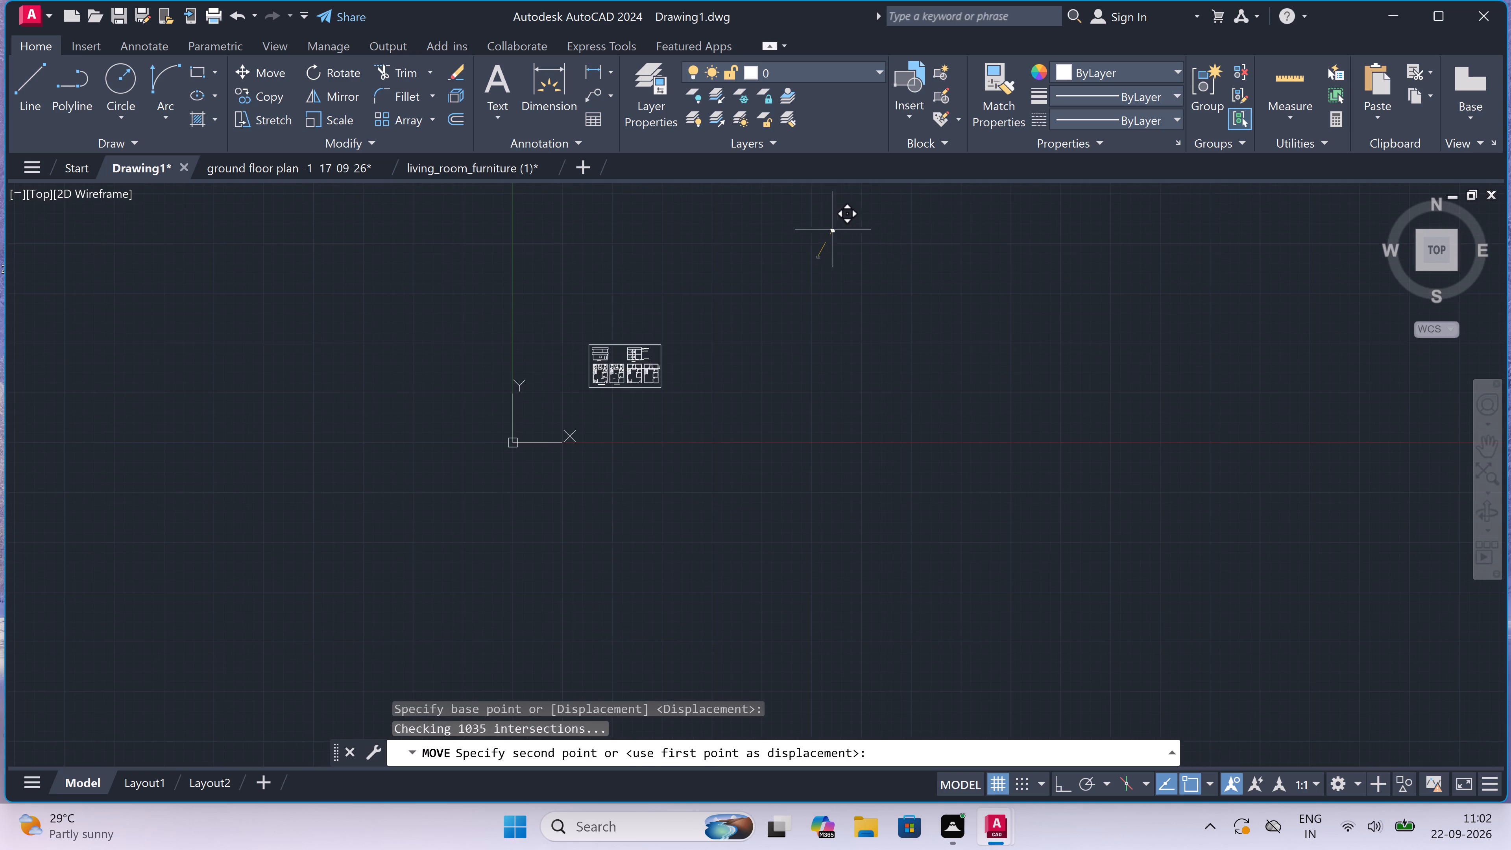
scroll(610, 318, "up", 2)
scroll(510, 516, "up", 1)
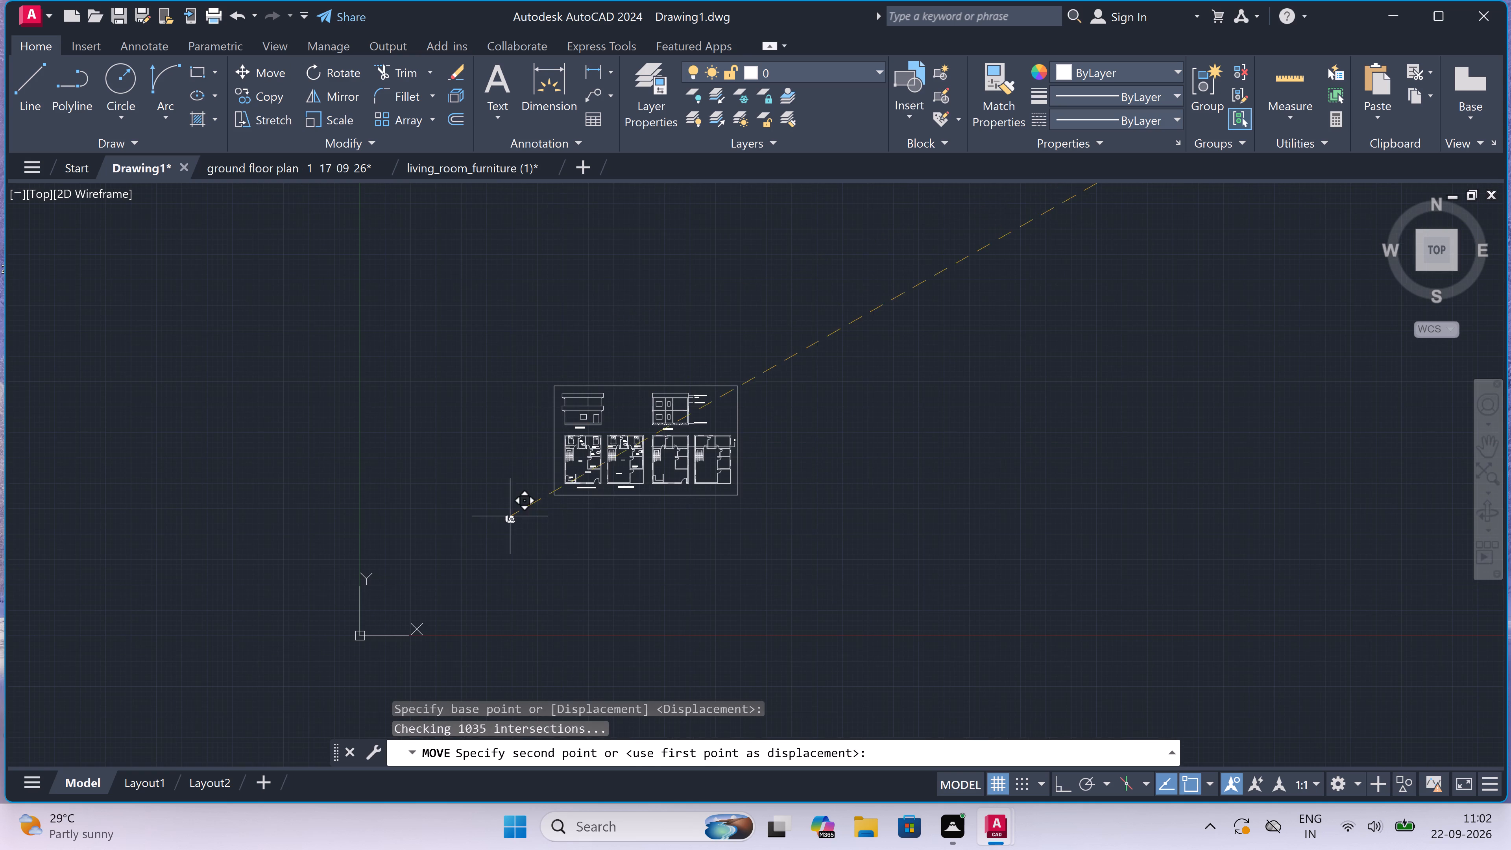
scroll(510, 516, "up", 1)
scroll(663, 376, "up", 3)
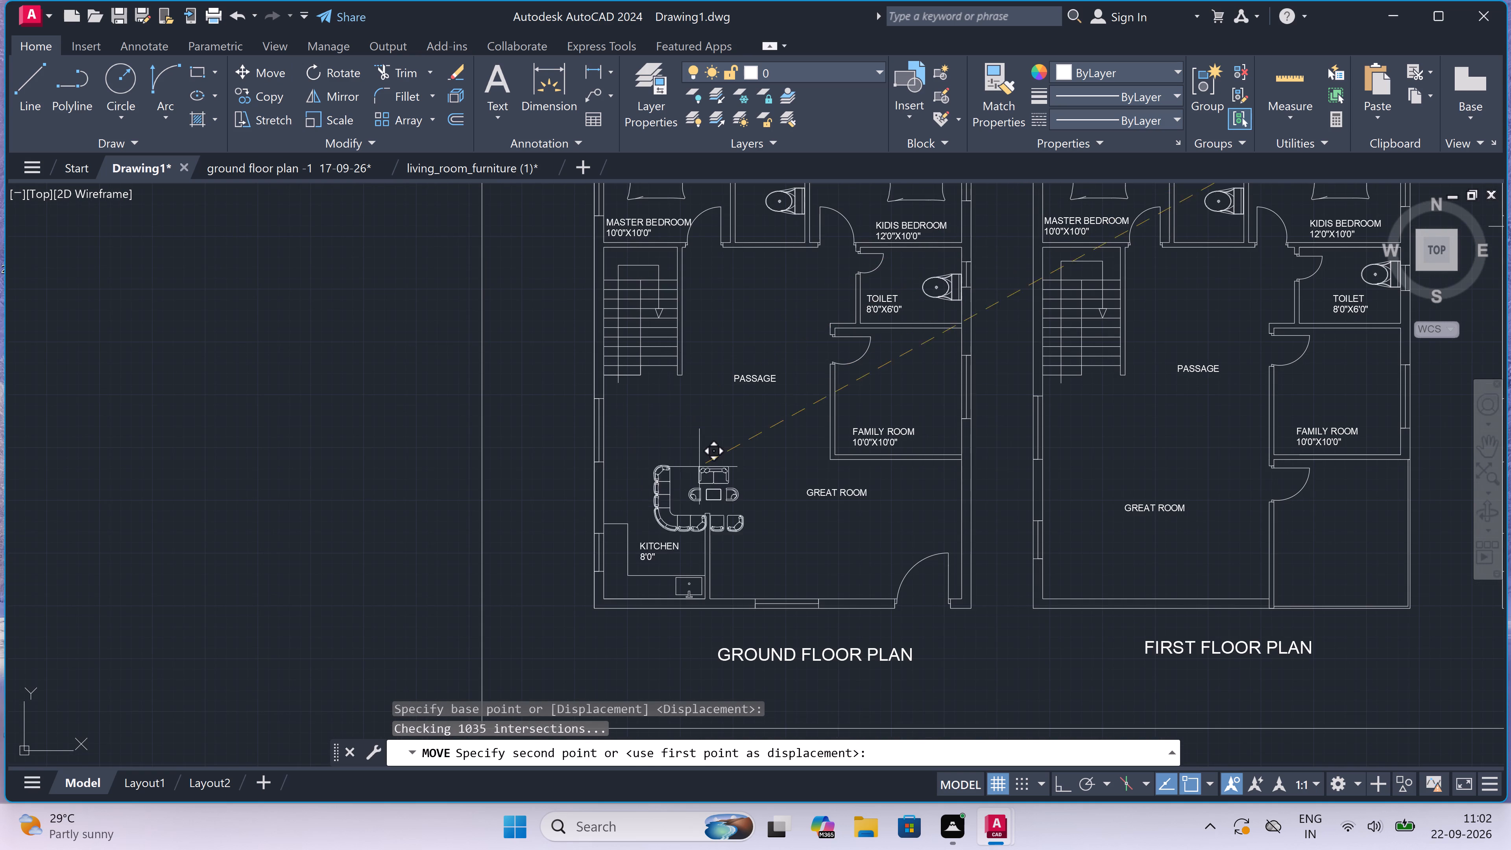
scroll(785, 530, "up", 2)
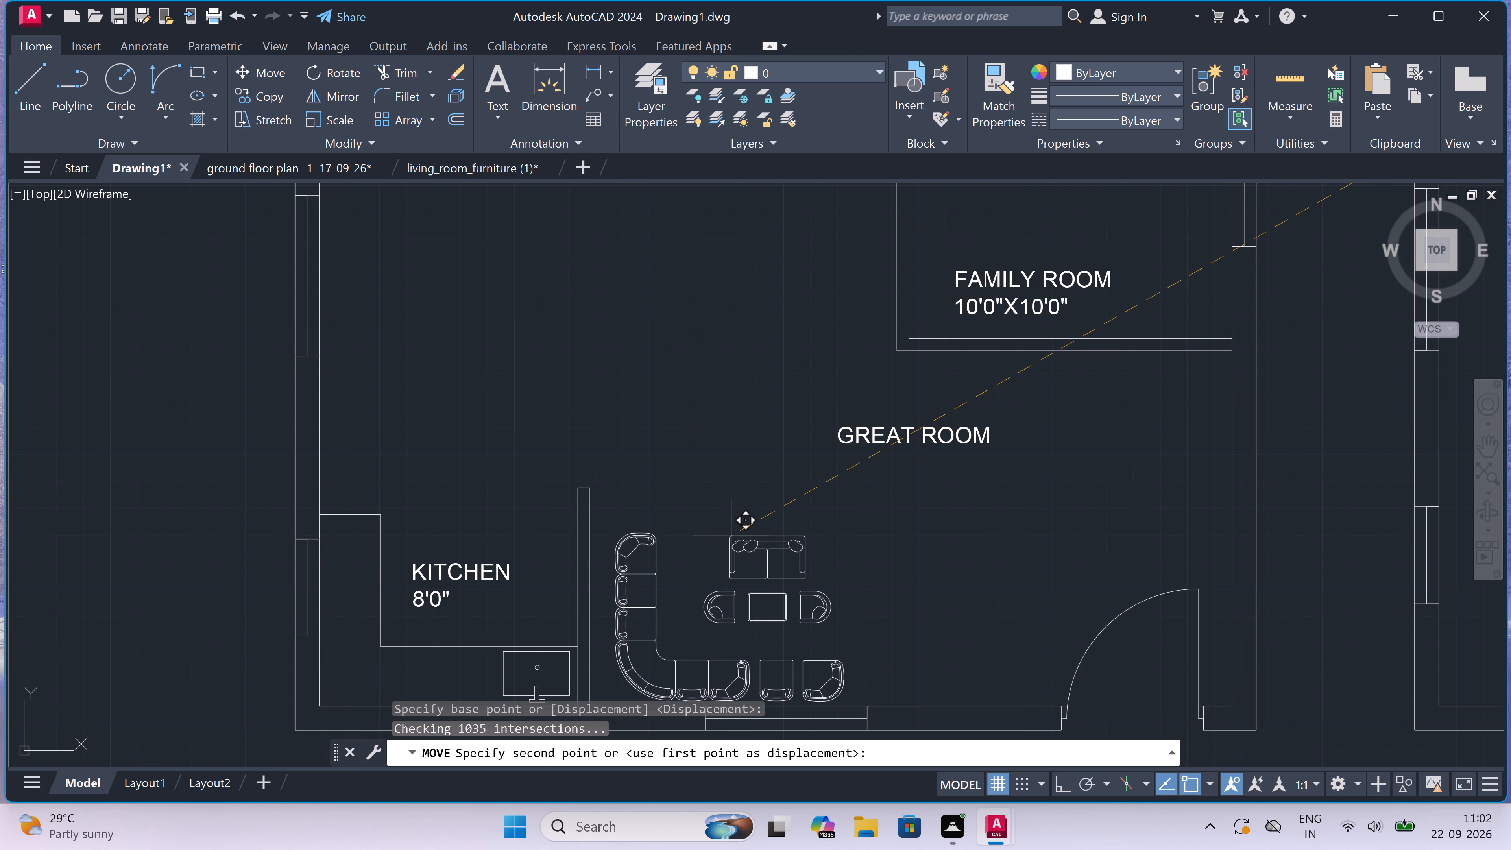
left_click(731, 536)
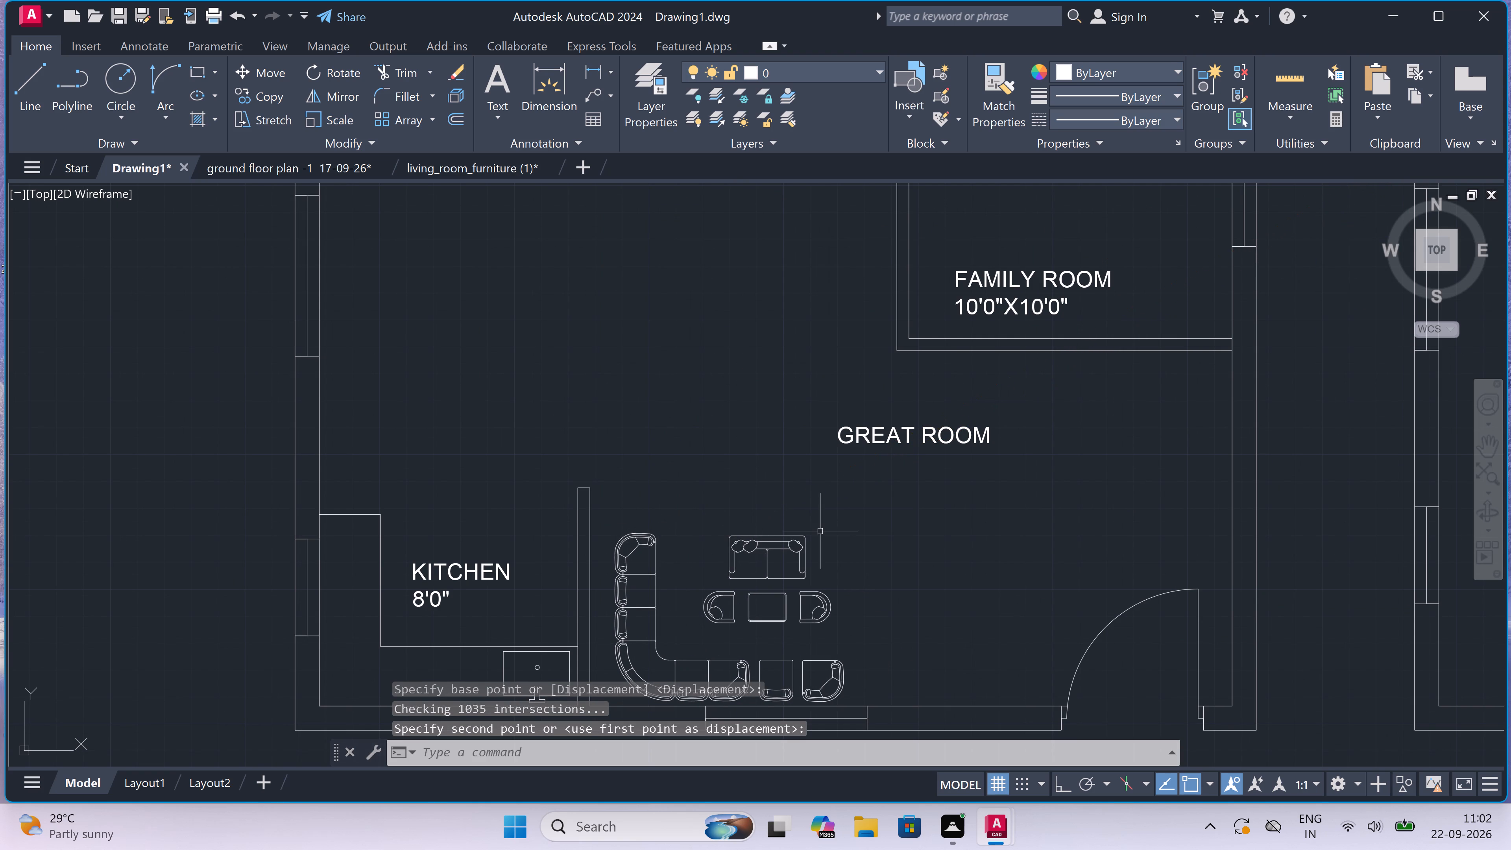
Copy the whole furniture group into the first floor great room, in the corner between the outer side wall and front wall.
left_click_drag(850, 515, 849, 523)
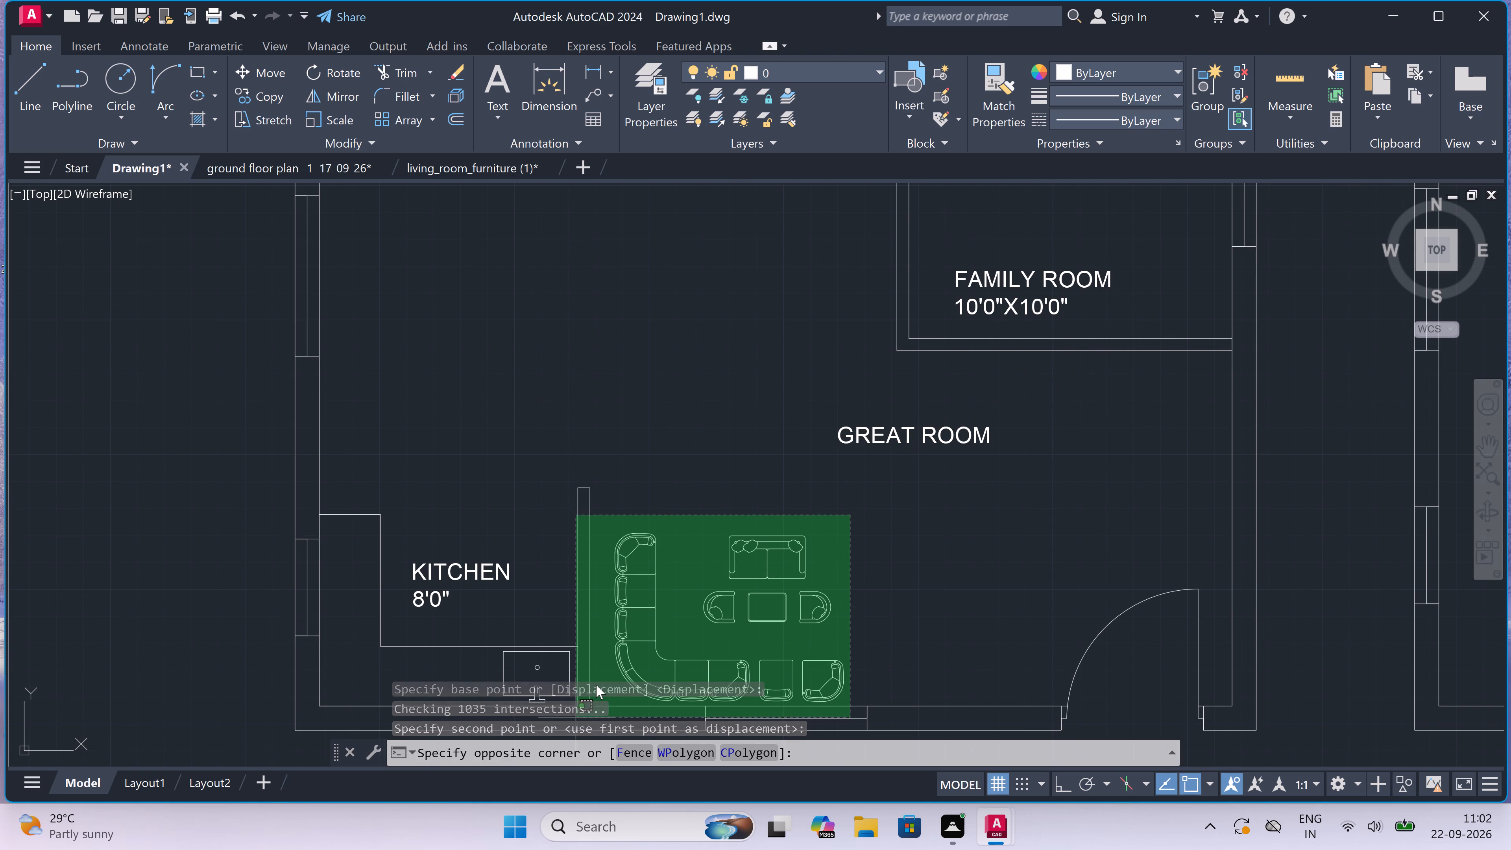
left_click(602, 682)
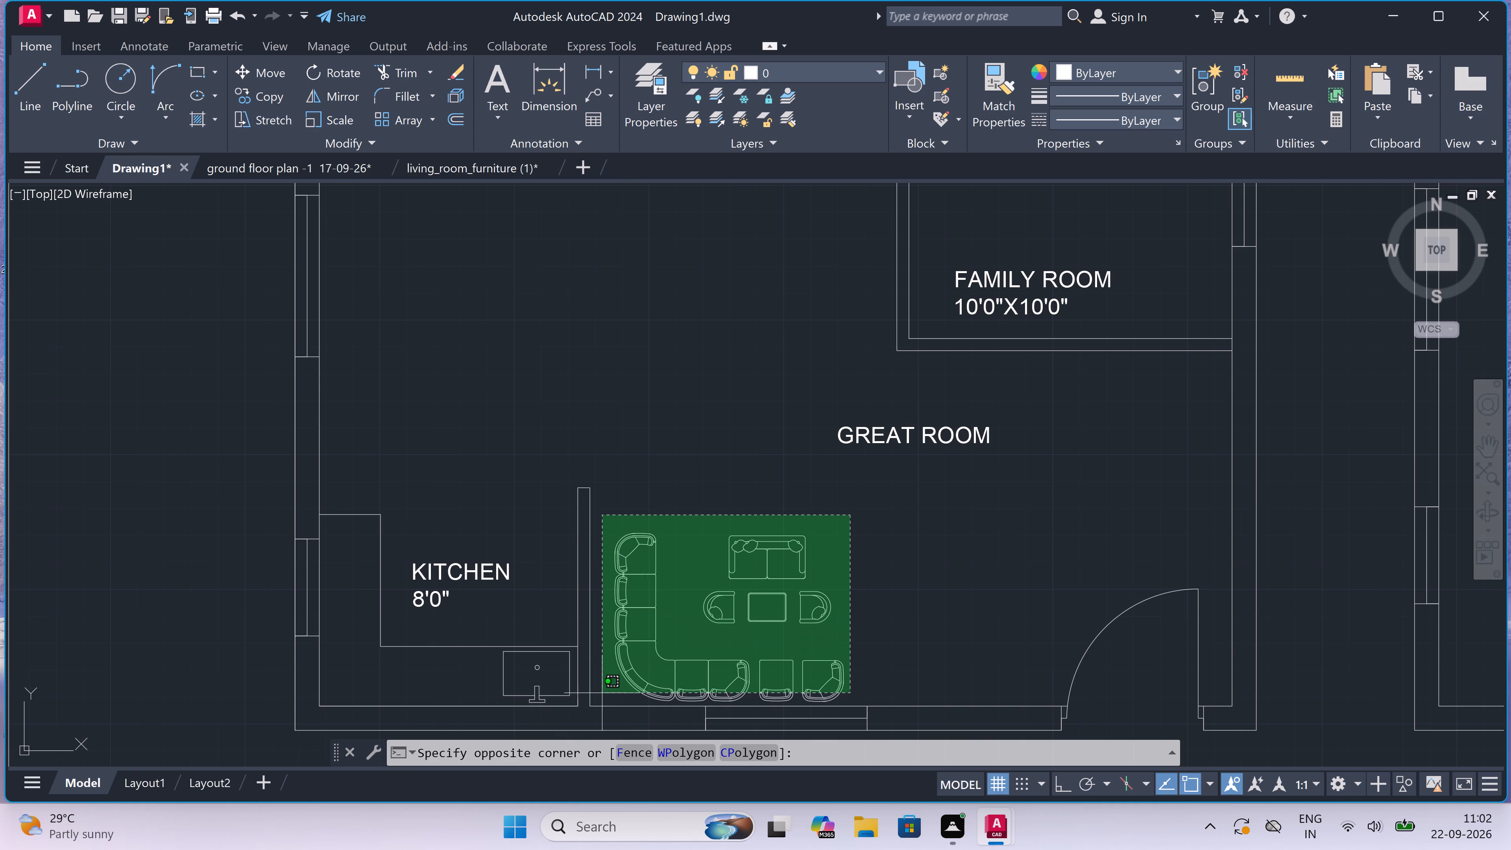
left_click(604, 704)
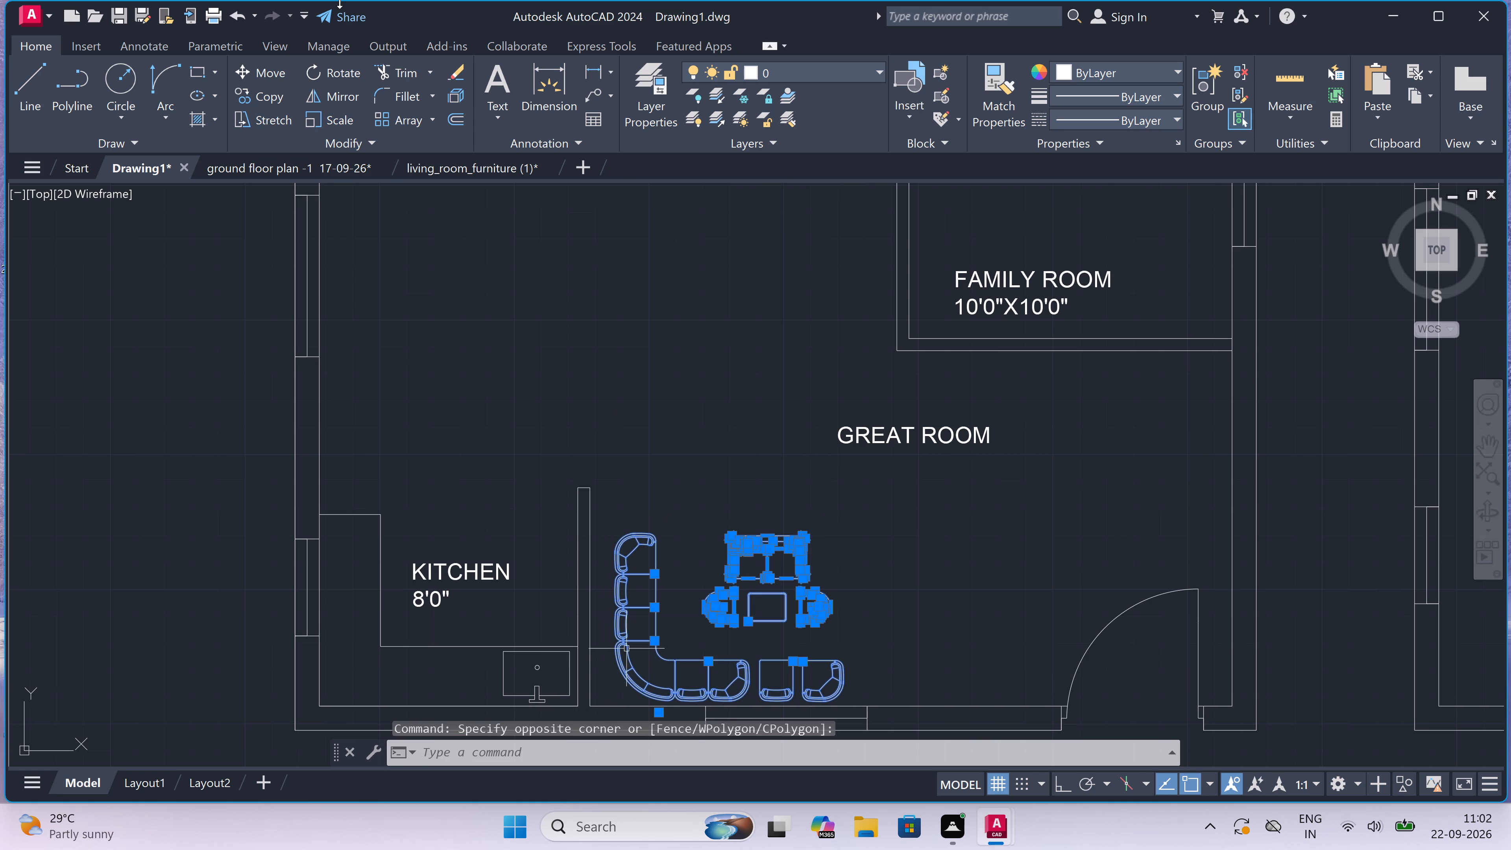
left_click(271, 90)
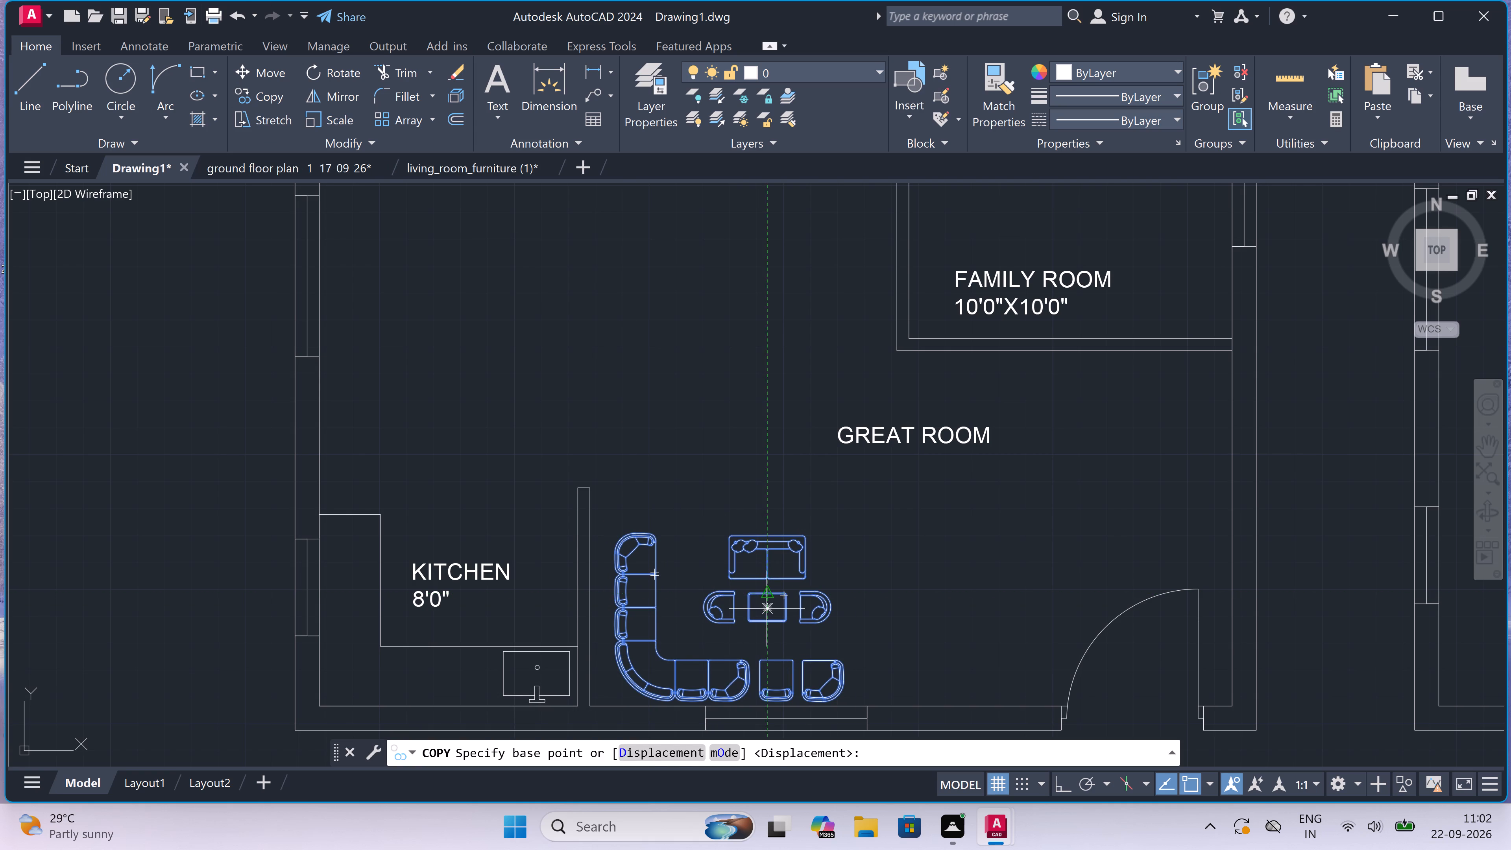
left_click_drag(765, 609, 769, 602)
scroll(760, 513, "down", 4)
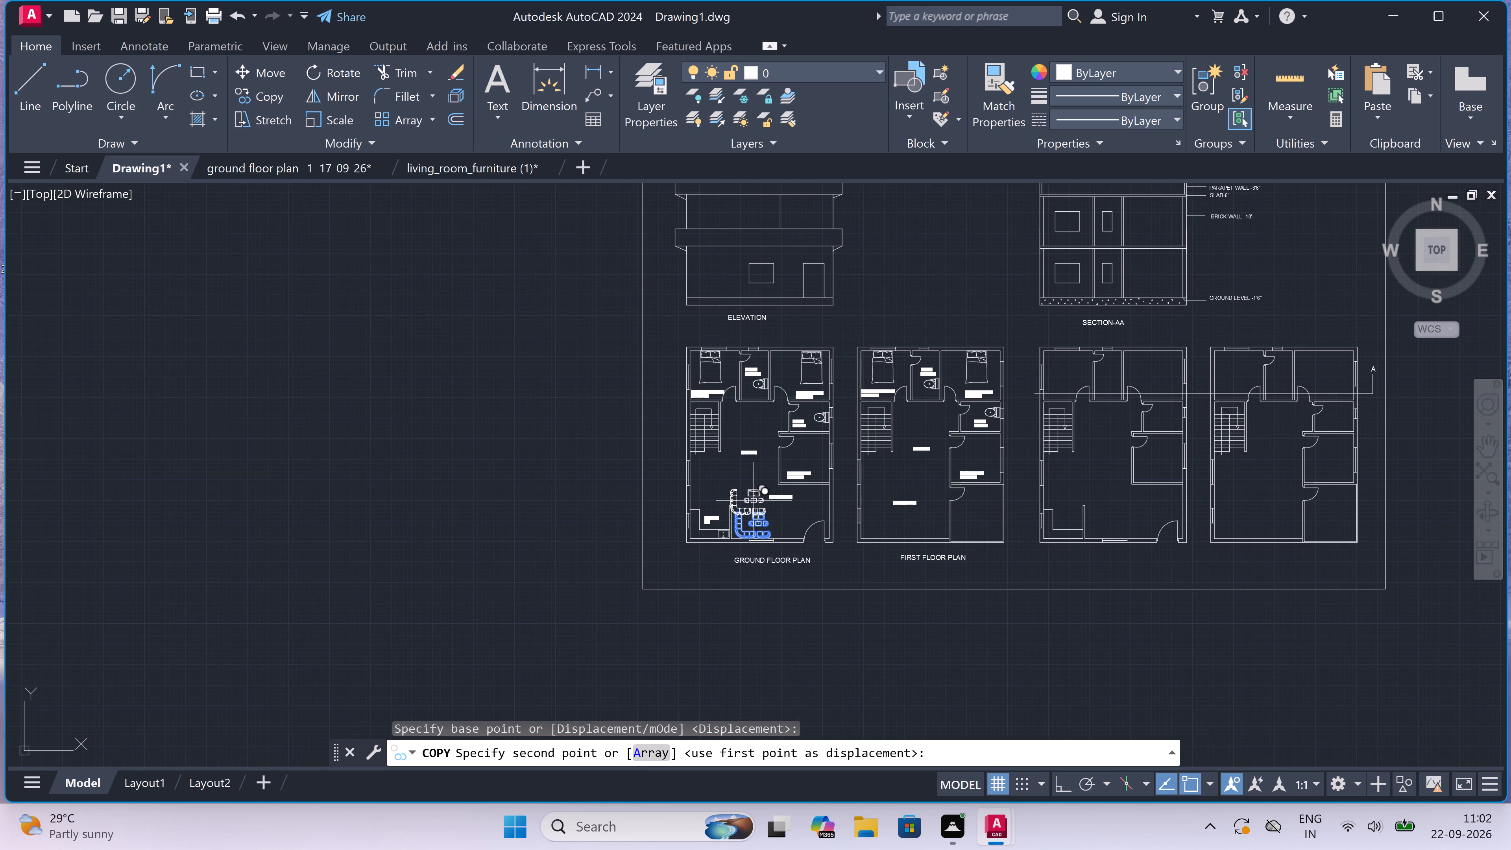
scroll(934, 490, "up", 3)
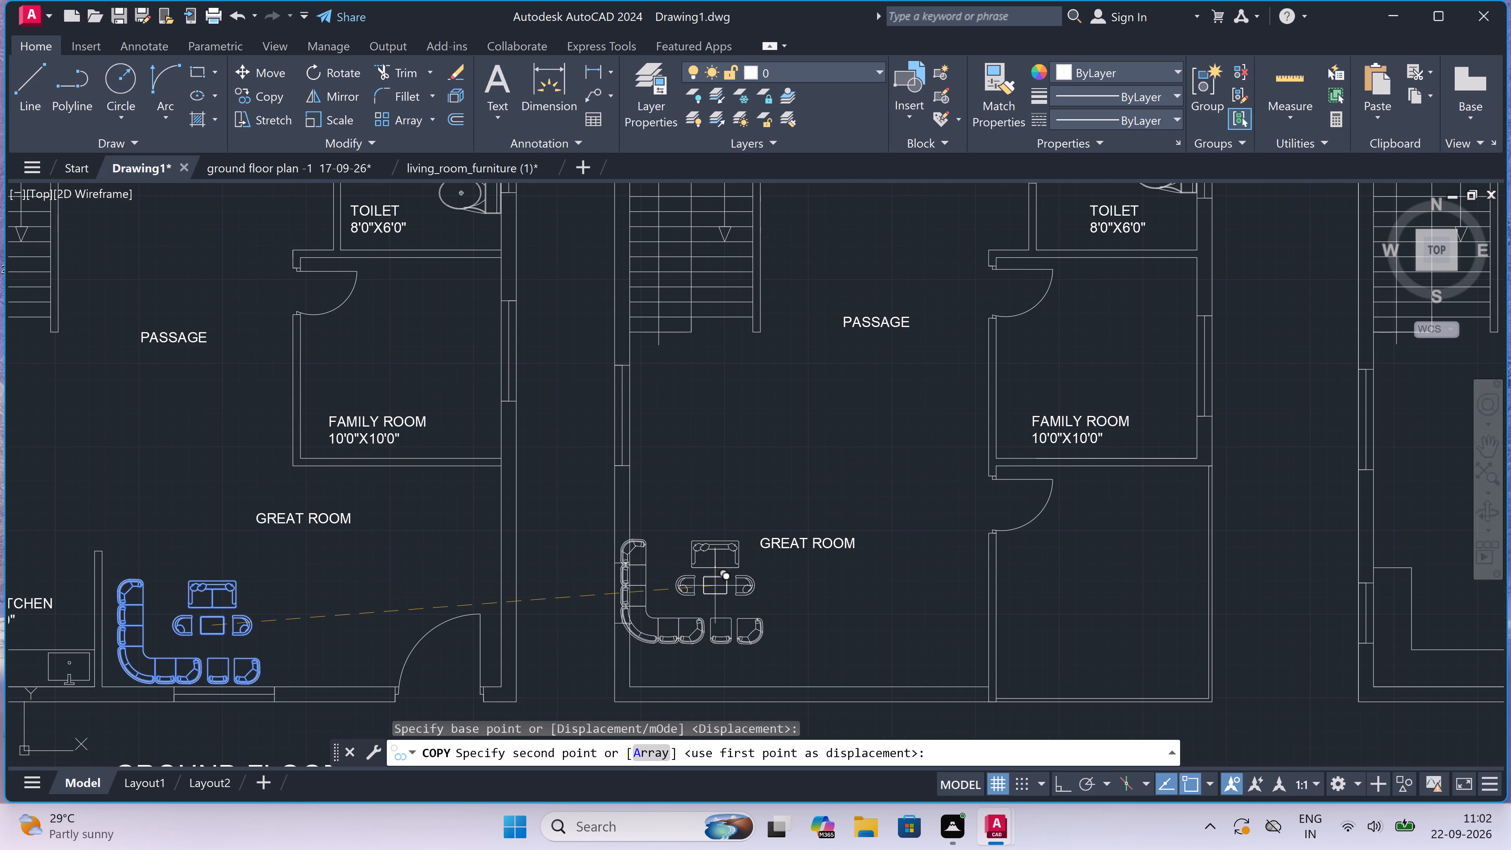
scroll(740, 619, "up", 1)
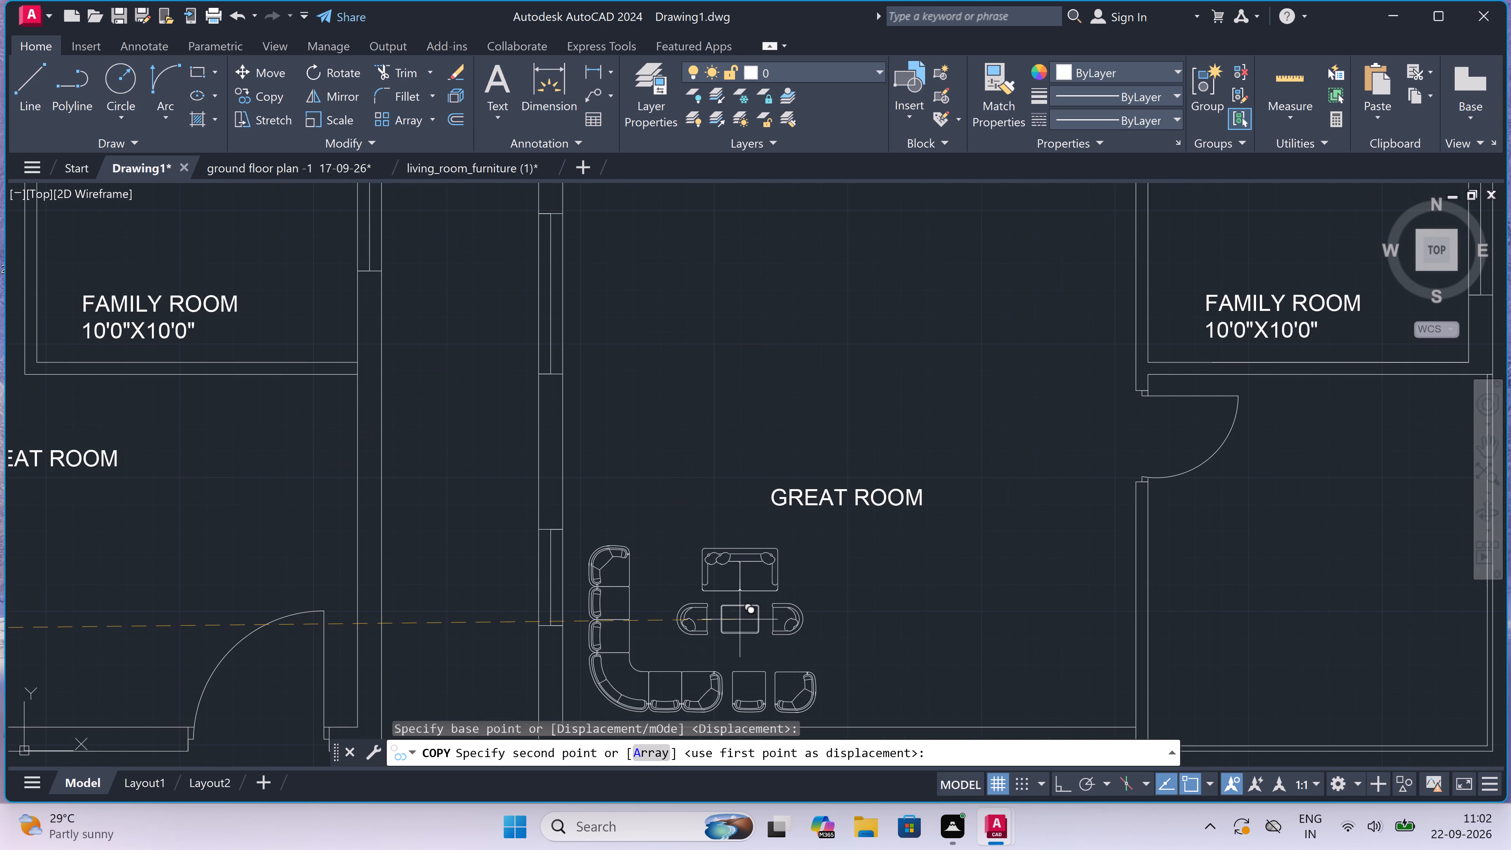
left_click(739, 623)
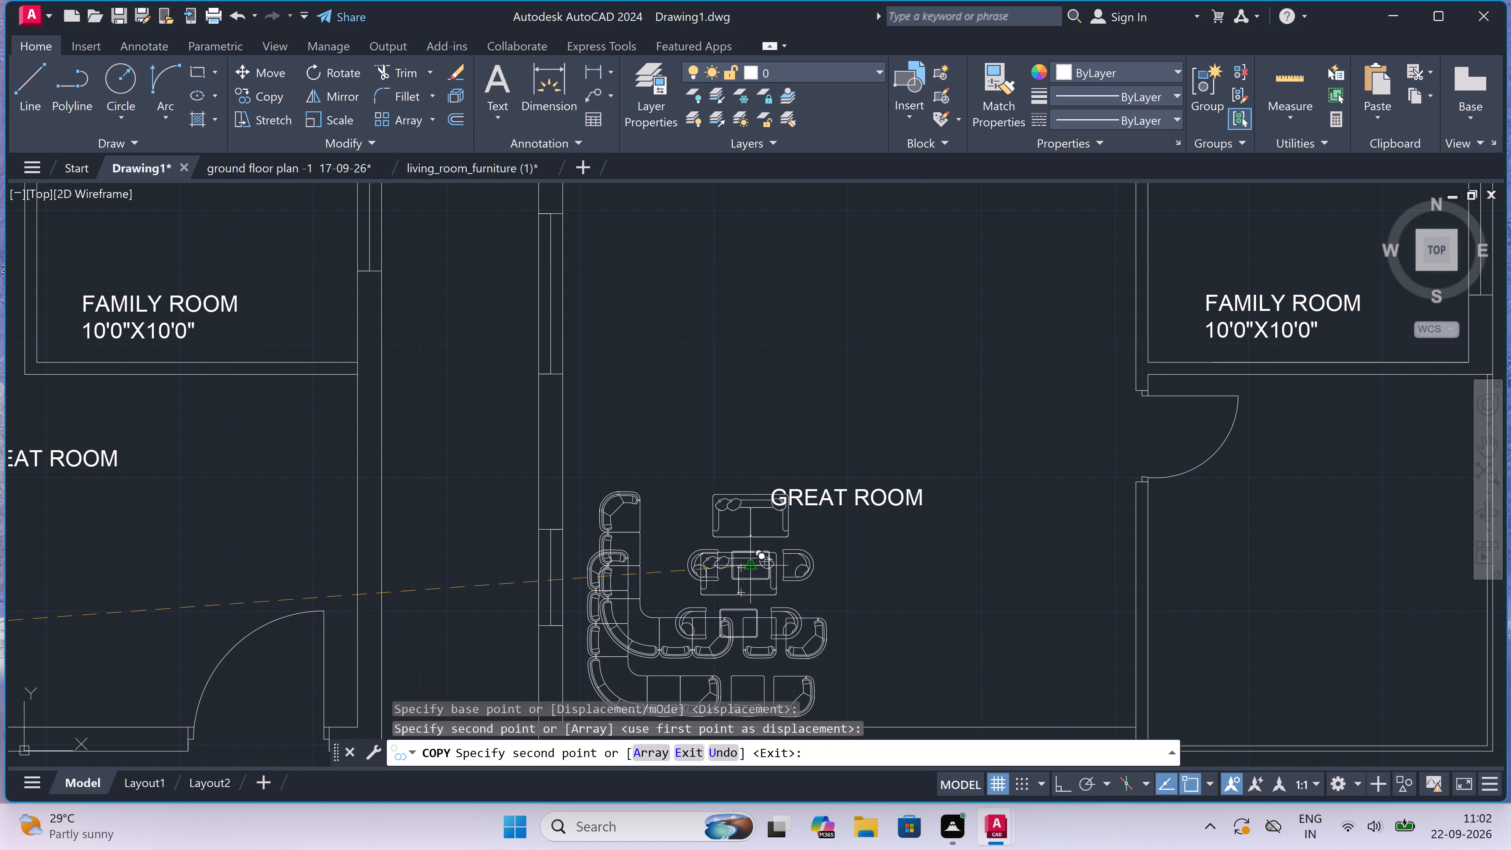
key("Escape")
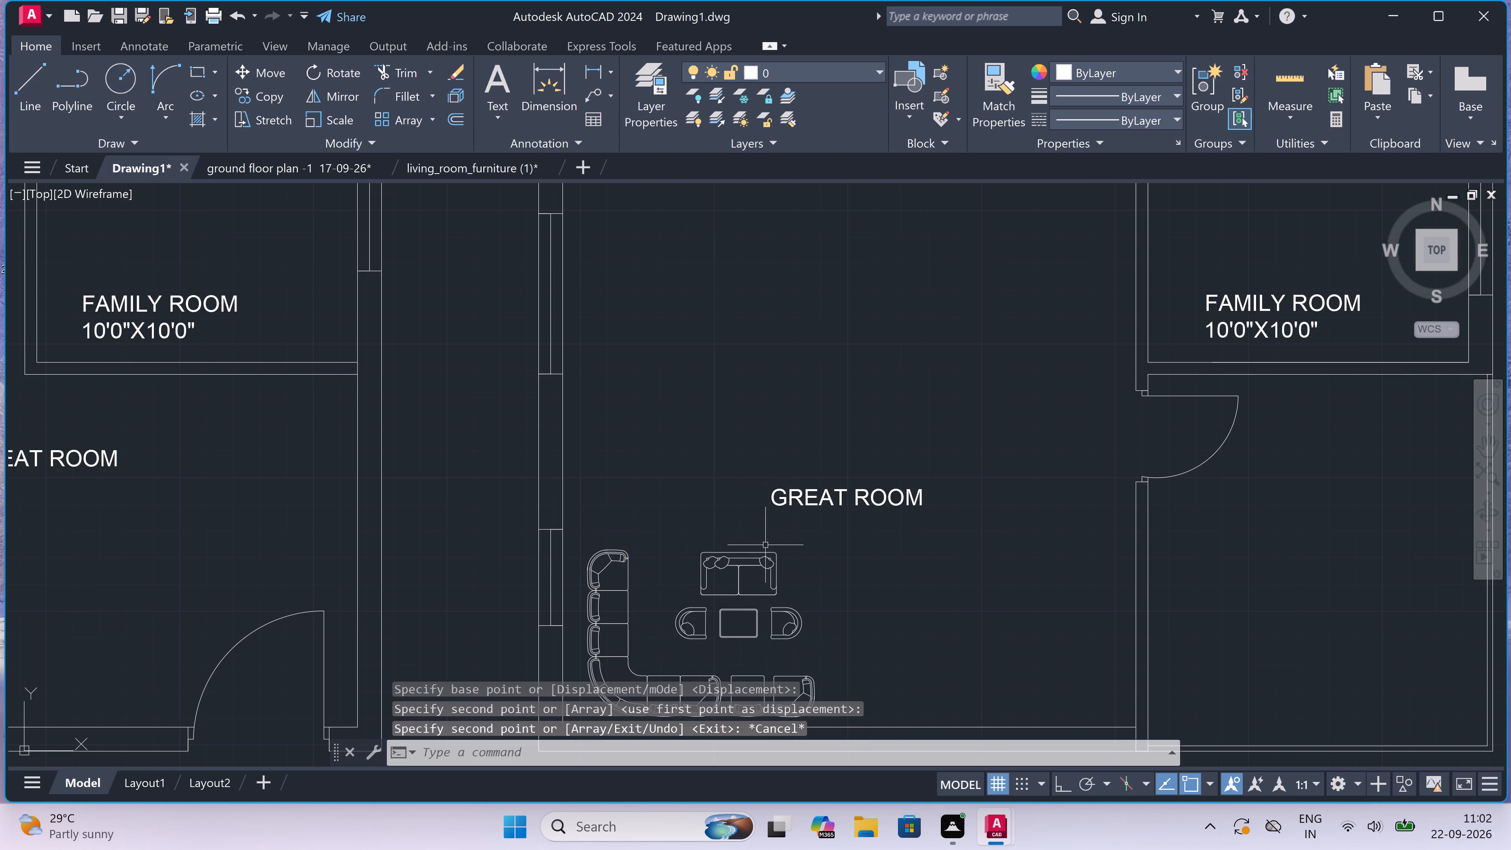
Review the furniture layout in the ground and first floor plans and across the whole sheet.
scroll(819, 482, "down", 2)
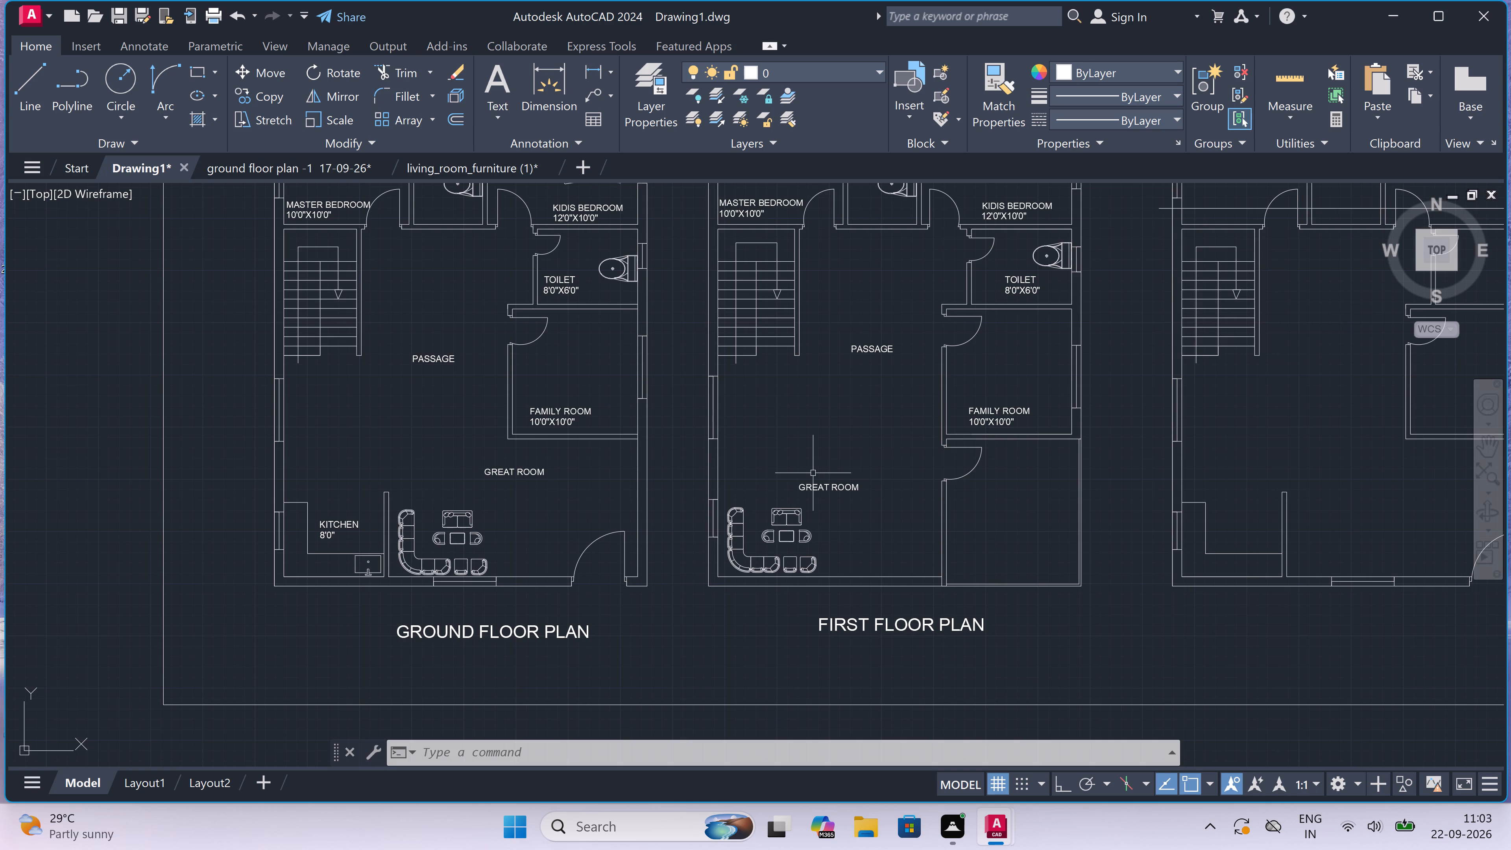
scroll(985, 321, "down", 1)
scroll(877, 603, "down", 1)
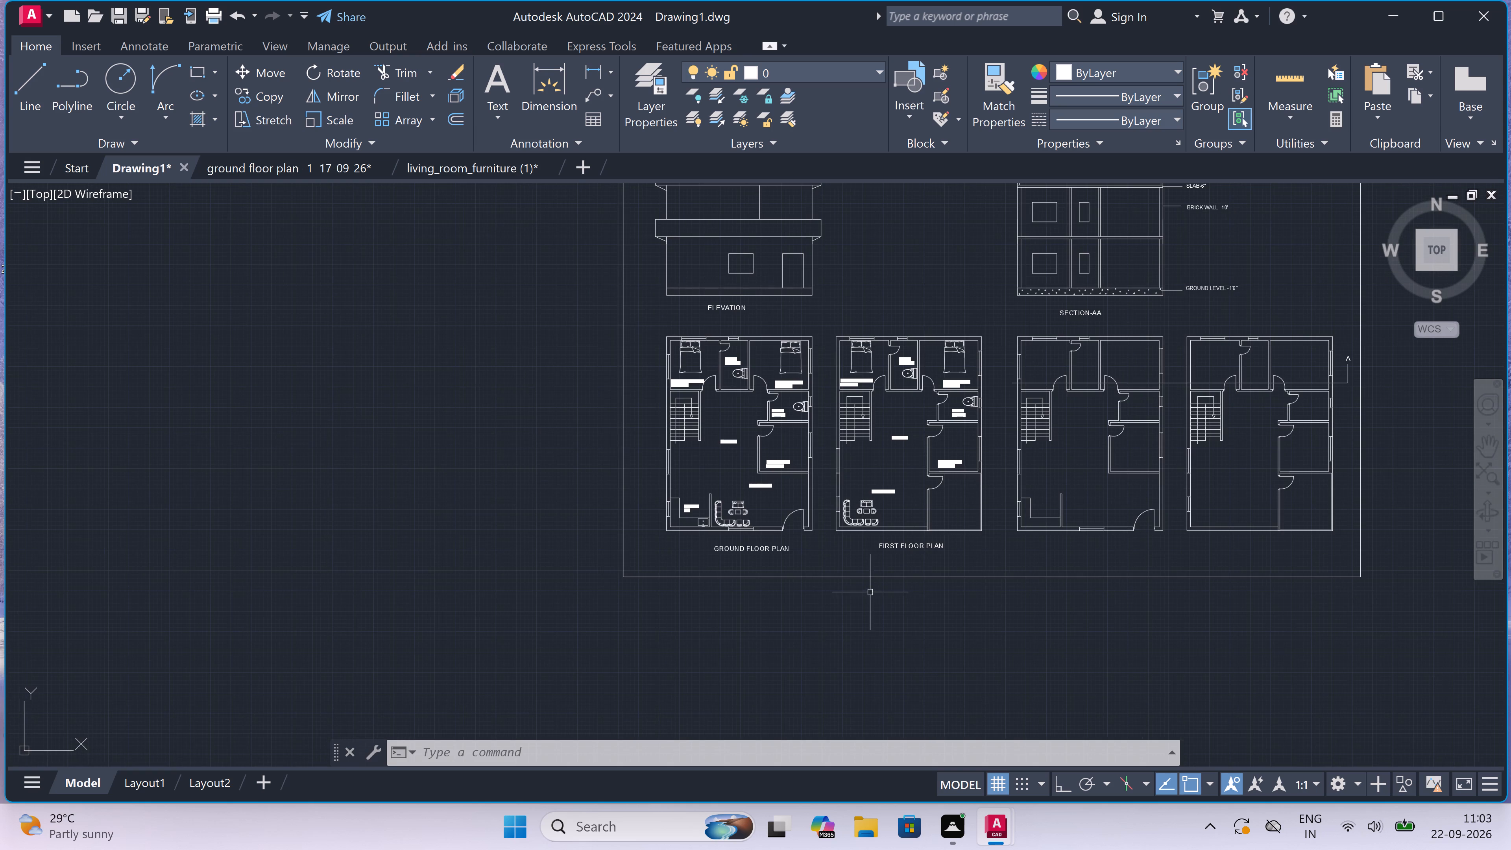
scroll(891, 415, "up", 3)
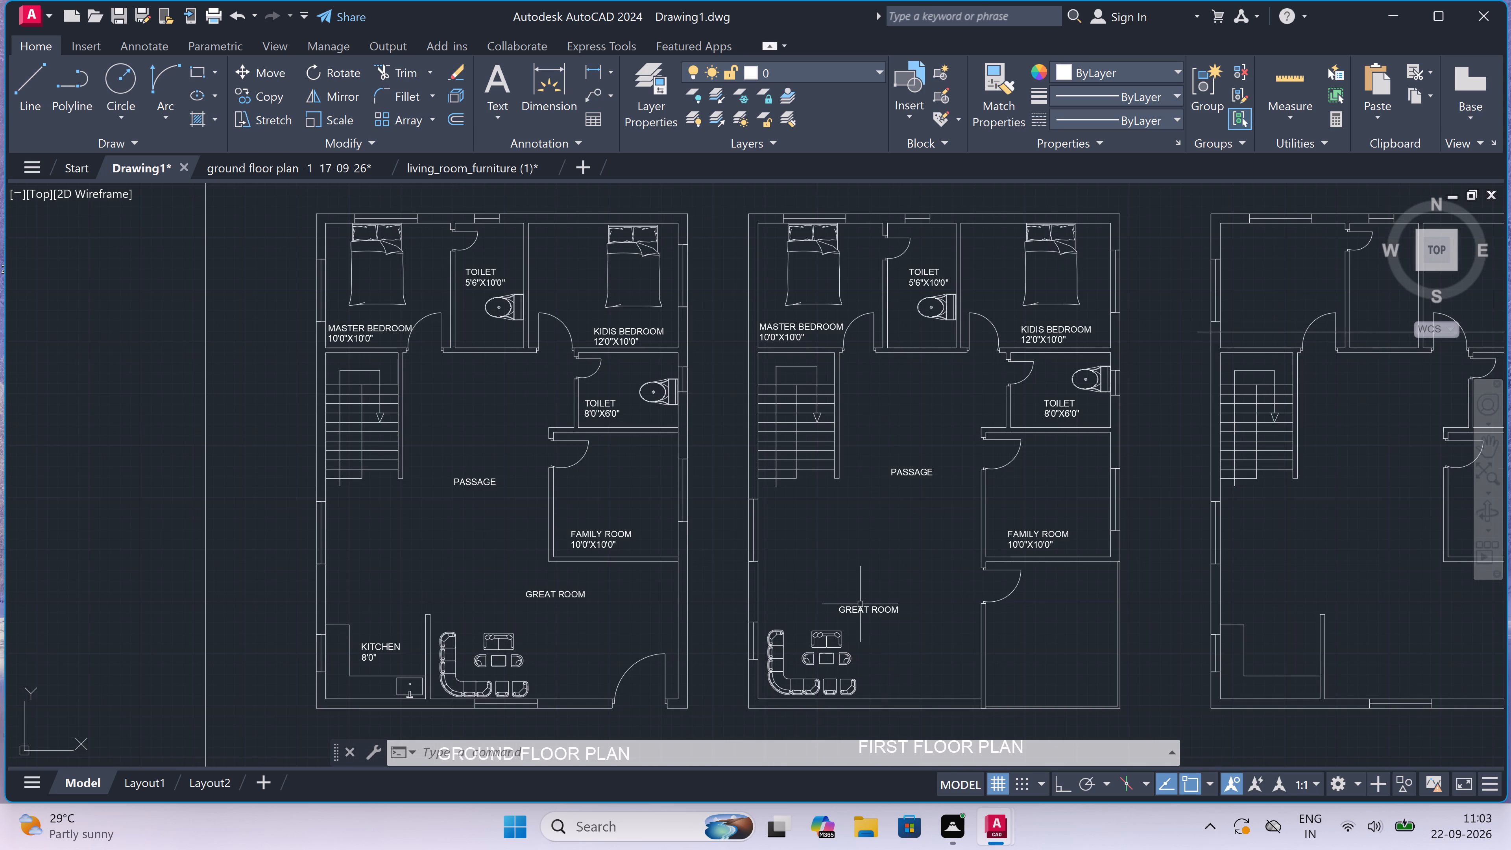
scroll(871, 605, "up", 1)
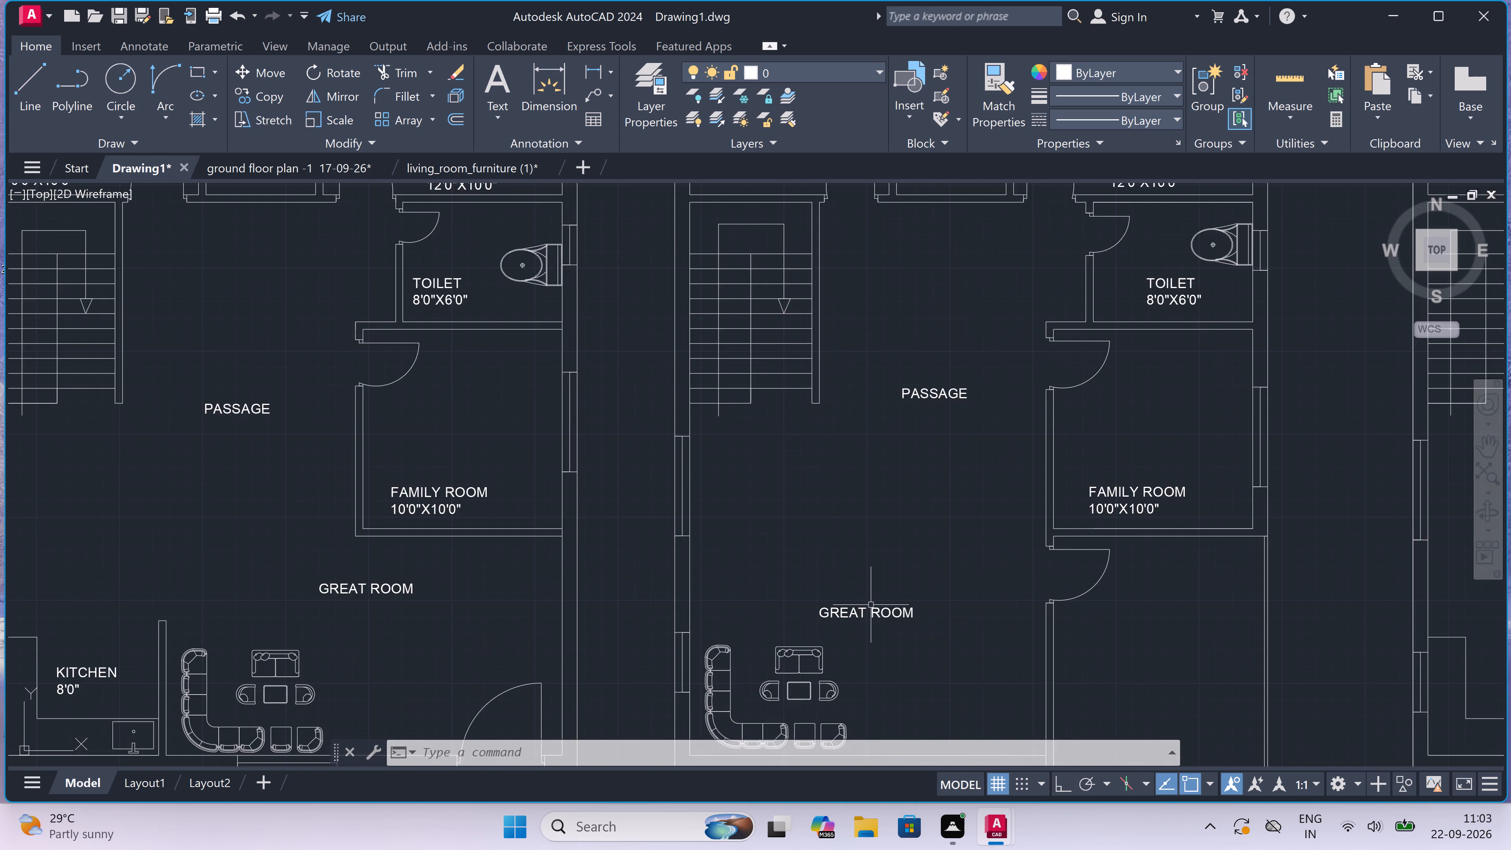
scroll(872, 605, "down", 2)
scroll(872, 605, "up", 1)
scroll(872, 605, "down", 1)
scroll(872, 605, "up", 1)
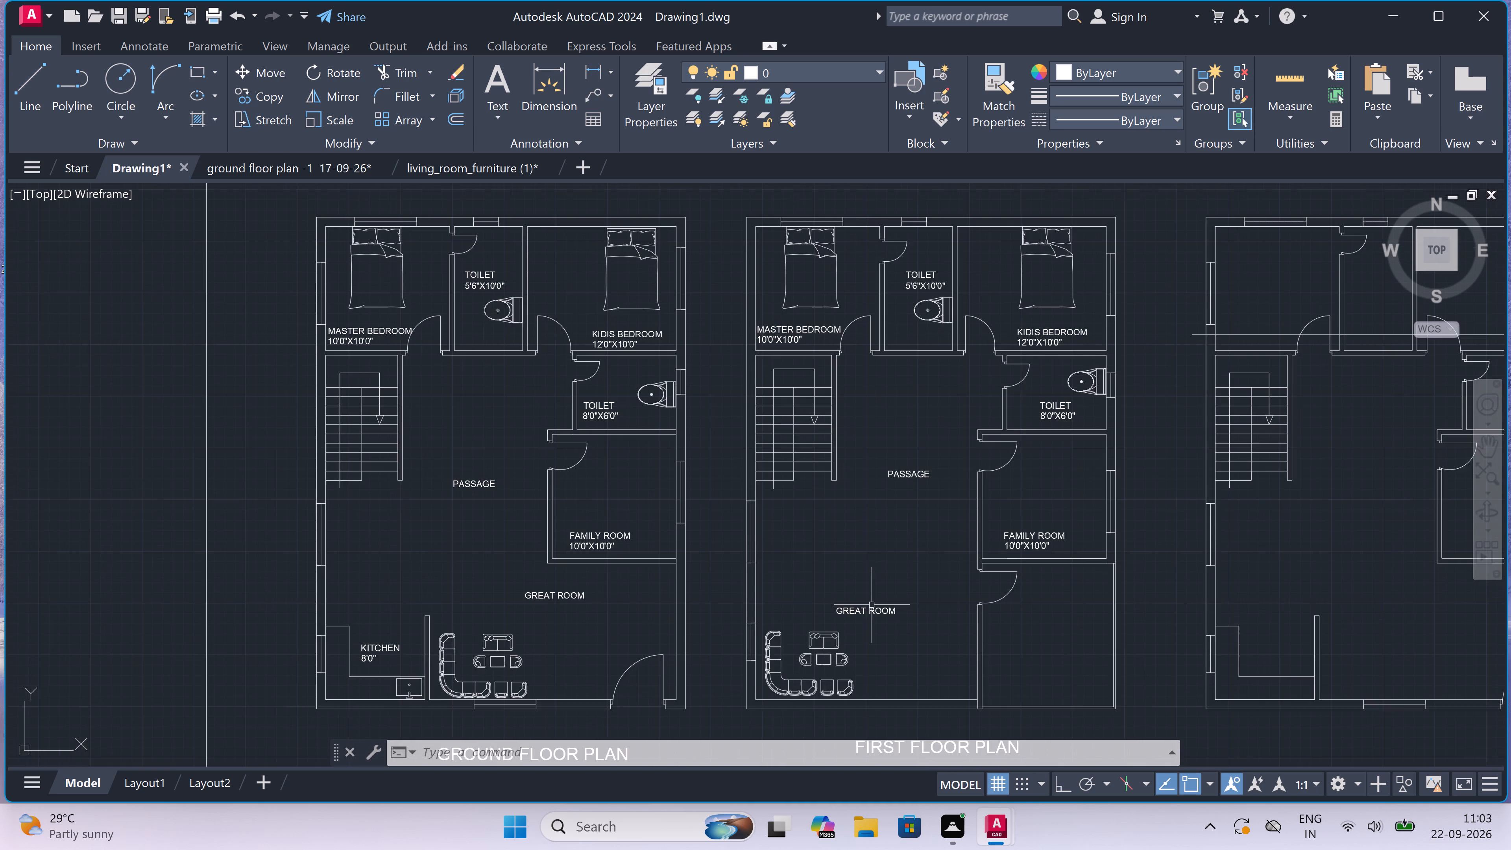
scroll(872, 605, "down", 2)
scroll(872, 605, "up", 2)
scroll(872, 605, "down", 3)
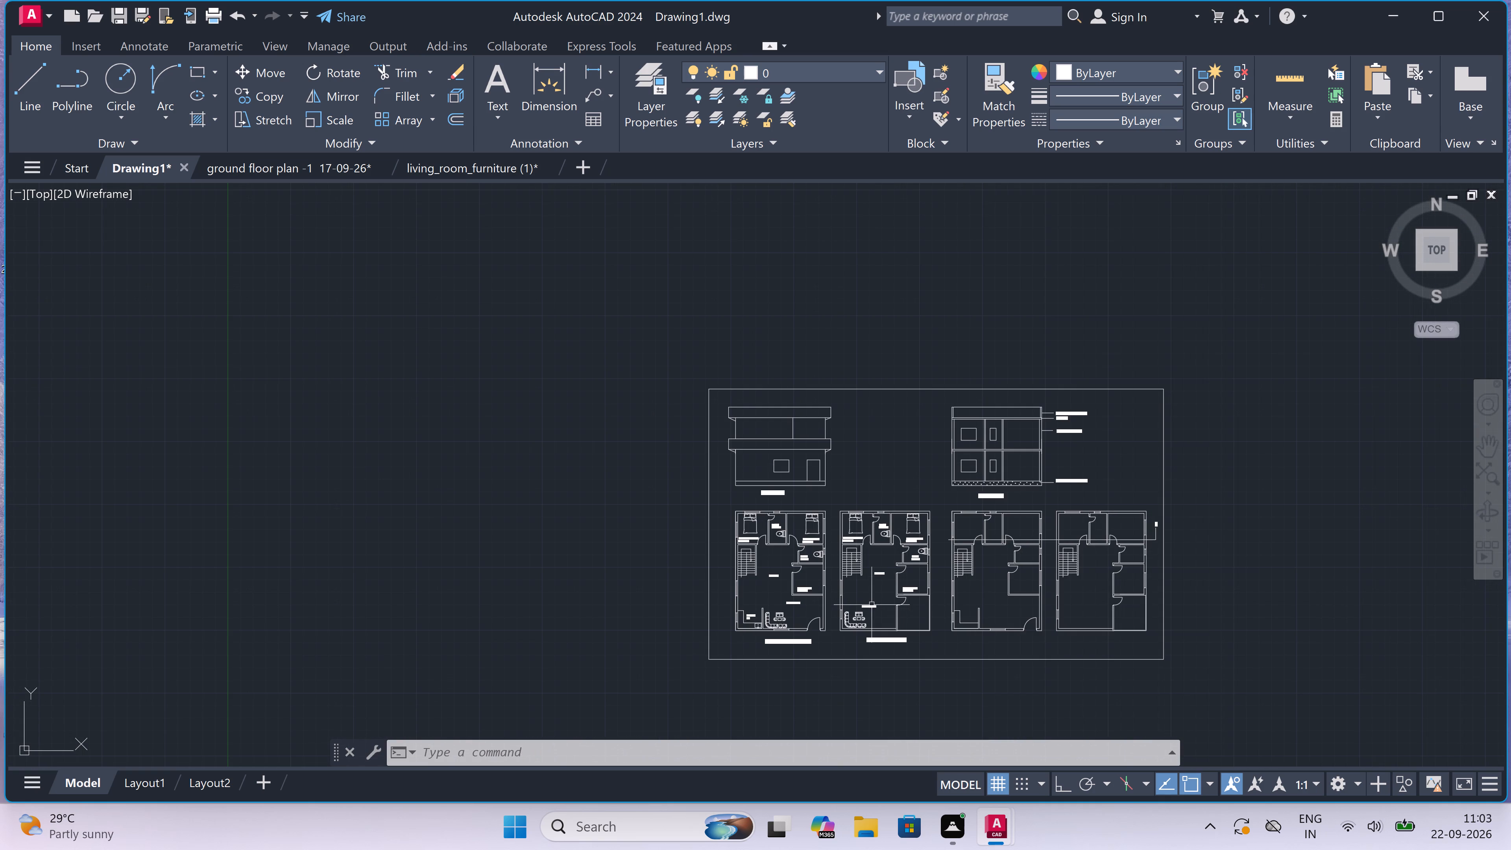
scroll(1128, 273, "up", 2)
scroll(1086, 333, "down", 2)
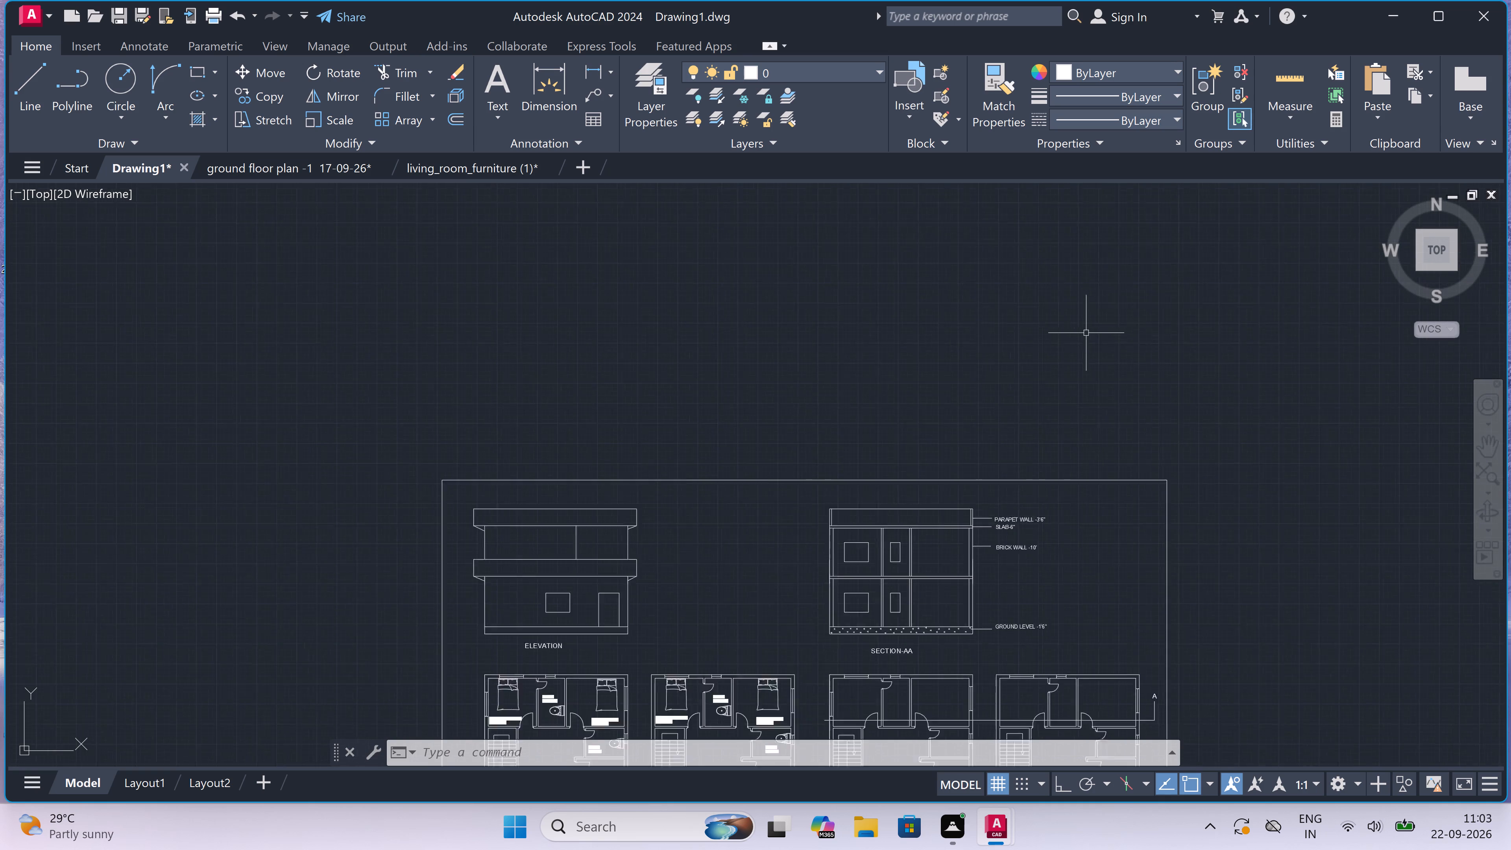
With Line and Ortho on, draw three horizontal brick joints across Section-AA's left outer wall above the foundation, with a central vertical joint between the lower two.
scroll(951, 512, "up", 3)
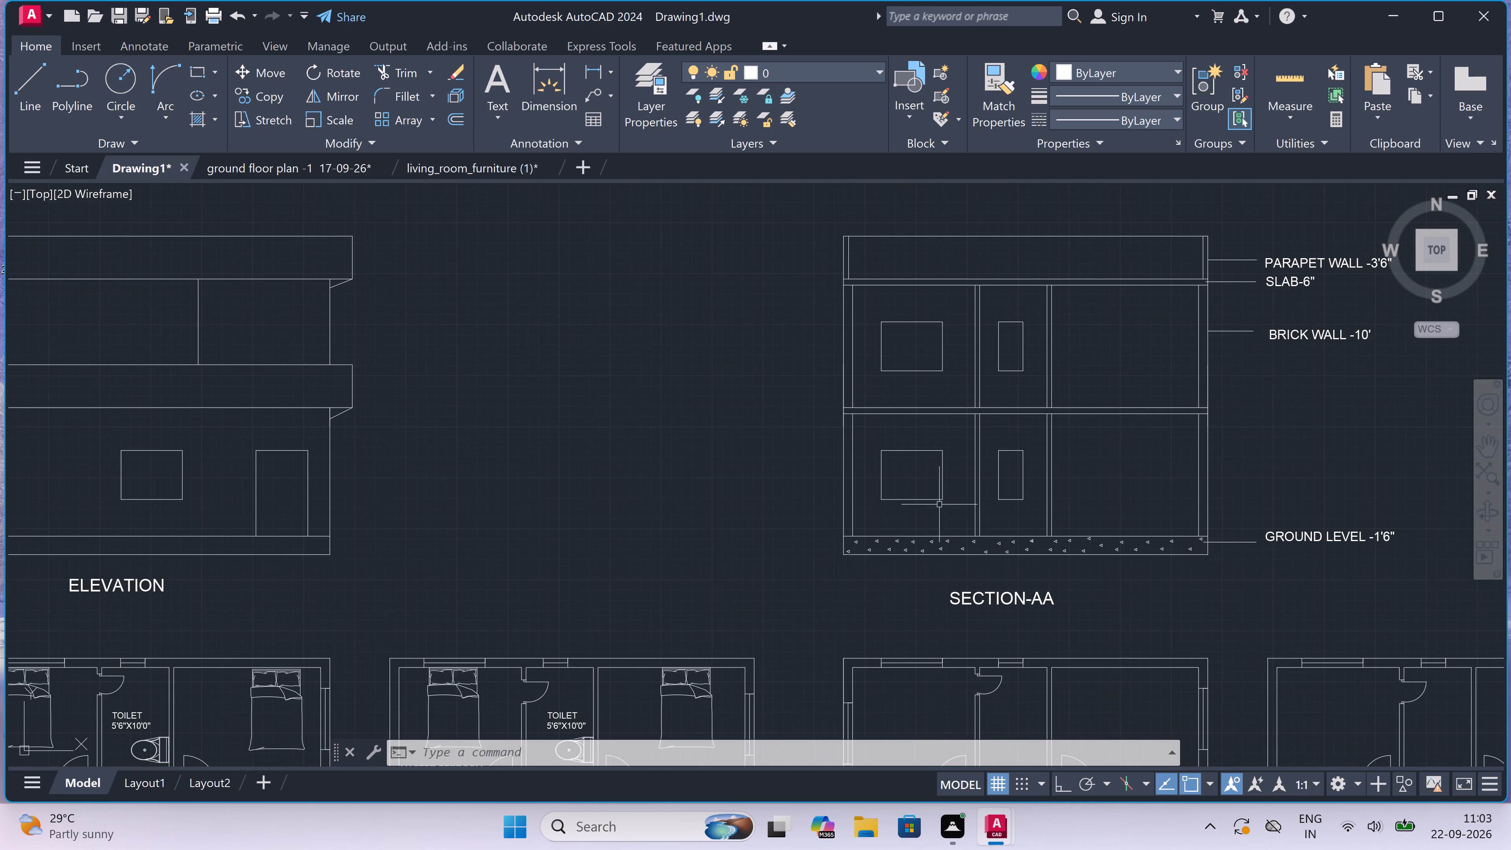
scroll(874, 498, "up", 2)
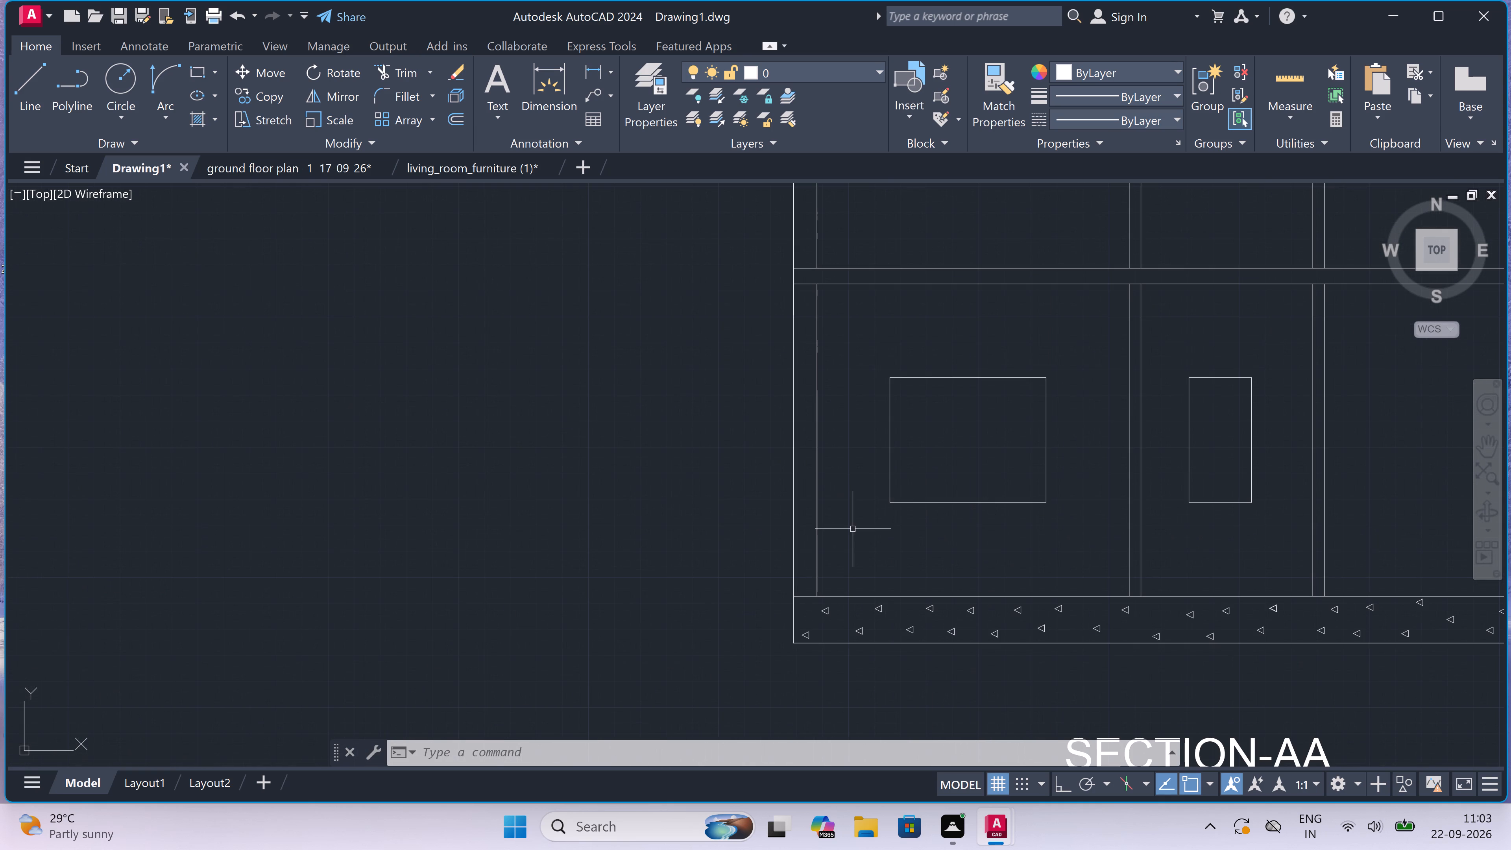
scroll(811, 591, "up", 2)
scroll(858, 591, "up", 1)
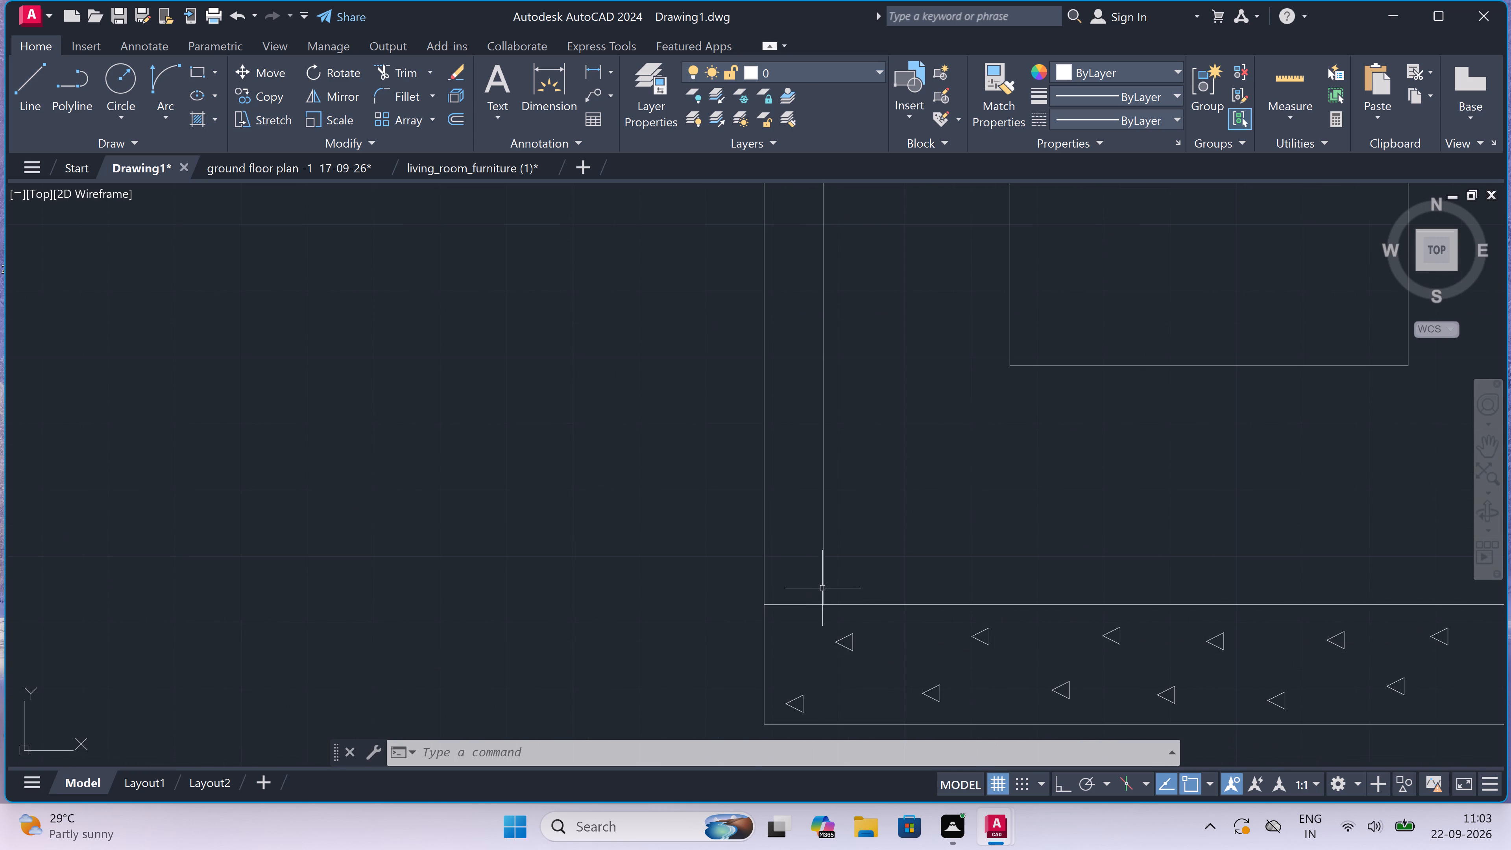
type("L")
key("space")
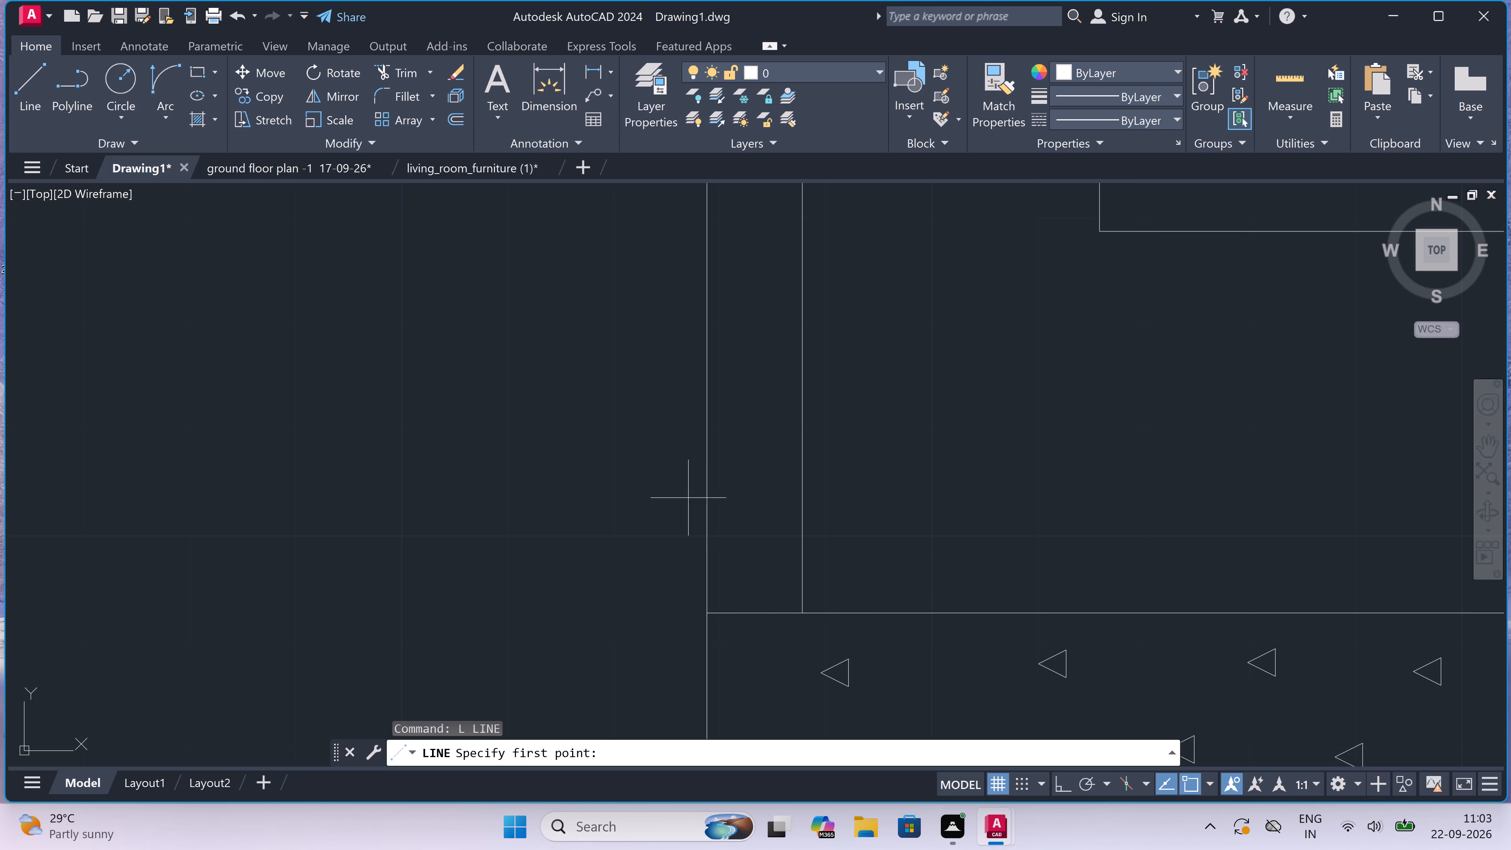
left_click(711, 544)
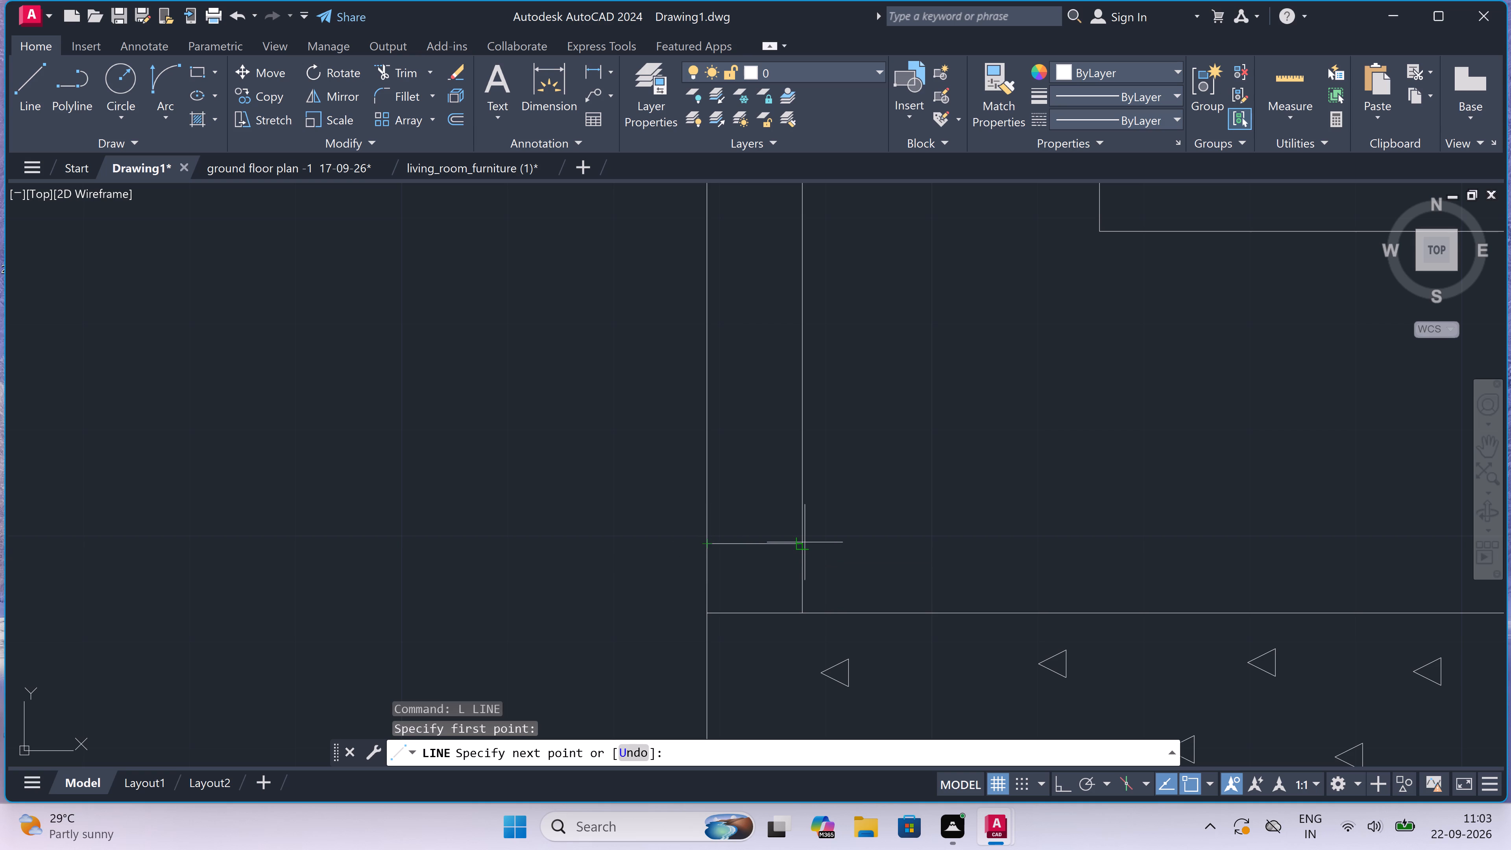
left_click(809, 541)
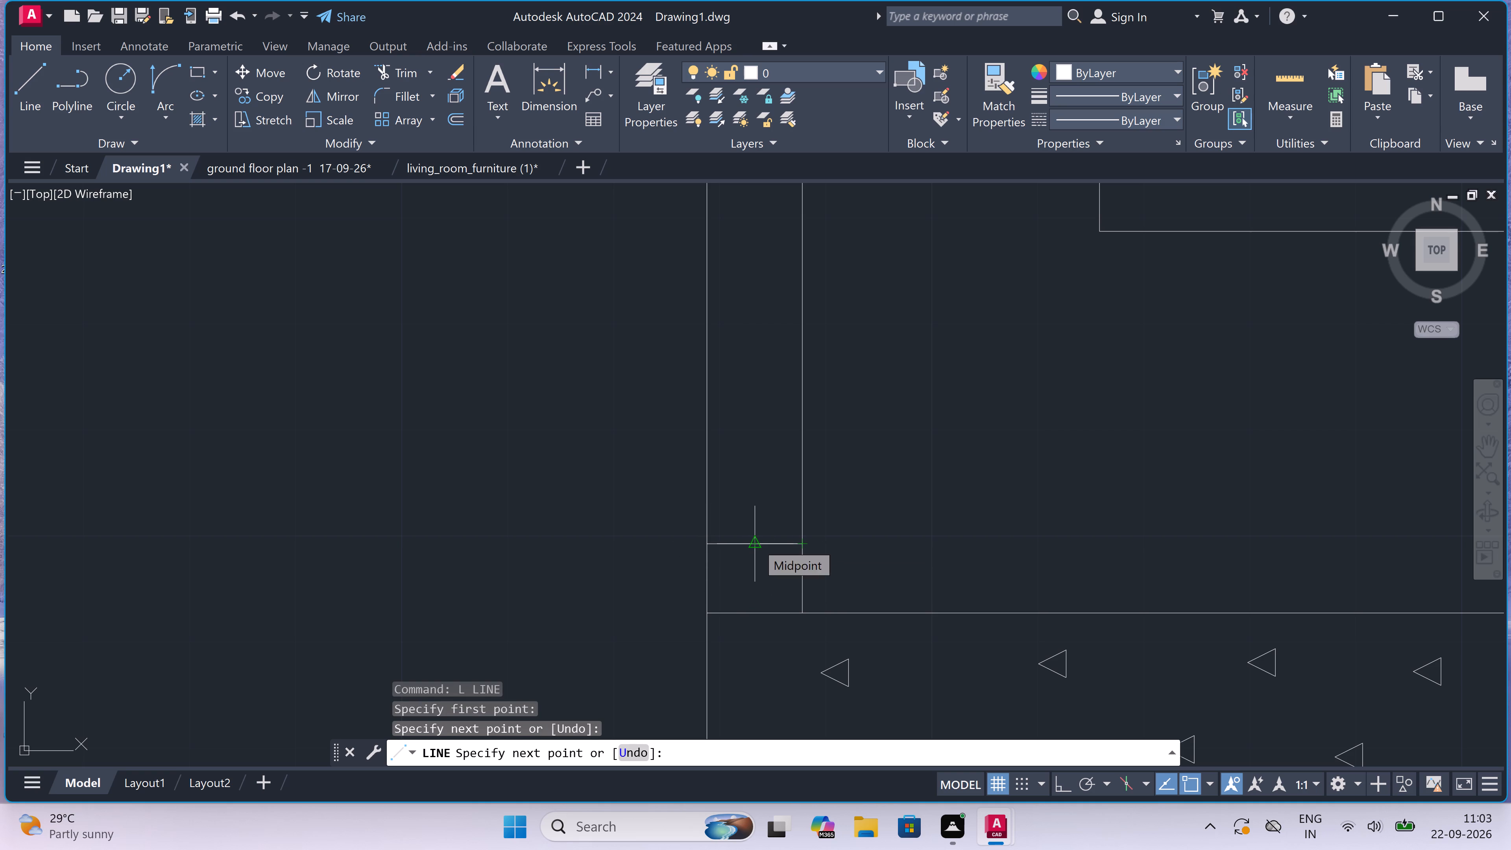
key("F8")
left_click_drag(760, 542, 760, 536)
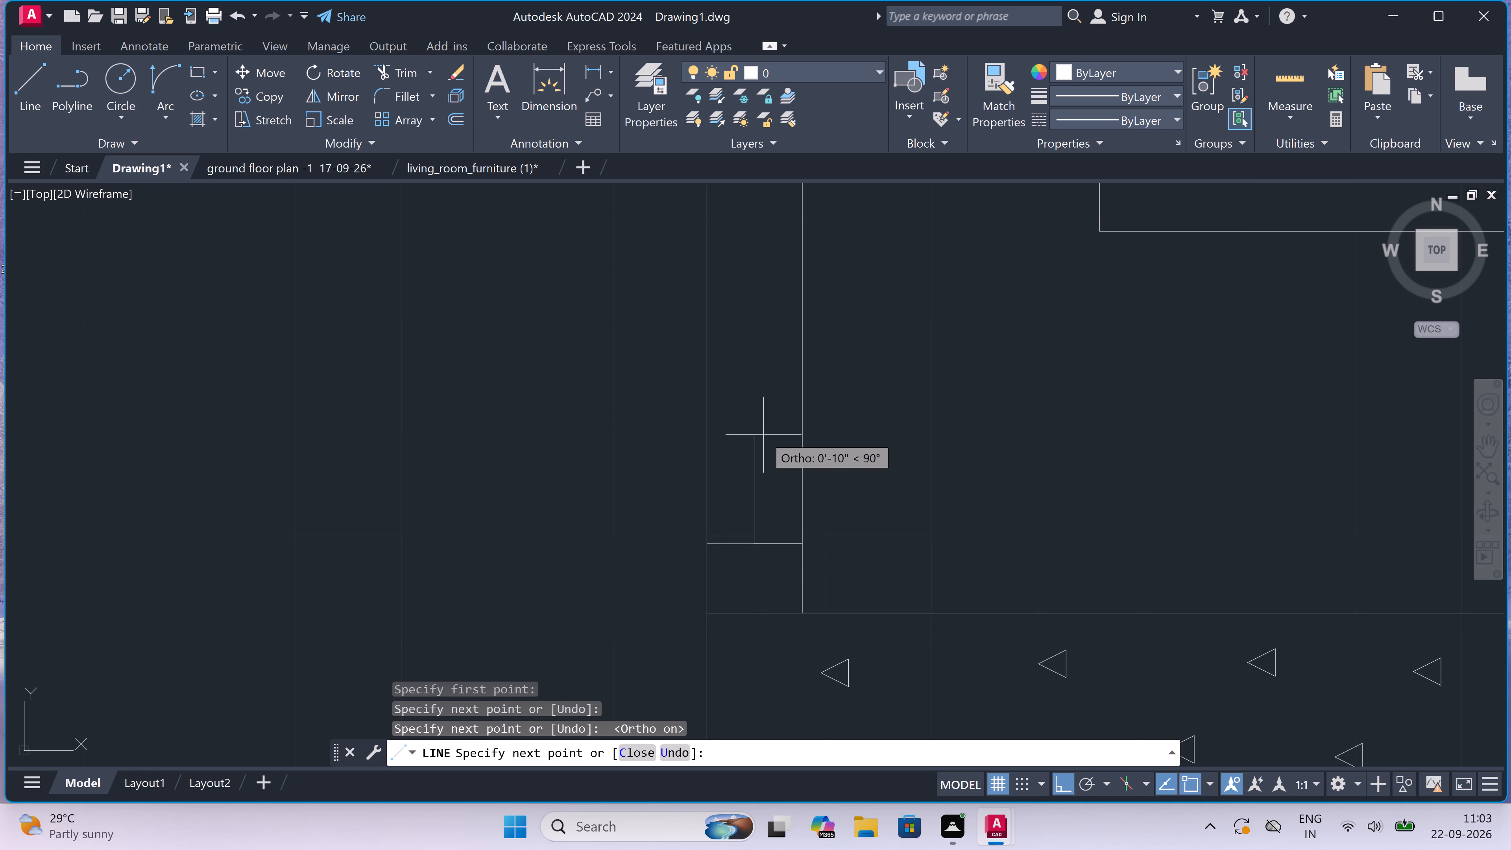
left_click(757, 465)
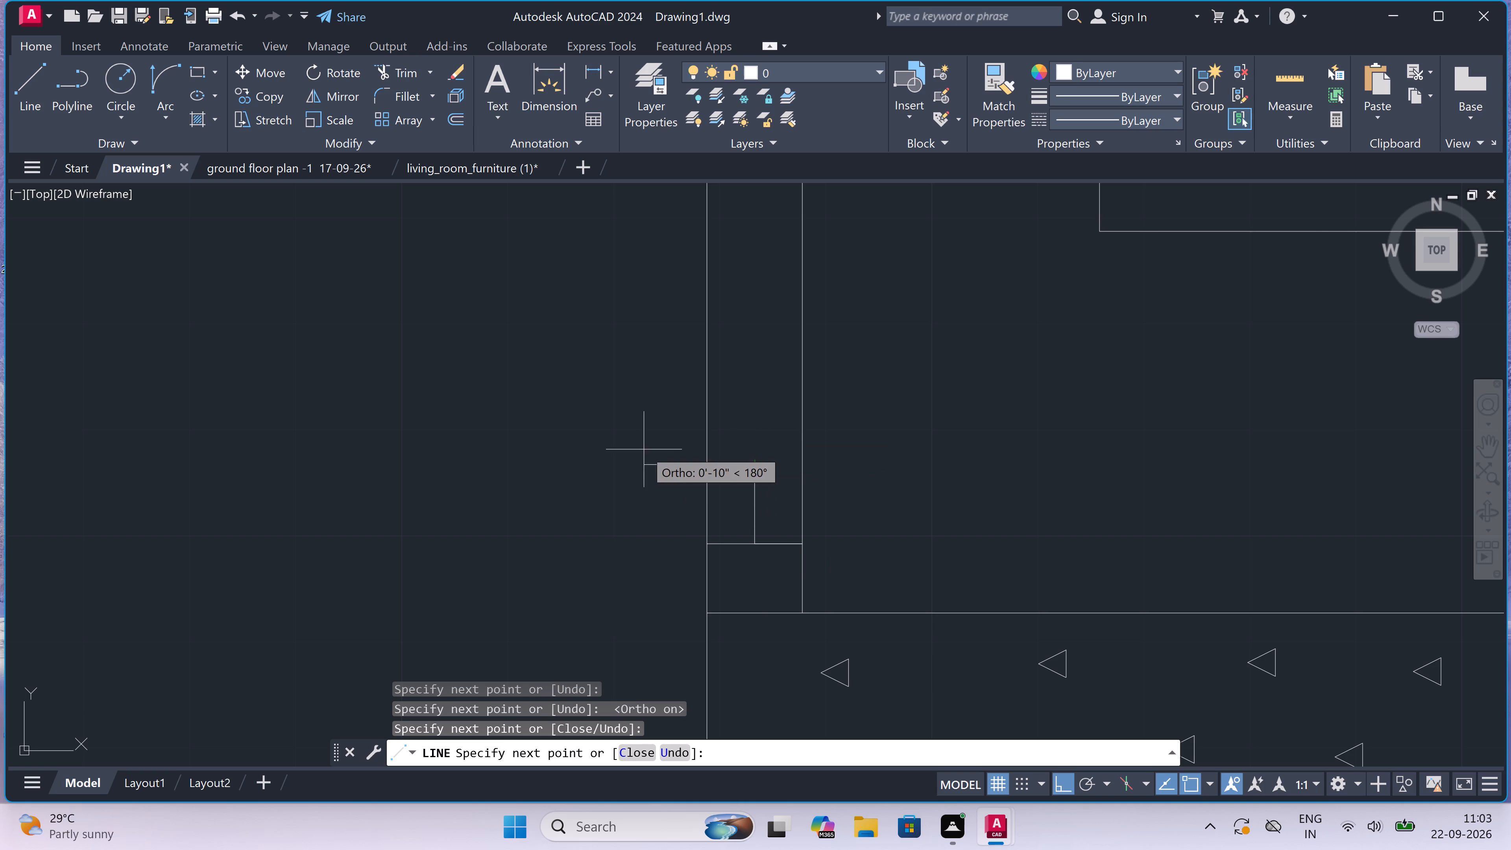
left_click(706, 464)
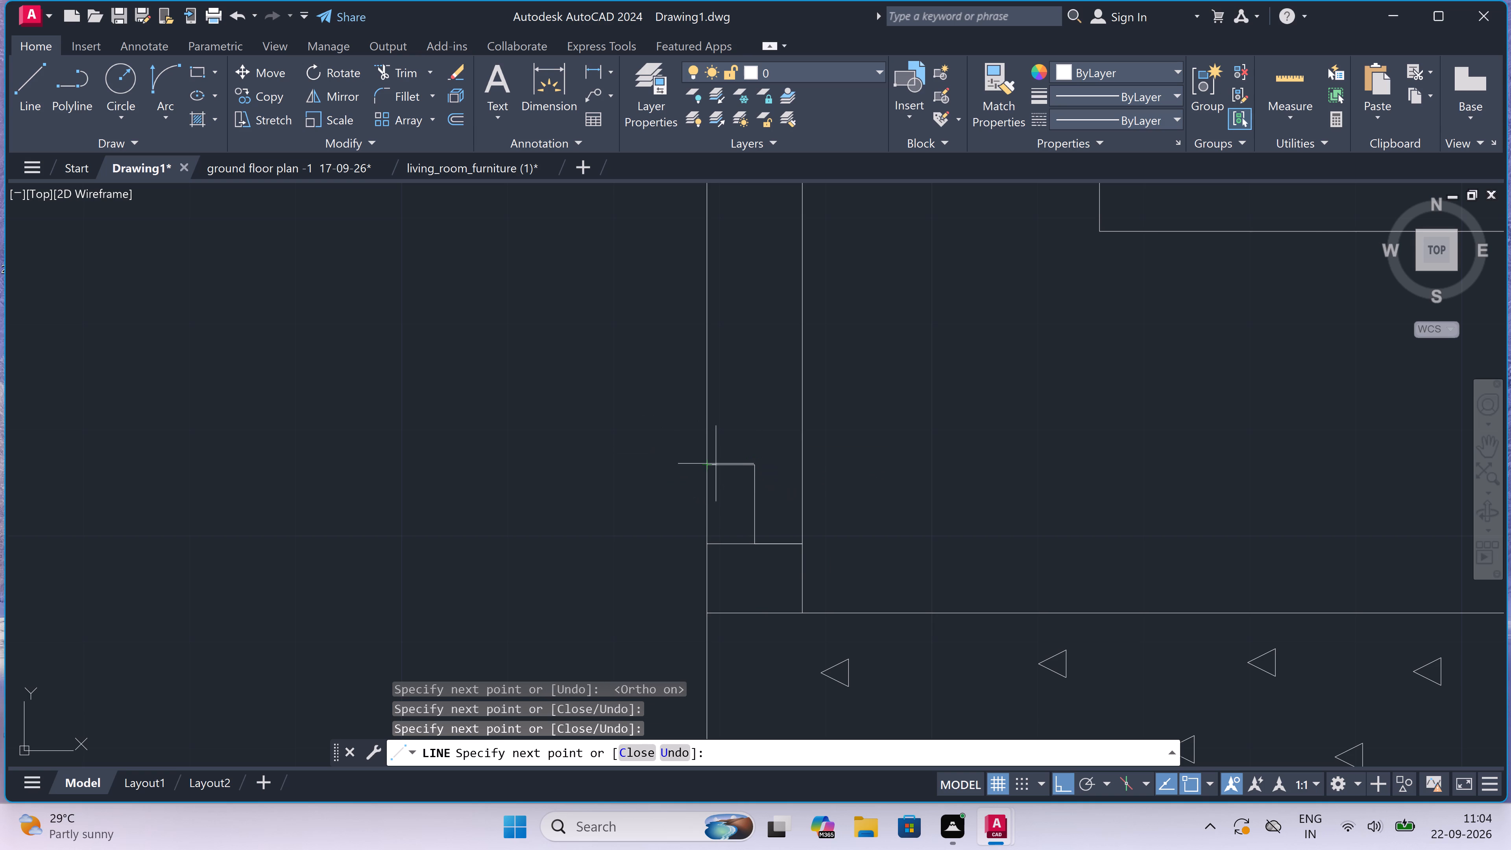
left_click(801, 464)
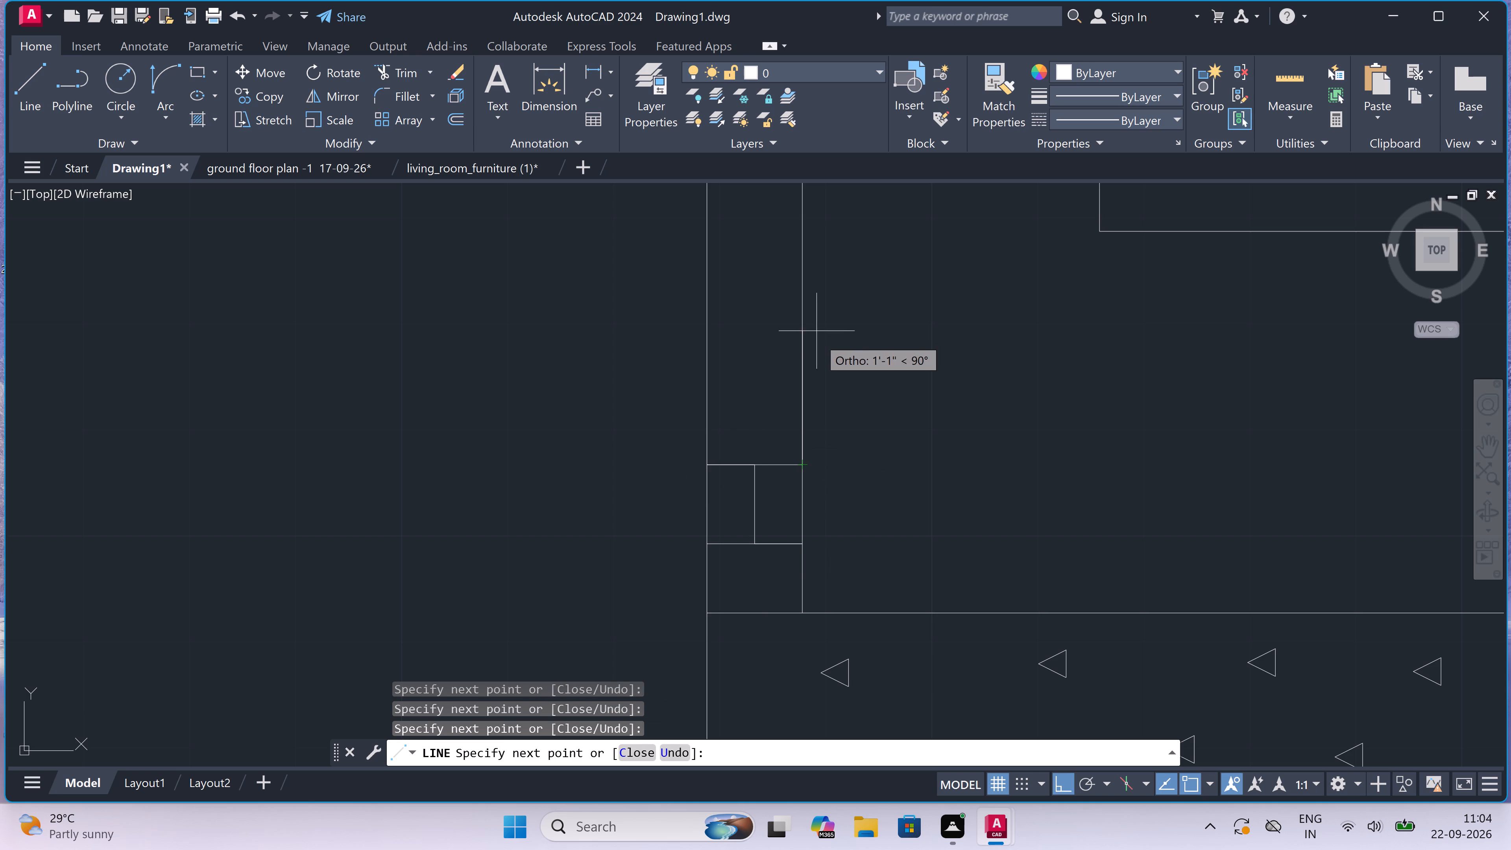
left_click(800, 396)
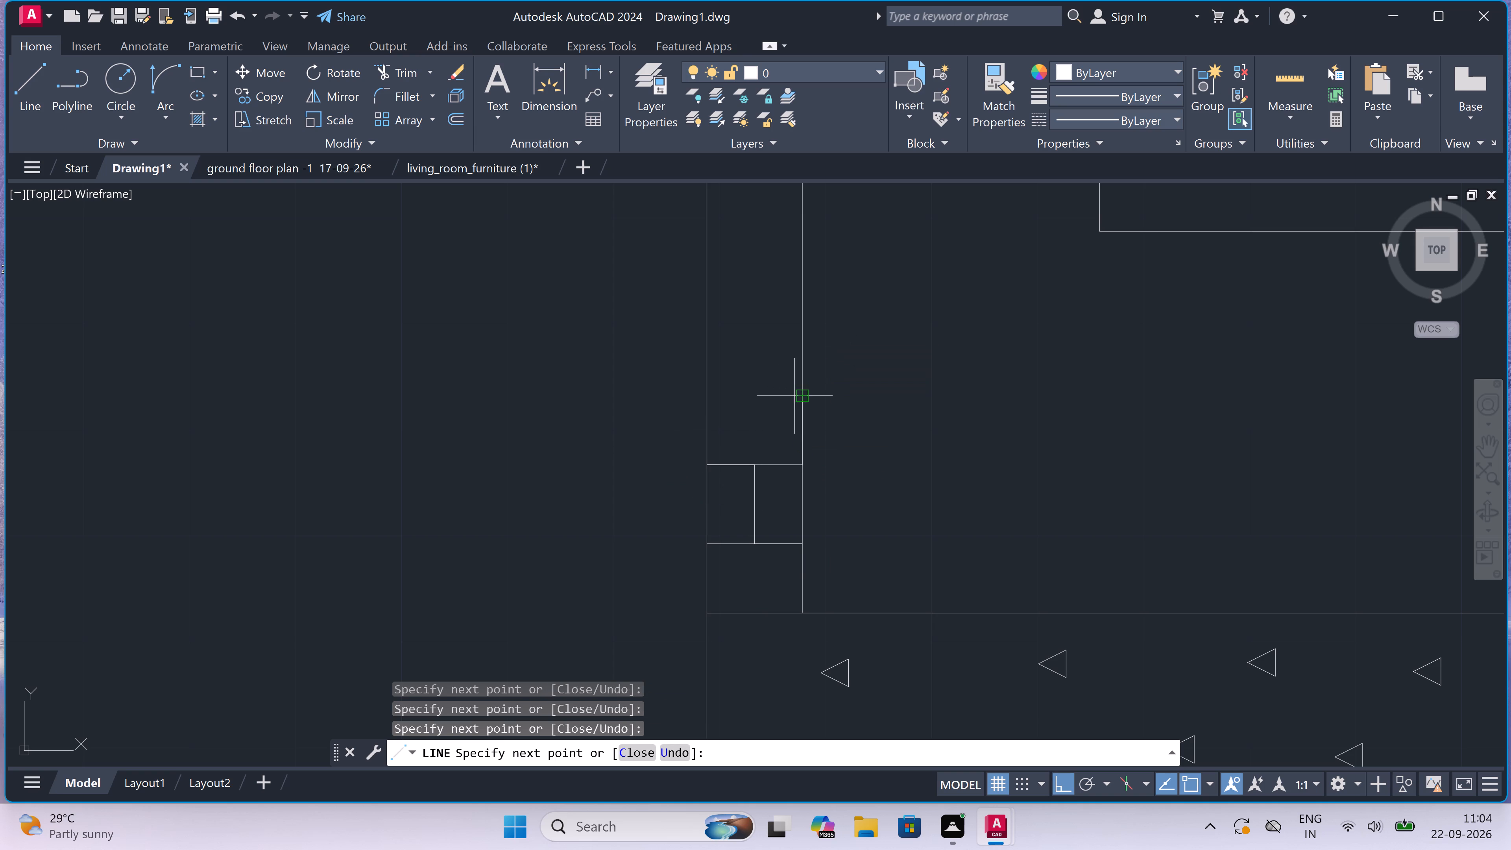
left_click(711, 397)
Continue the brick pattern up the same wall with a vertical joint from the top line's midpoint and two more full-width horizontal joints.
scroll(711, 397, "down", 3)
scroll(707, 356, "up", 3)
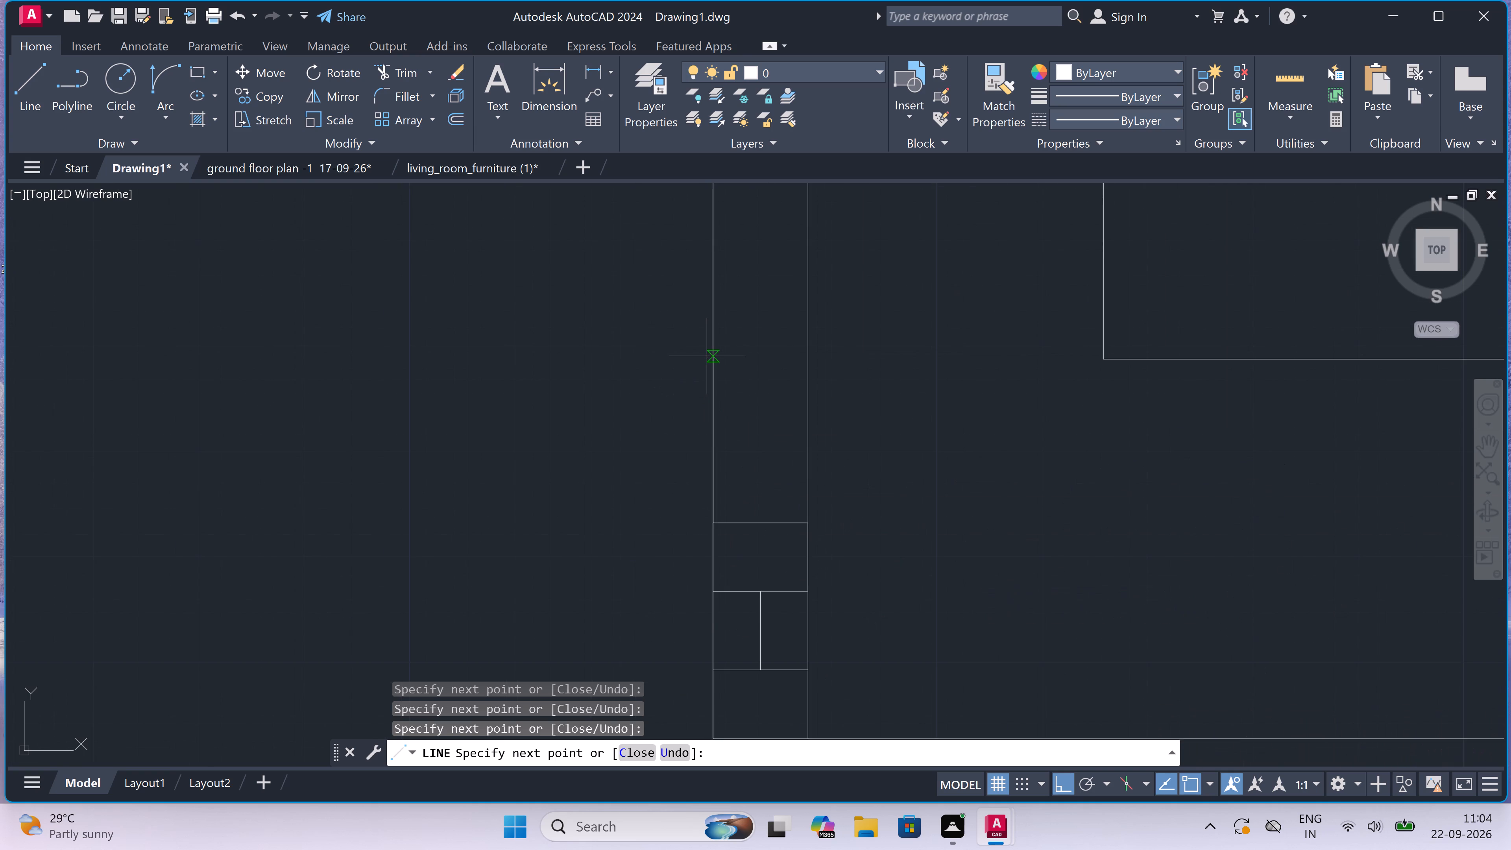
scroll(707, 356, "up", 1)
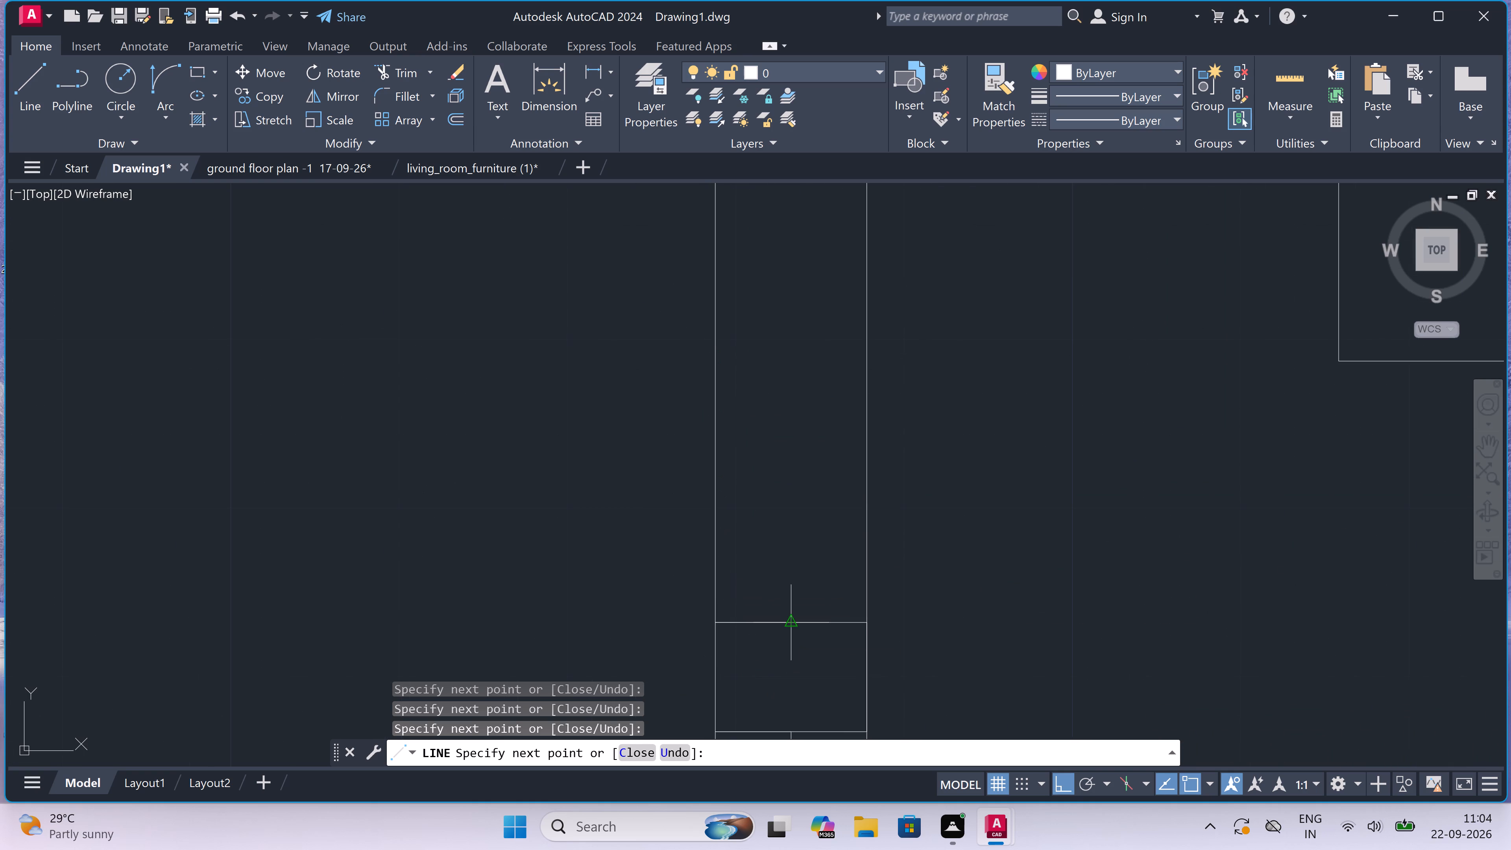
left_click(799, 617)
left_click(789, 537)
left_click(723, 532)
left_click_drag(869, 541, 869, 537)
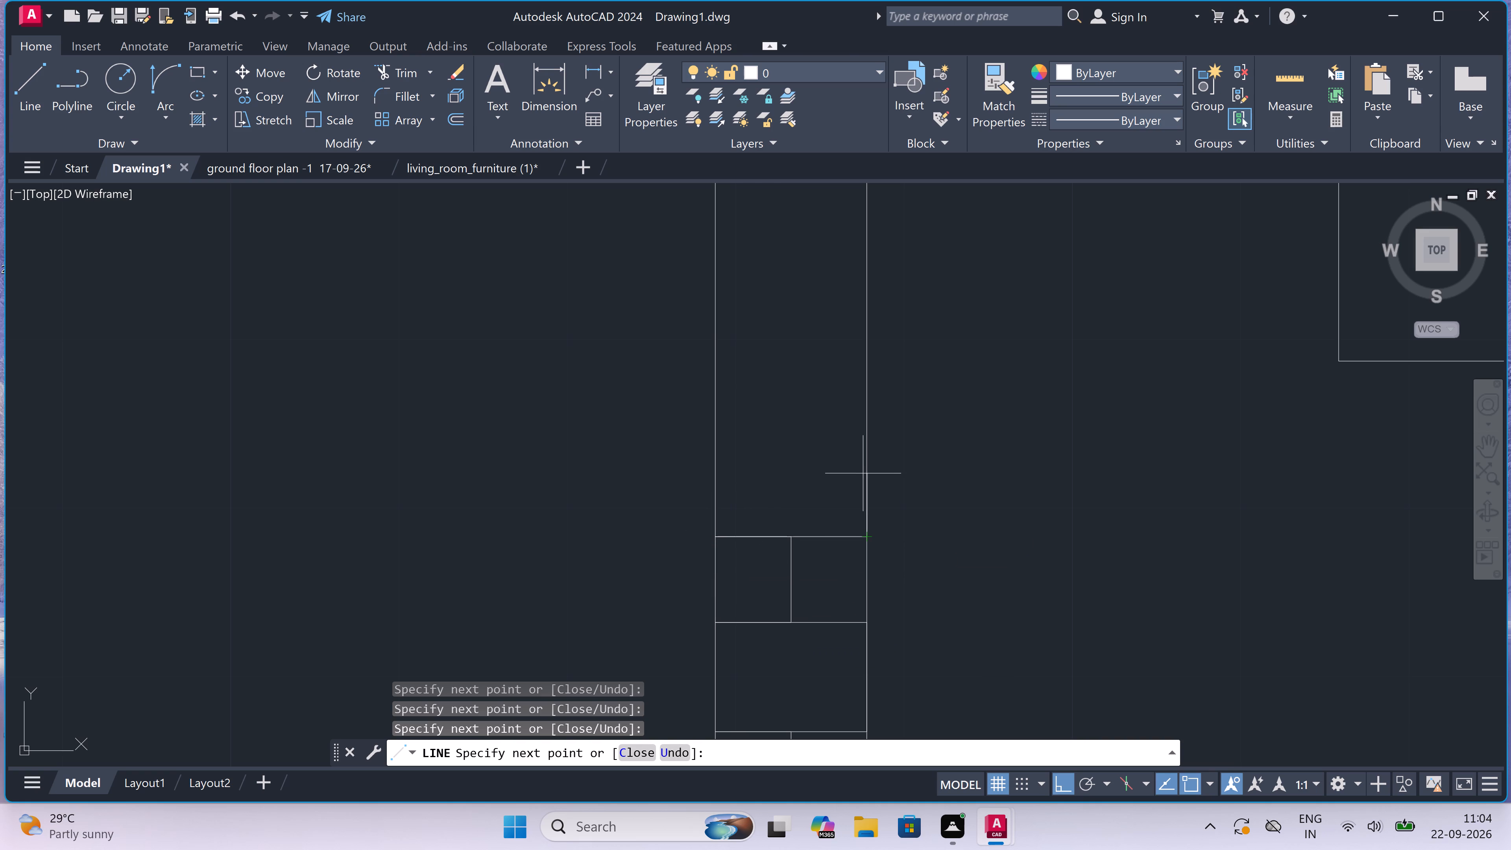
left_click_drag(870, 445, 861, 442)
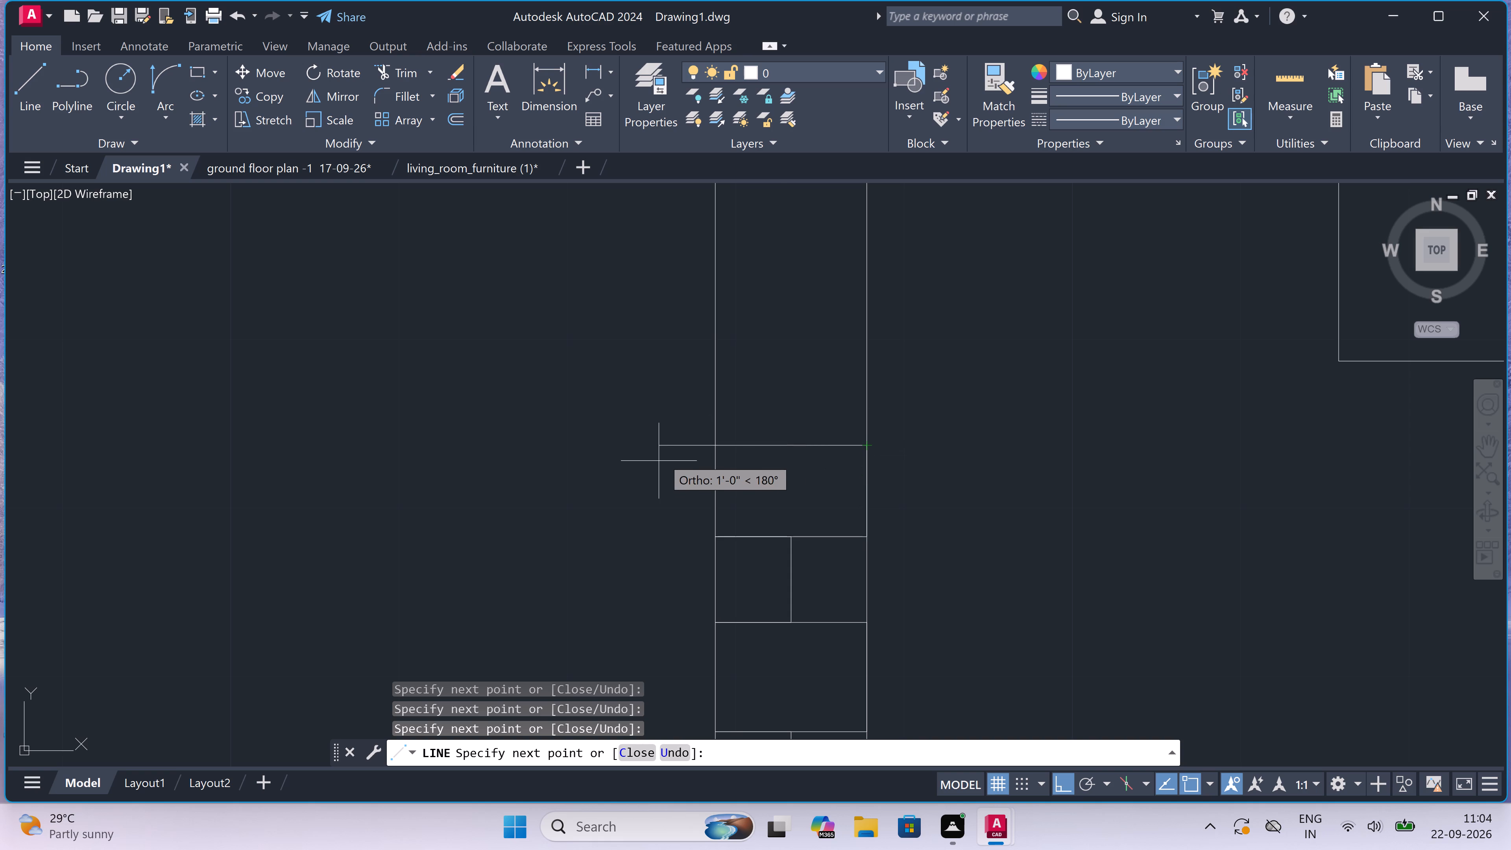
left_click(715, 440)
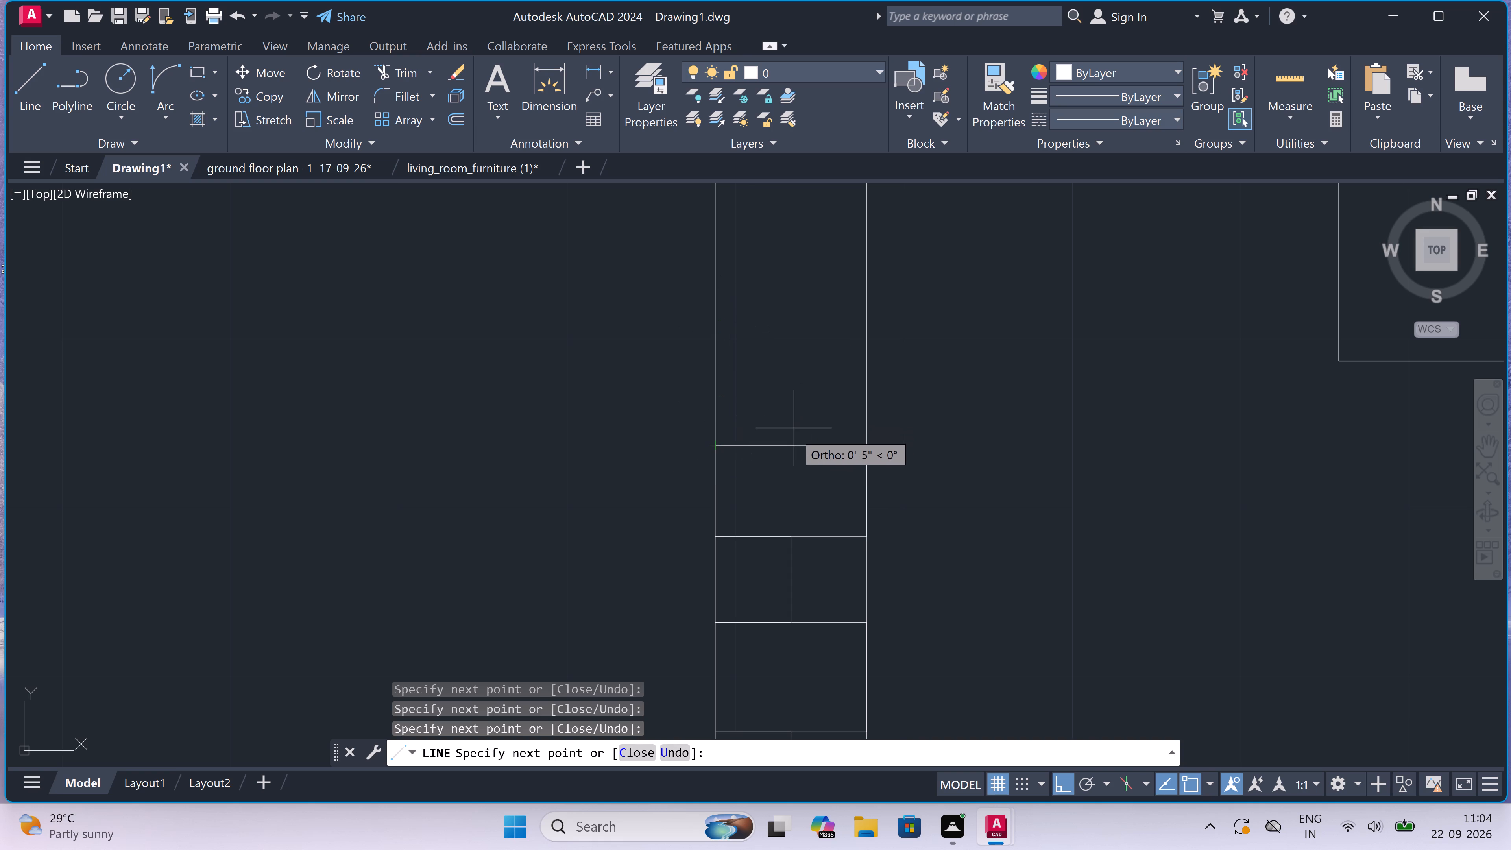
Add a vertical joint about 5" high from the top line's midpoint, capped by two further full-width horizontal joints up the wall.
left_click(796, 448)
left_click_drag(796, 447, 796, 442)
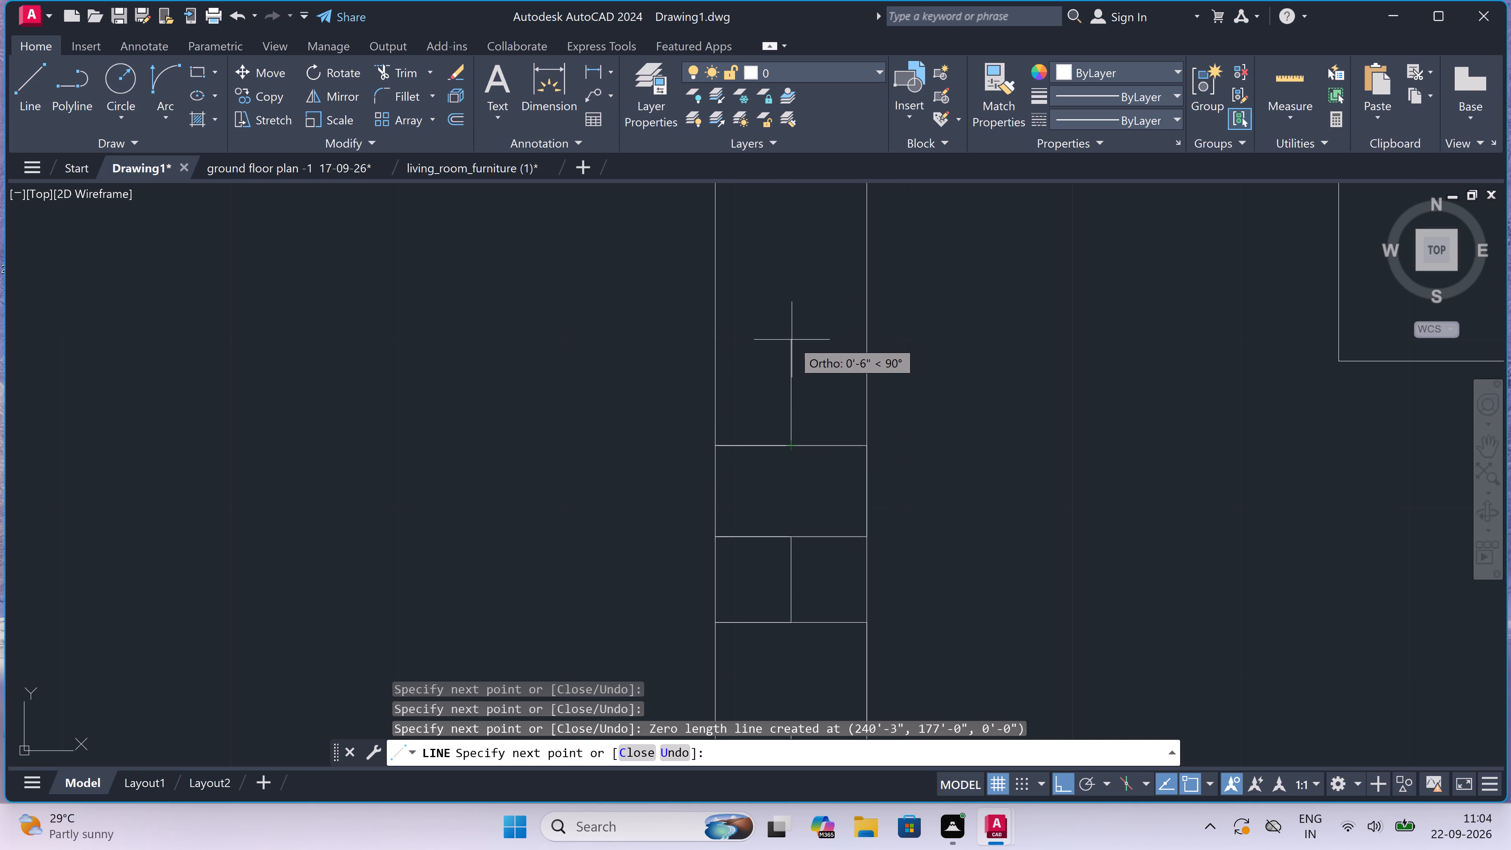
left_click(788, 362)
left_click(713, 360)
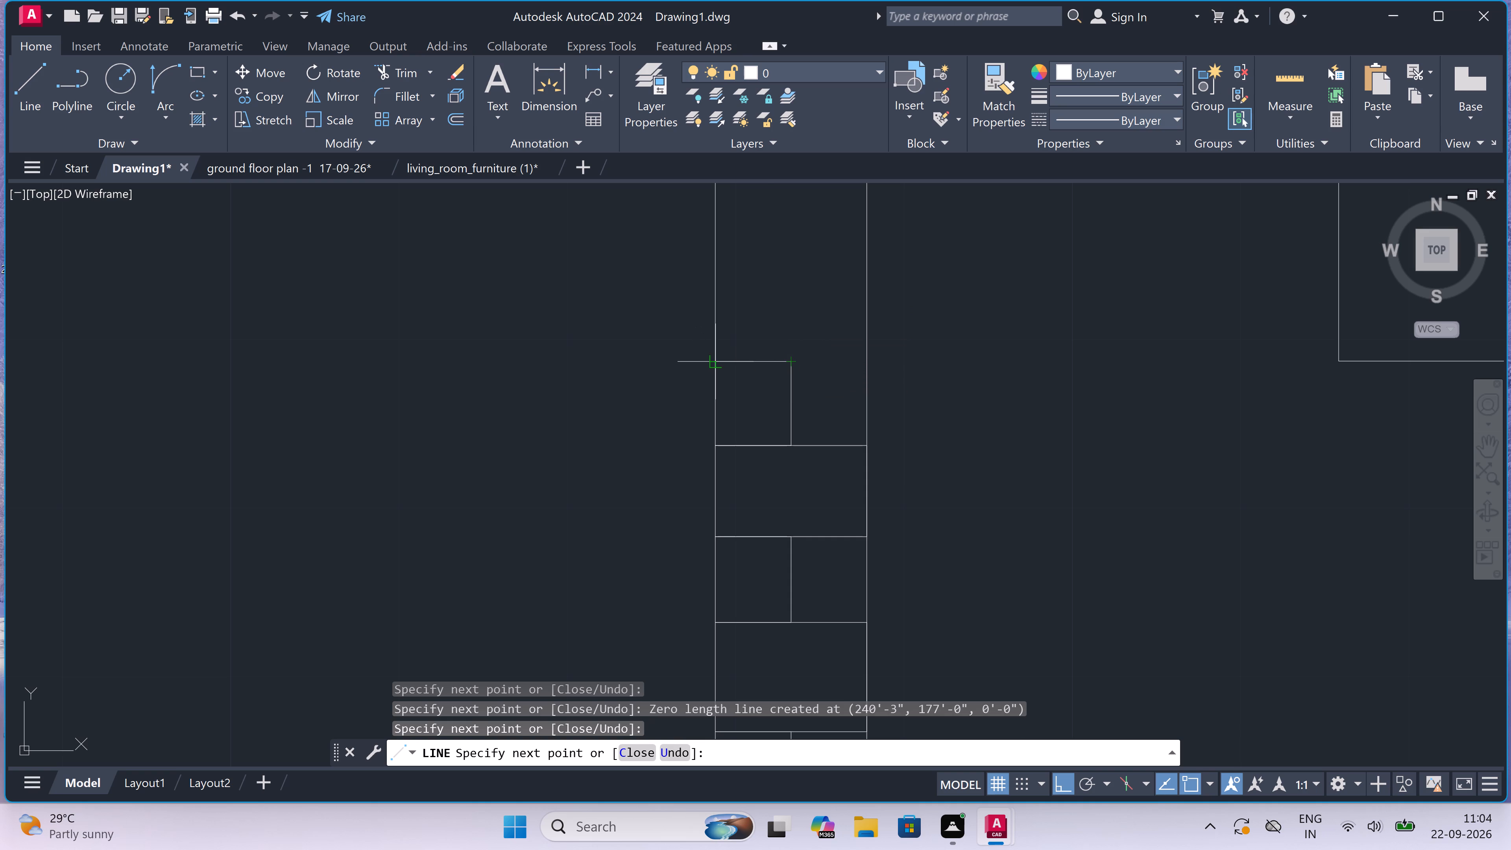
scroll(713, 360, "down", 3)
scroll(705, 262, "up", 2)
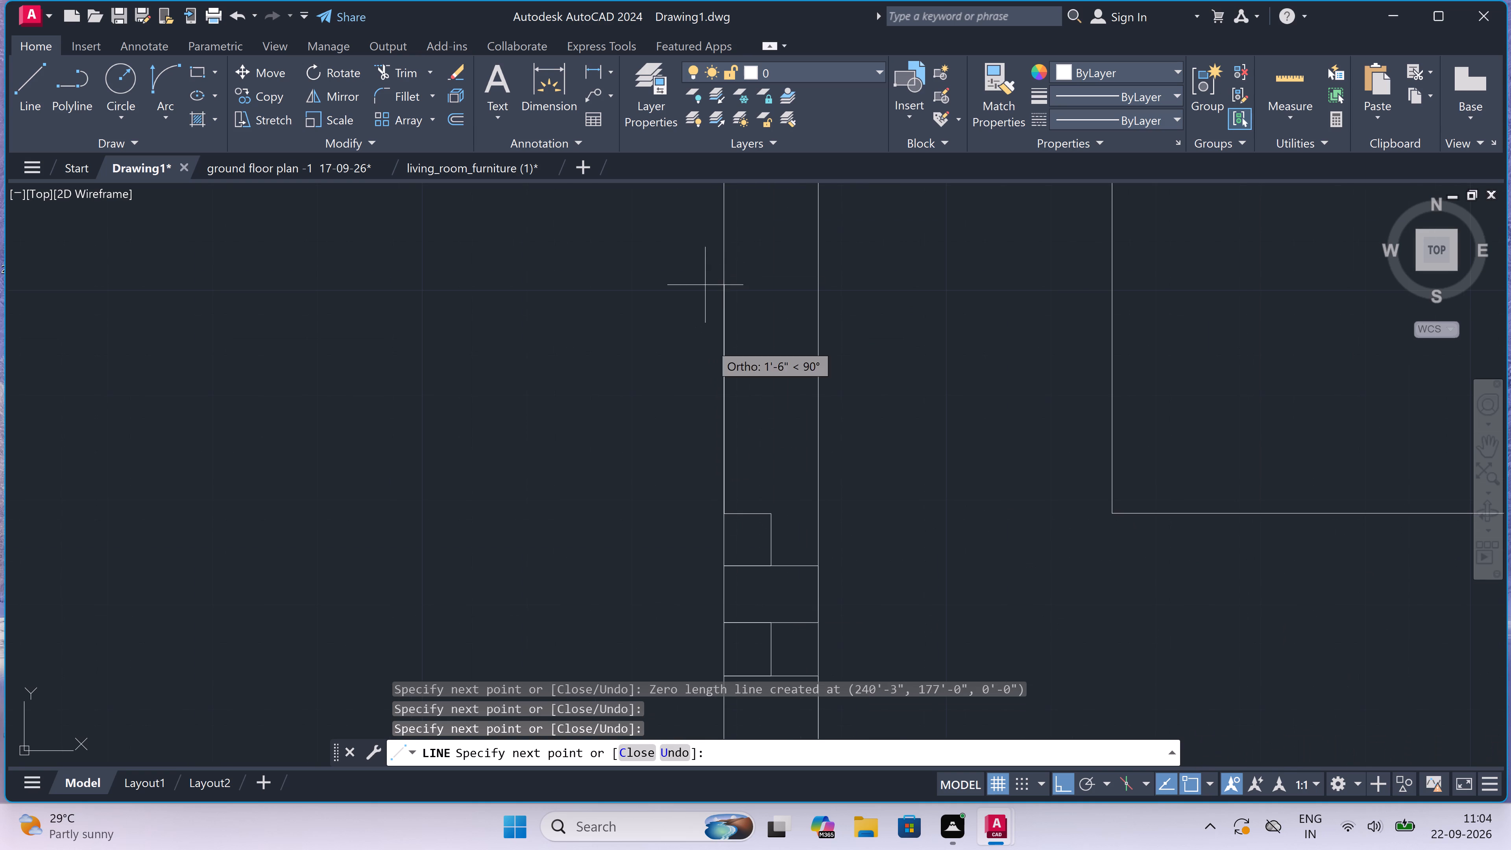
scroll(759, 309, "up", 2)
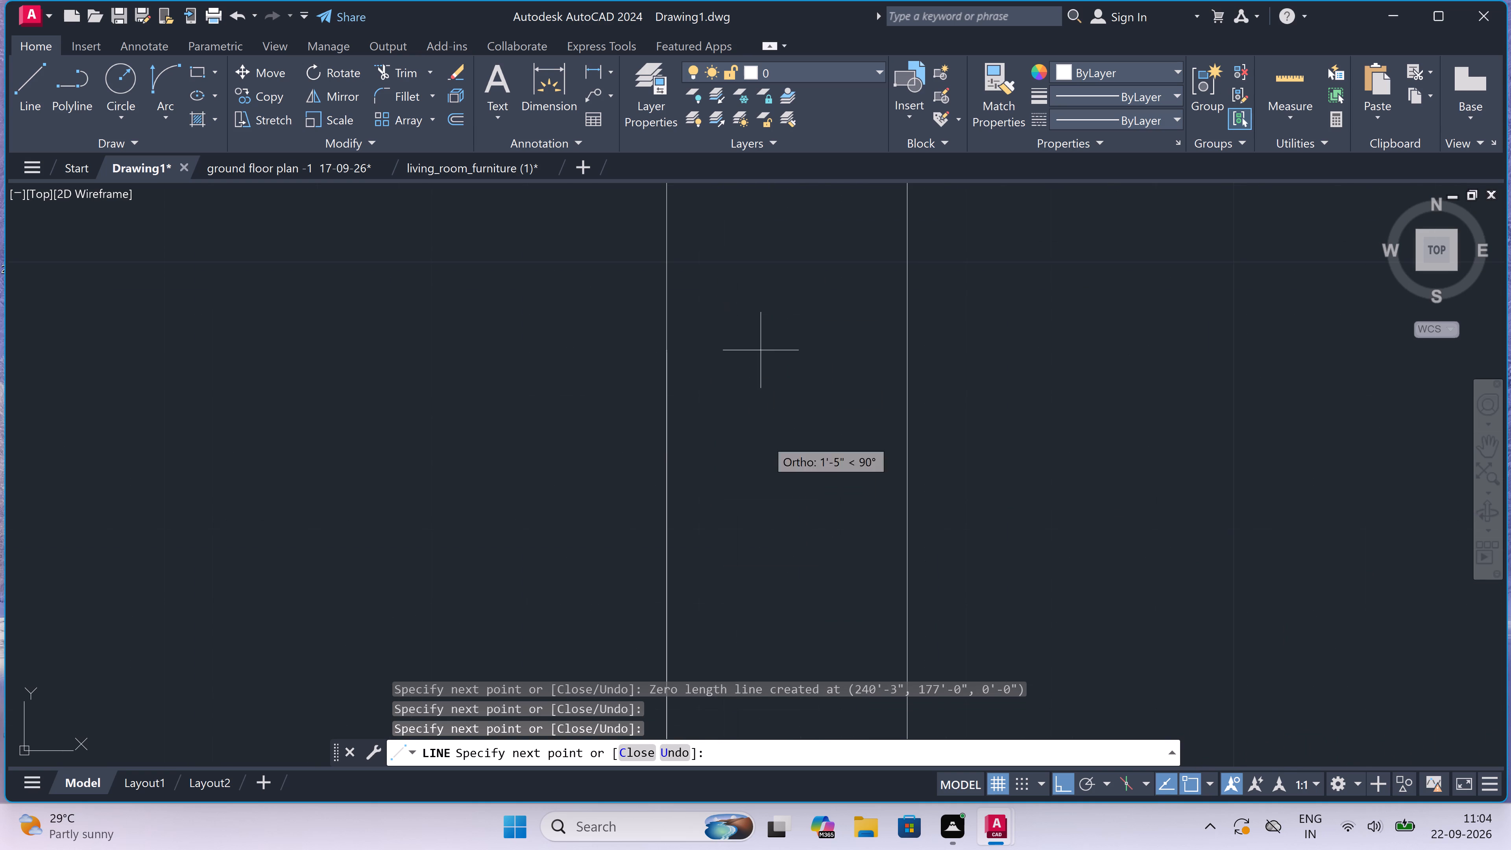
scroll(772, 509, "down", 2)
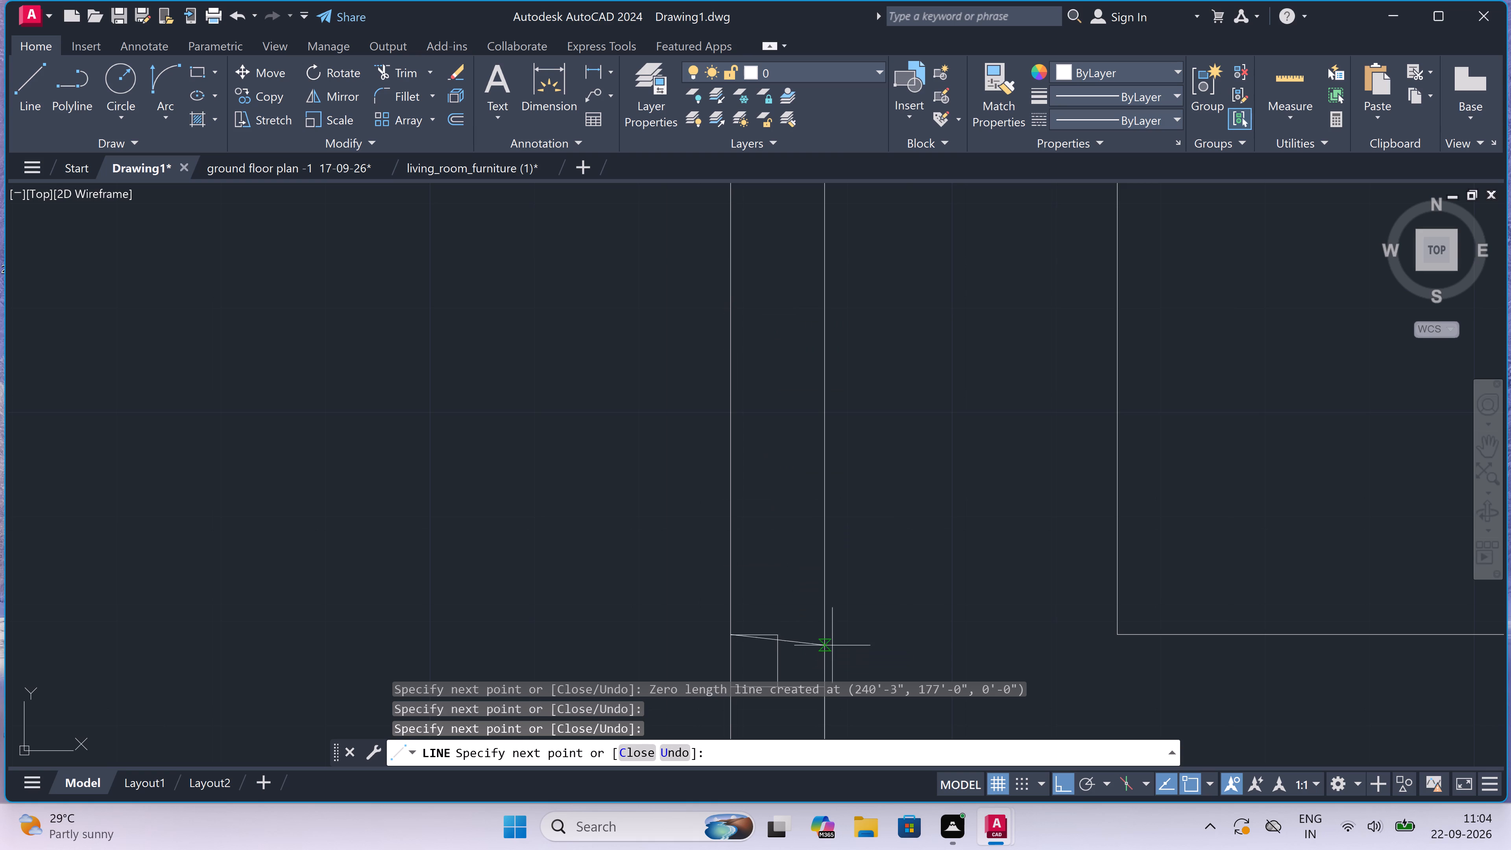
left_click(822, 634)
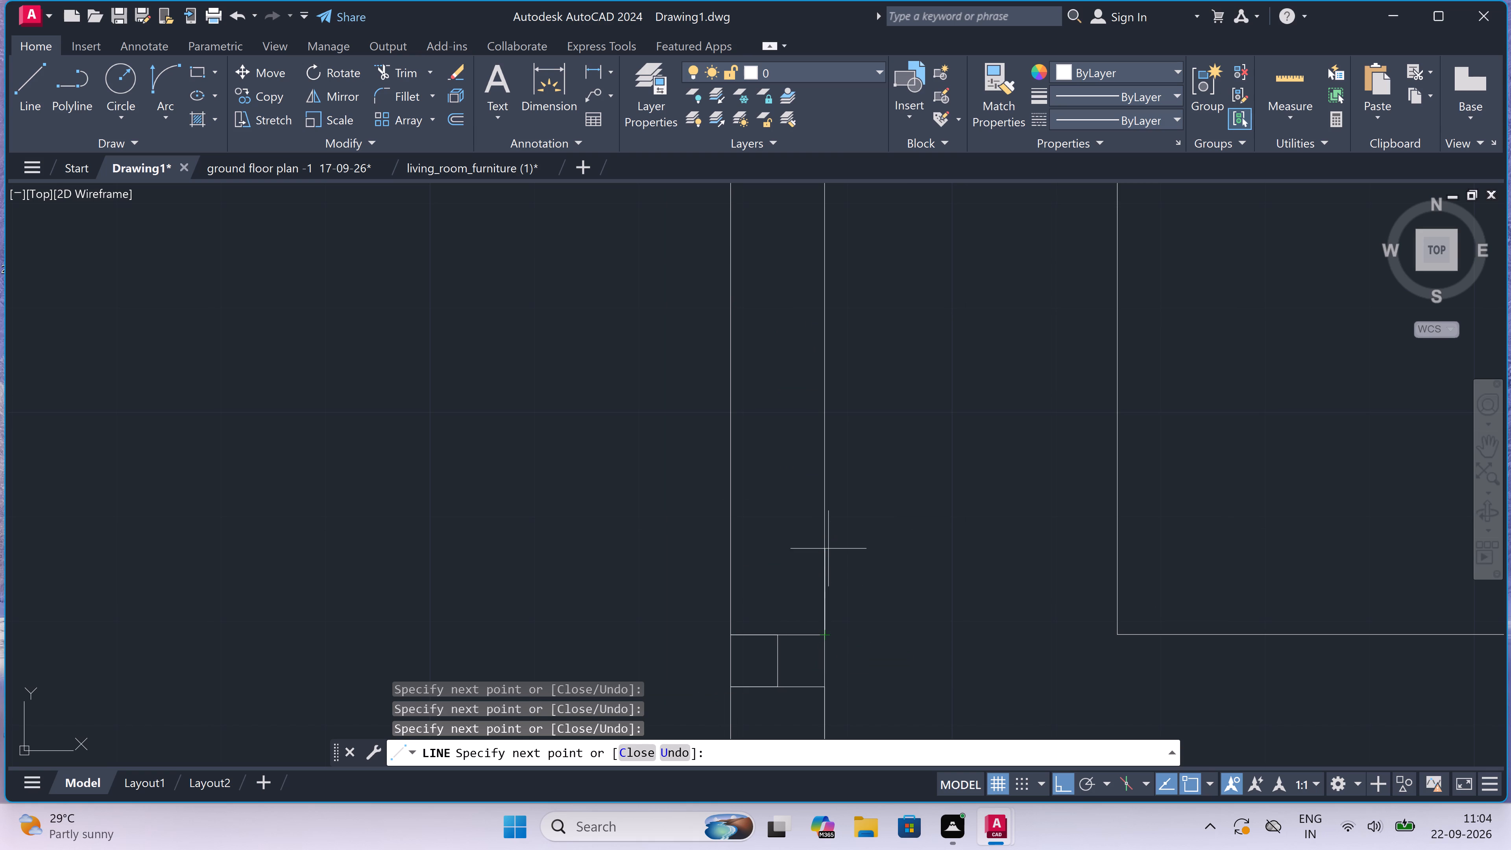
left_click(825, 563)
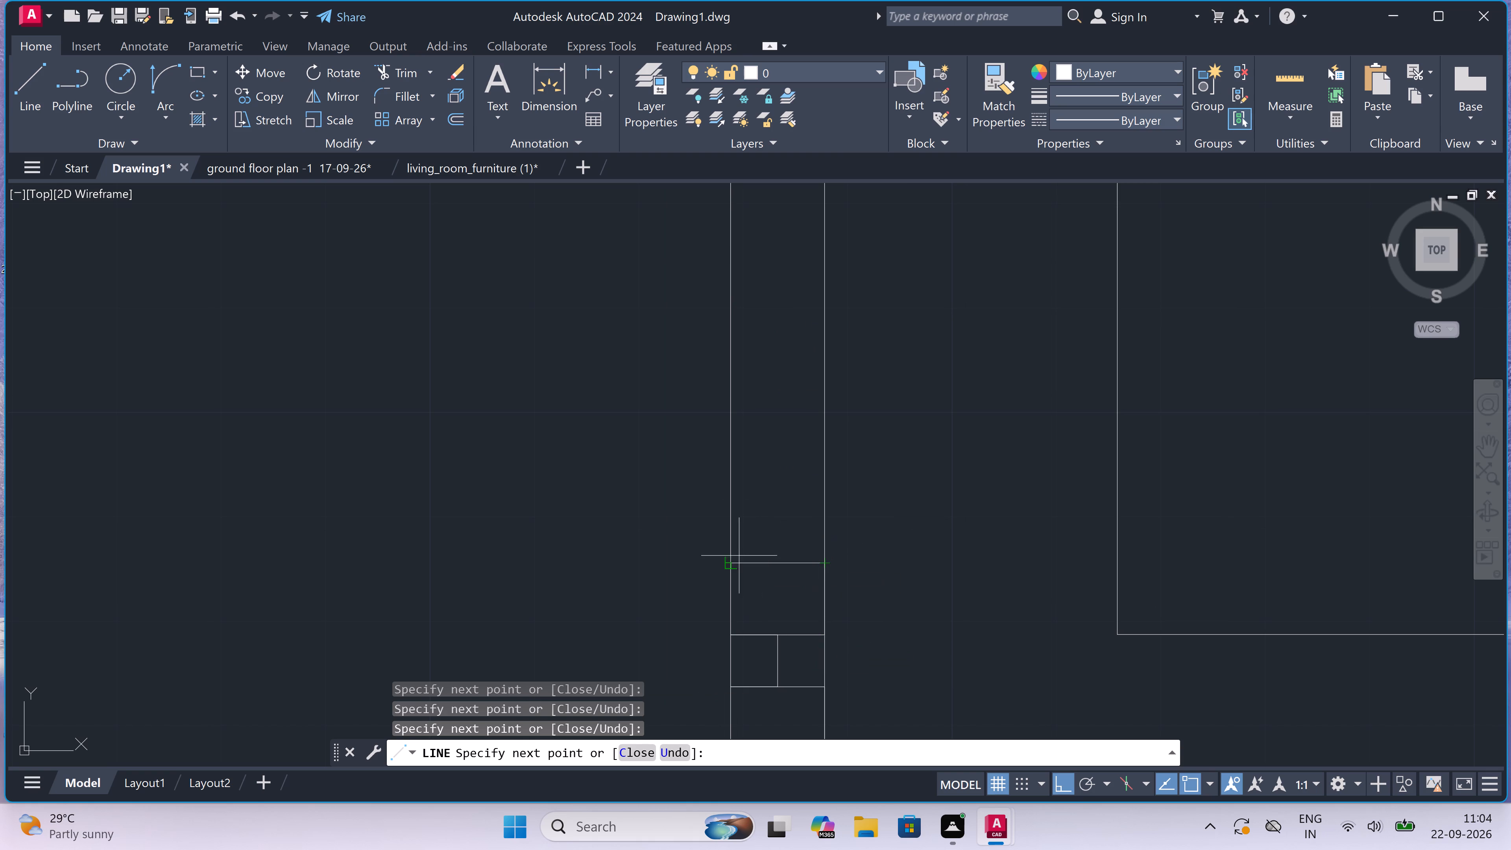
left_click(732, 556)
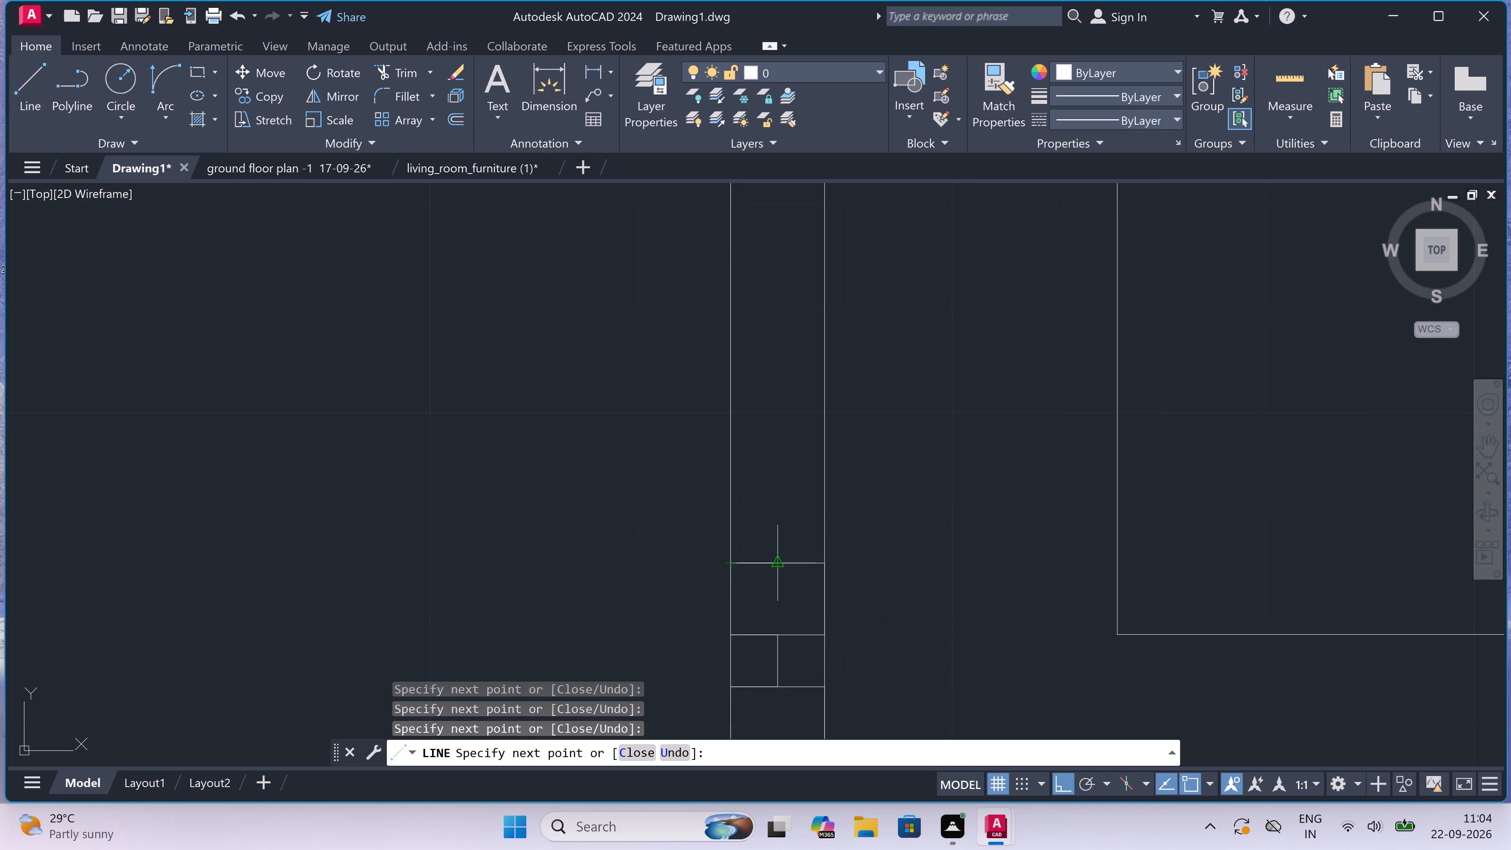
Draw another central vertical joint above the highest brick line, a full-width joint closing it, and one more full-width joint above.
left_click(779, 559)
left_click(778, 497)
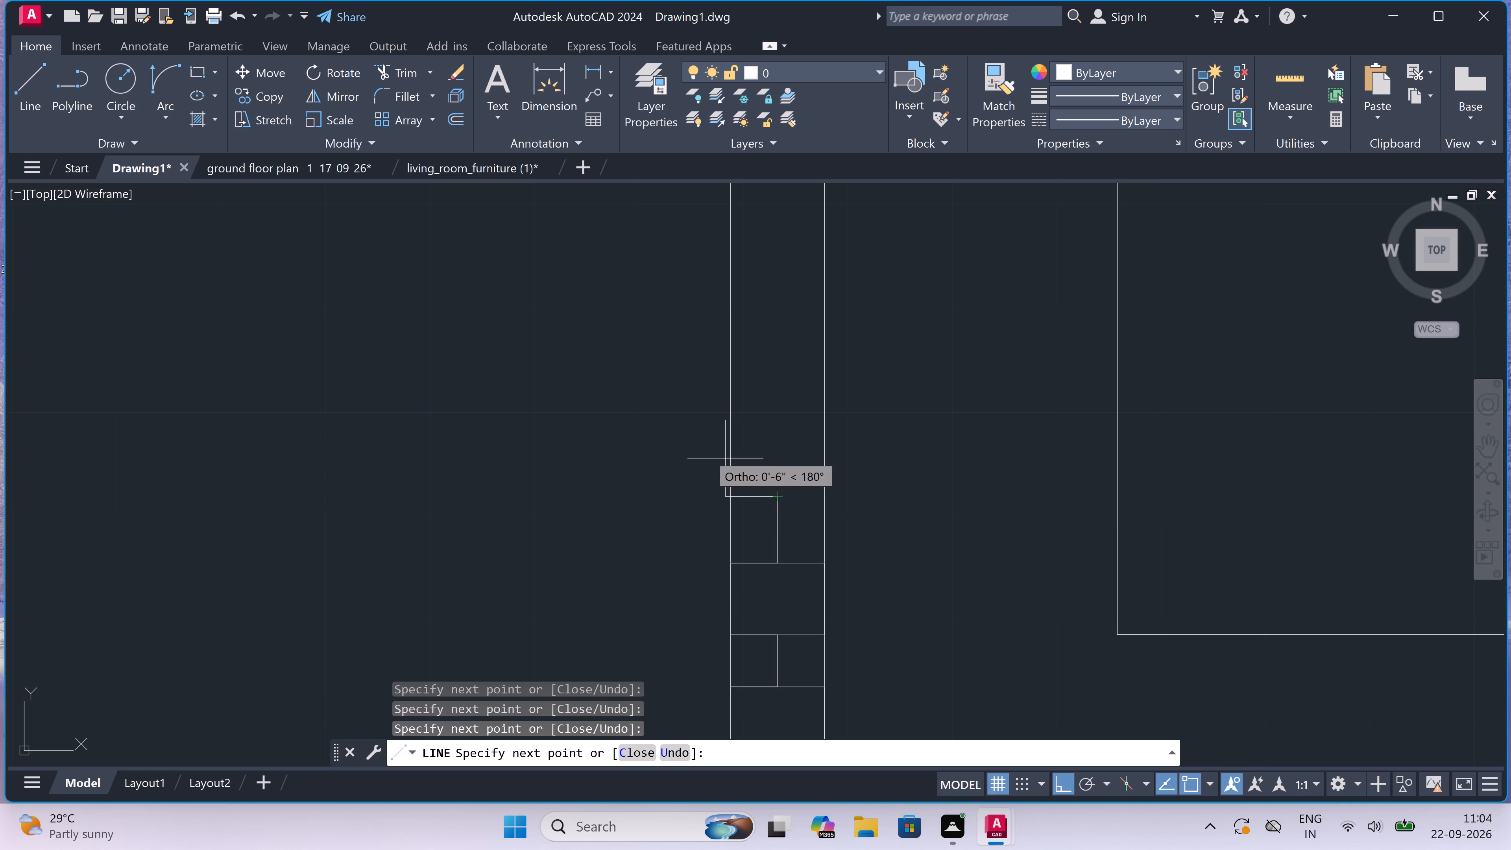
left_click(732, 488)
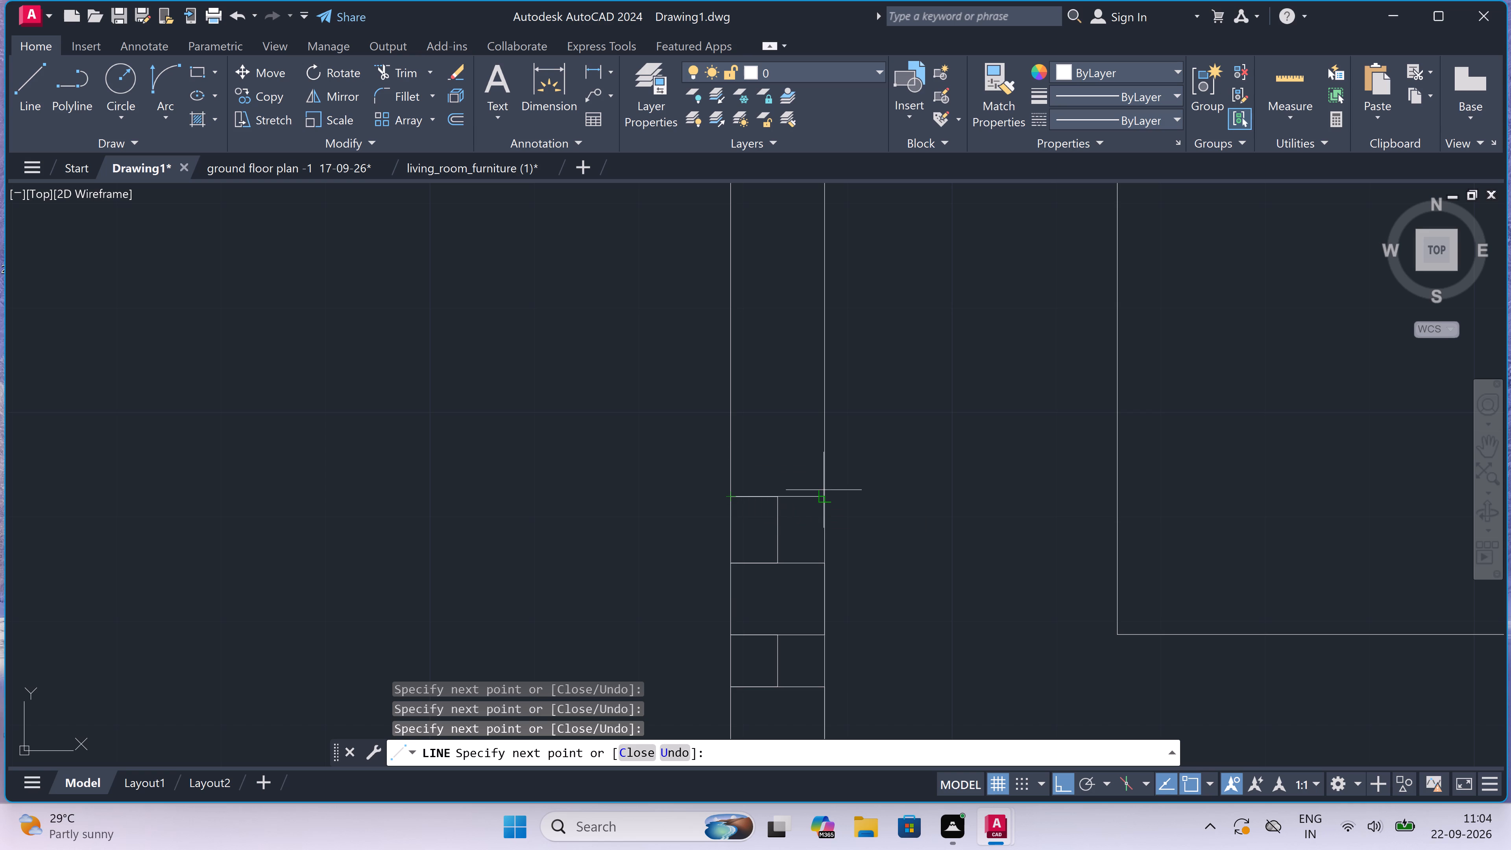
left_click(824, 490)
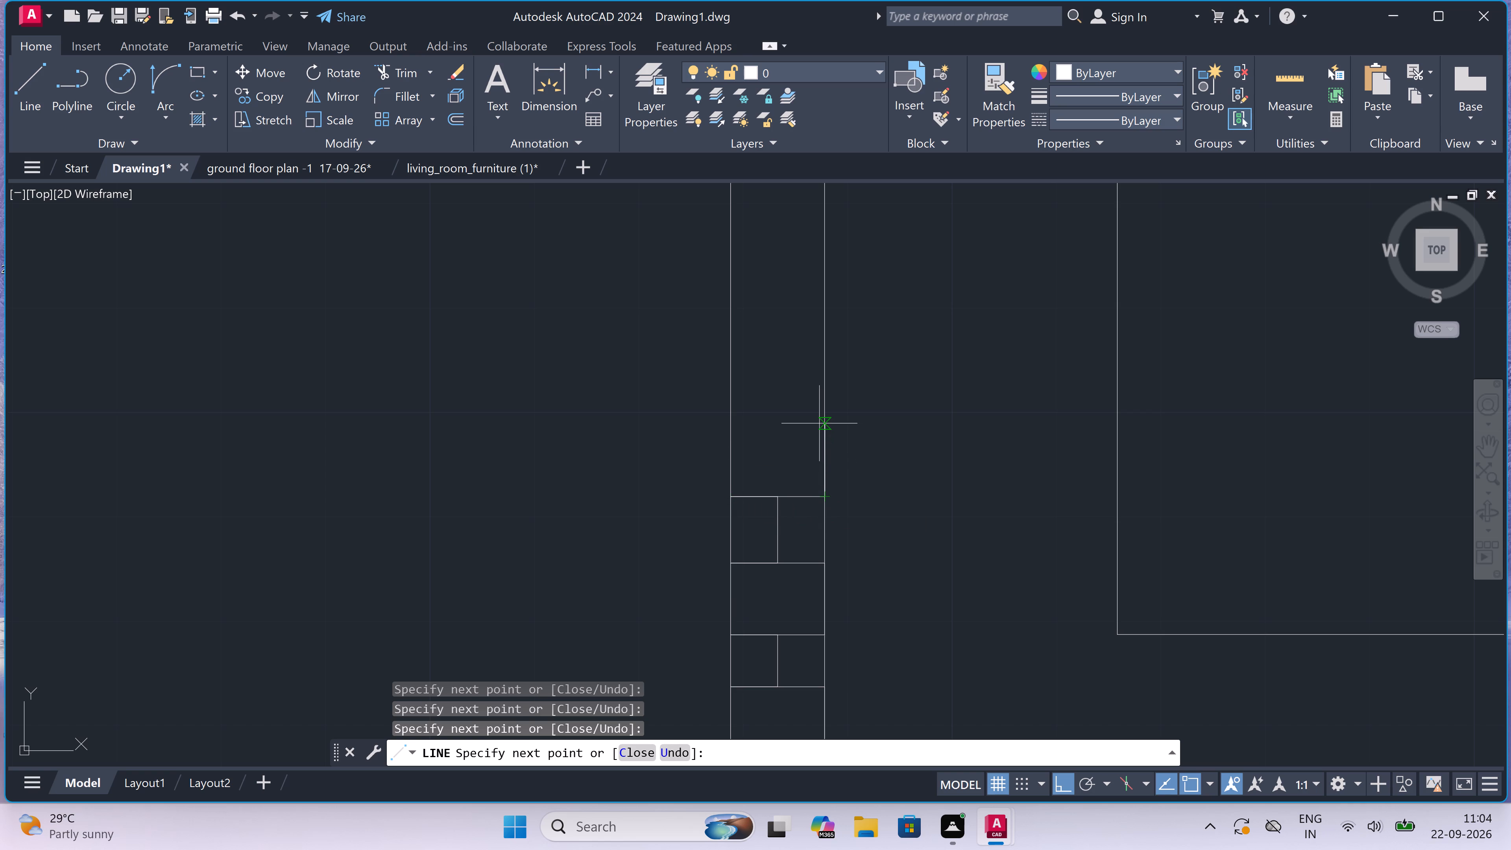
left_click(820, 426)
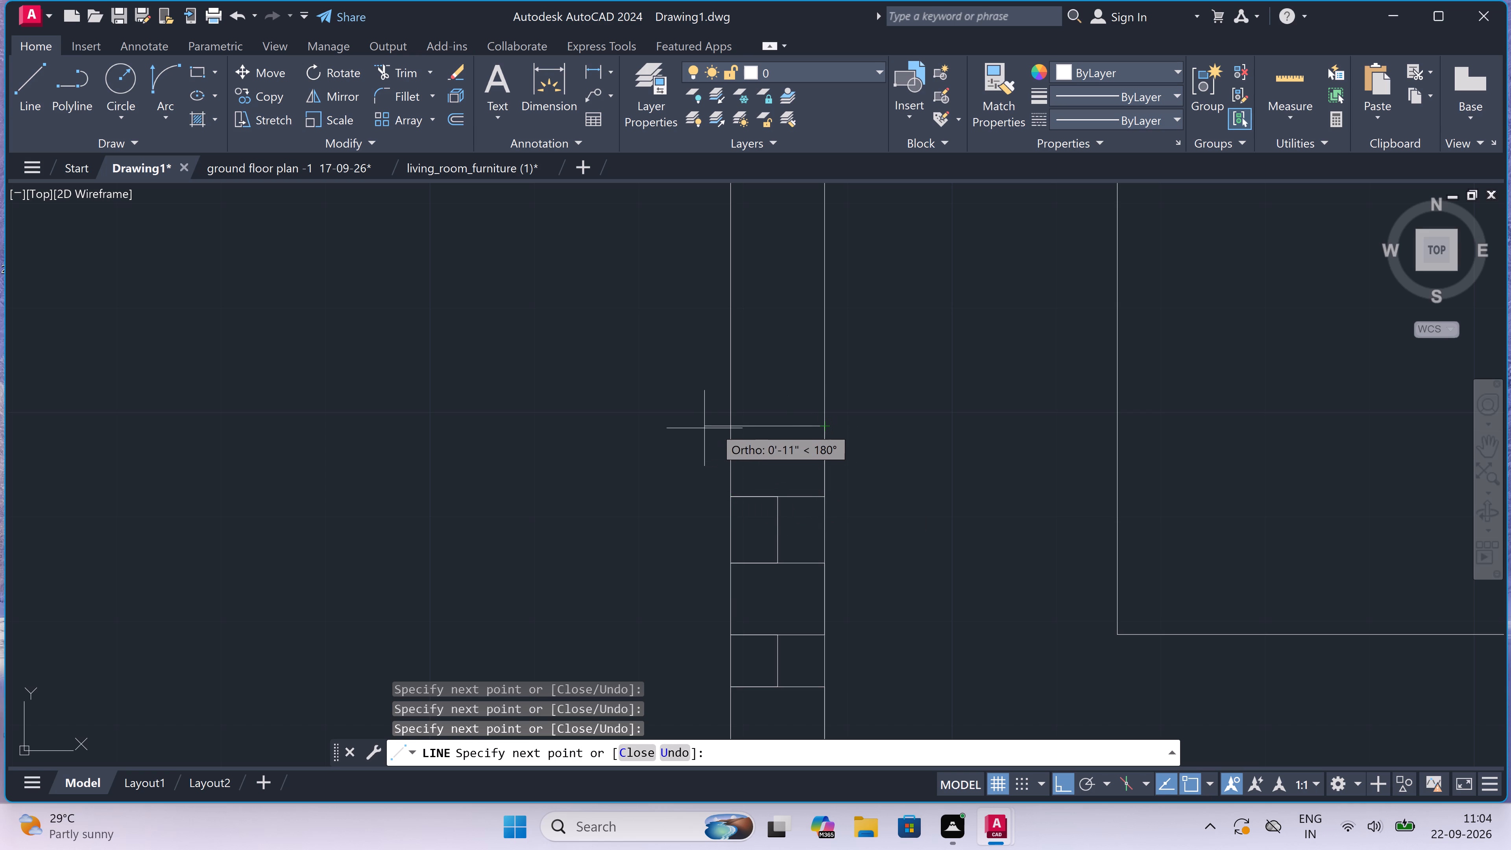
left_click(736, 423)
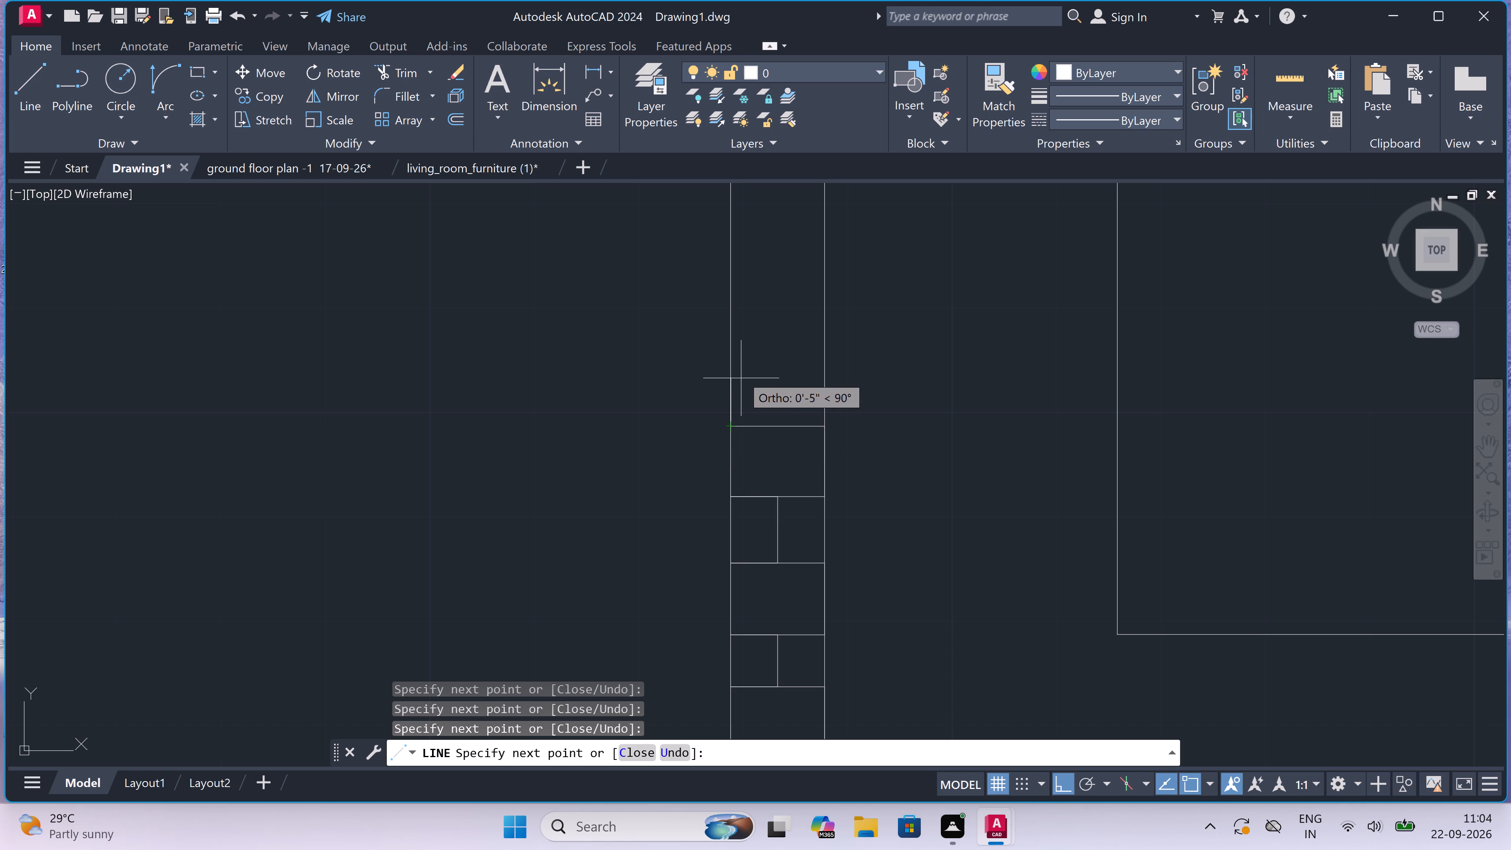
Draw the last central vertical joint with a full-width horizontal joint closing it, and end the brick pattern line.
left_click(783, 428)
left_click(770, 358)
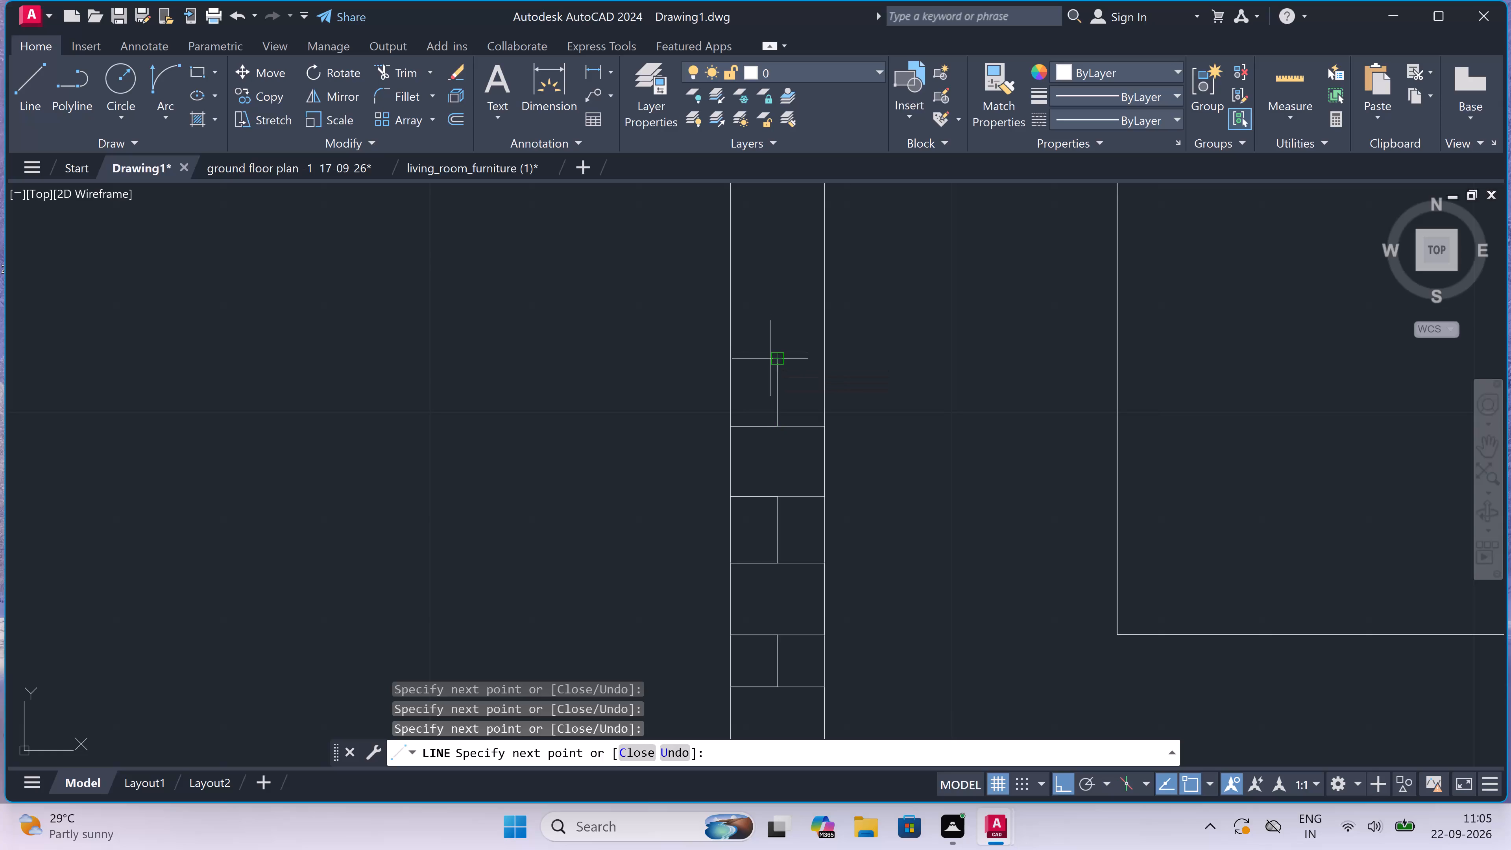
left_click(729, 350)
left_click(826, 363)
scroll(826, 363, "down", 7)
scroll(819, 336, "up", 3)
key("Escape")
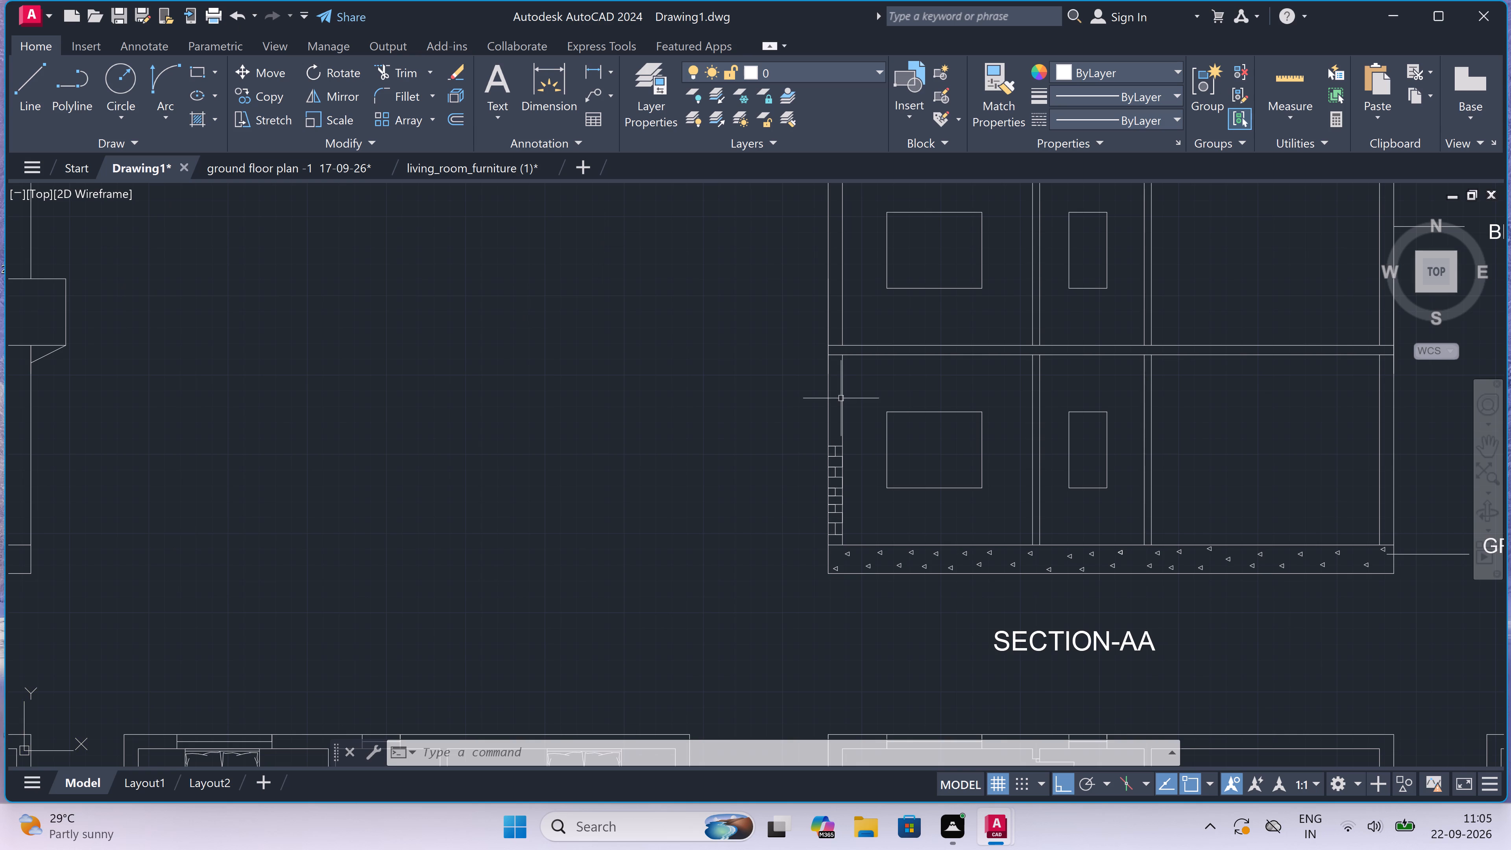
scroll(678, 505, "down", 3)
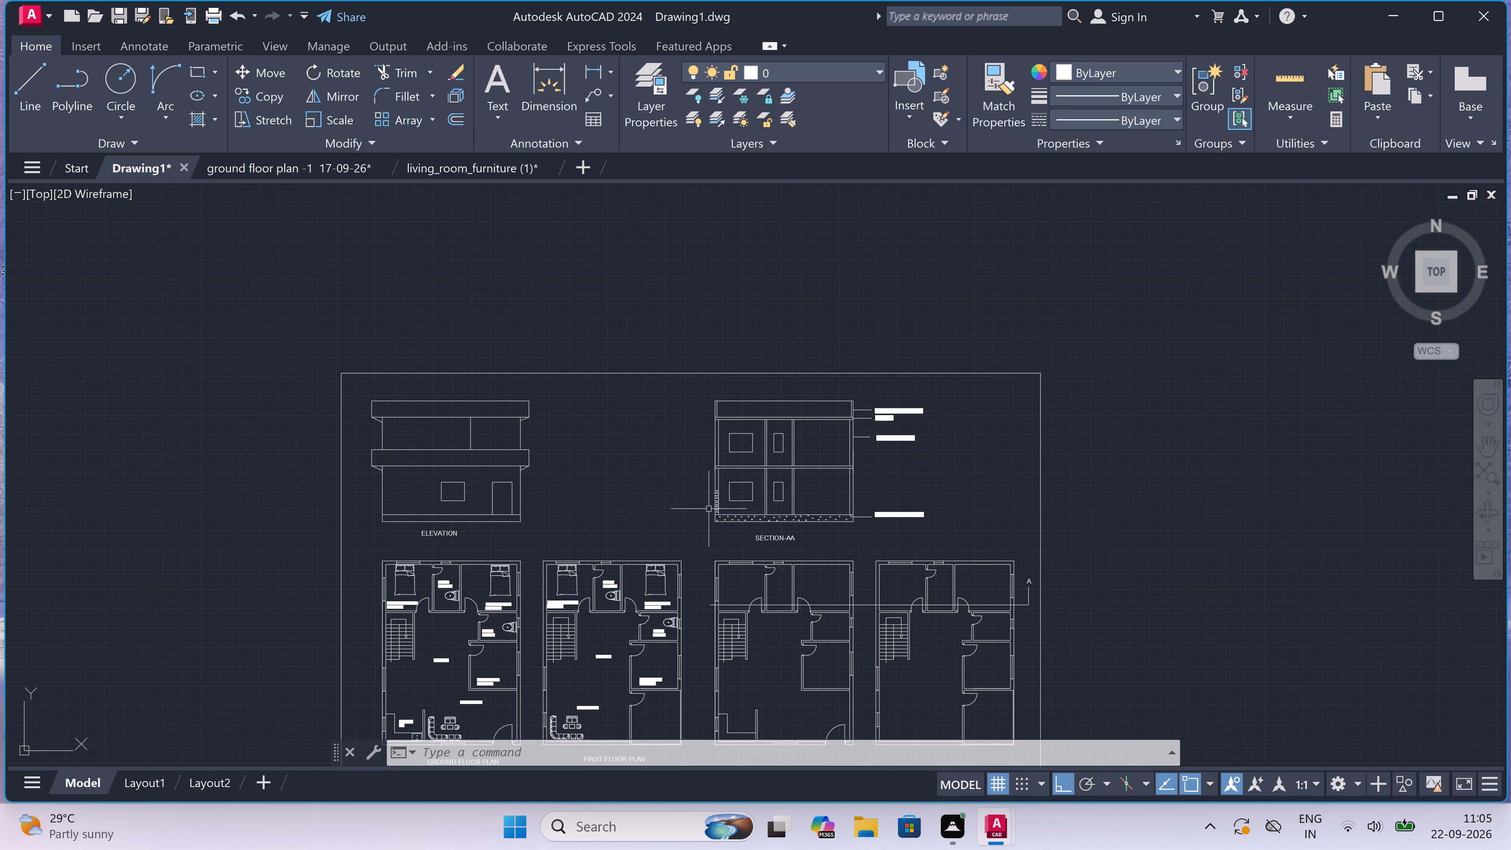
Copy the whole brick pattern of Section-AA's left outer wall from the wall's base corner, stacking it directly above the original.
scroll(741, 492, "up", 2)
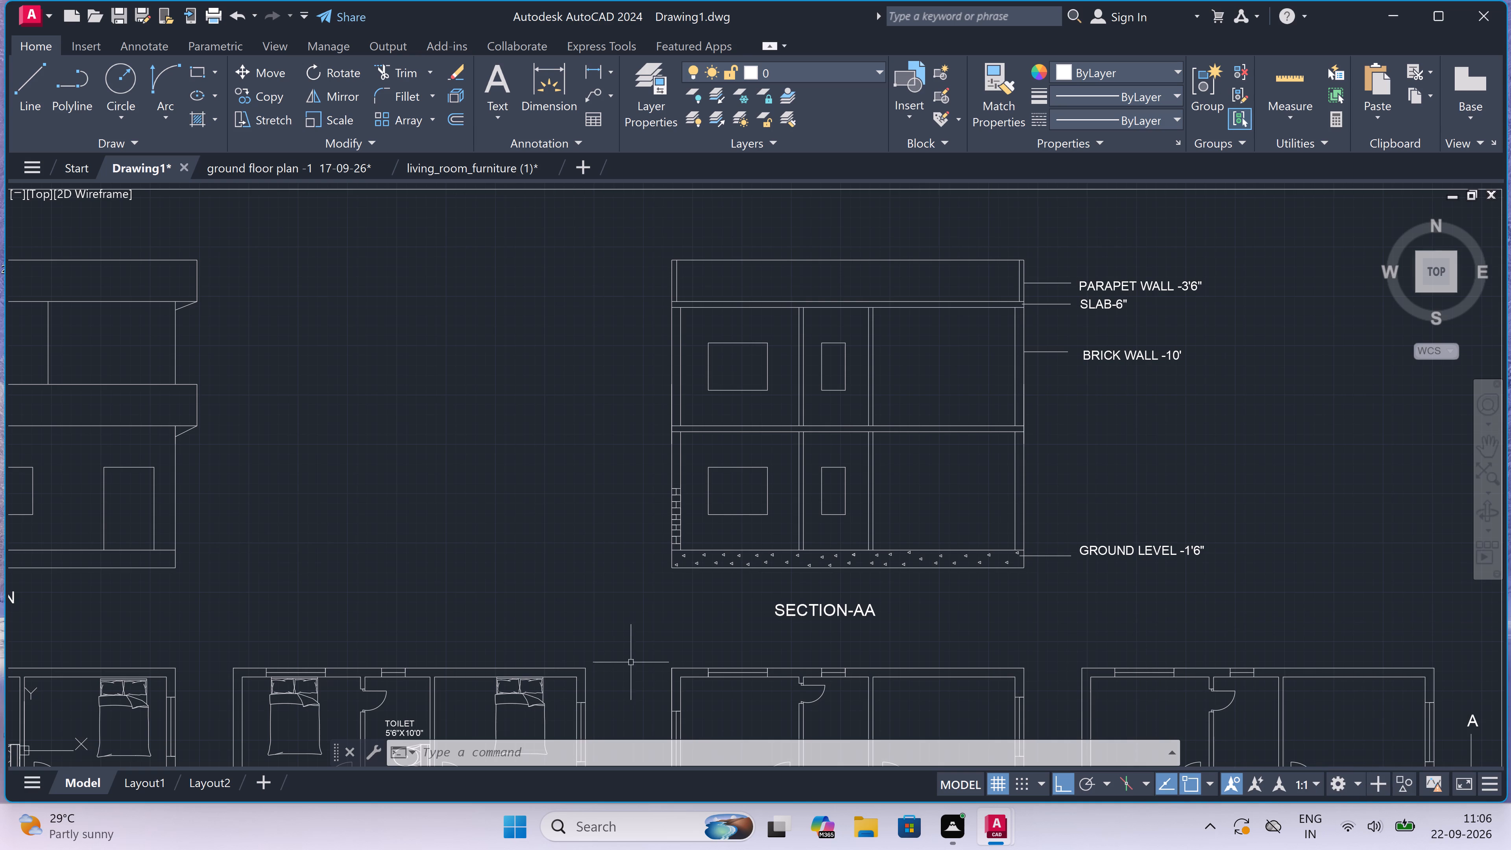
scroll(686, 471, "up", 2)
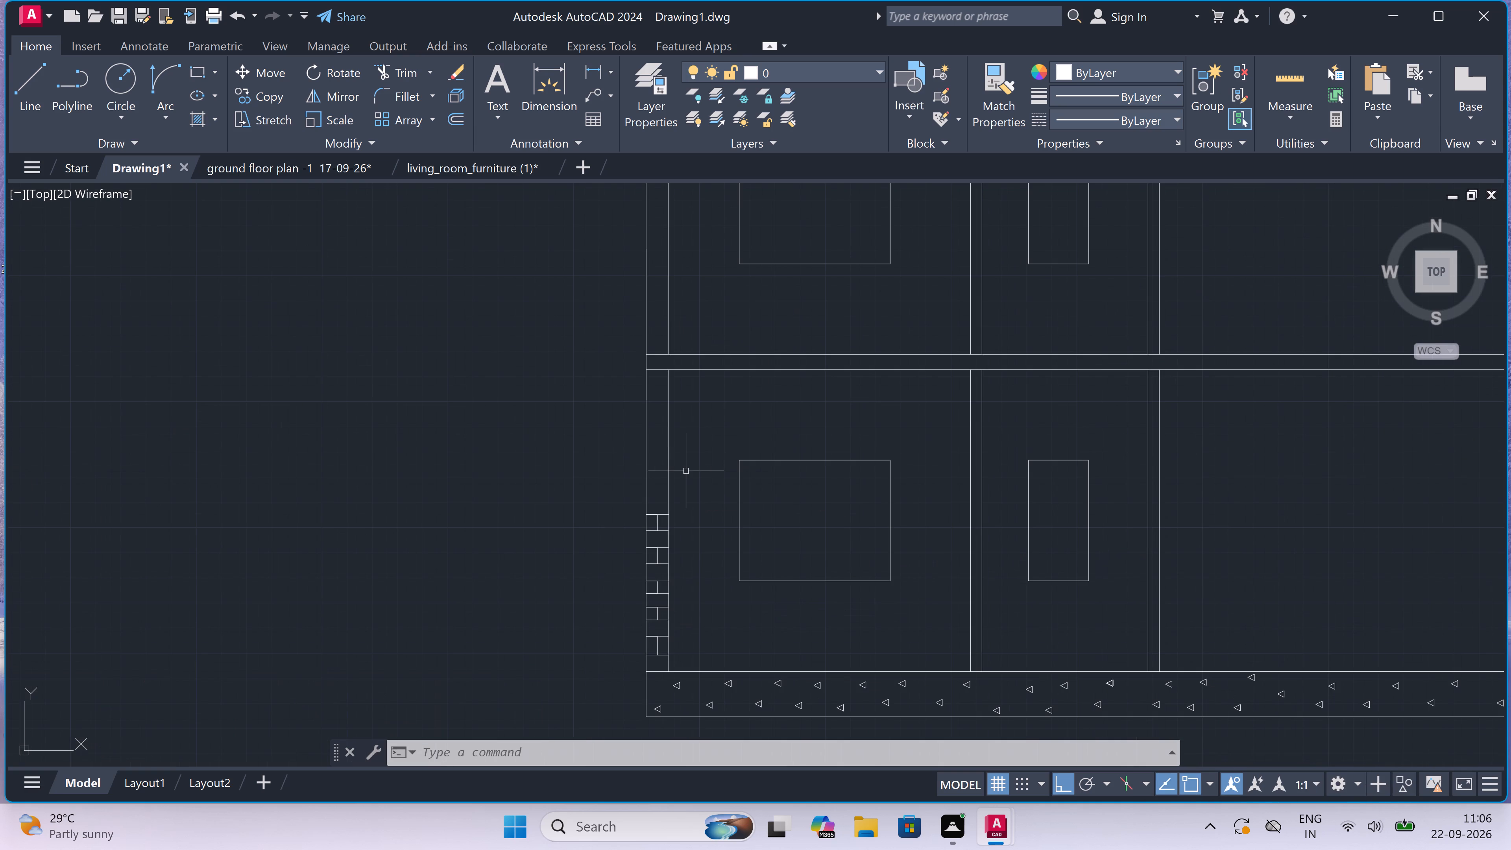
scroll(683, 477, "up", 1)
scroll(620, 518, "down", 2)
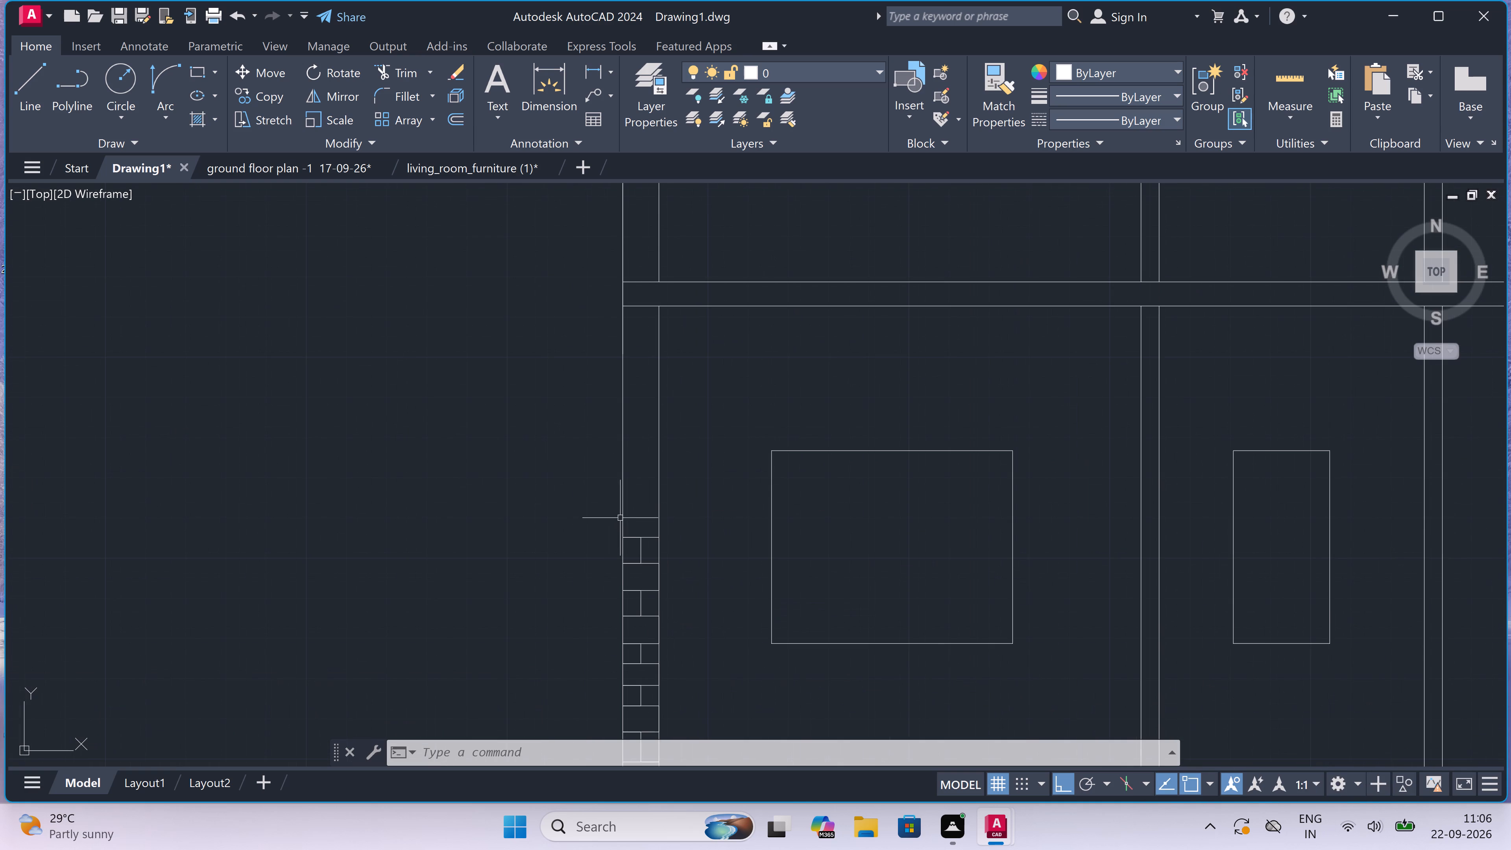
scroll(609, 589, "up", 3)
scroll(716, 517, "down", 2)
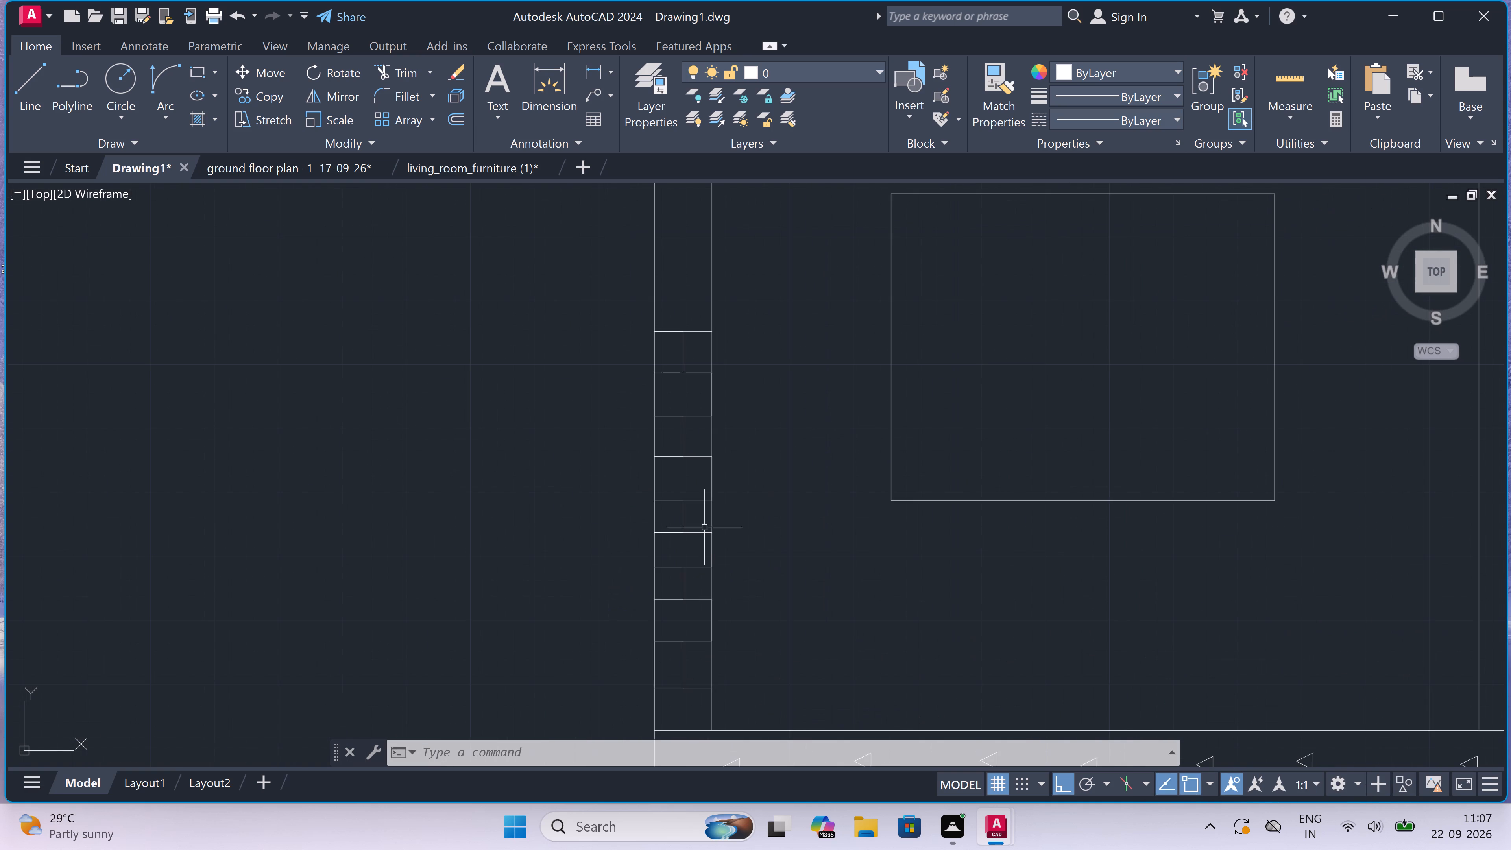
scroll(737, 462, "up", 1)
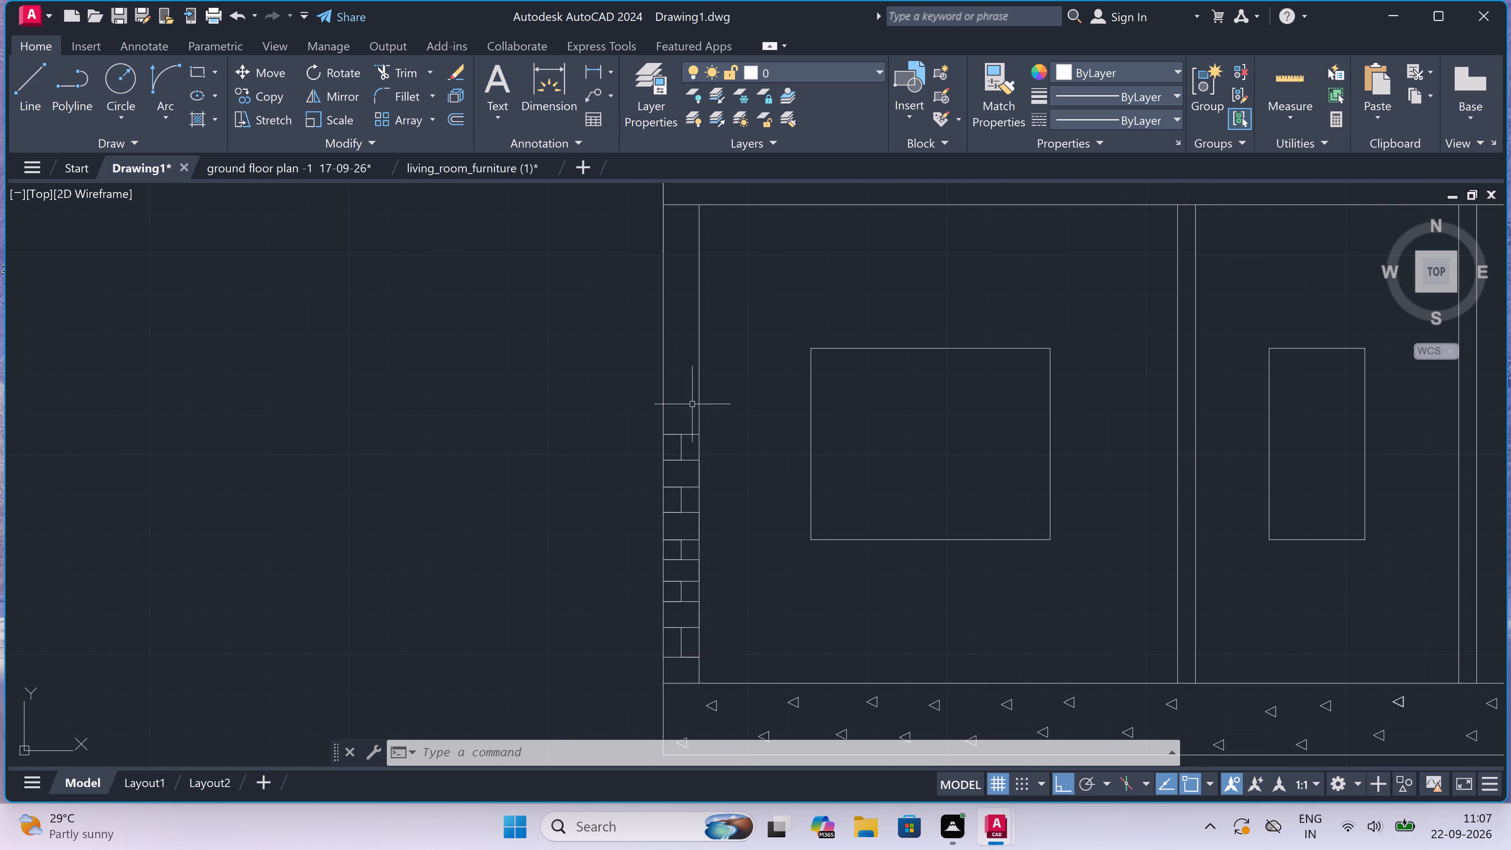
left_click_drag(690, 416, 690, 422)
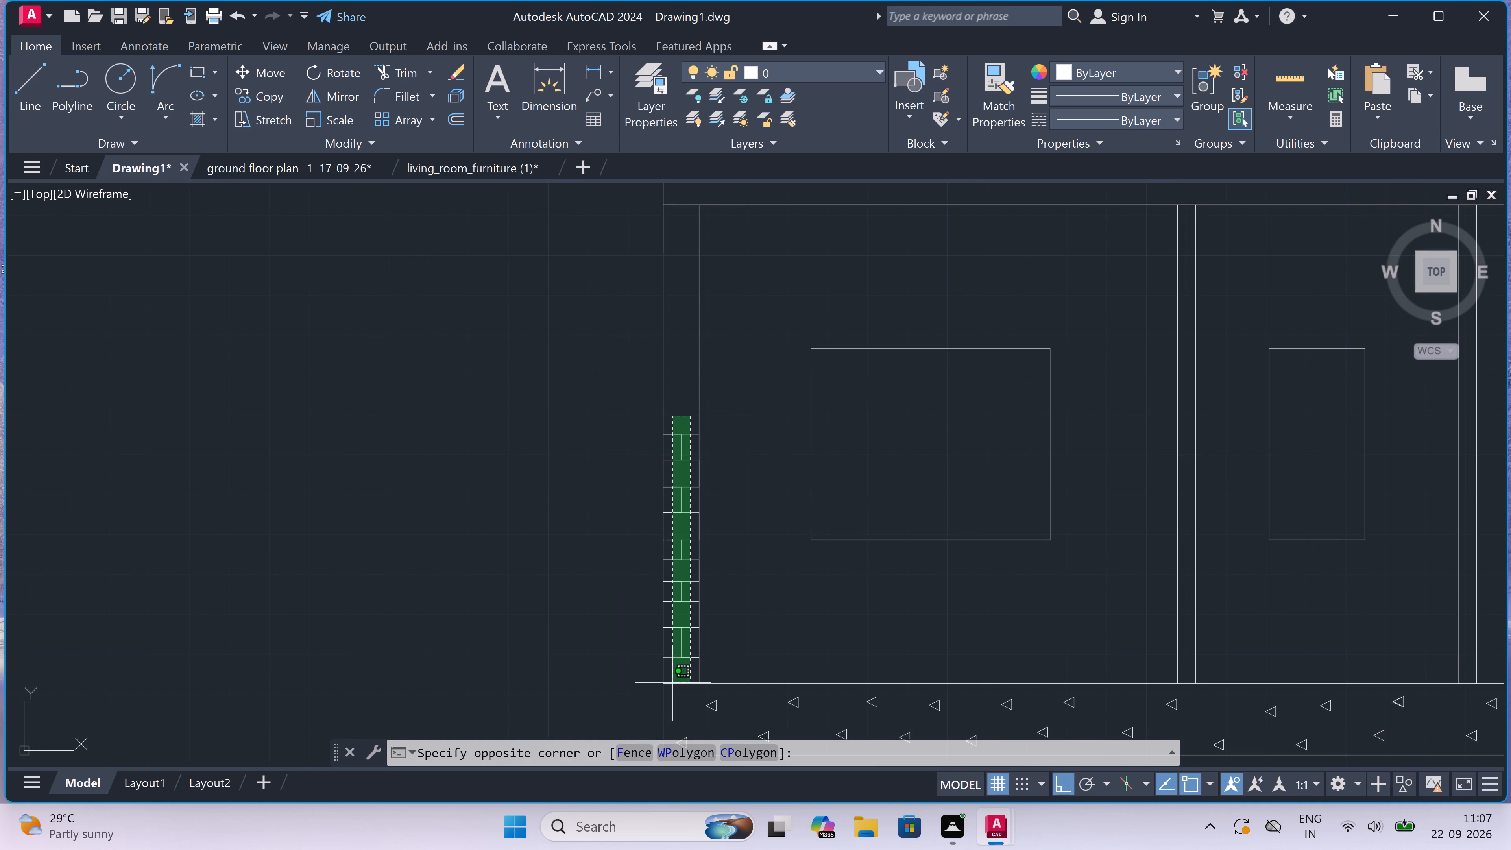
left_click(676, 676)
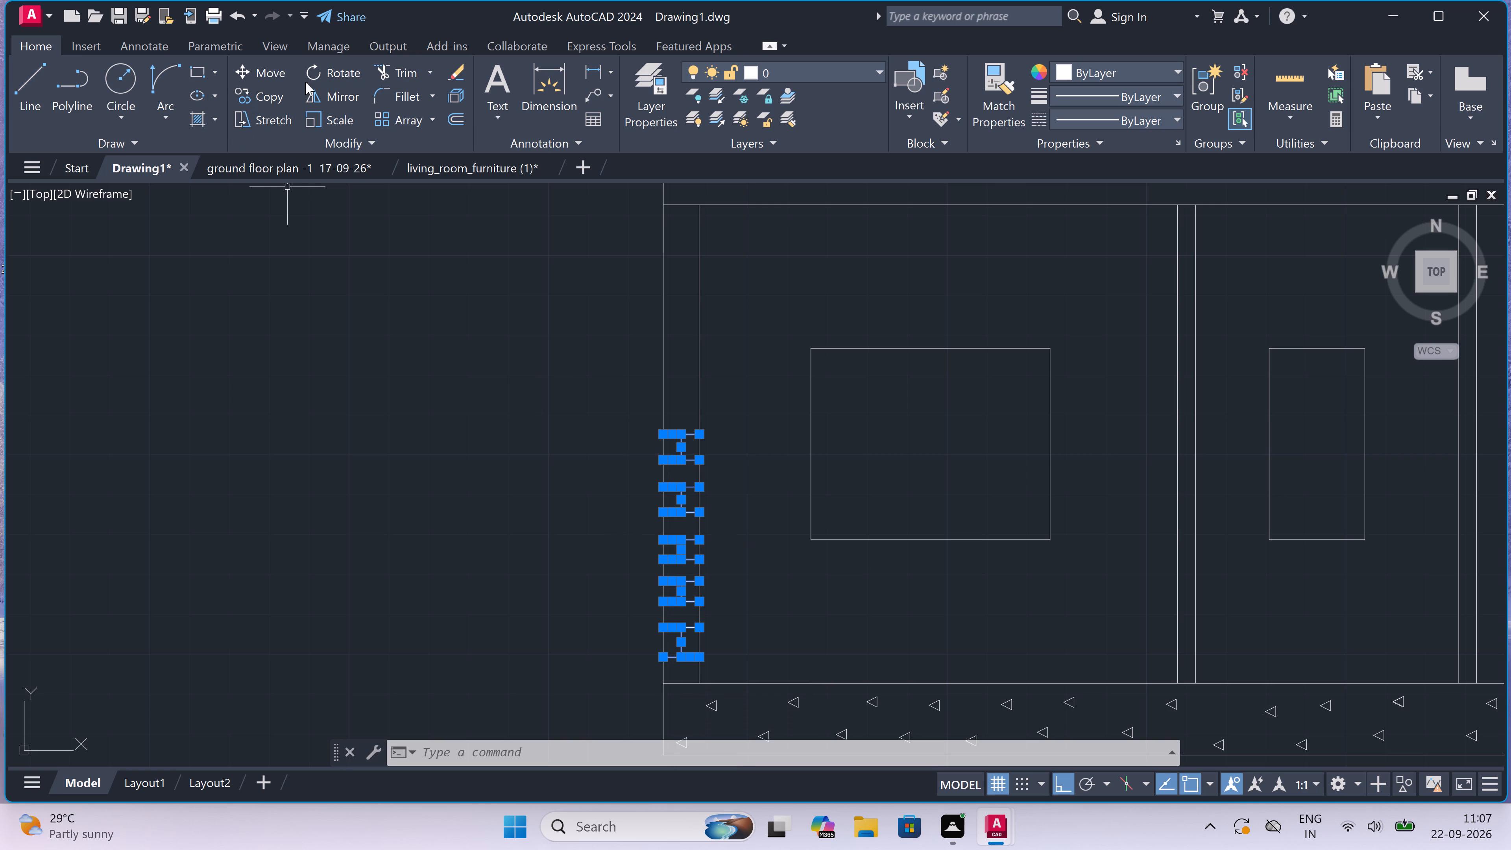
left_click(245, 88)
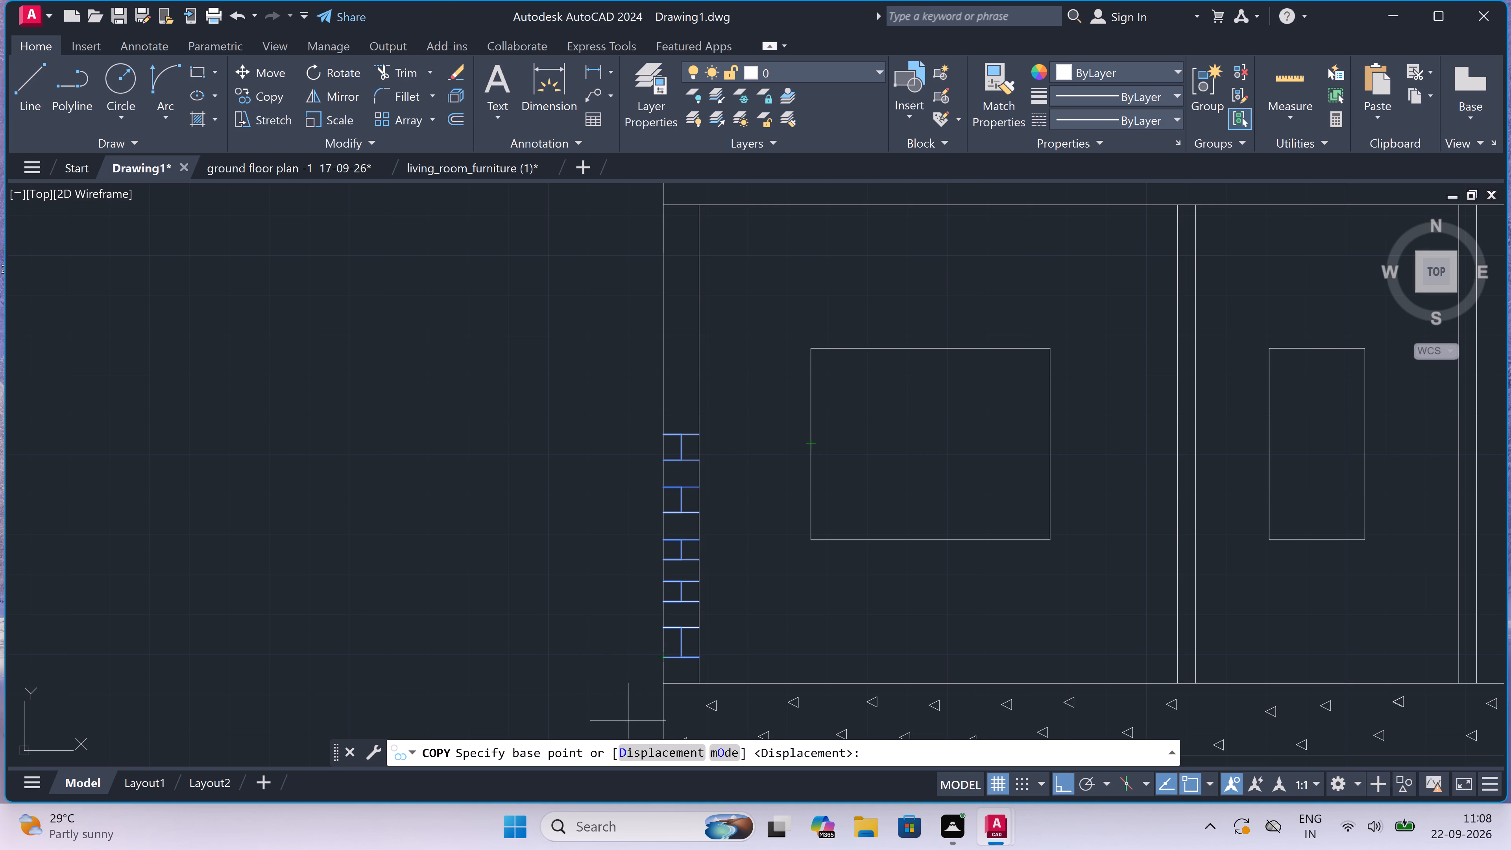
left_click(666, 684)
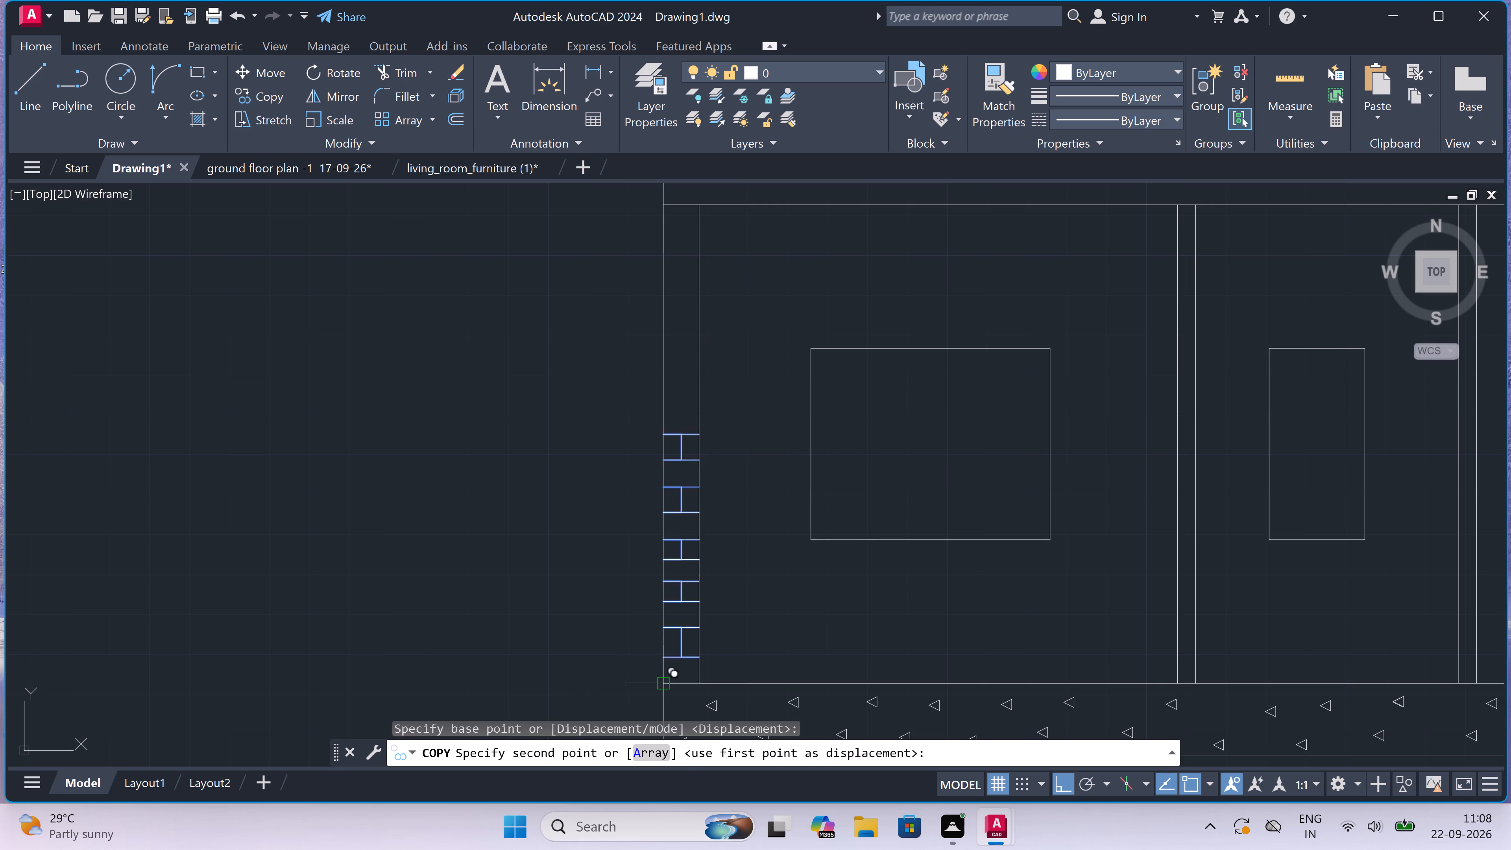
scroll(659, 421, "up", 2)
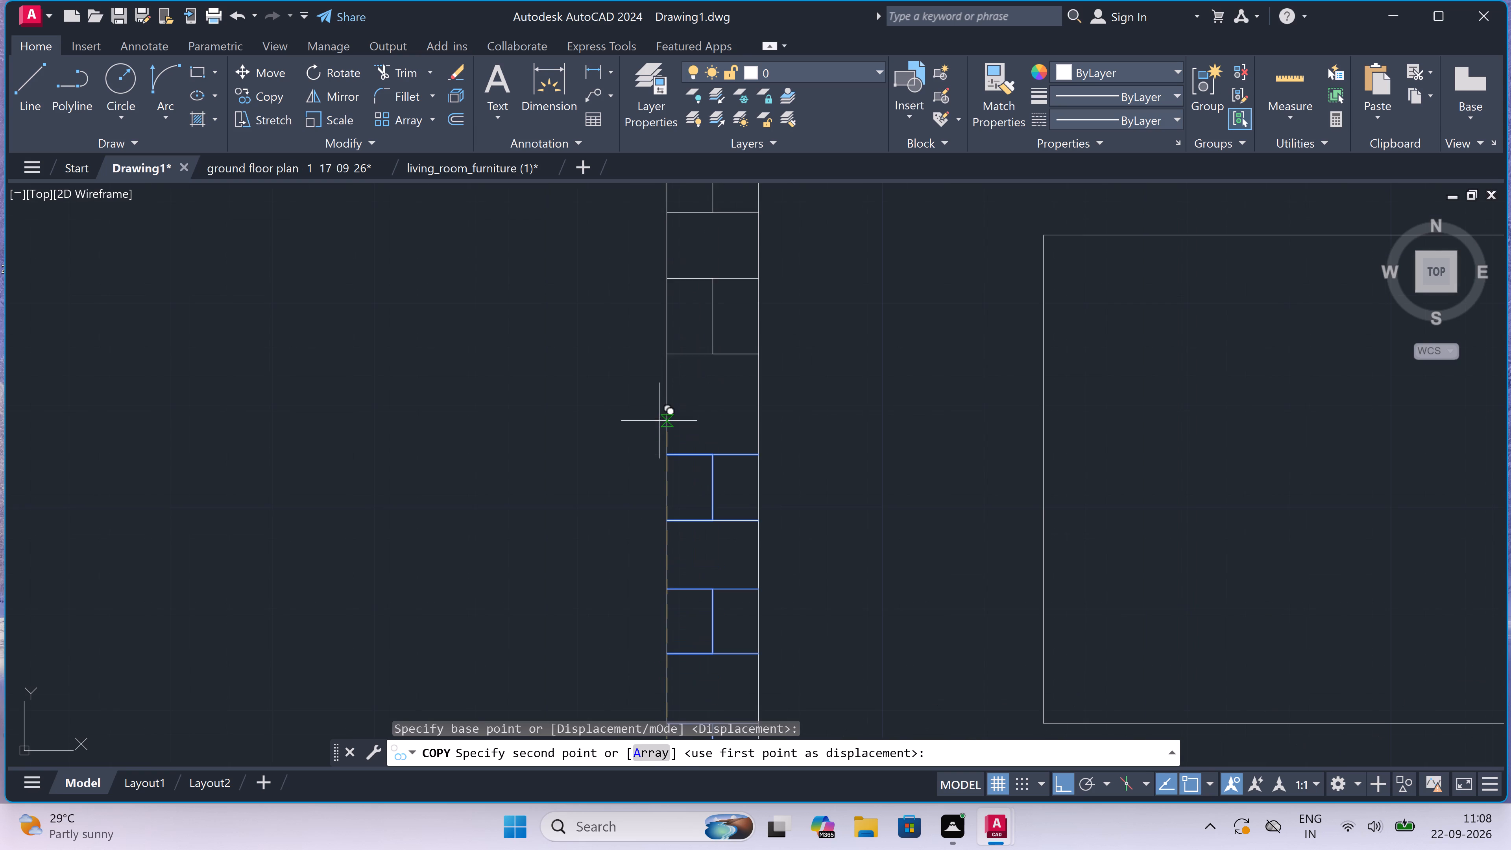
left_click(664, 446)
Place two more stacked brick pattern copies on the left outer wall, from the intermediate slab's top up to the roof slab.
scroll(664, 446, "down", 3)
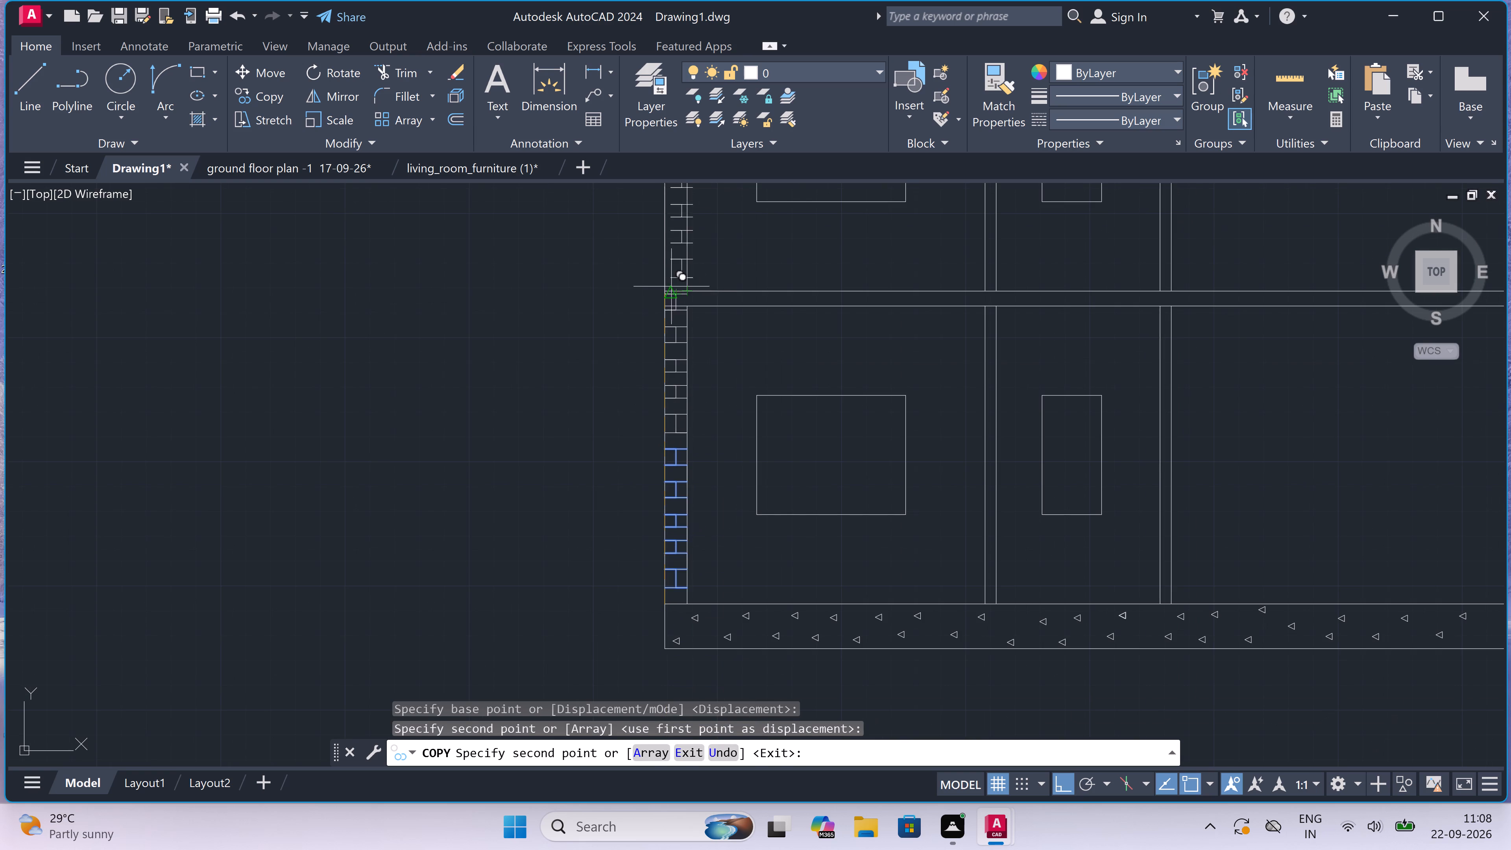
scroll(671, 286, "up", 3)
left_click(642, 304)
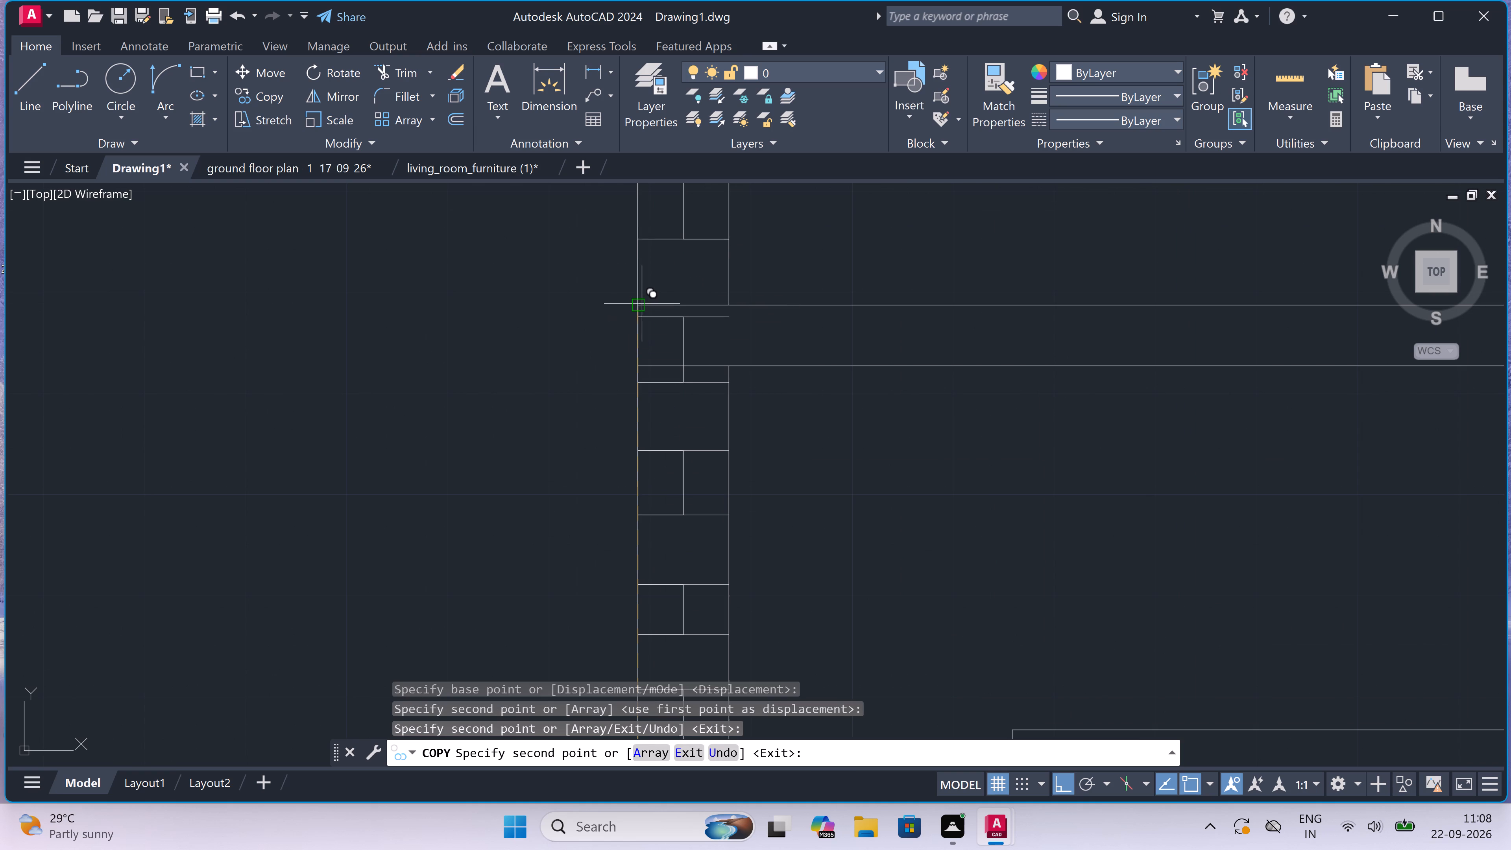
scroll(642, 305, "down", 9)
scroll(646, 281, "up", 4)
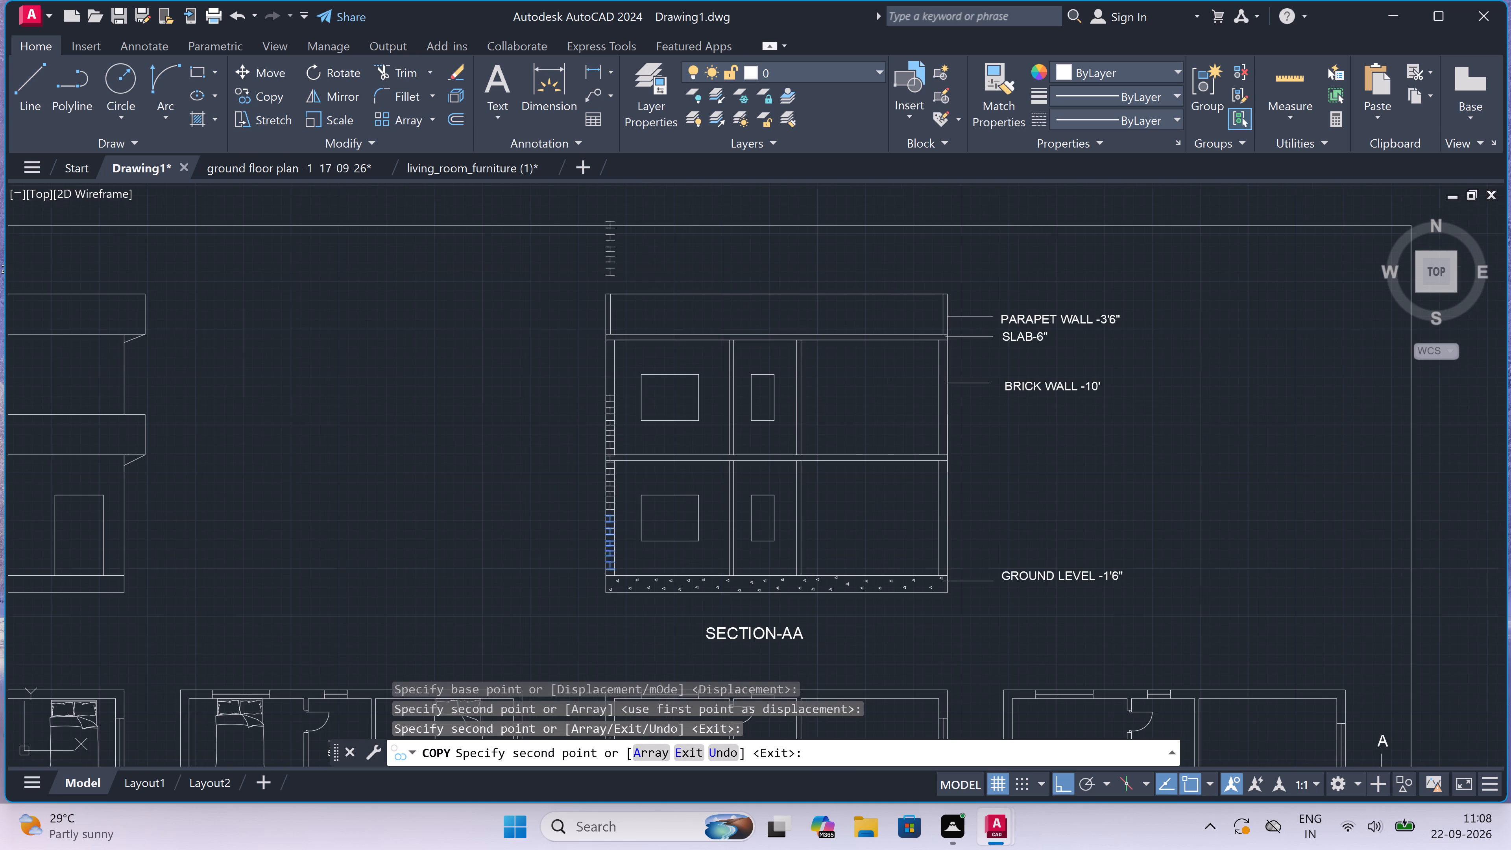
scroll(611, 391, "up", 3)
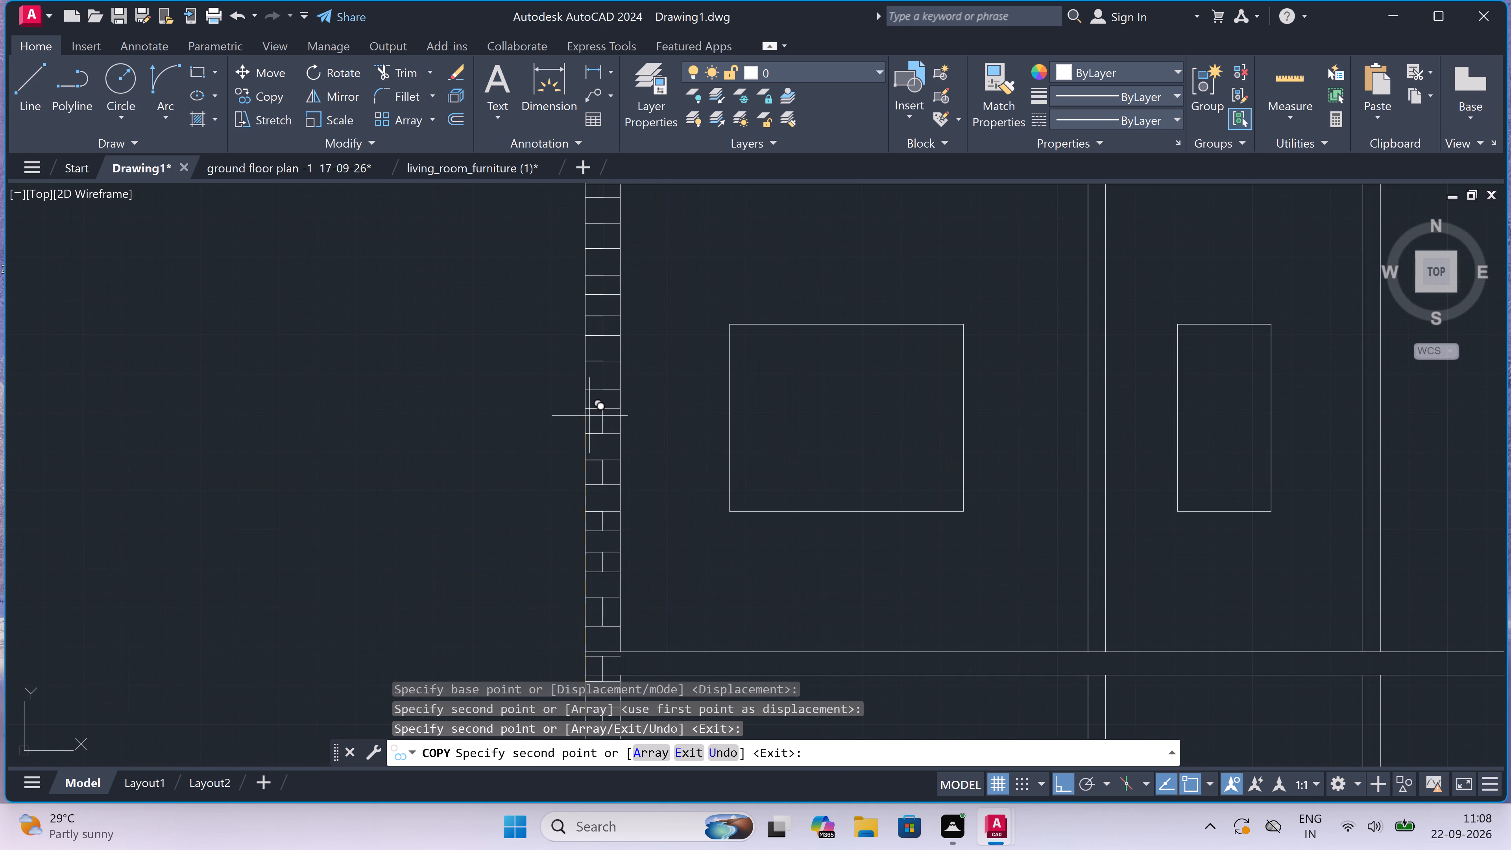
left_click(585, 406)
scroll(585, 406, "down", 2)
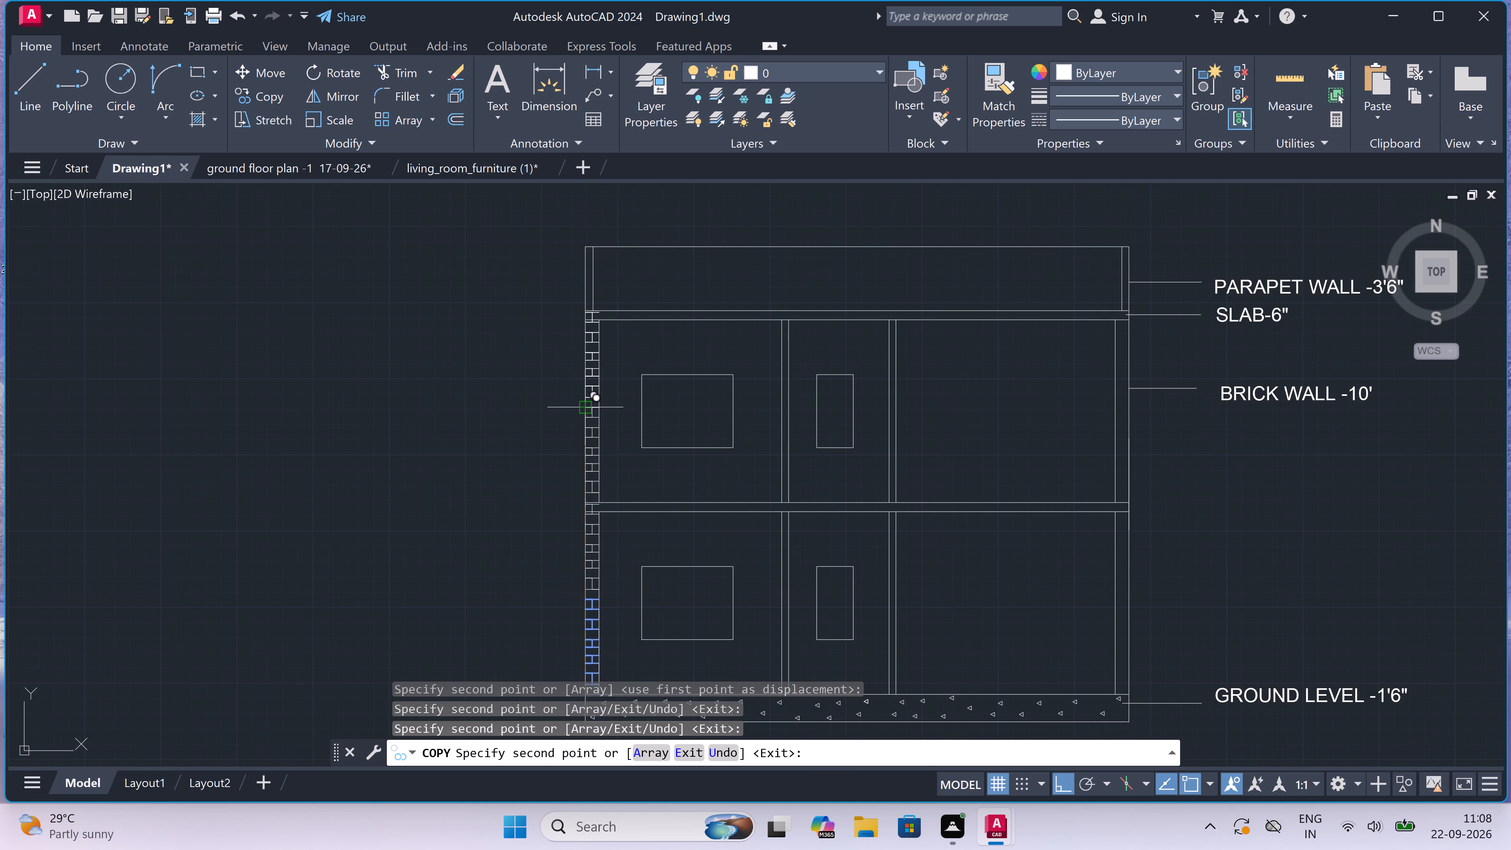
With Ortho off, place two stacked brick pattern copies on the right outer wall's ground floor, starting at its inner base corner.
key("F8")
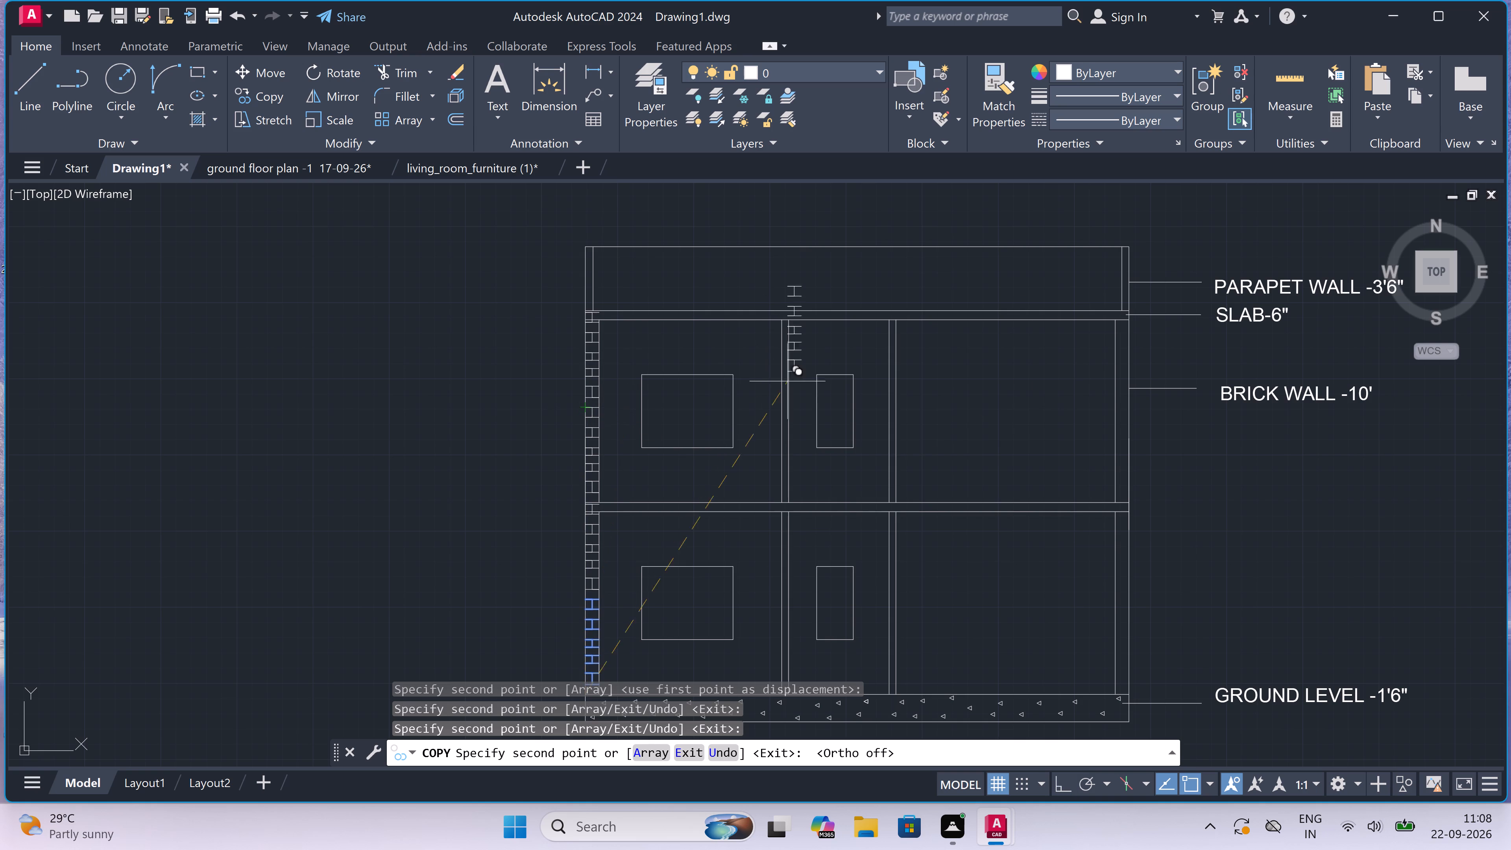
scroll(1322, 591, "down", 2)
scroll(1235, 654, "up", 2)
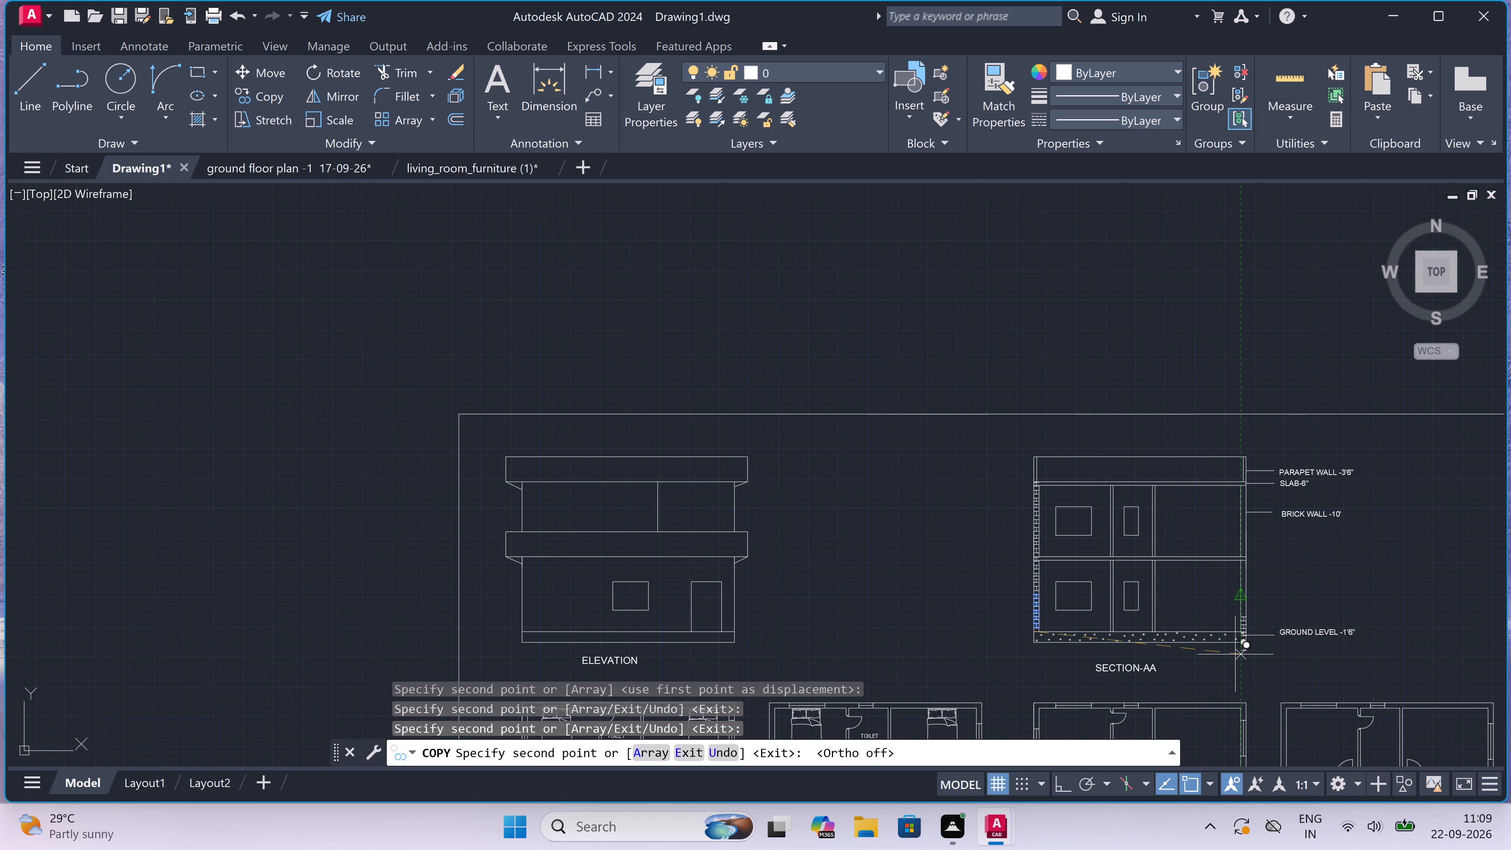
scroll(1252, 599, "up", 3)
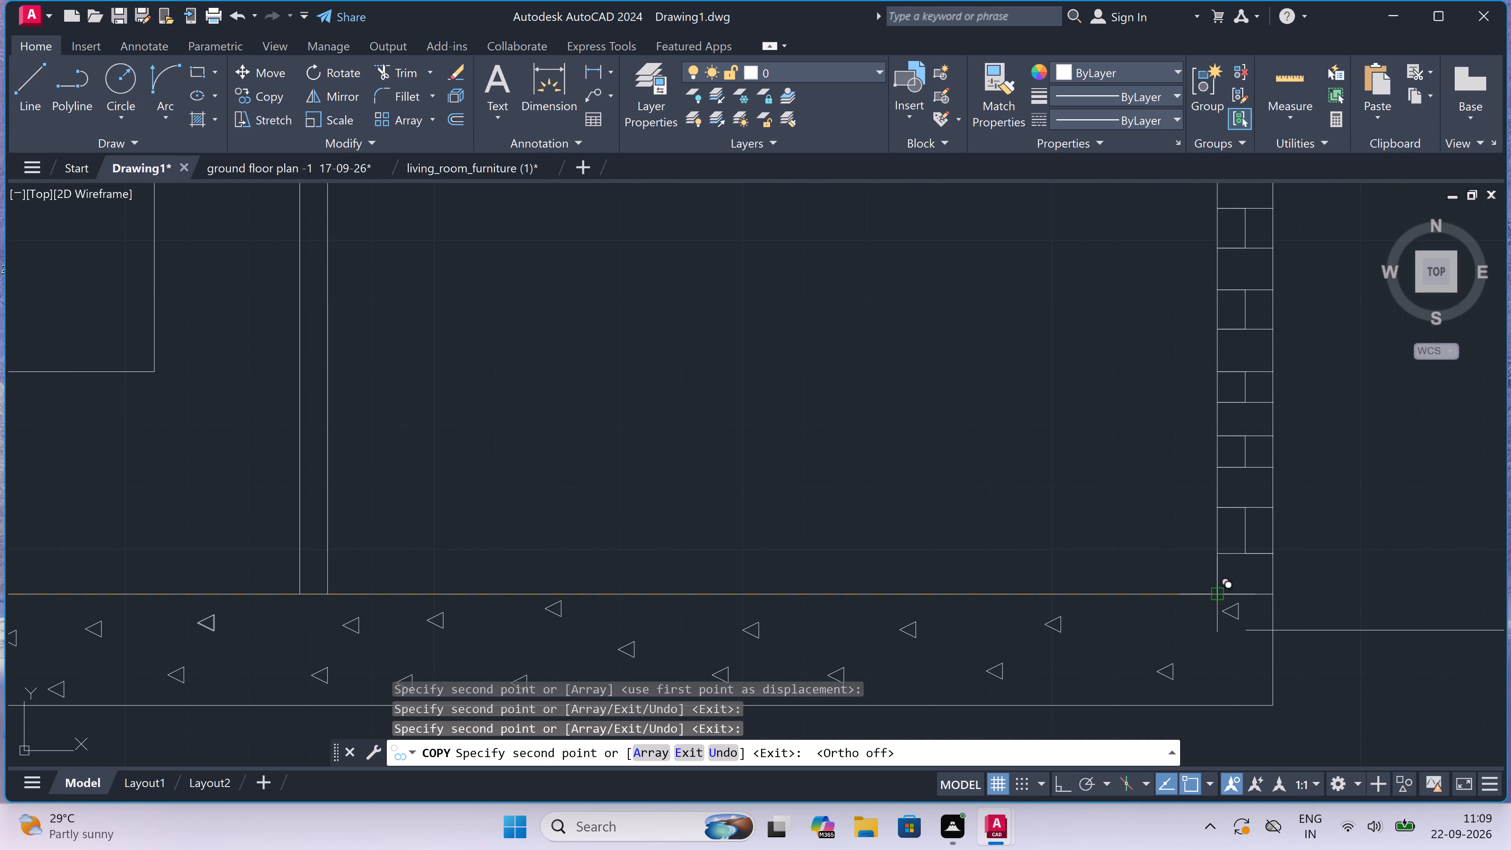
left_click(1223, 598)
scroll(1221, 598, "down", 3)
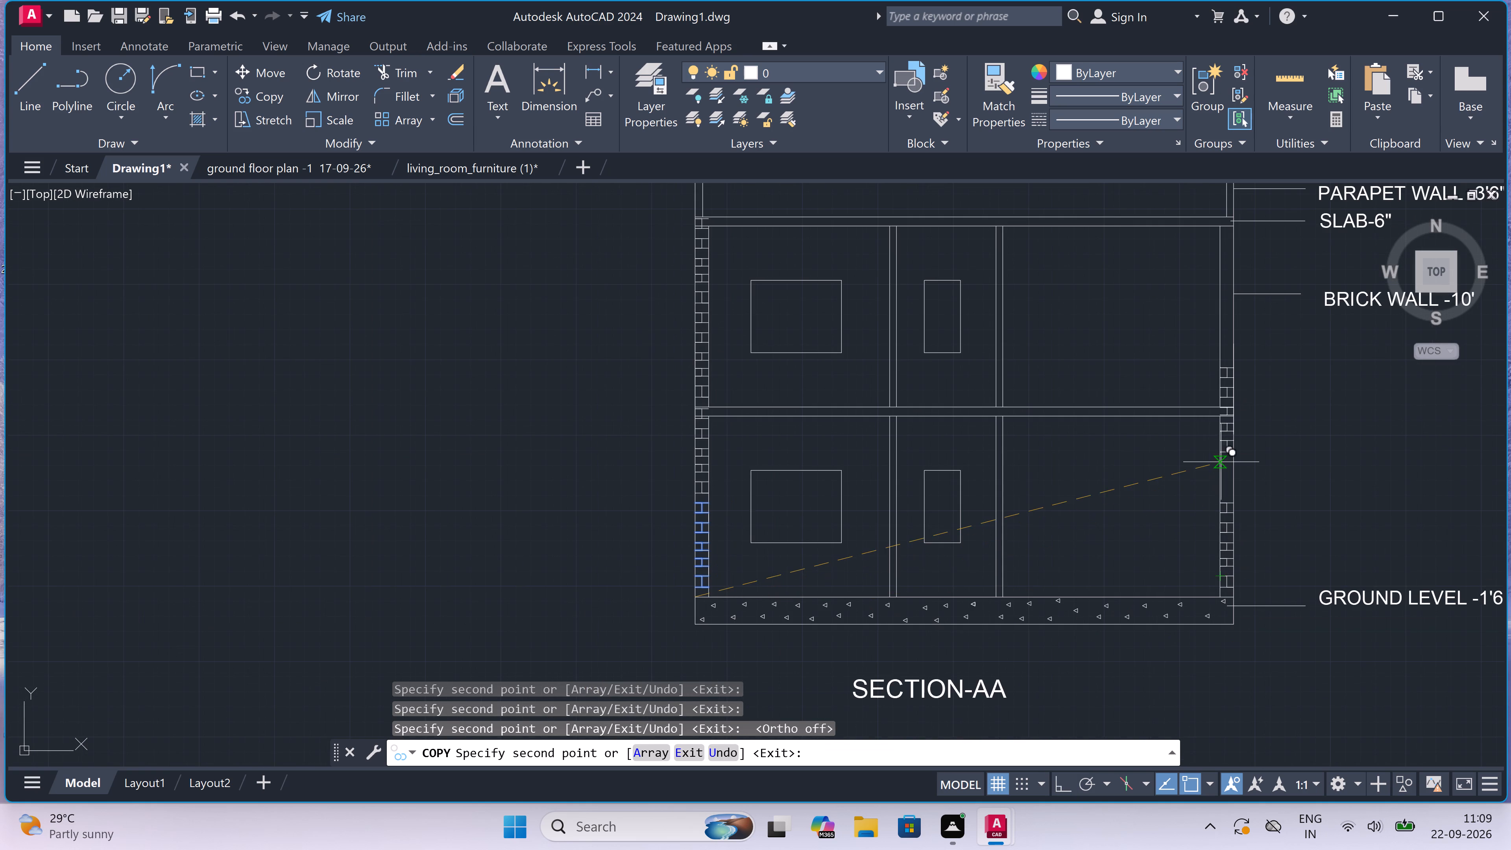
scroll(1222, 462, "up", 2)
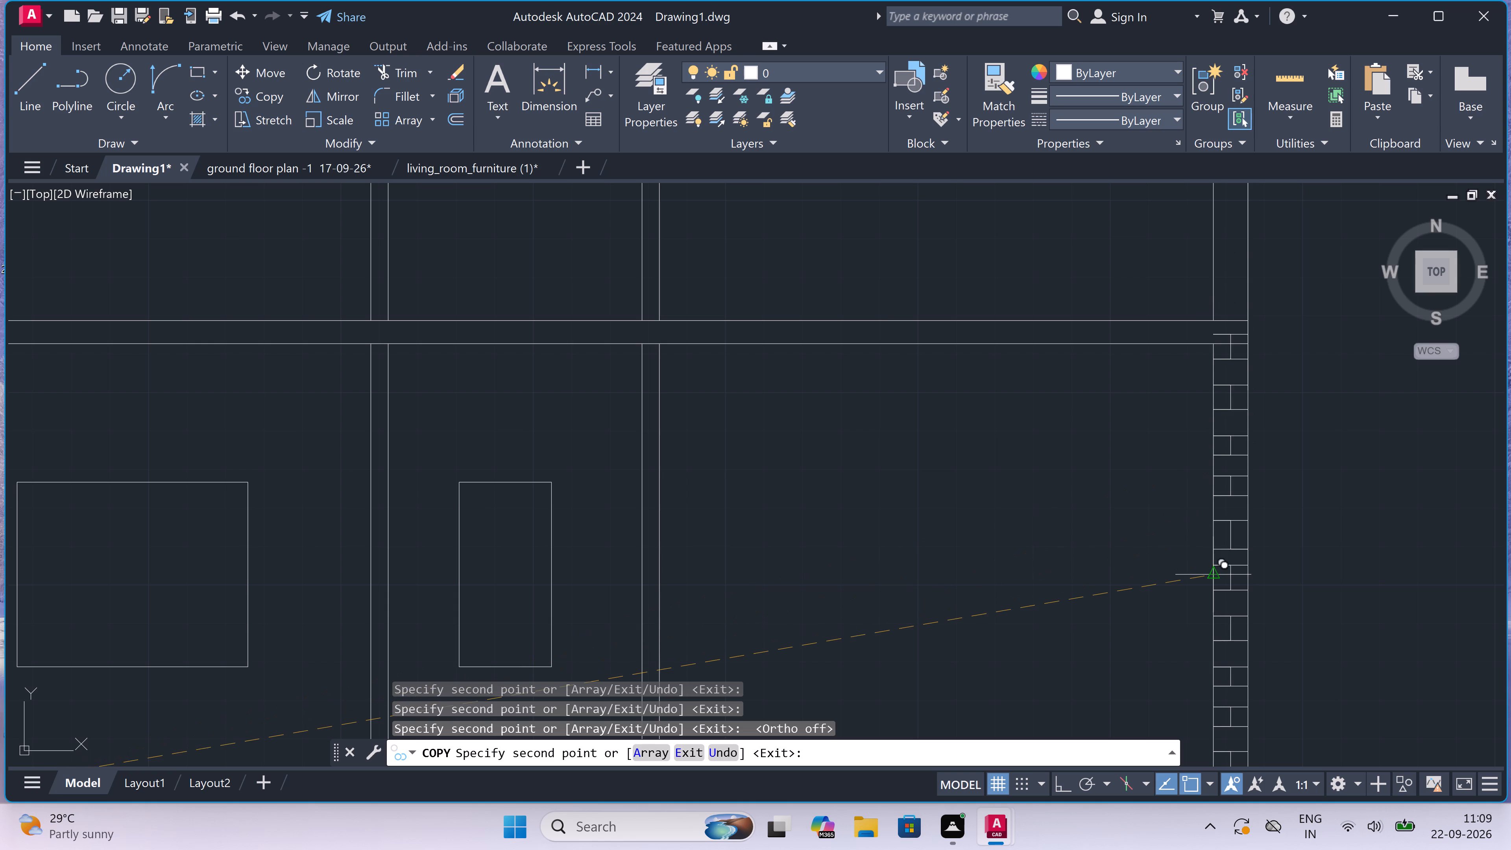
scroll(1218, 568, "up", 4)
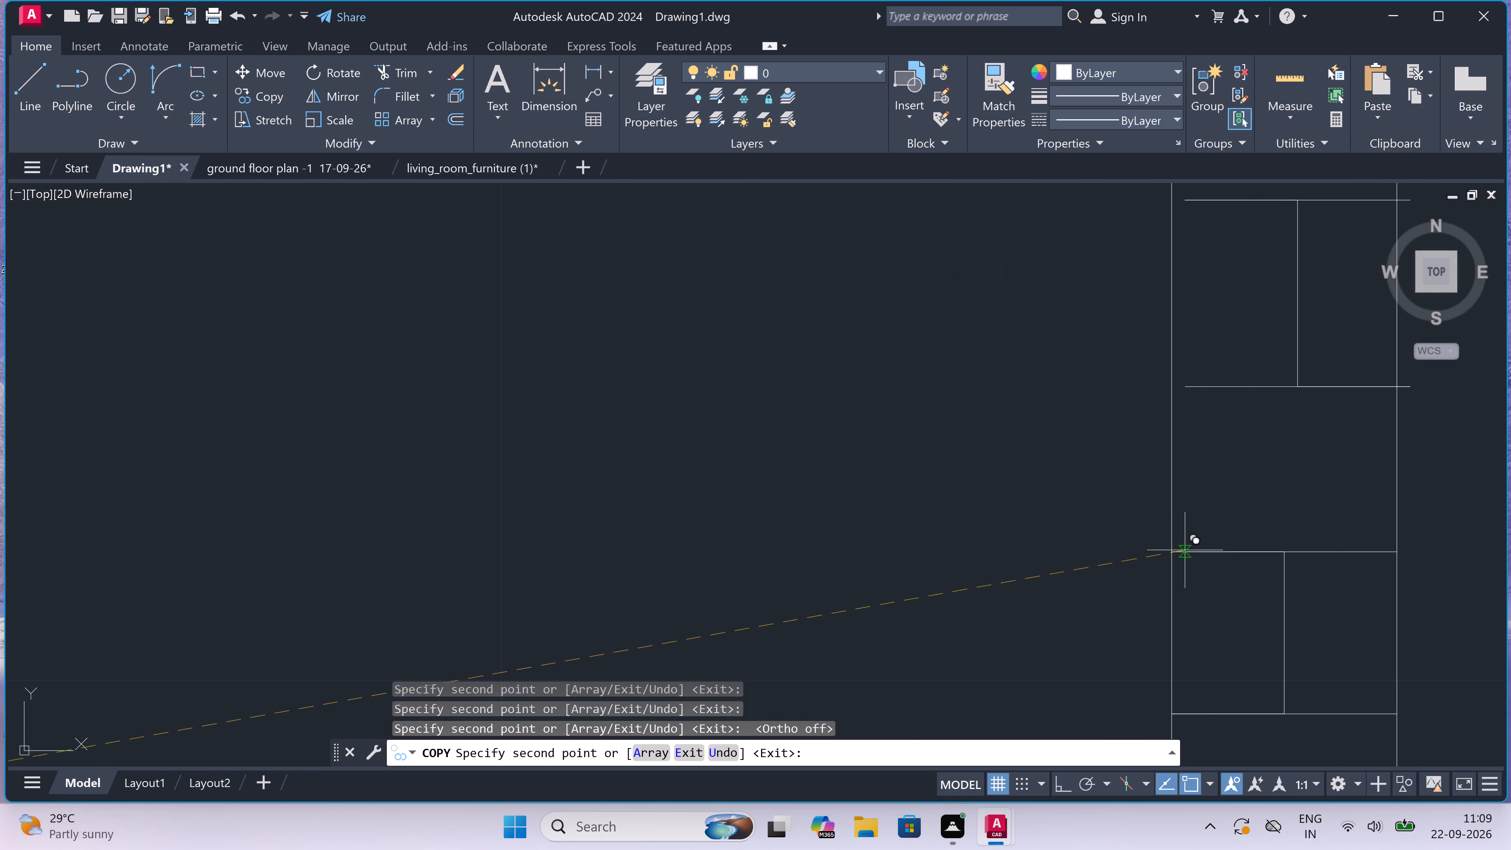
left_click(1170, 551)
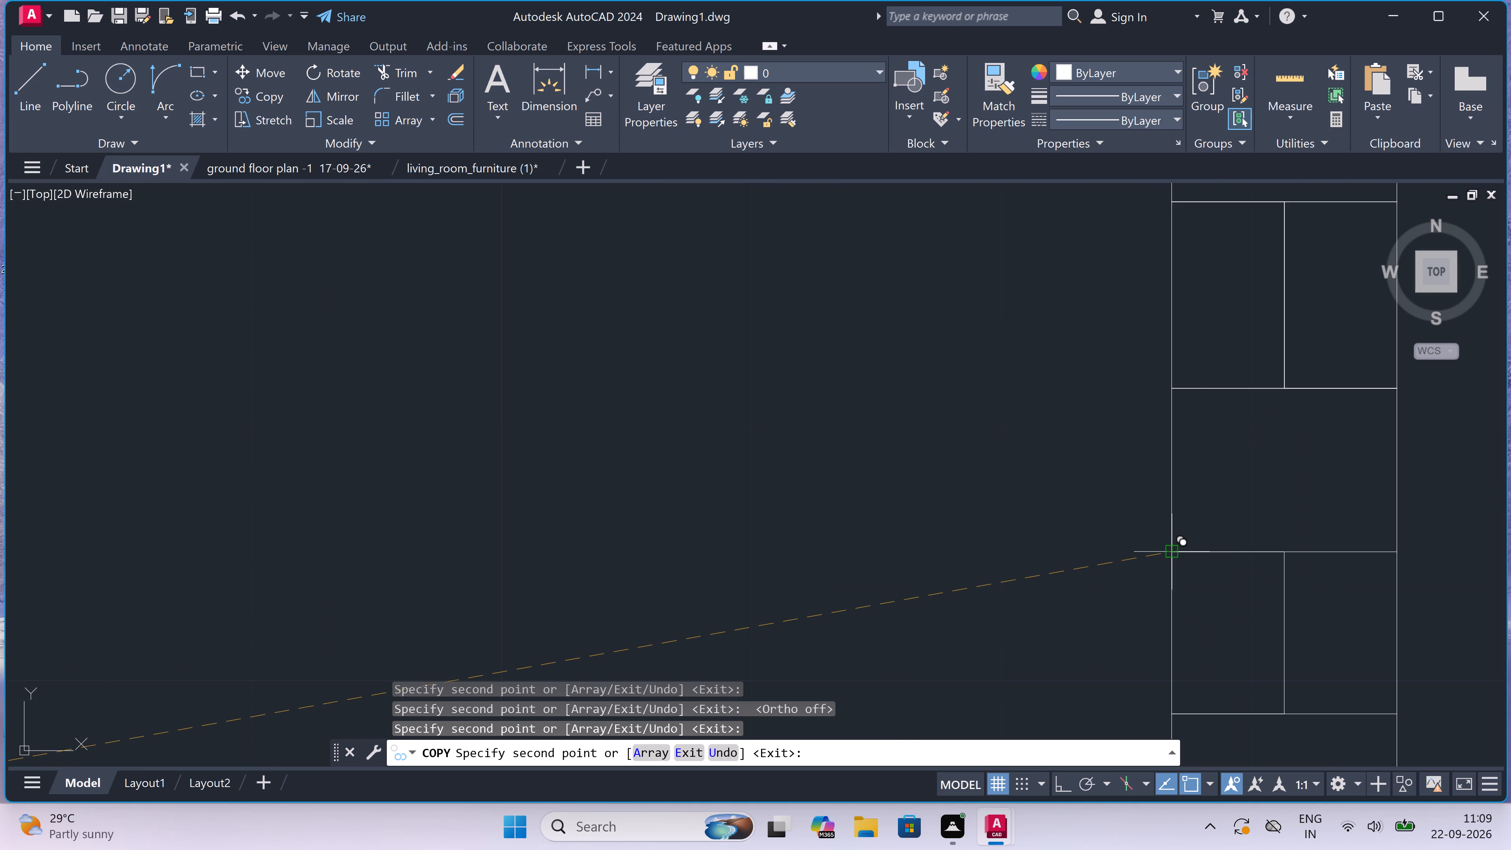
Place two stacked brick pattern copies on the right outer wall's first floor, starting at the intermediate slab's top, and finish copying.
scroll(1115, 589, "down", 5)
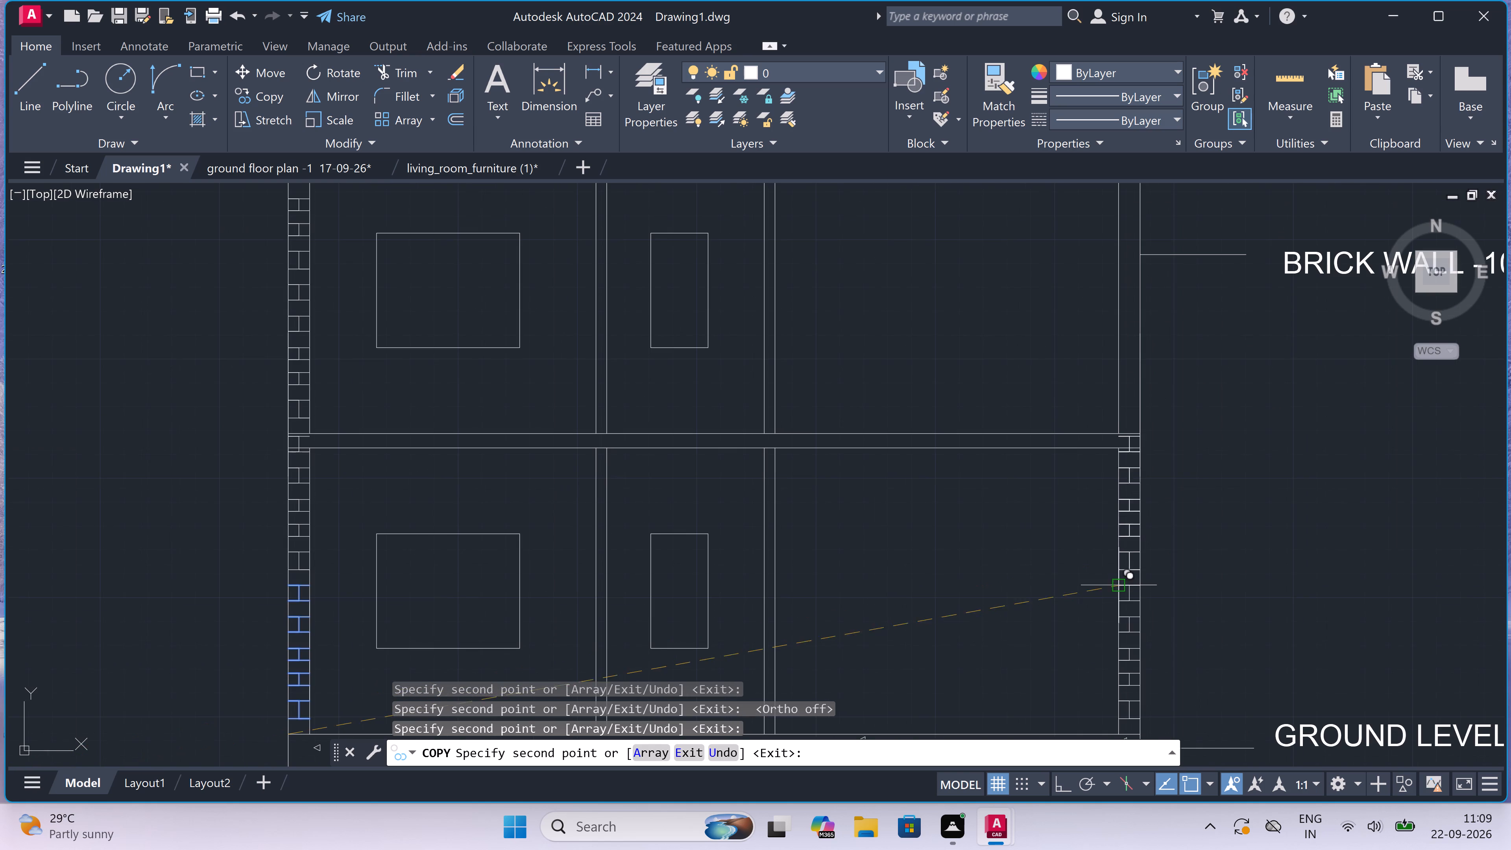
scroll(1125, 448, "up", 3)
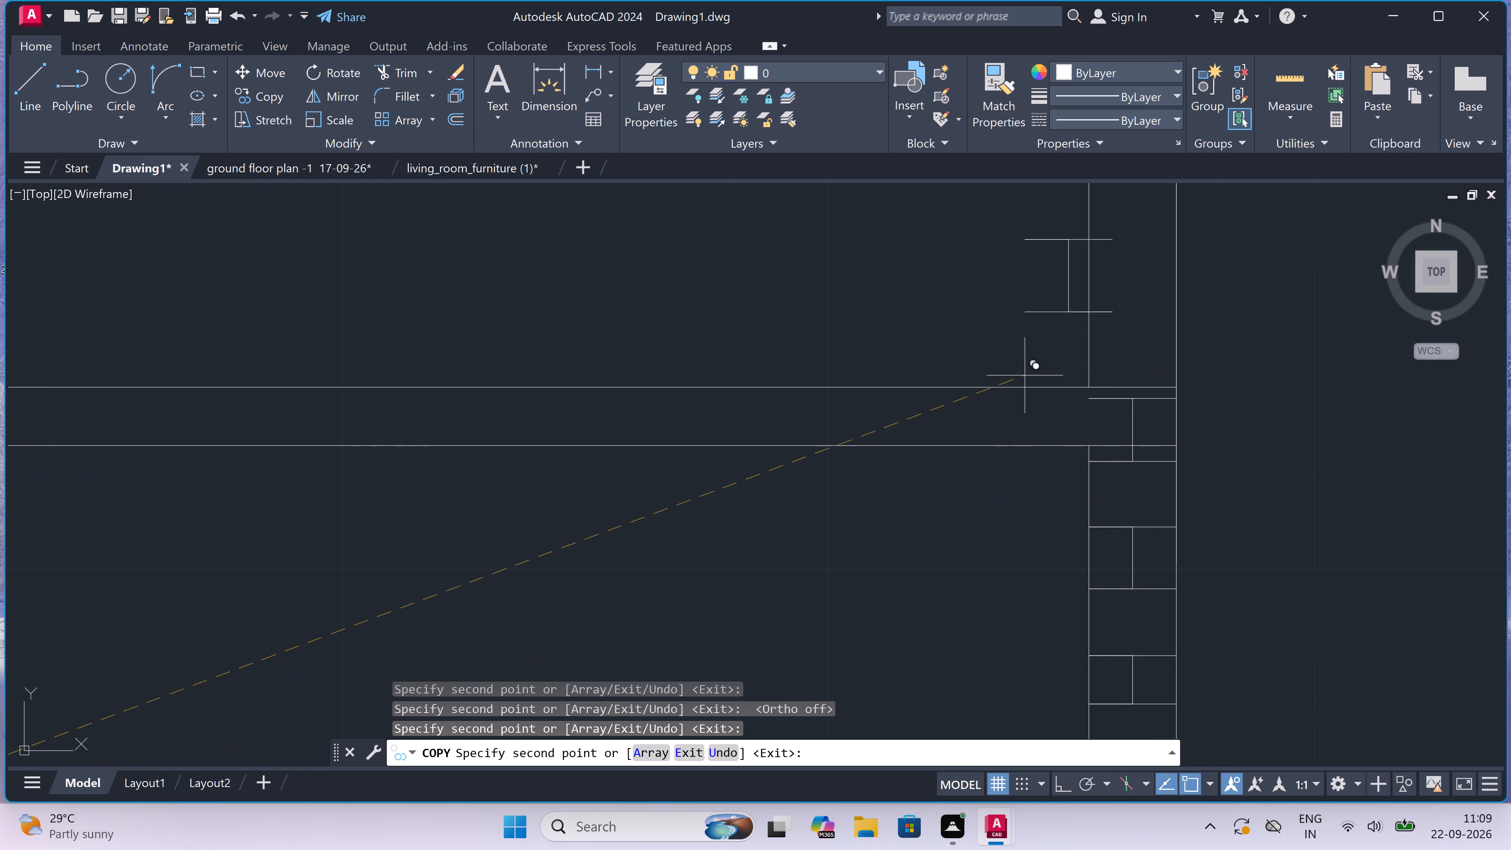
left_click(1089, 386)
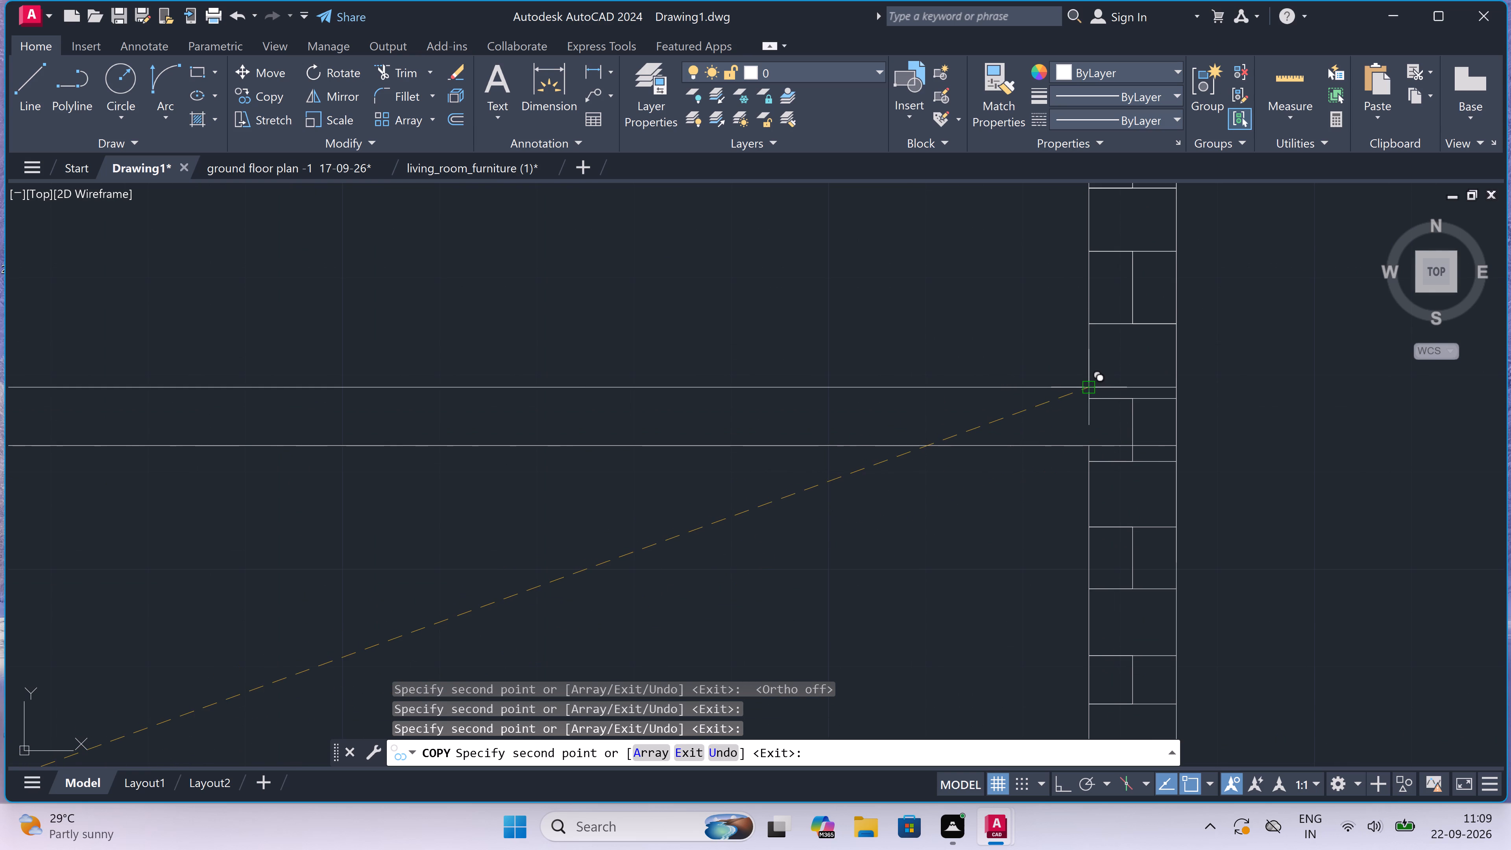
scroll(1087, 388, "down", 6)
scroll(1086, 344, "up", 3)
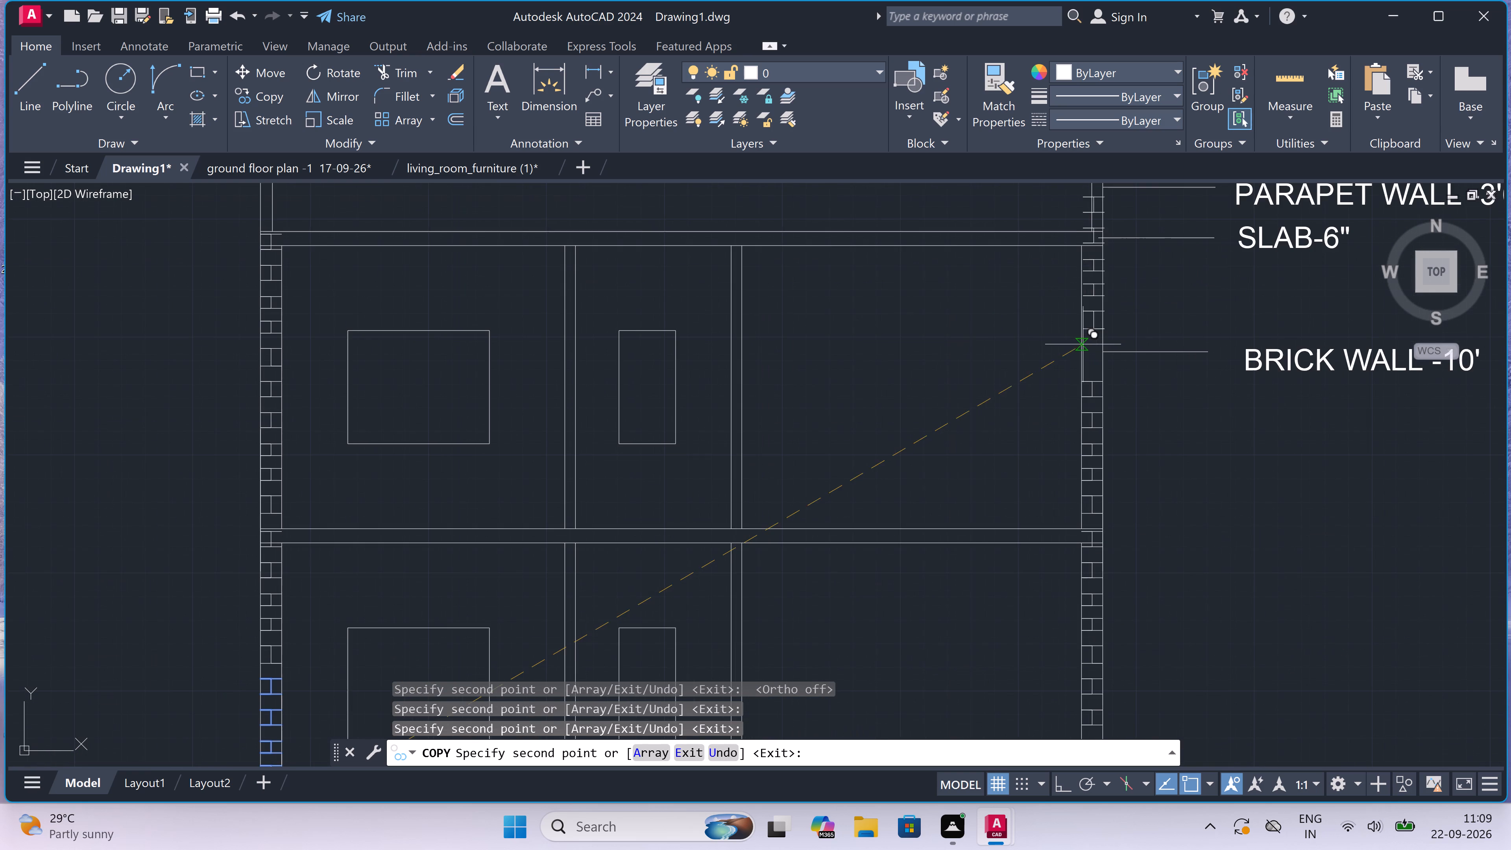
left_click(1081, 381)
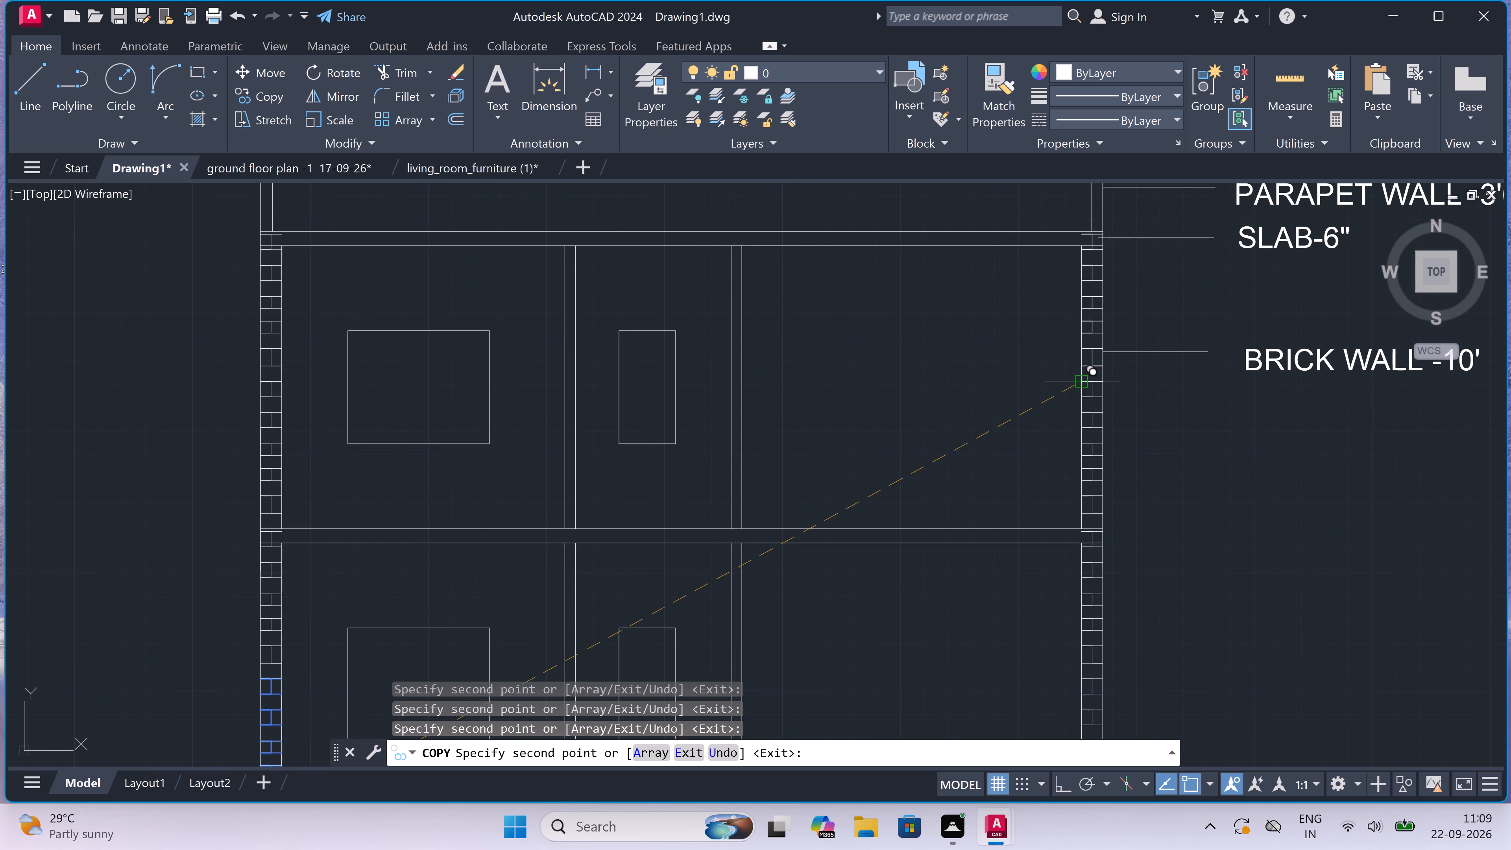
key("Escape")
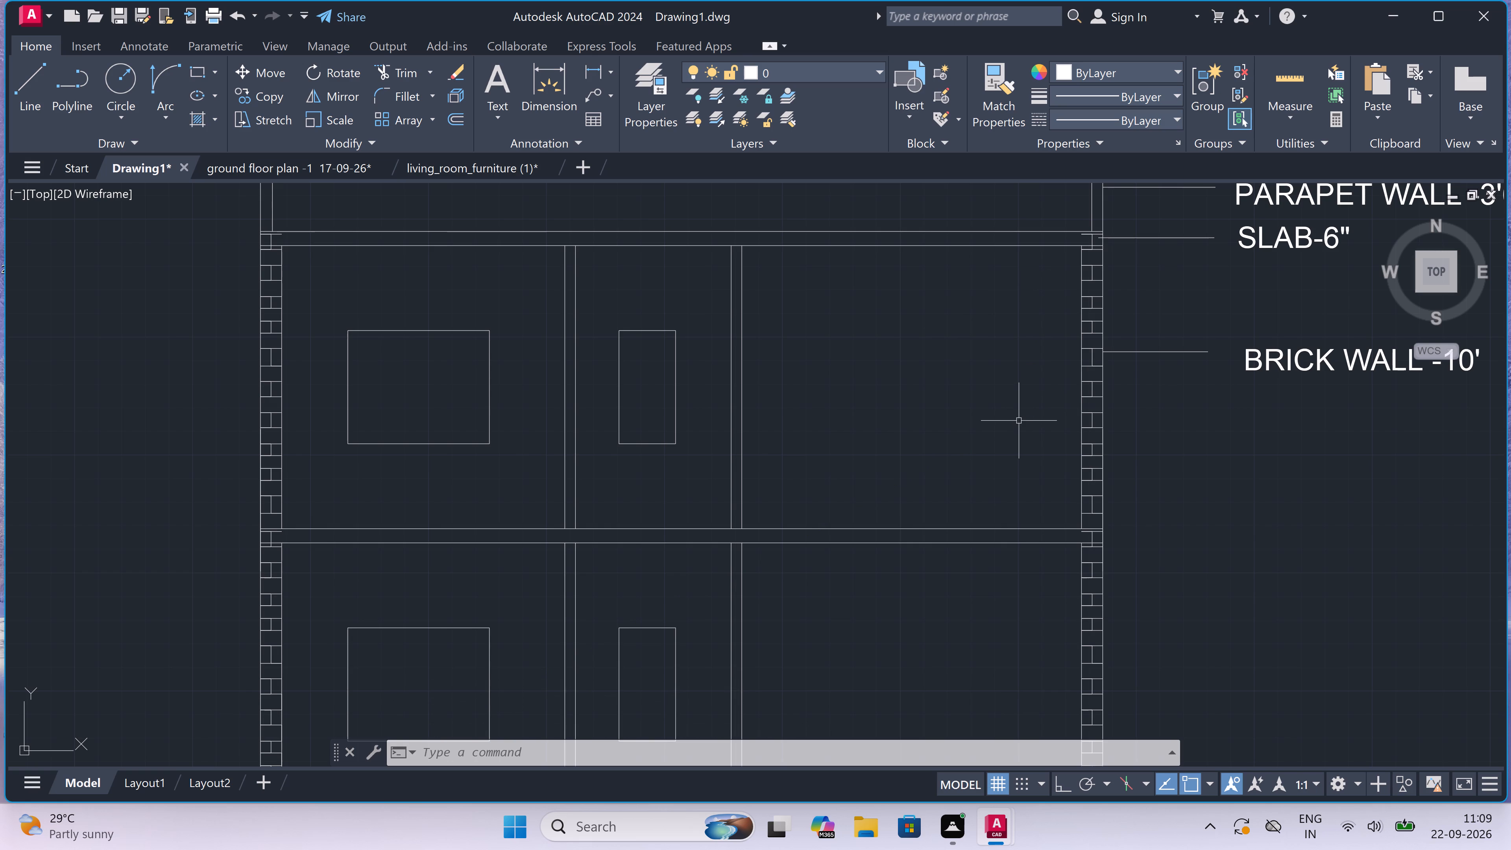
Trim away the vertical and horizontal brick joints that run inside the roof slab at the right outer wall.
type("TR")
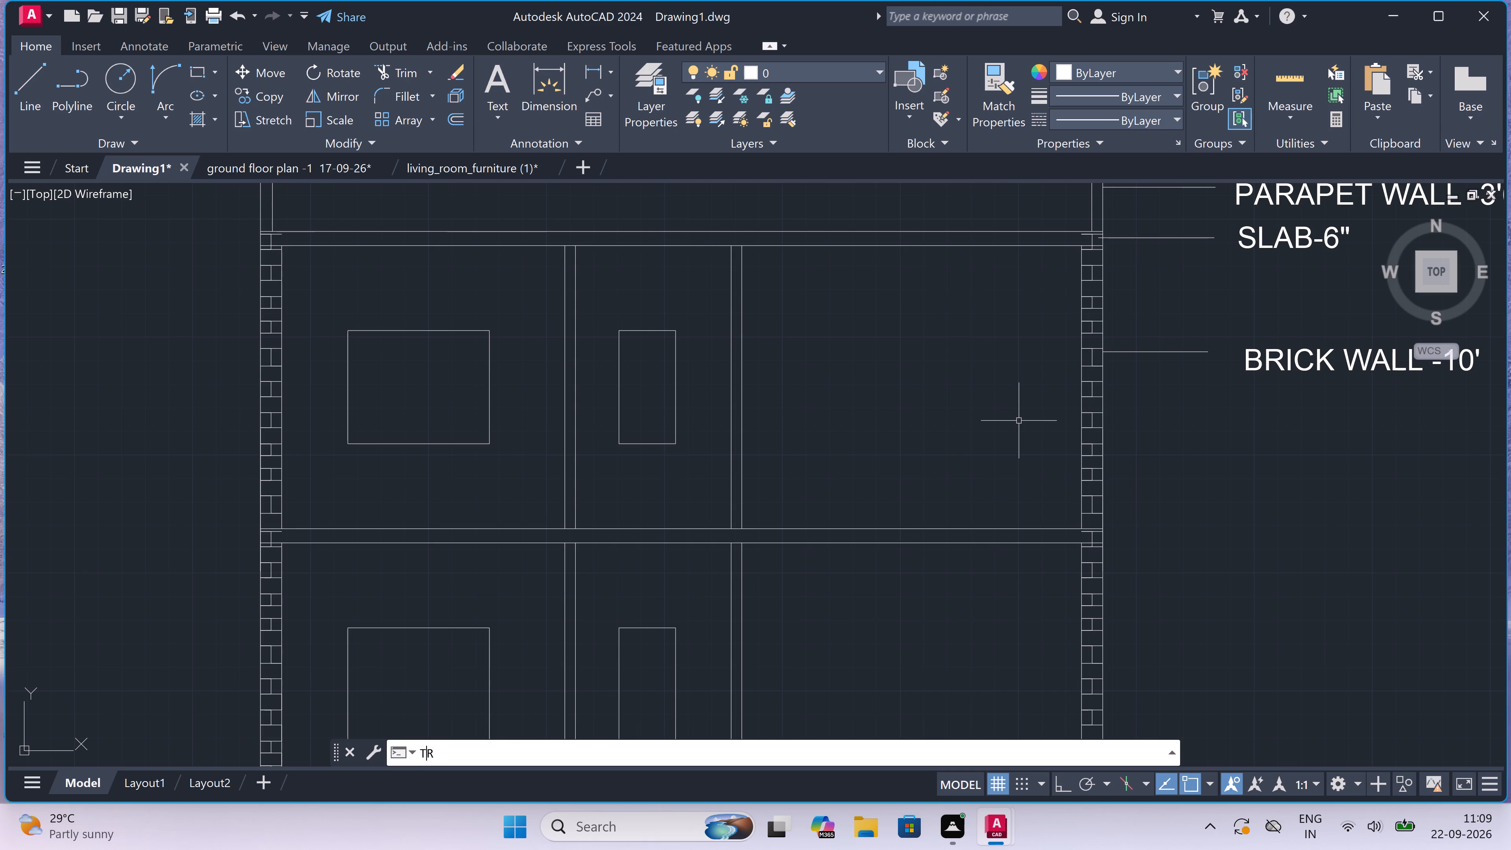
key("space")
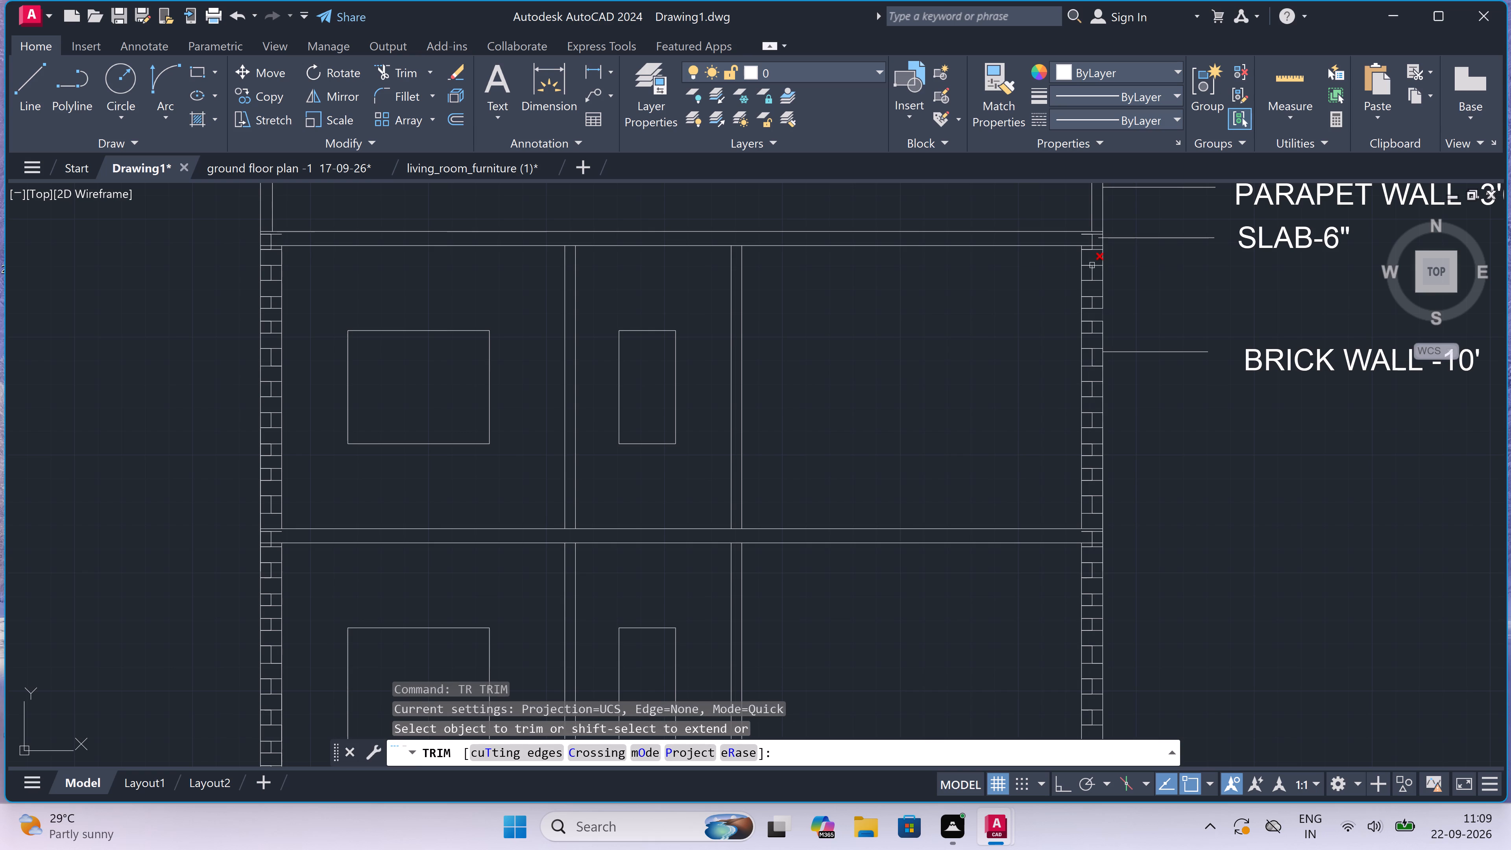
scroll(1092, 234, "up", 4)
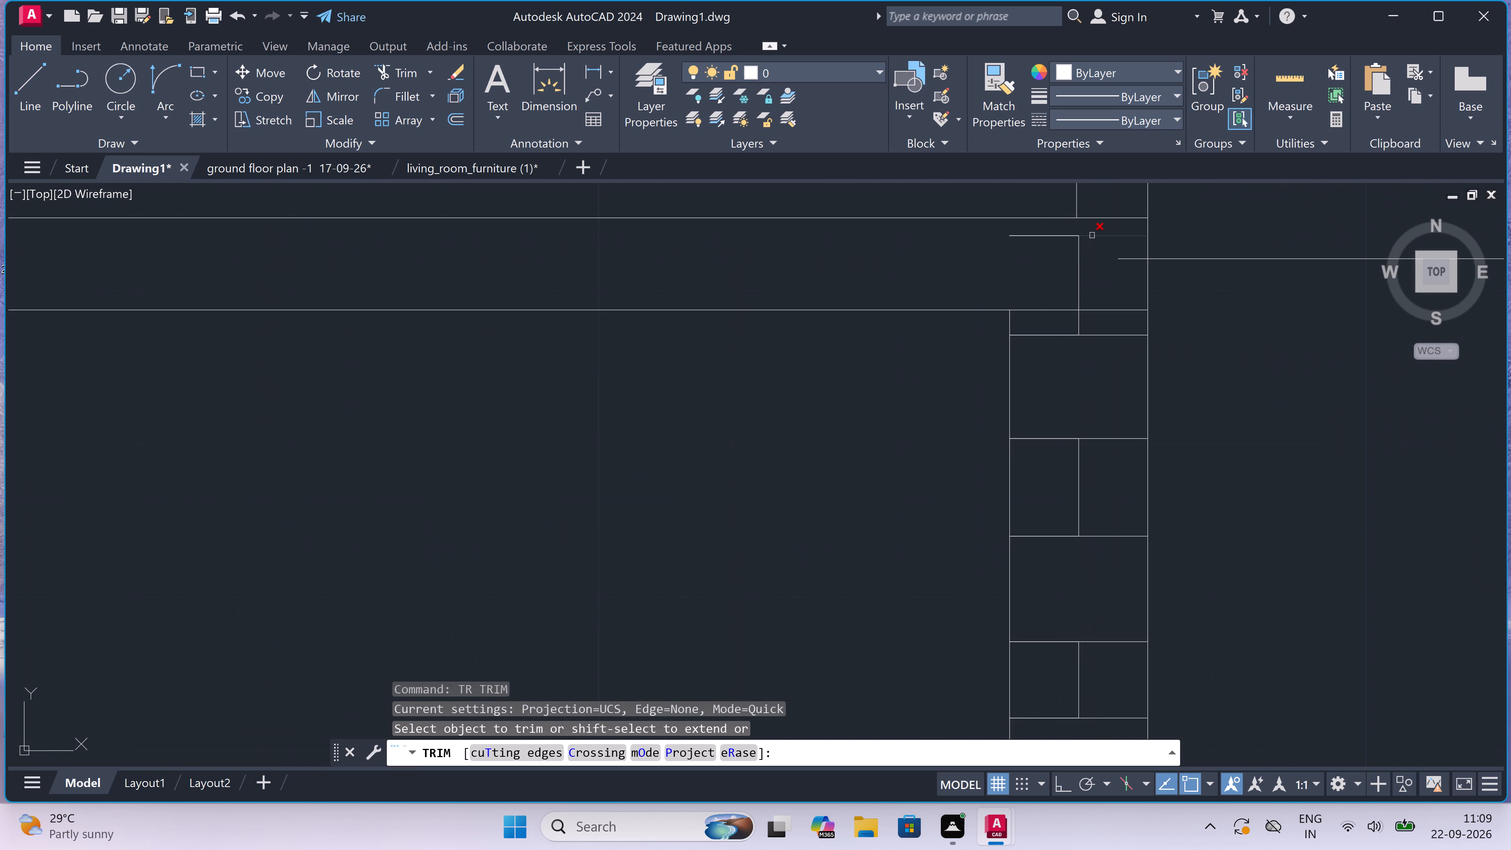
left_click(1082, 264)
left_click(950, 297)
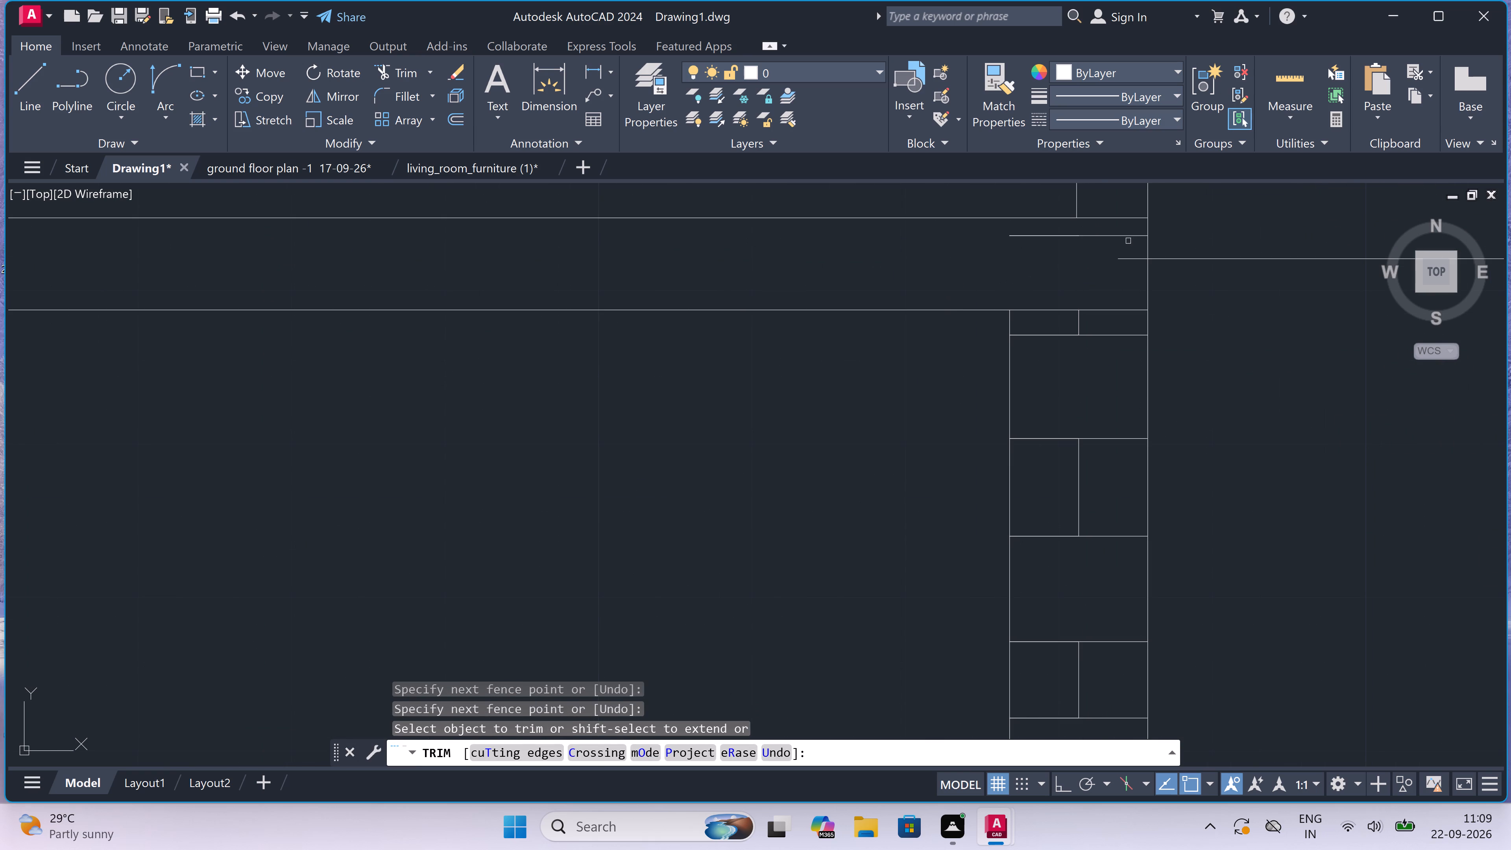
left_click(1123, 233)
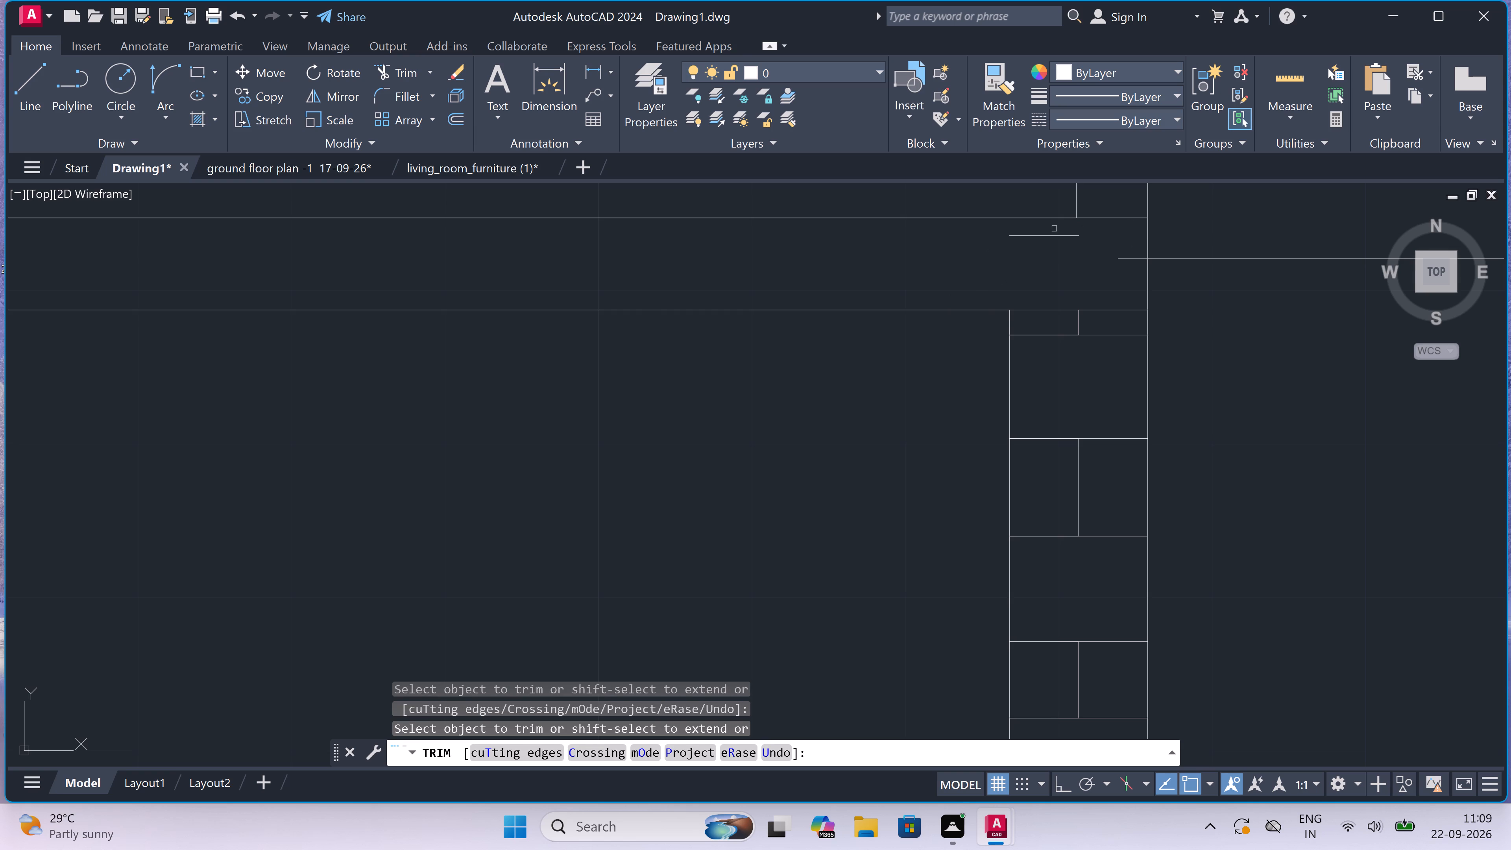
left_click_drag(1052, 231, 1047, 240)
left_click(1036, 259)
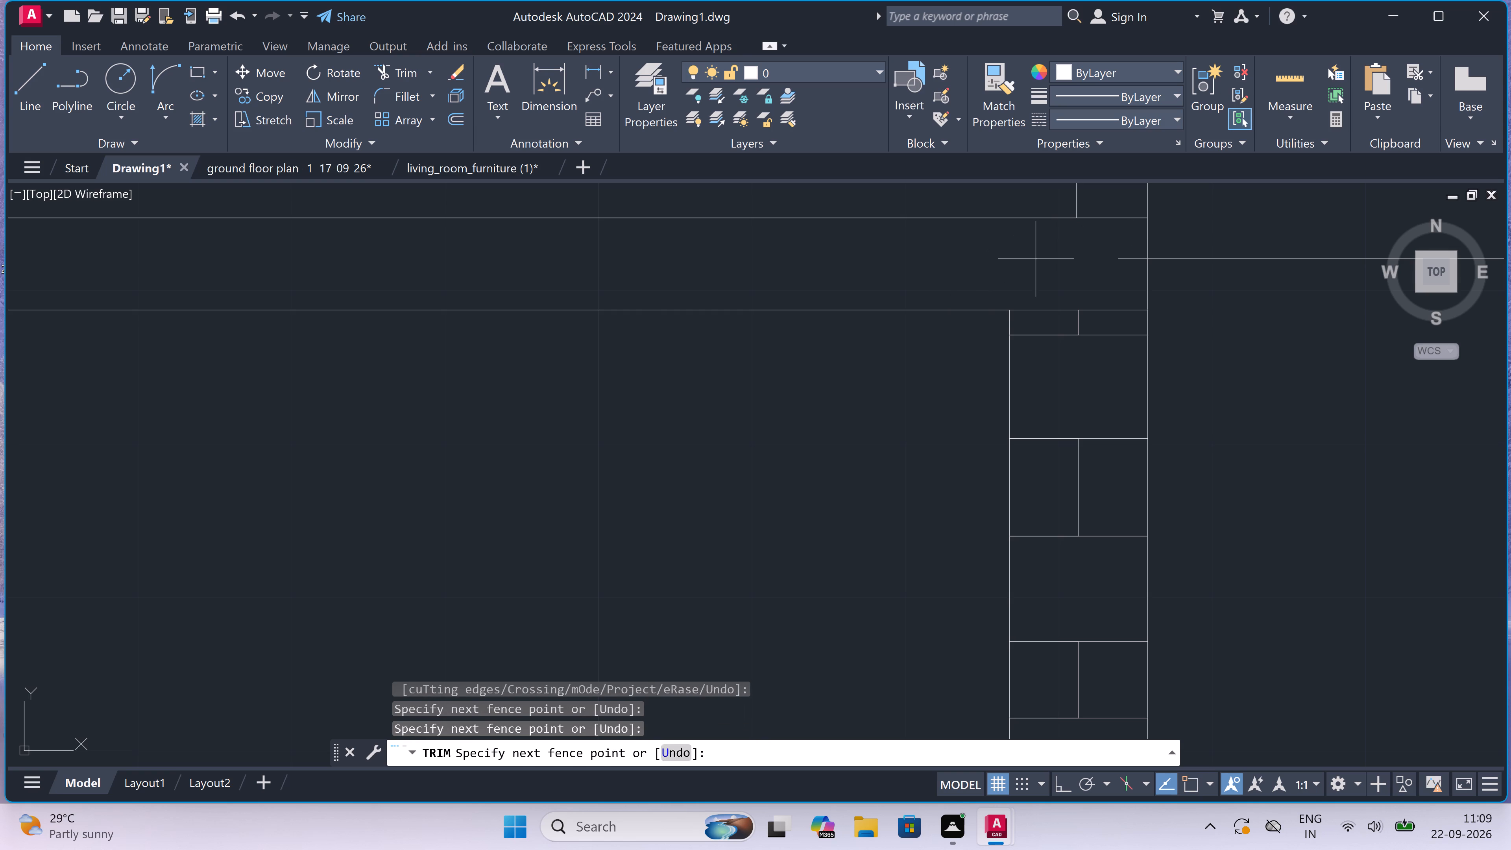
scroll(965, 277, "down", 1)
left_click(967, 274)
scroll(967, 273, "down", 5)
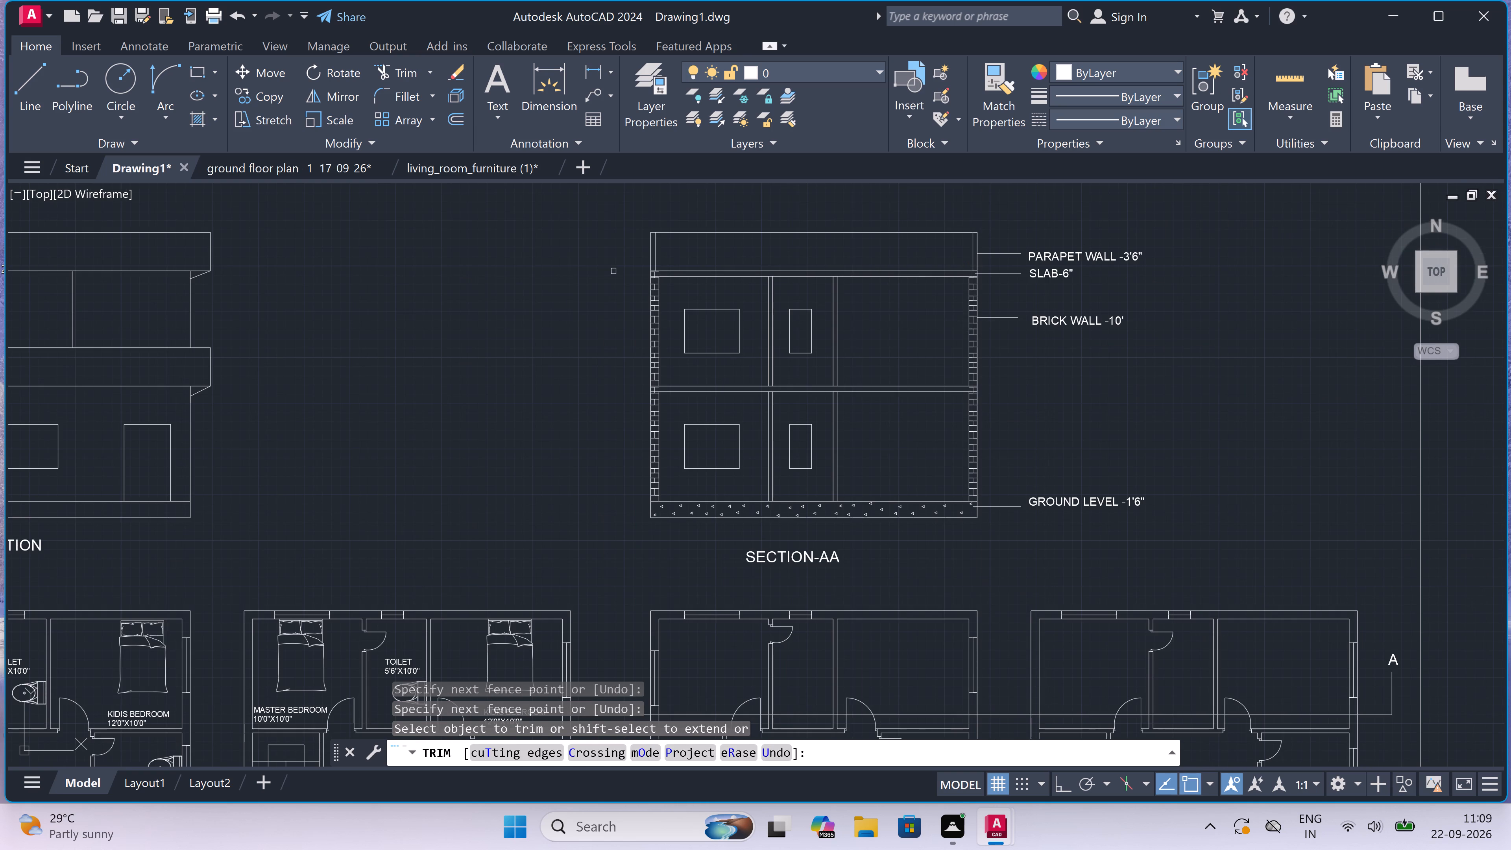
Trim away the vertical and horizontal brick joints that run inside the roof slab at Section-AA's left outer wall.
scroll(644, 278, "up", 5)
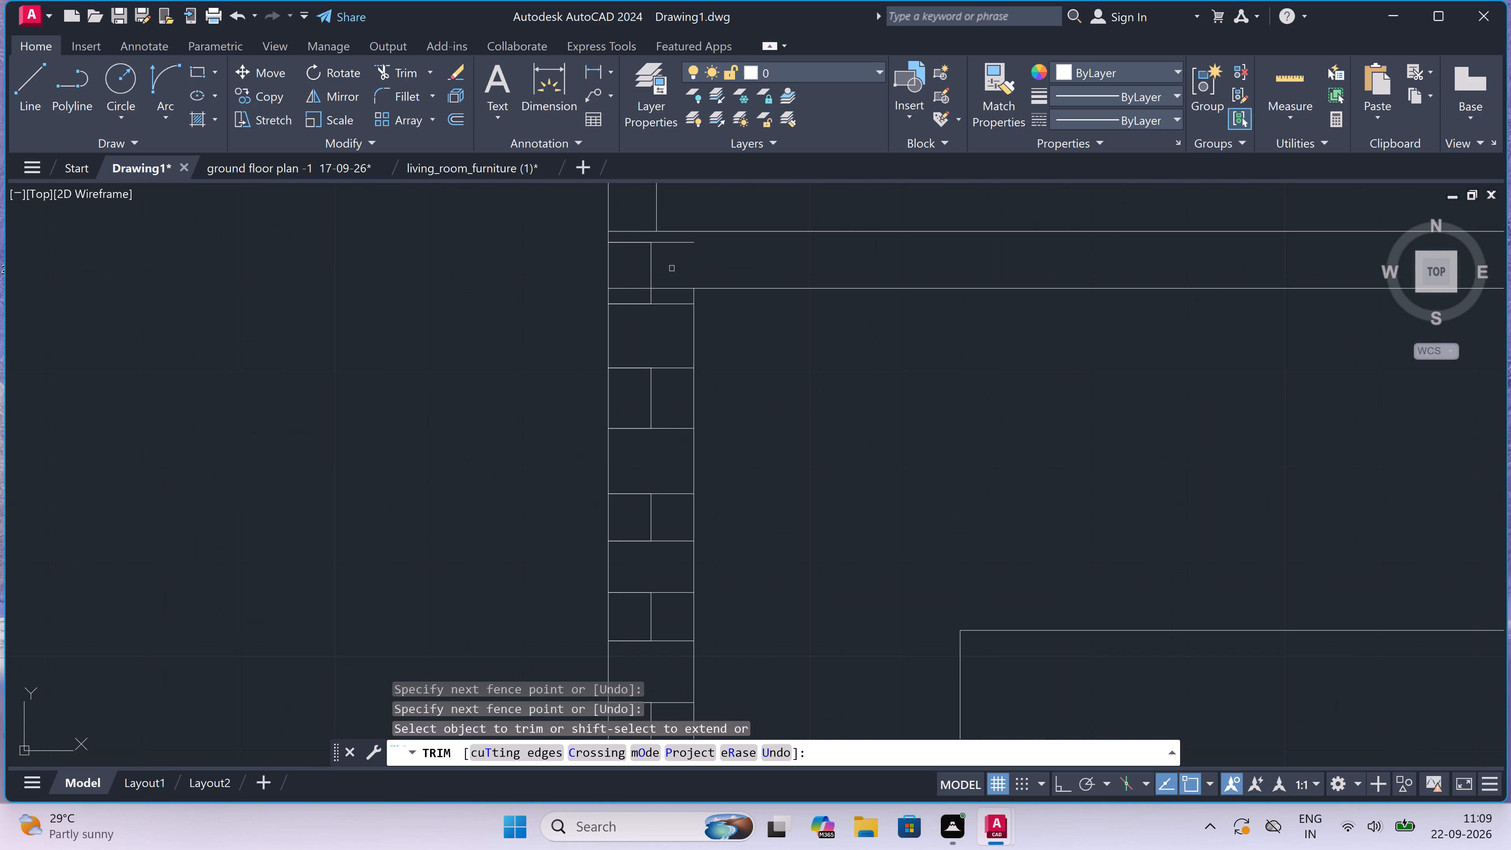
left_click(630, 264)
left_click(687, 270)
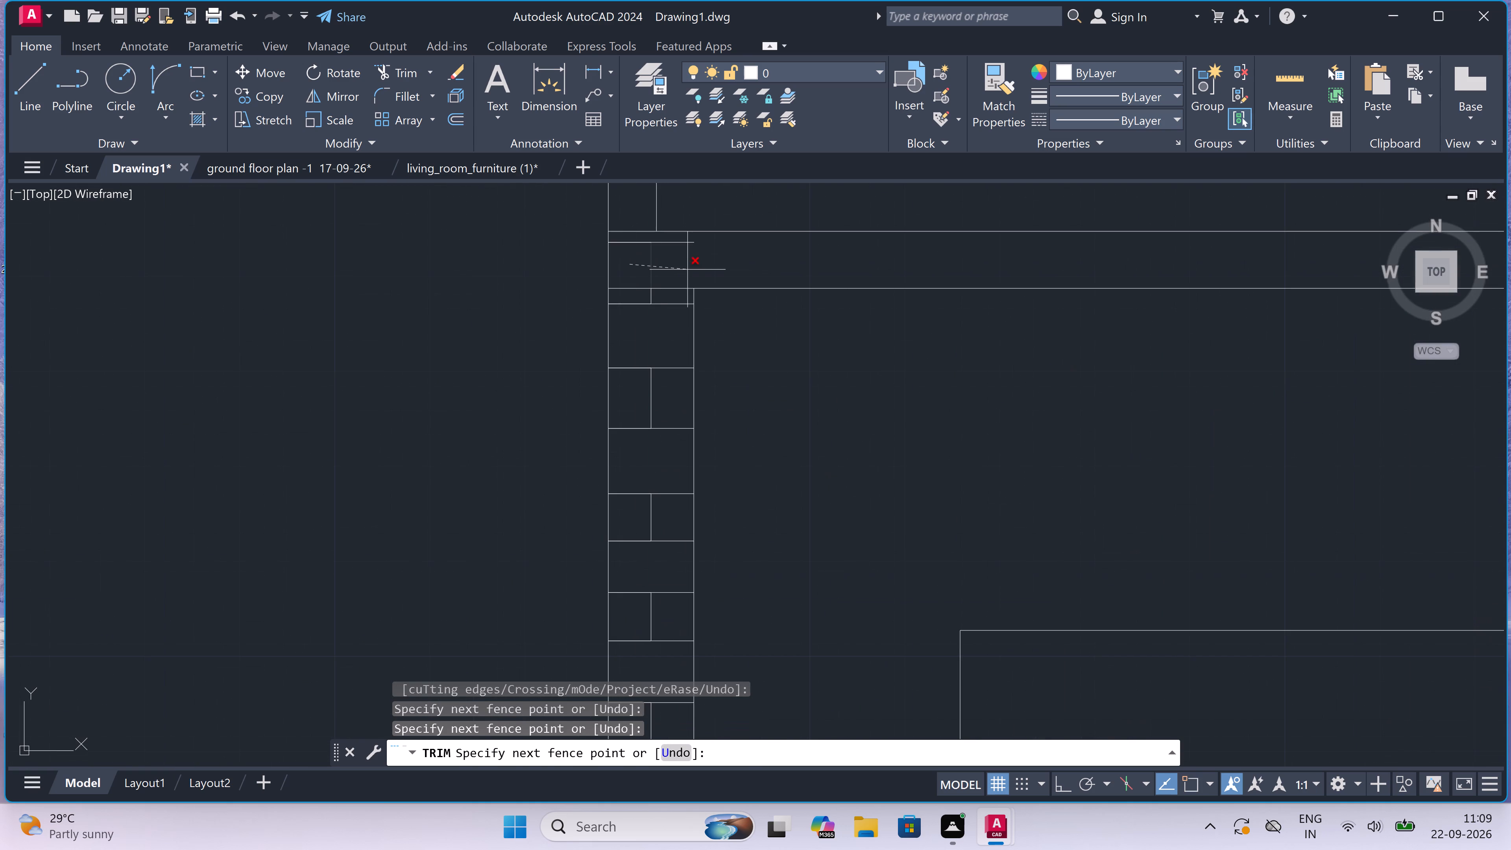
left_click(658, 244)
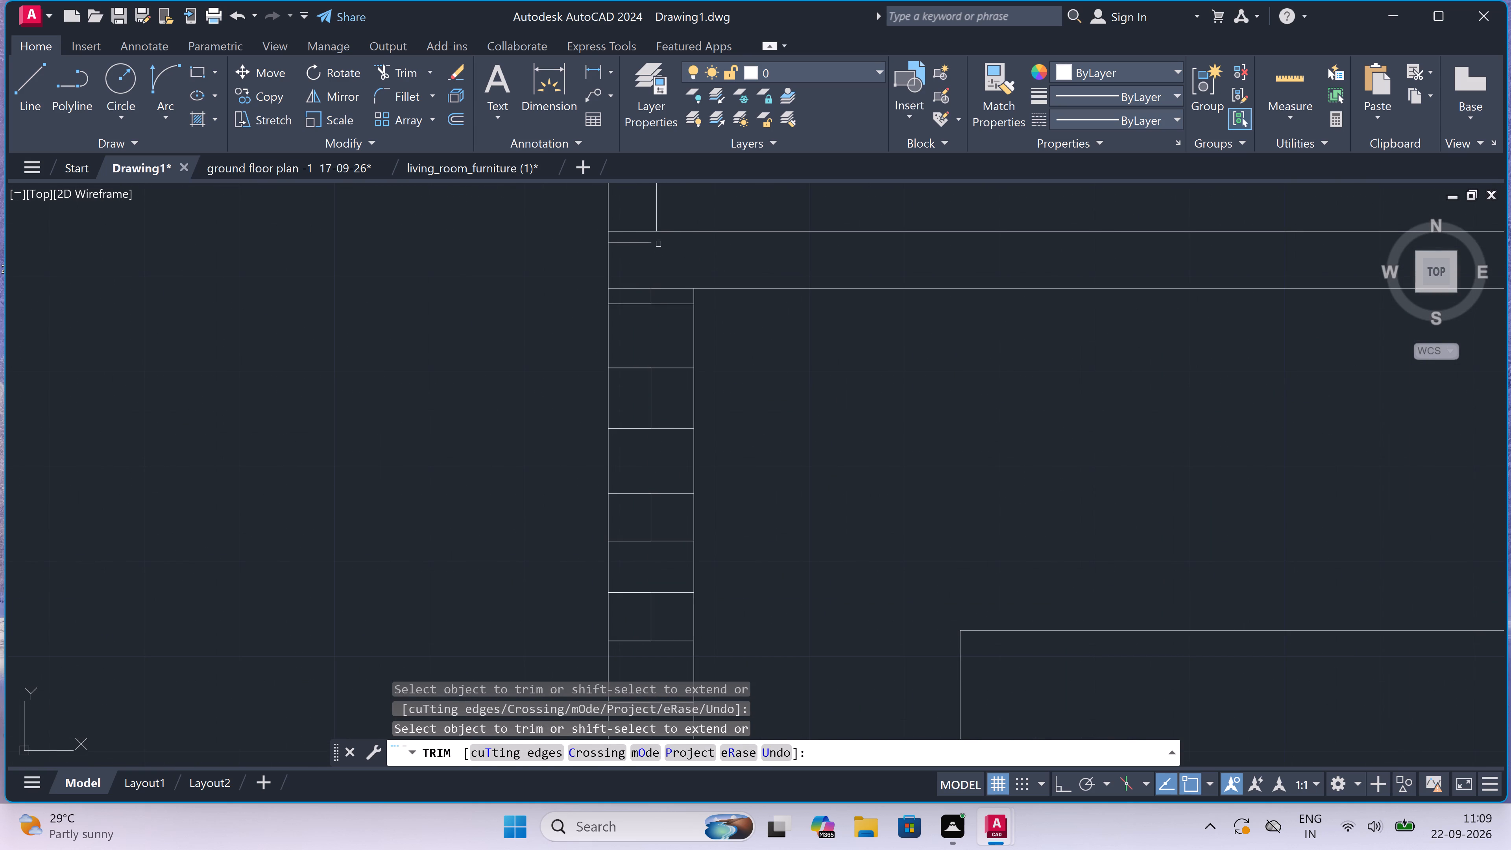
left_click(633, 242)
Trim away the vertical and horizontal brick joints that run inside the intermediate slab at the left outer wall.
scroll(633, 242, "down", 4)
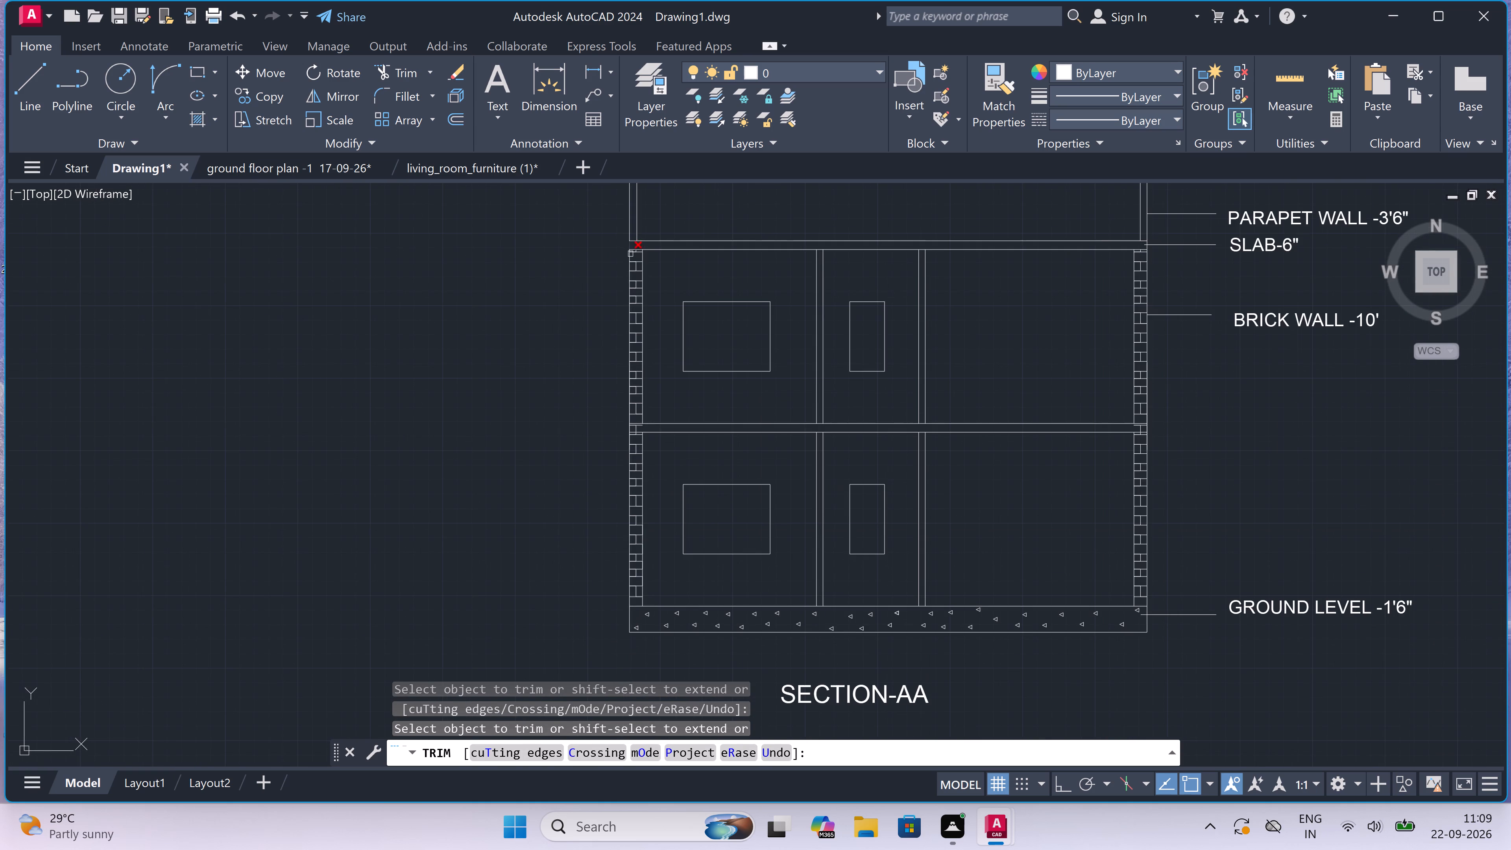
scroll(619, 440, "up", 2)
scroll(648, 415, "up", 1)
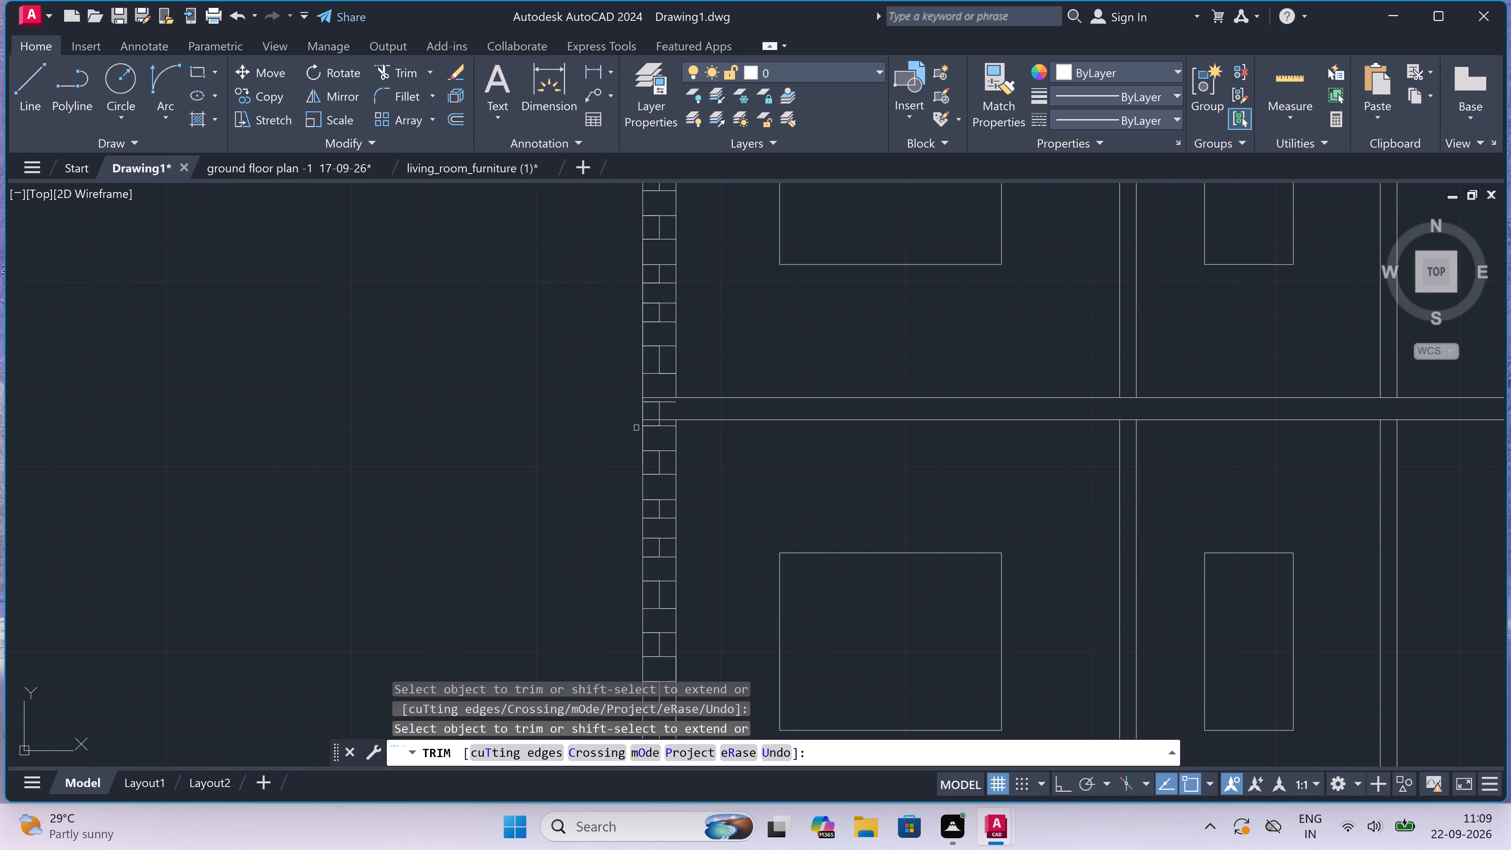
scroll(648, 415, "up", 3)
left_click_drag(648, 409, 665, 399)
left_click(793, 372)
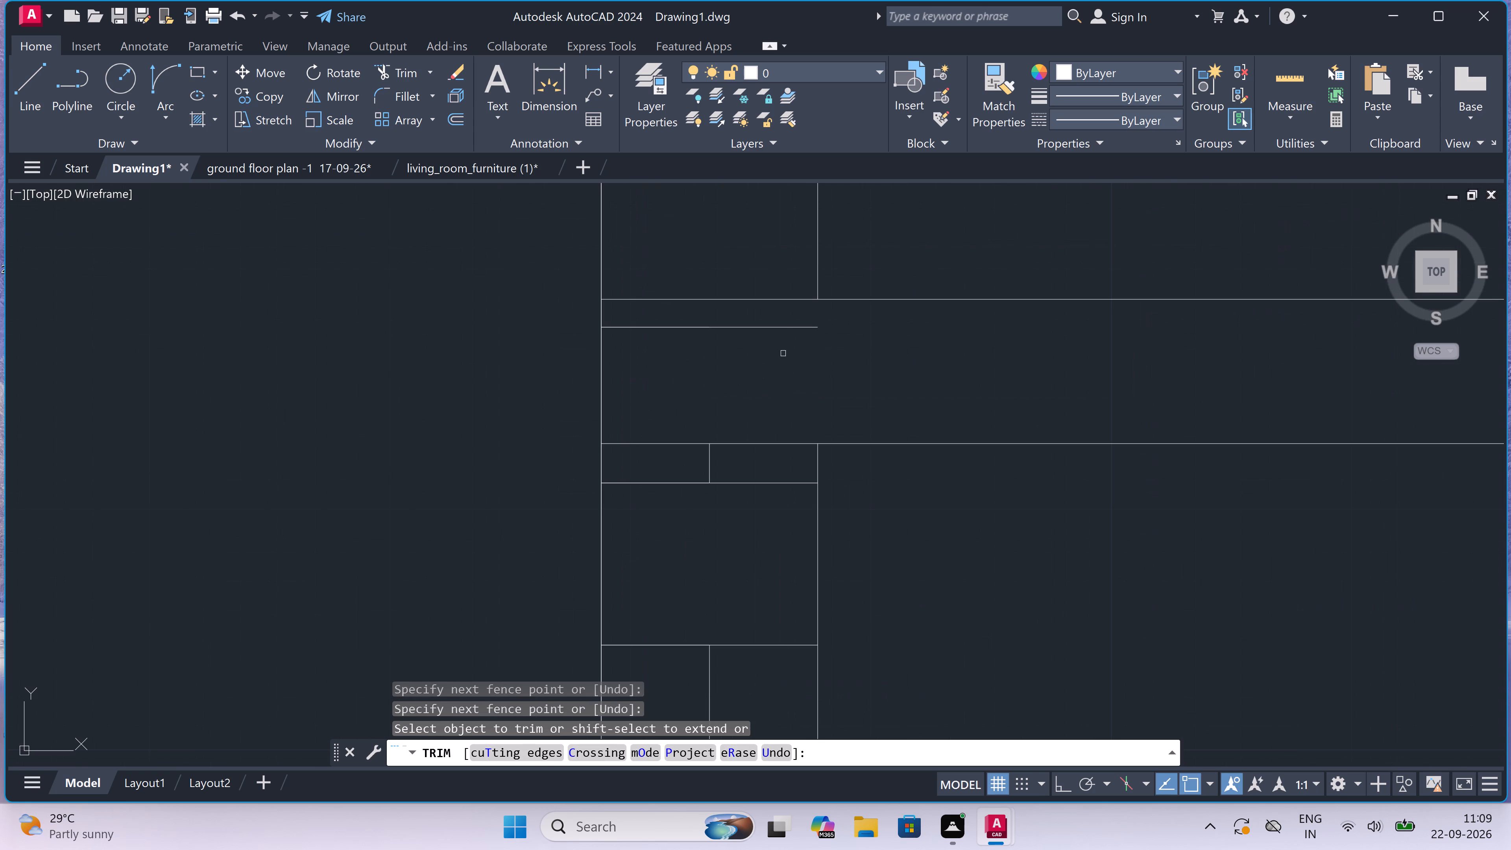
left_click(780, 327)
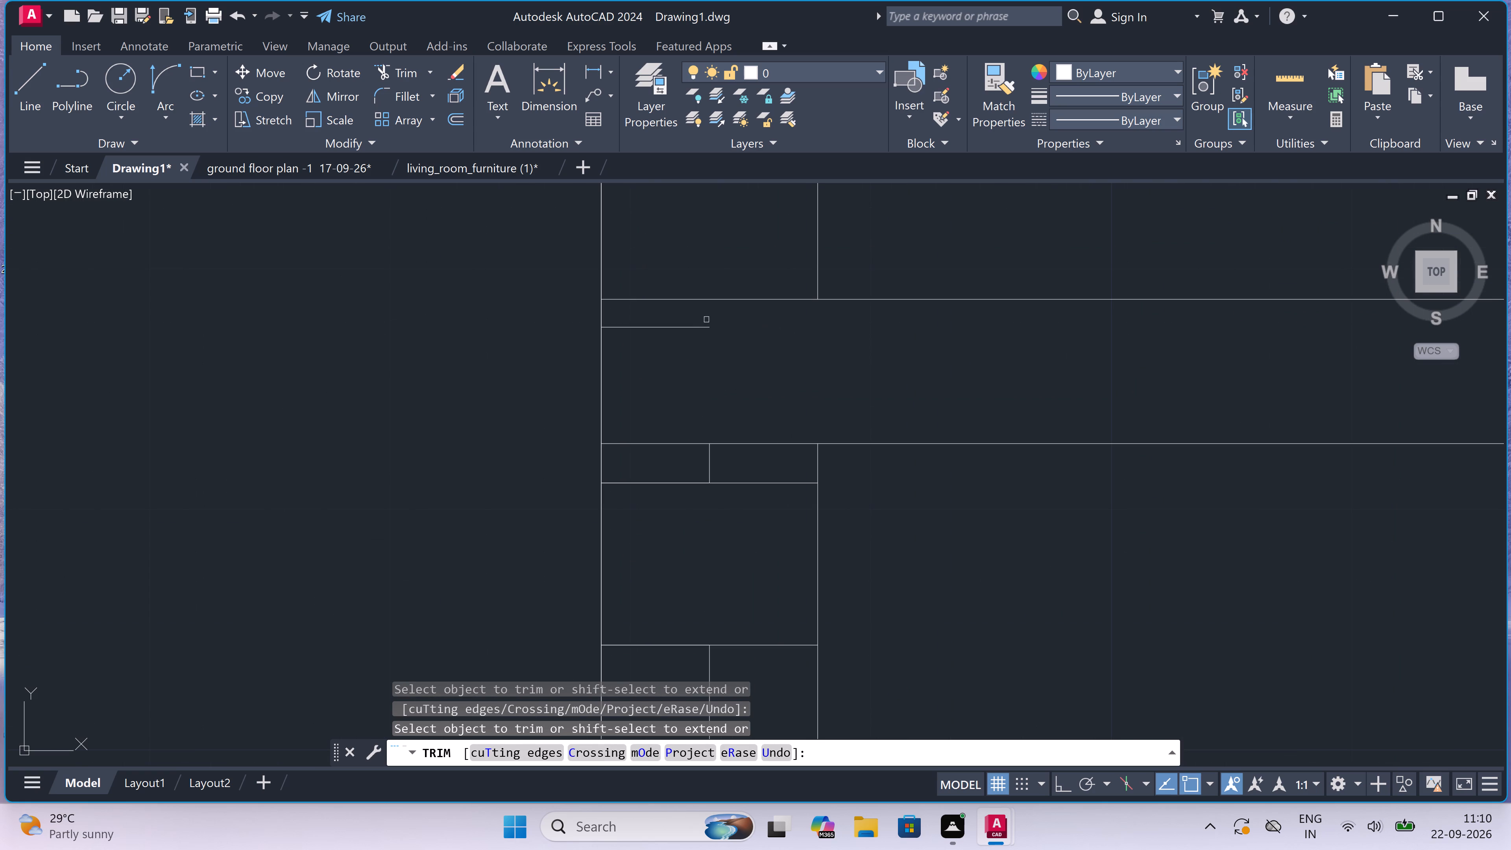
double_click(694, 323)
left_click(671, 352)
Trim away the brick joints that run inside the intermediate slab at the right outer wall, and finish trimming.
scroll(671, 352, "down", 6)
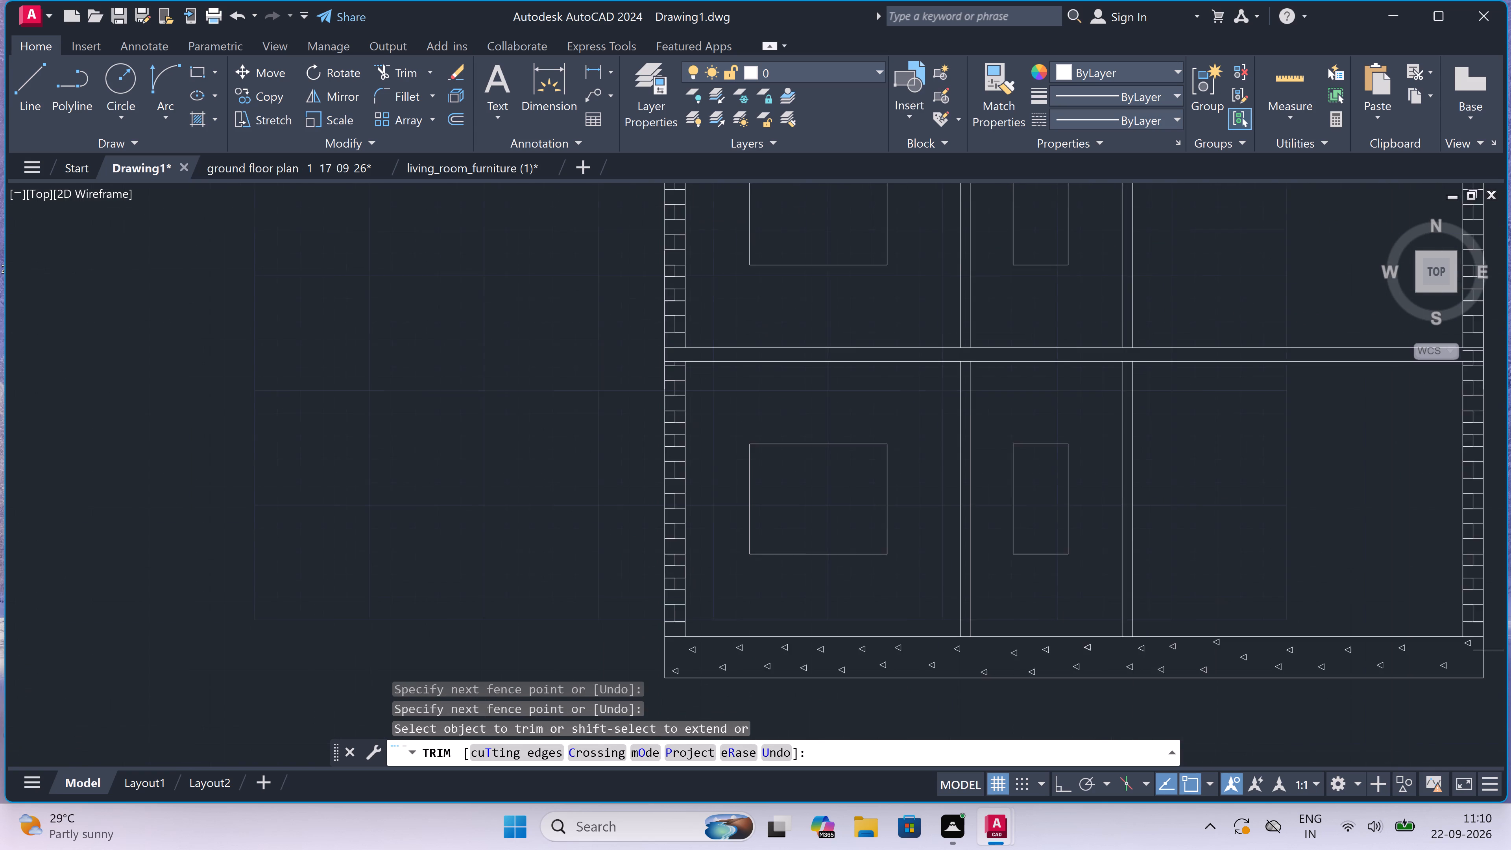
scroll(671, 352, "down", 2)
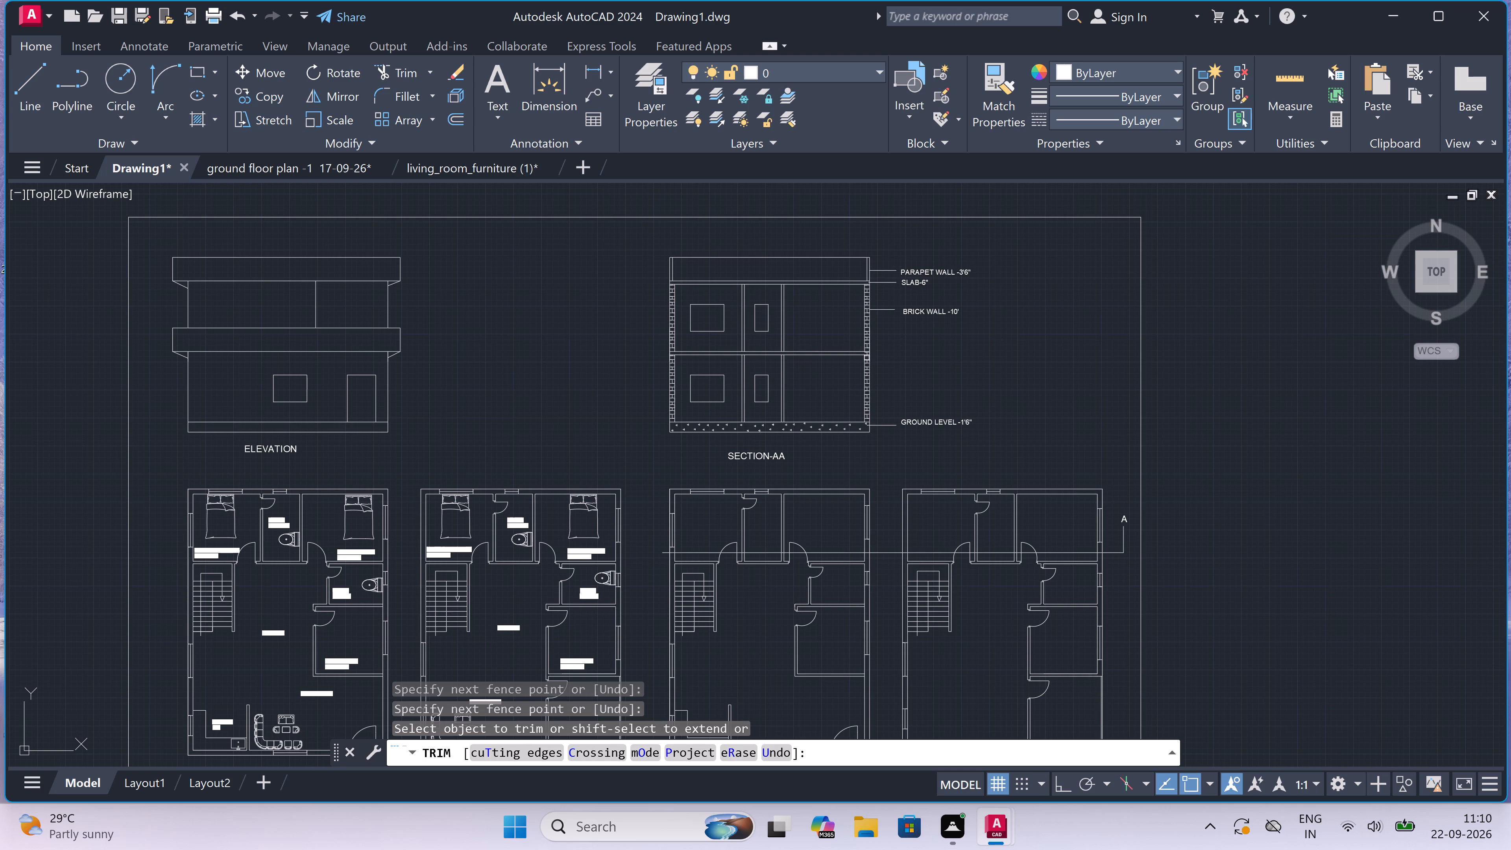
scroll(858, 353, "up", 6)
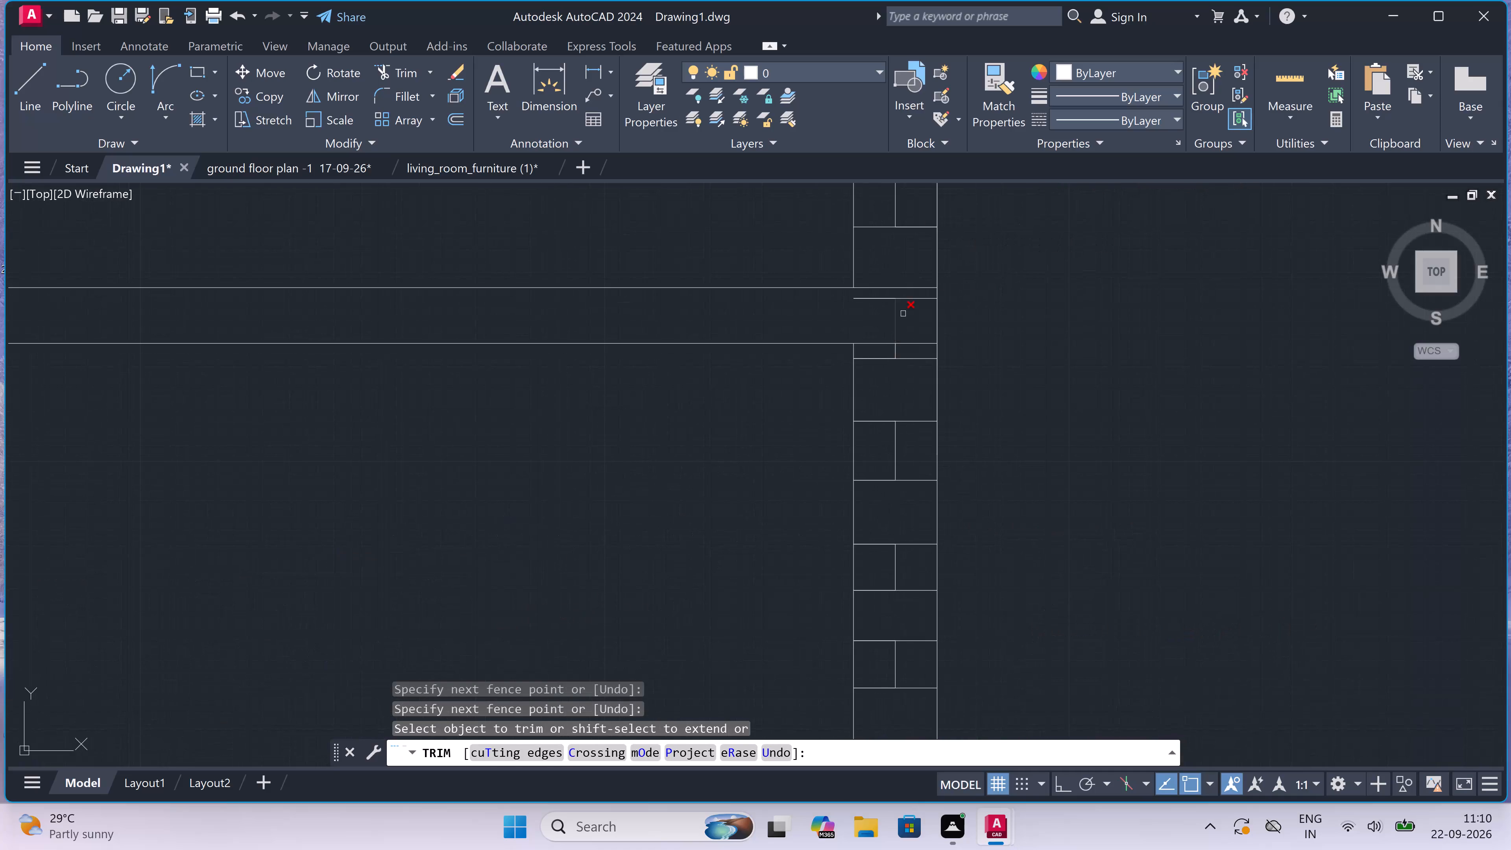
left_click(903, 312)
left_click(867, 312)
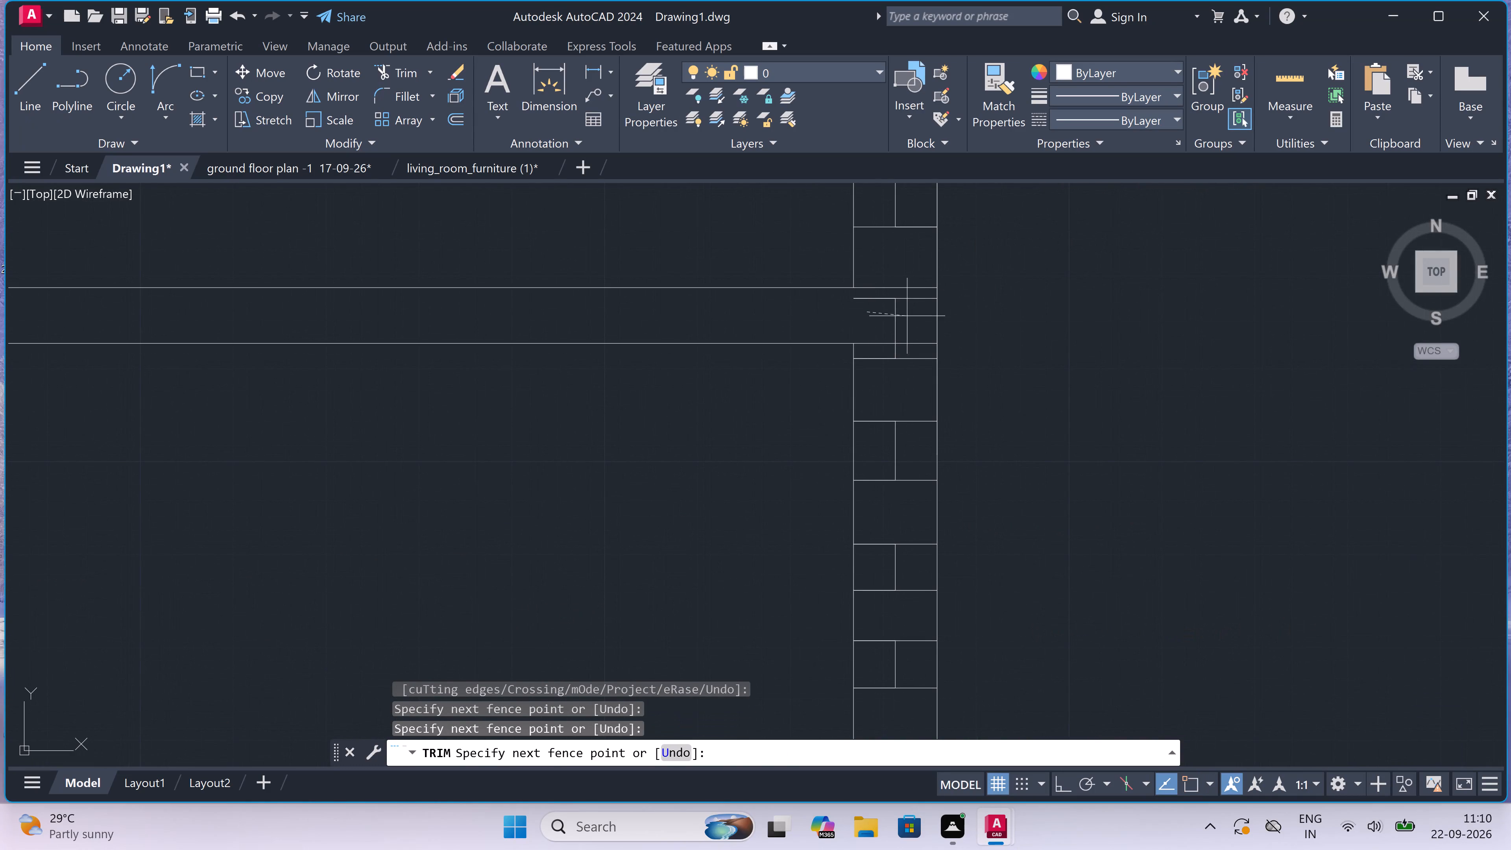
left_click(924, 321)
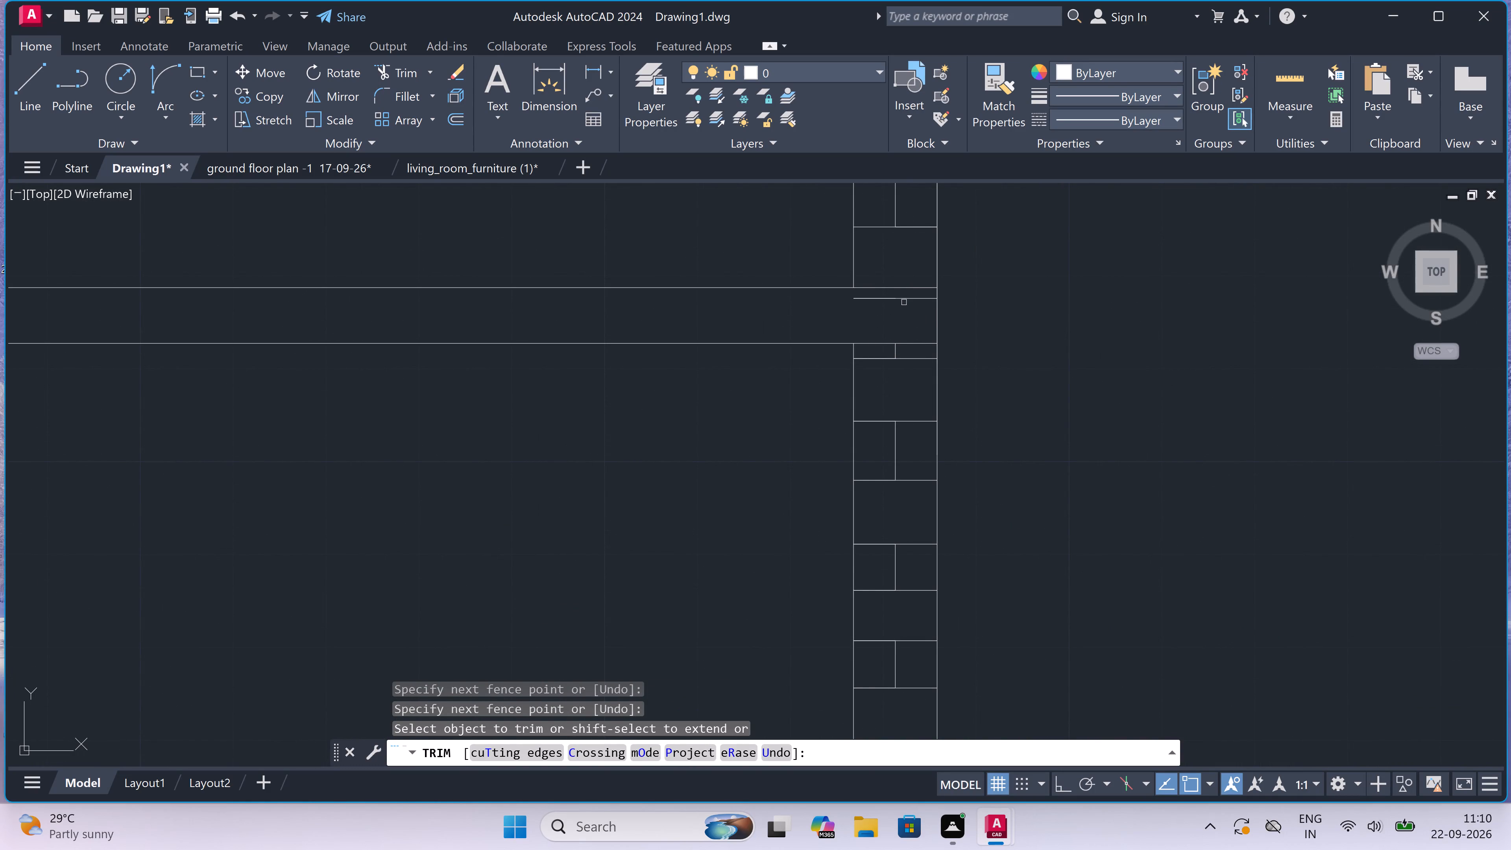
left_click(903, 302)
scroll(904, 299, "up", 3)
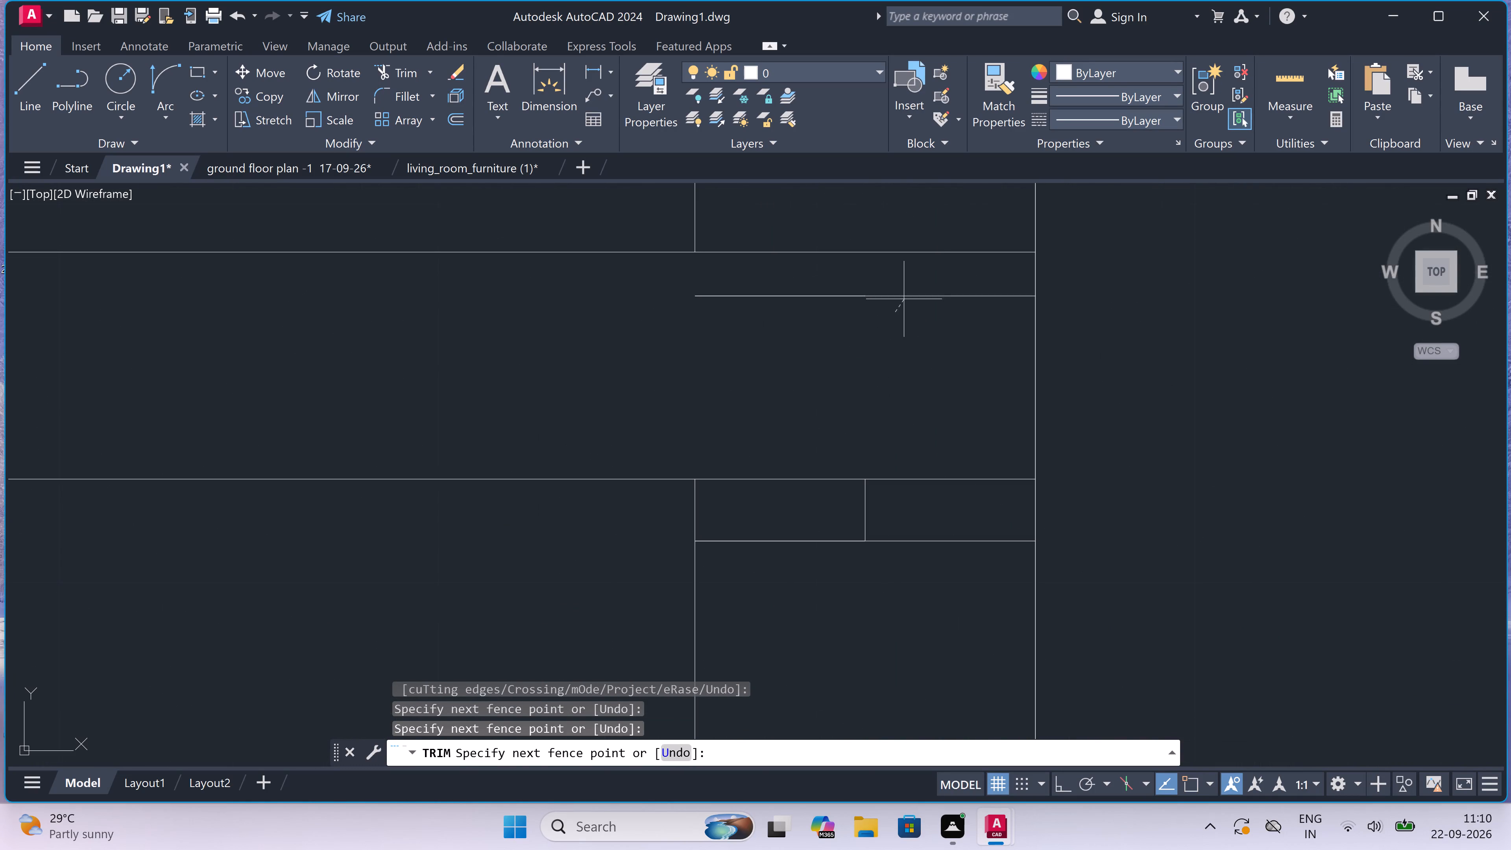
left_click(906, 289)
left_click(837, 285)
left_click(811, 327)
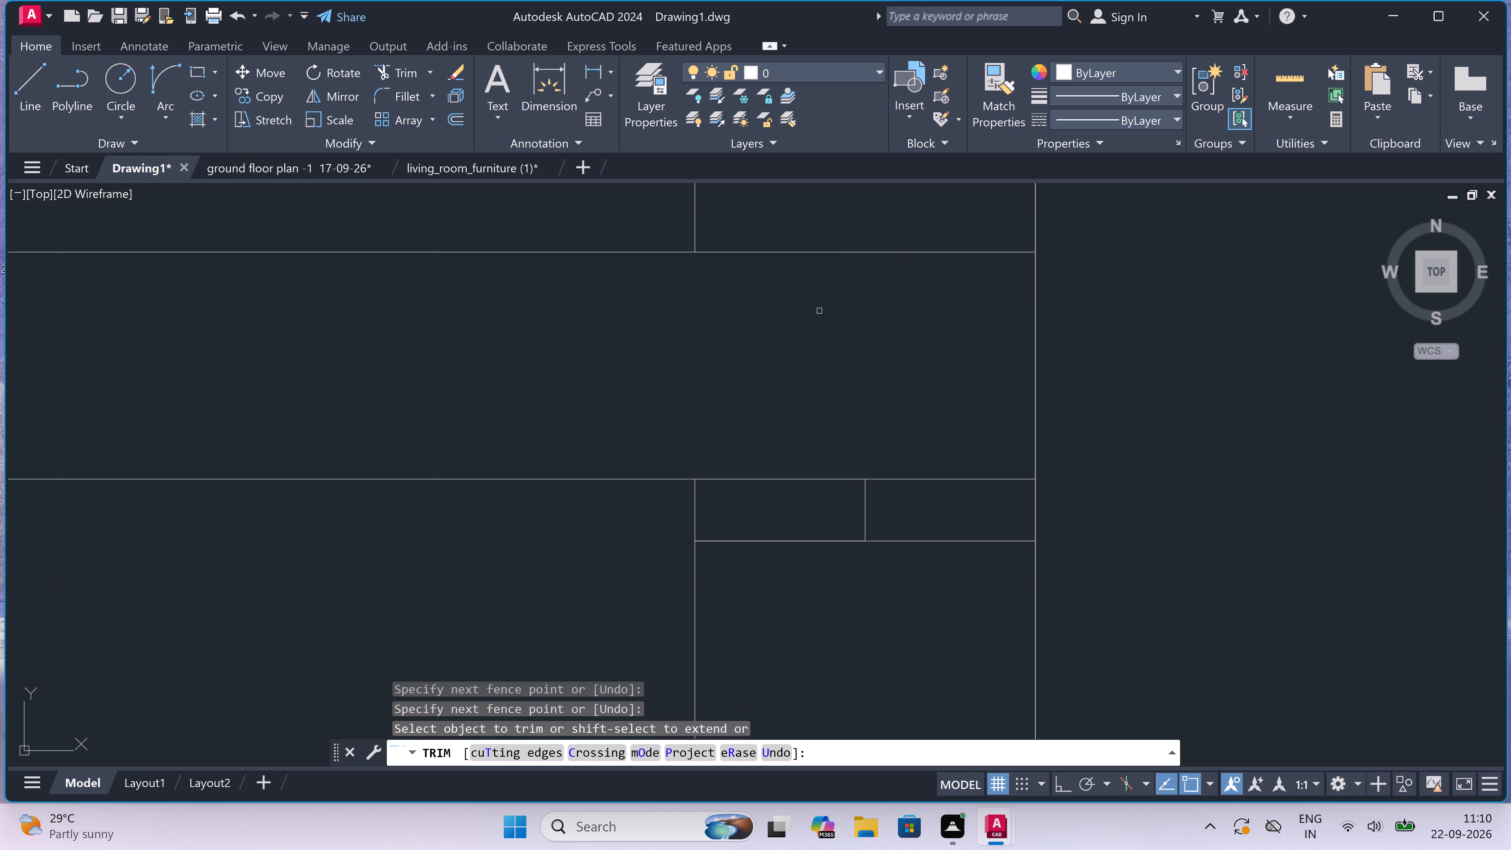
key("Escape")
Review the whole sheet, examining Section-AA, the ground and first floor plans, and the elevation.
scroll(809, 323, "down", 5)
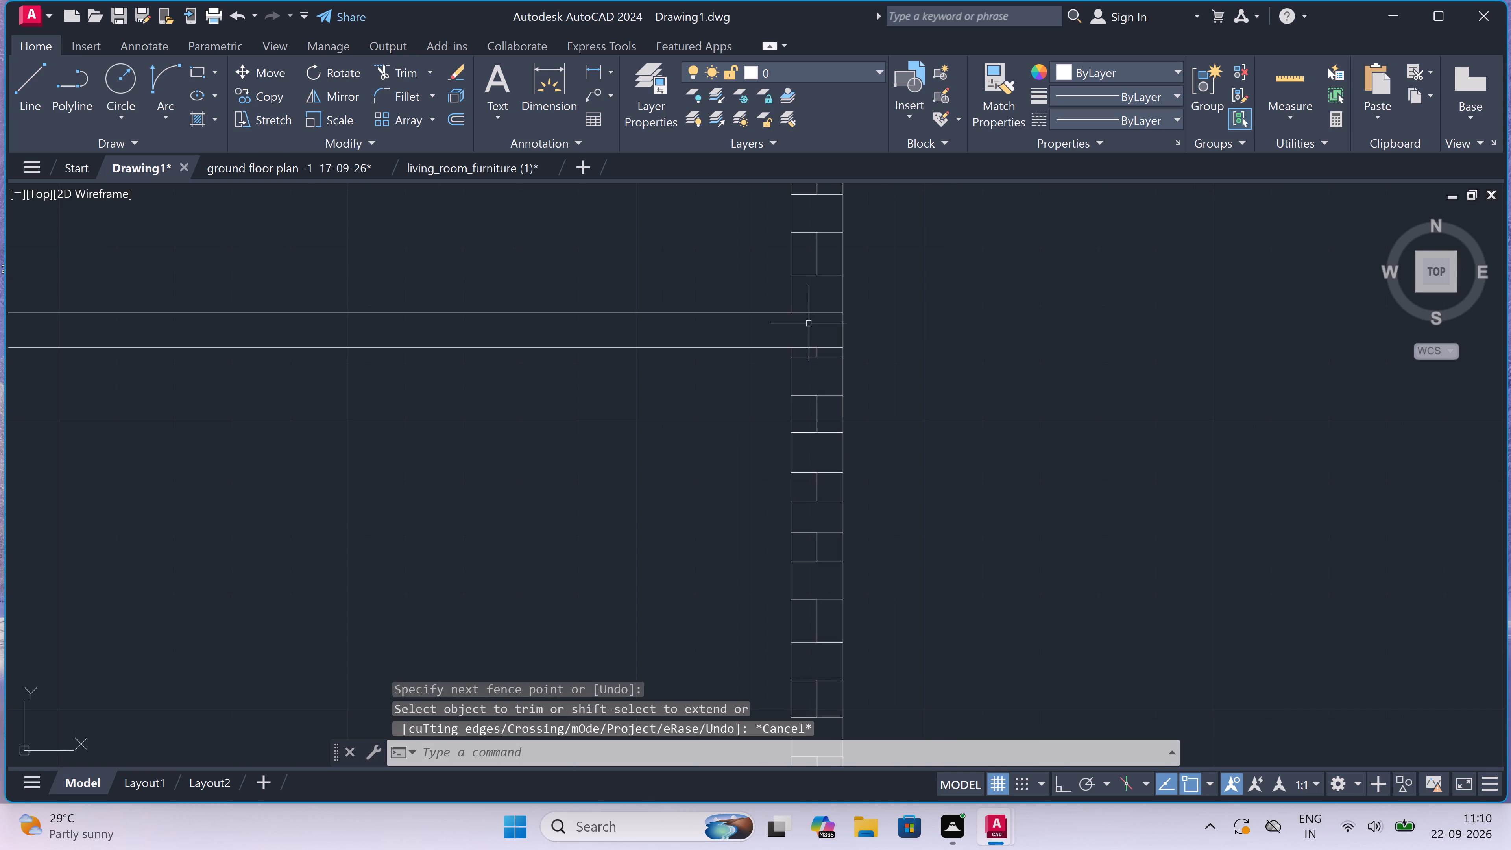
scroll(809, 323, "down", 3)
scroll(809, 323, "up", 1)
scroll(846, 334, "down", 1)
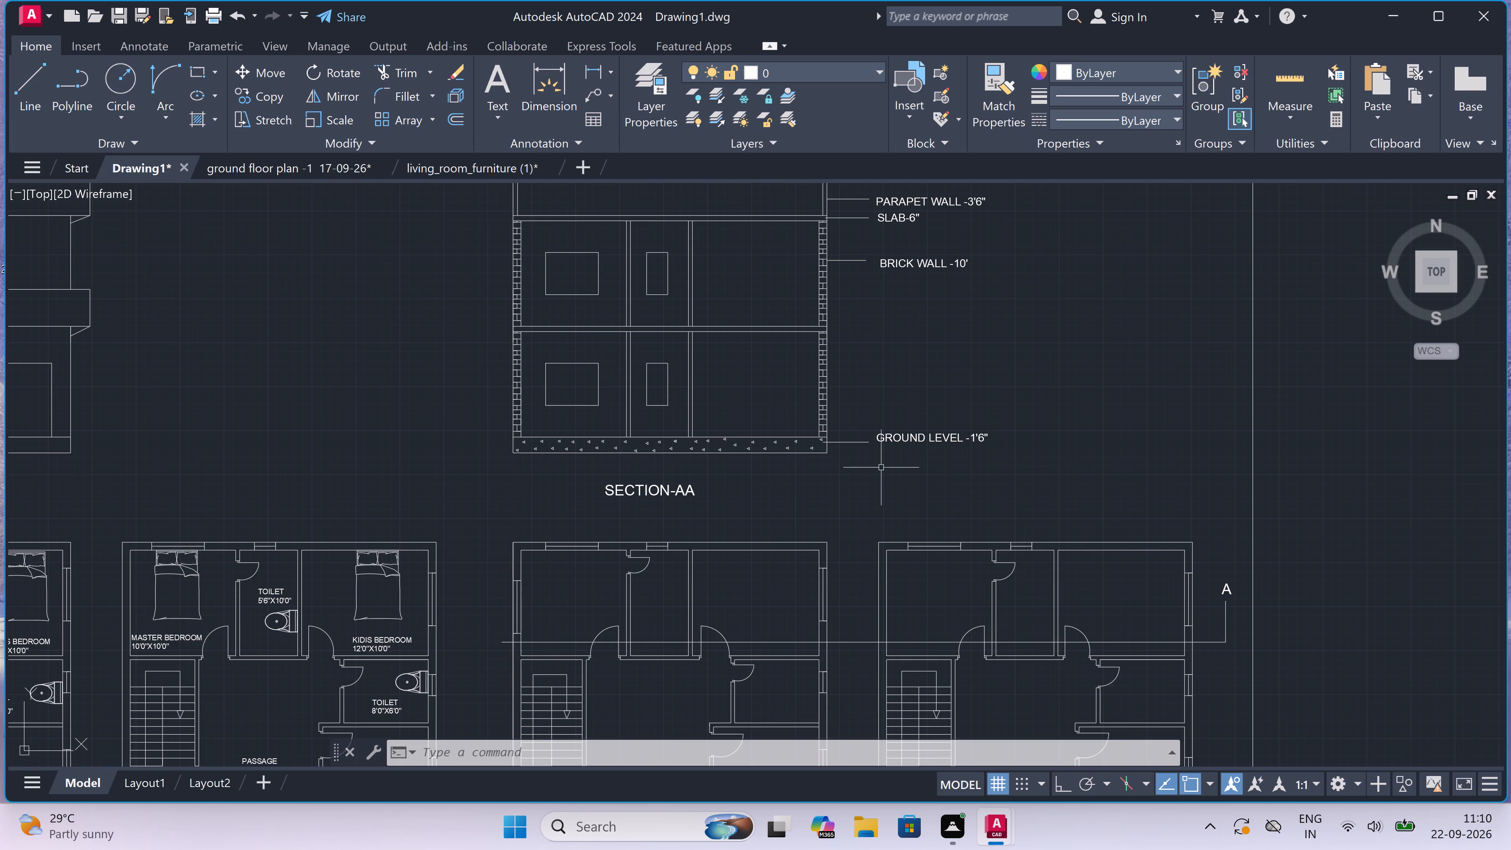
scroll(863, 466, "down", 1)
scroll(853, 432, "down", 1)
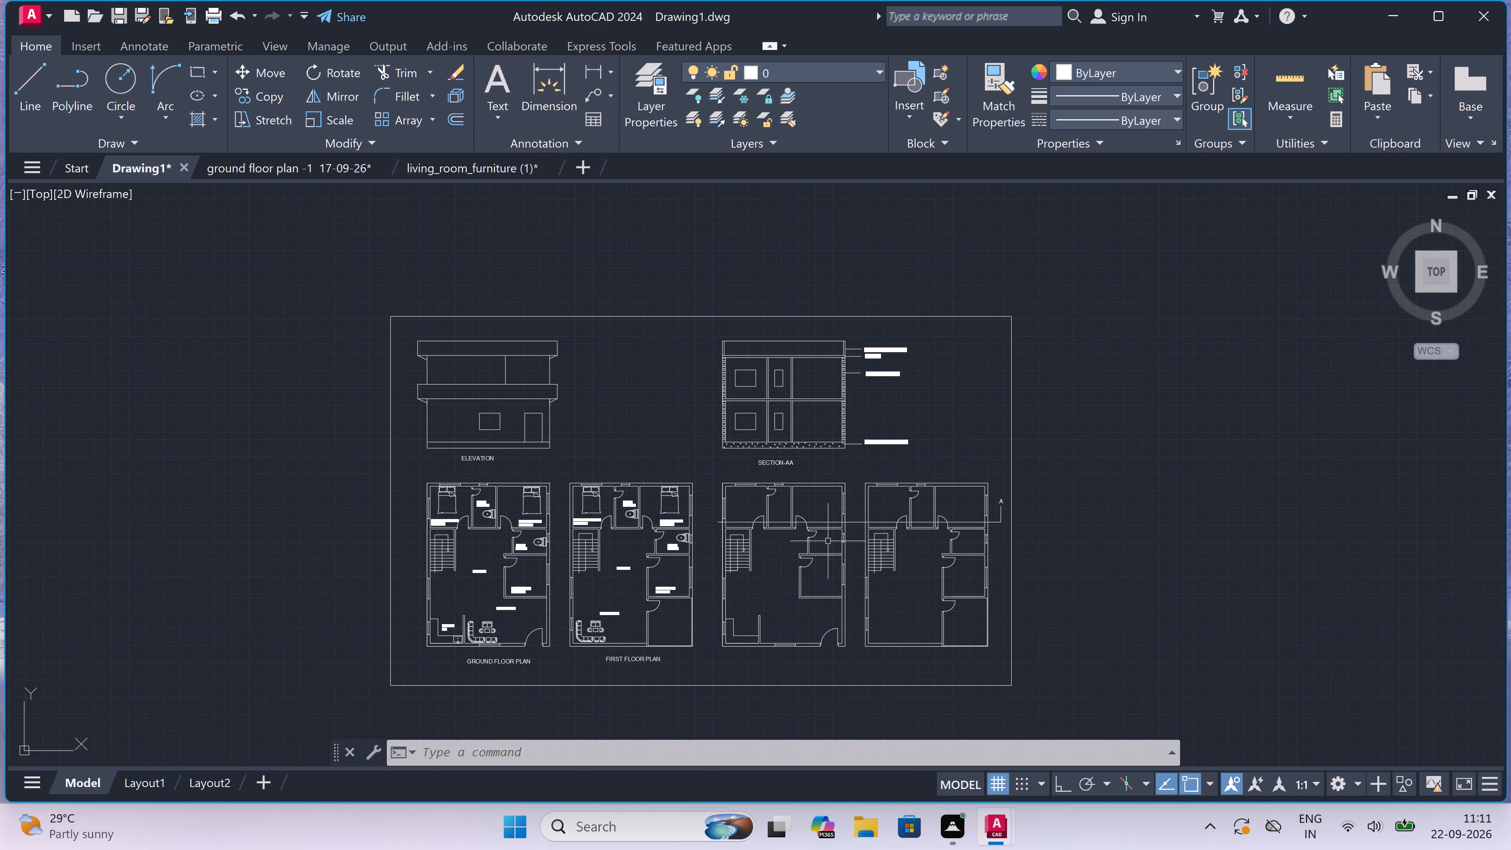
scroll(775, 611, "up", 1)
scroll(775, 611, "down", 3)
scroll(707, 627, "up", 1)
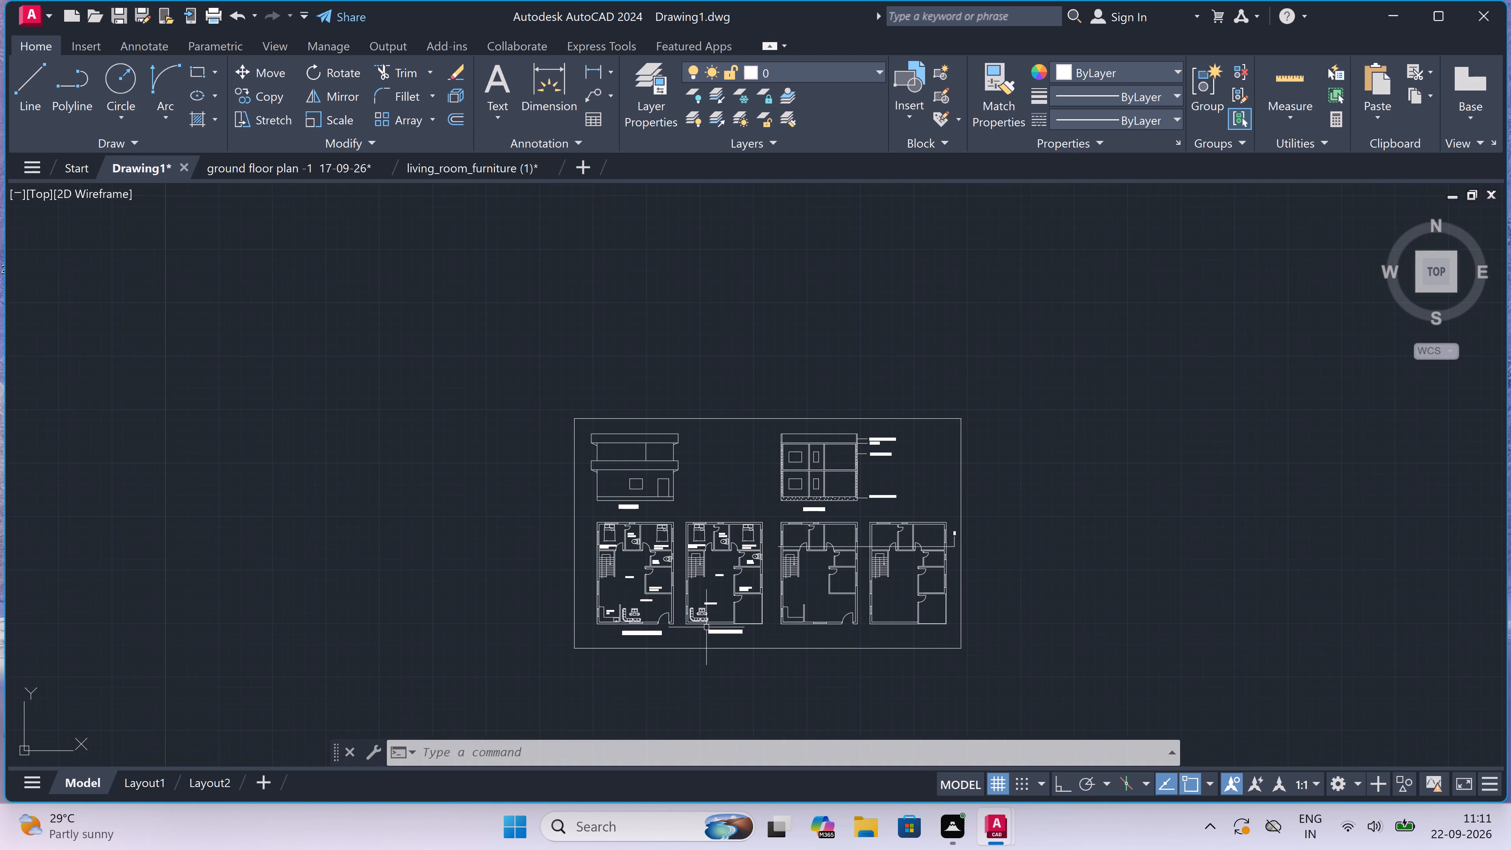
scroll(628, 651, "up", 3)
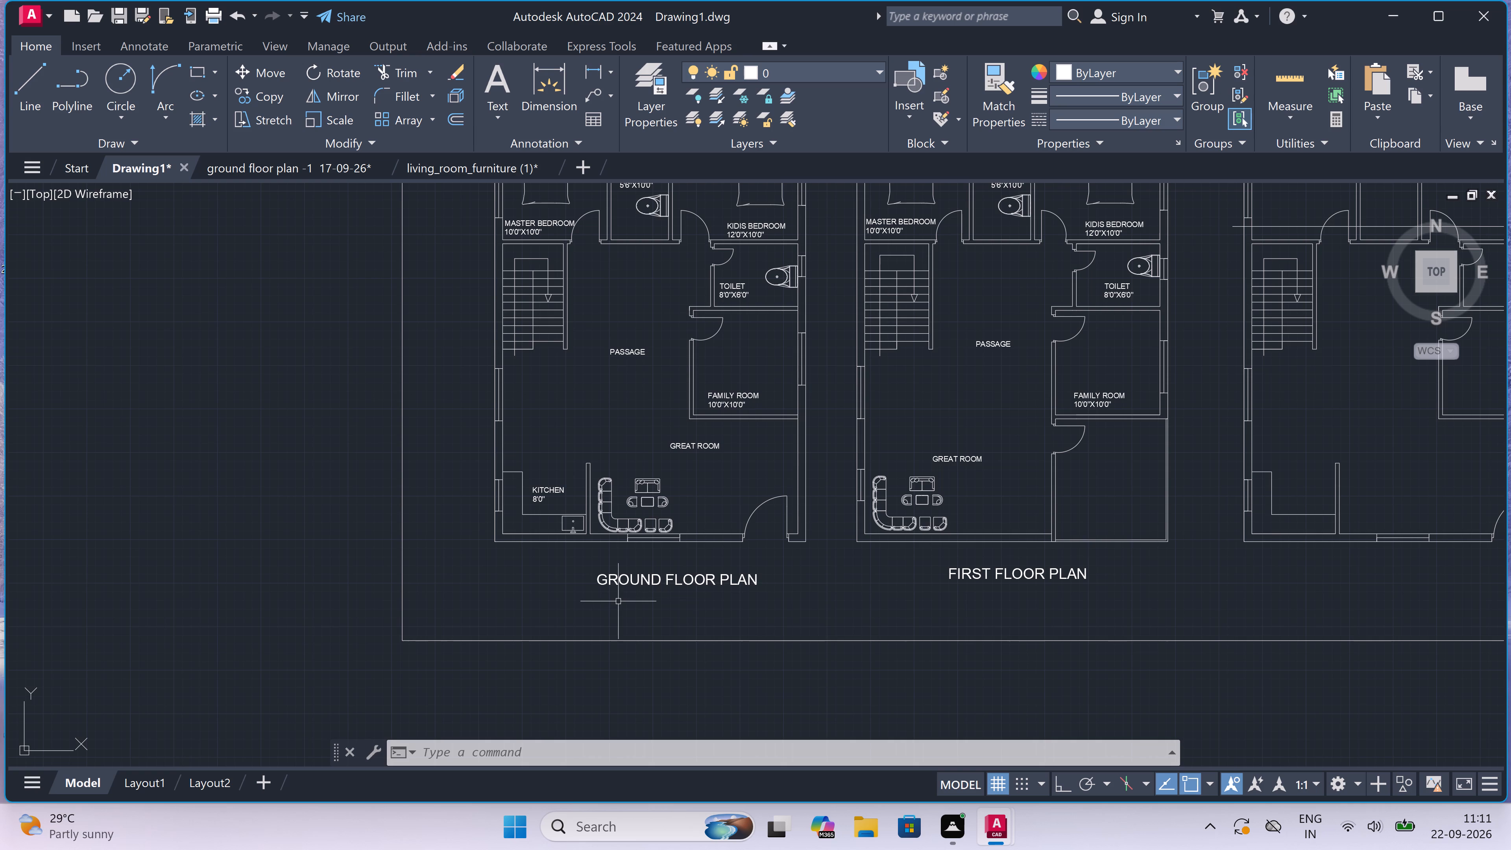
scroll(618, 601, "down", 2)
scroll(671, 589, "up", 2)
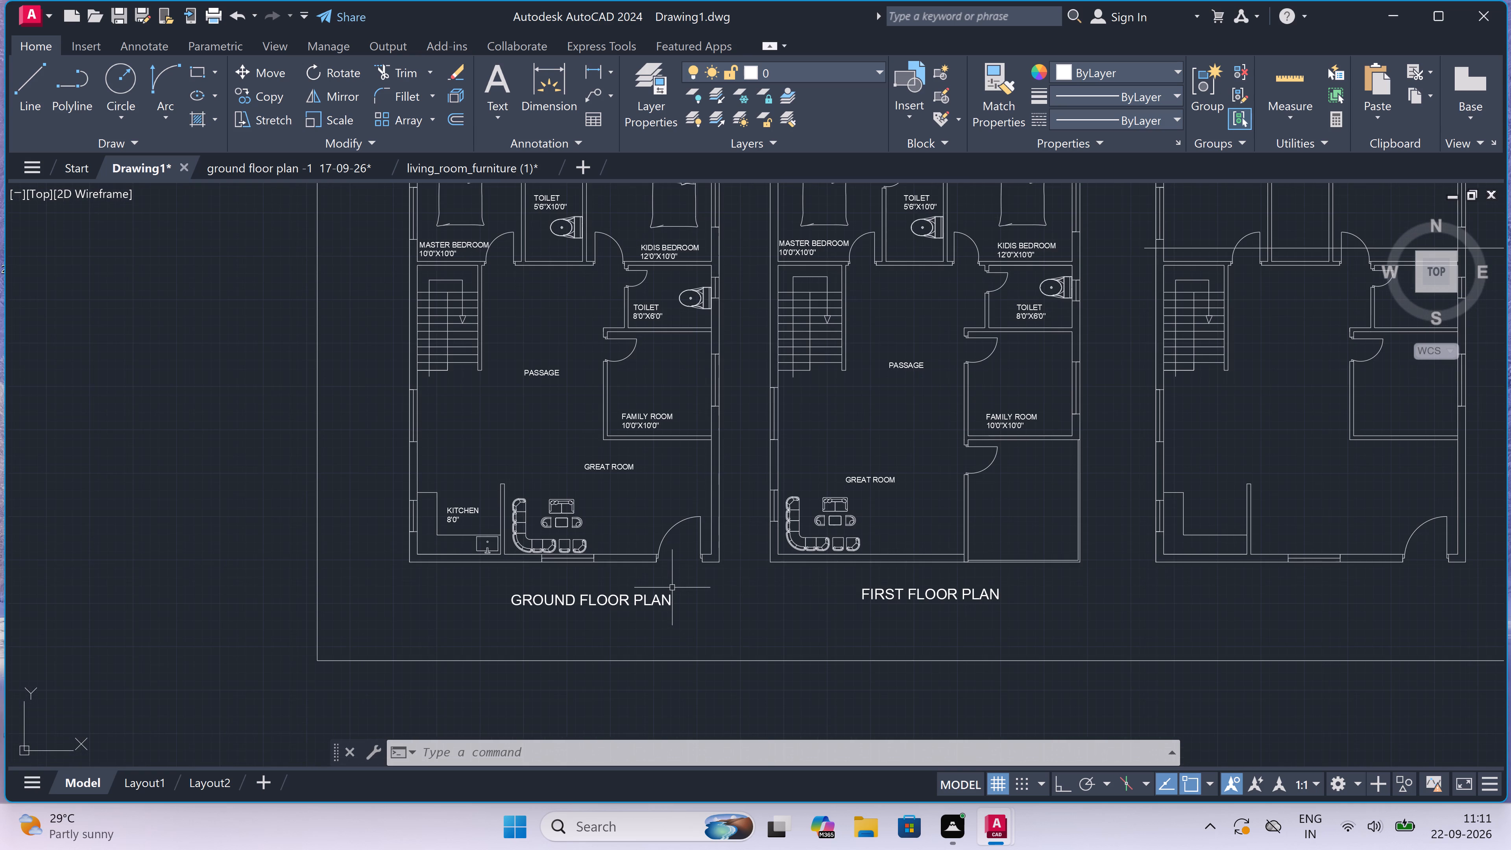
scroll(675, 584, "down", 1)
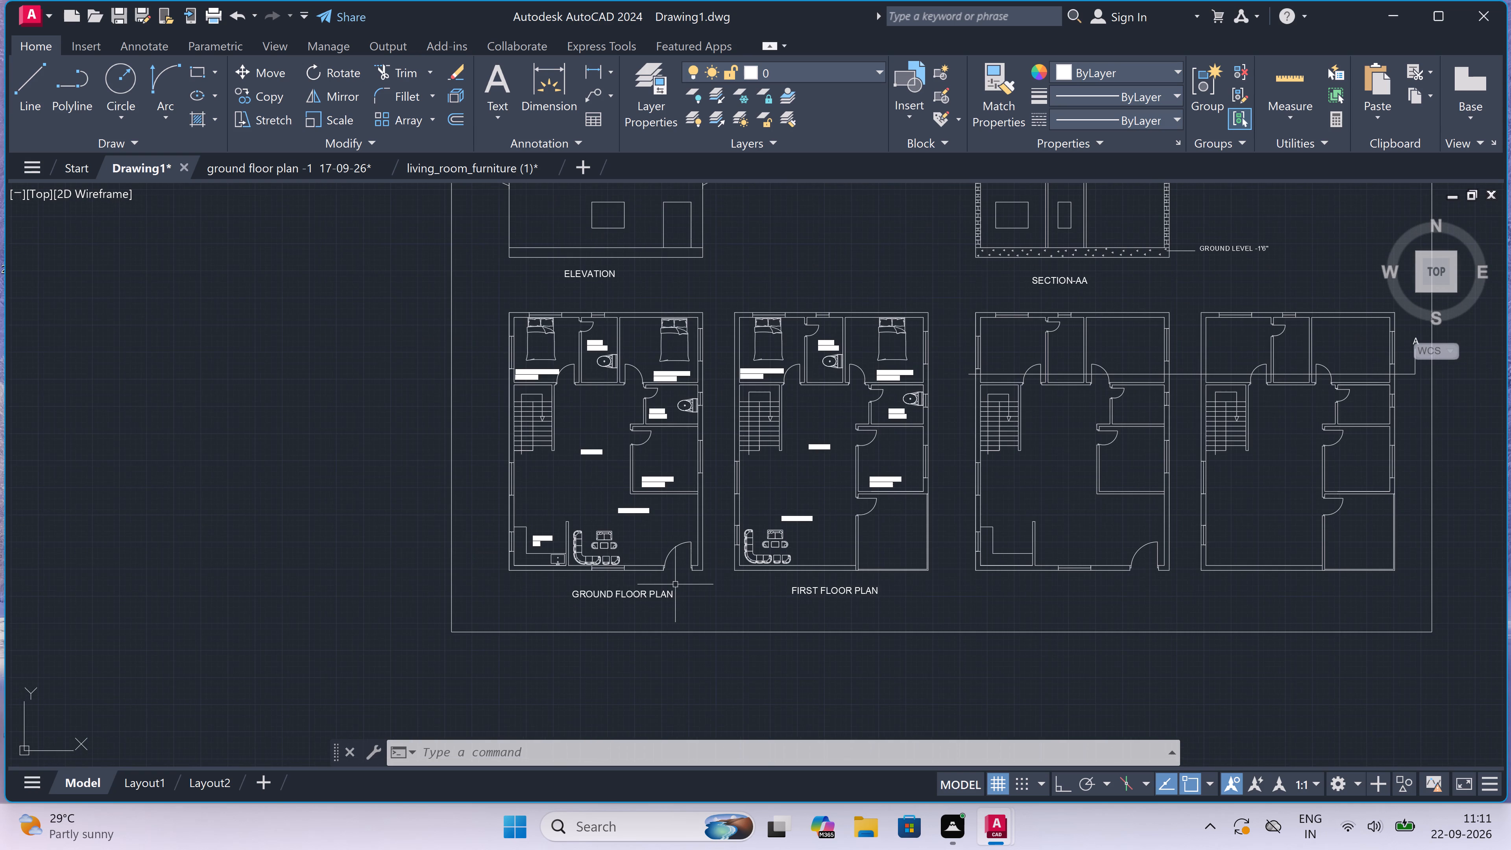
scroll(675, 584, "down", 2)
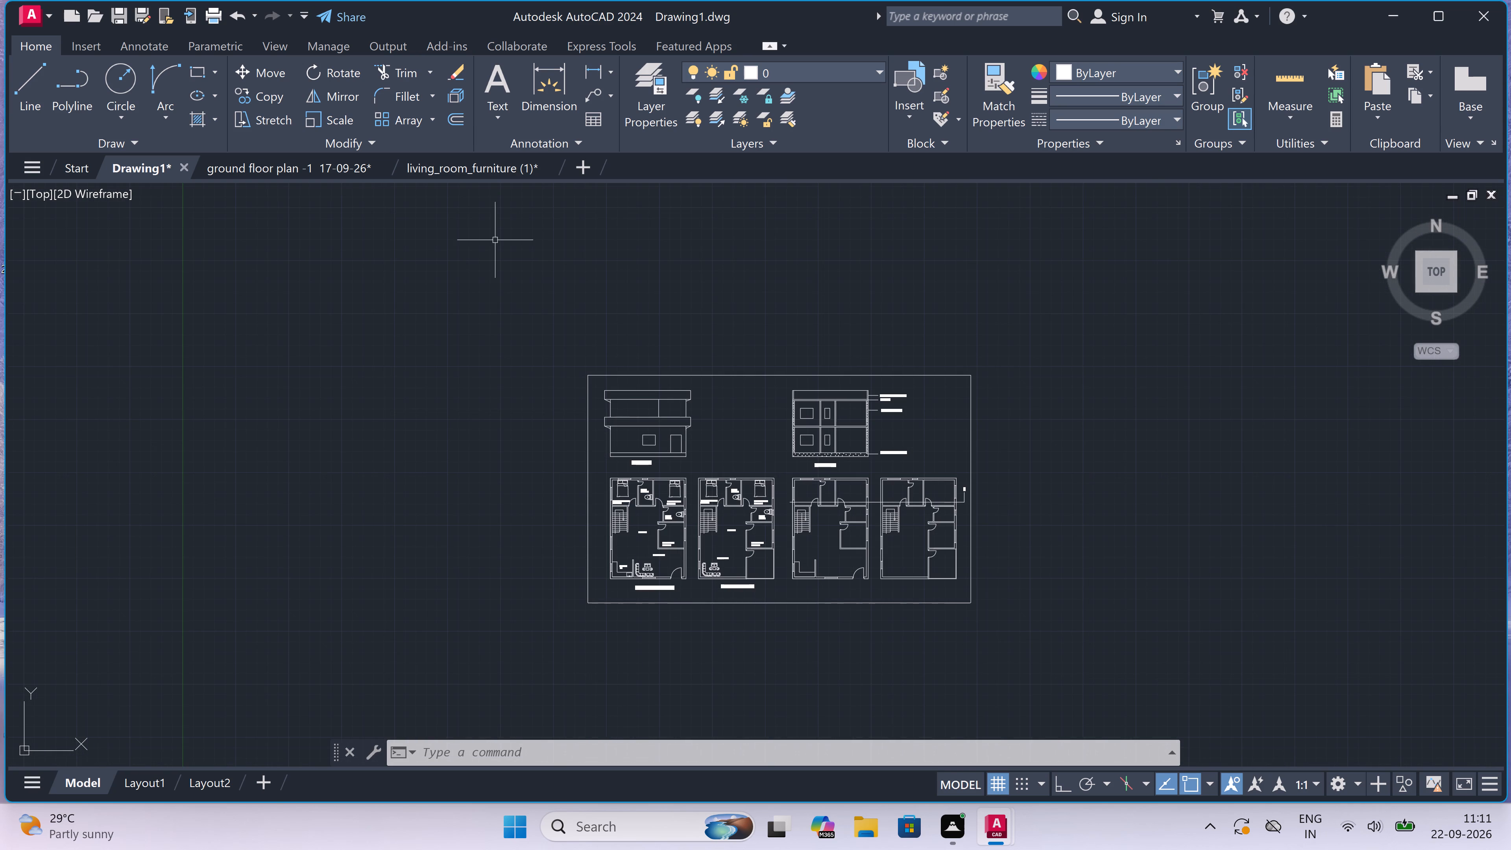
scroll(565, 370, "up", 3)
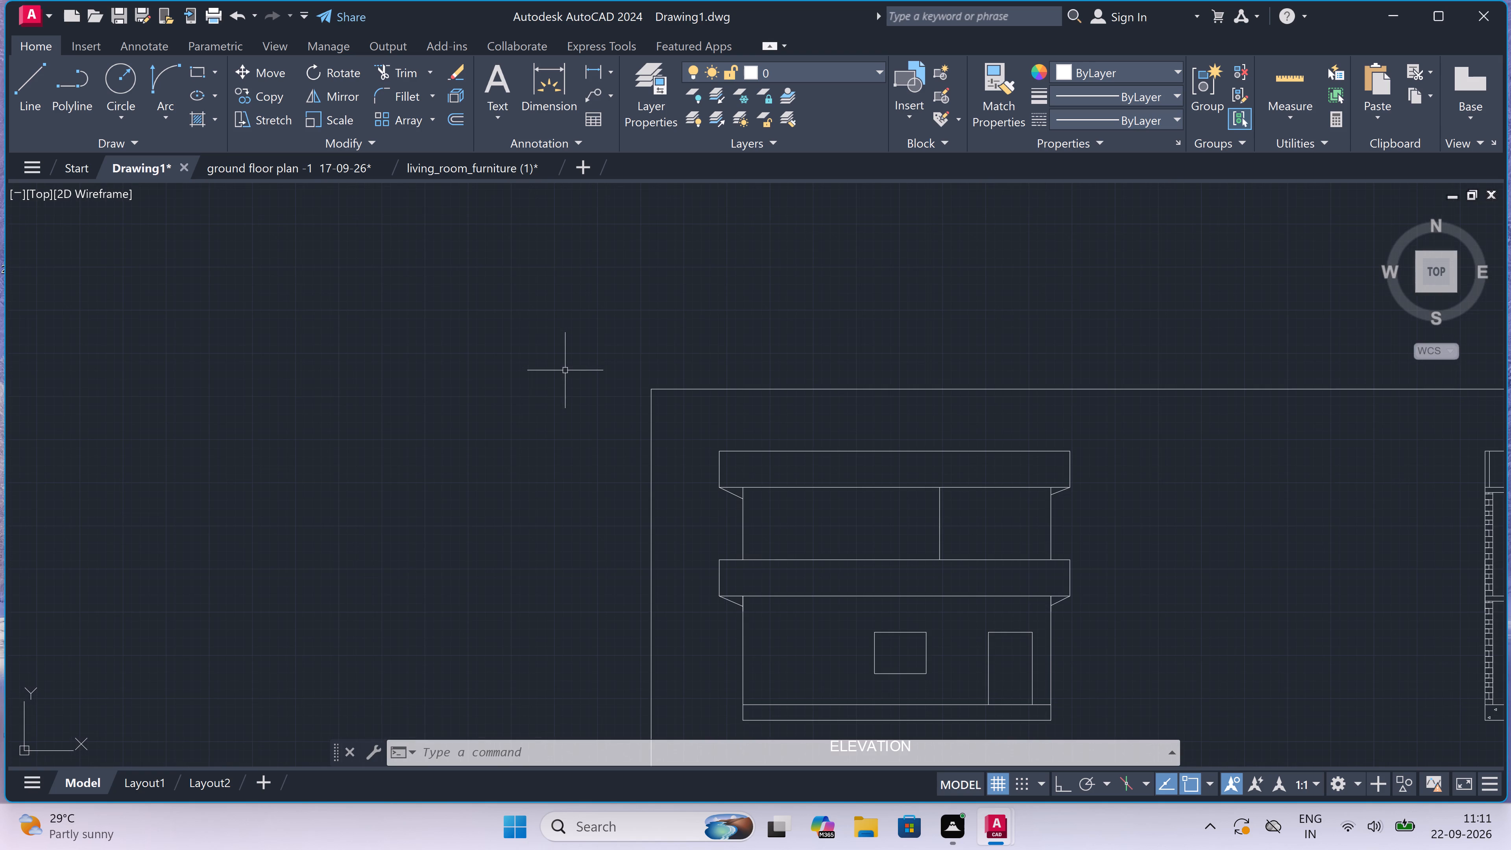
scroll(565, 370, "down", 2)
scroll(663, 420, "up", 3)
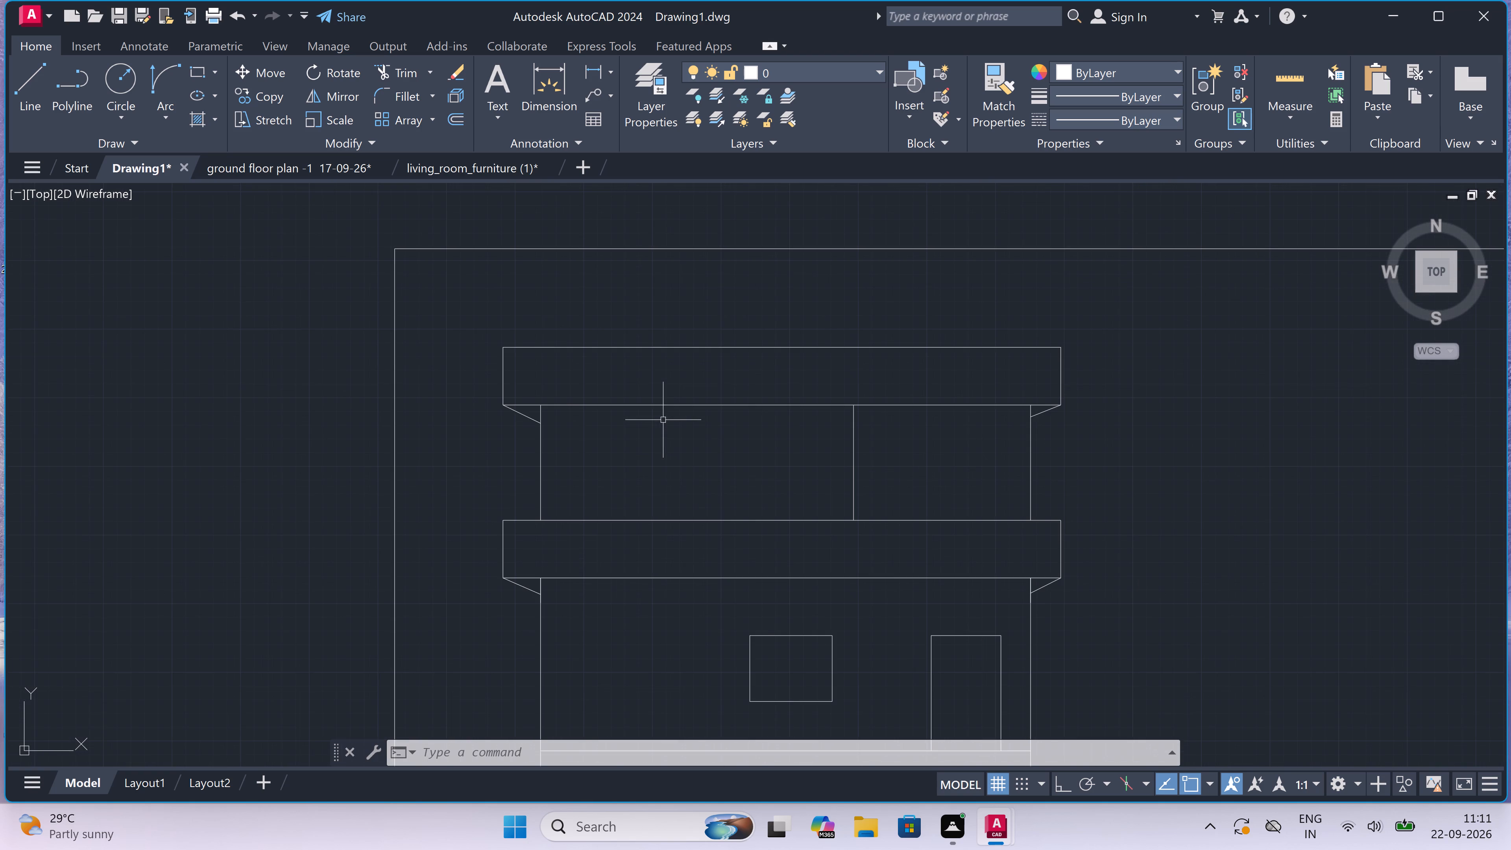
scroll(663, 420, "down", 2)
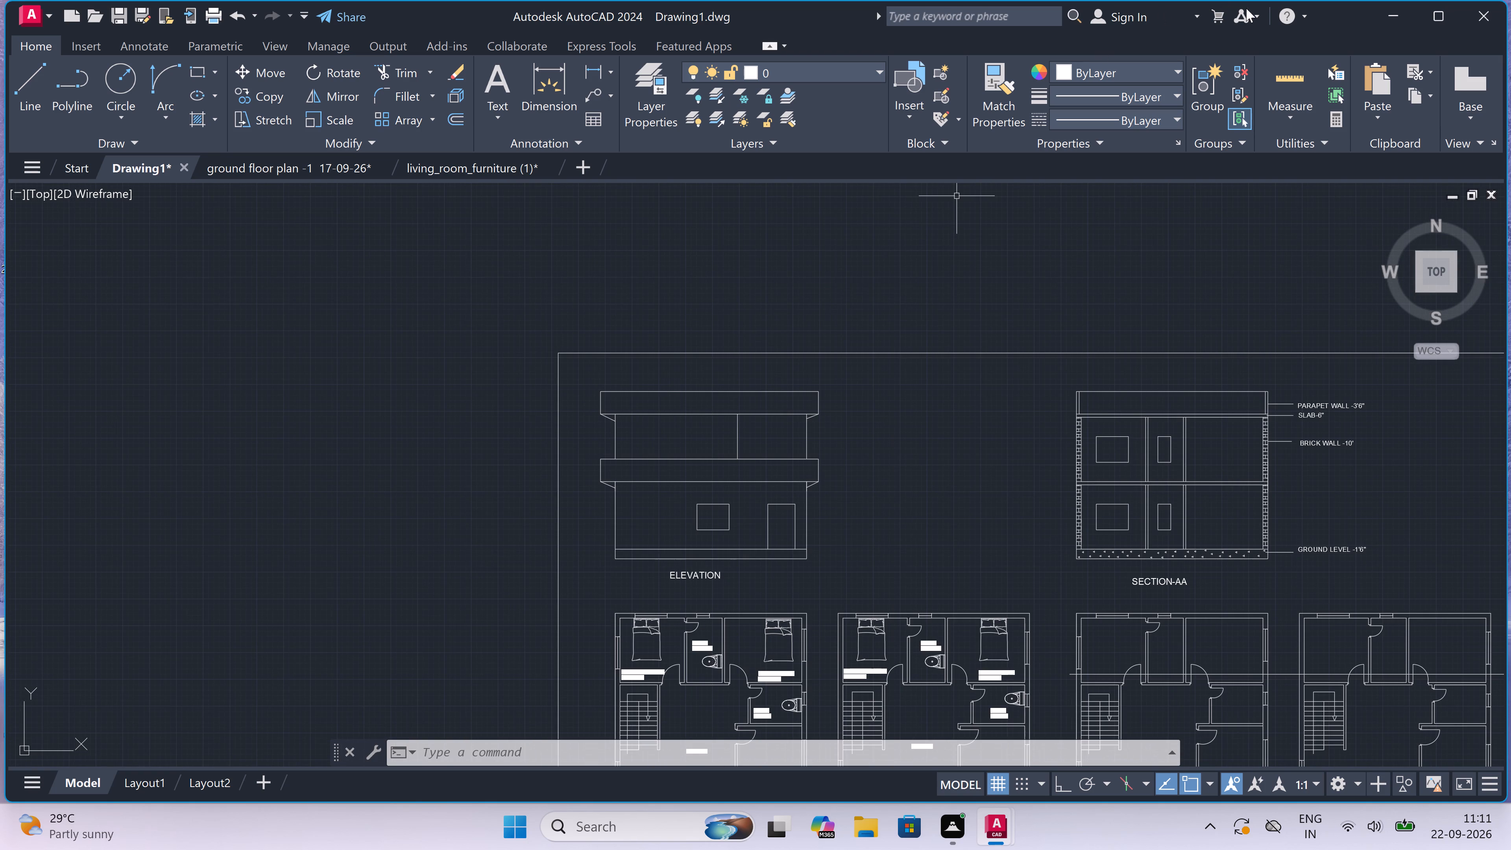
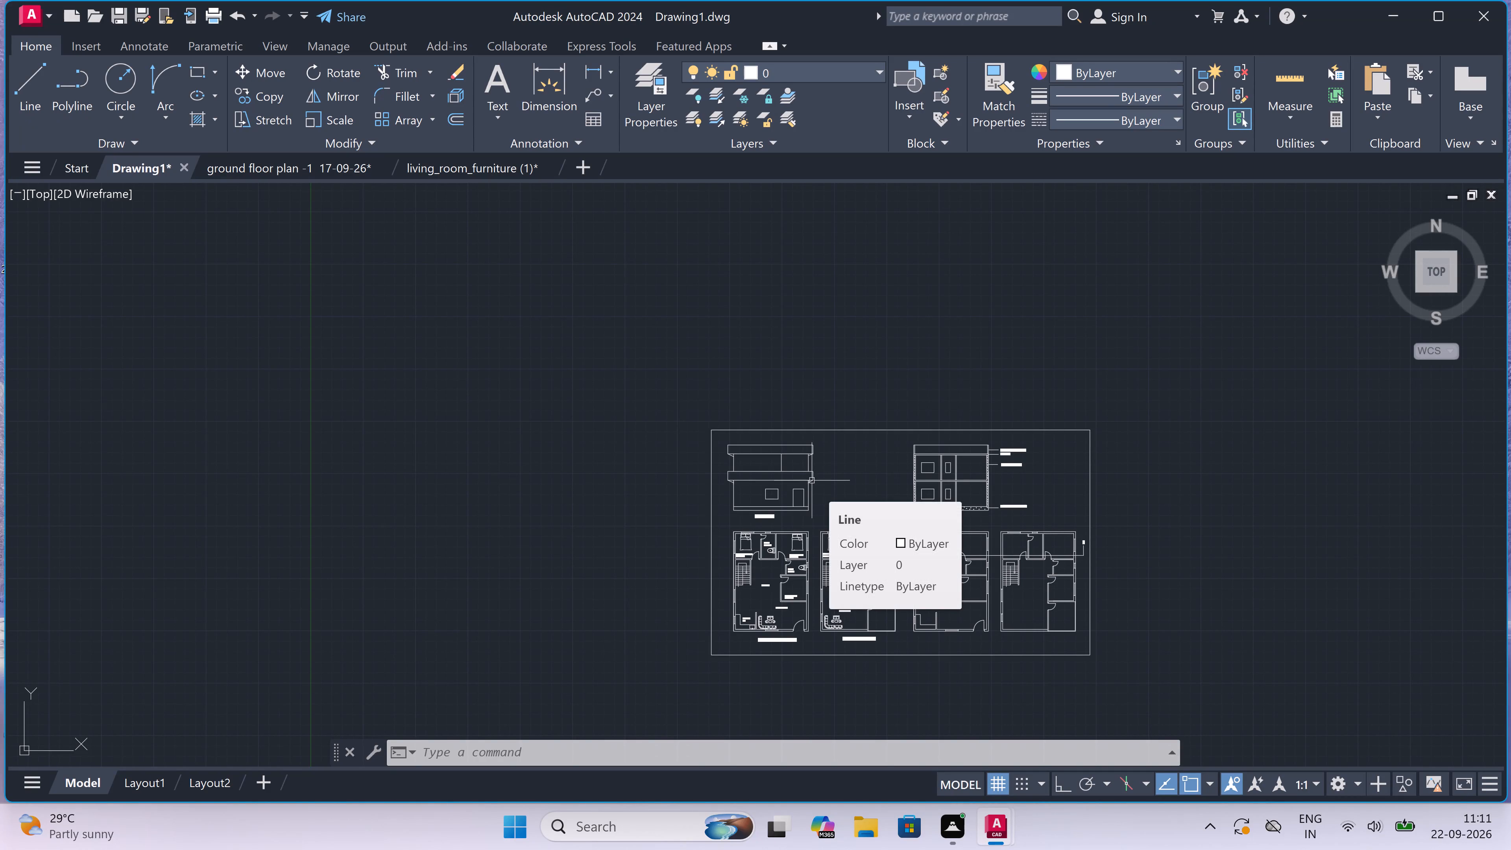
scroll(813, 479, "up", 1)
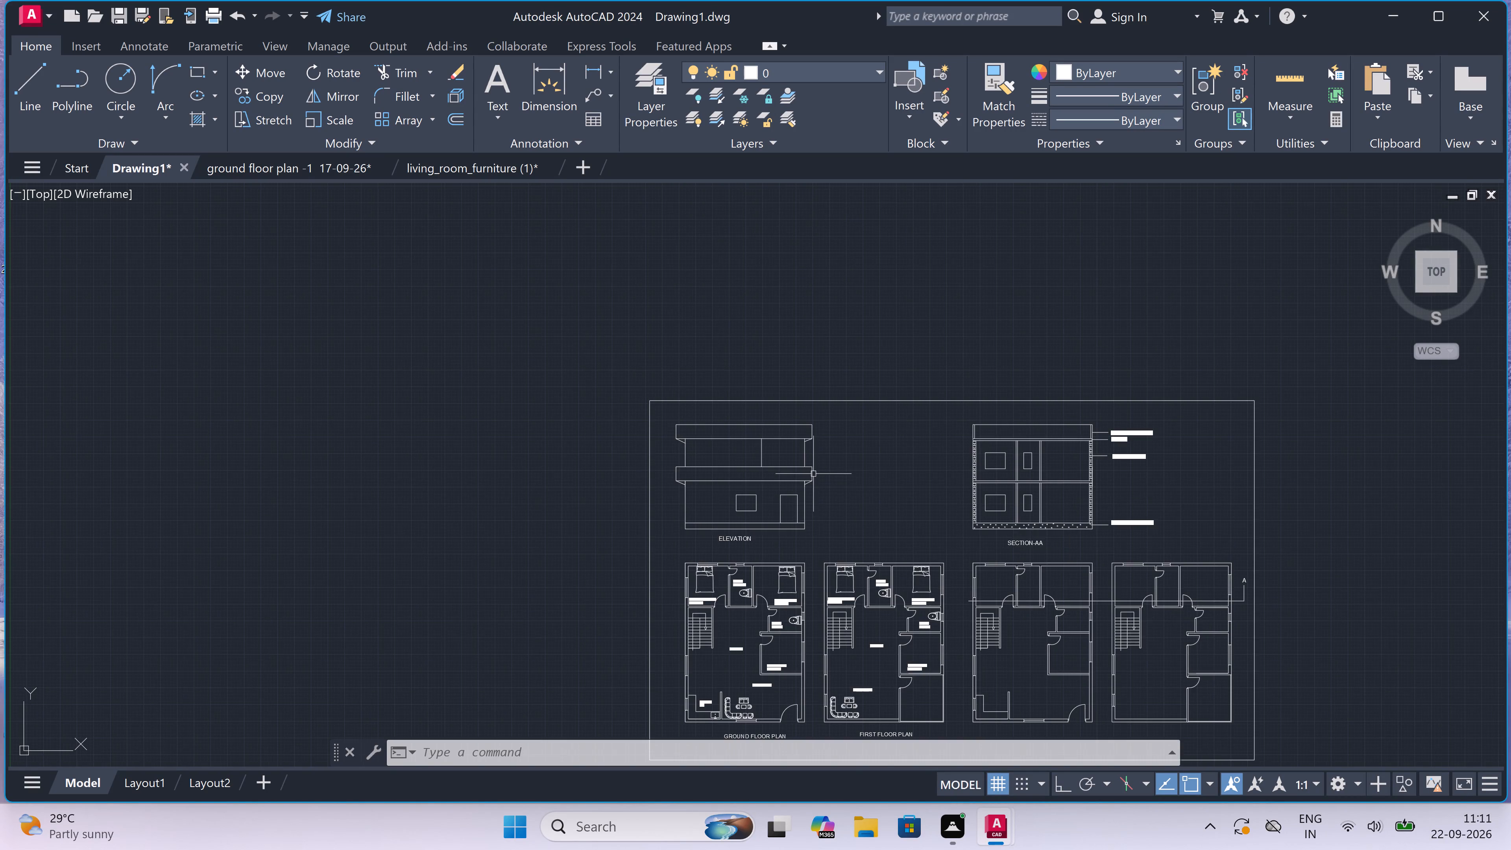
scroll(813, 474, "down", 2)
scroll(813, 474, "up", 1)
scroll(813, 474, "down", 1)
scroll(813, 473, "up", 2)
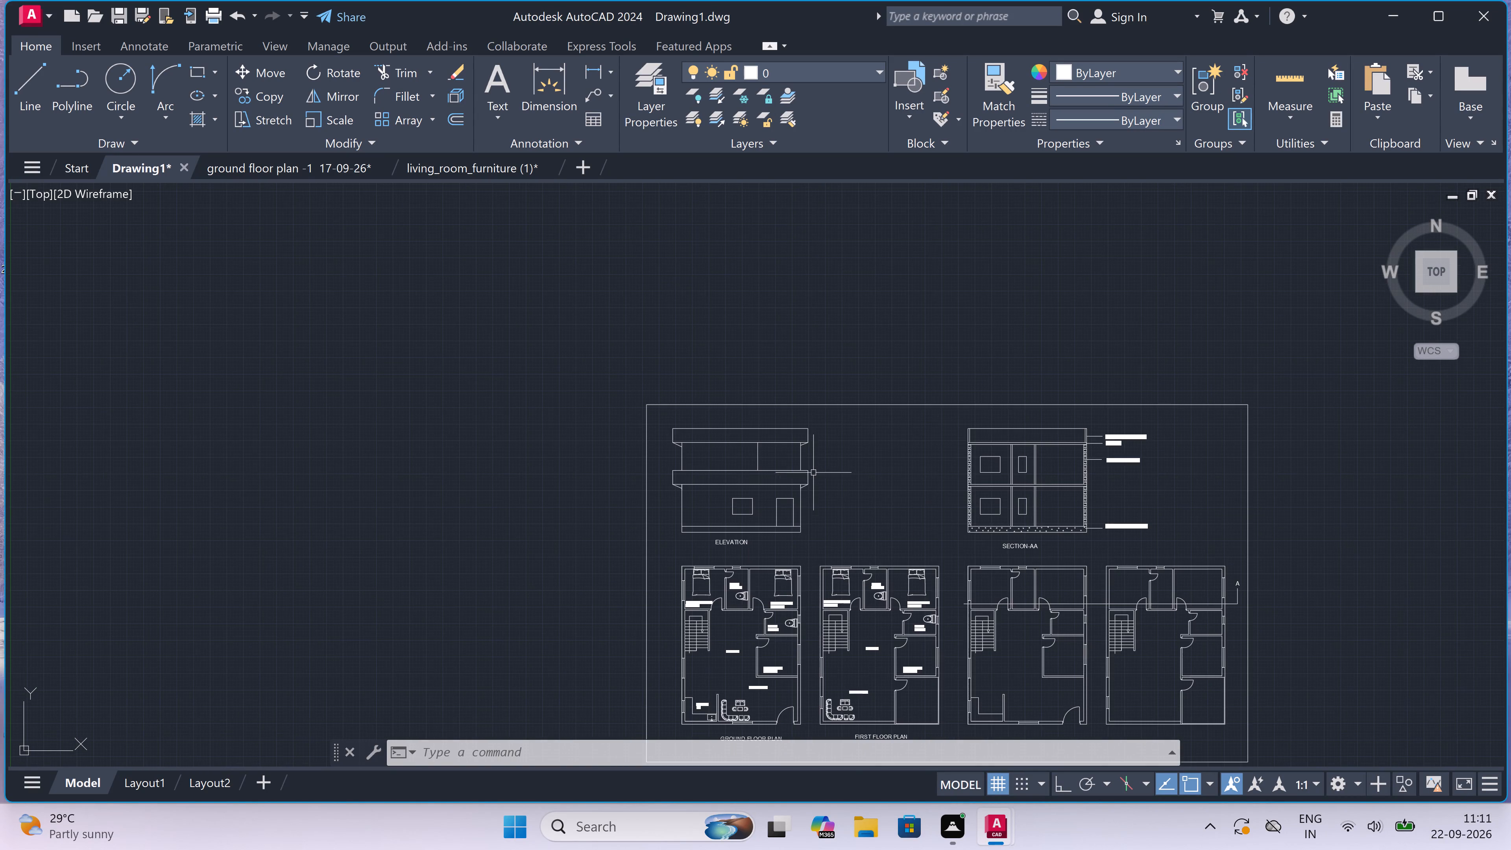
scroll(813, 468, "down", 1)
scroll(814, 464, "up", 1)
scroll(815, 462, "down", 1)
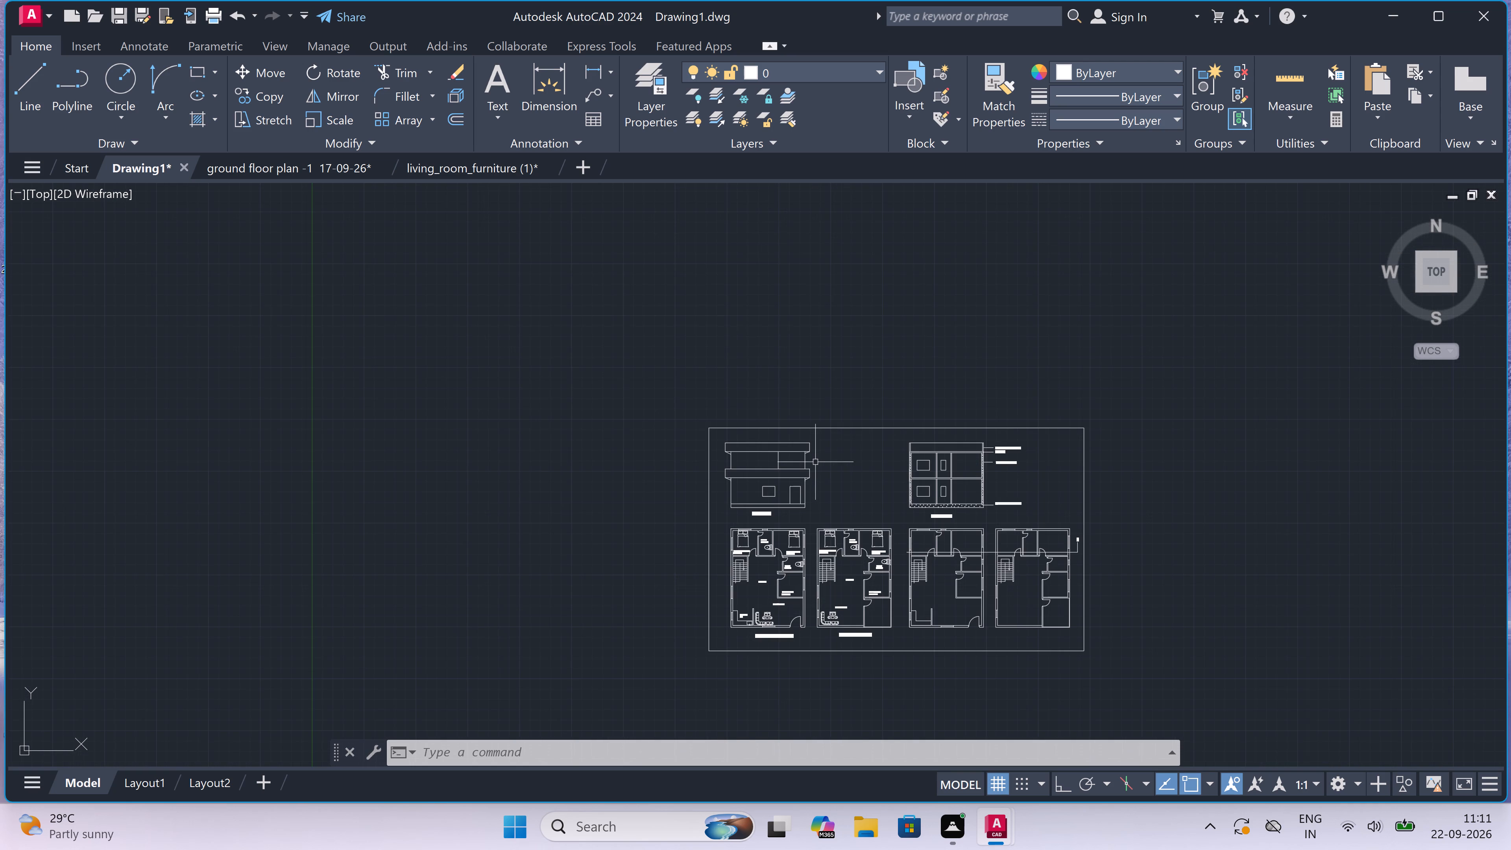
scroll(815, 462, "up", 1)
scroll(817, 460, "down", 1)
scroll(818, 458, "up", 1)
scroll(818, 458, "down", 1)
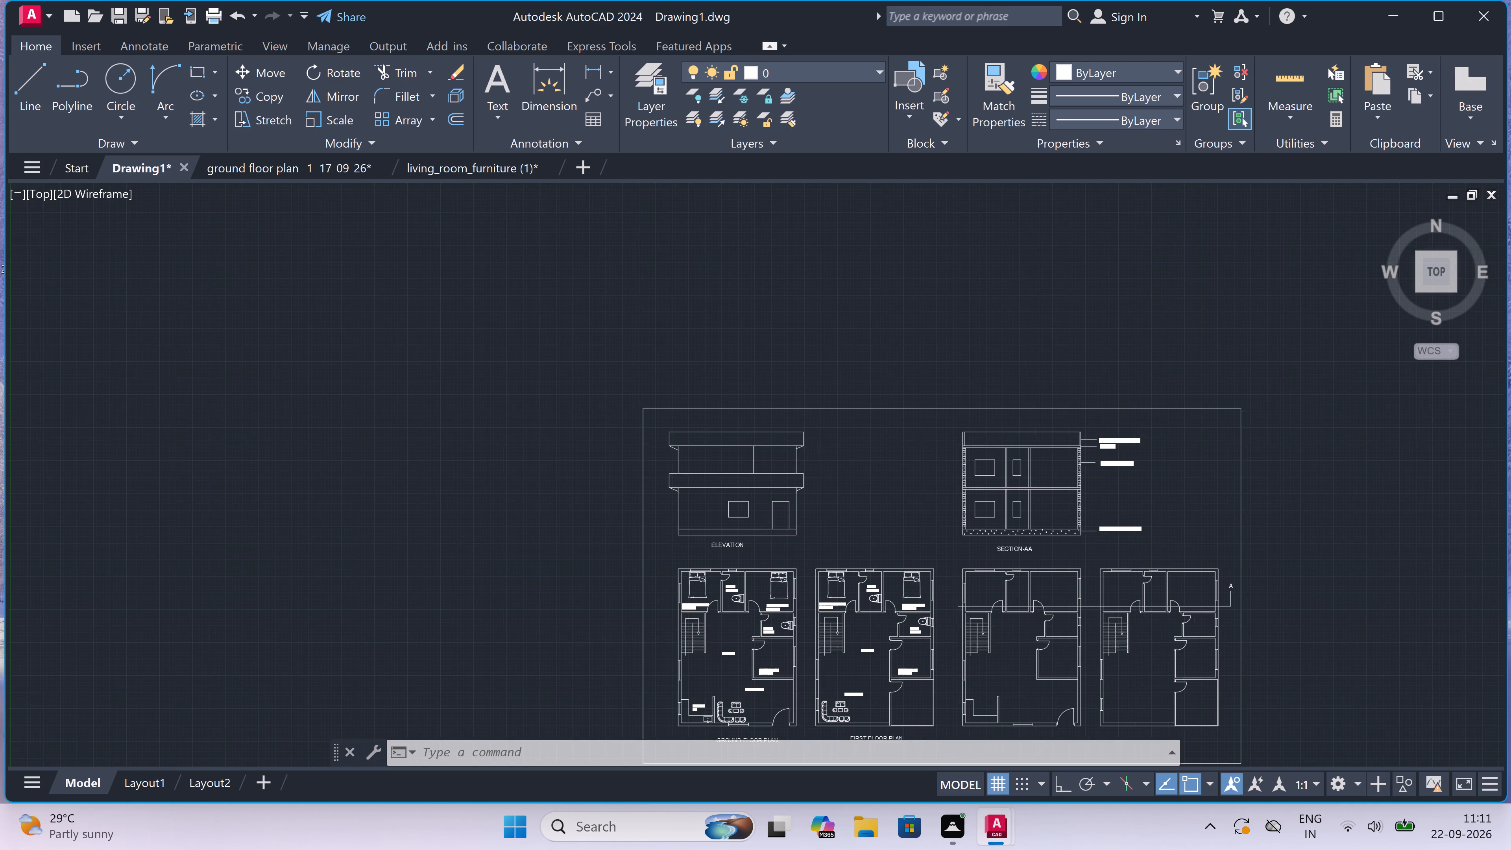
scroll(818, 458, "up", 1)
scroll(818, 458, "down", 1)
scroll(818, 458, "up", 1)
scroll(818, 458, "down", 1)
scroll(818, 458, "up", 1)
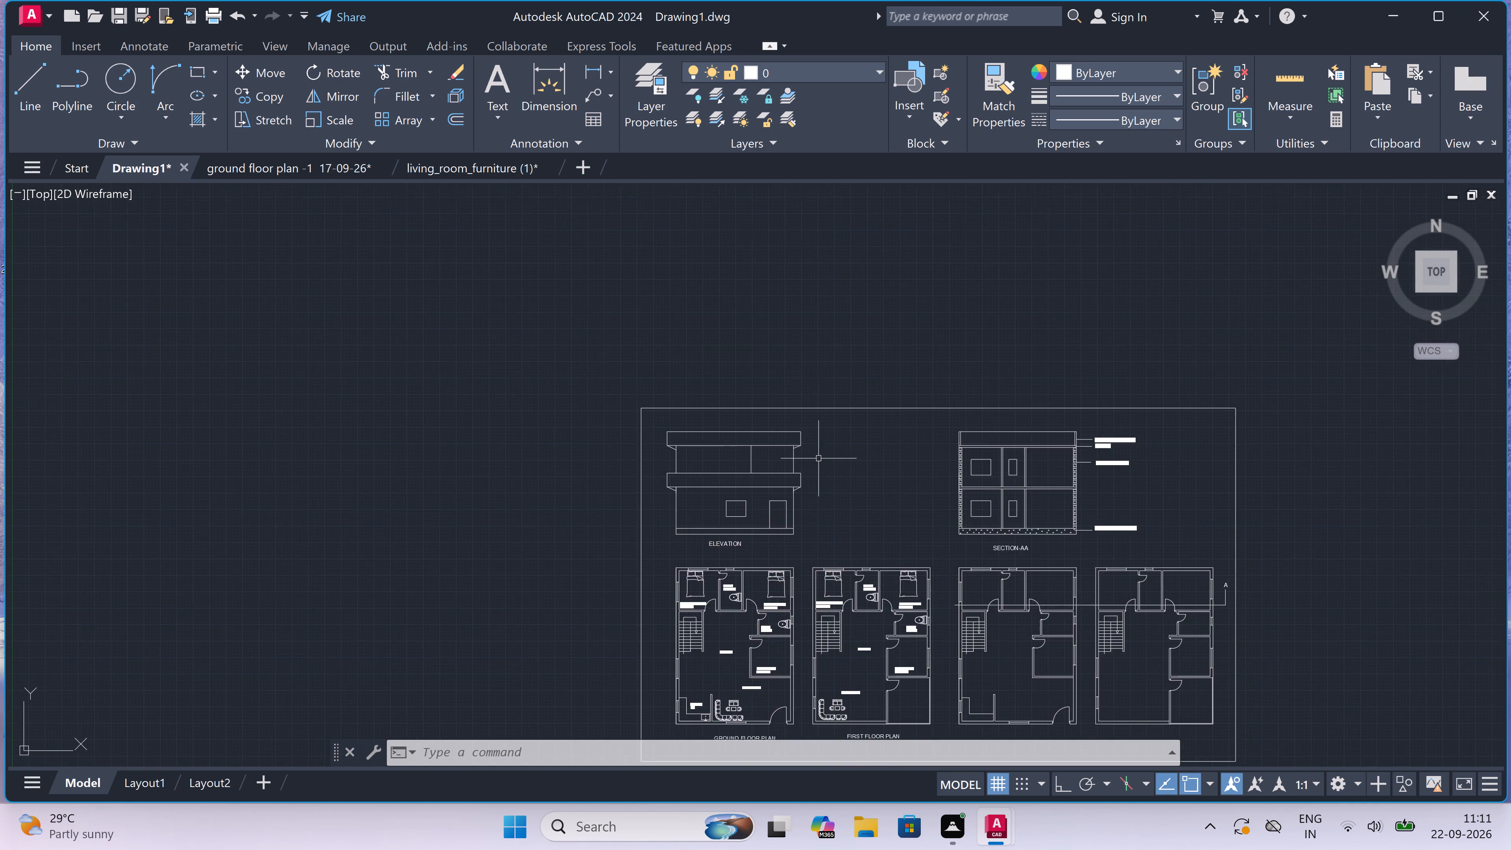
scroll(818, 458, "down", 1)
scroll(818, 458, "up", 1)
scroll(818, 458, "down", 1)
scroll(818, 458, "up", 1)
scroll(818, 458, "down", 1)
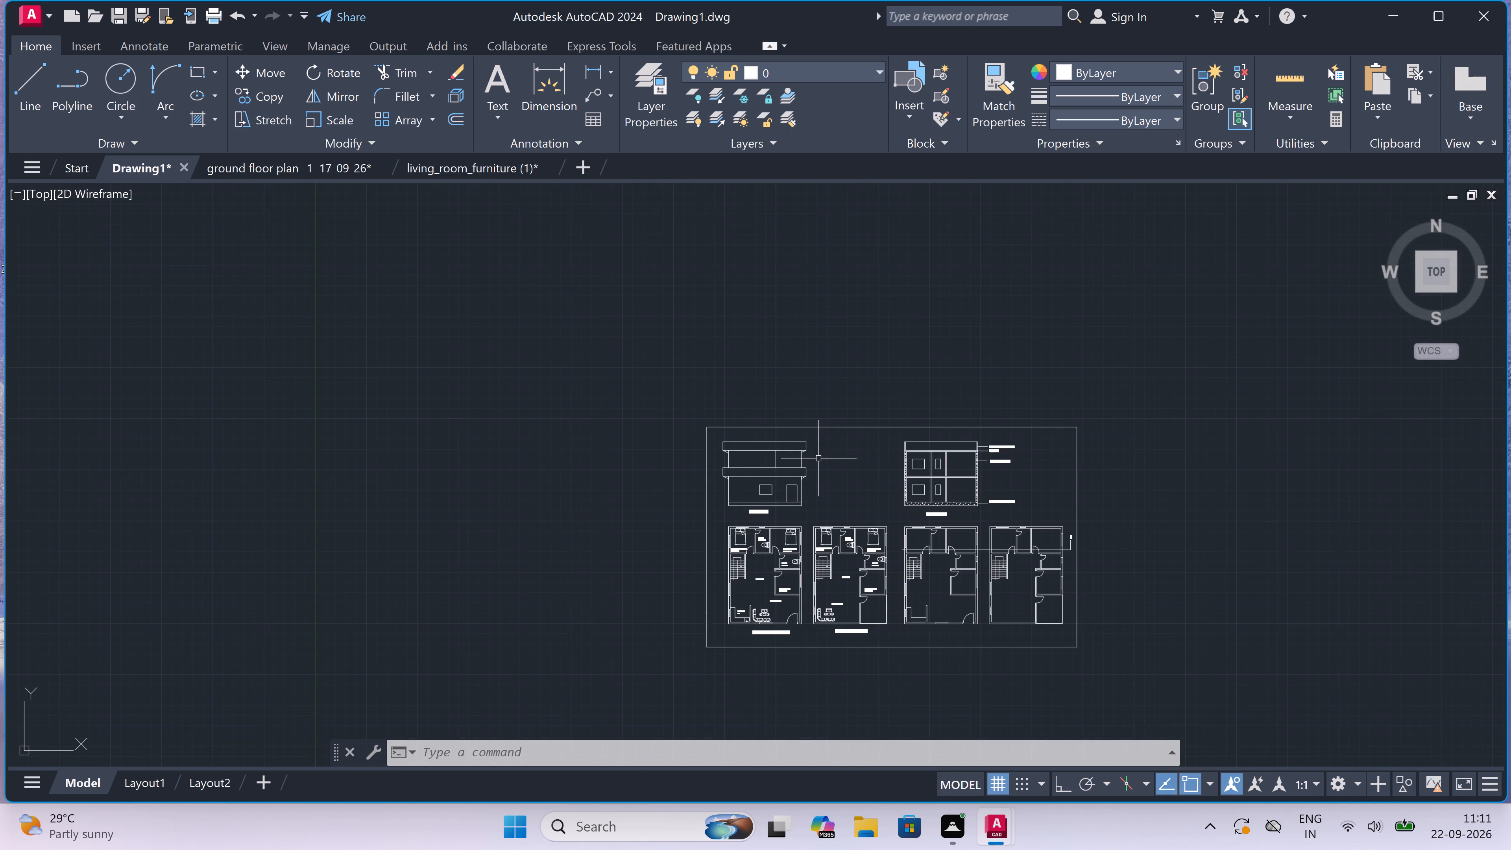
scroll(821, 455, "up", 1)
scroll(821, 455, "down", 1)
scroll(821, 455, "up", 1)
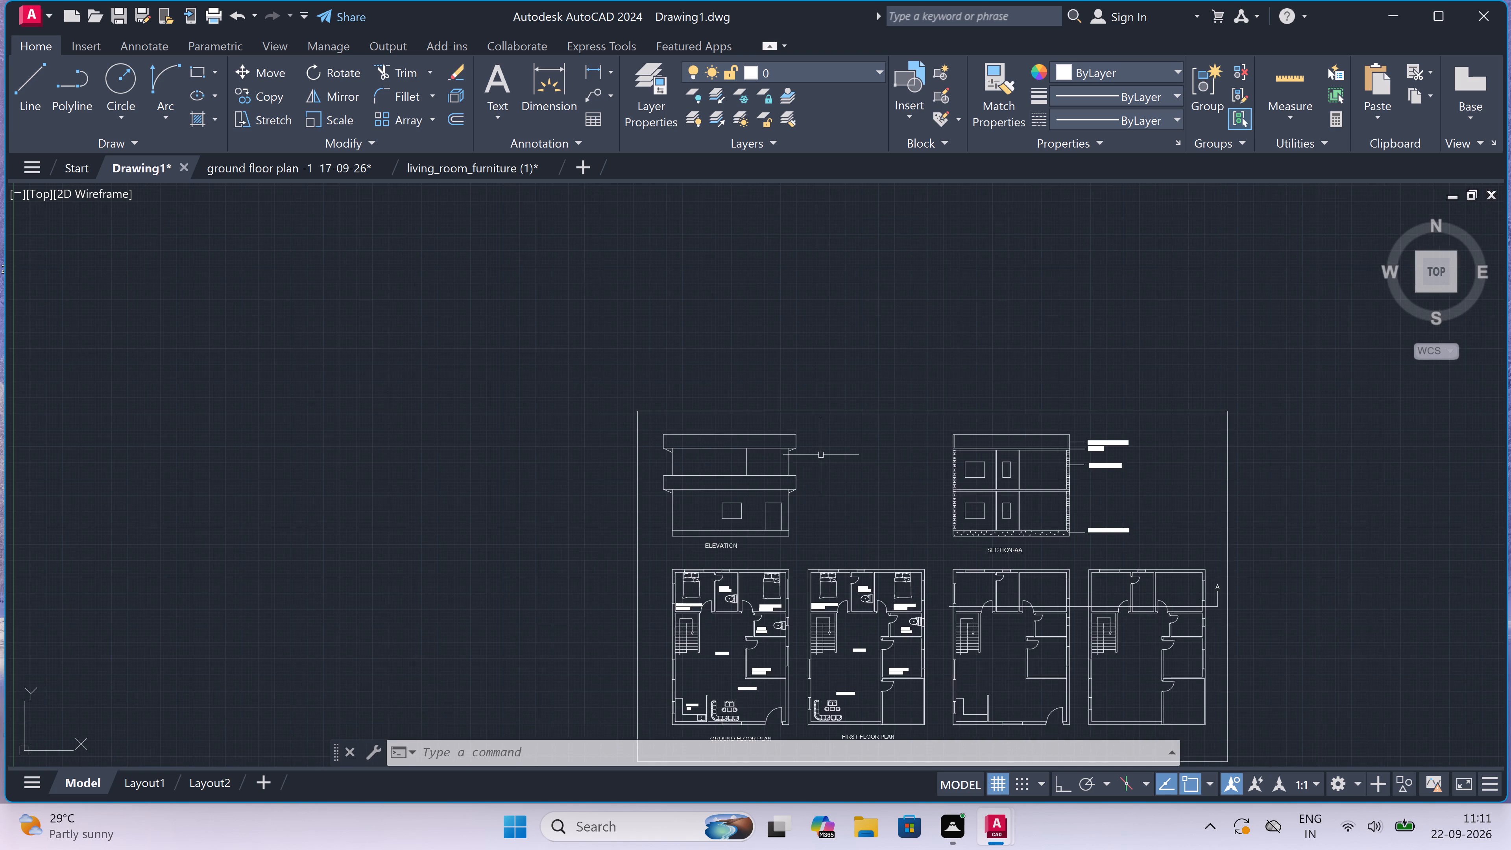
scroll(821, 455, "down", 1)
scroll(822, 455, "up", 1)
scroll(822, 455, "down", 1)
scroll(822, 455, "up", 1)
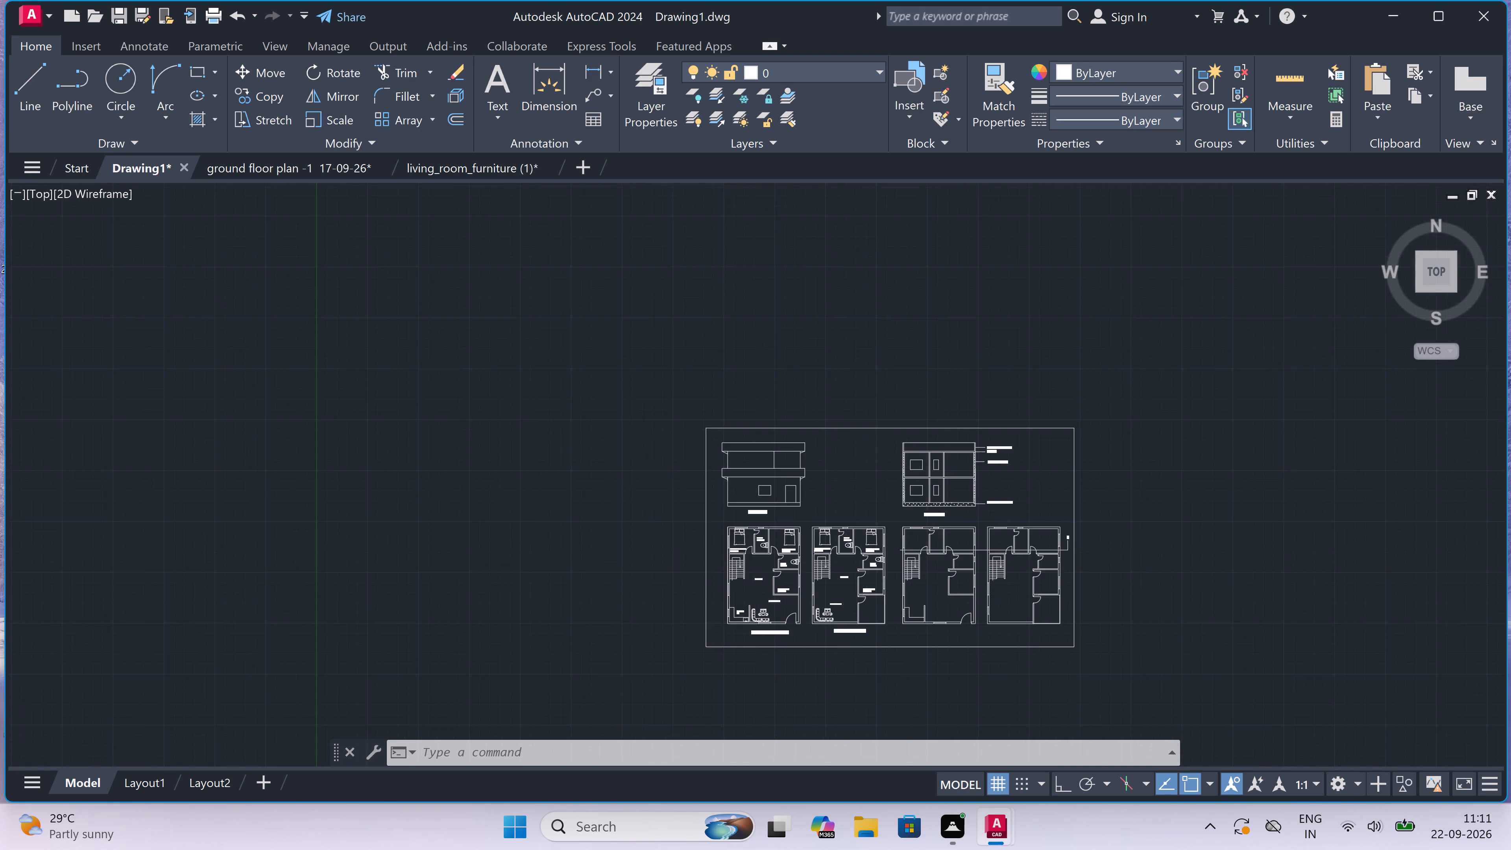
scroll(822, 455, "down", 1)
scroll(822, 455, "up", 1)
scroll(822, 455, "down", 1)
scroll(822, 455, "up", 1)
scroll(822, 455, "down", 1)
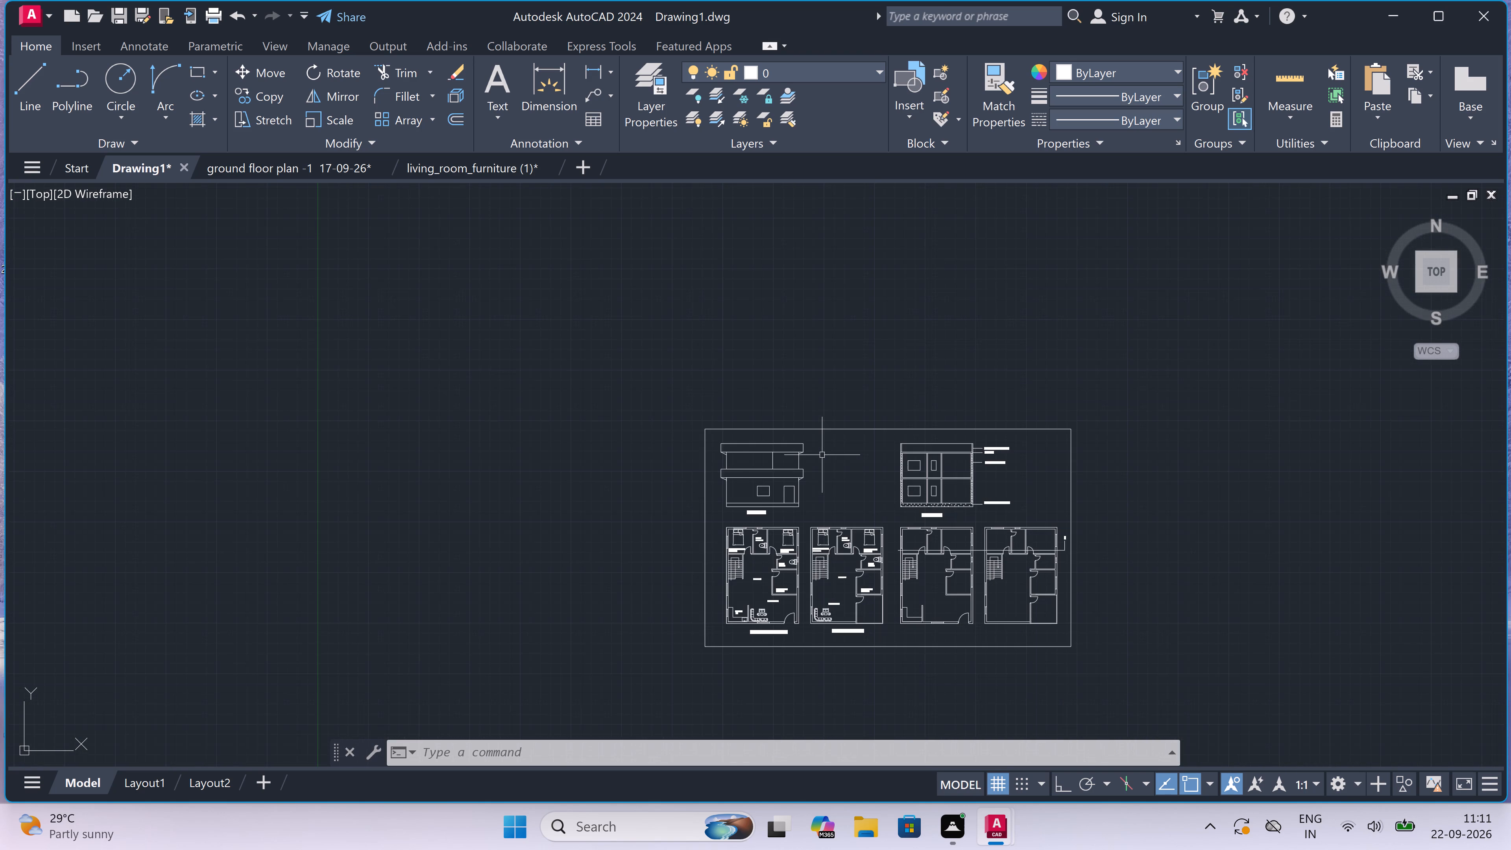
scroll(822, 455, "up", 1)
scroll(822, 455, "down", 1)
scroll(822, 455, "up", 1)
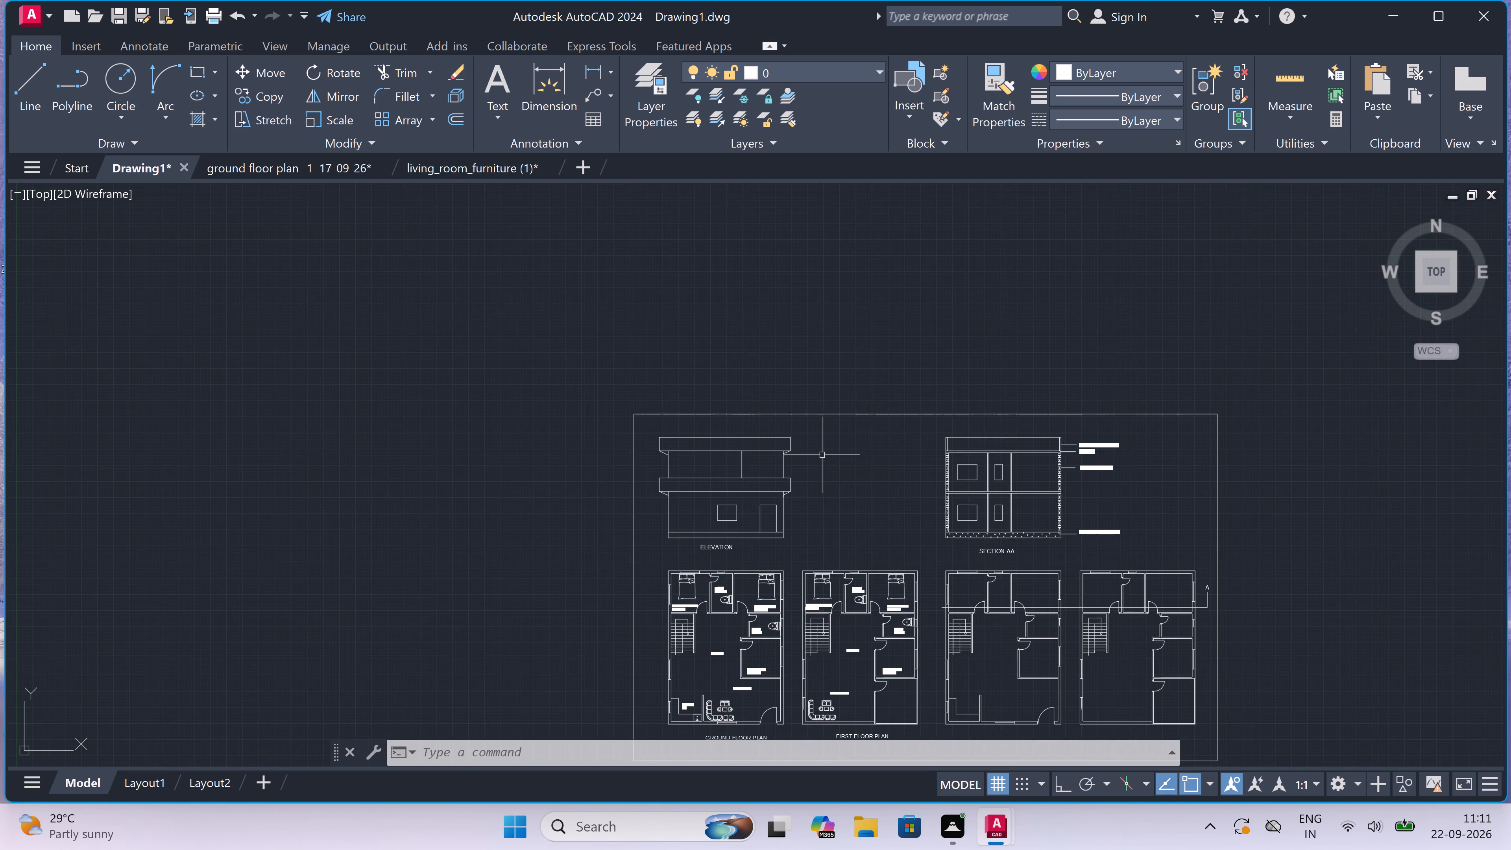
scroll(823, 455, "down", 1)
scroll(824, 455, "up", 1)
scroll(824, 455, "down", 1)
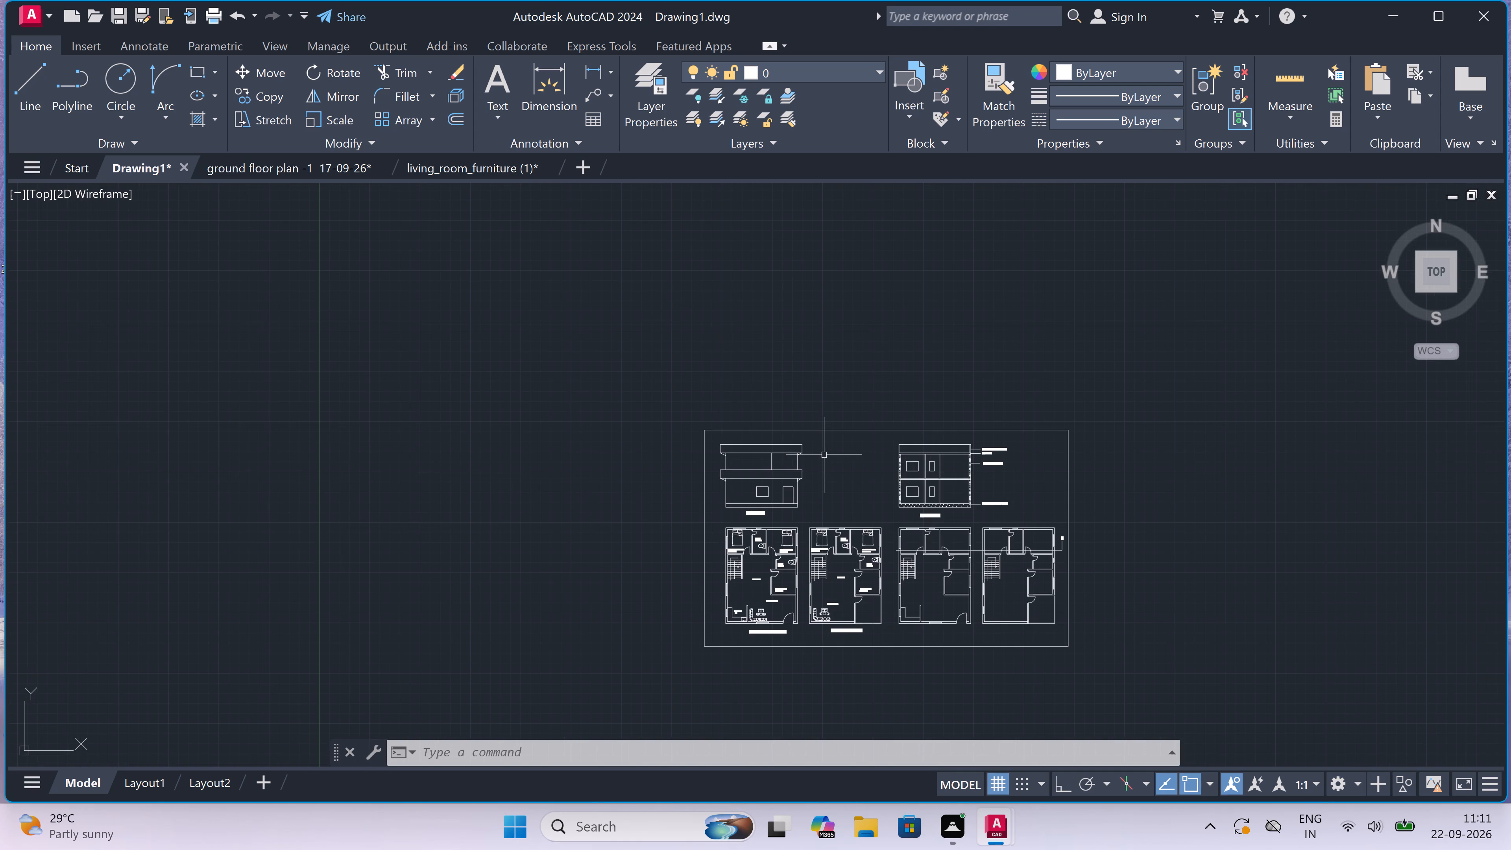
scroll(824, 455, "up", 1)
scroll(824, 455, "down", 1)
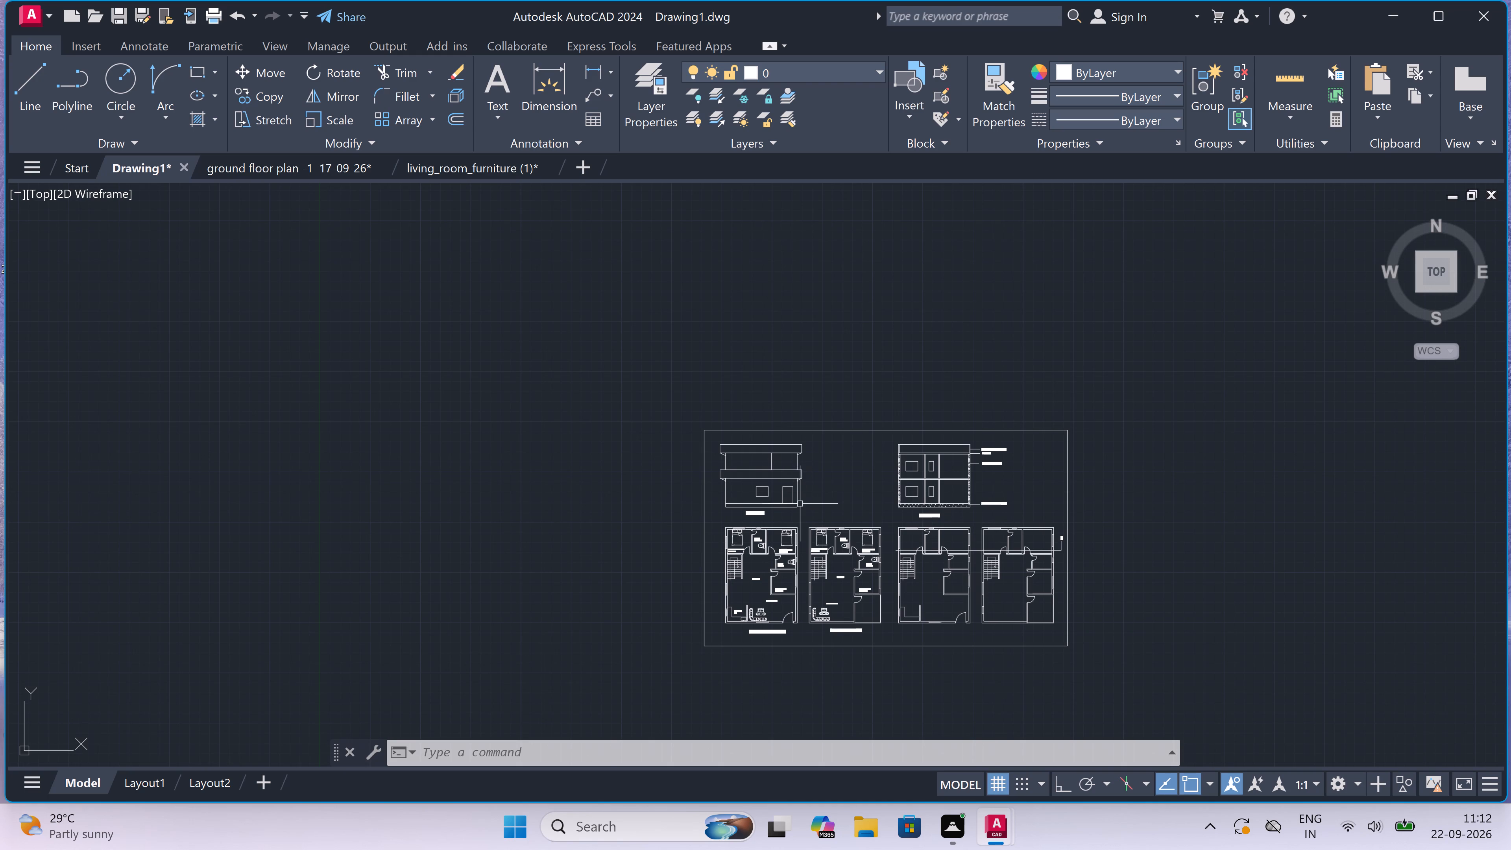
Draw a rectangle just inside the ground-floor door outline in the elevation, leaving a thin frame border on all sides.
scroll(764, 470, "up", 3)
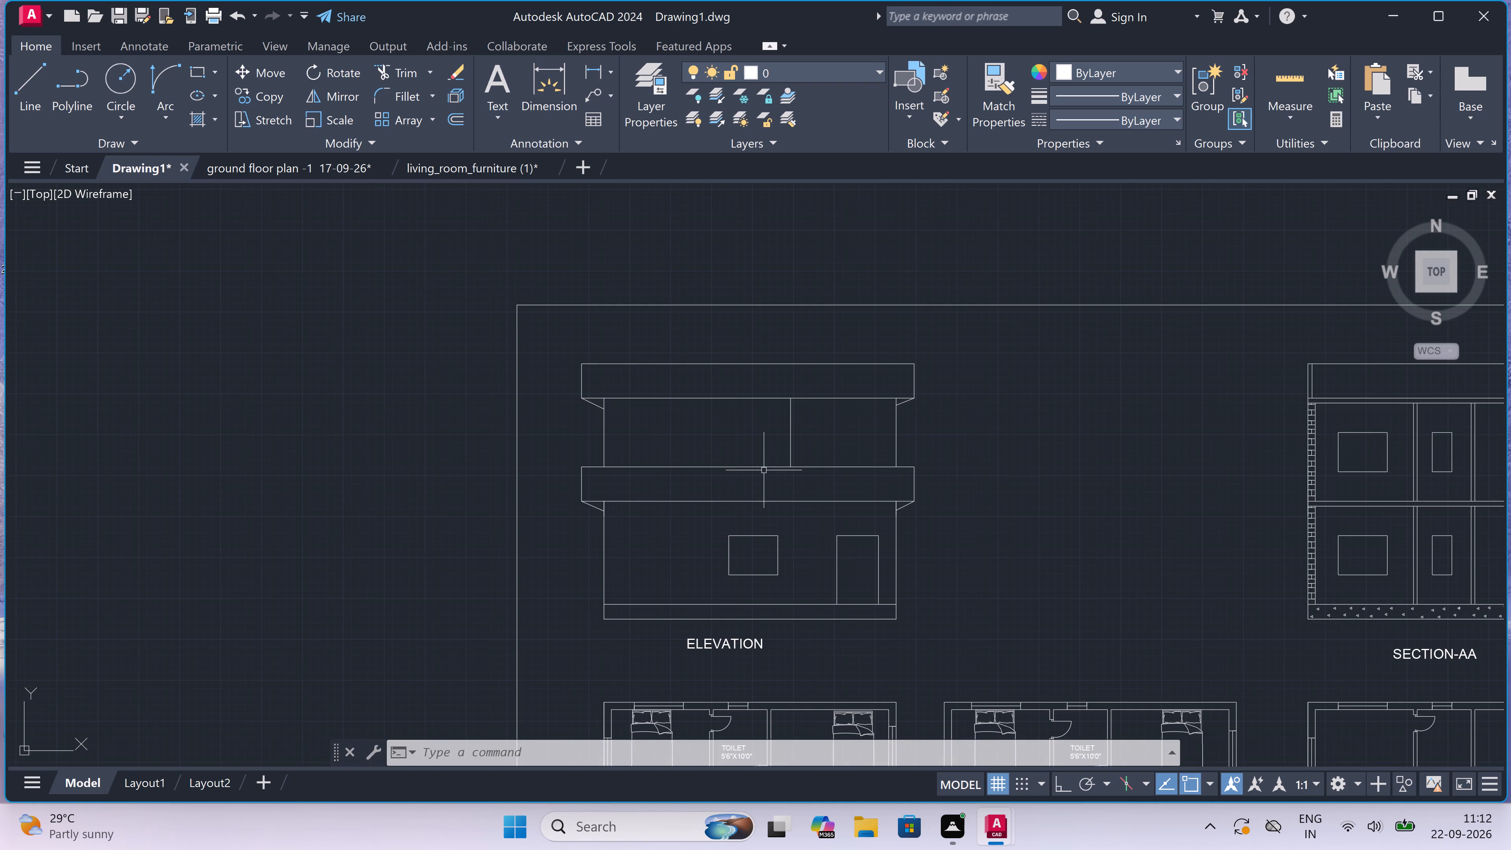
type("REC")
key("space")
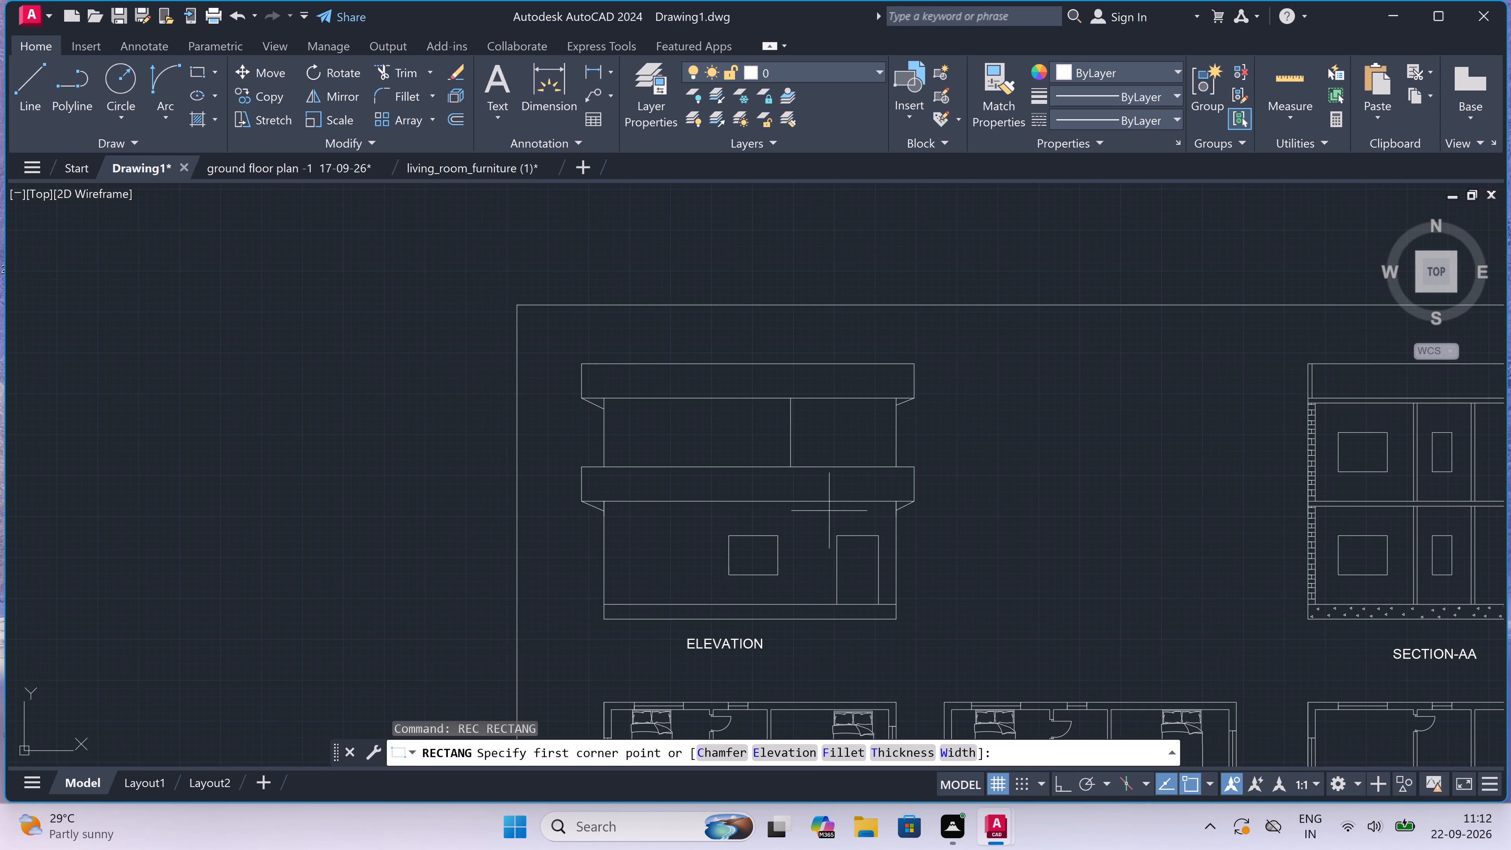
scroll(839, 553, "up", 3)
scroll(846, 515, "down", 6)
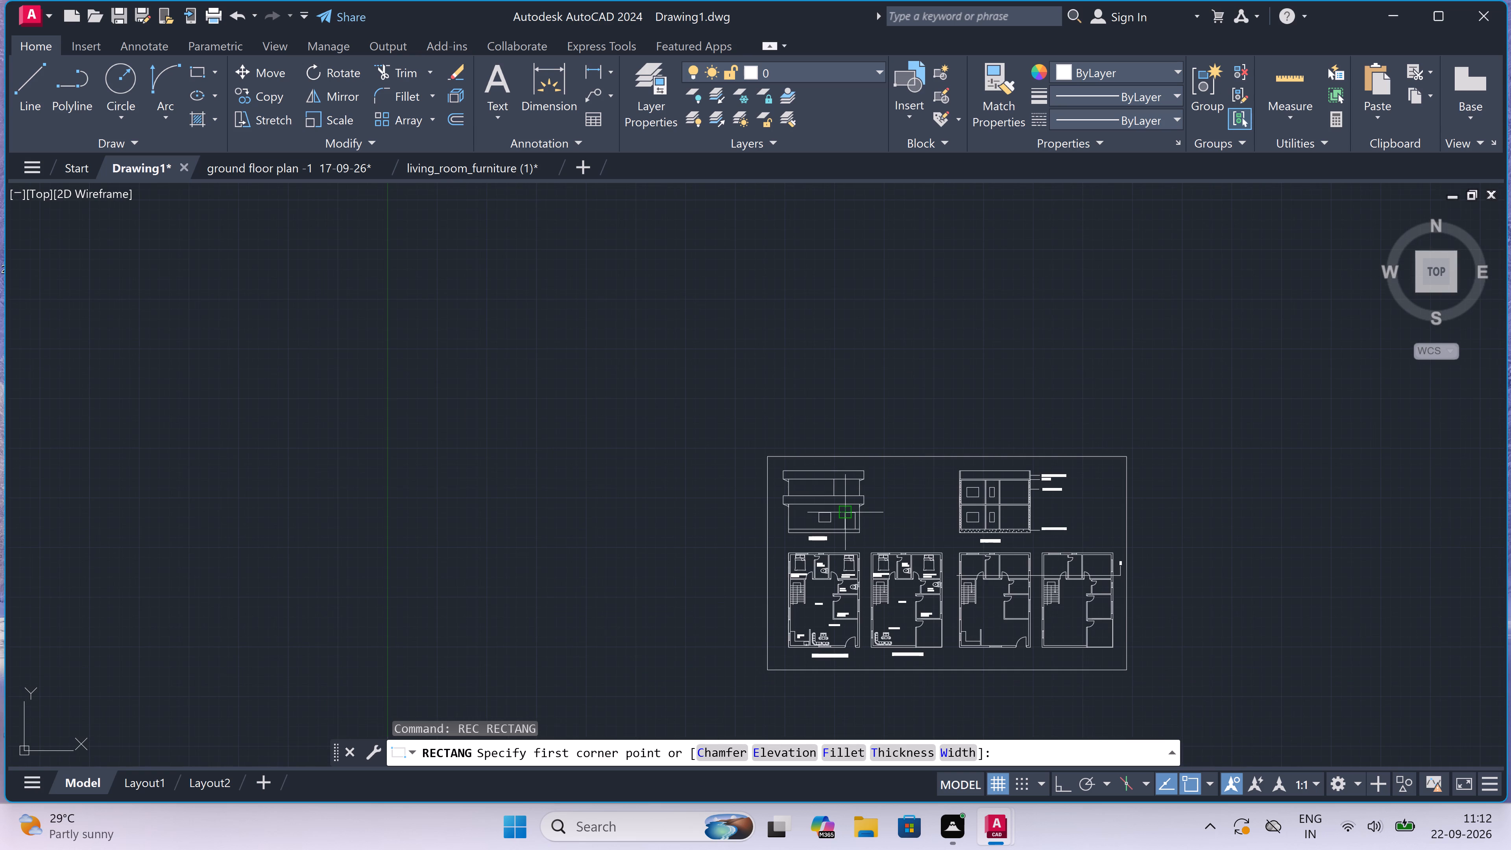
scroll(846, 514, "up", 3)
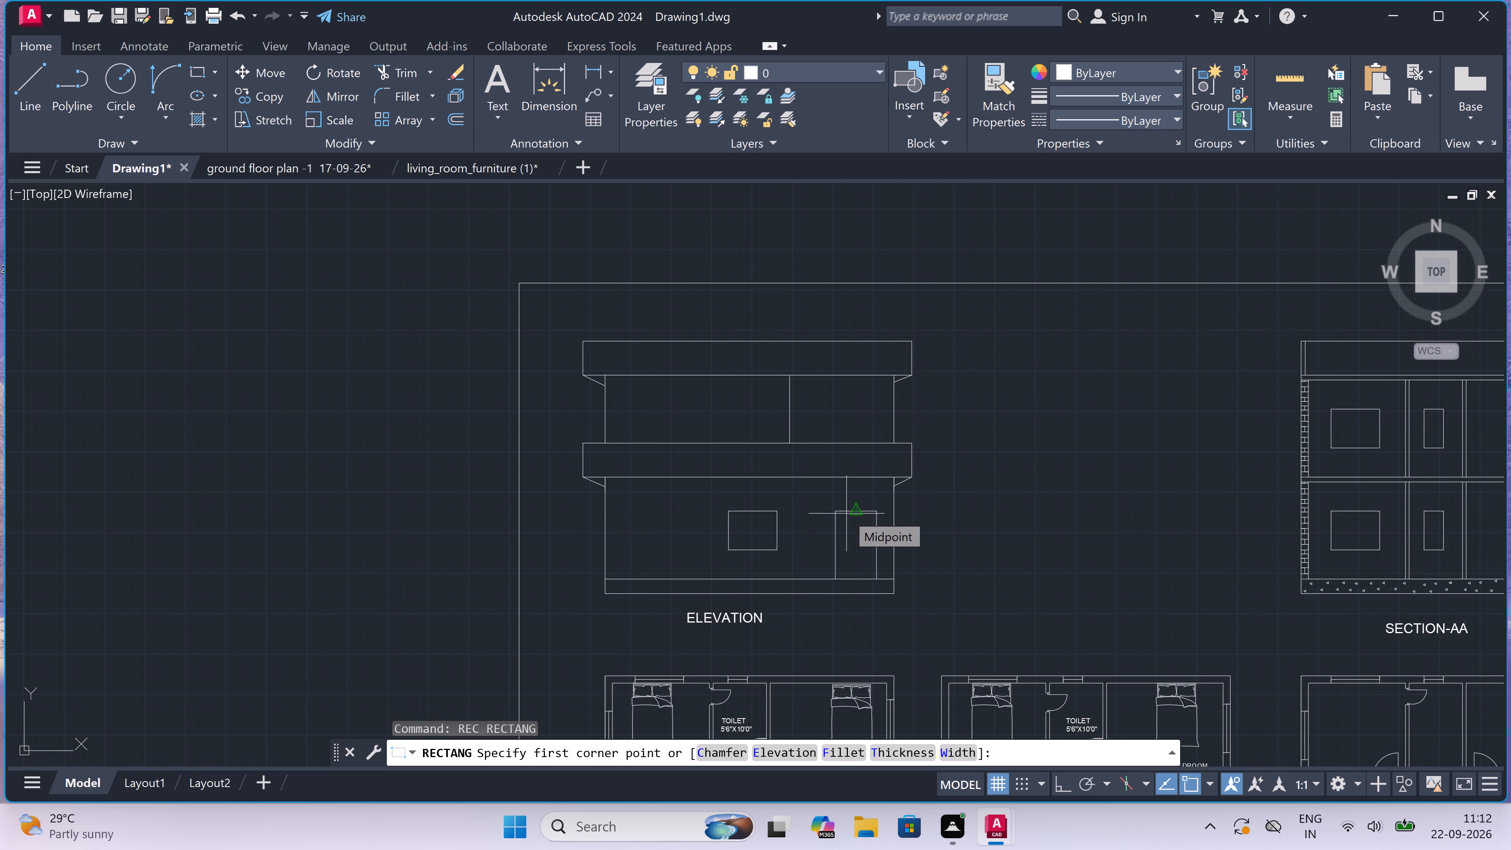
scroll(846, 514, "up", 2)
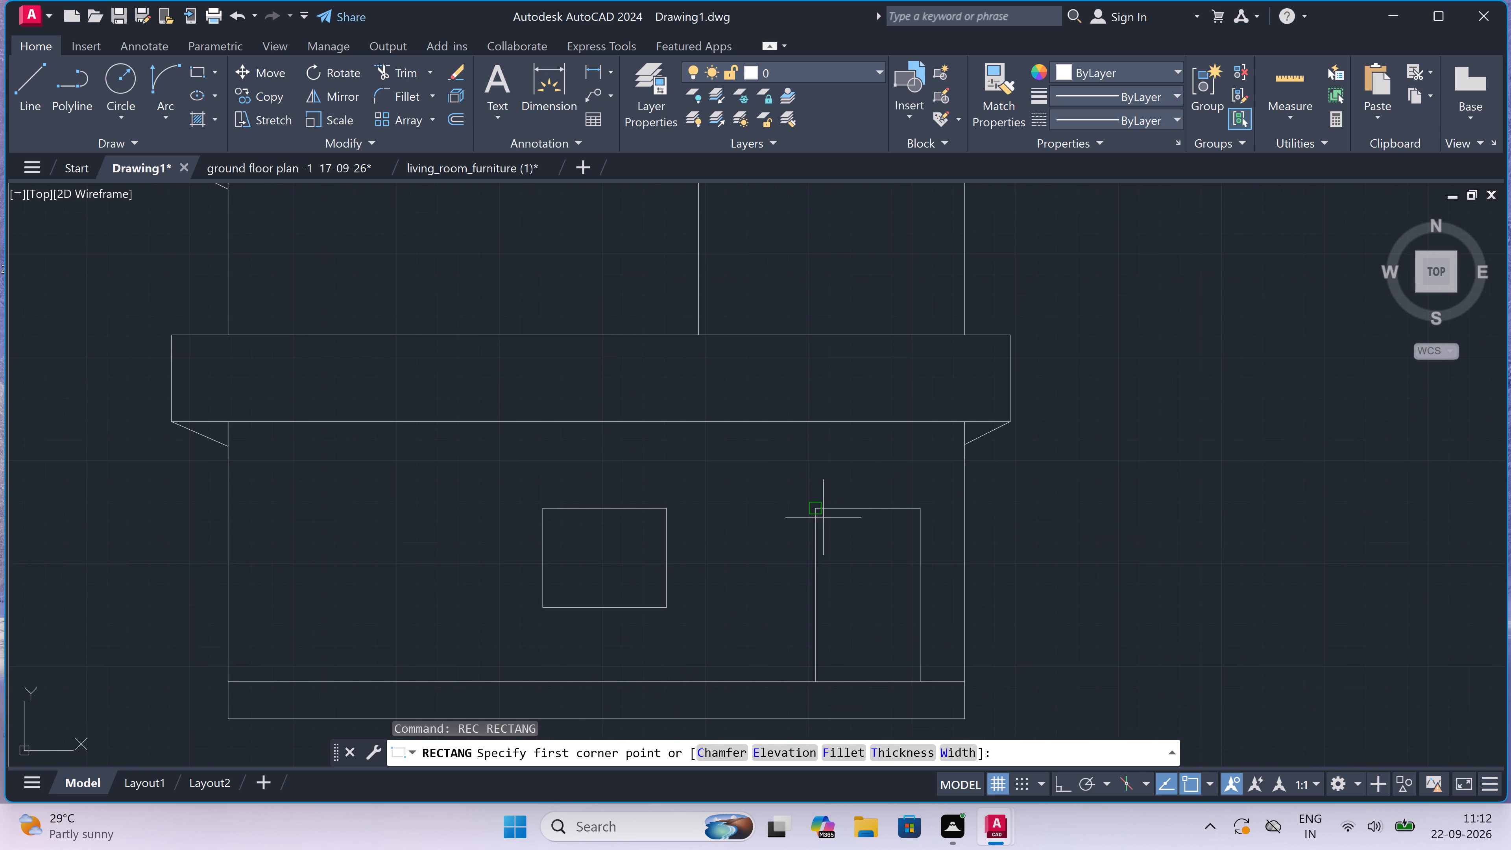
scroll(823, 517, "up", 6)
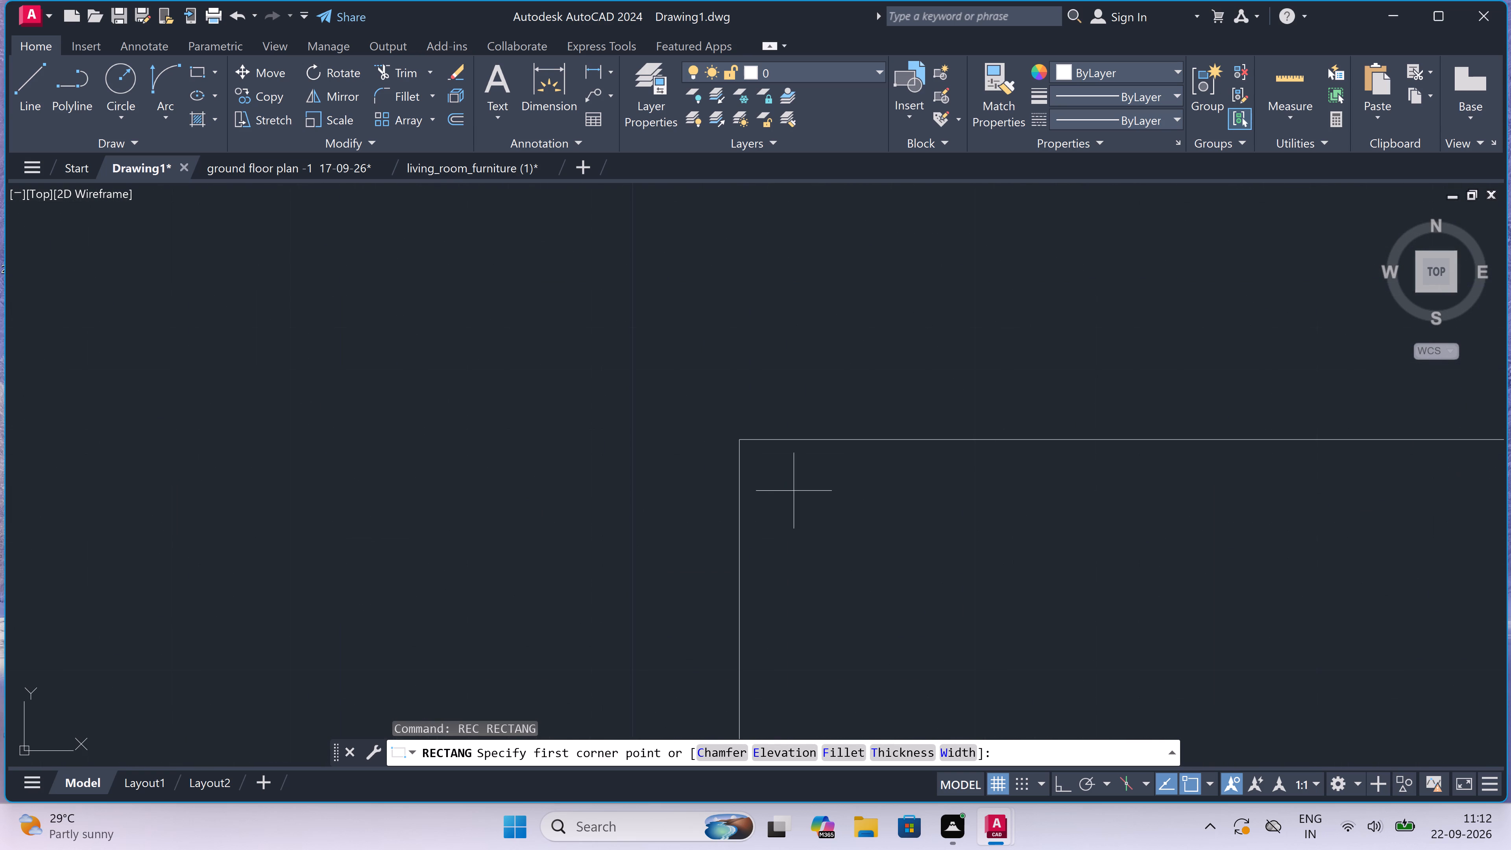
left_click_drag(776, 480, 813, 505)
scroll(1020, 554, "down", 5)
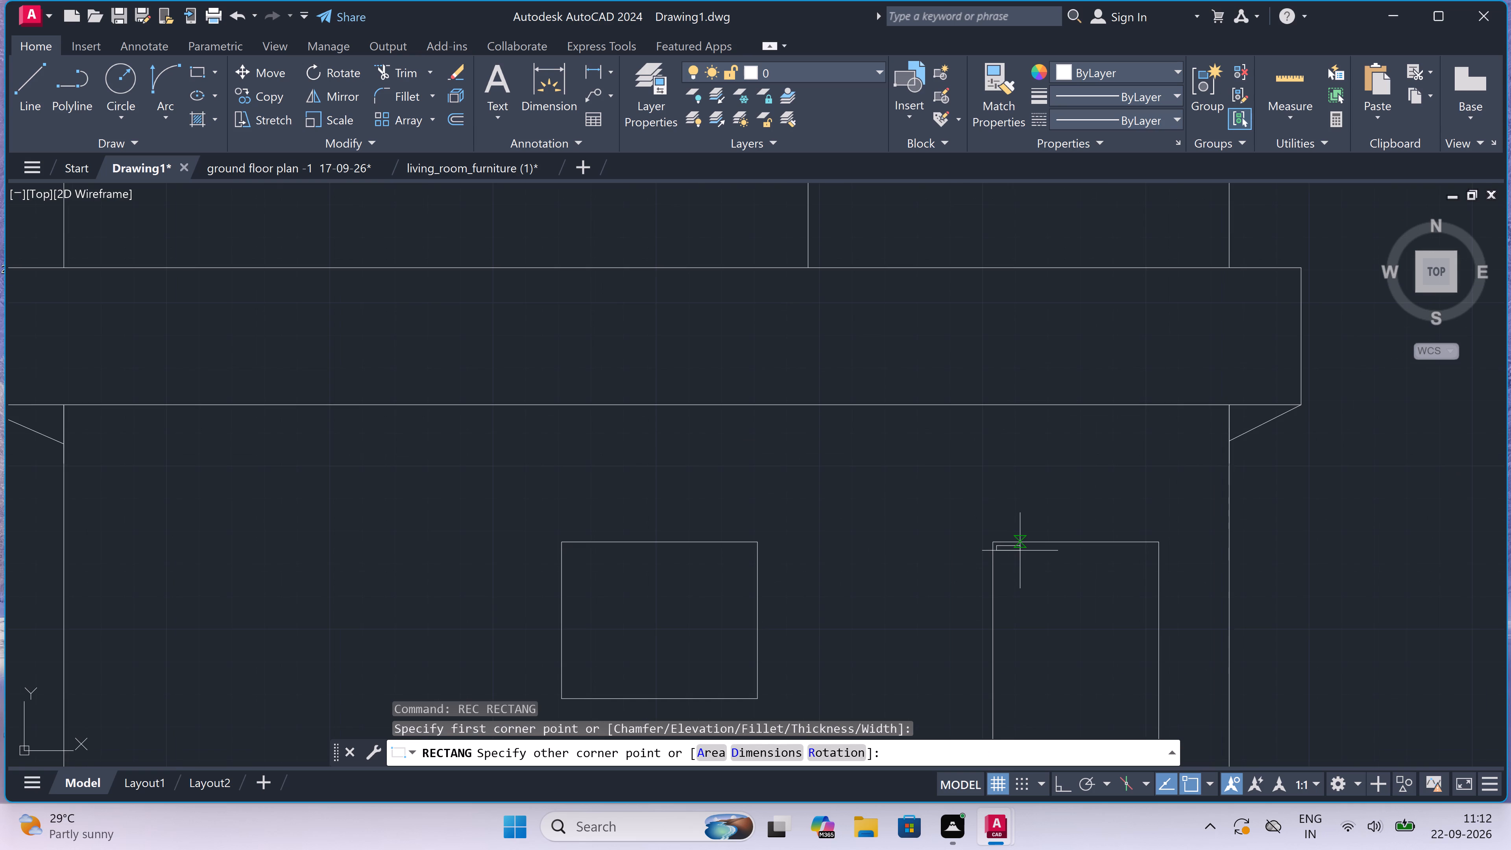
scroll(1029, 567, "down", 2)
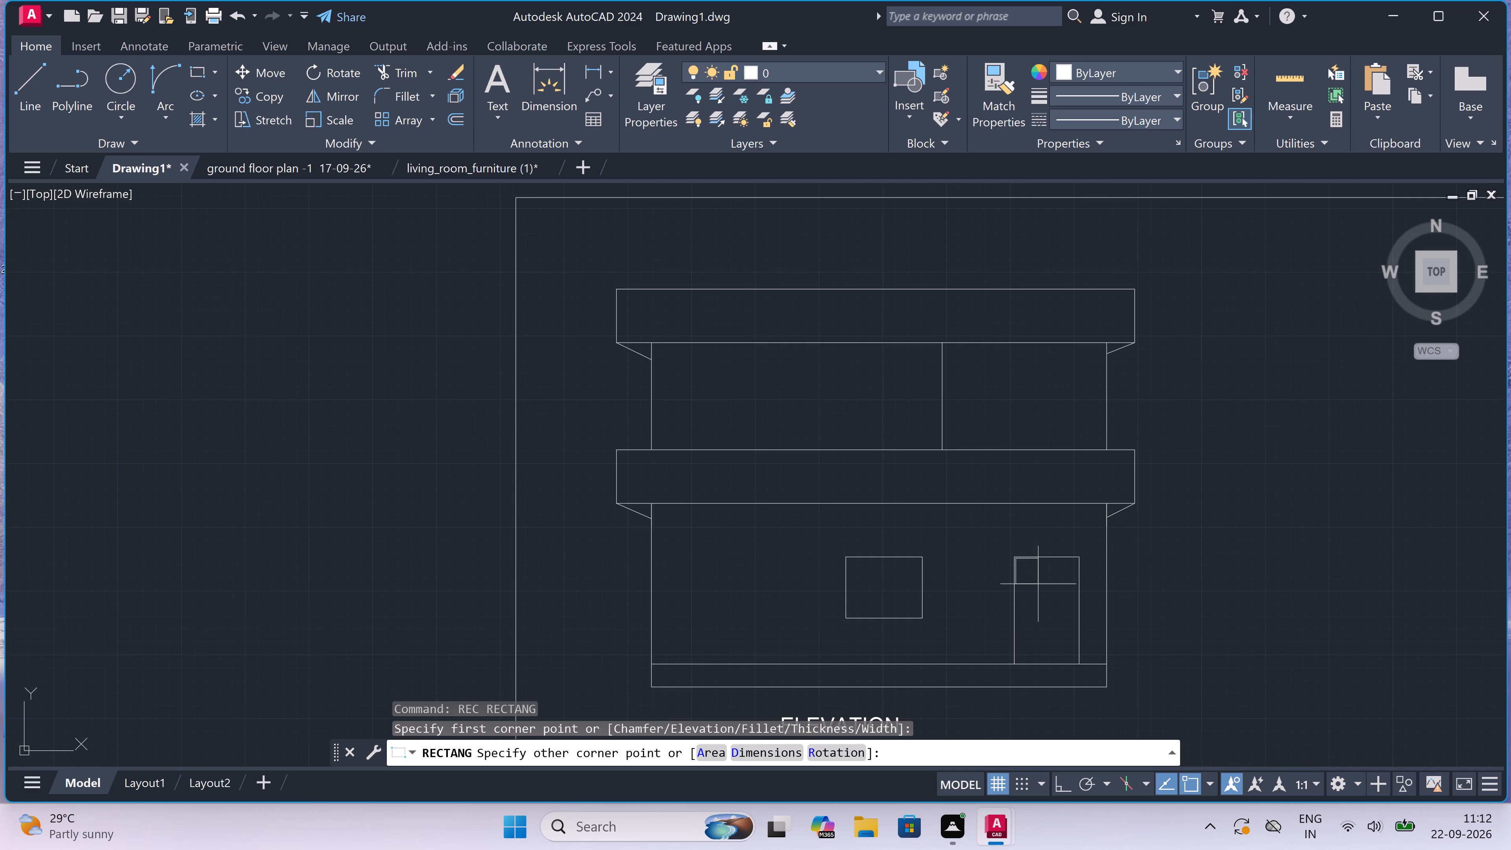
scroll(1068, 676, "up", 3)
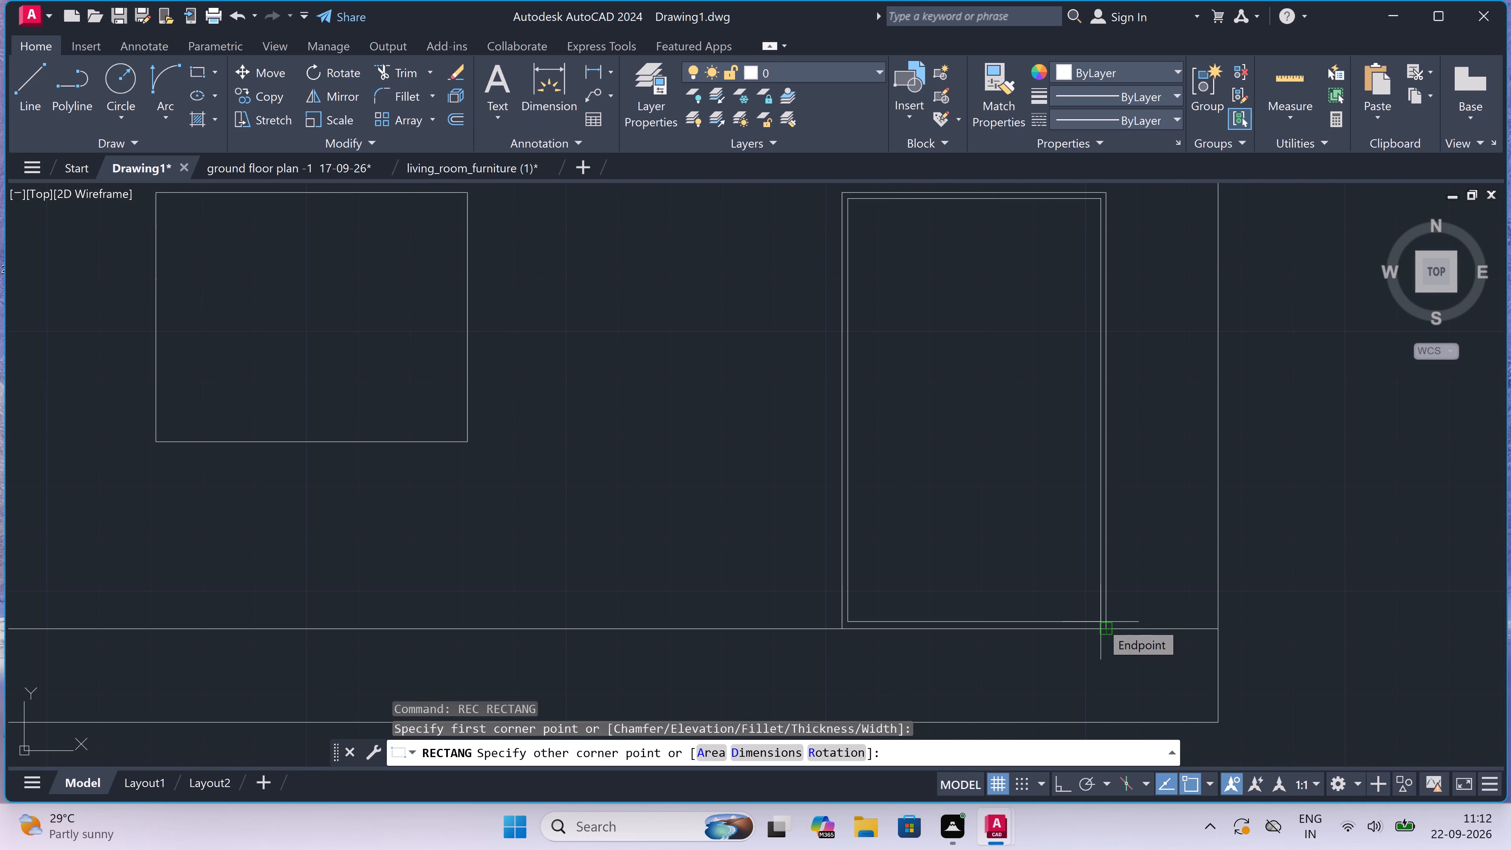
scroll(1101, 622, "up", 3)
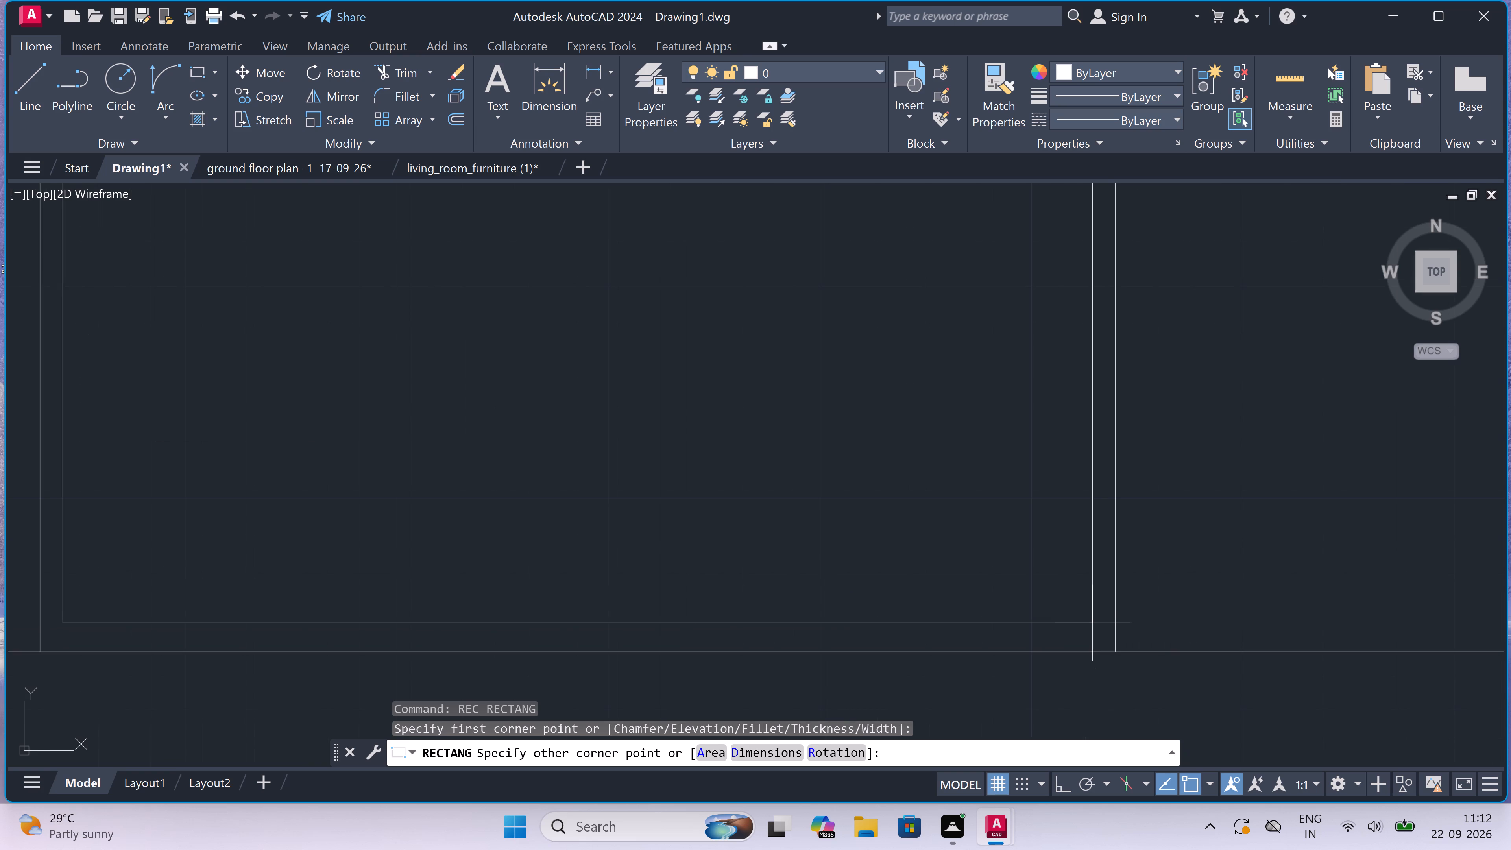
left_click(1092, 623)
scroll(955, 538, "down", 4)
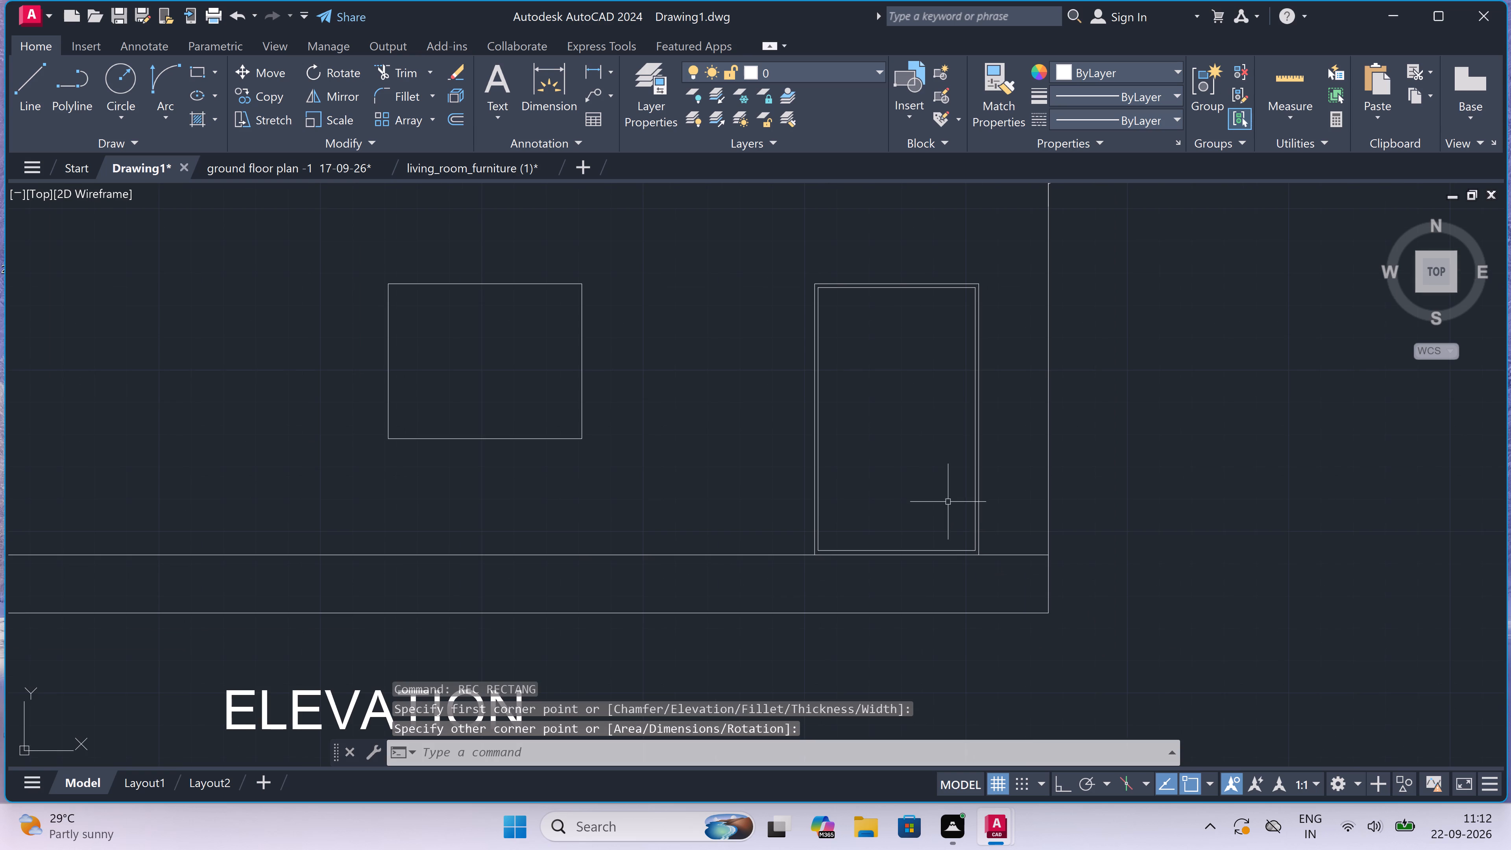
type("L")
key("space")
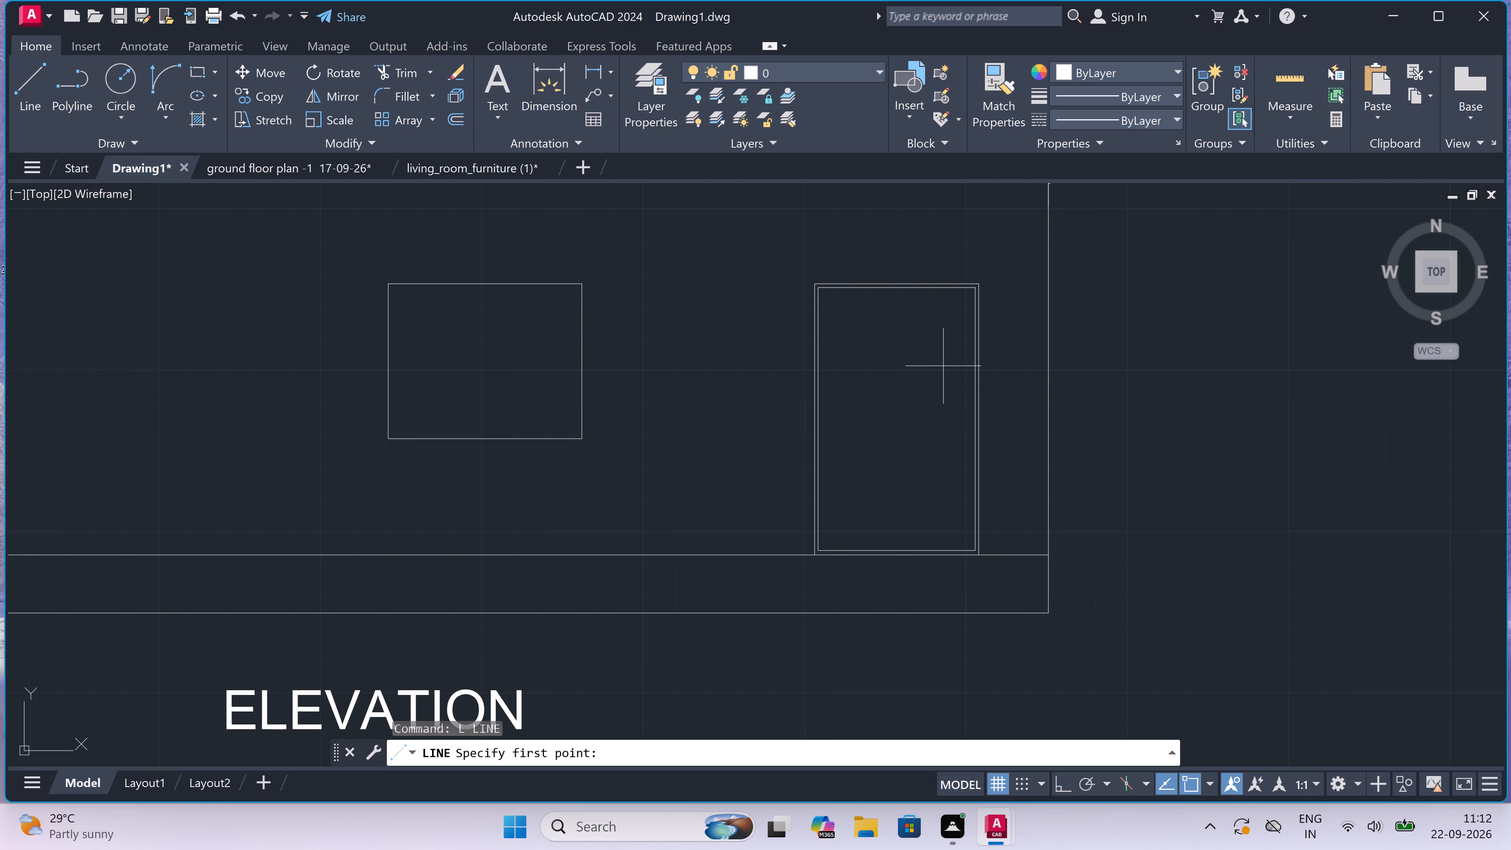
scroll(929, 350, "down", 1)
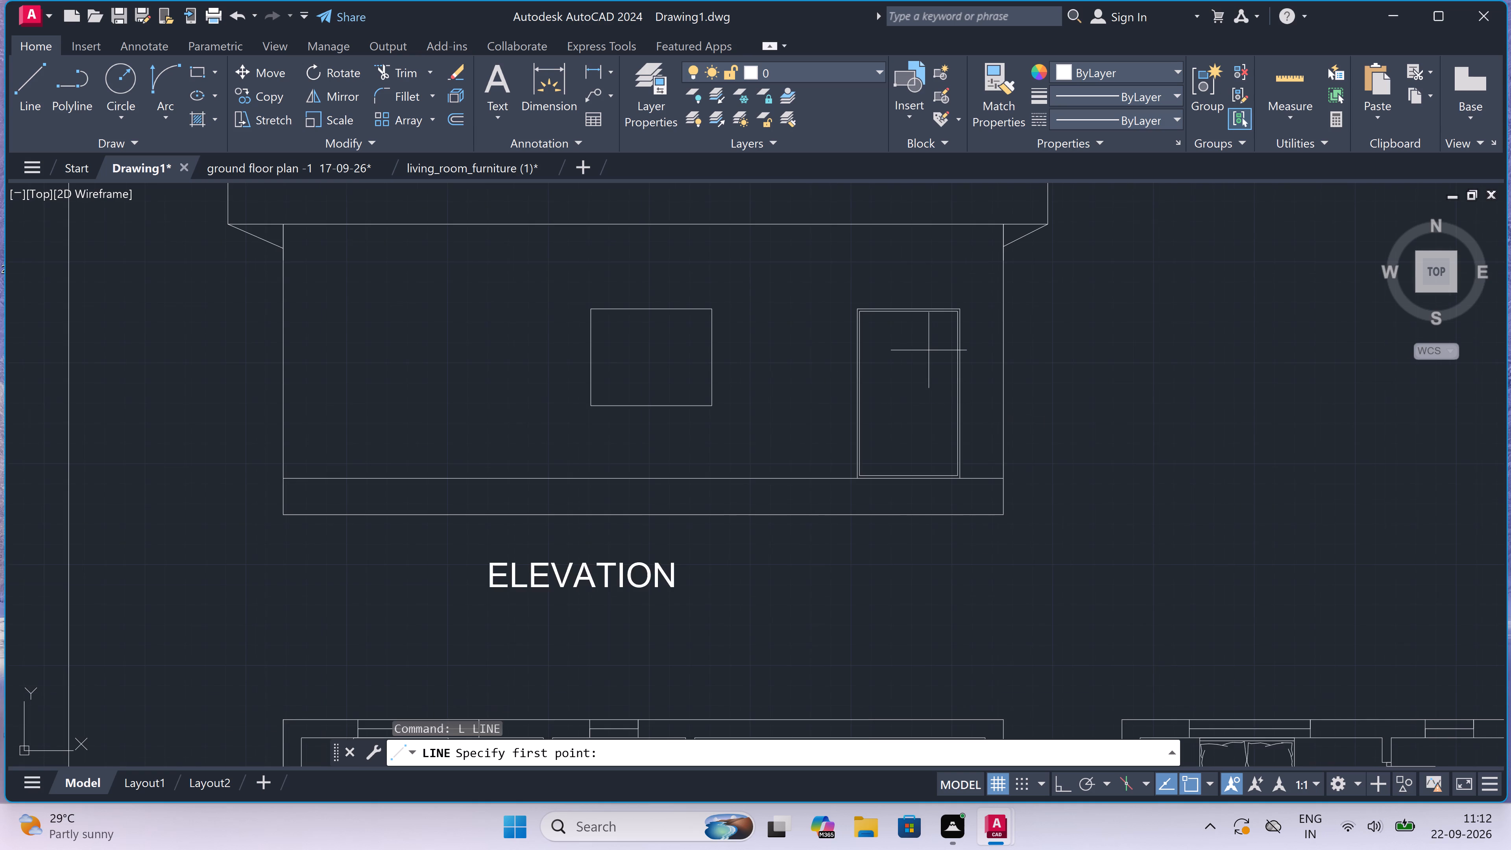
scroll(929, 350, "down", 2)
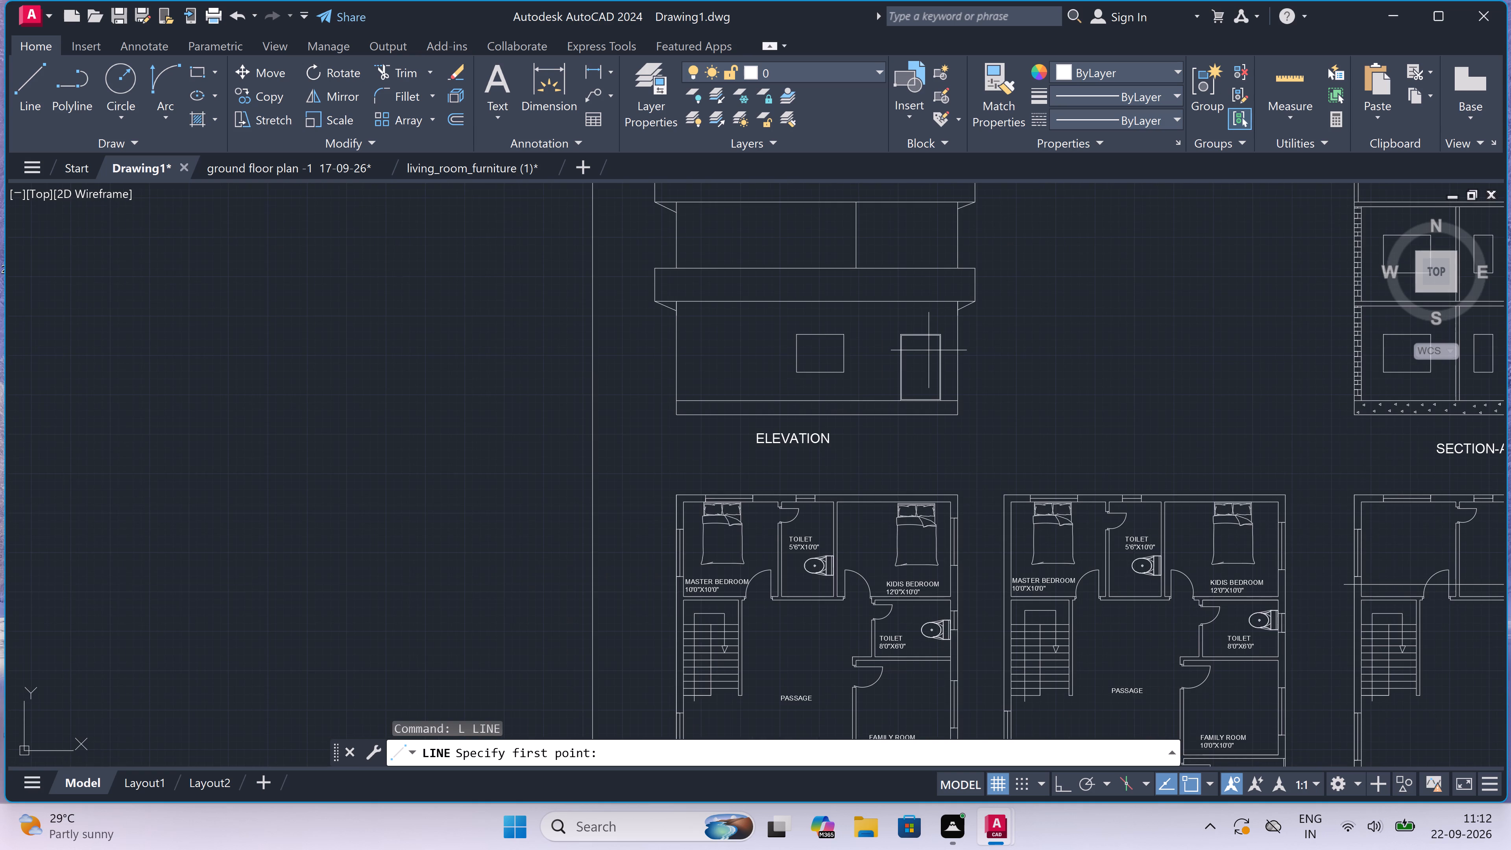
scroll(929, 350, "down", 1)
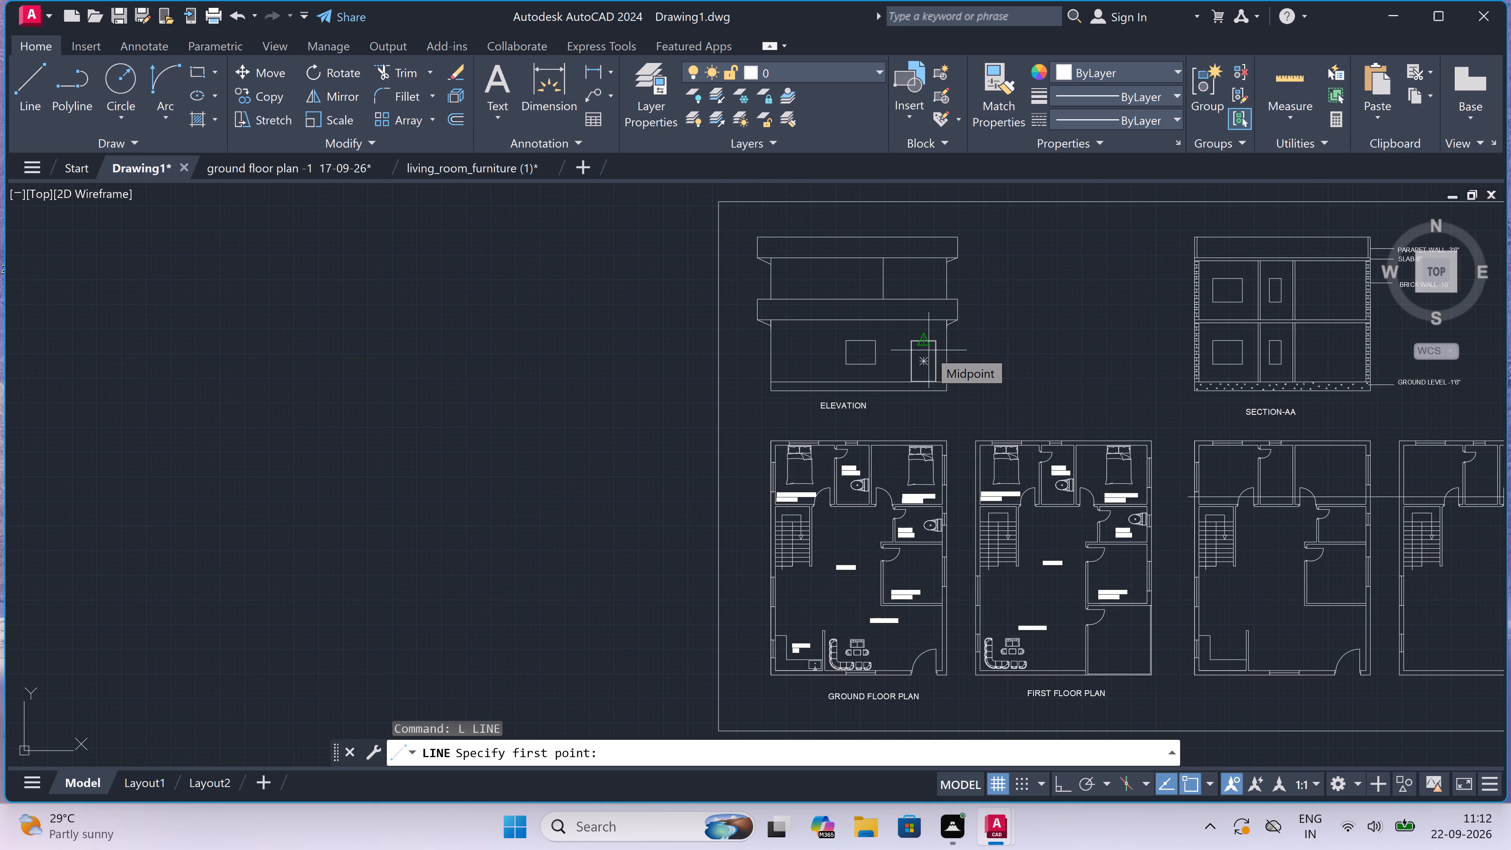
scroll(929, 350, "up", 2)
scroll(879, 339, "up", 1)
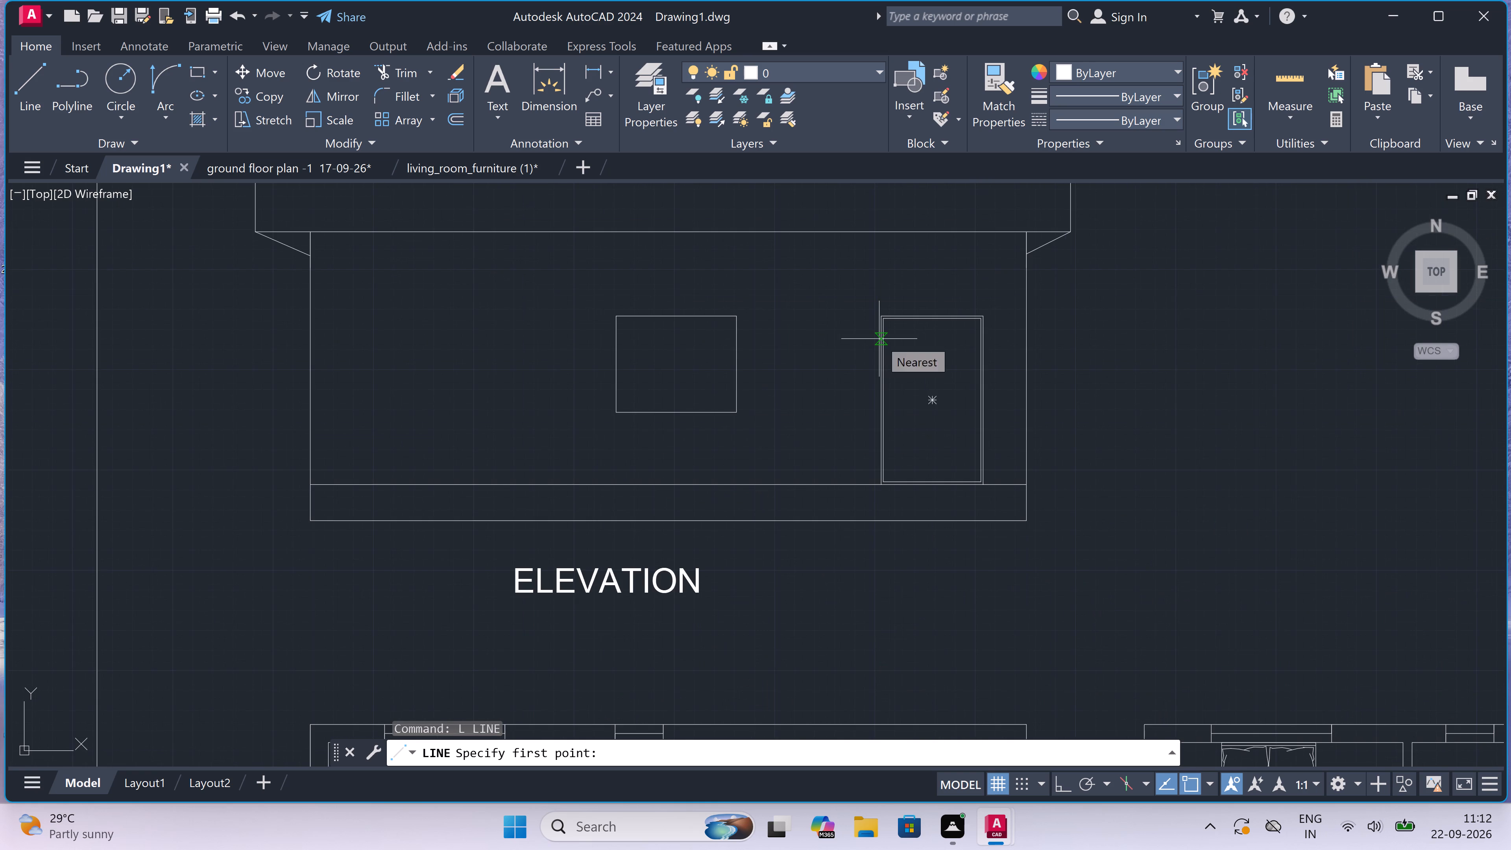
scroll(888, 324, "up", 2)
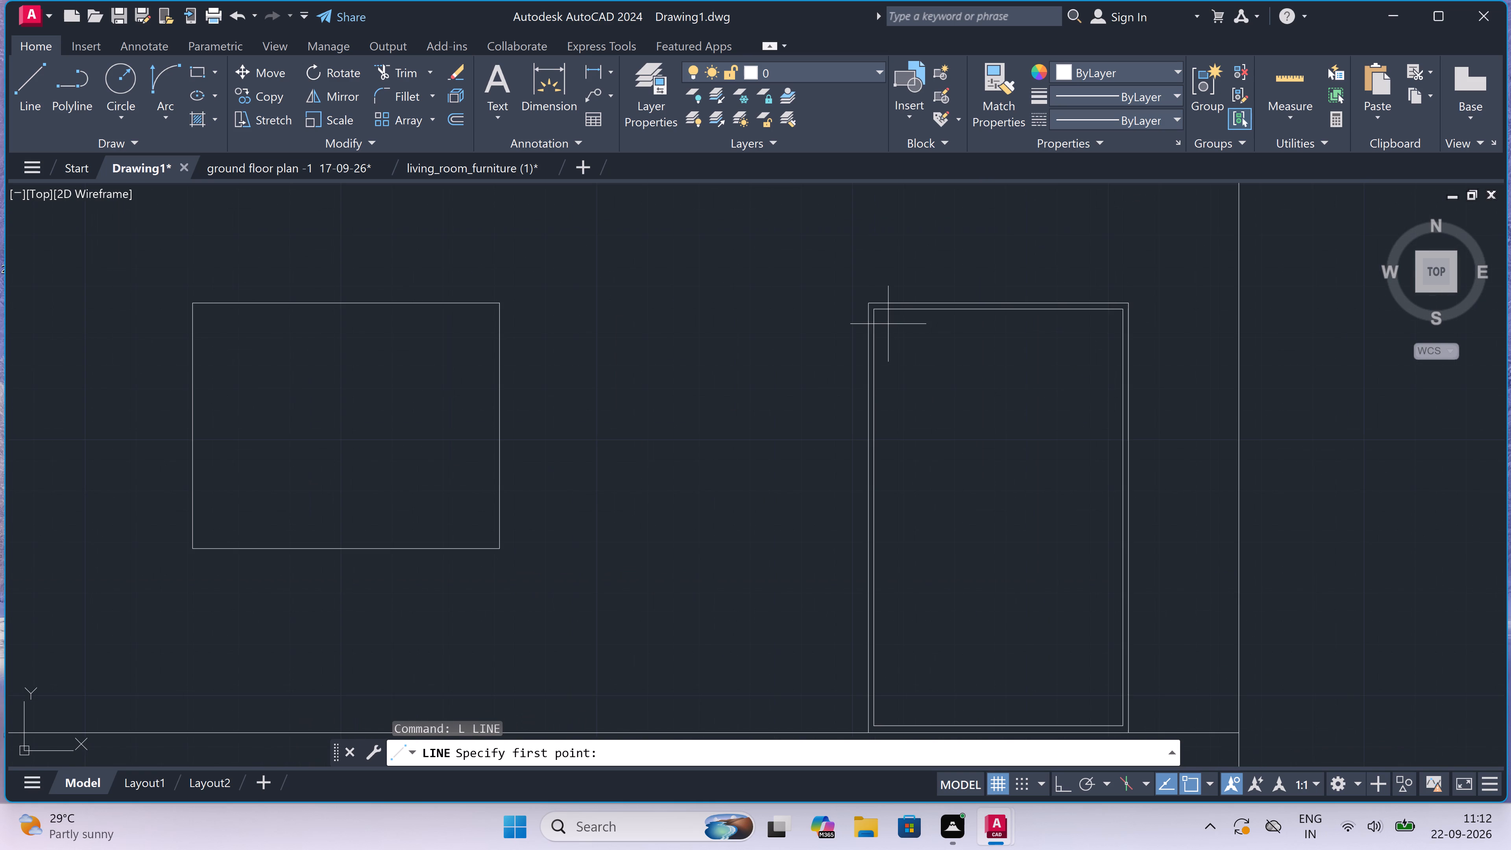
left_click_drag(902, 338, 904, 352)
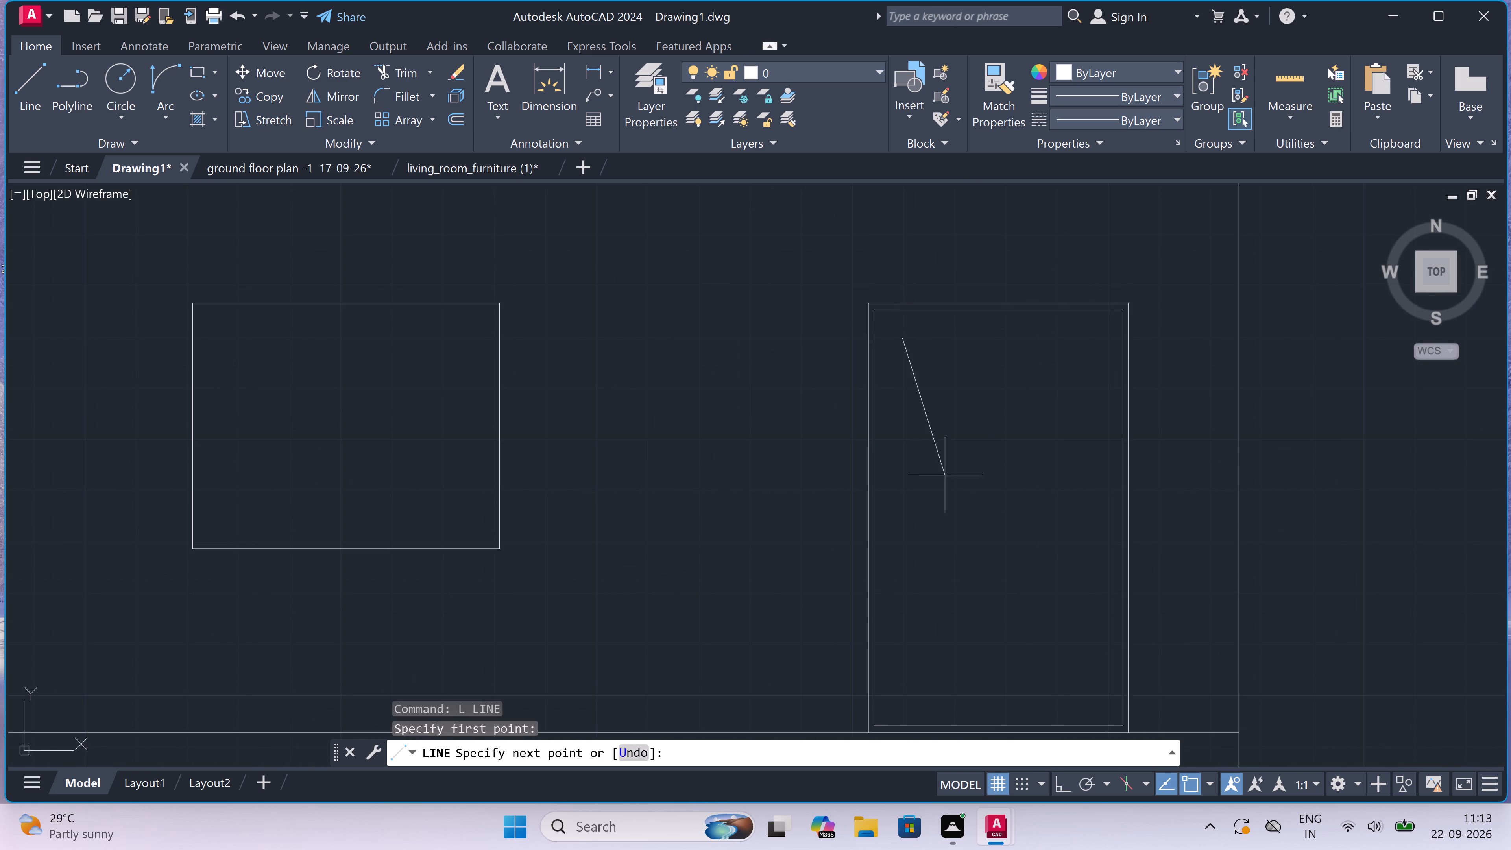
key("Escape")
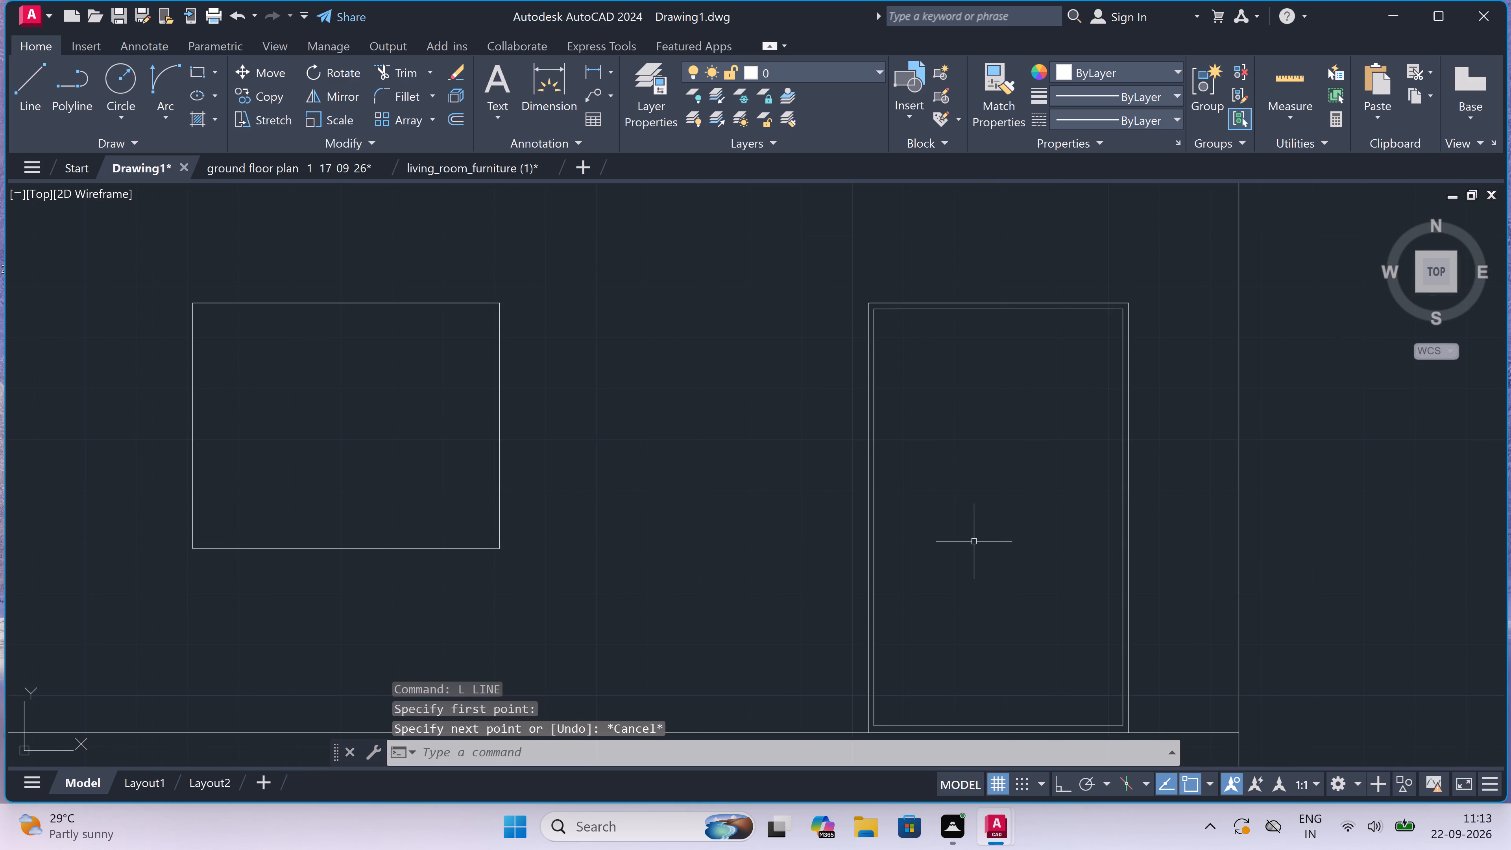
Draw a smaller rectangular panel inside the elevation door's inner frame, with a wider margin all round.
key("r")
key("e")
type("C")
key("space")
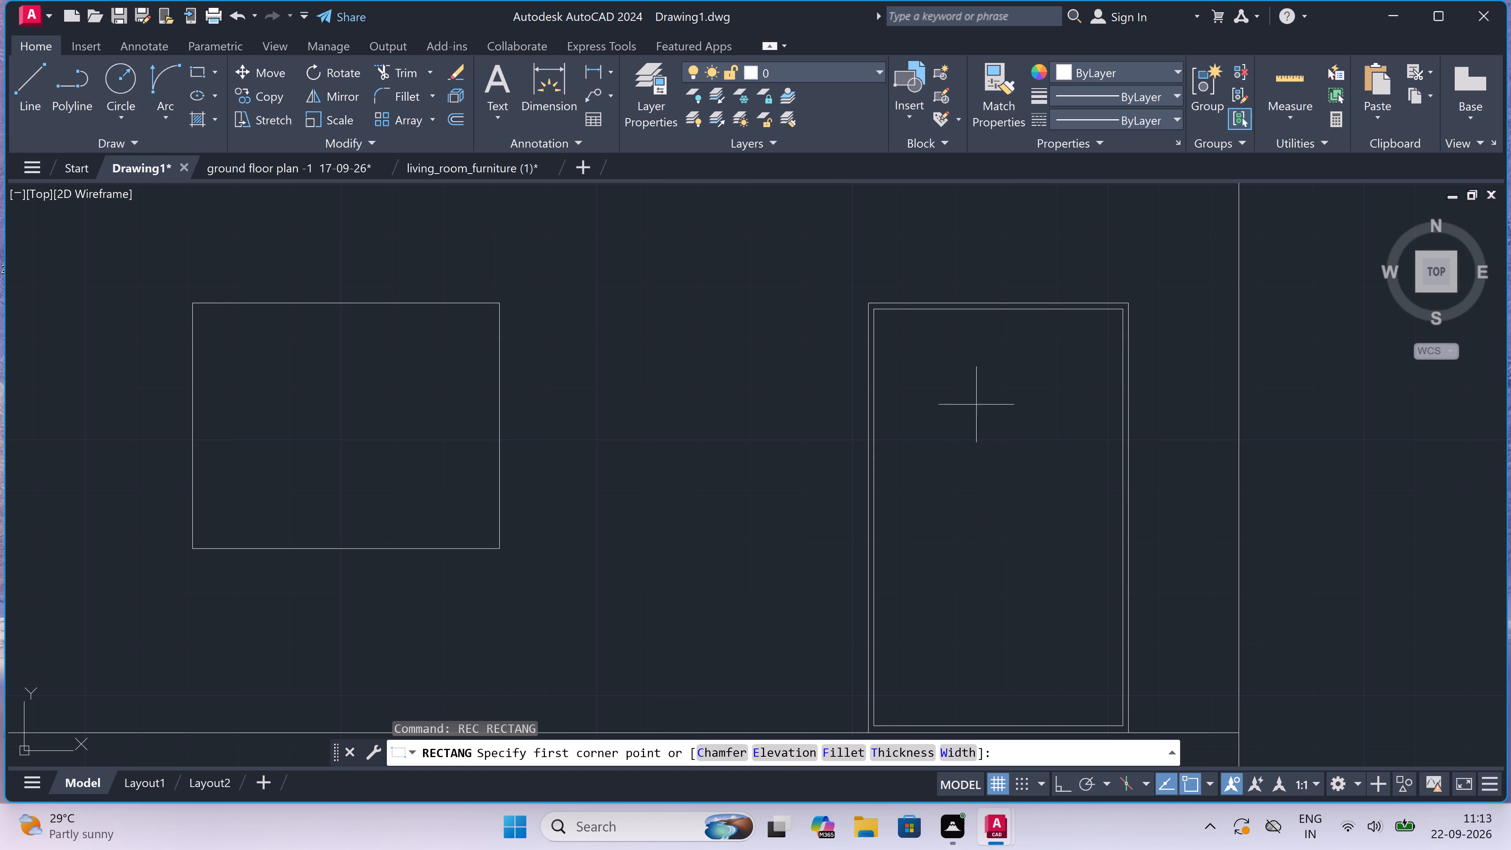
left_click_drag(901, 349, 908, 363)
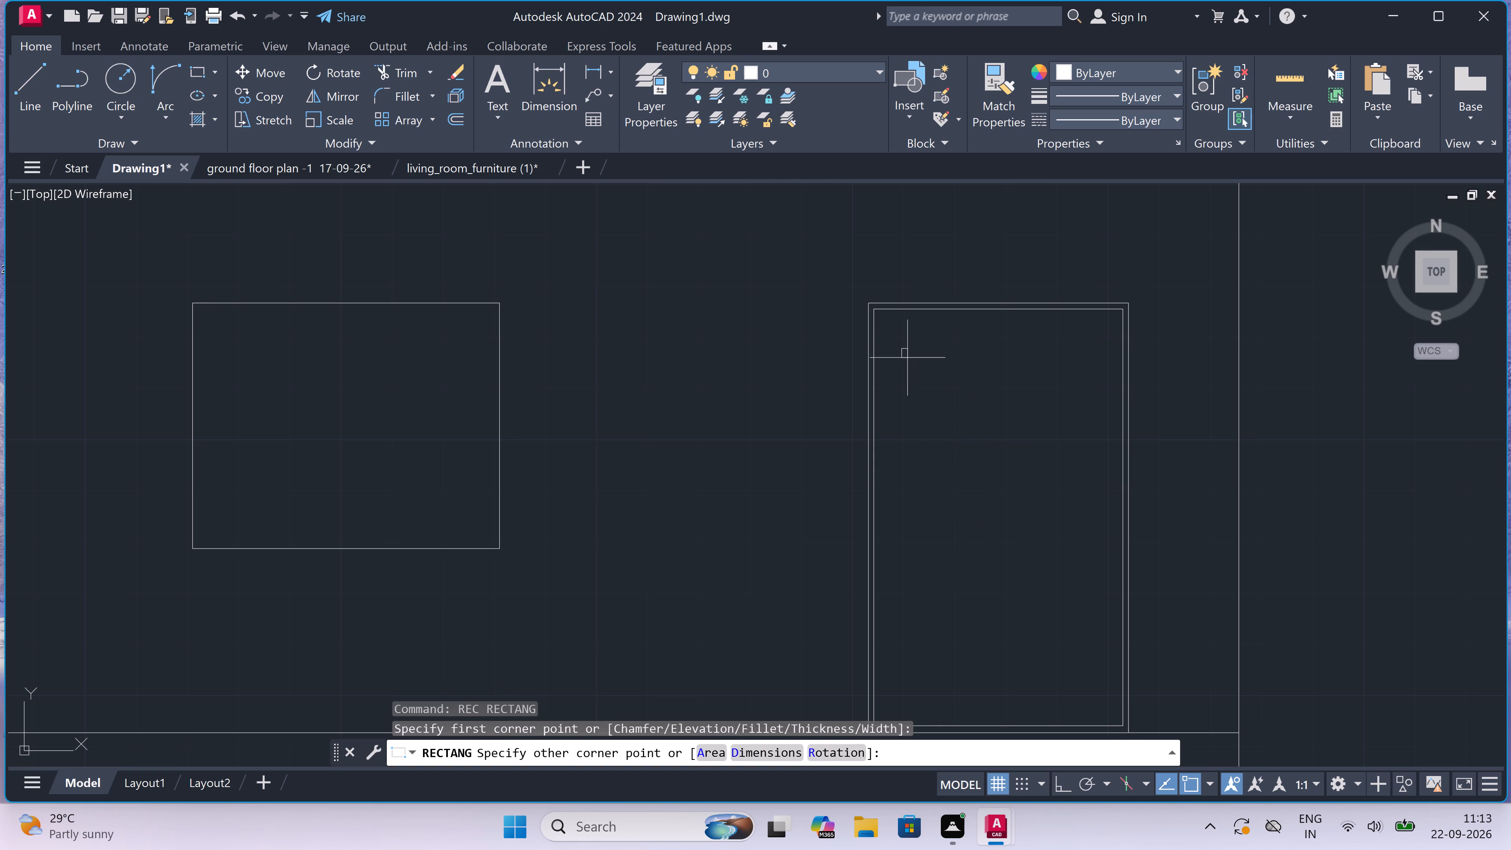
left_click(1093, 690)
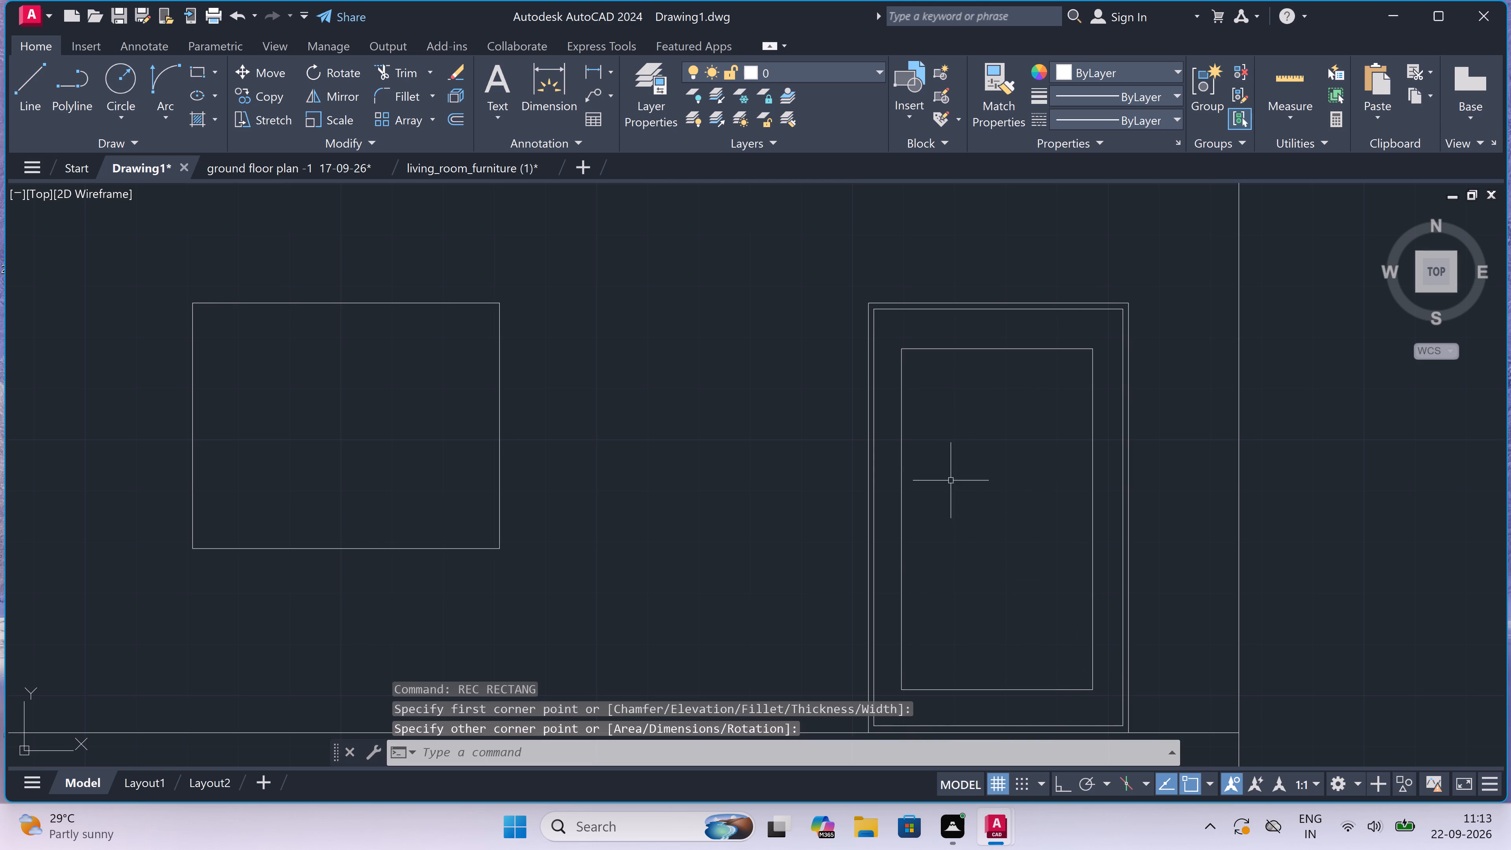
Draw a small, thin horizontal rectangle as a handle from the left edge of the elevation door's inner panel.
key("space")
scroll(924, 468, "up", 1)
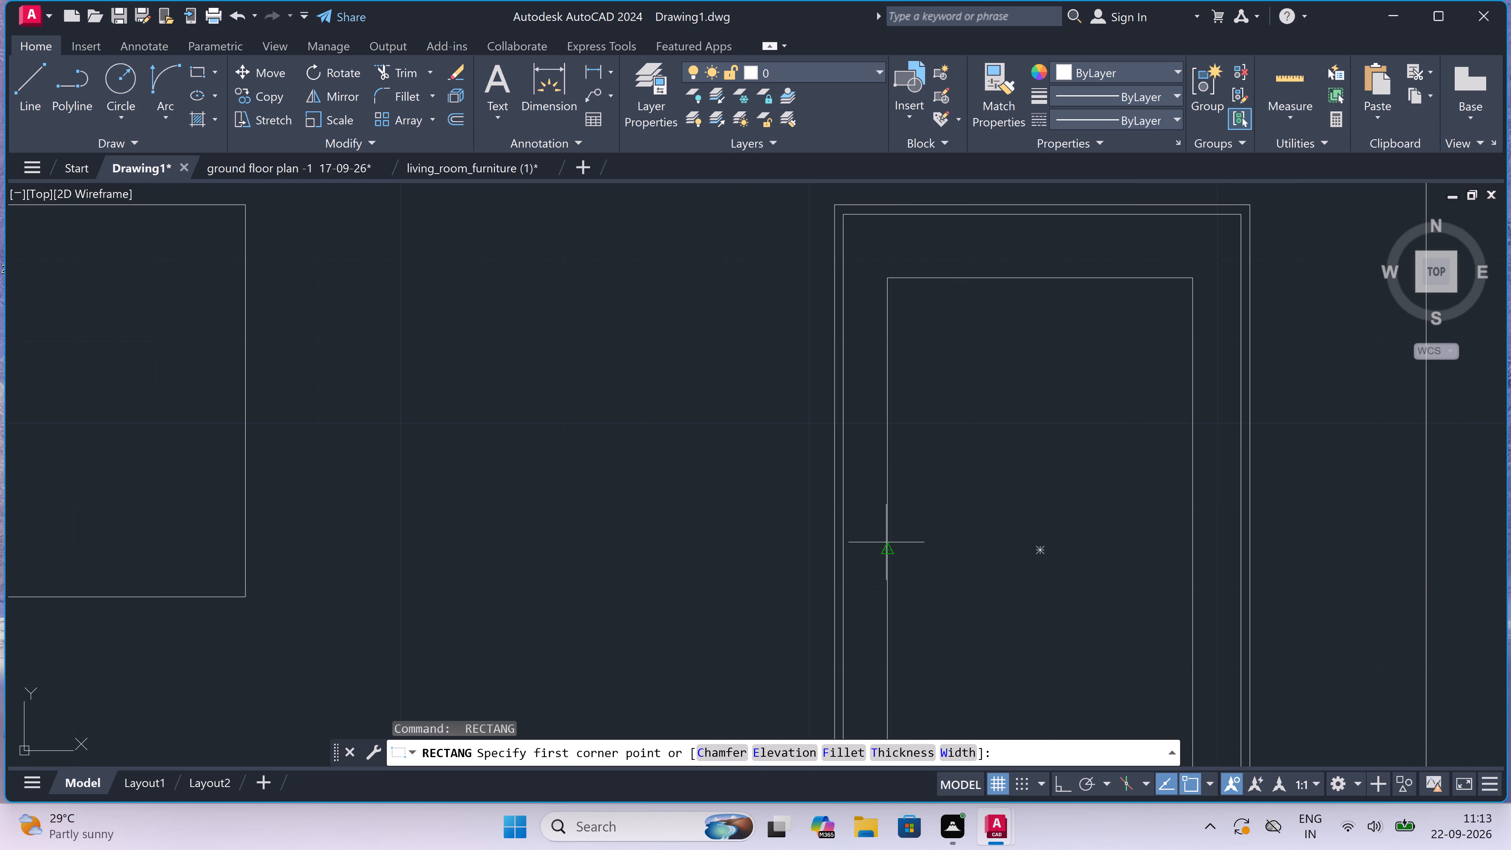
left_click_drag(887, 542, 893, 547)
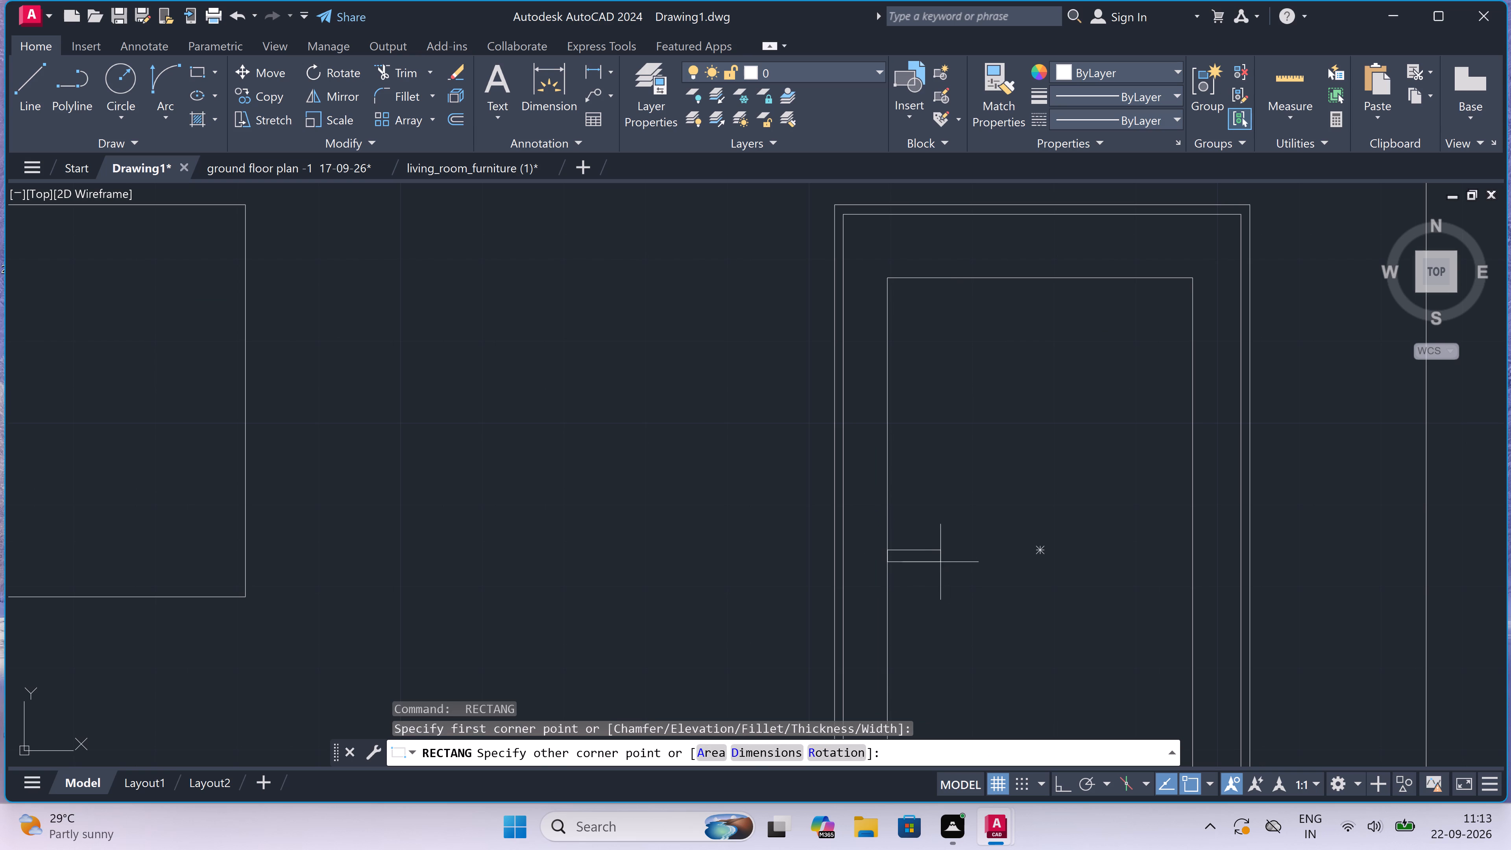
left_click(942, 561)
Draw a rectangle just inside the ground-floor window outline in the elevation, leaving a thin frame border on all sides.
scroll(933, 472, "down", 2)
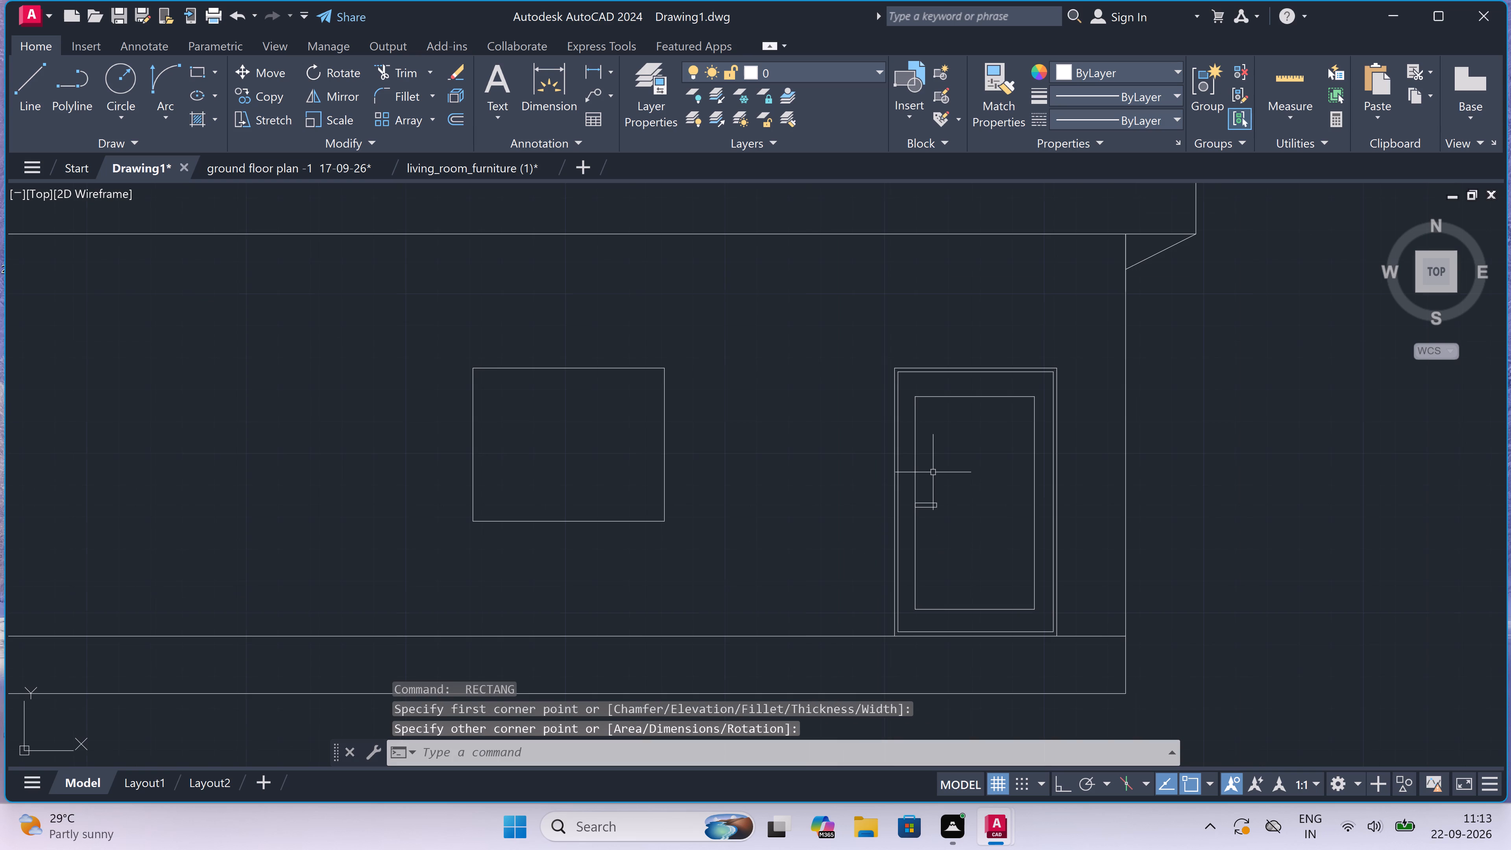
scroll(933, 472, "down", 2)
scroll(862, 443, "down", 1)
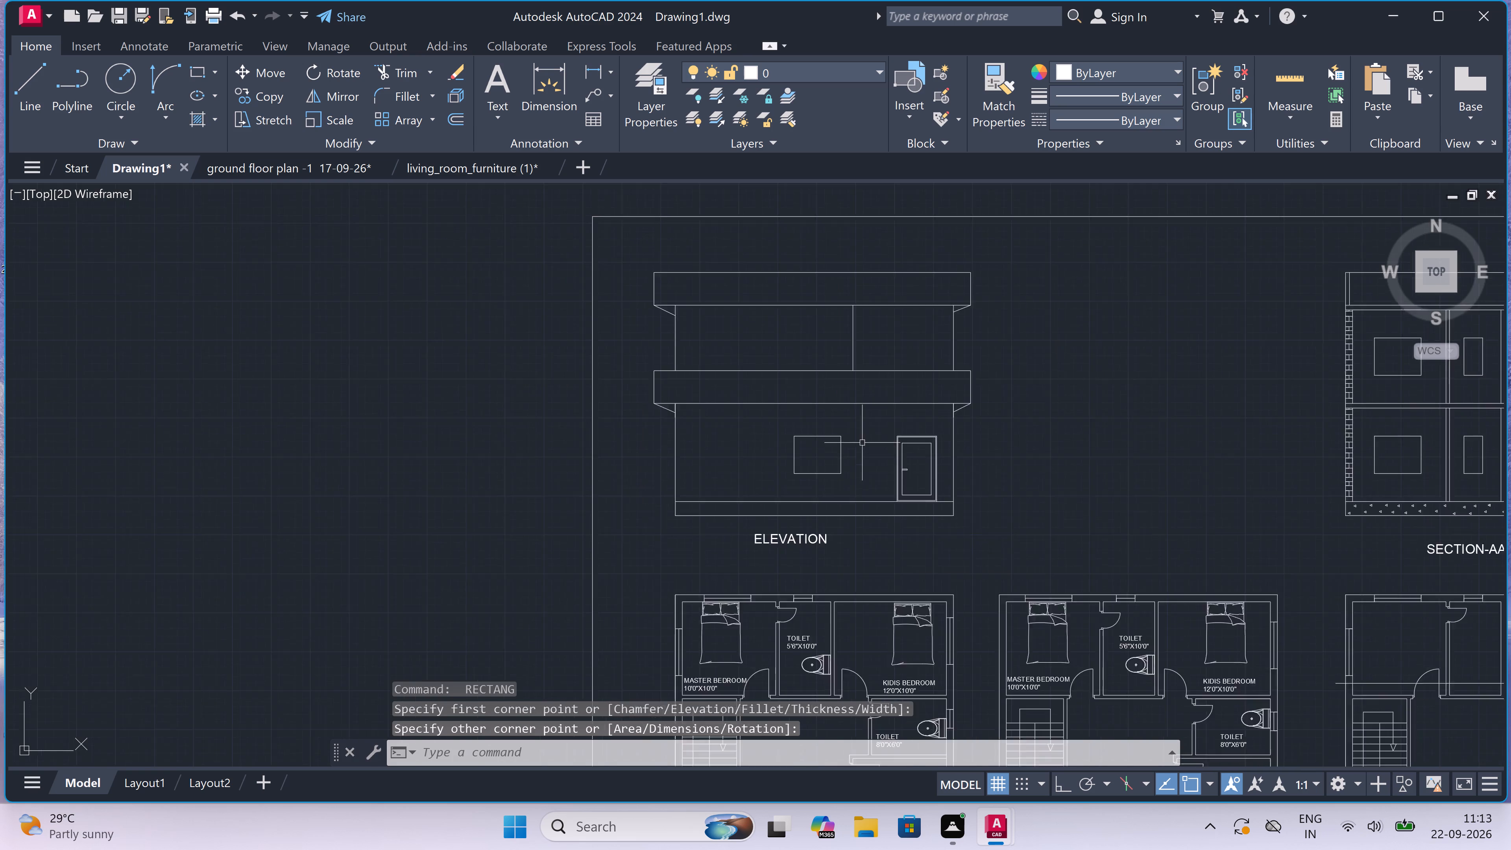
scroll(862, 443, "down", 1)
scroll(821, 438, "up", 4)
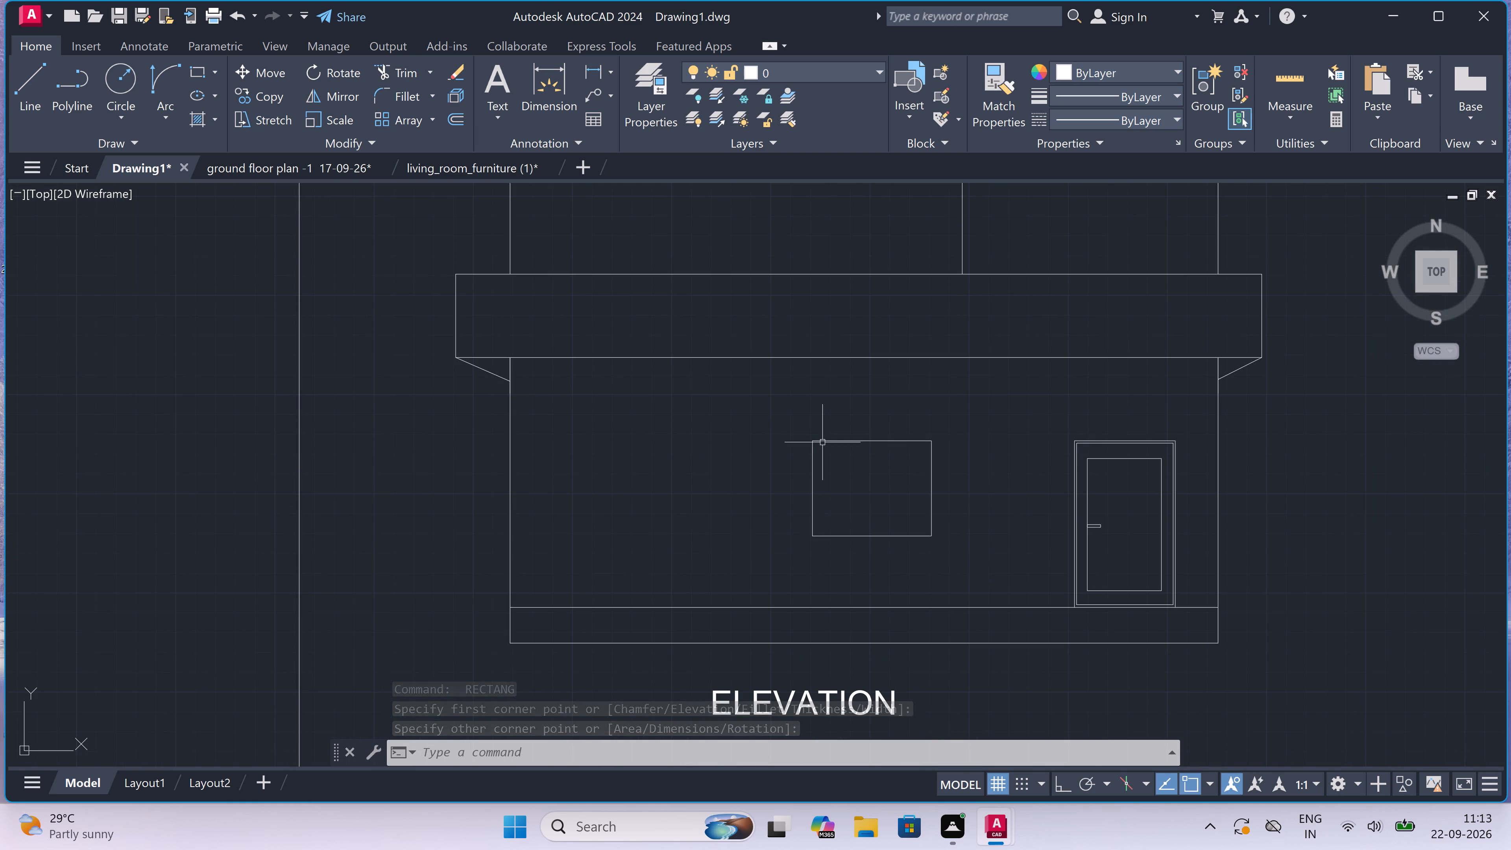
type("REC")
key("space")
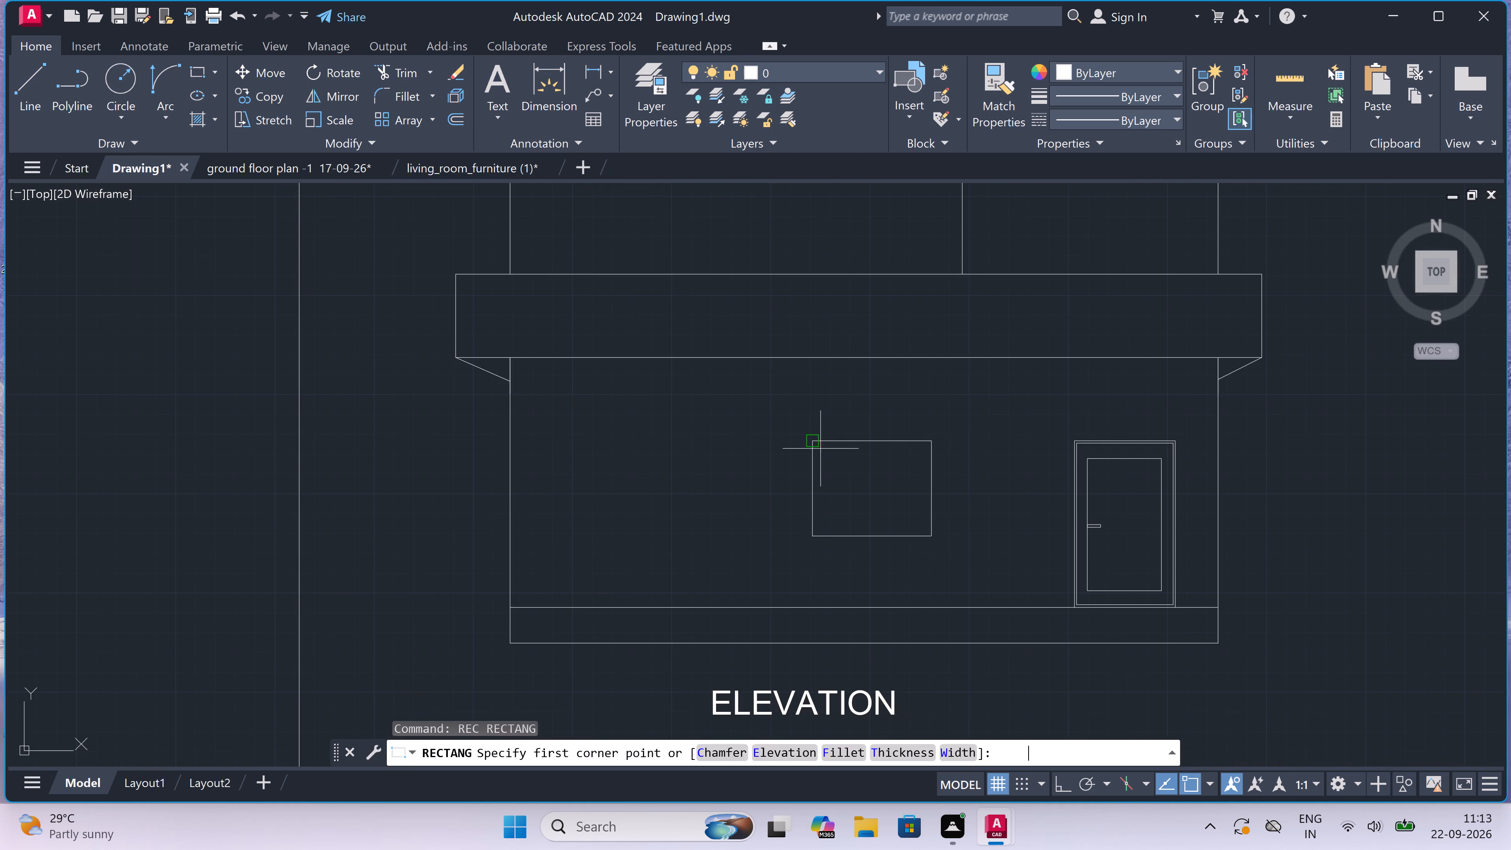
scroll(820, 449, "up", 5)
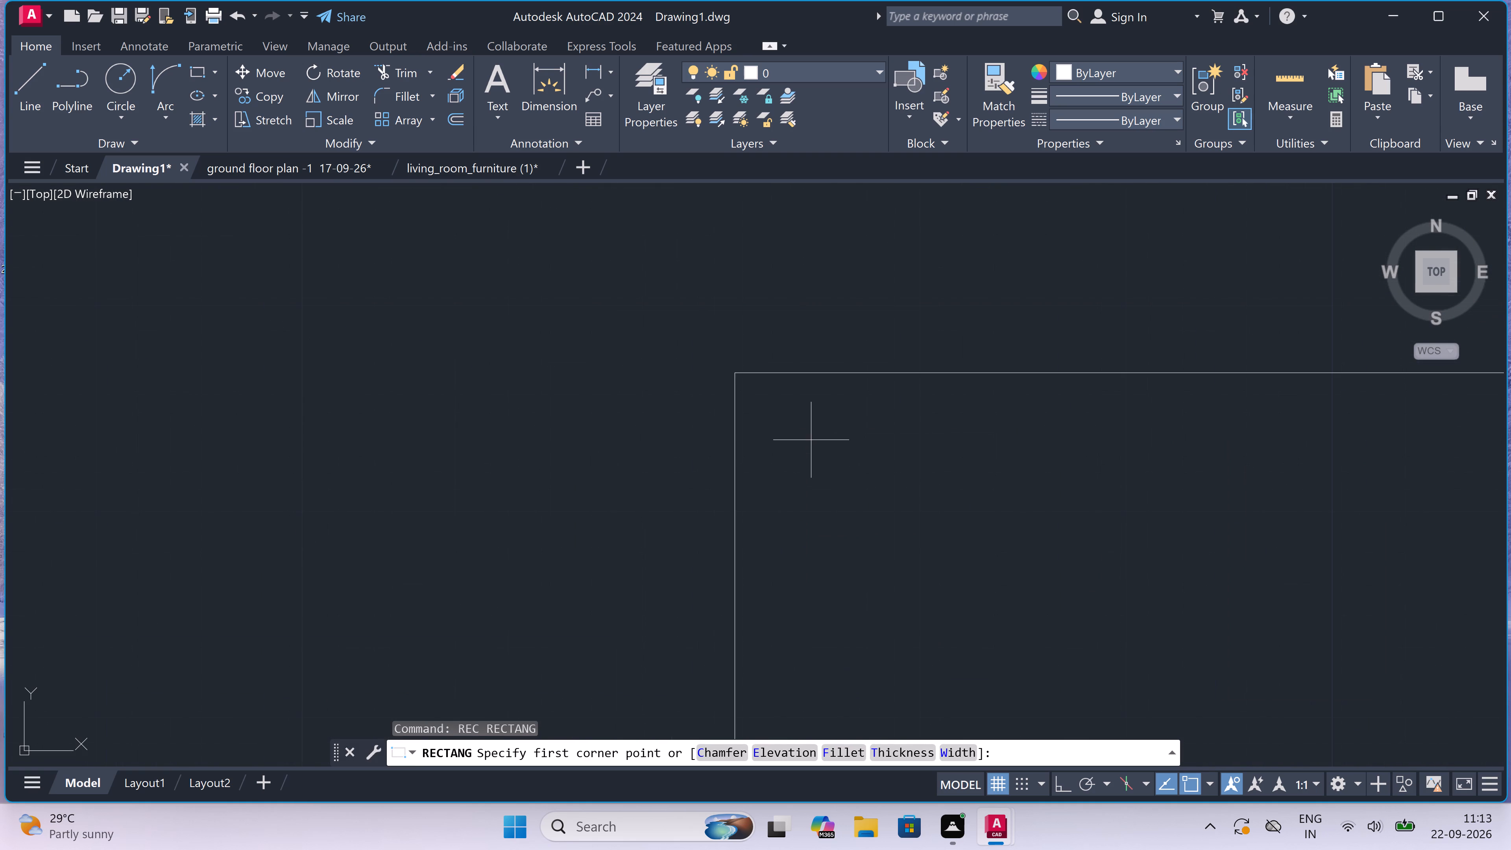
left_click_drag(766, 406, 773, 419)
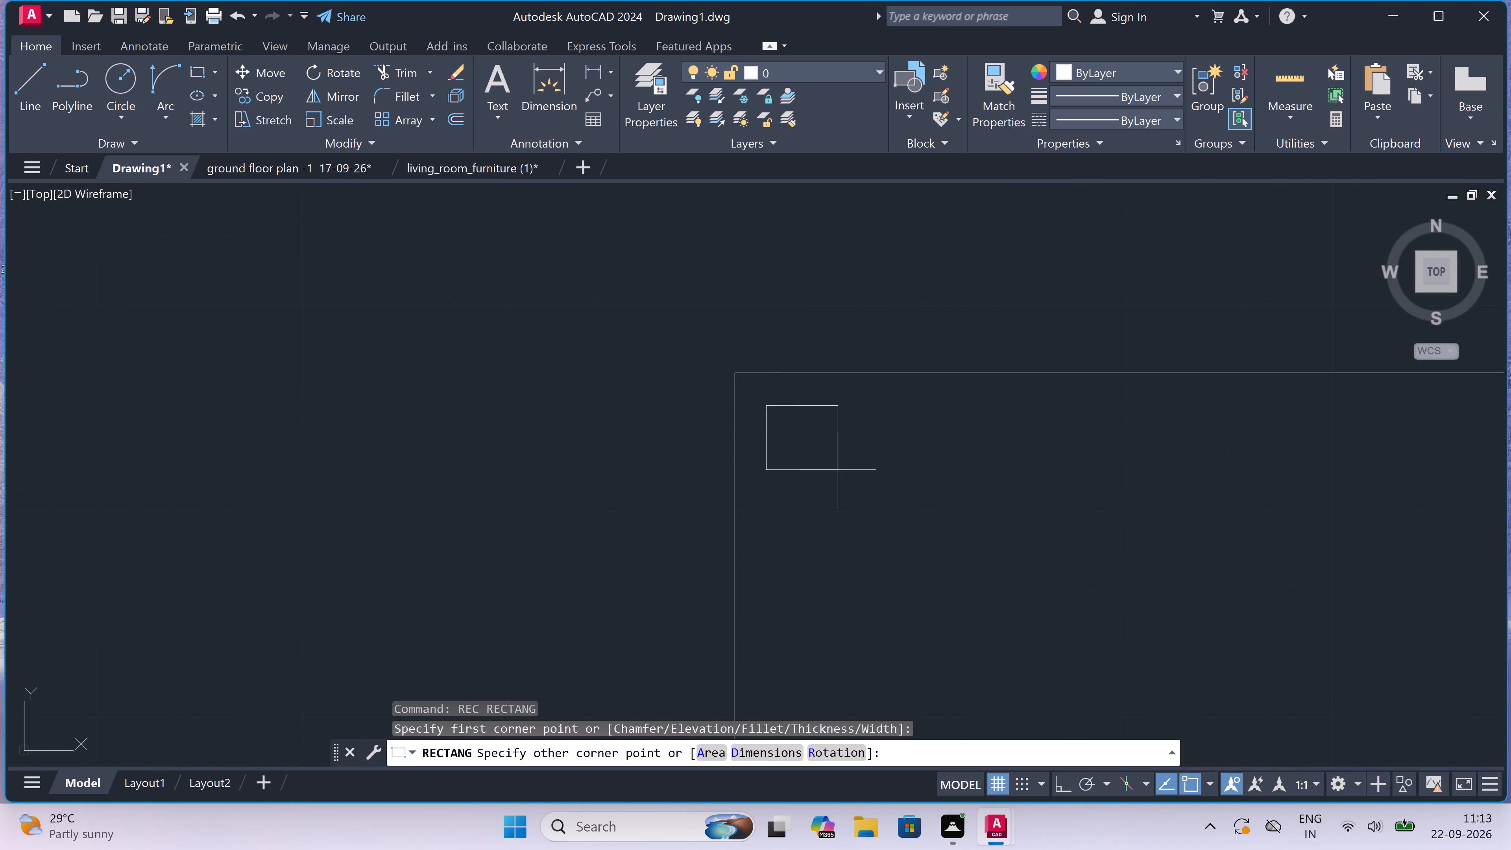
scroll(1029, 520, "down", 5)
scroll(1103, 603, "up", 2)
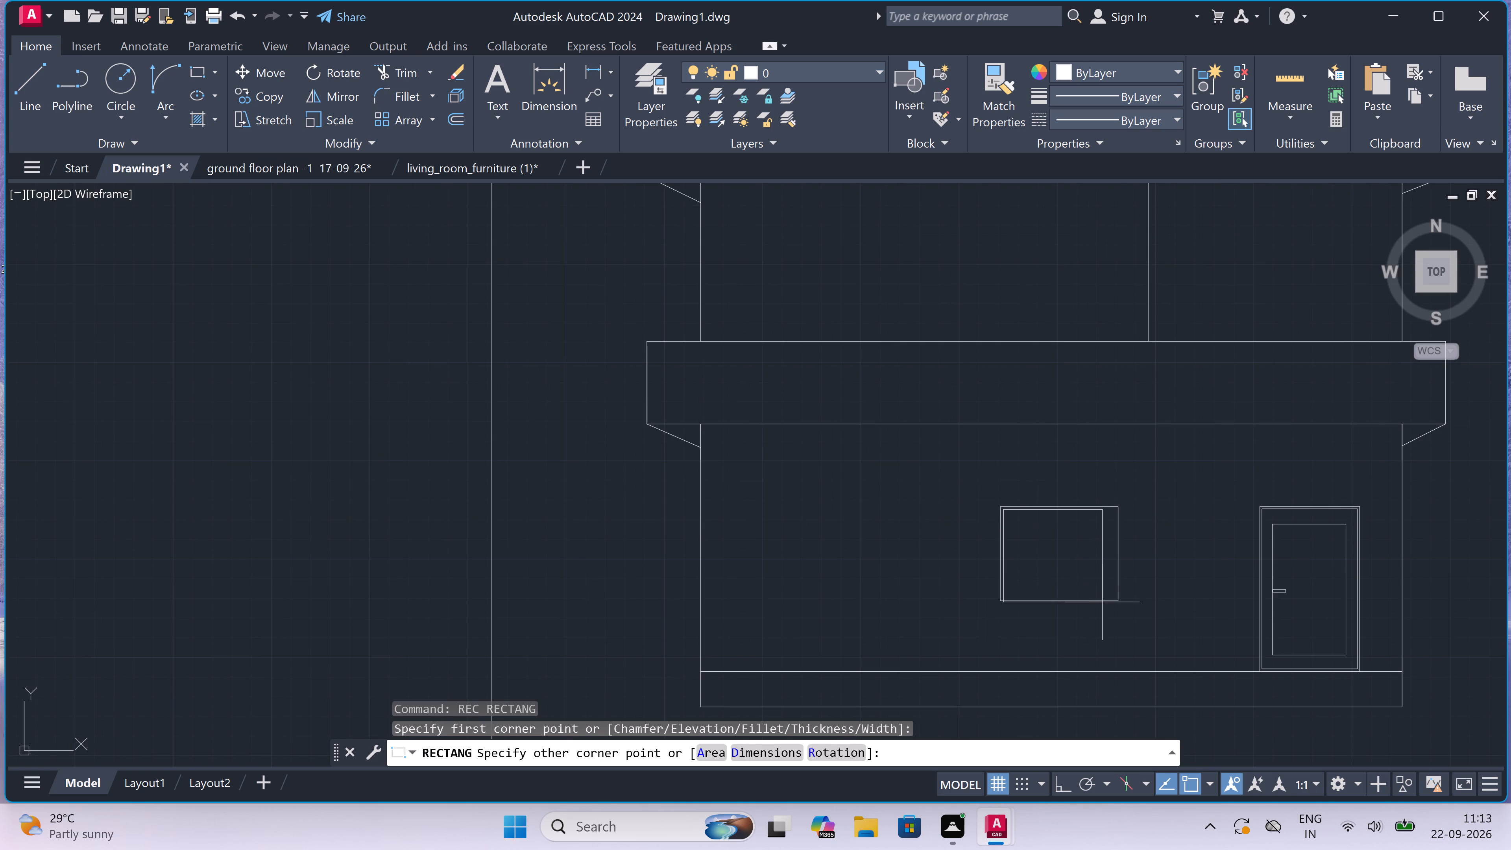
scroll(1127, 582, "up", 2)
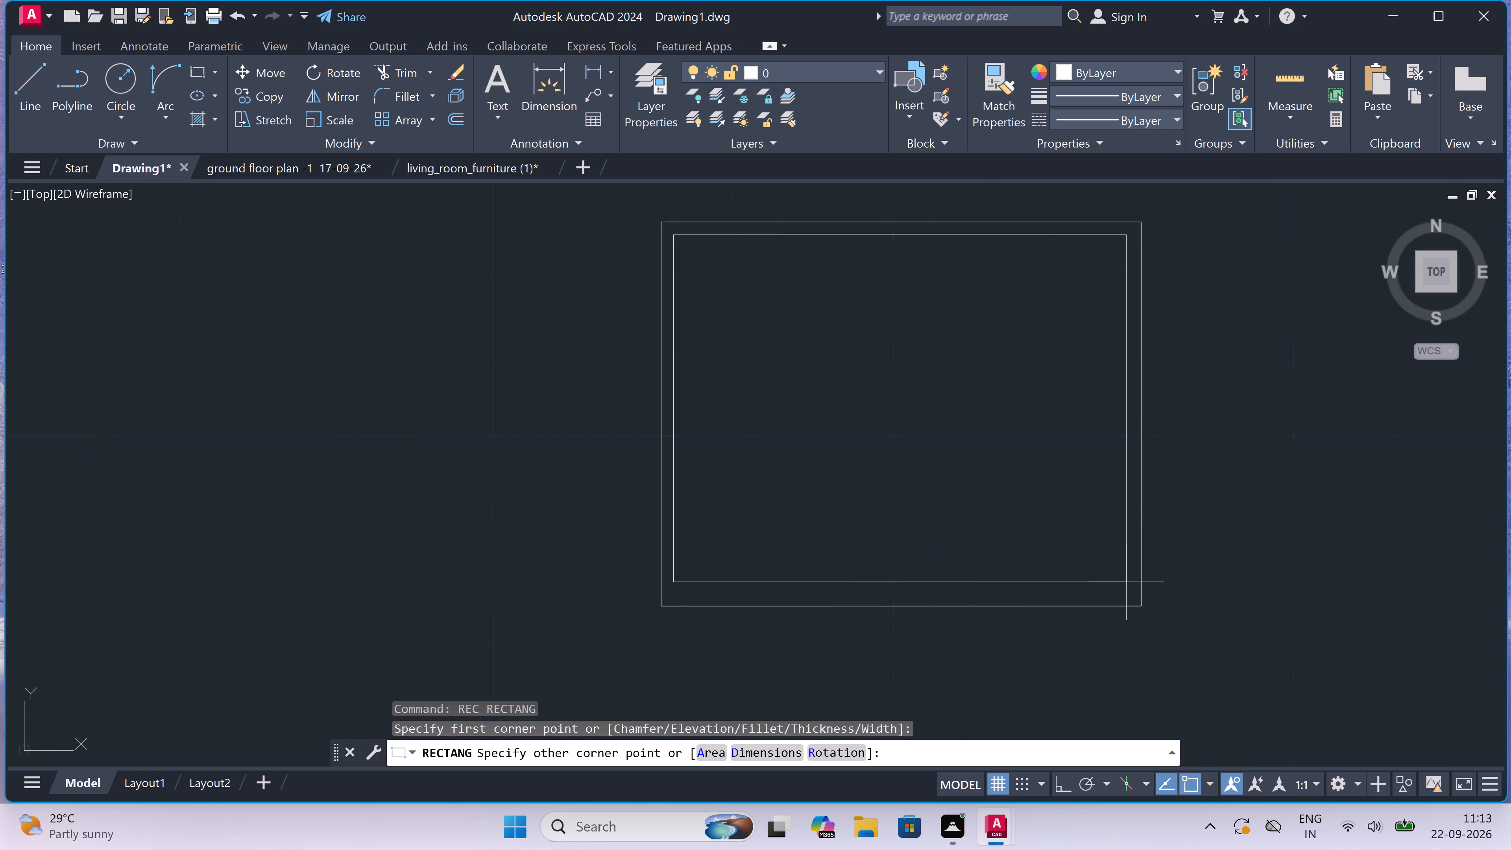
scroll(1126, 582, "up", 1)
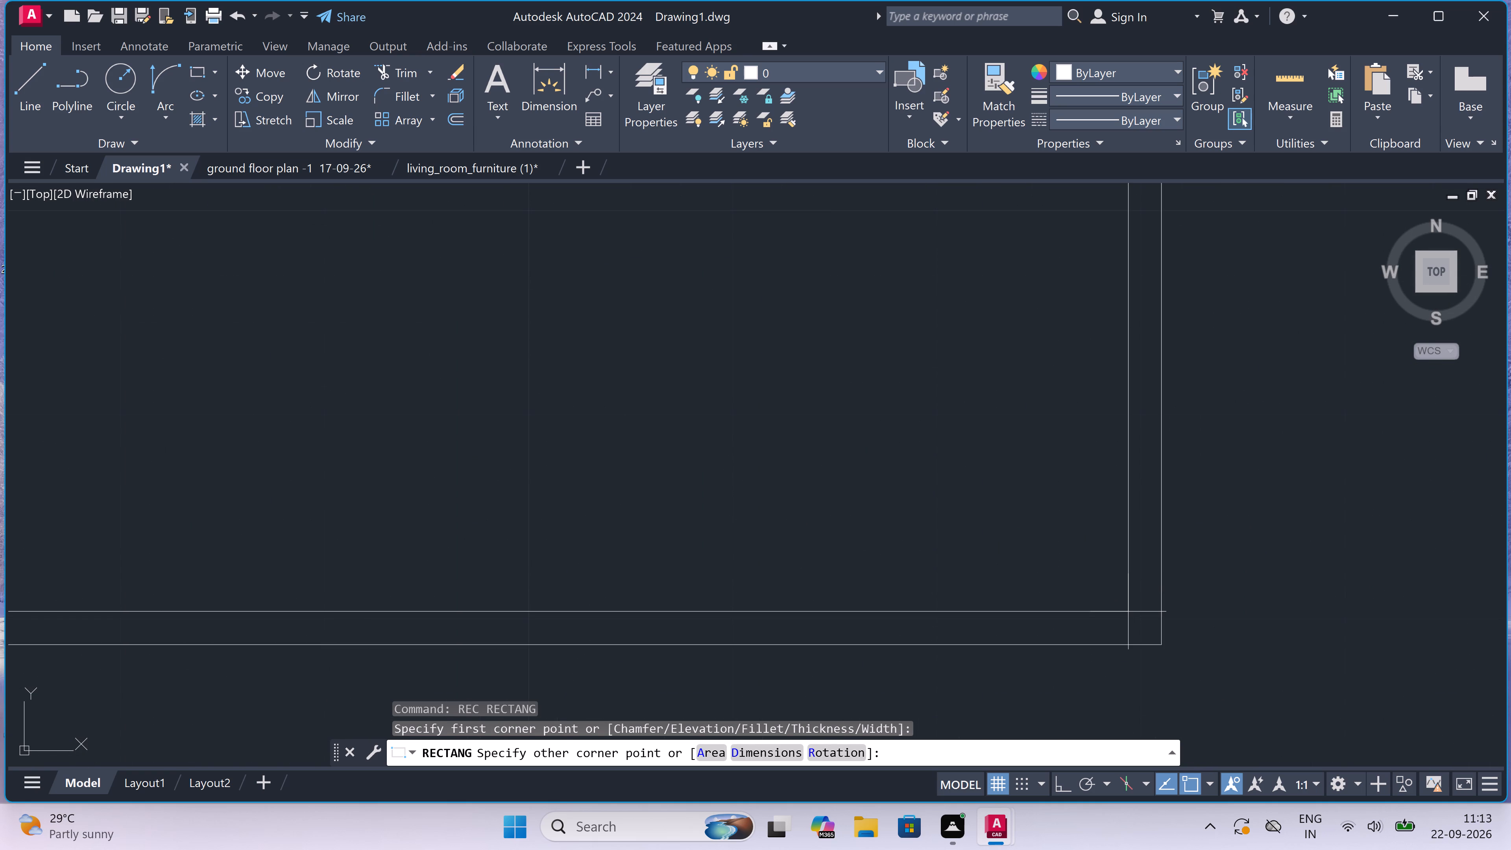
left_click(1128, 612)
With Ortho on, draw a vertical centre line dividing the elevation window's inner frame from its top edge to its bottom edge.
scroll(921, 501, "down", 3)
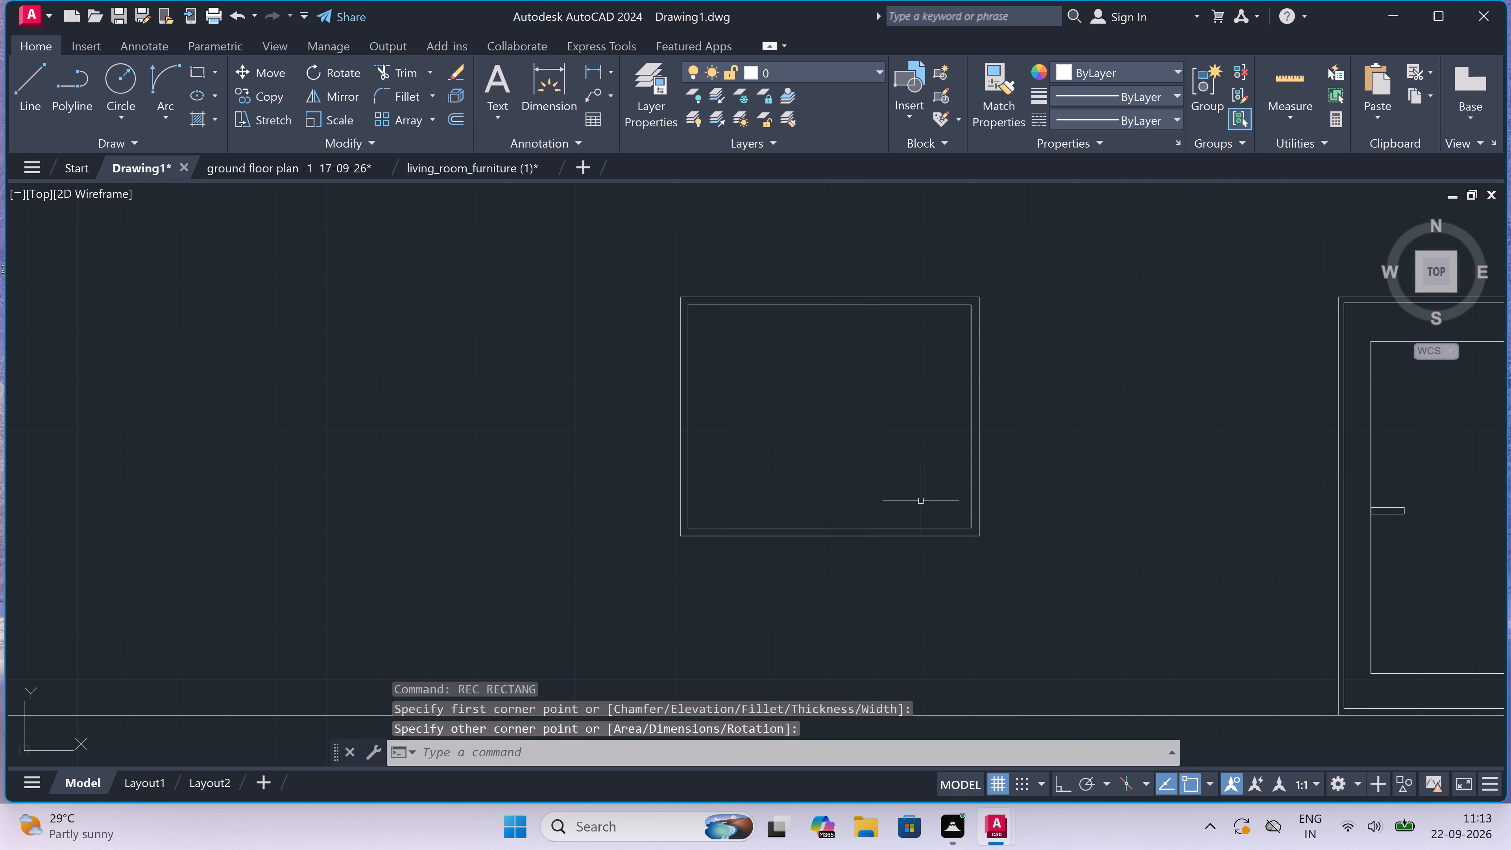
type("L")
key("space")
scroll(896, 444, "down", 3)
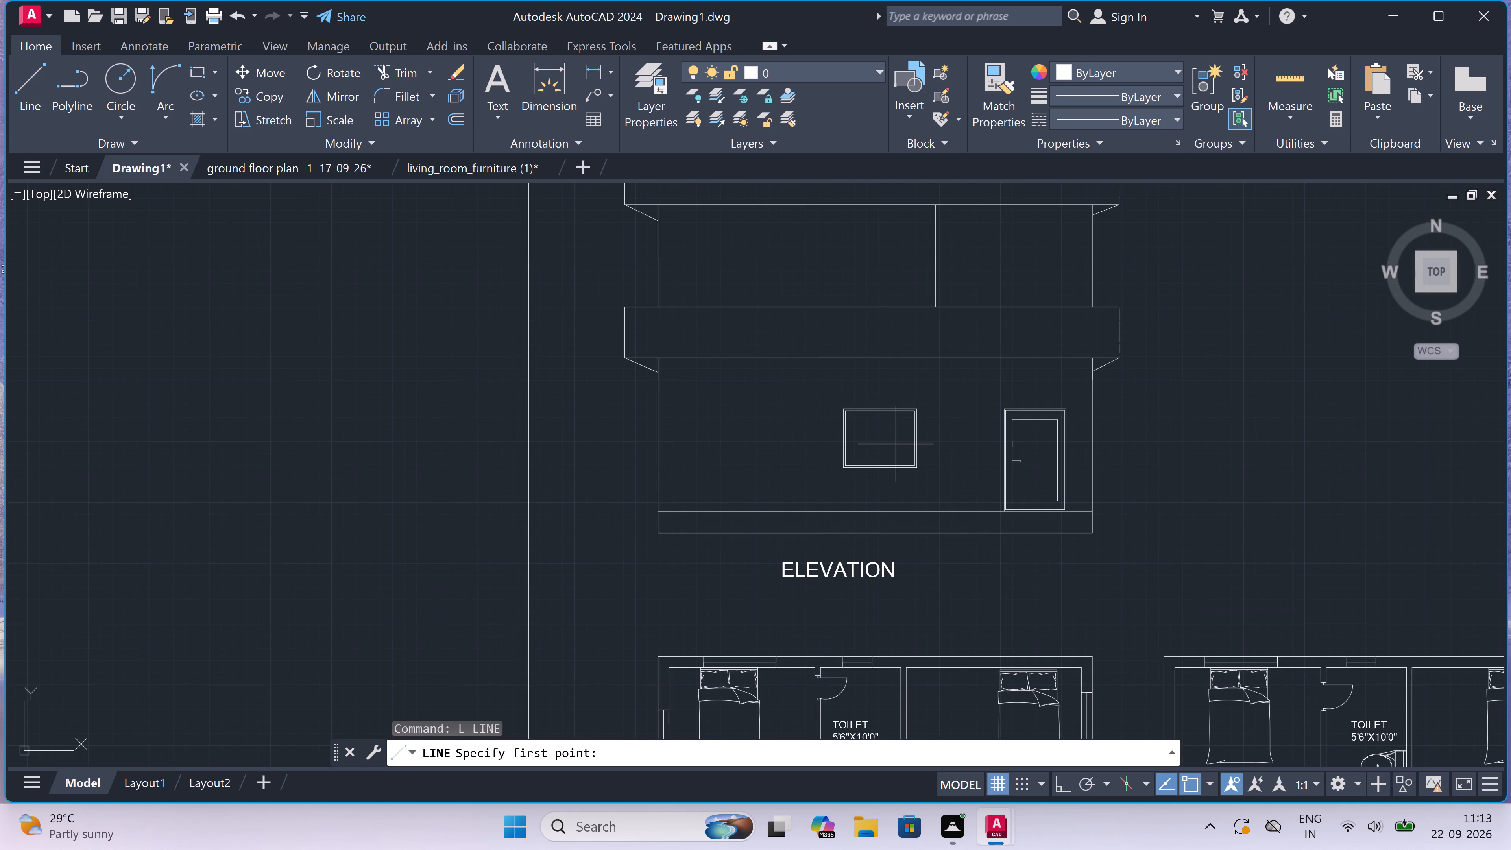
scroll(896, 444, "down", 3)
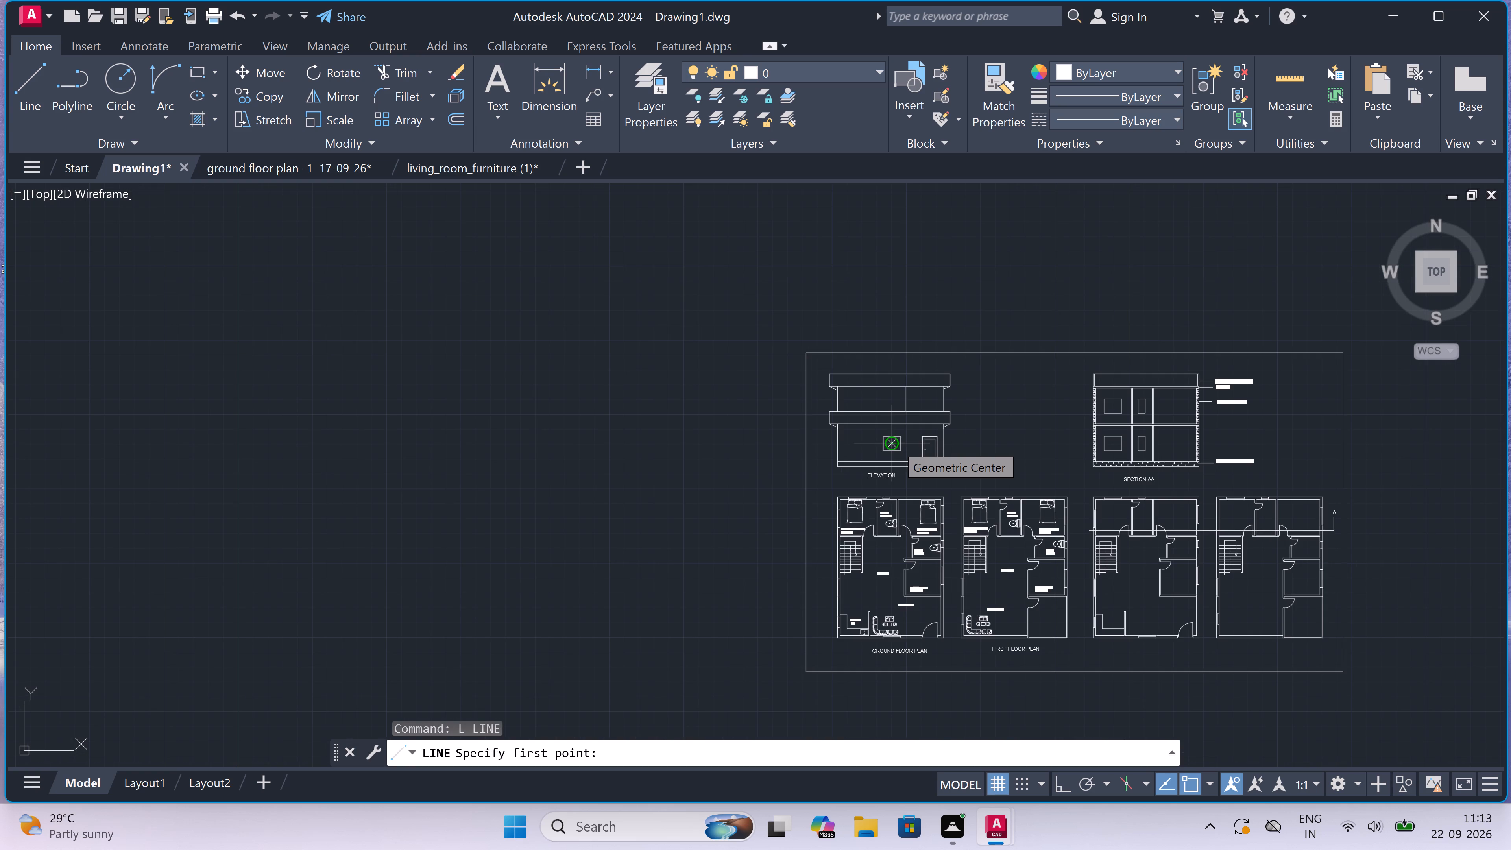
scroll(900, 421, "up", 2)
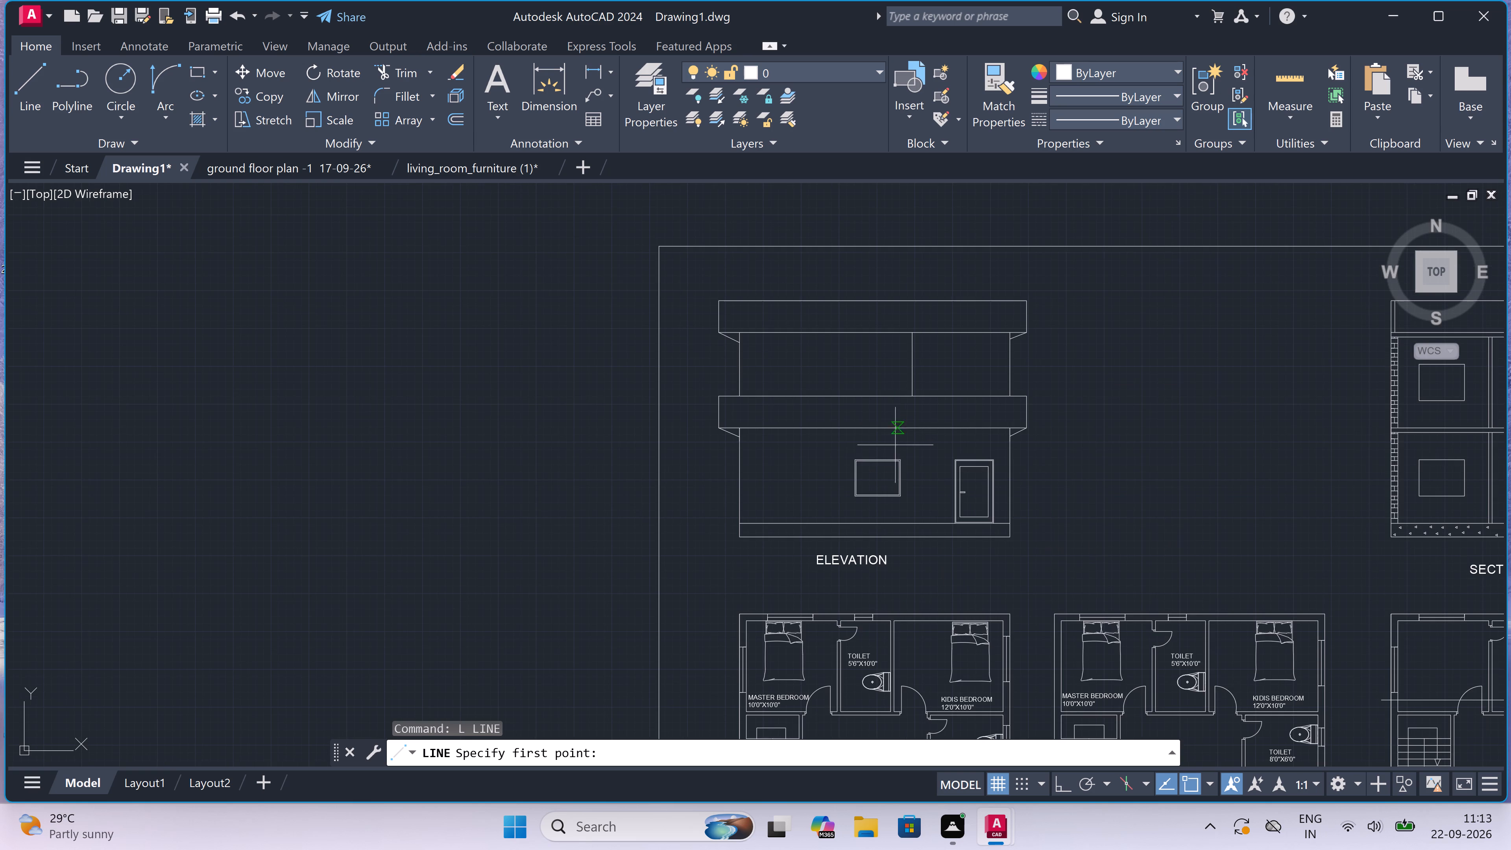
scroll(880, 471, "up", 2)
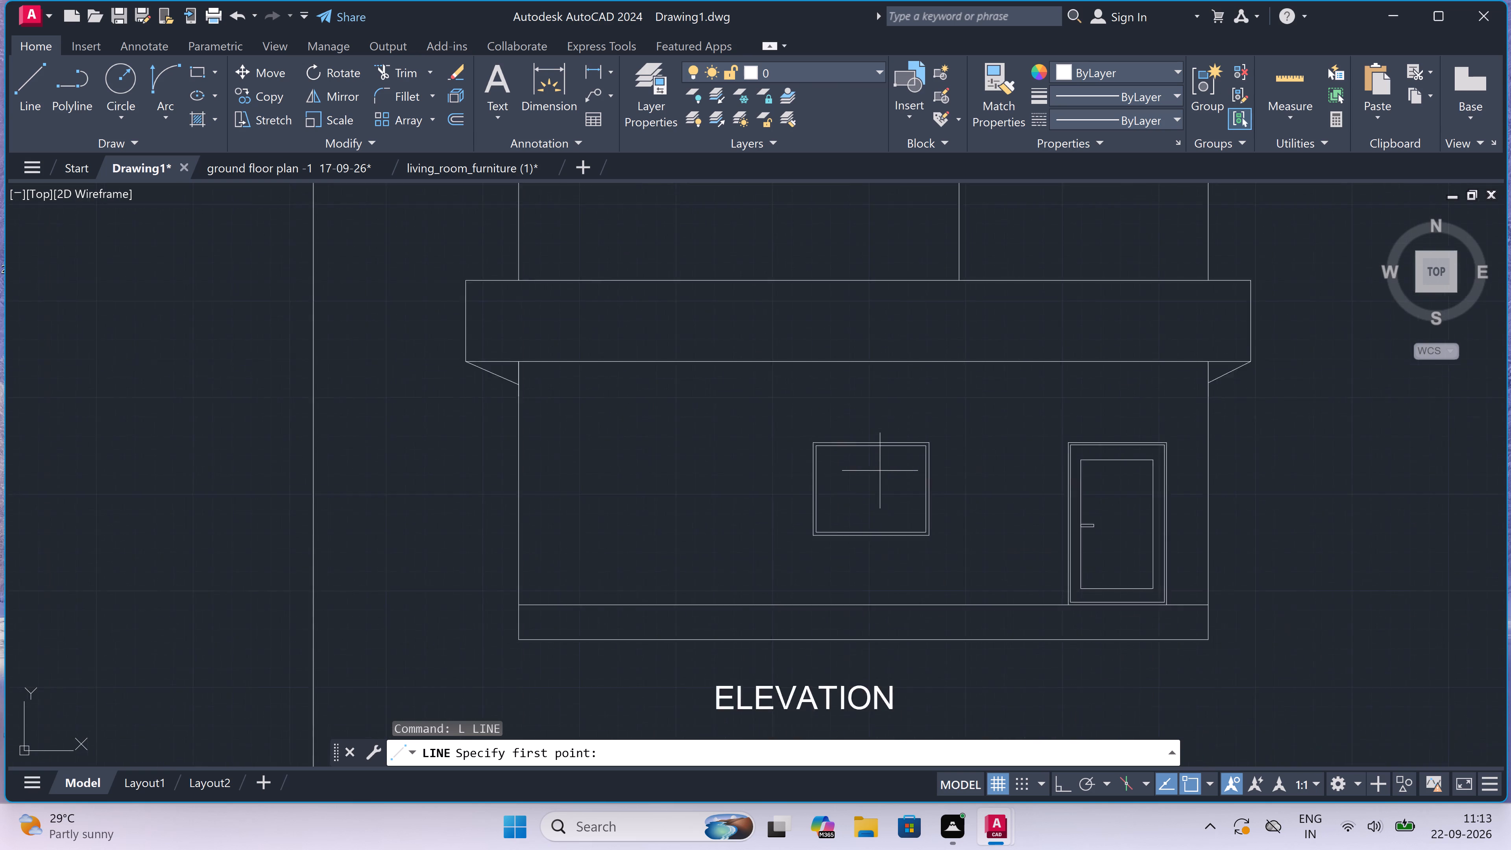
scroll(880, 471, "up", 1)
left_click(862, 436)
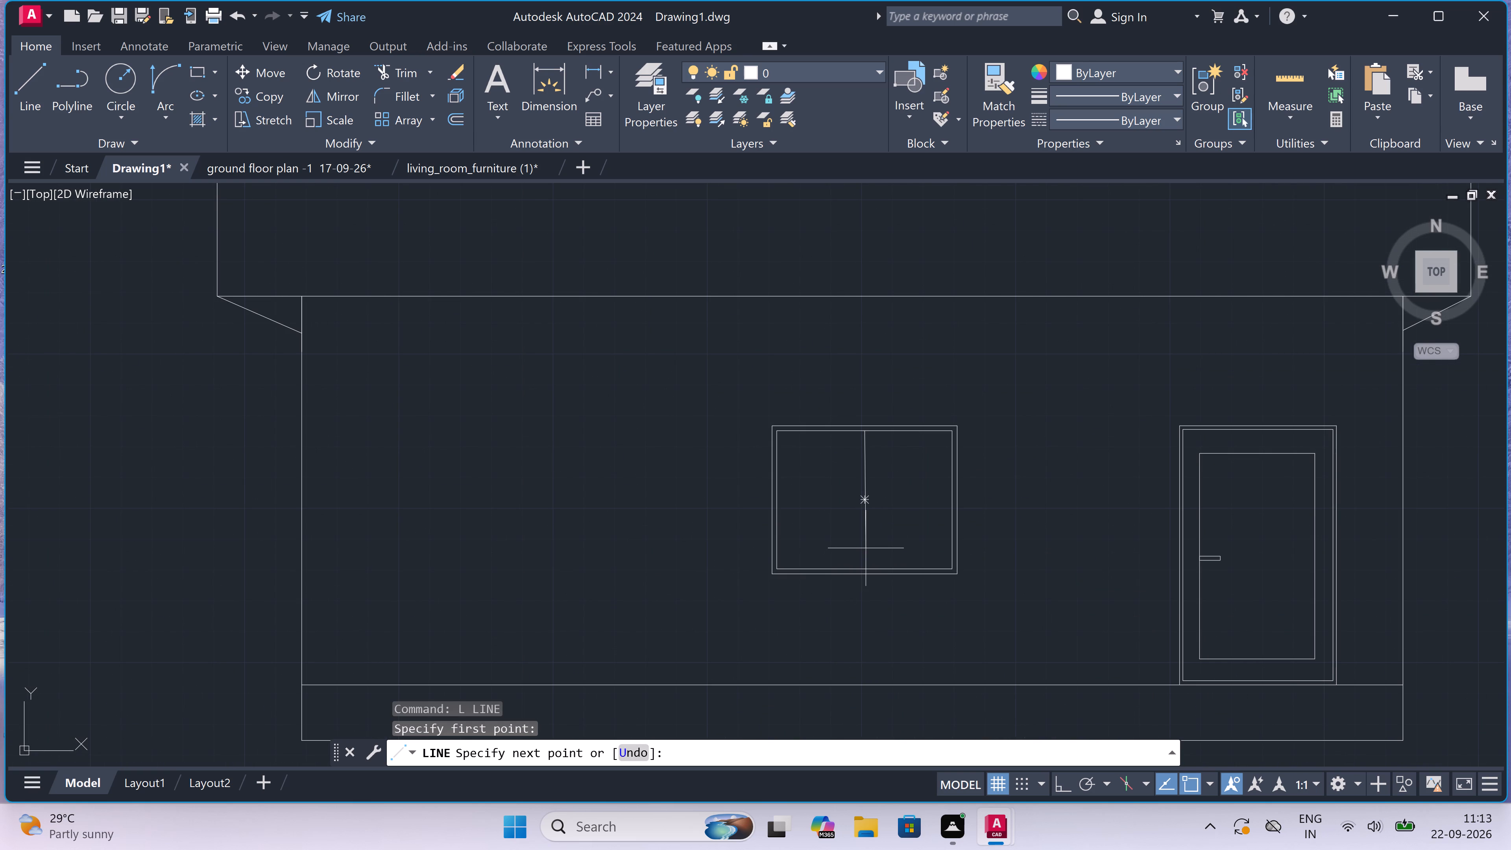
key("F8")
scroll(867, 550, "up", 2)
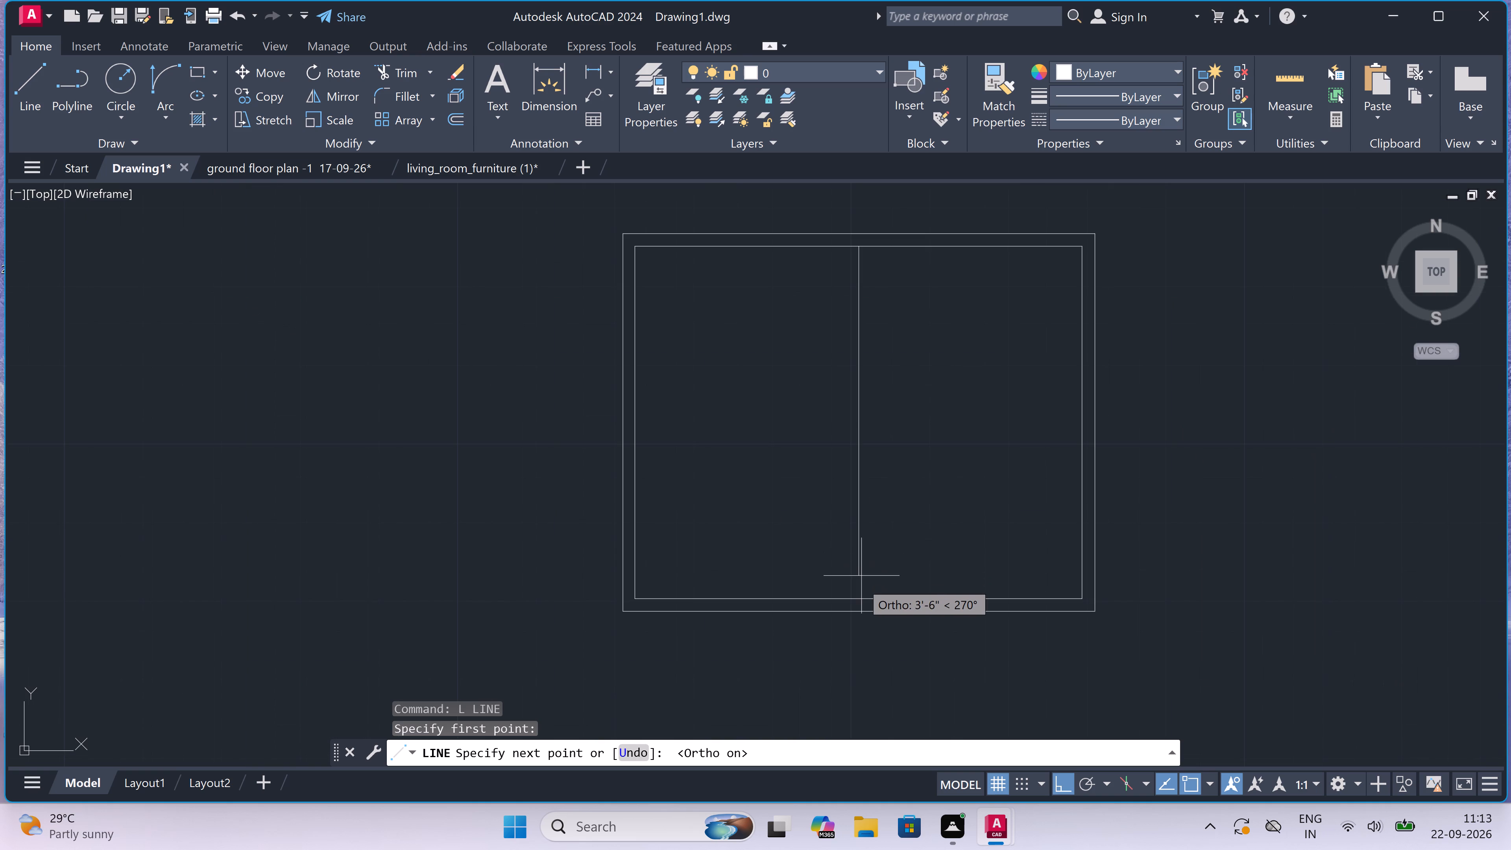
left_click(861, 595)
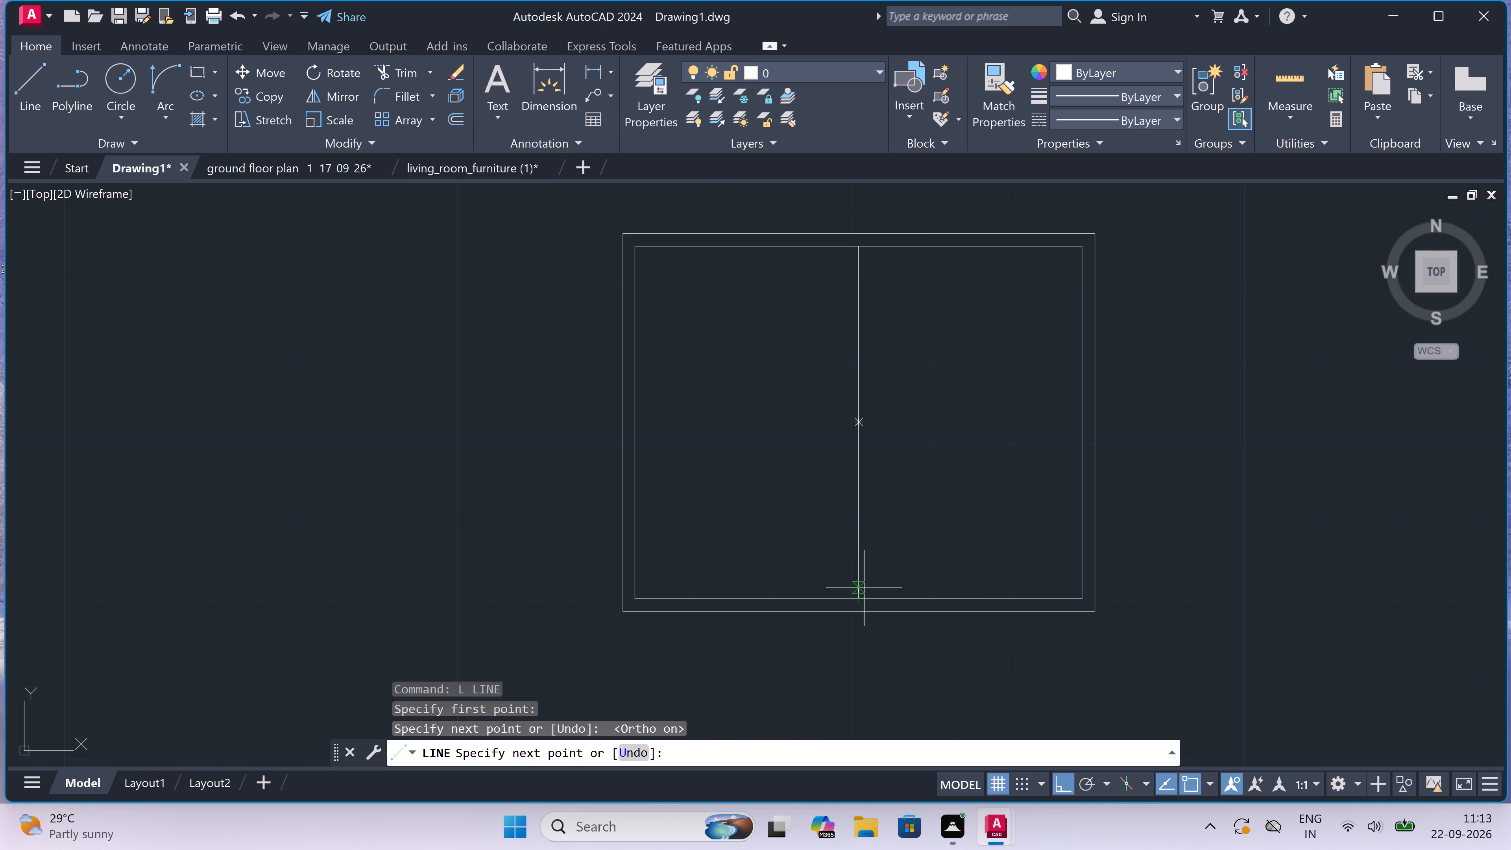
key("Escape")
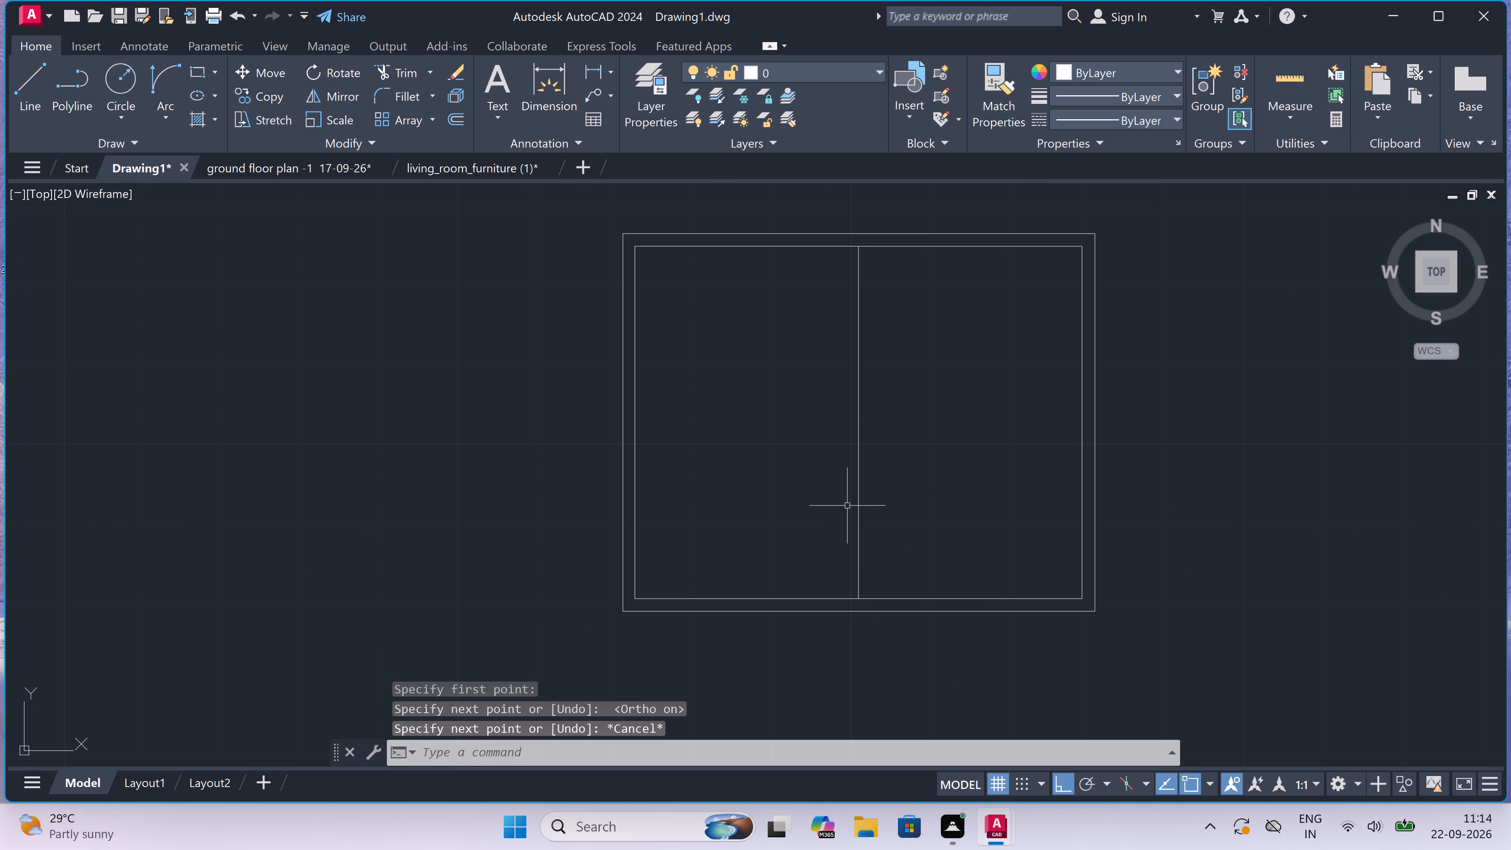
Draw a line from the upper roof band's top-left corner 2" down, continuing horizontally across to the band's right edge.
scroll(813, 471, "down", 3)
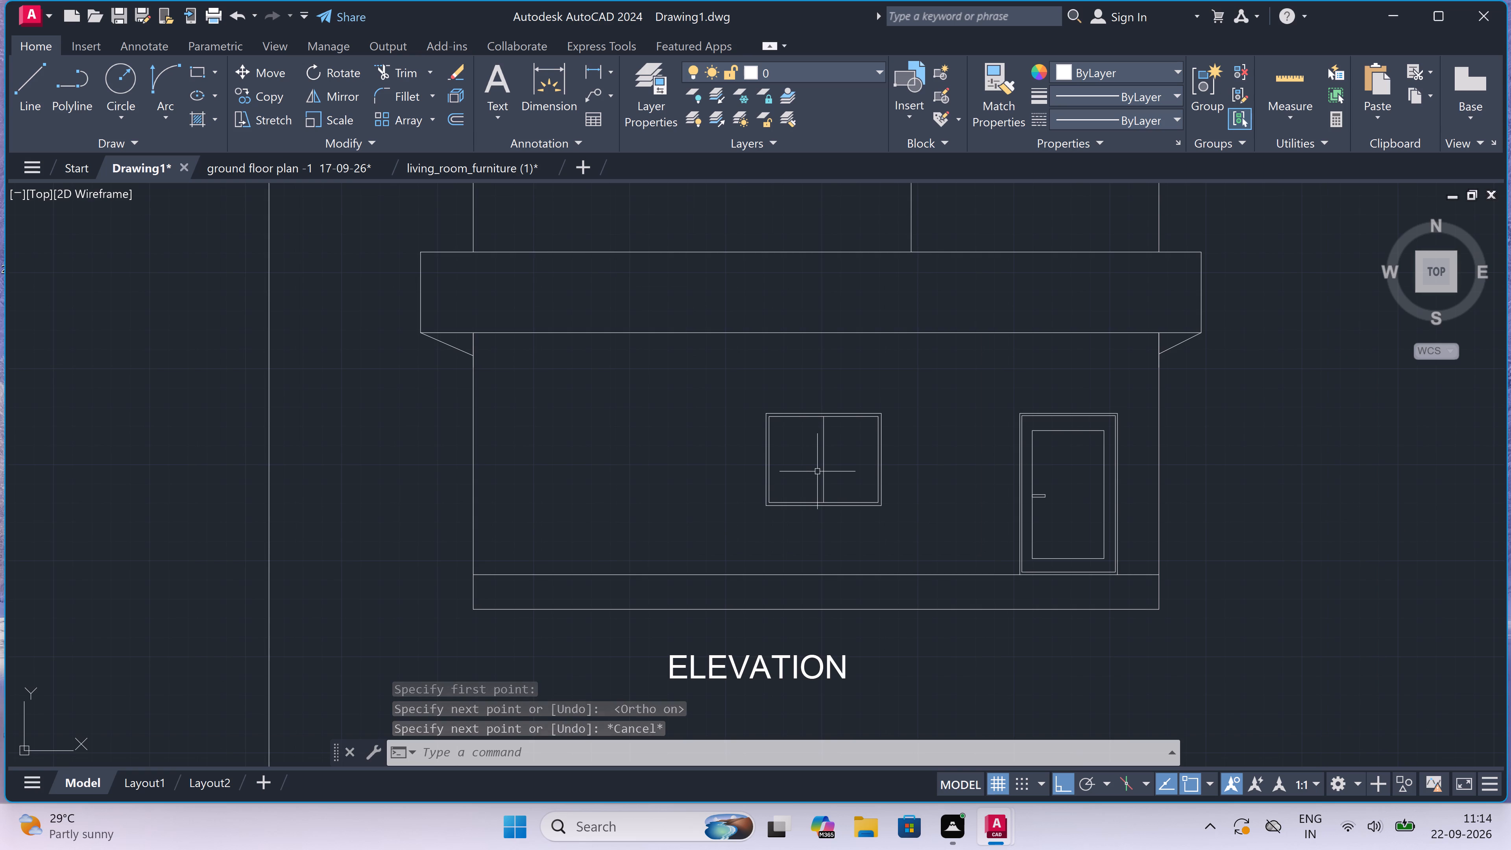
scroll(817, 471, "down", 3)
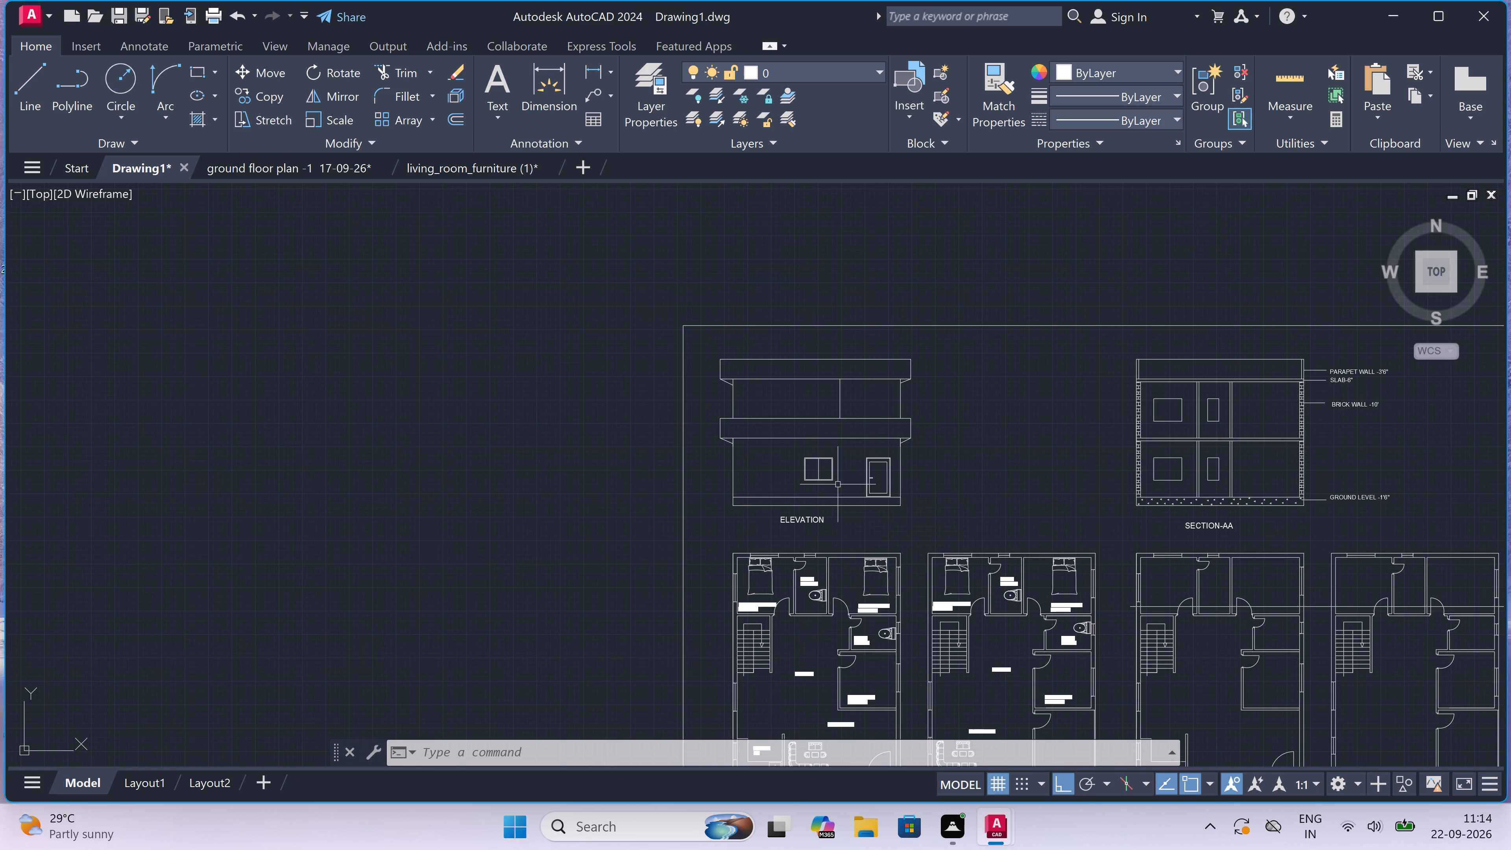
scroll(838, 484, "down", 1)
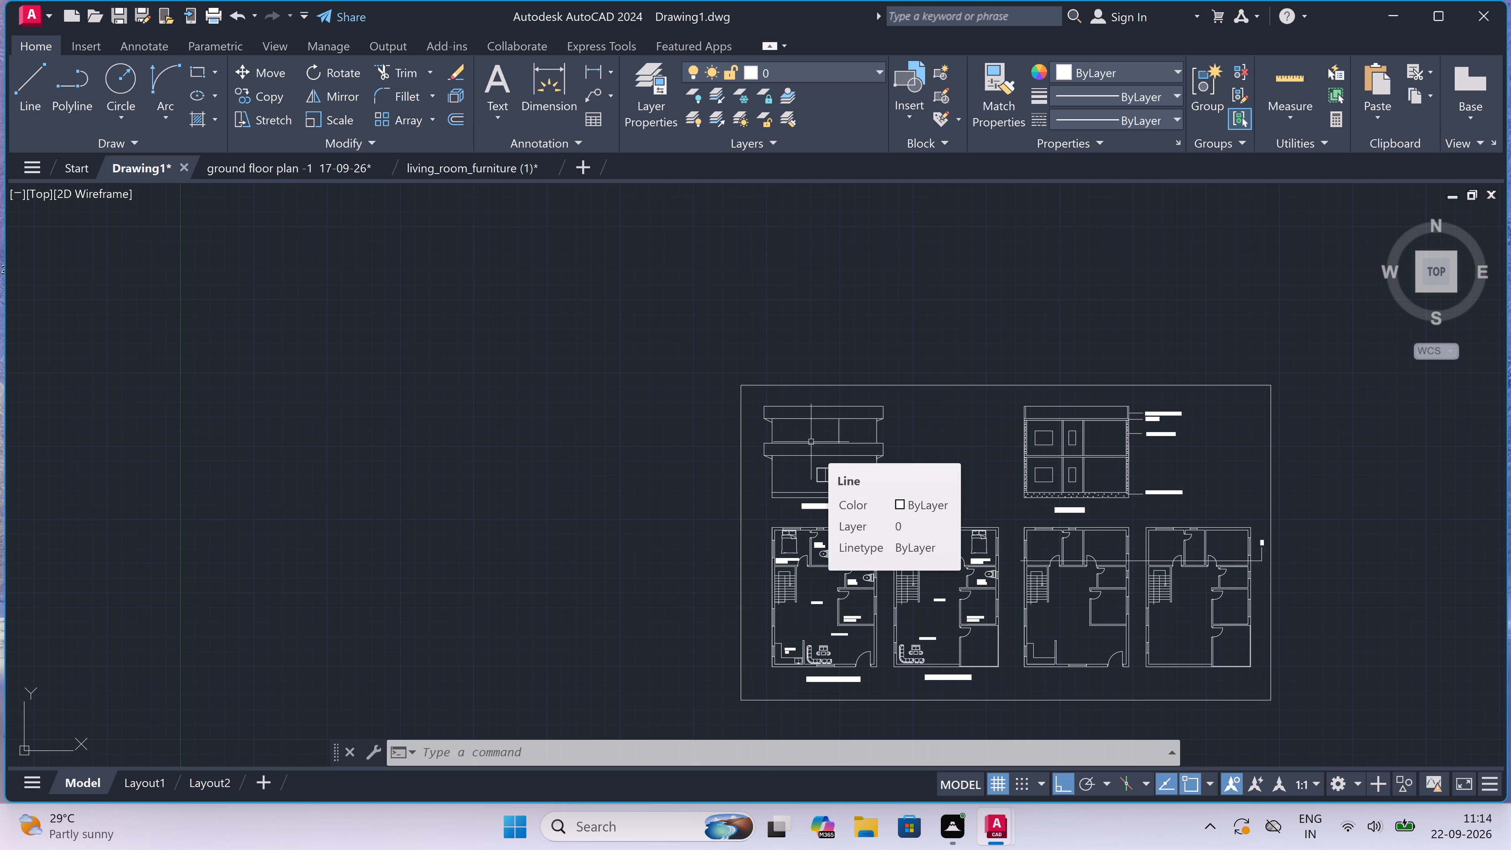
scroll(778, 404, "up", 3)
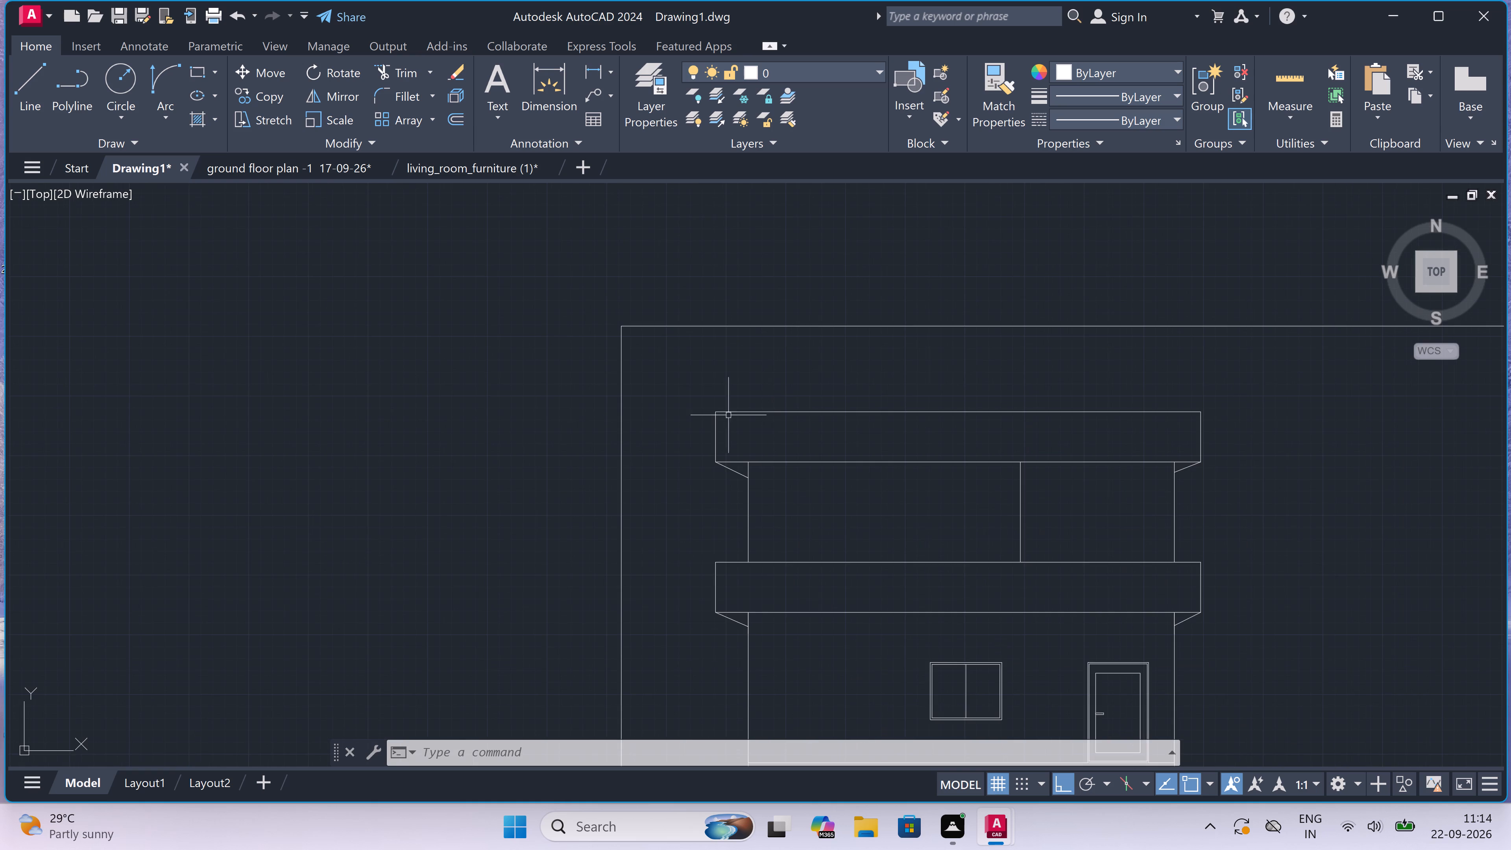
scroll(719, 422, "up", 2)
type("L")
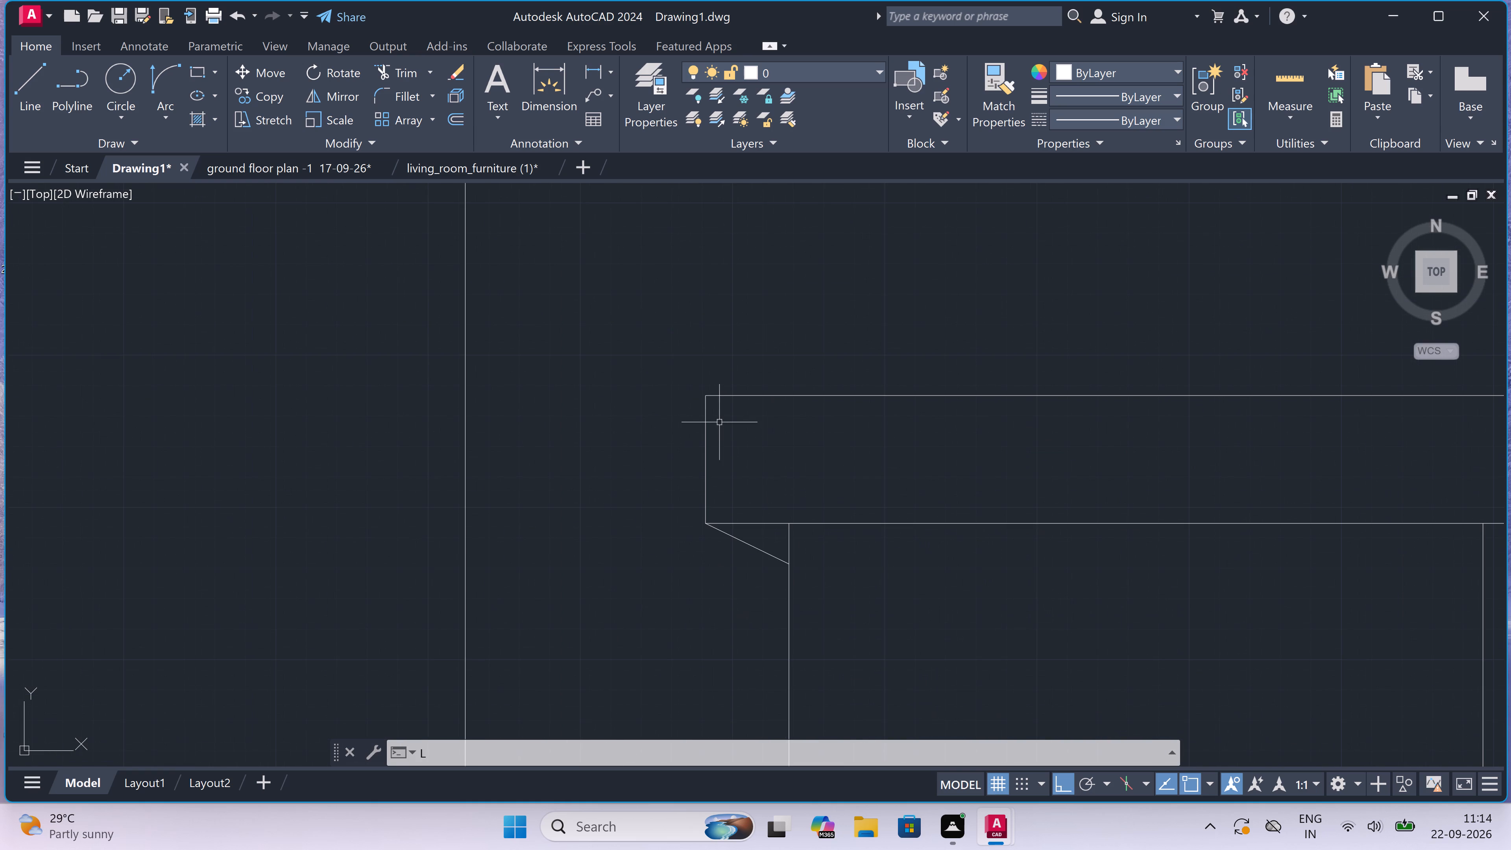
key("space")
scroll(705, 396, "up", 2)
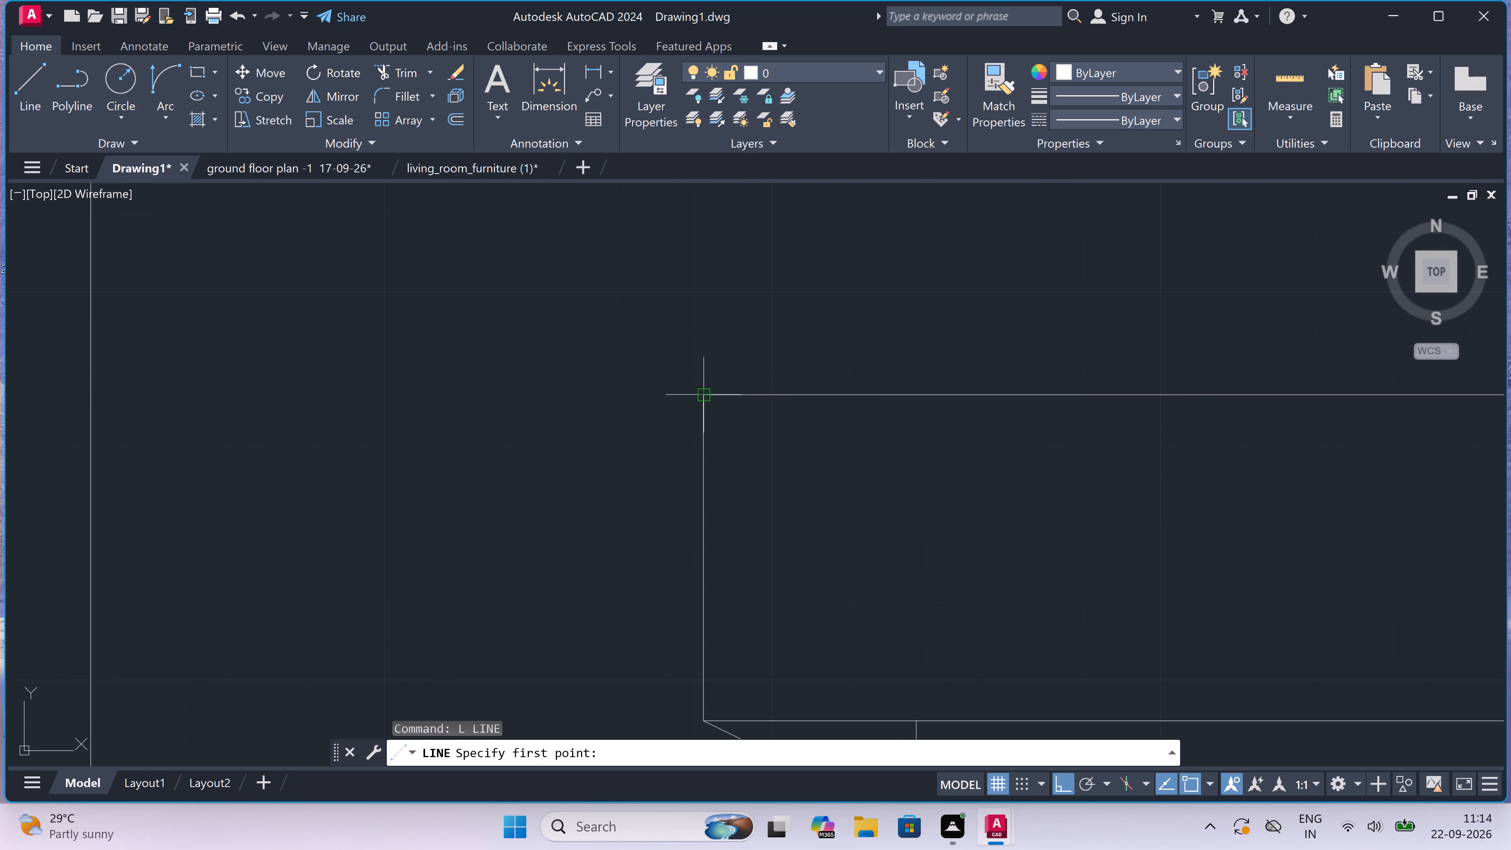
left_click_drag(704, 396, 704, 427)
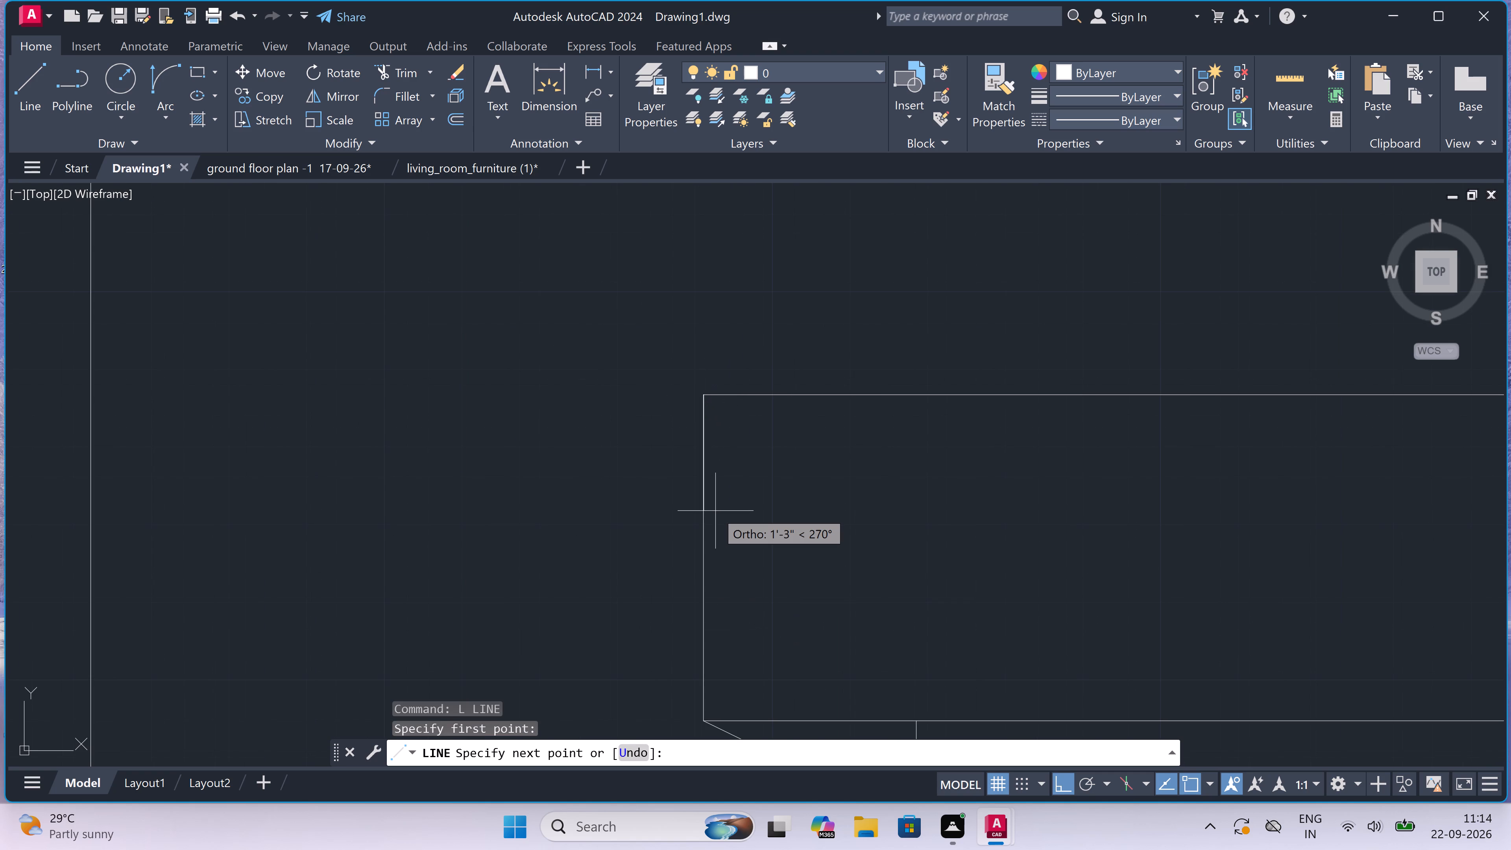
type("2\"")
key("space")
scroll(716, 509, "up", 1)
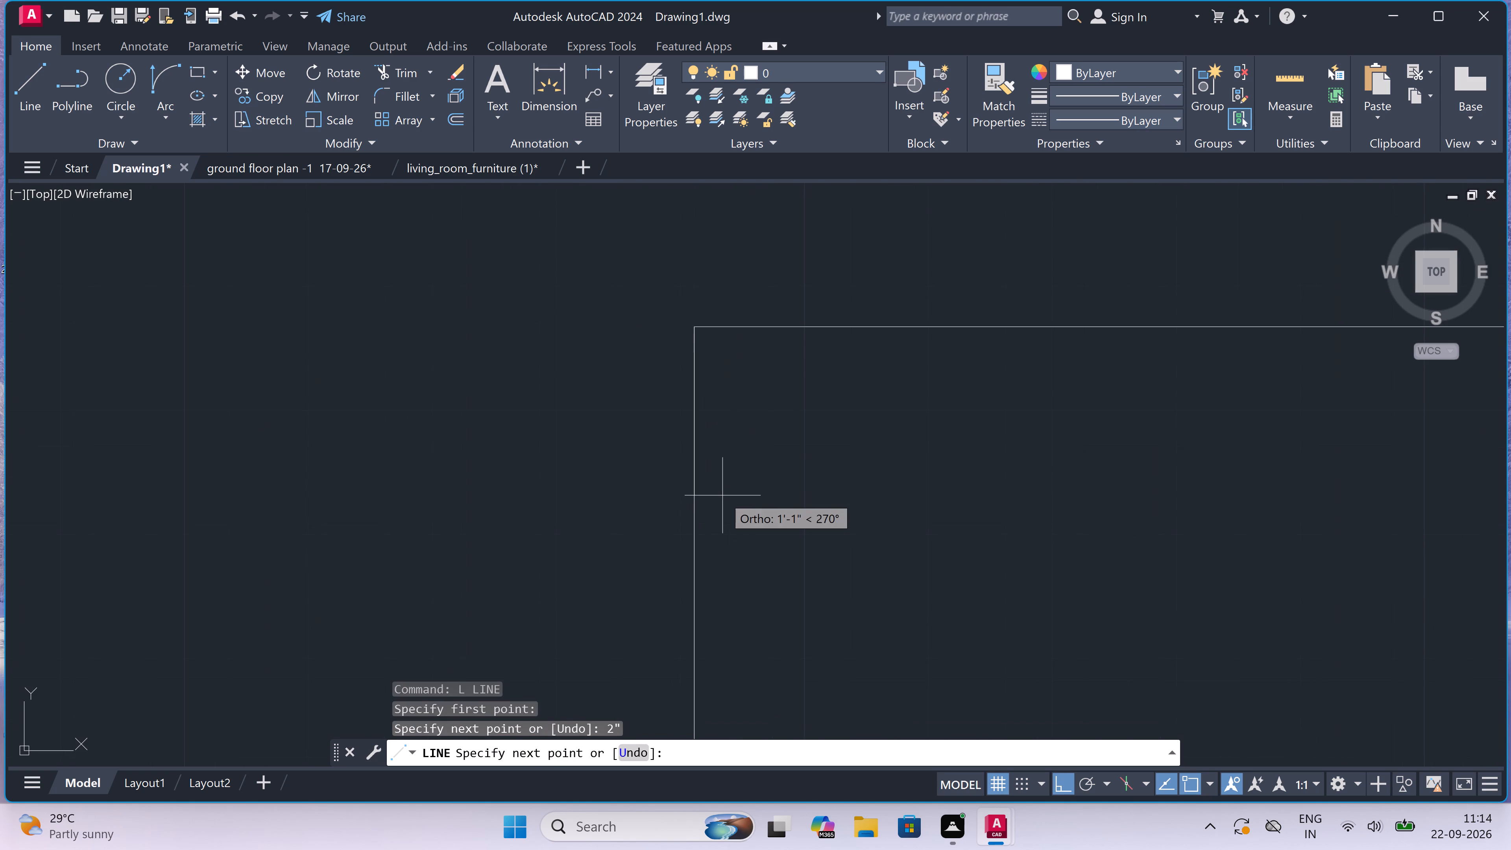
scroll(1003, 455, "down", 2)
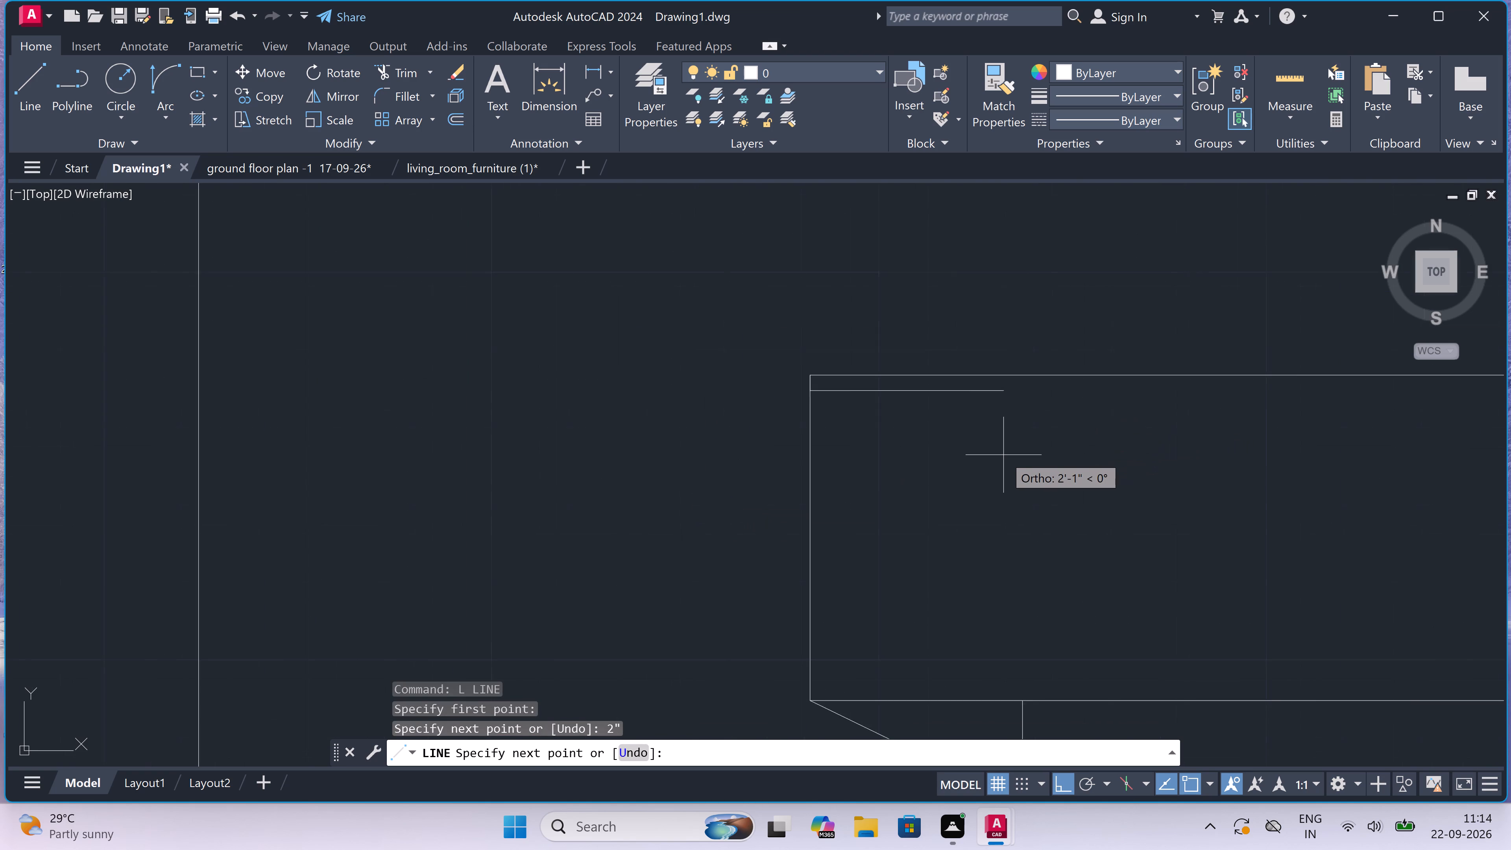
scroll(1003, 450, "down", 4)
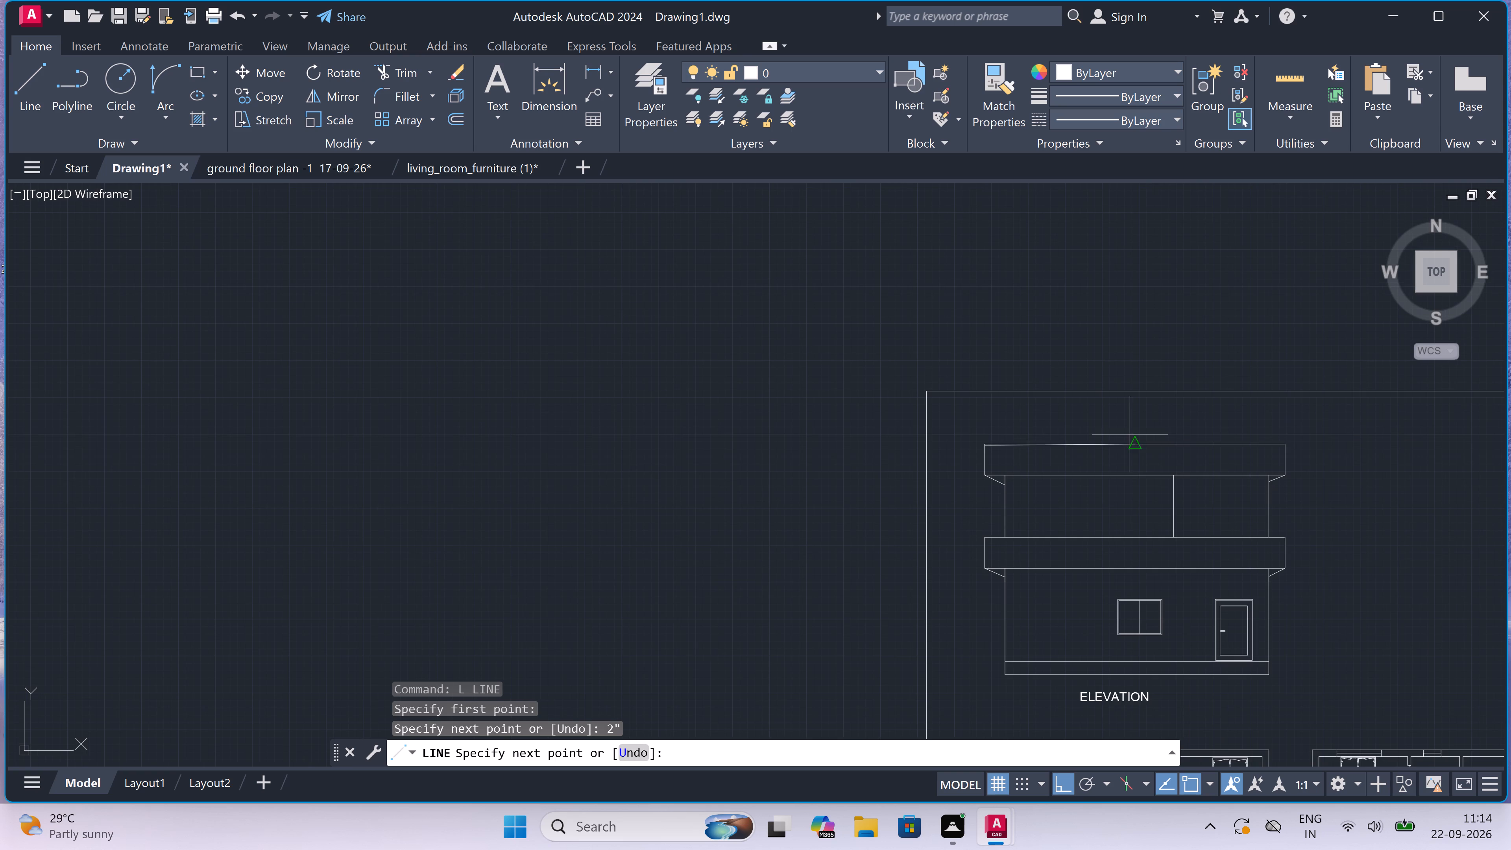
scroll(1304, 410, "up", 4)
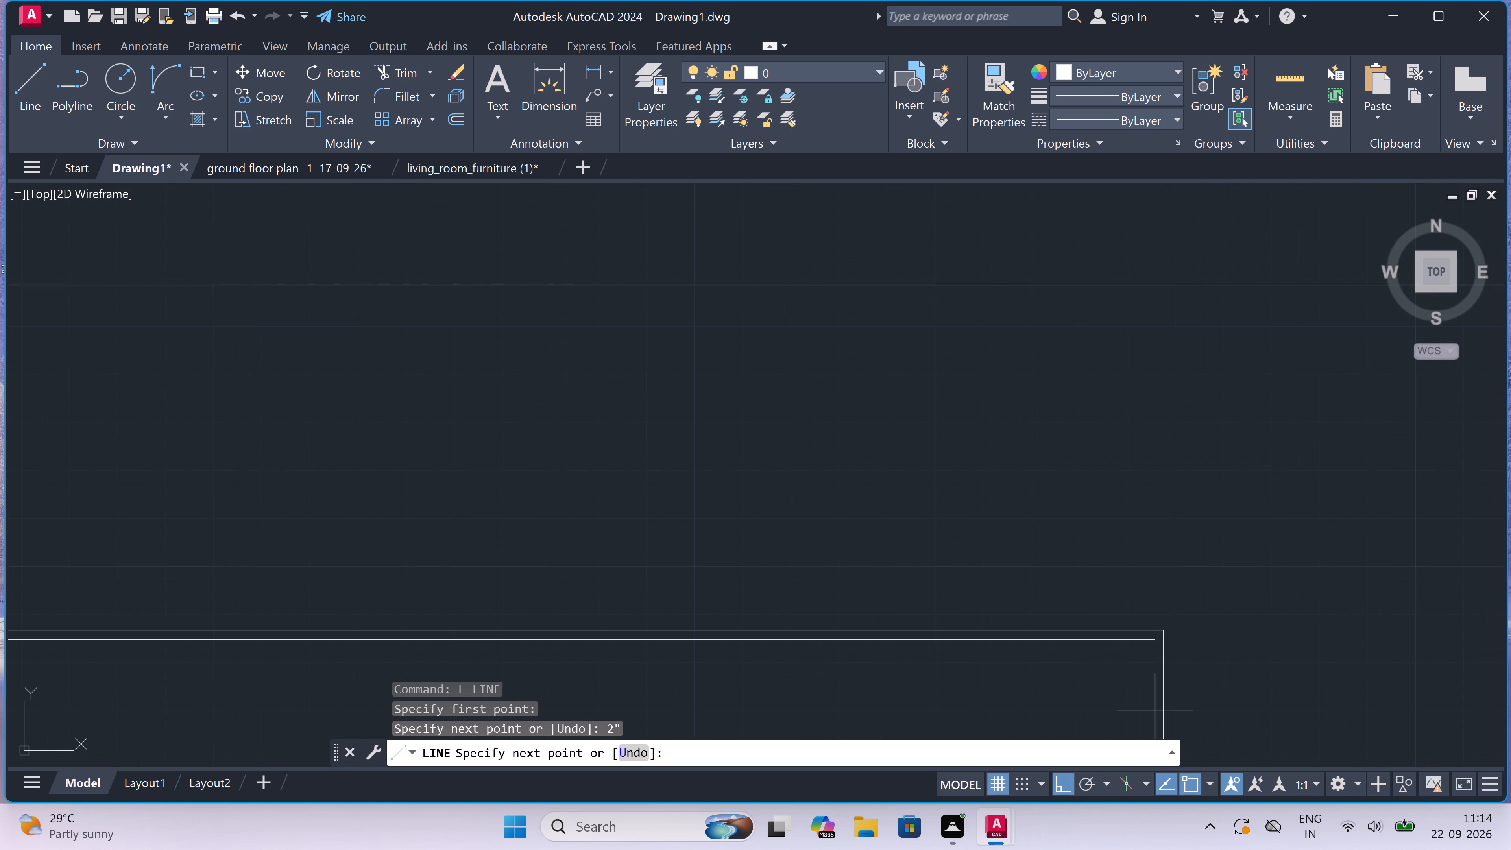
scroll(1159, 660, "up", 3)
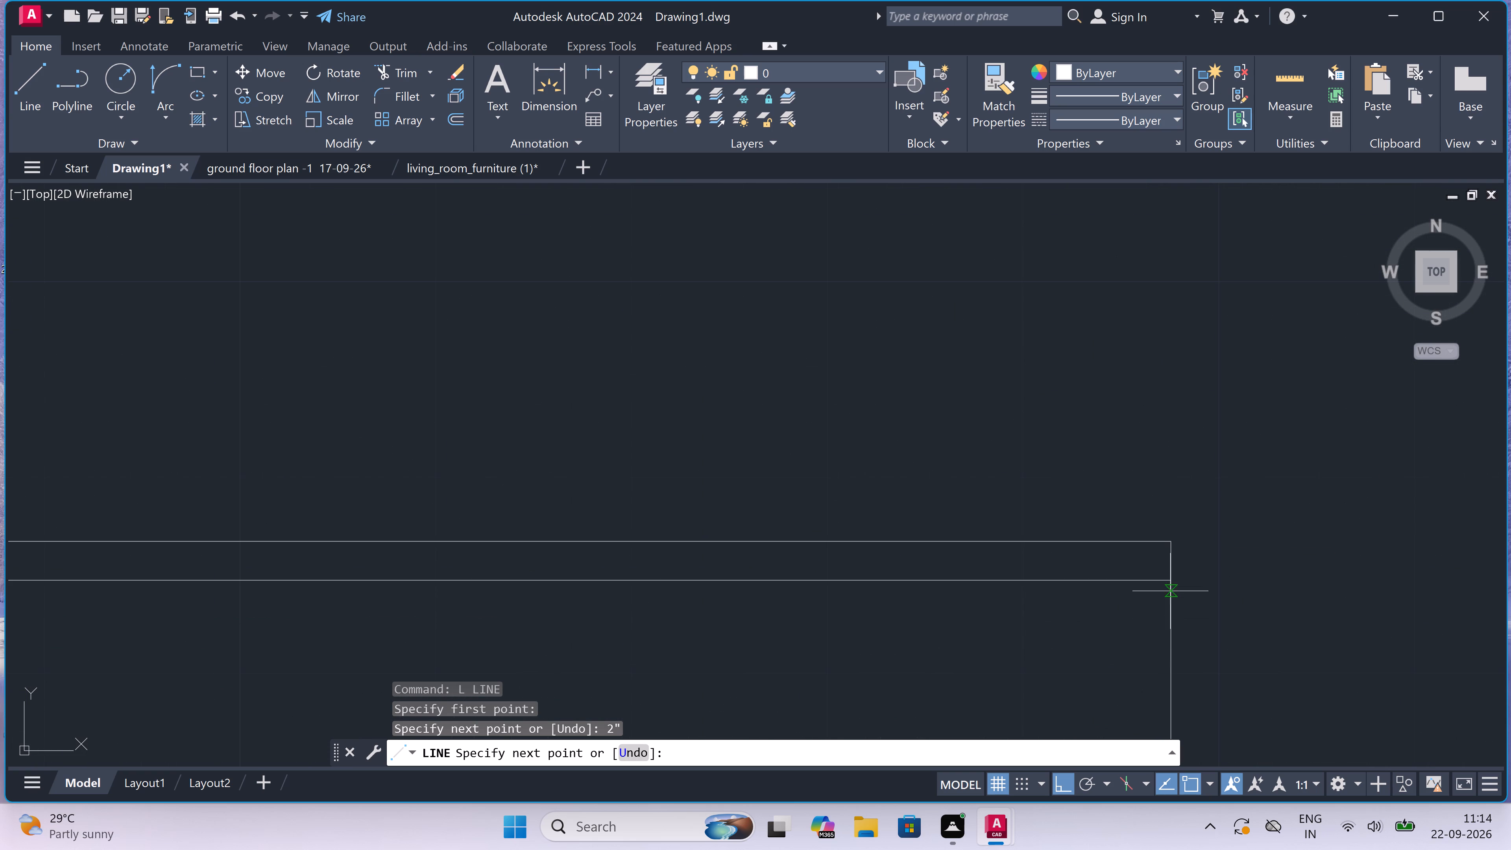
left_click(1170, 583)
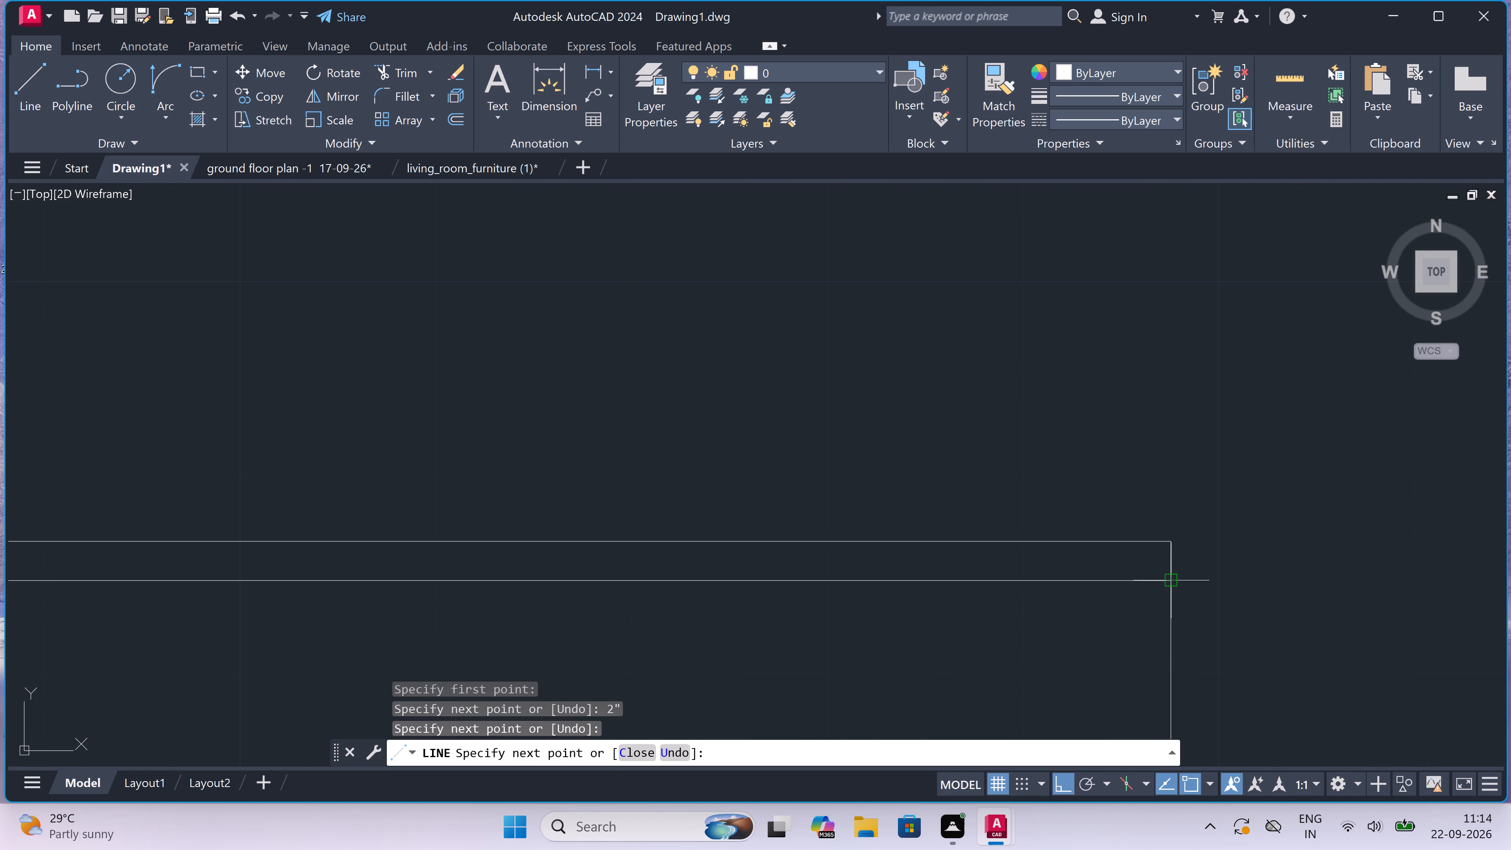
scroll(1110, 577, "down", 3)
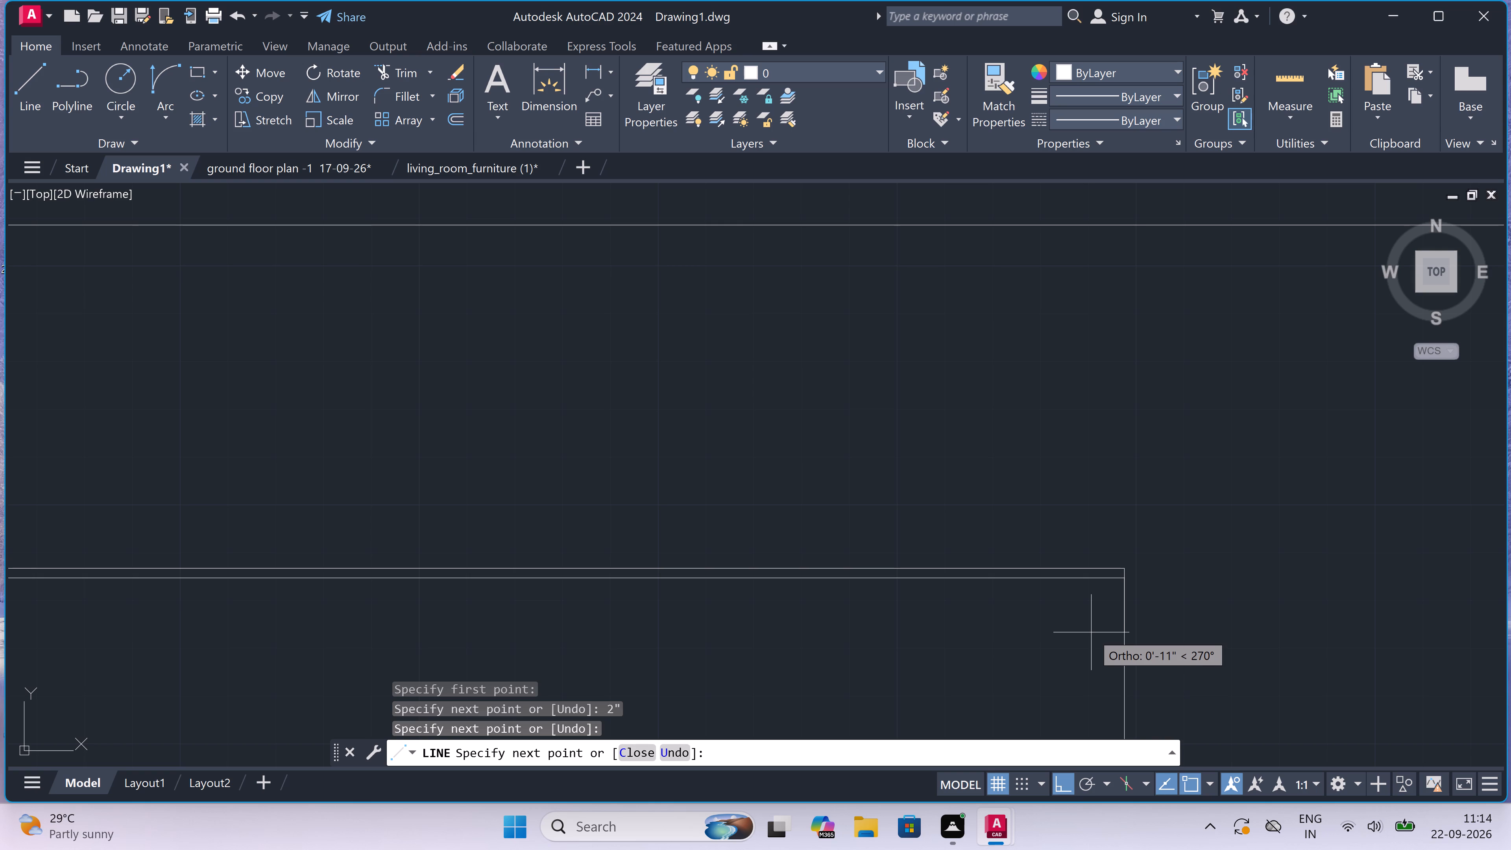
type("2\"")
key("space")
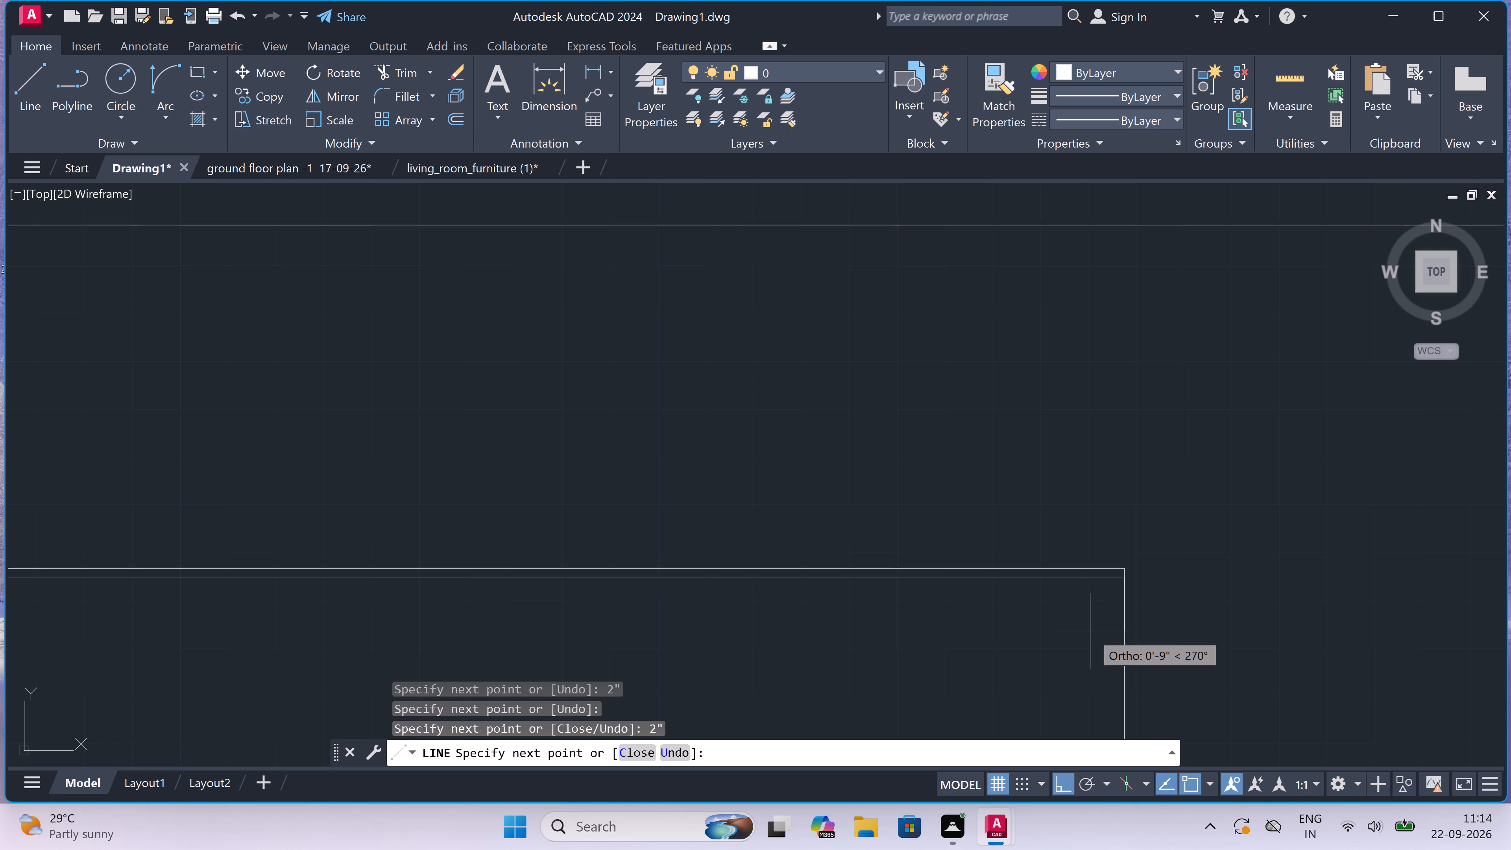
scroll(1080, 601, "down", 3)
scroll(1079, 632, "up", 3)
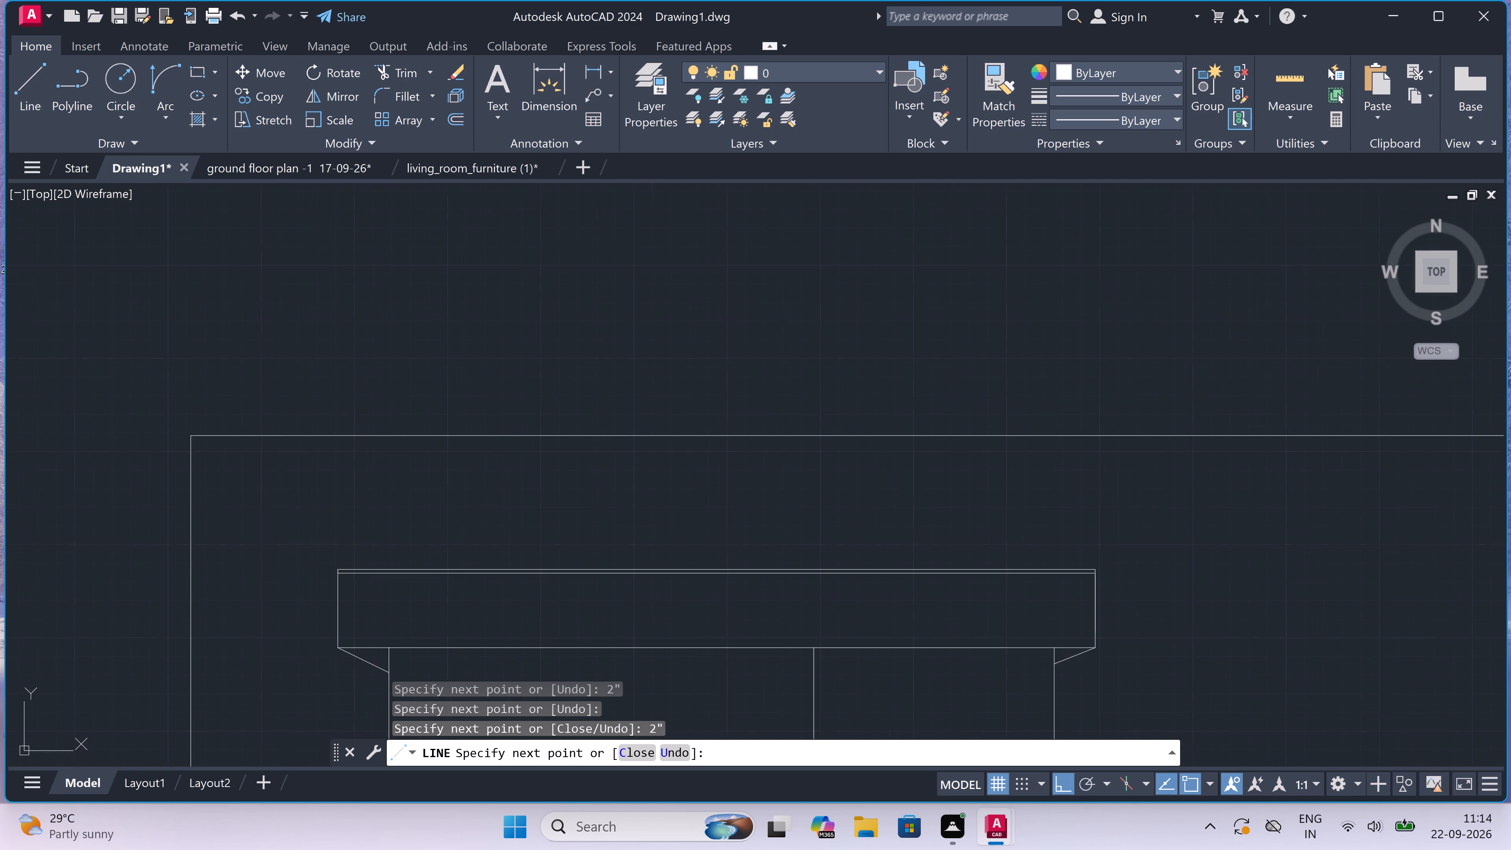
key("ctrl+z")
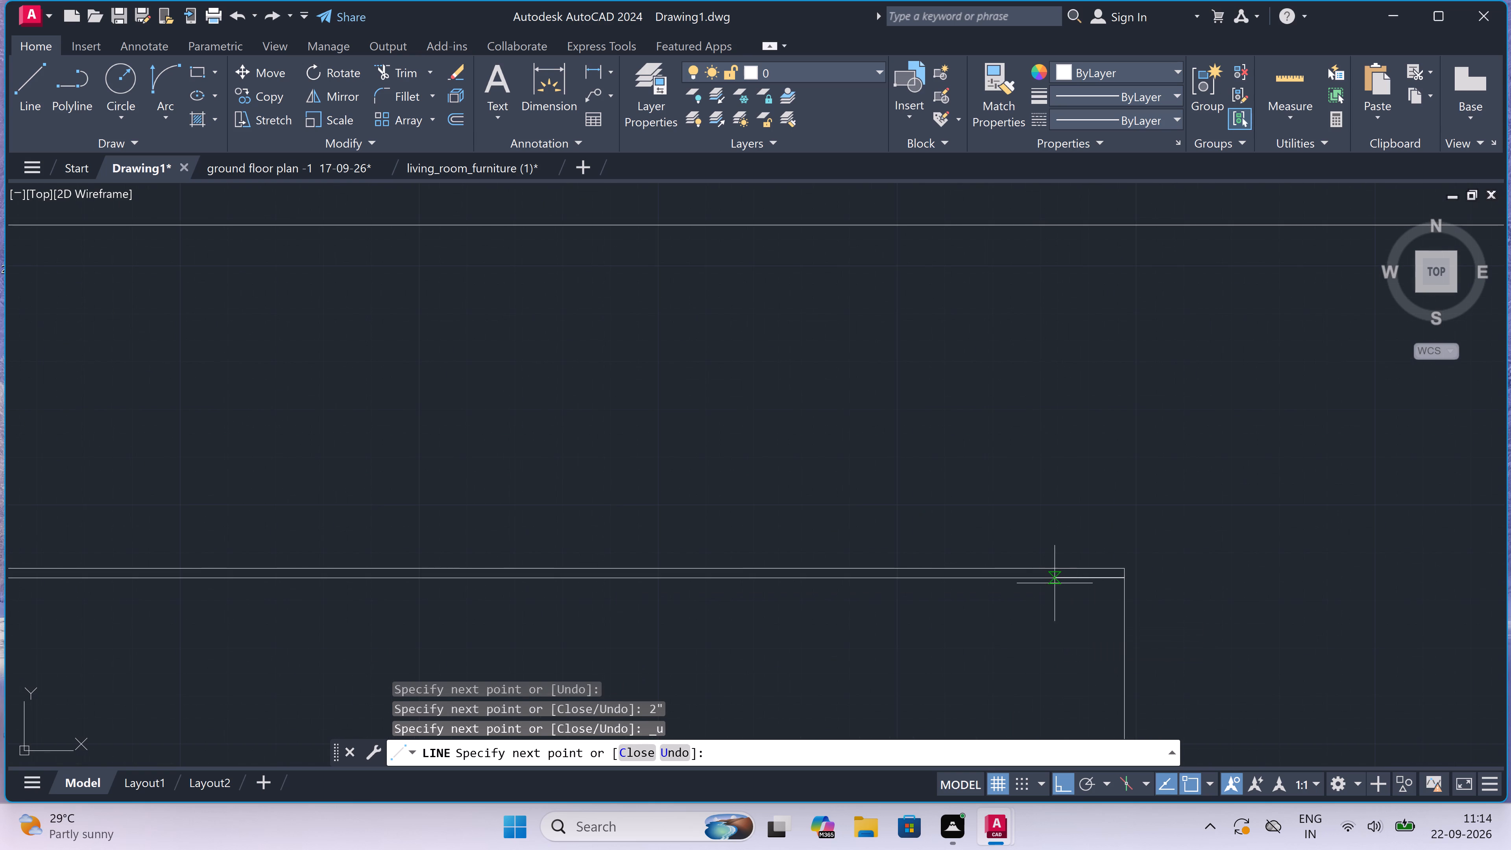
Continue the line 2" inward from the band's right edge and vertically down to its bottom edge.
type("2\"")
key("space")
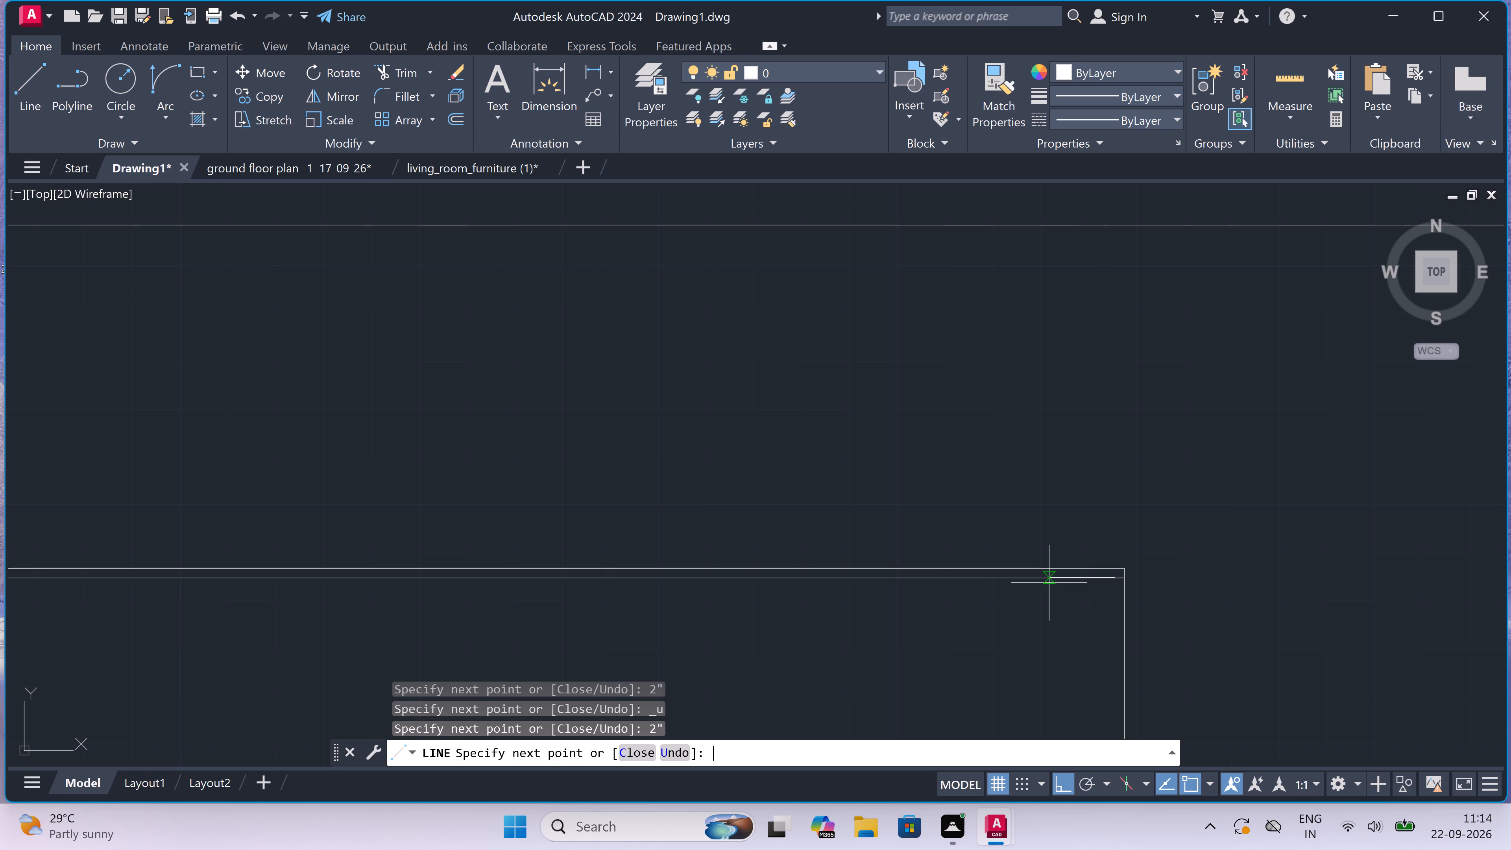
scroll(1047, 577, "down", 2)
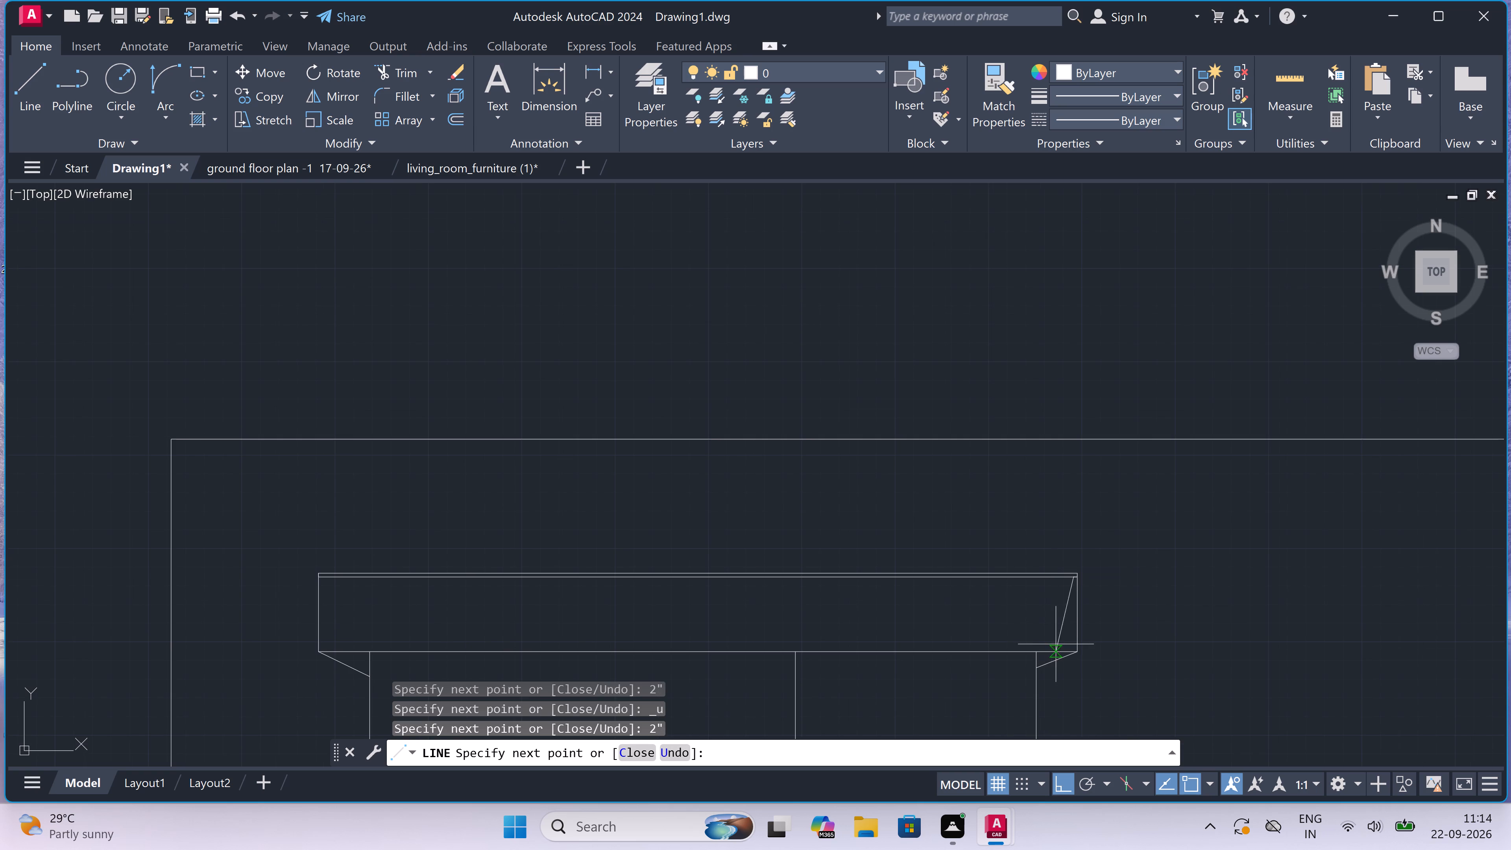
scroll(1074, 651, "up", 4)
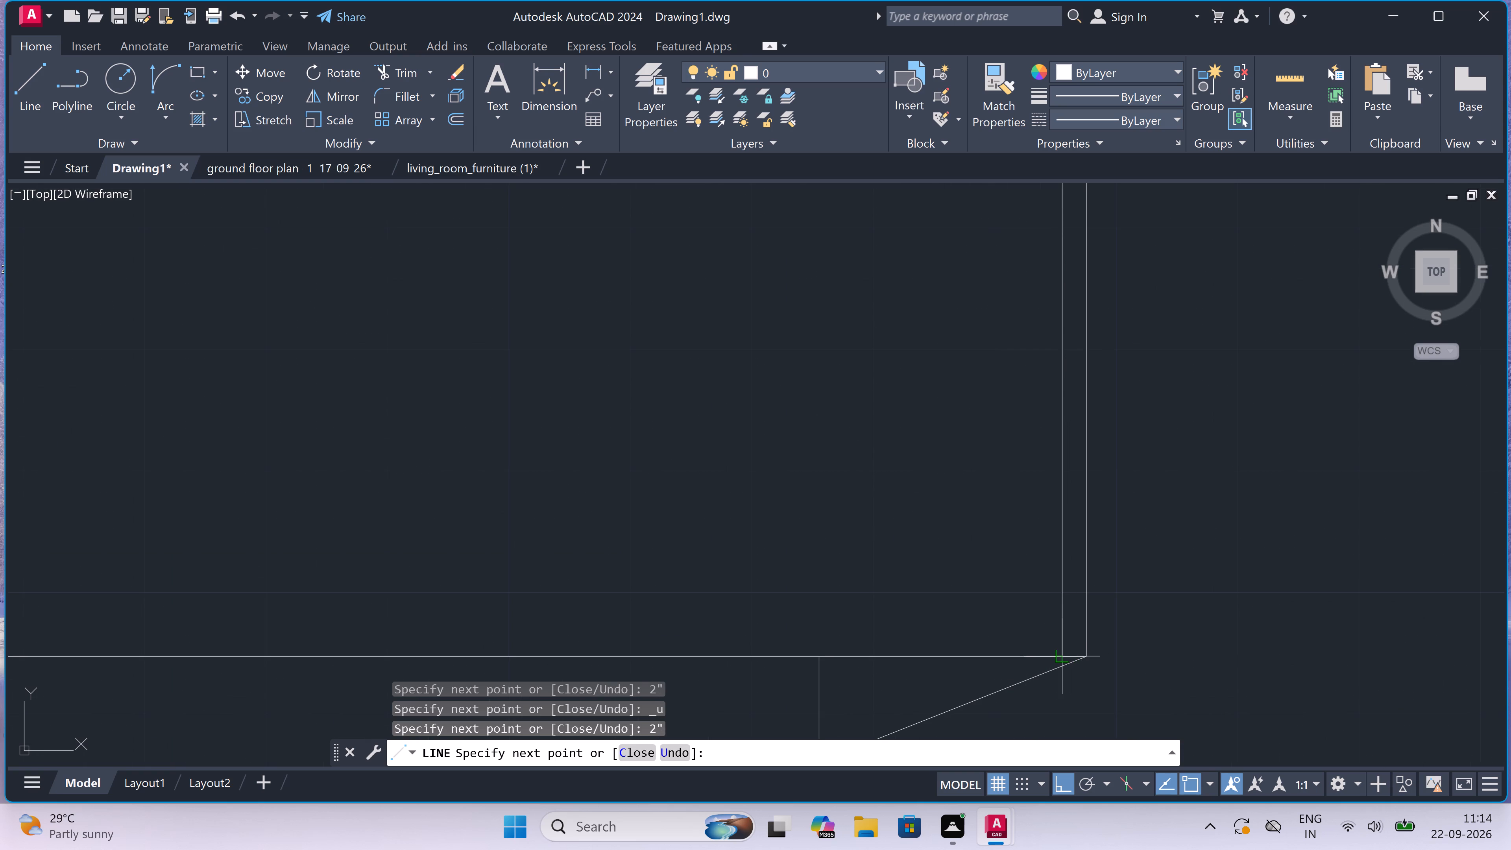
left_click(1064, 656)
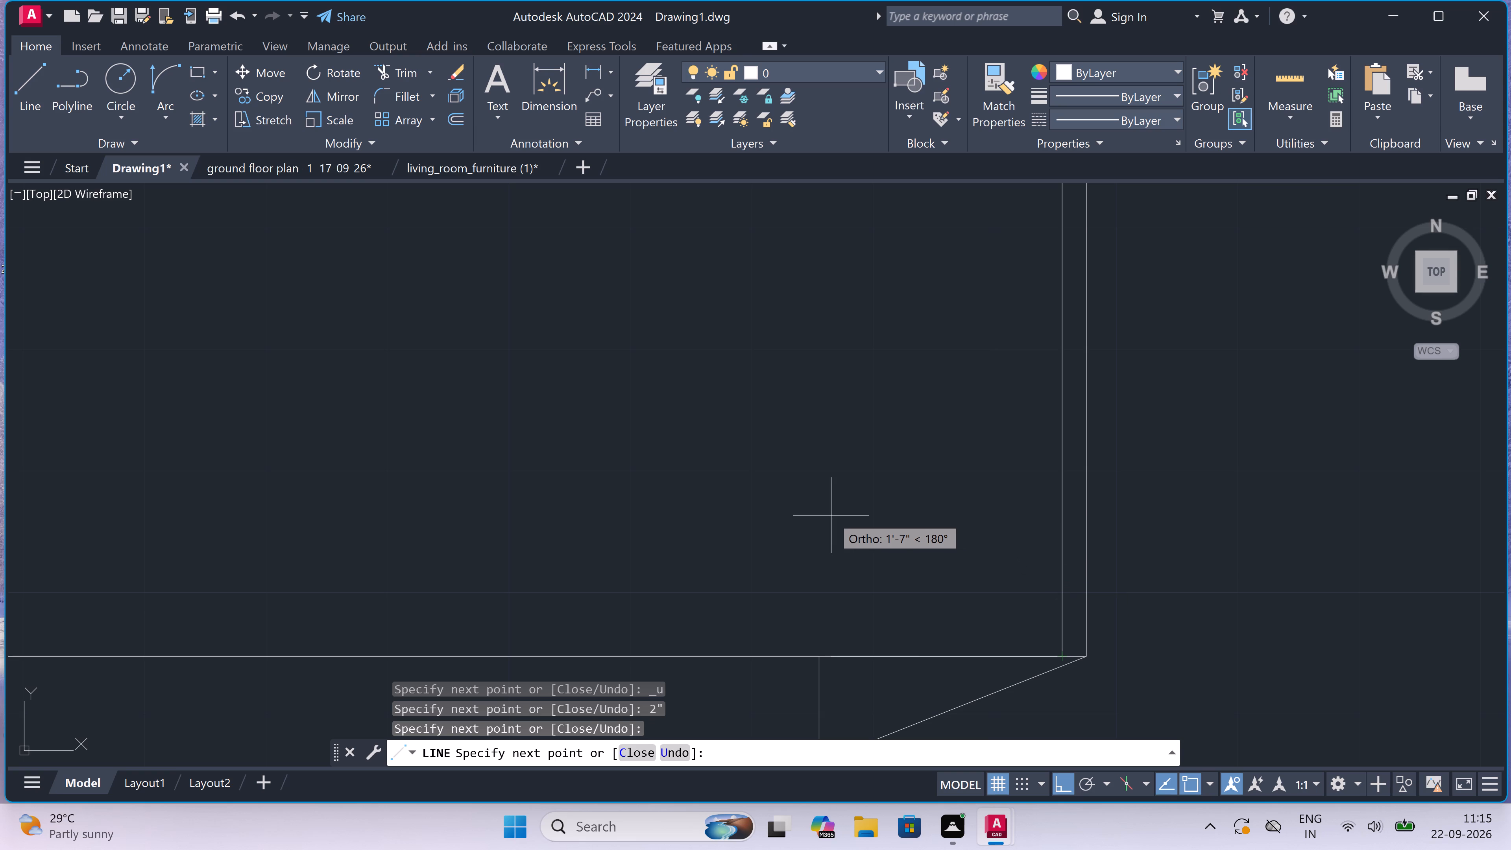
Continue the line 2" up from the upper roof band's bottom edge and horizontally across to its left edge.
type("2\"")
key("space")
scroll(821, 486, "down", 2)
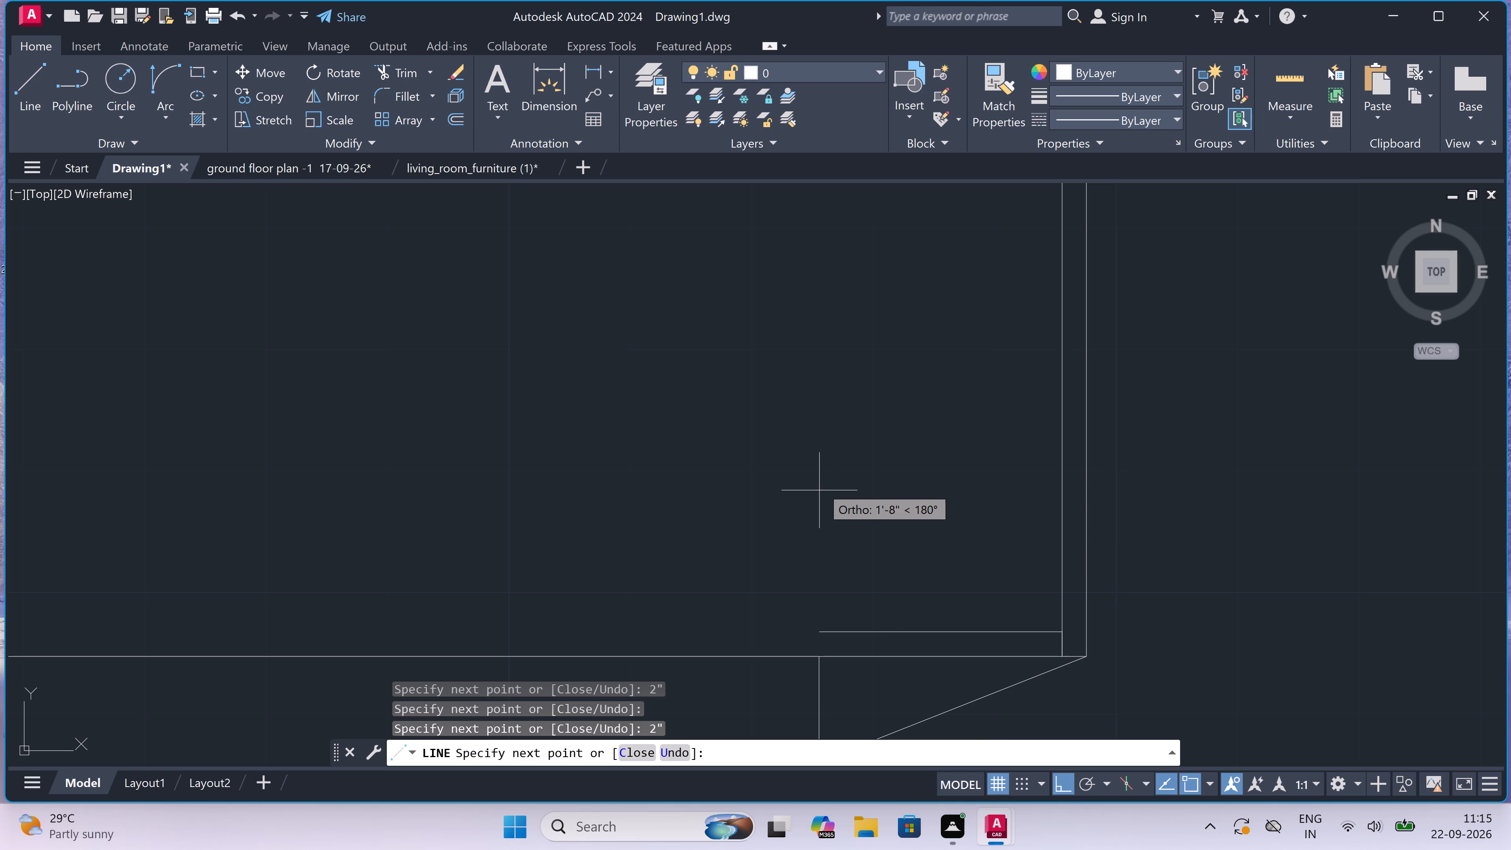
scroll(821, 486, "down", 6)
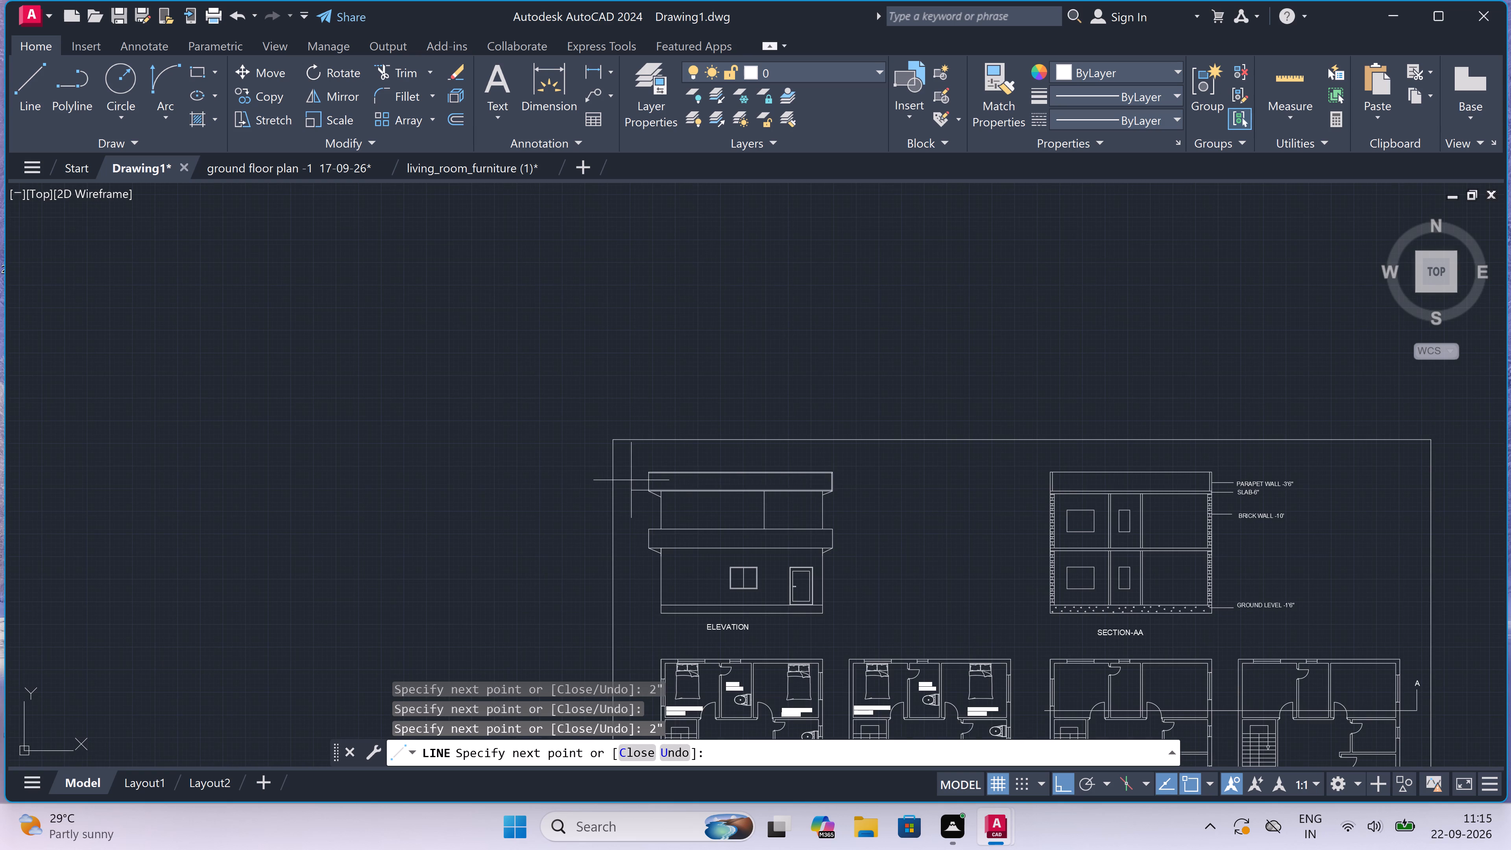
scroll(617, 479, "up", 4)
scroll(881, 501, "up", 3)
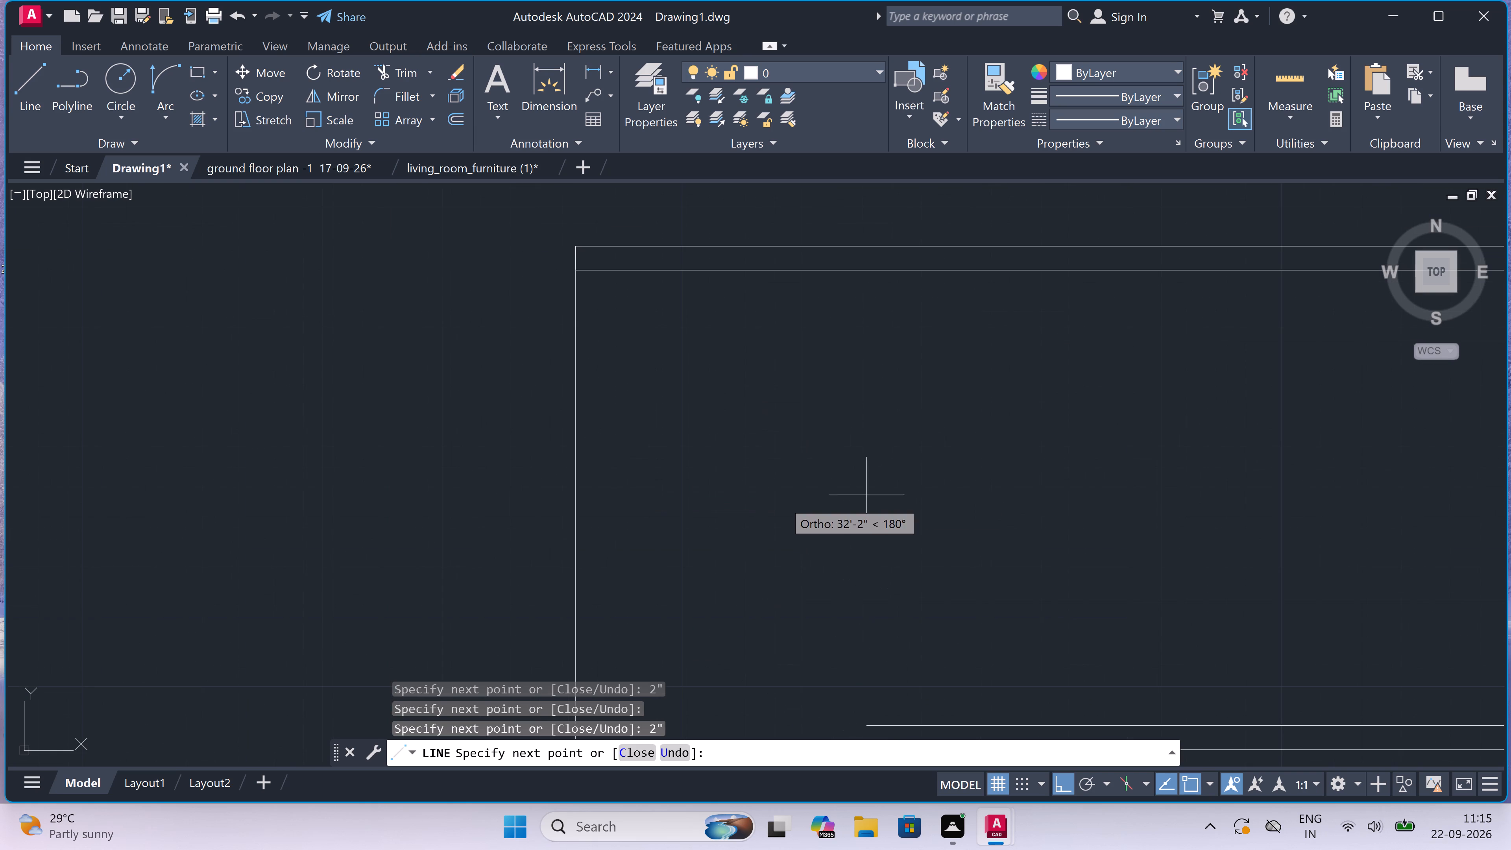
scroll(731, 521, "down", 2)
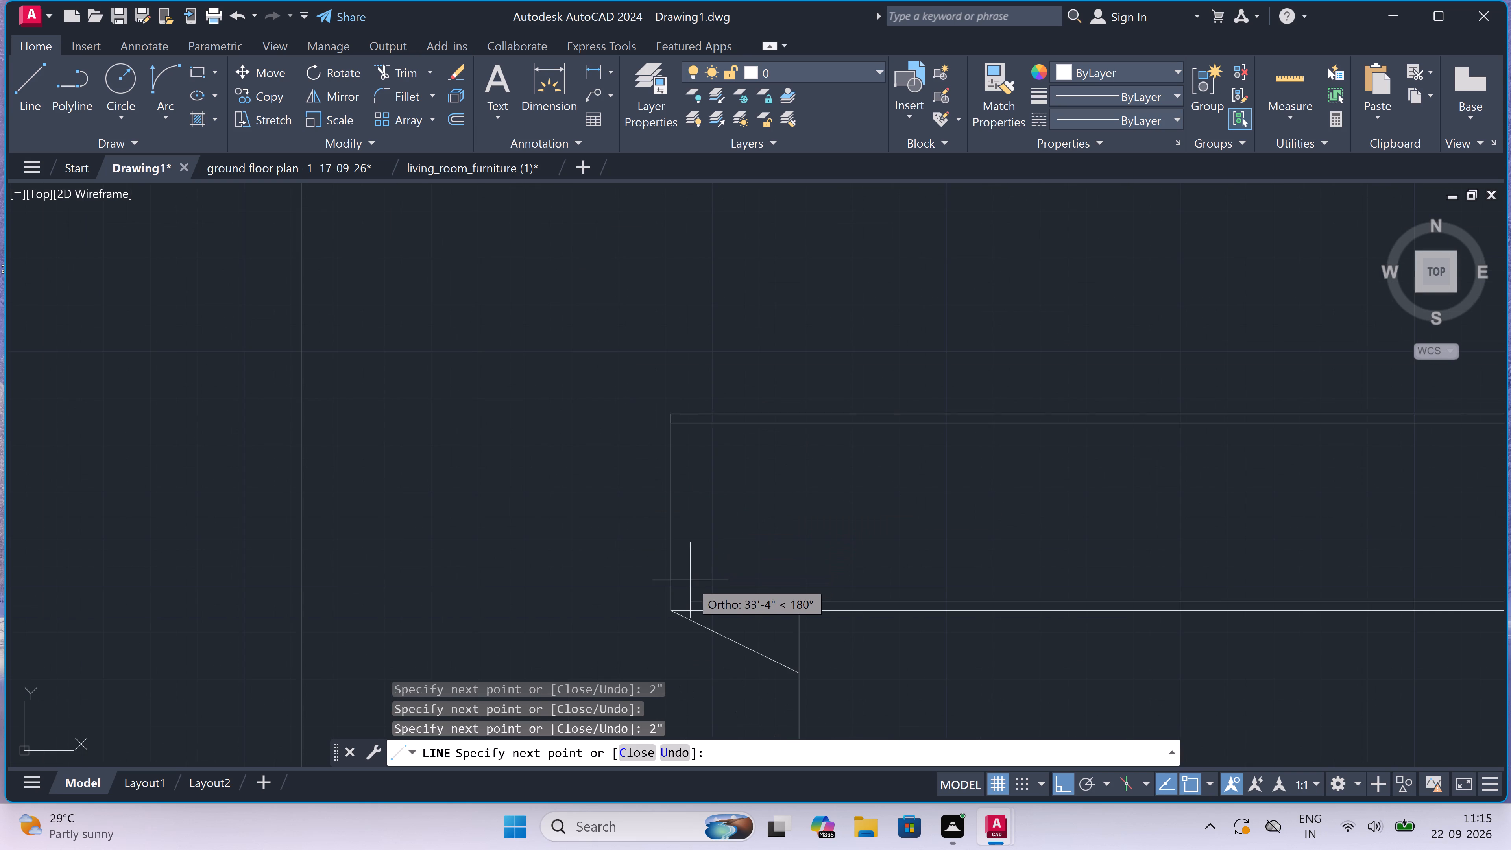
left_click(674, 597)
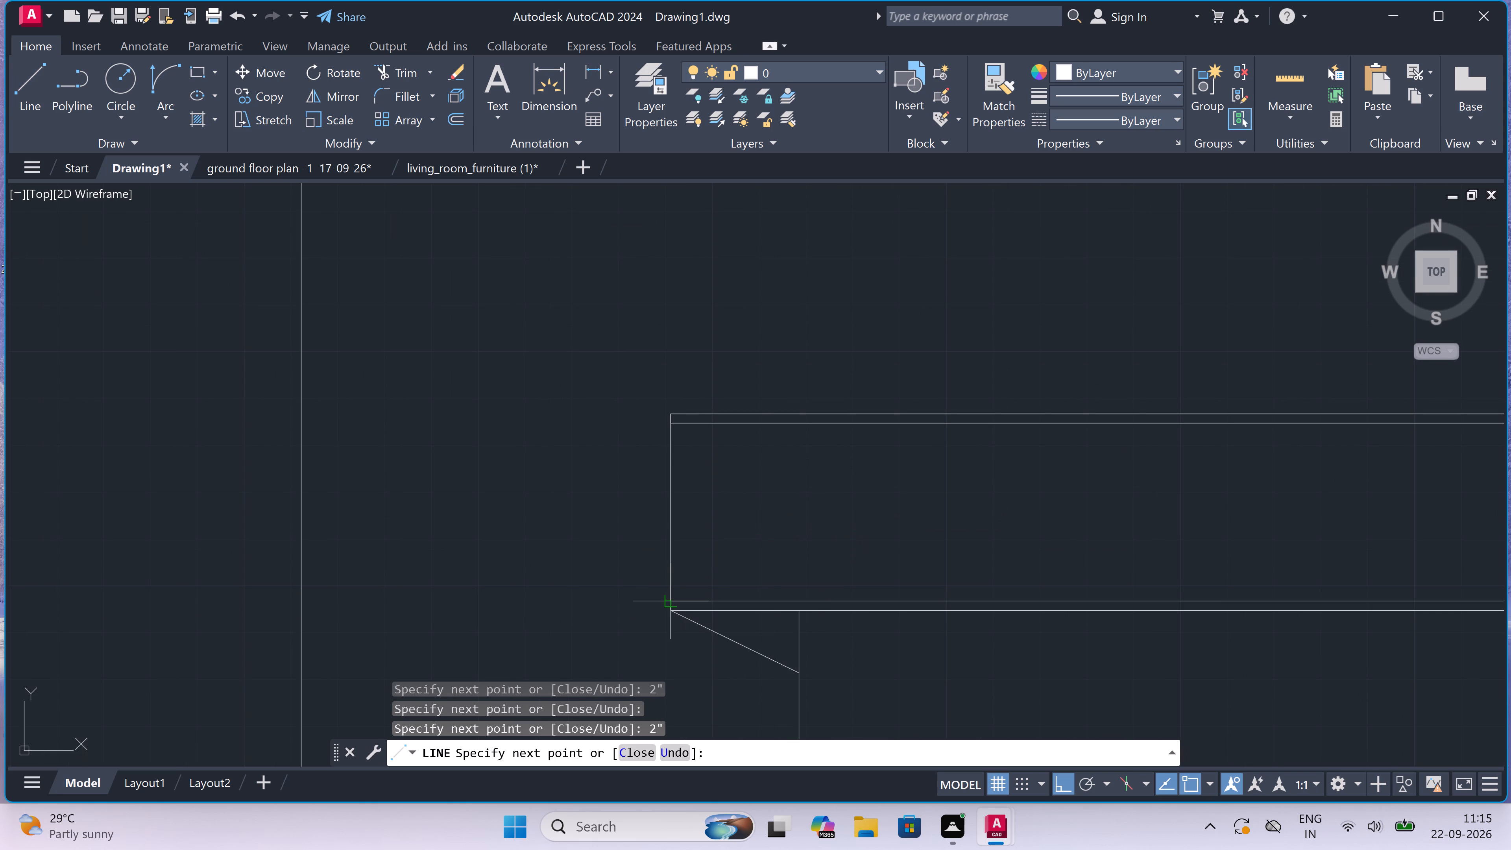
Complete the upper roof band's inner border with a vertical line 2" inside its left edge, up to the upper inner line.
type("2\"")
key("space")
left_click(680, 420)
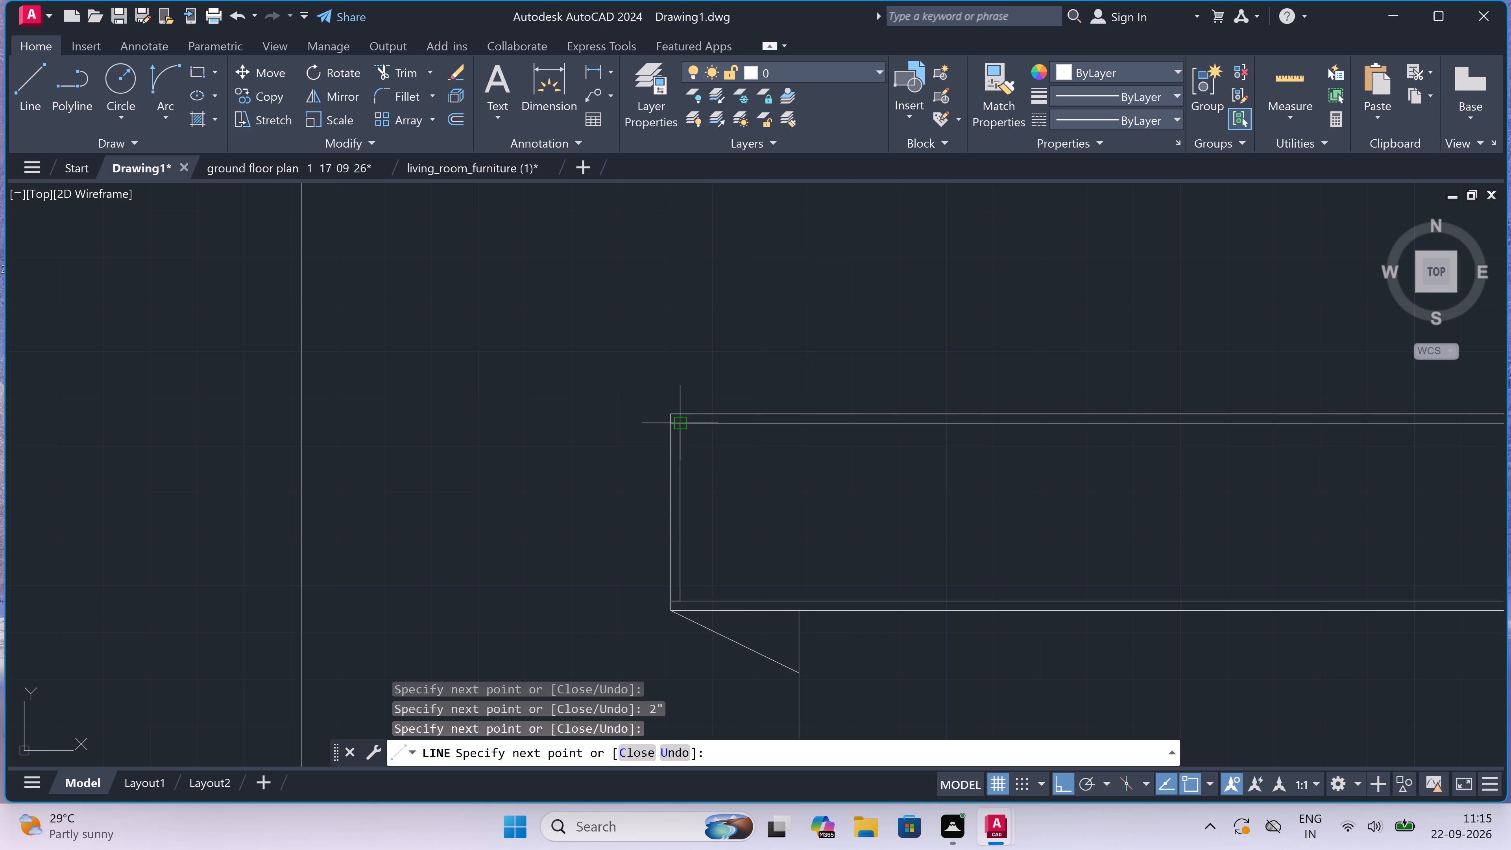
key("Escape")
Trim the inner border's overhanging line ends at the left corners of the elevation's upper roof band.
type("TR")
key("space")
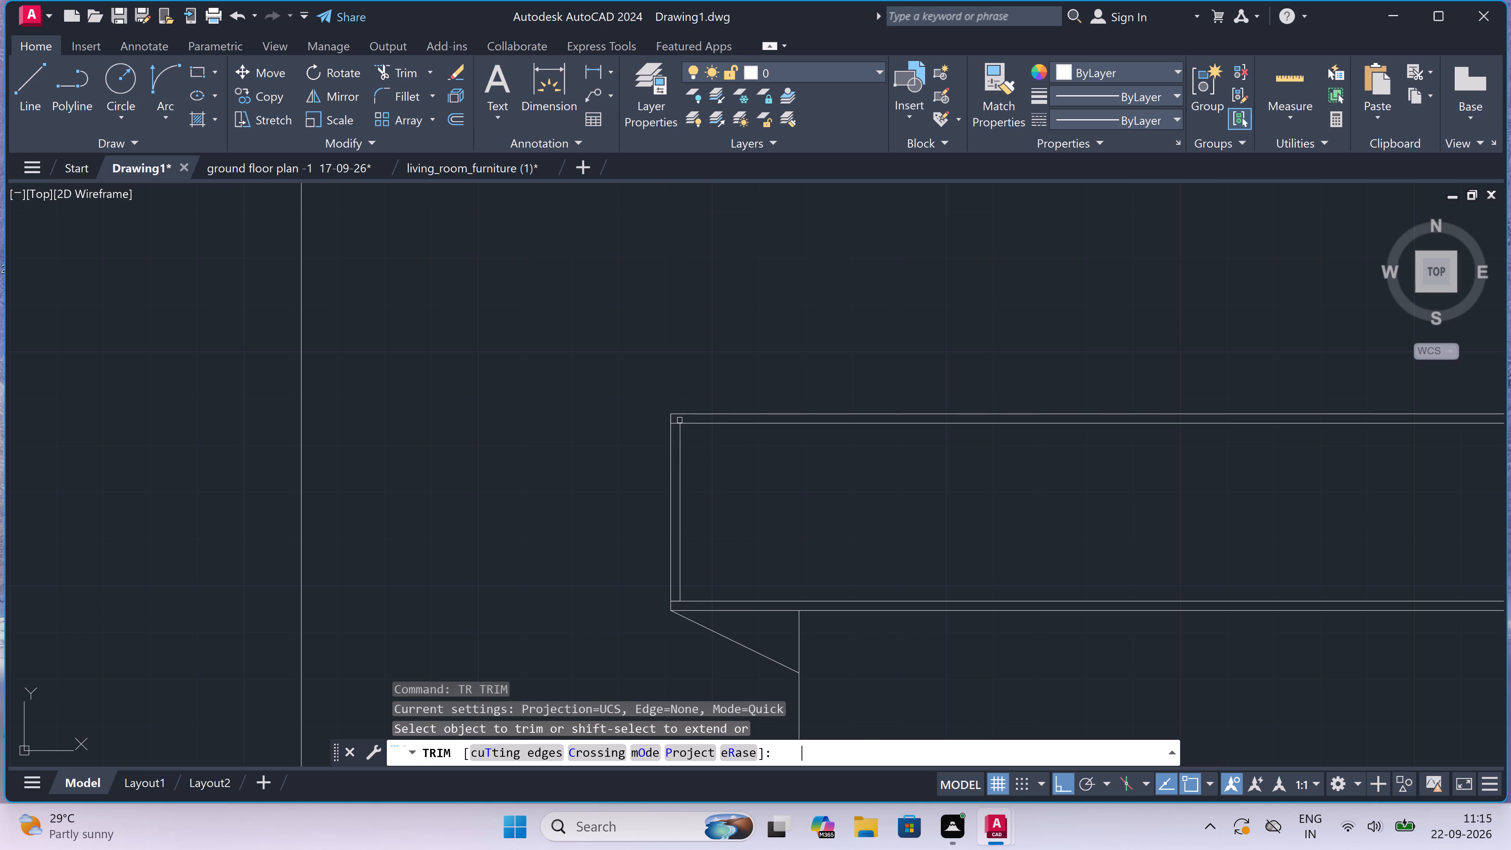
scroll(680, 420, "up", 1)
left_click(673, 425)
scroll(673, 425, "down", 2)
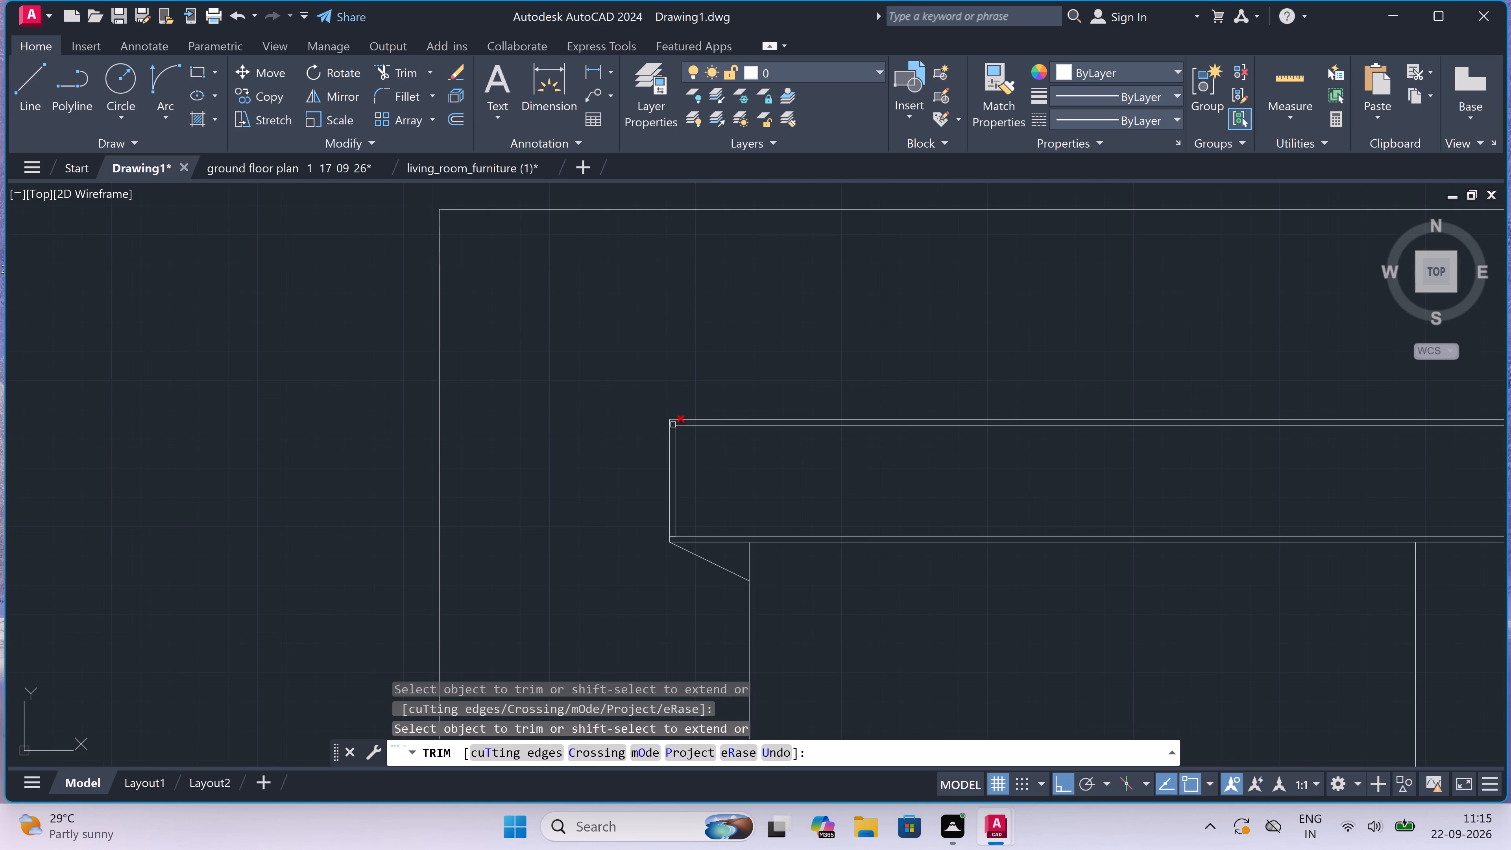
scroll(671, 532, "up", 3)
double_click(667, 552)
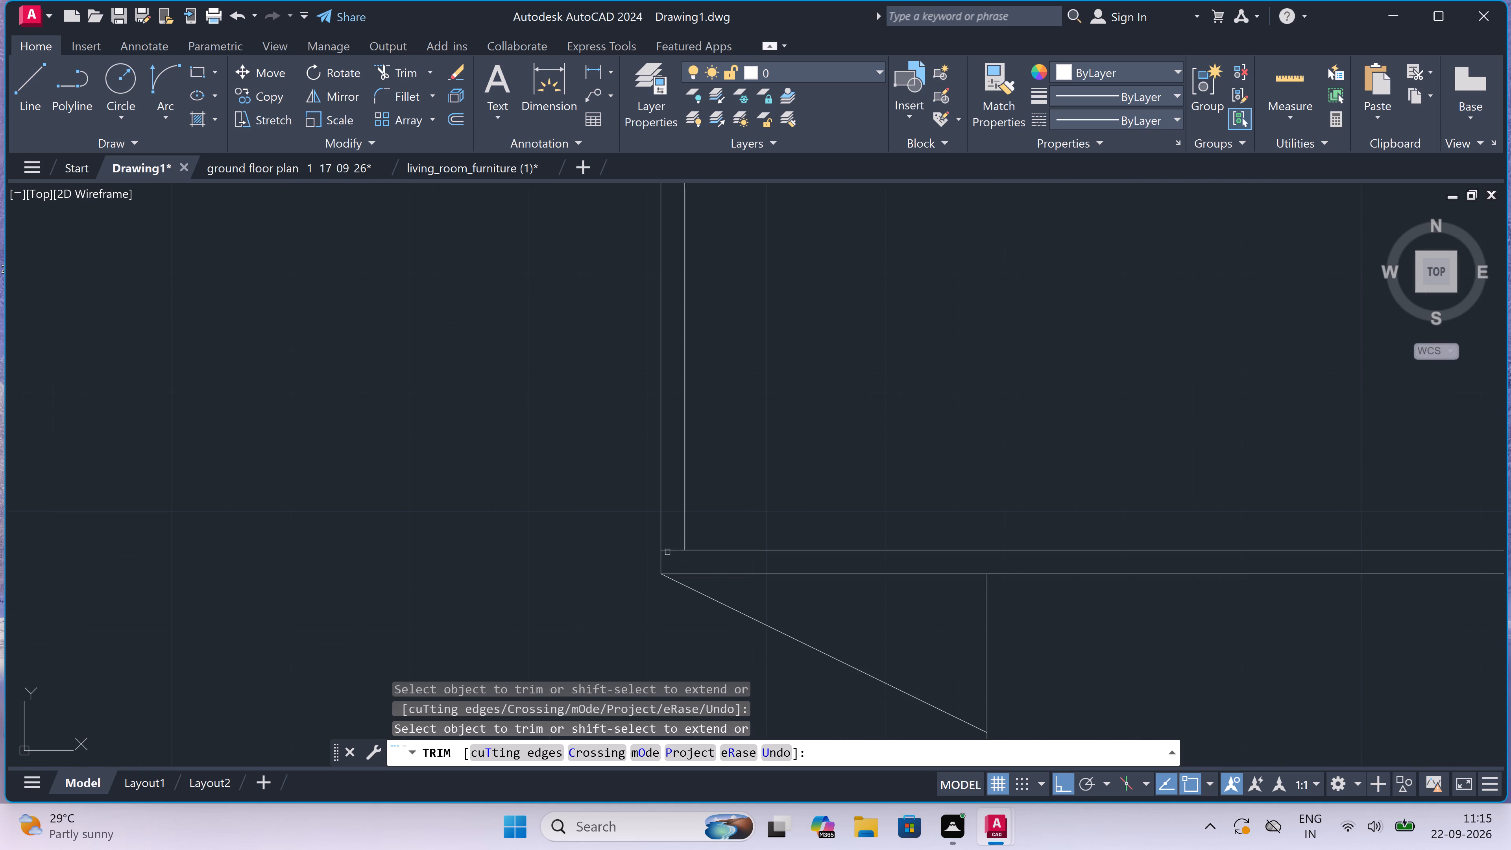
Trim the inner border's overhanging line ends at the lower-right and upper-right corners of the upper roof band.
scroll(669, 549, "down", 7)
scroll(732, 537, "down", 1)
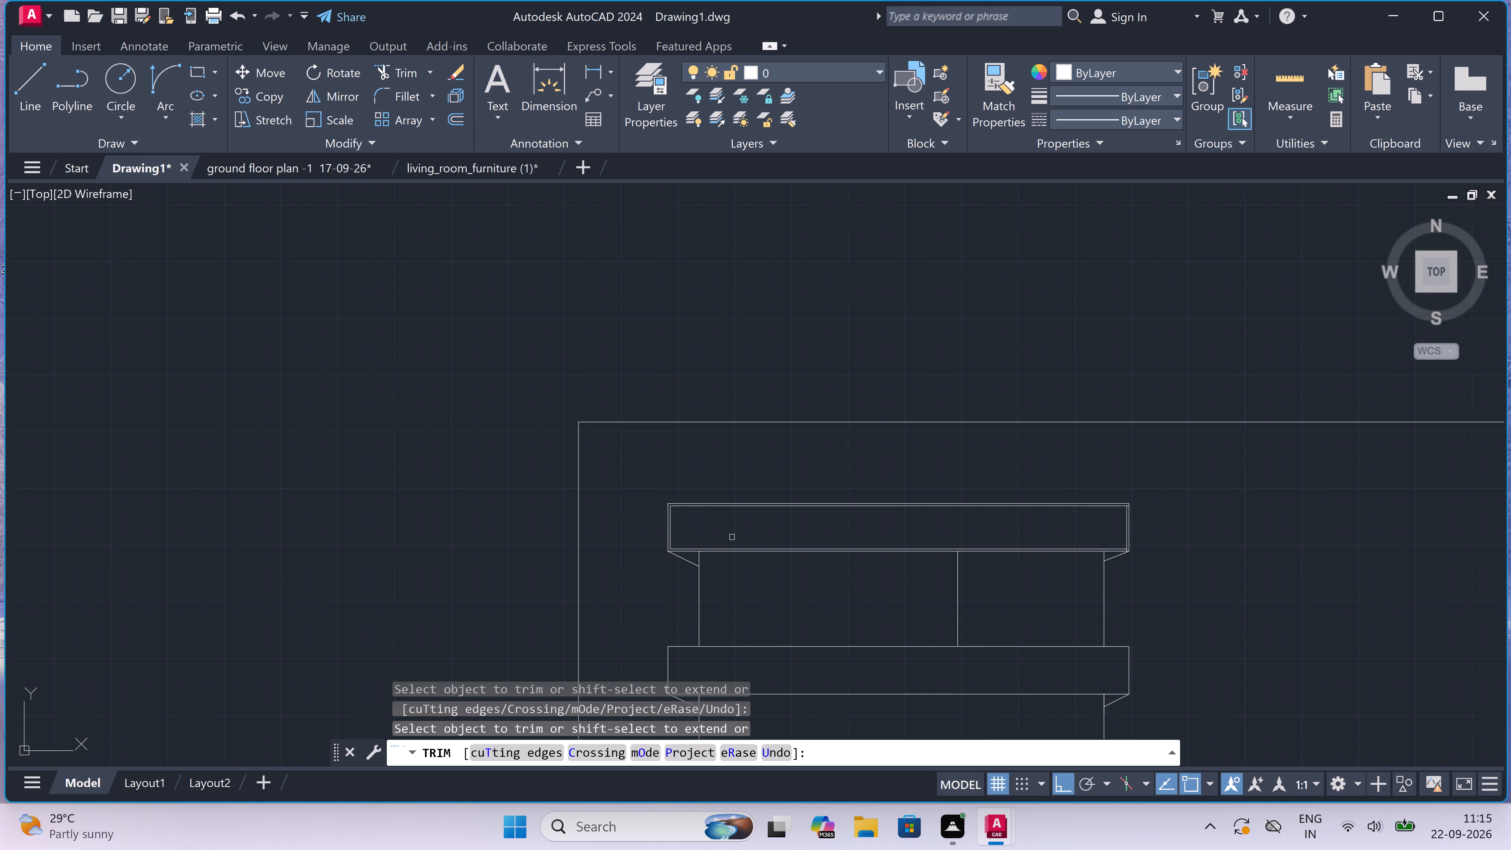
scroll(987, 540, "up", 3)
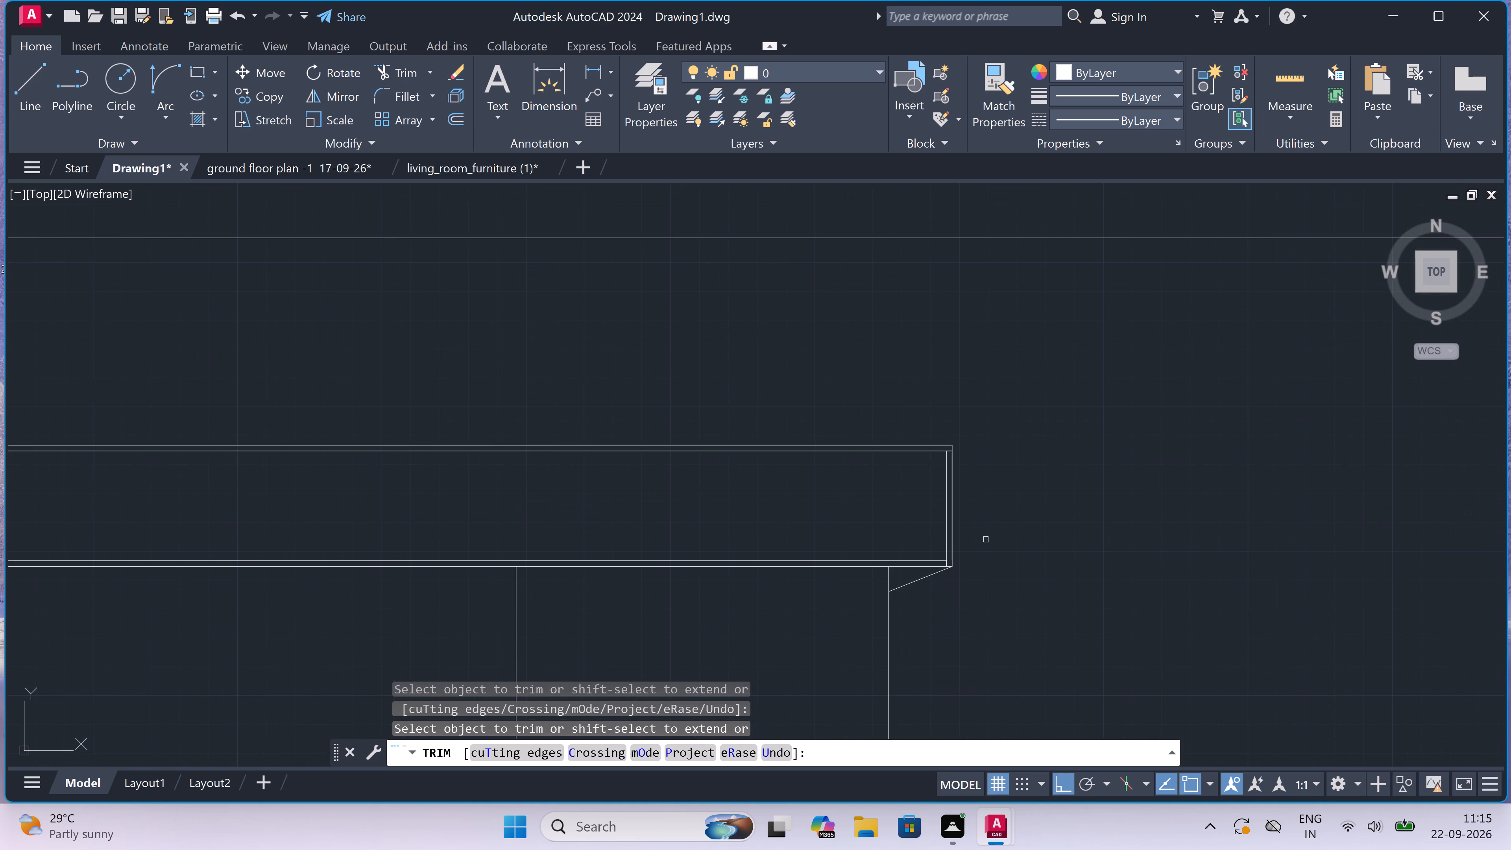
scroll(944, 566, "up", 4)
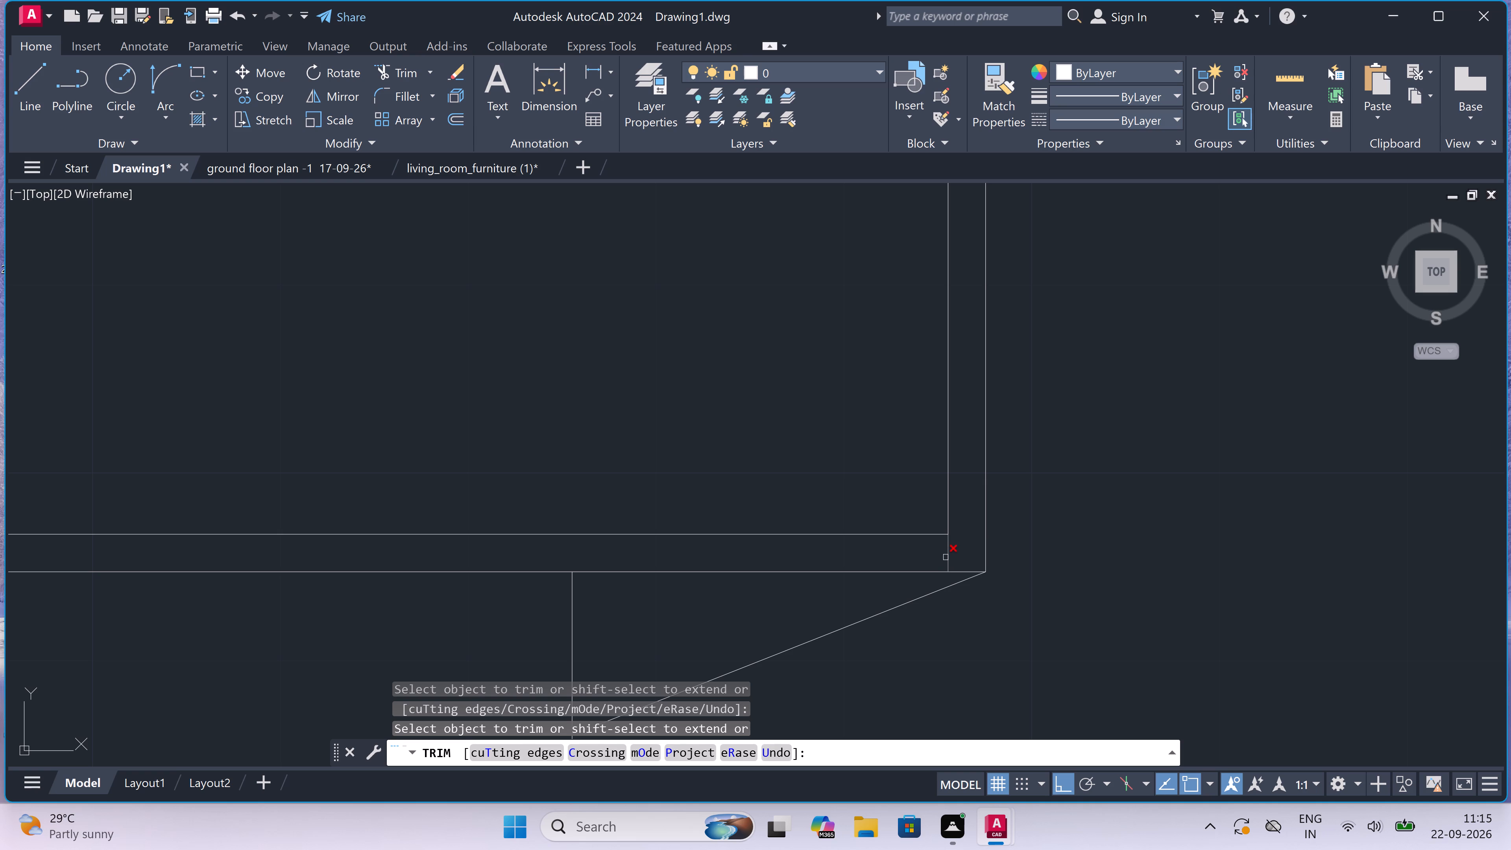
triple_click(946, 555)
scroll(946, 555, "down", 4)
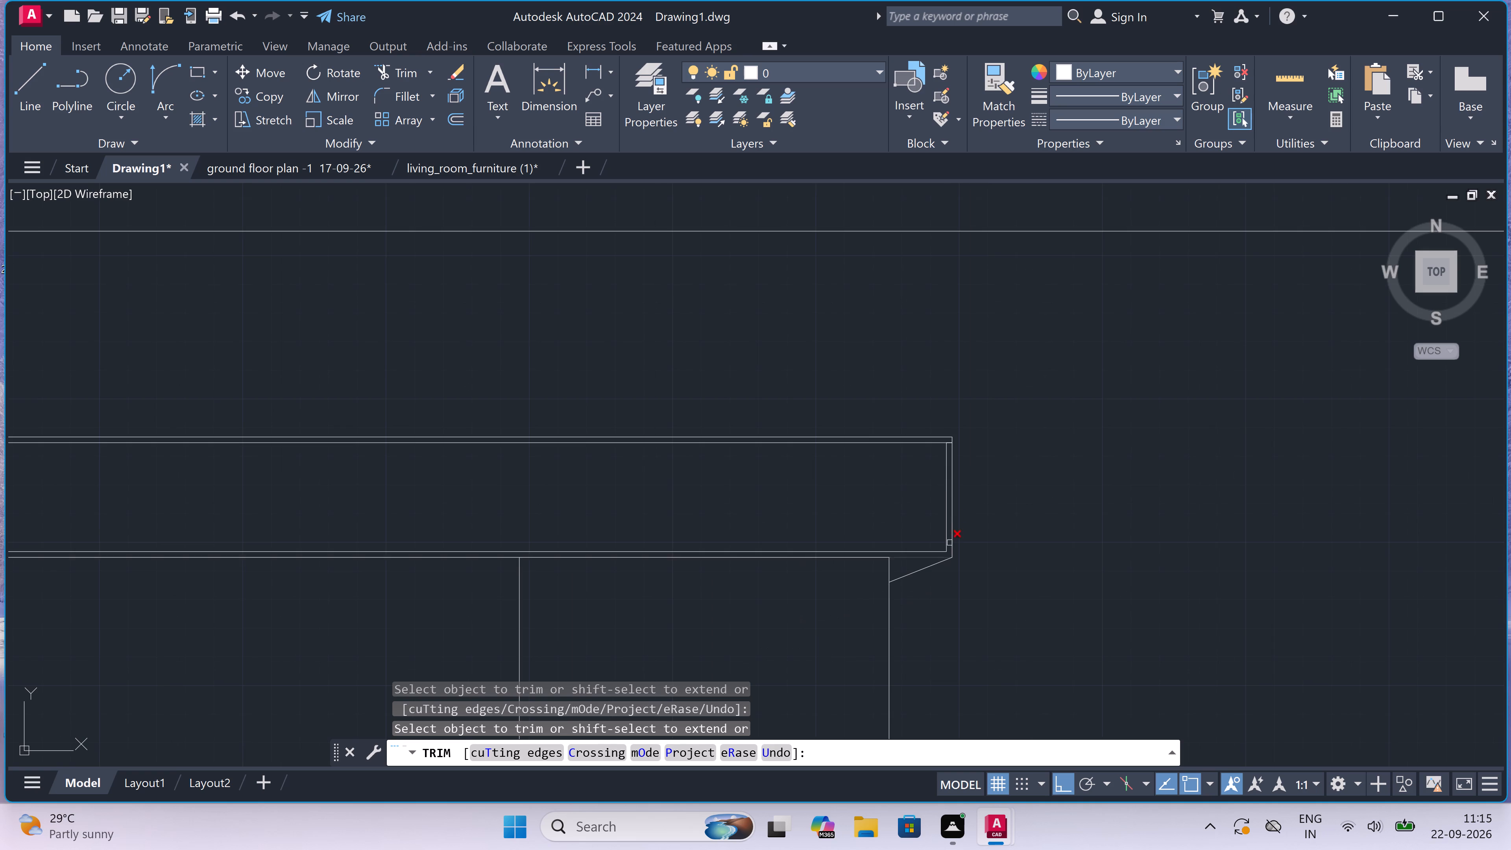
scroll(945, 443, "up", 3)
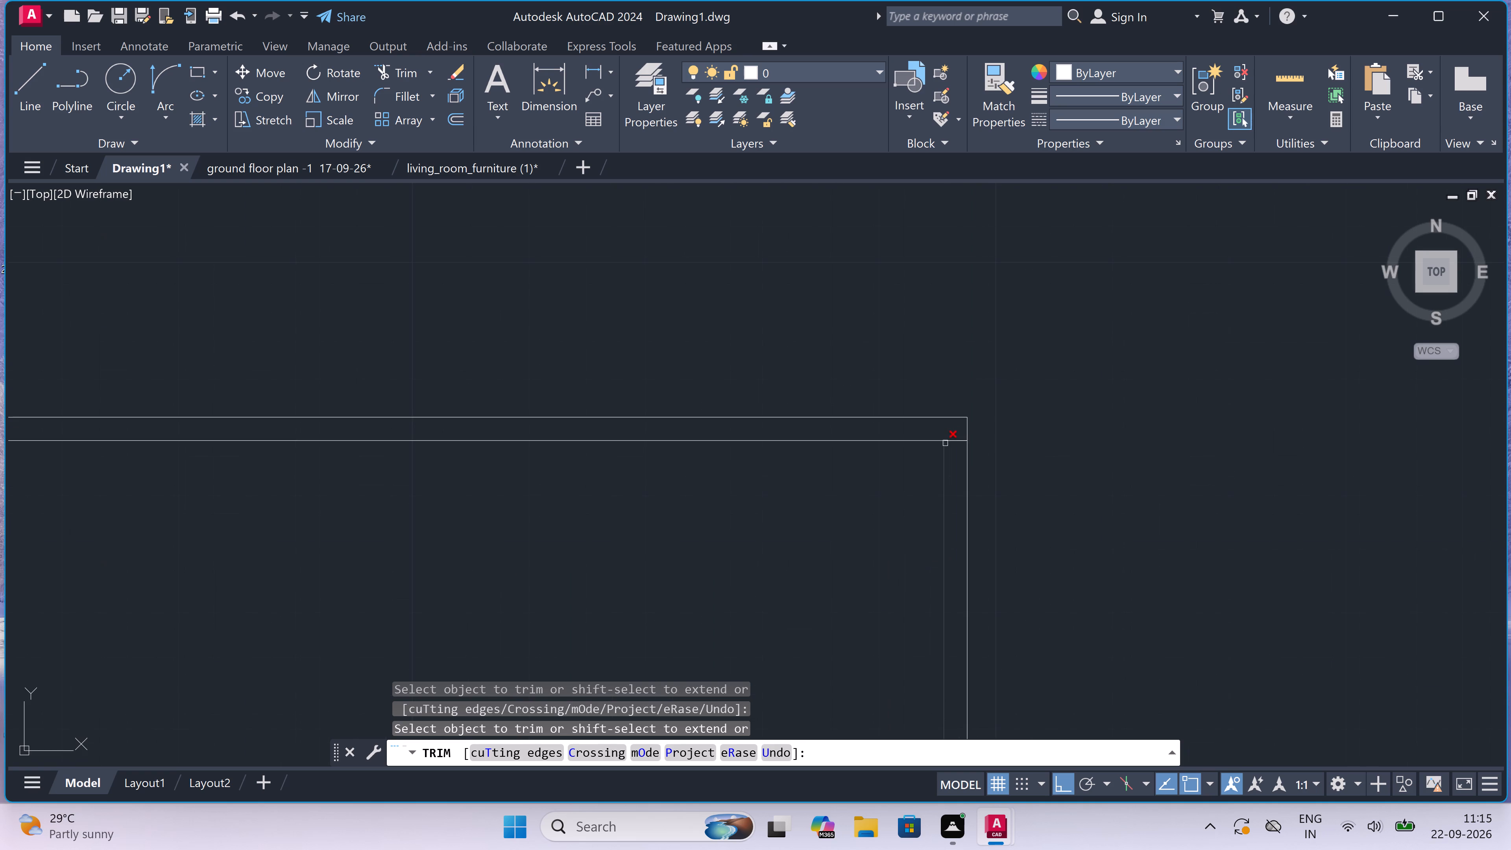
triple_click(954, 438)
scroll(952, 432, "down", 6)
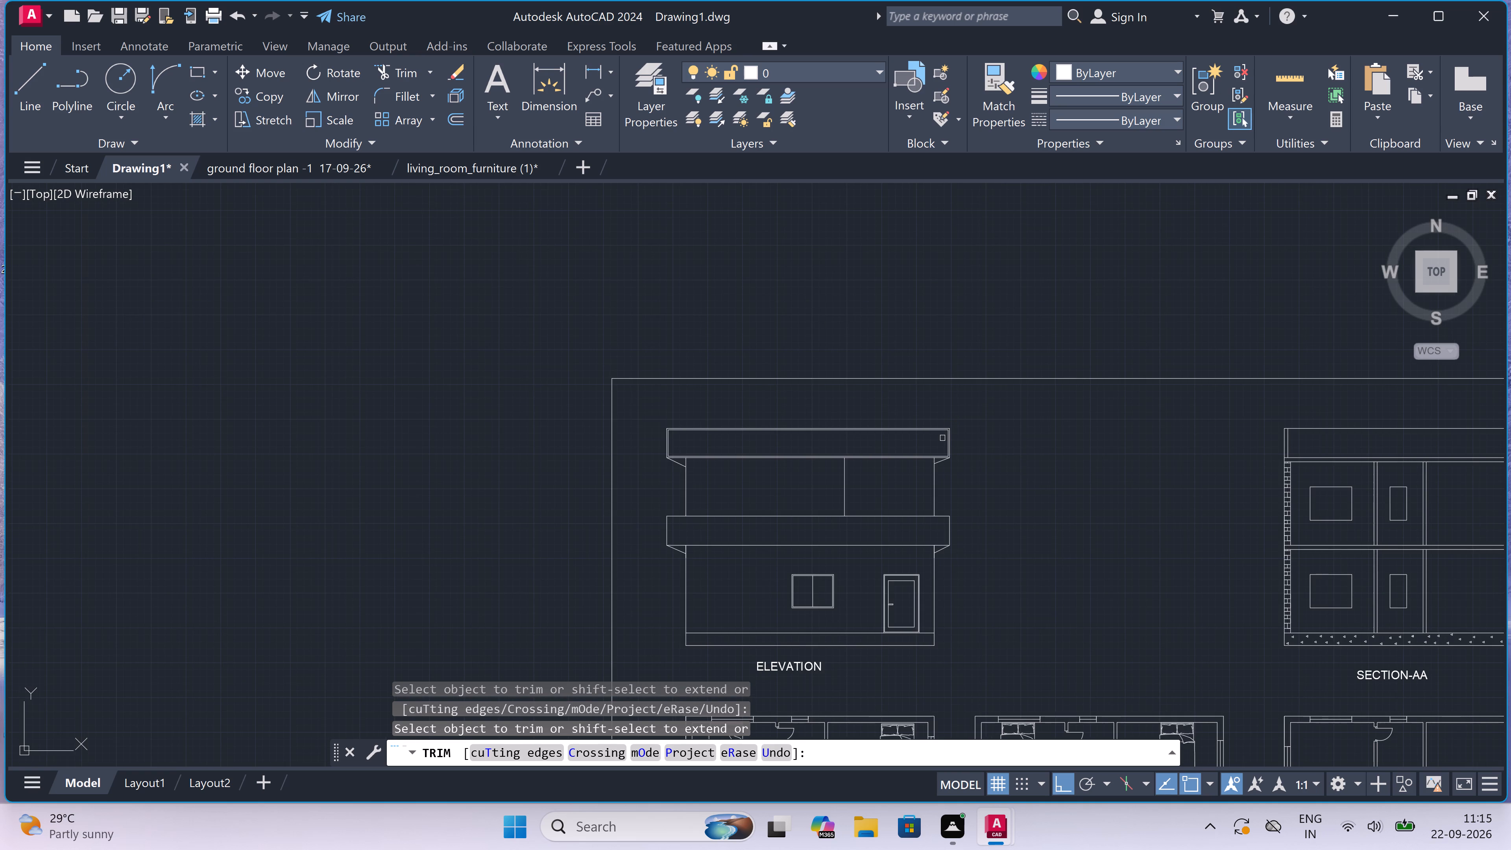
key("Escape")
Draw a line from the lower roof band's top-right corner 2" down, continuing horizontally across to the band's left edge.
scroll(921, 511, "up", 3)
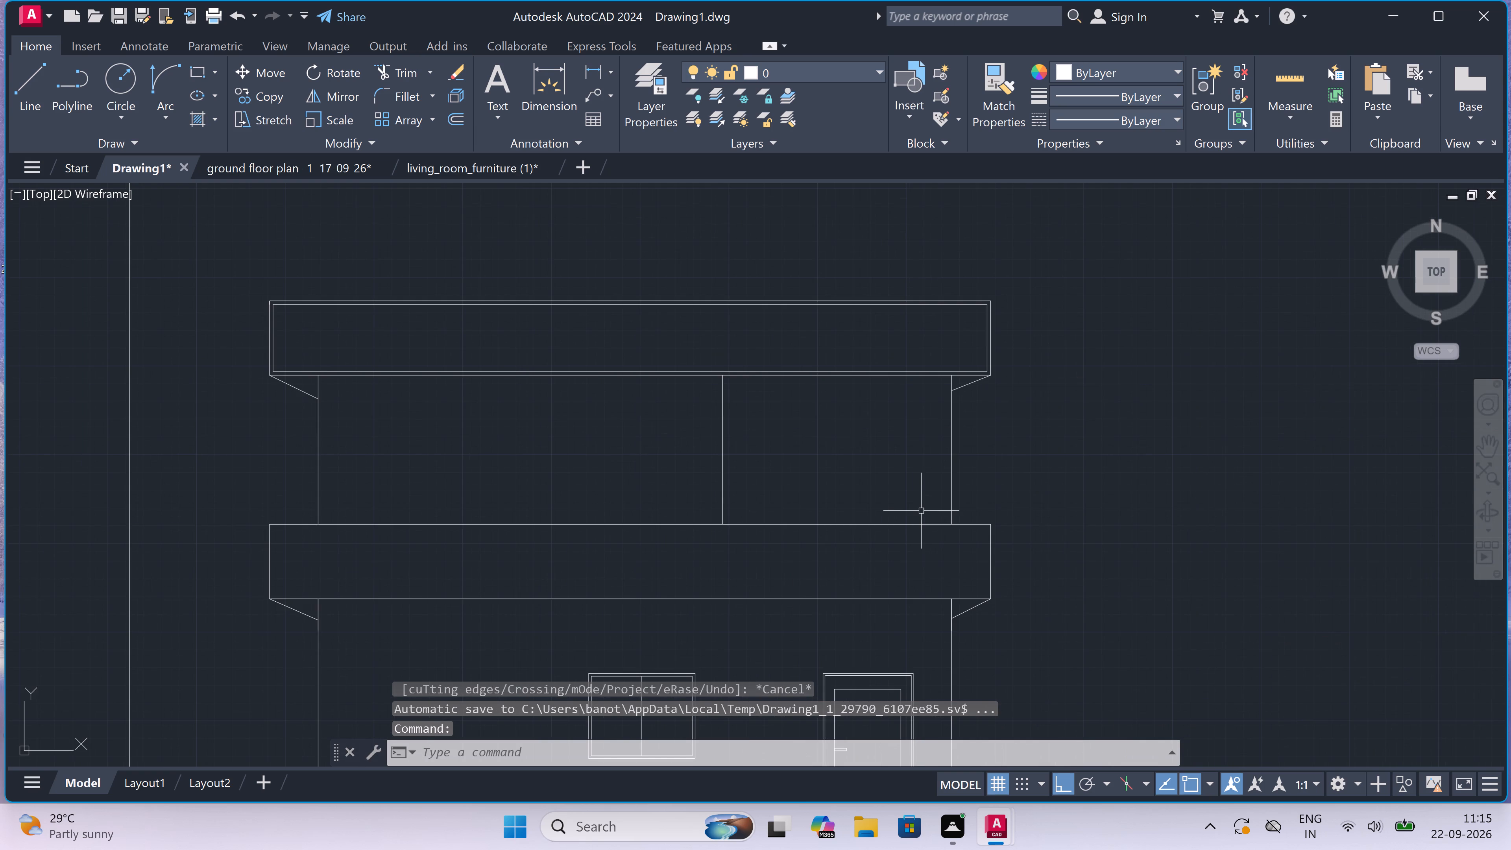
key("l")
key("space")
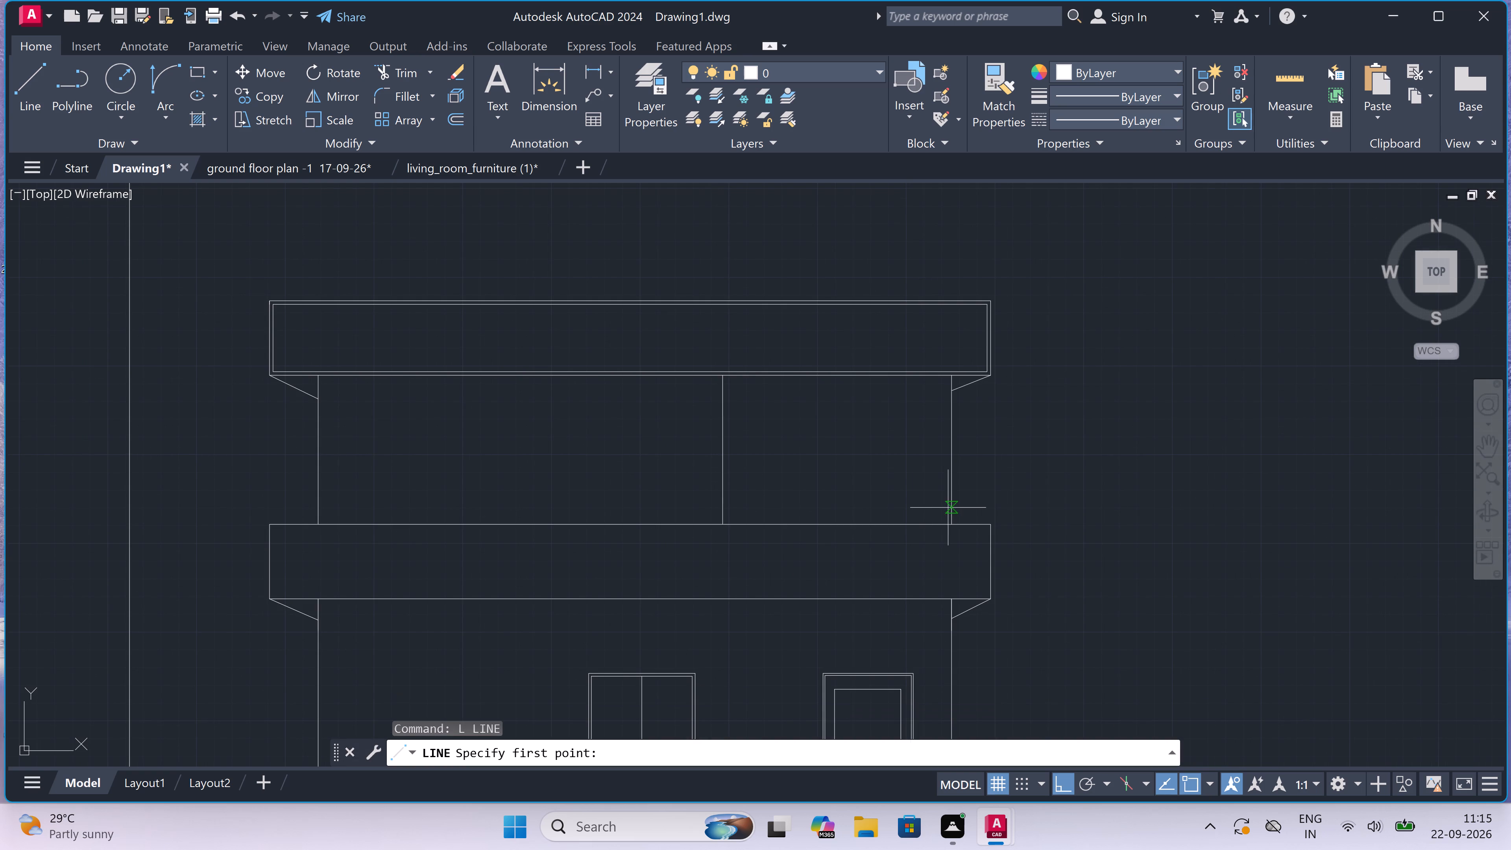
scroll(949, 508, "up", 2)
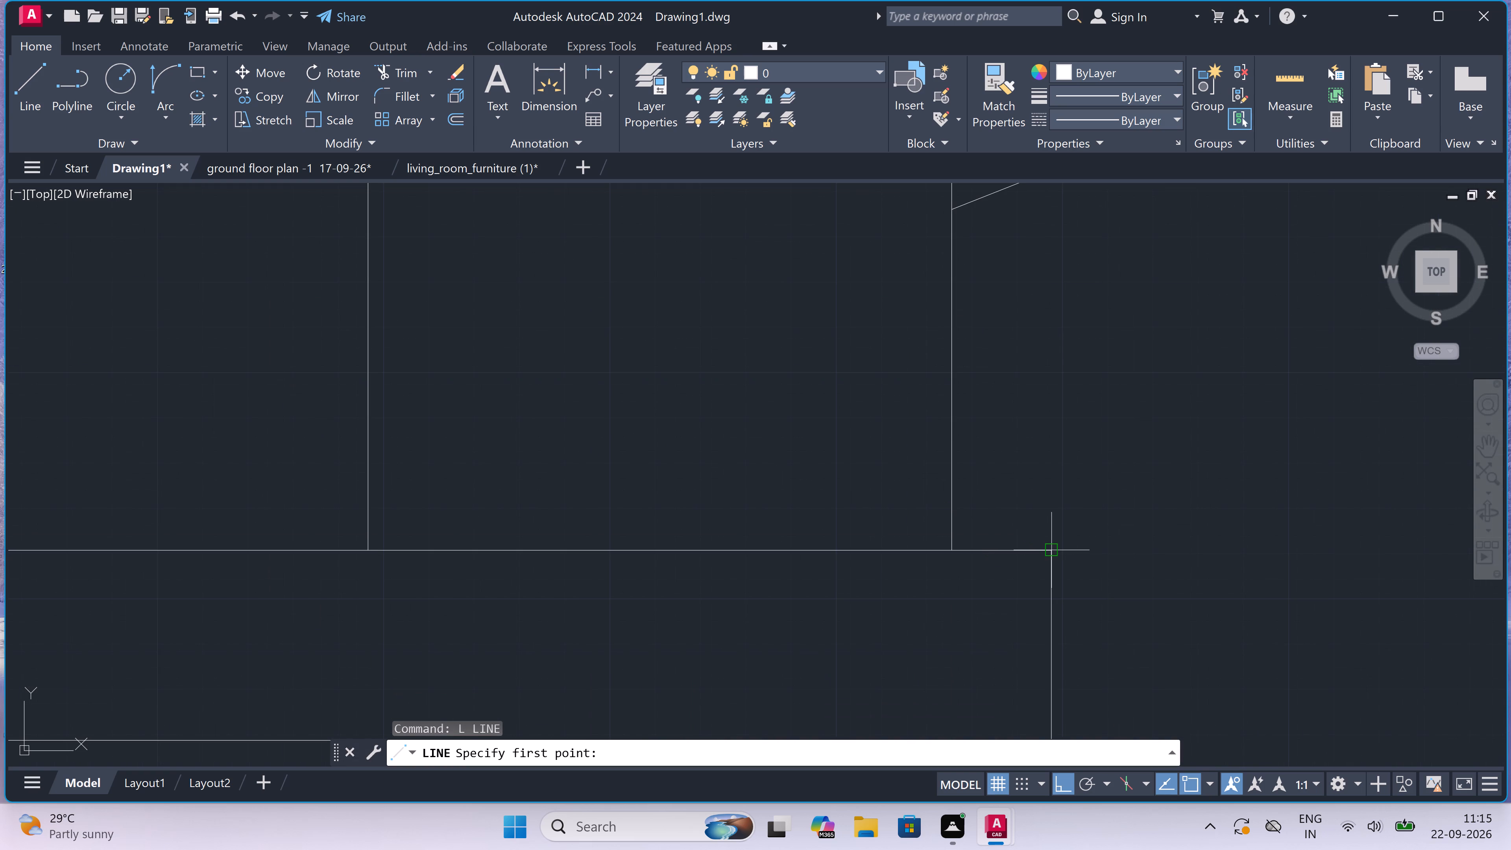
left_click(1049, 551)
type("2\"")
key("space")
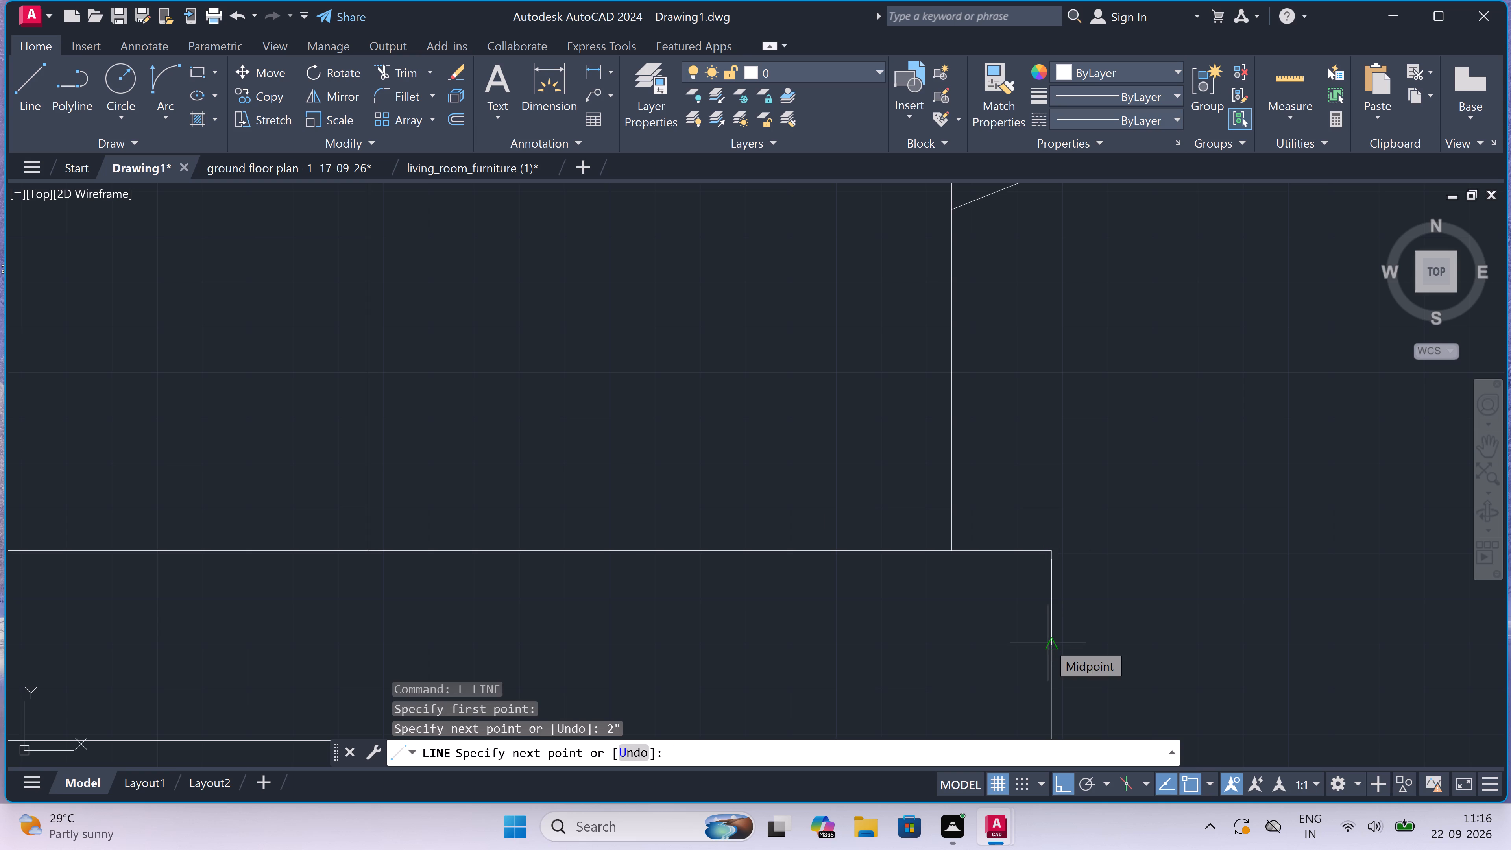
scroll(536, 460, "down", 5)
scroll(320, 449, "up", 4)
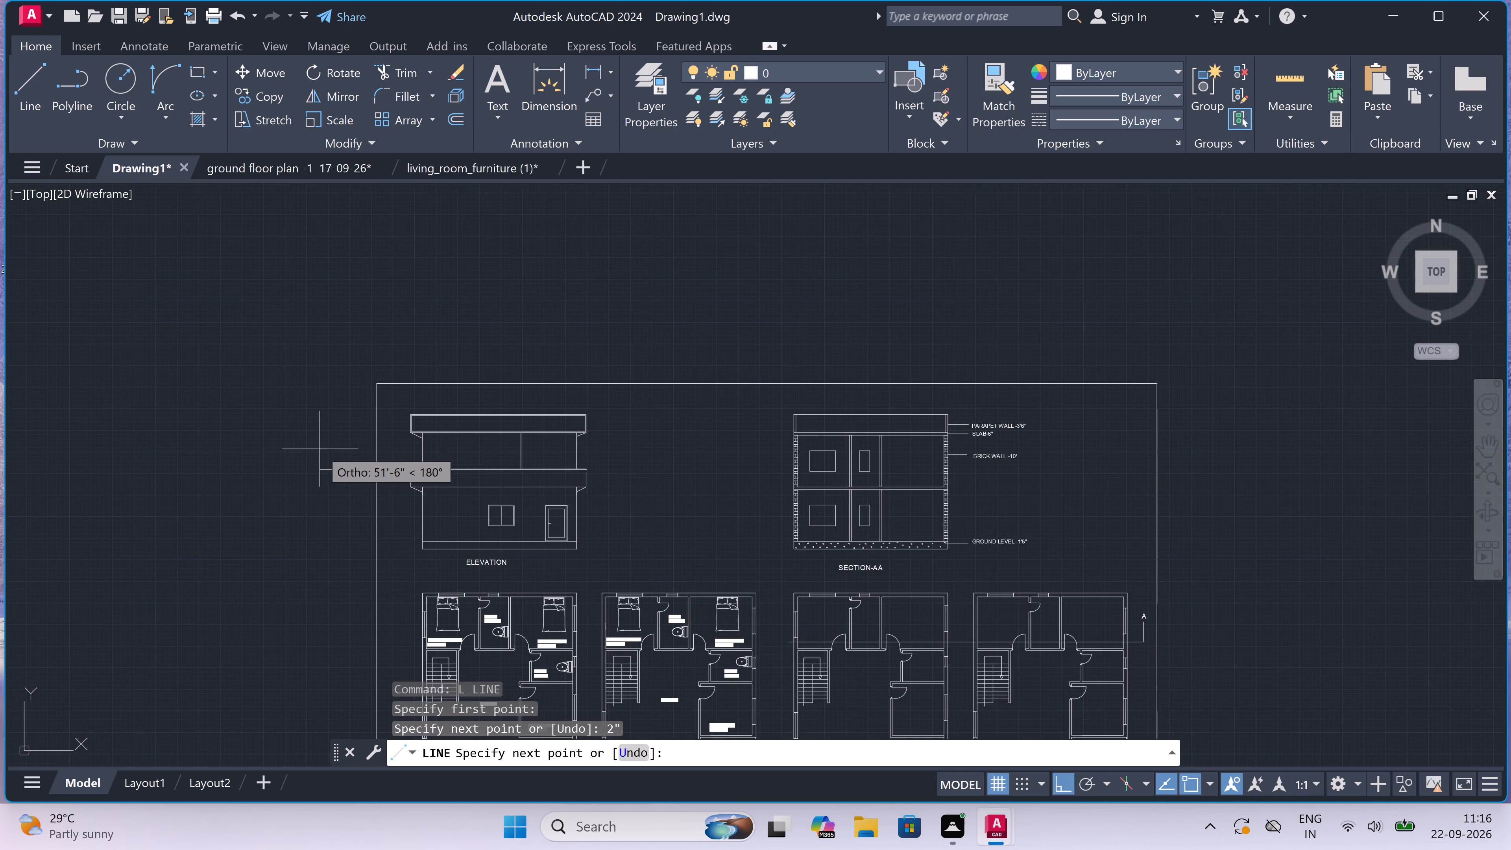
scroll(737, 524, "up", 3)
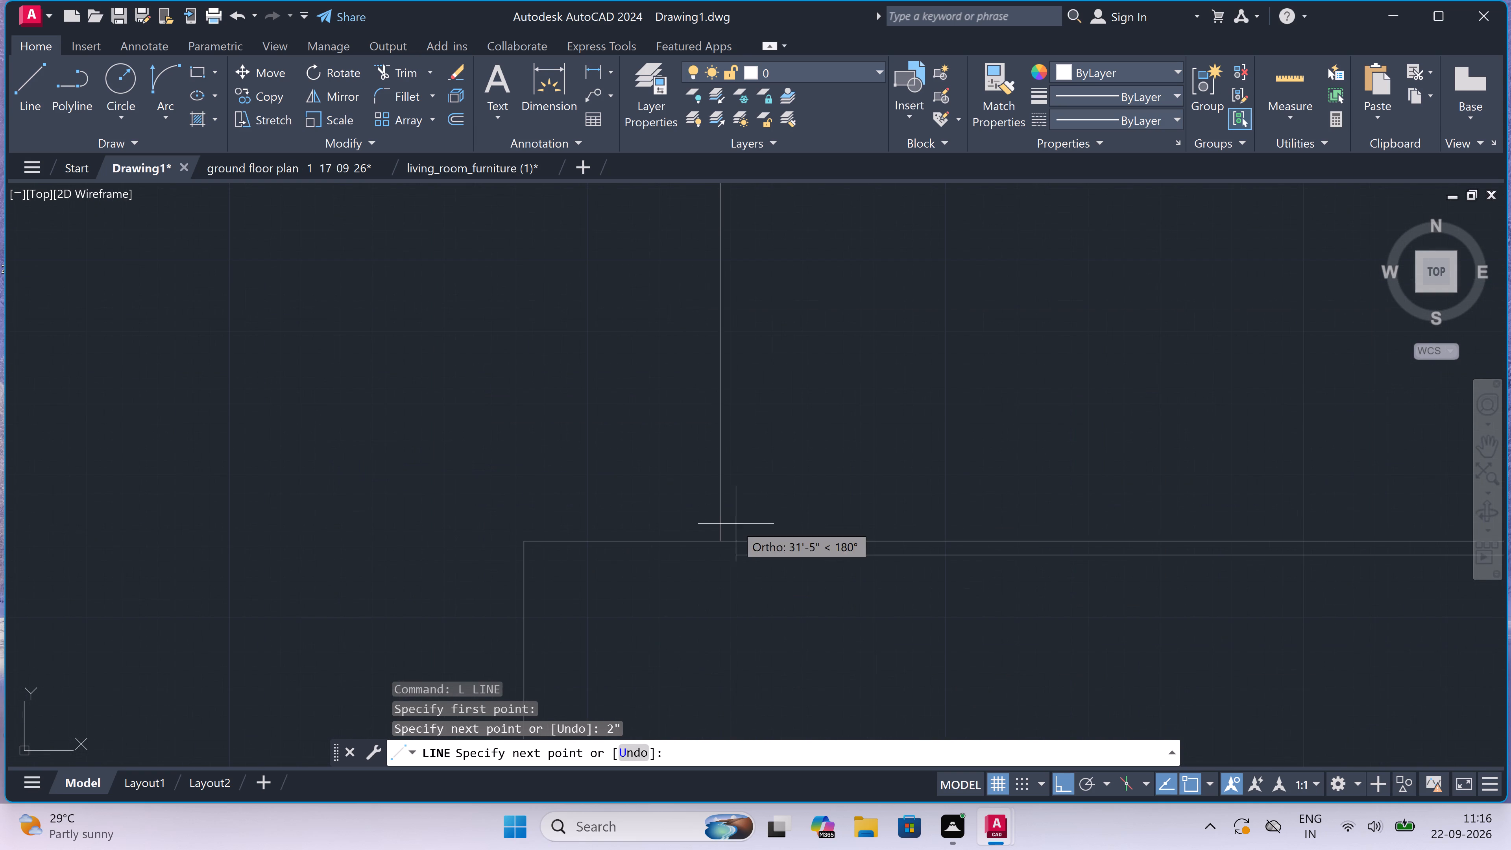
scroll(519, 548, "down", 1)
scroll(515, 560, "up", 1)
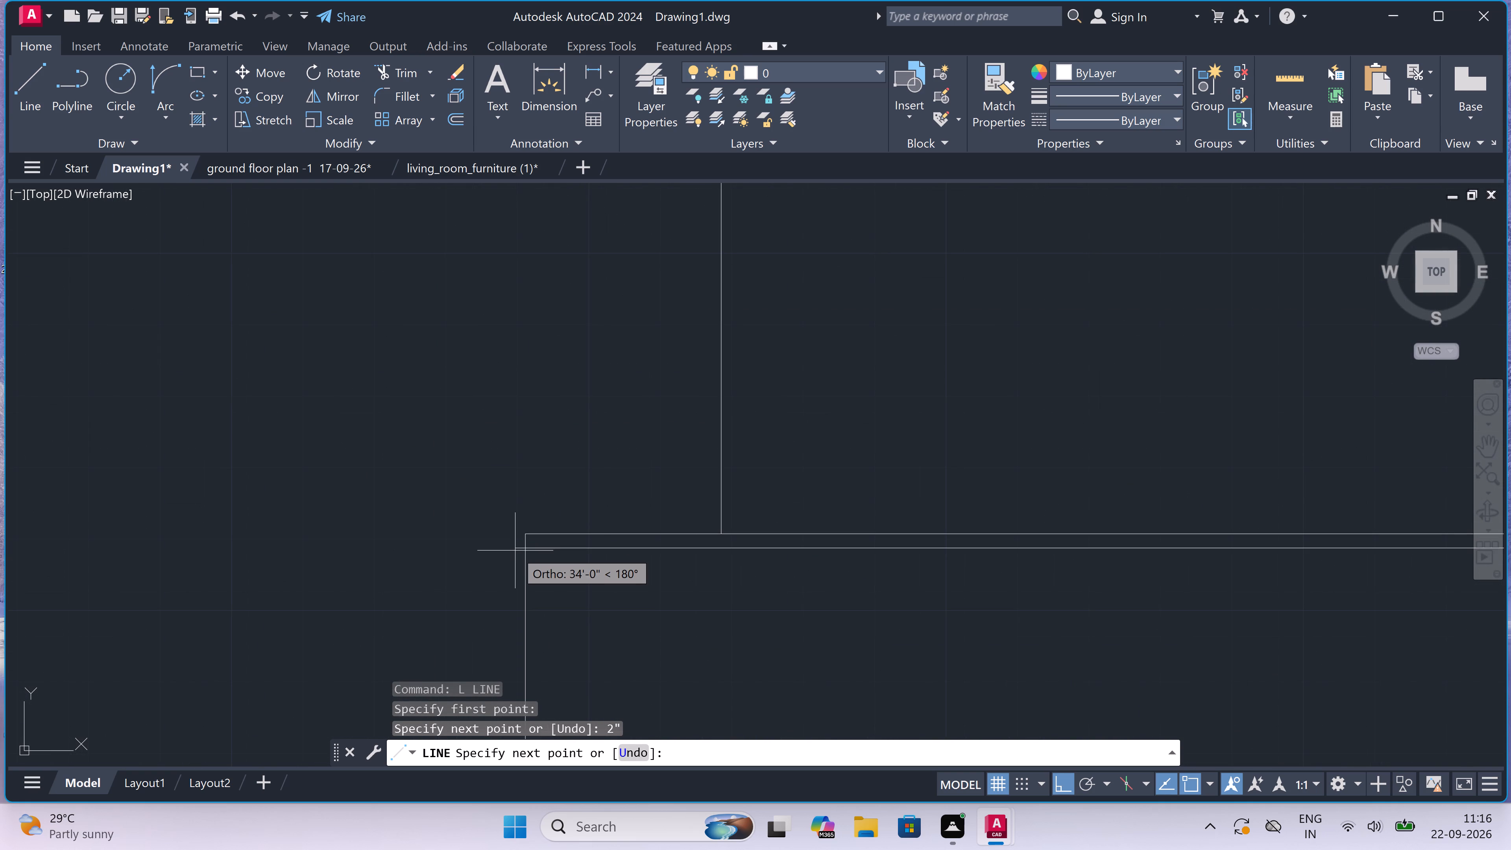
left_click(523, 548)
Continue the line 2" inward from the lower band's left edge and vertically down to its bottom edge.
key("2")
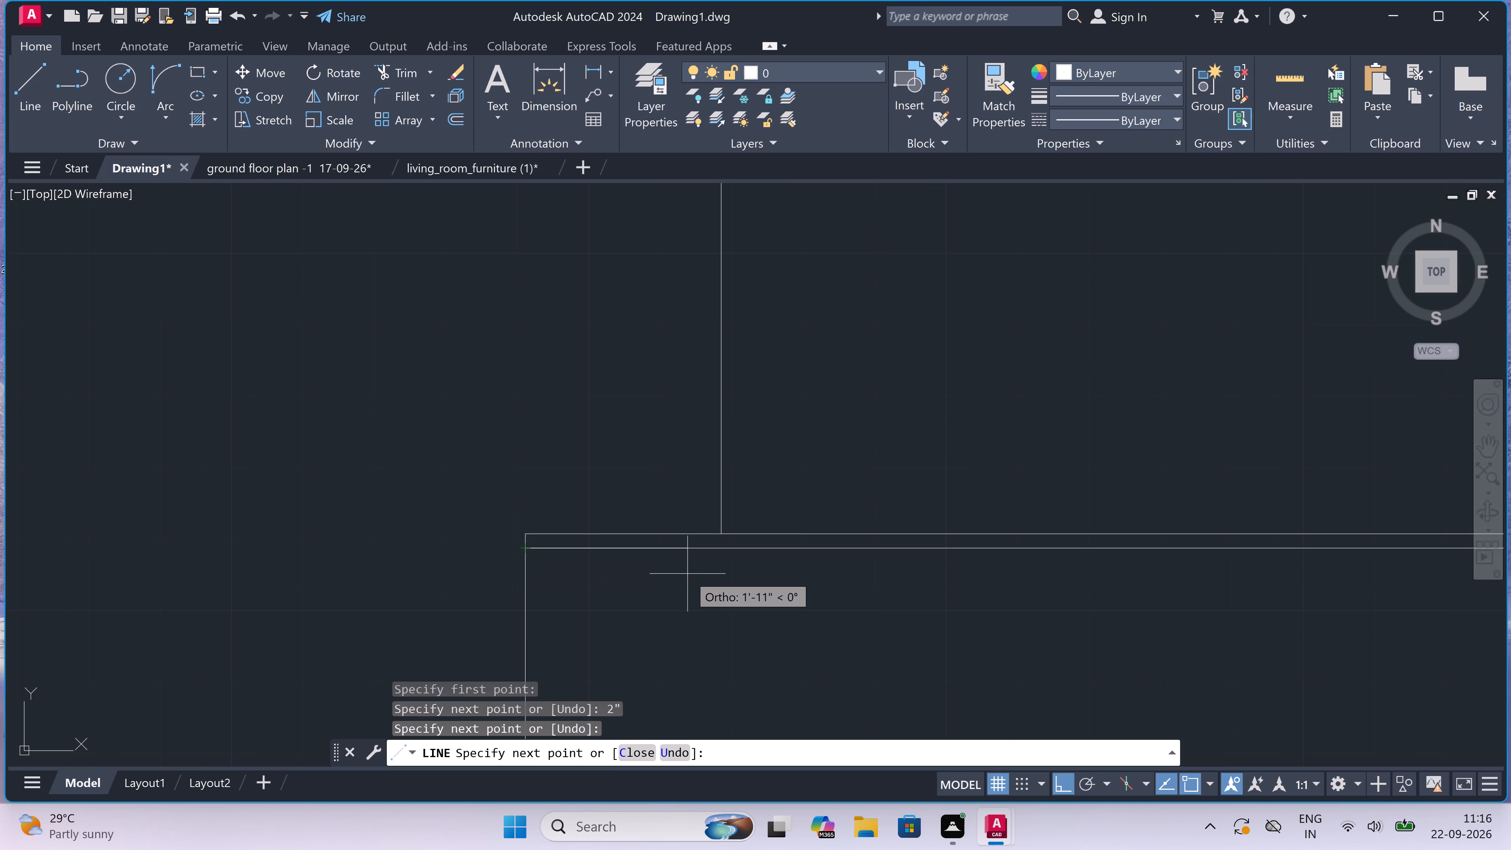
type("\"")
key("space")
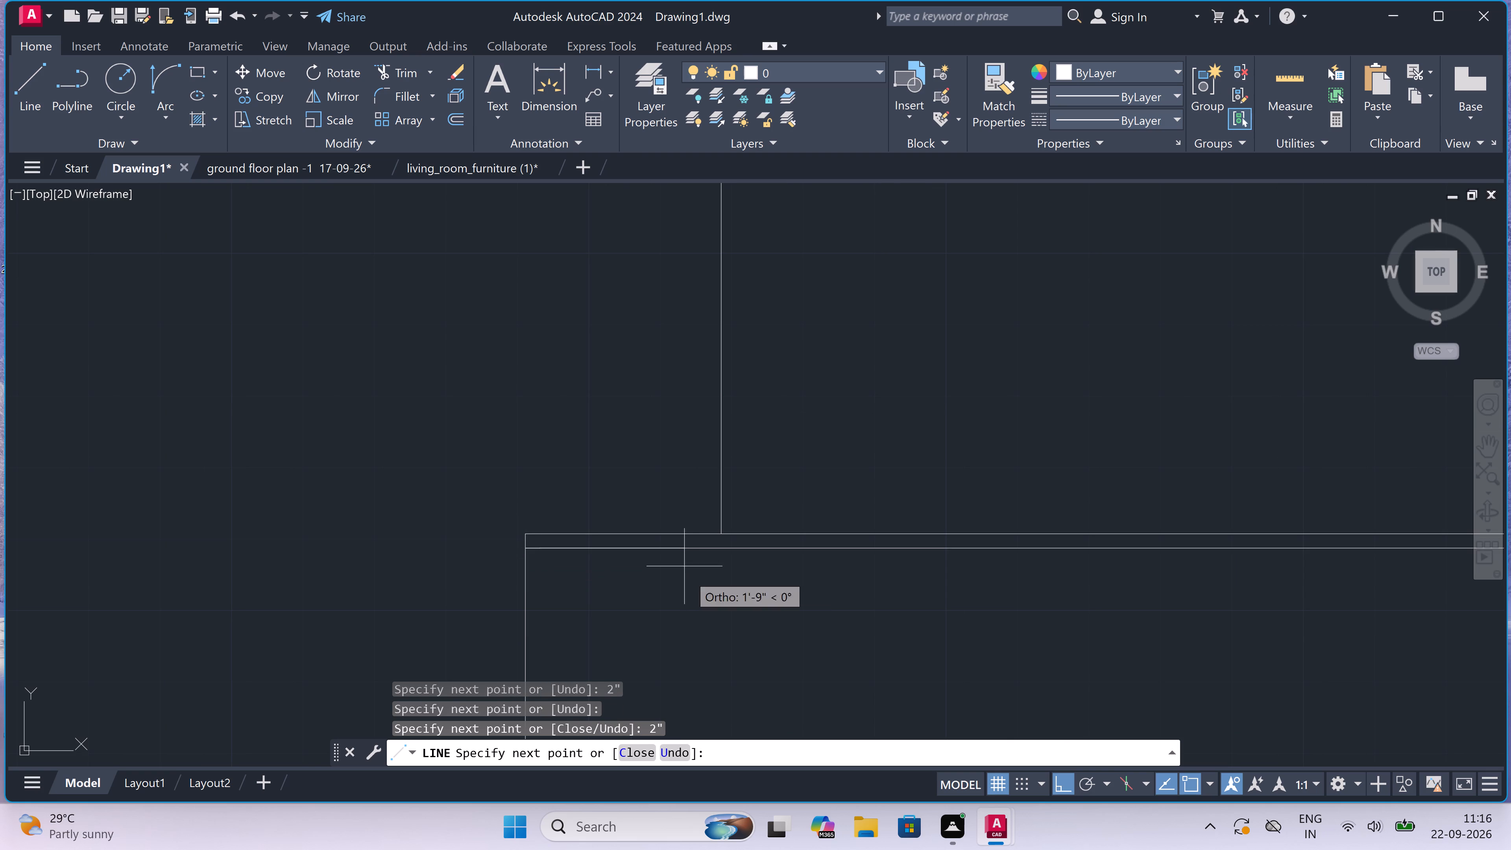
scroll(687, 558, "down", 4)
scroll(656, 616, "up", 4)
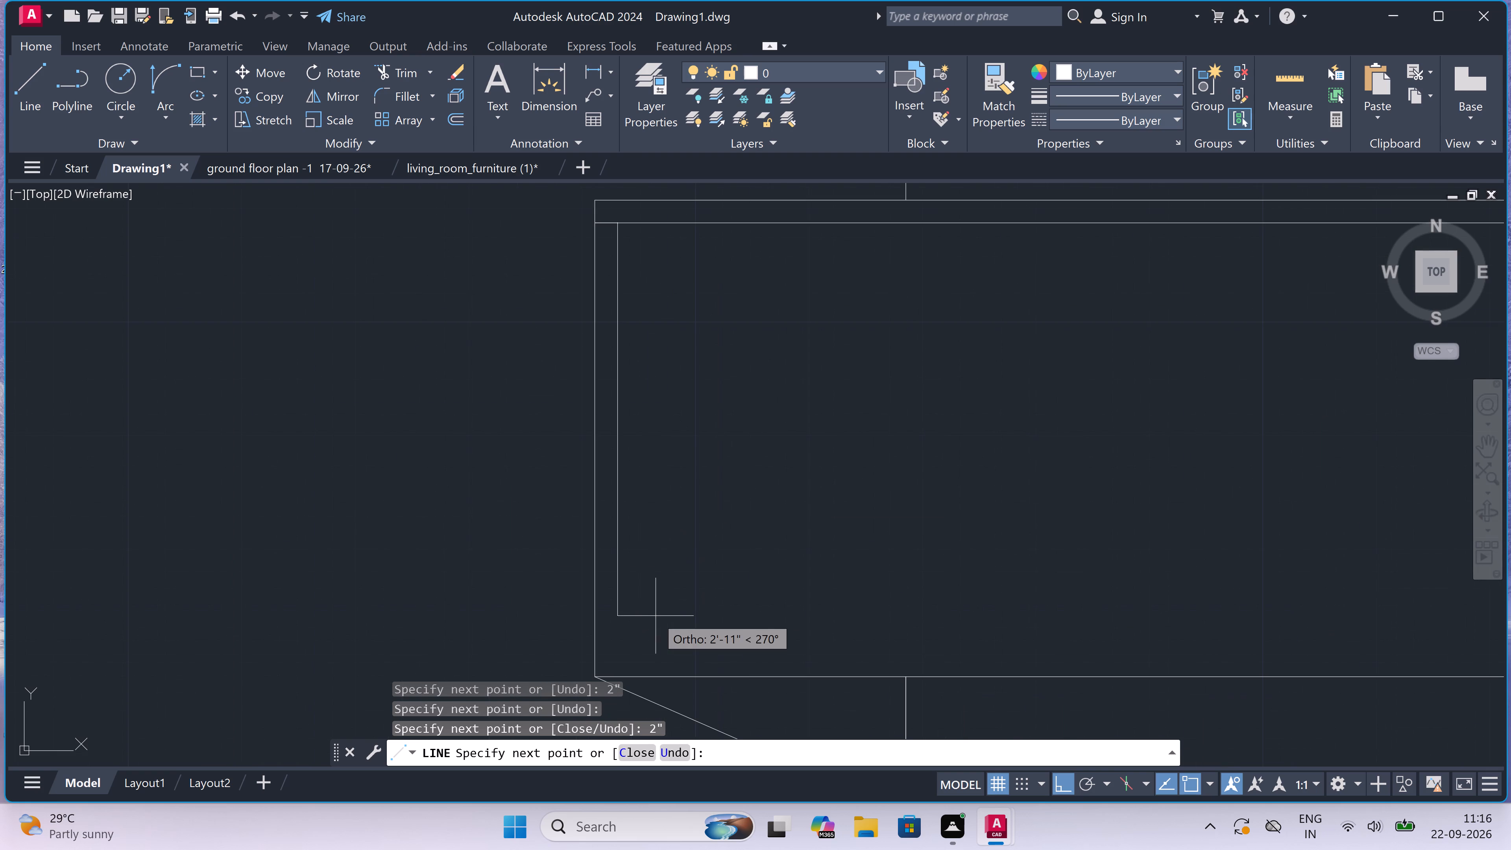
scroll(630, 638, "down", 3)
scroll(621, 659, "up", 2)
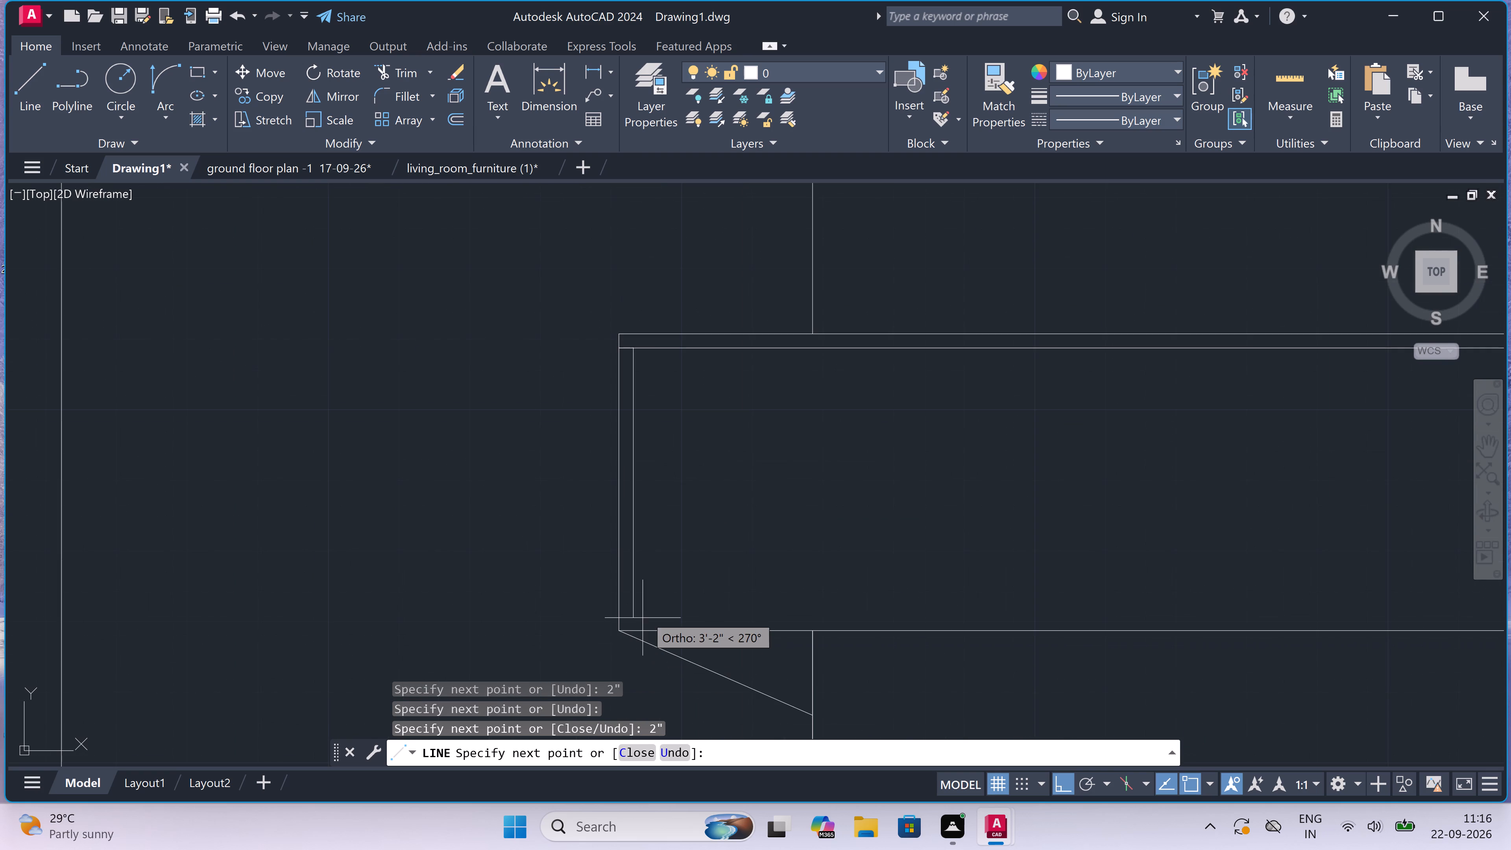
left_click(633, 627)
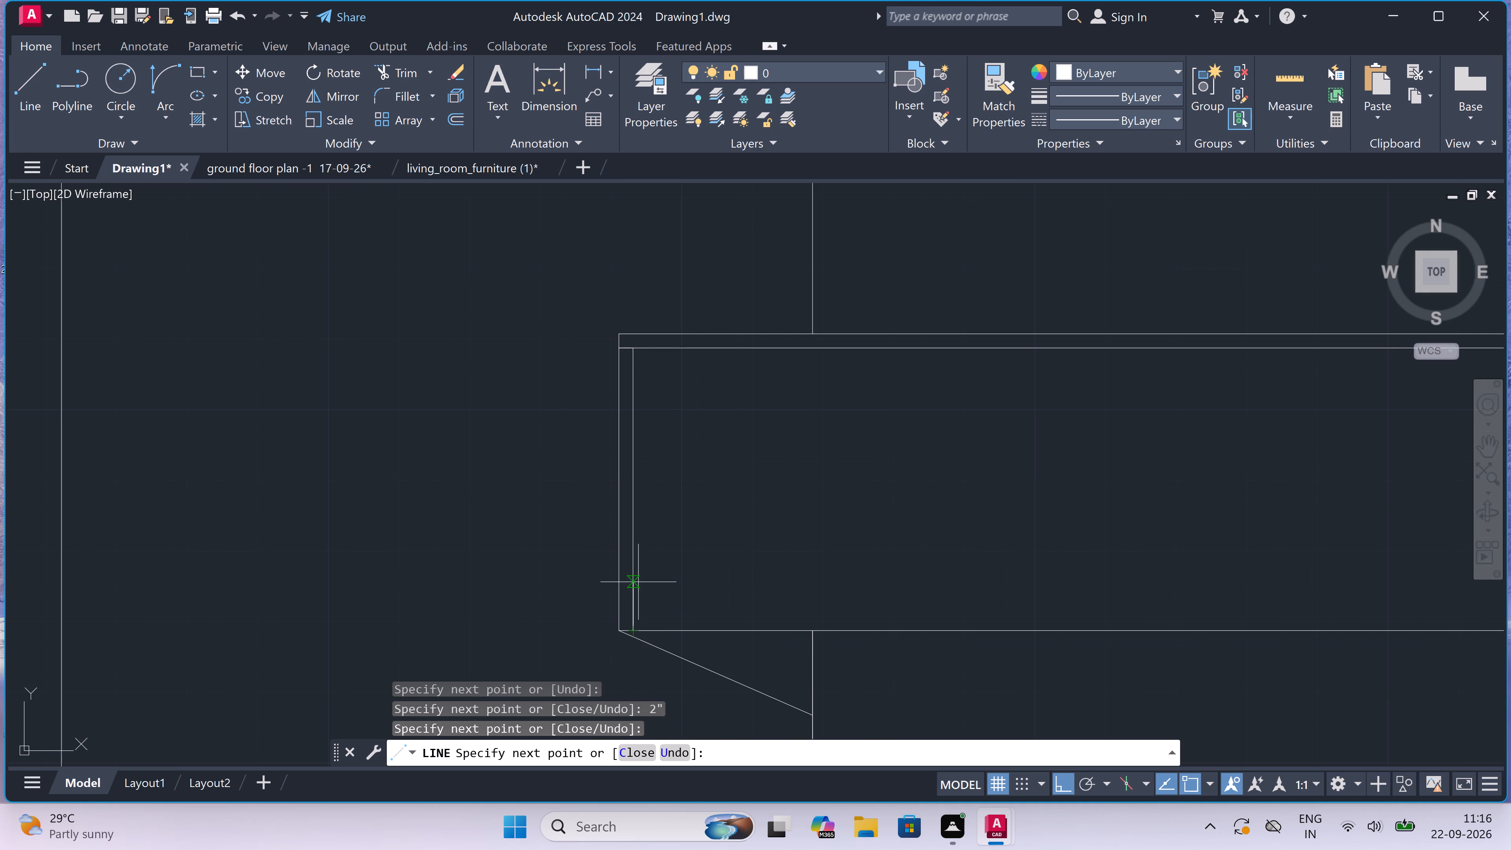
Continue the line 2" up from the lower band's bottom edge and horizontally across to its right edge.
type("2\"")
key("space")
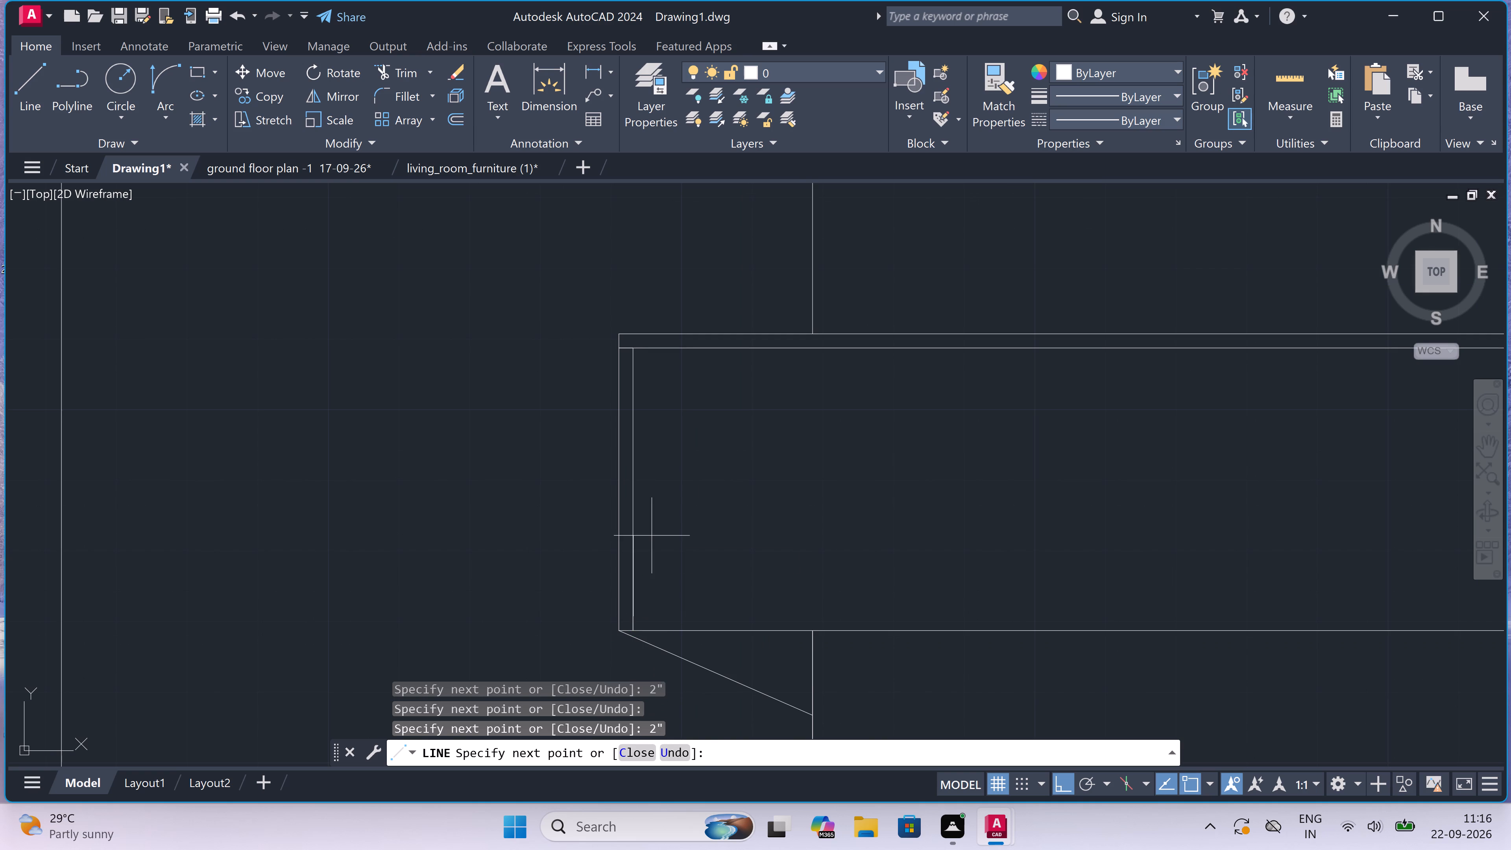
scroll(807, 556, "down", 5)
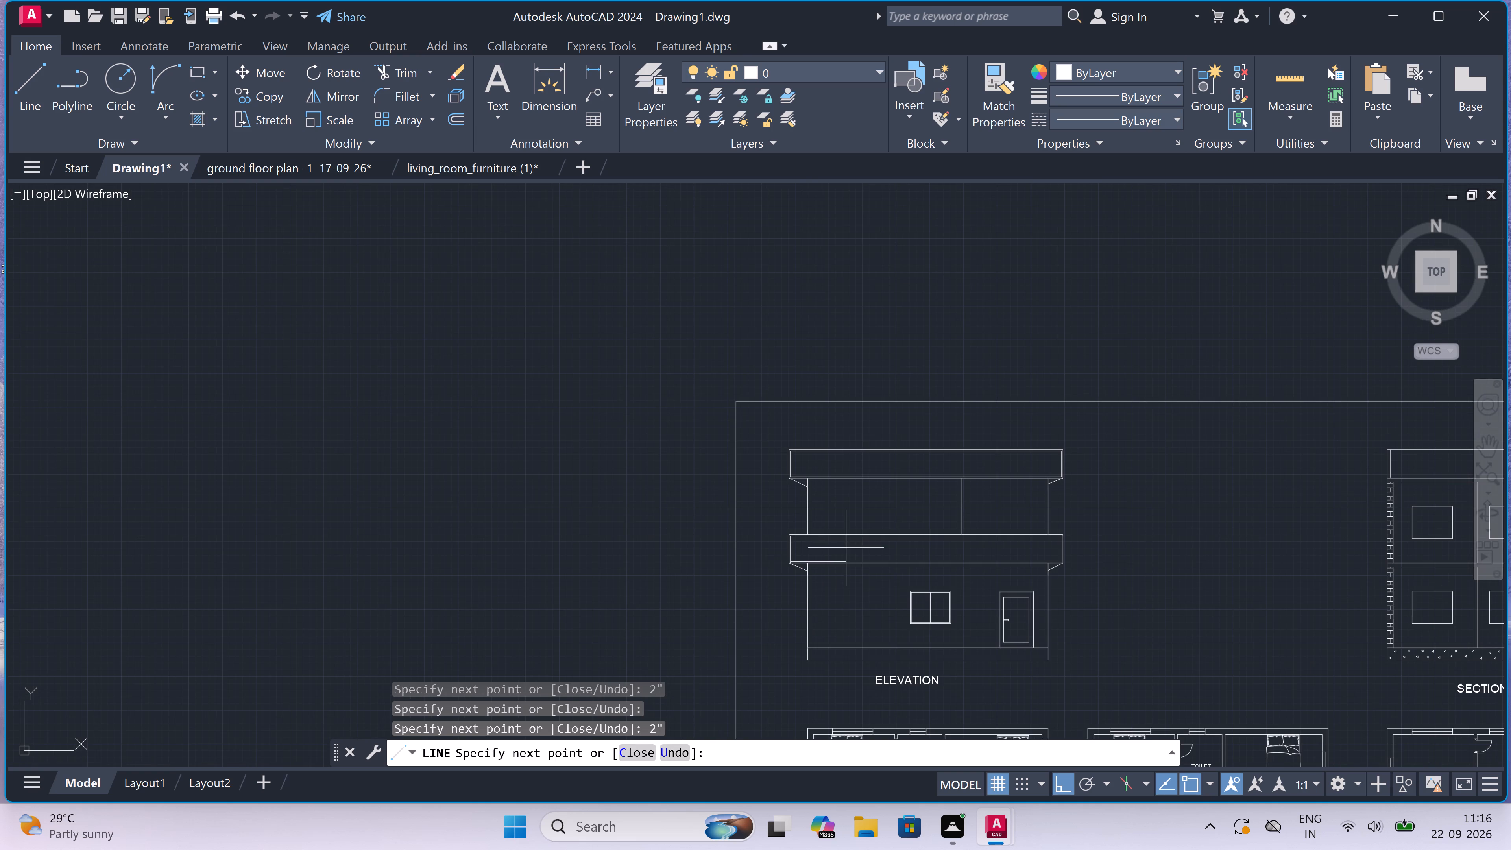
scroll(1097, 555, "up", 3)
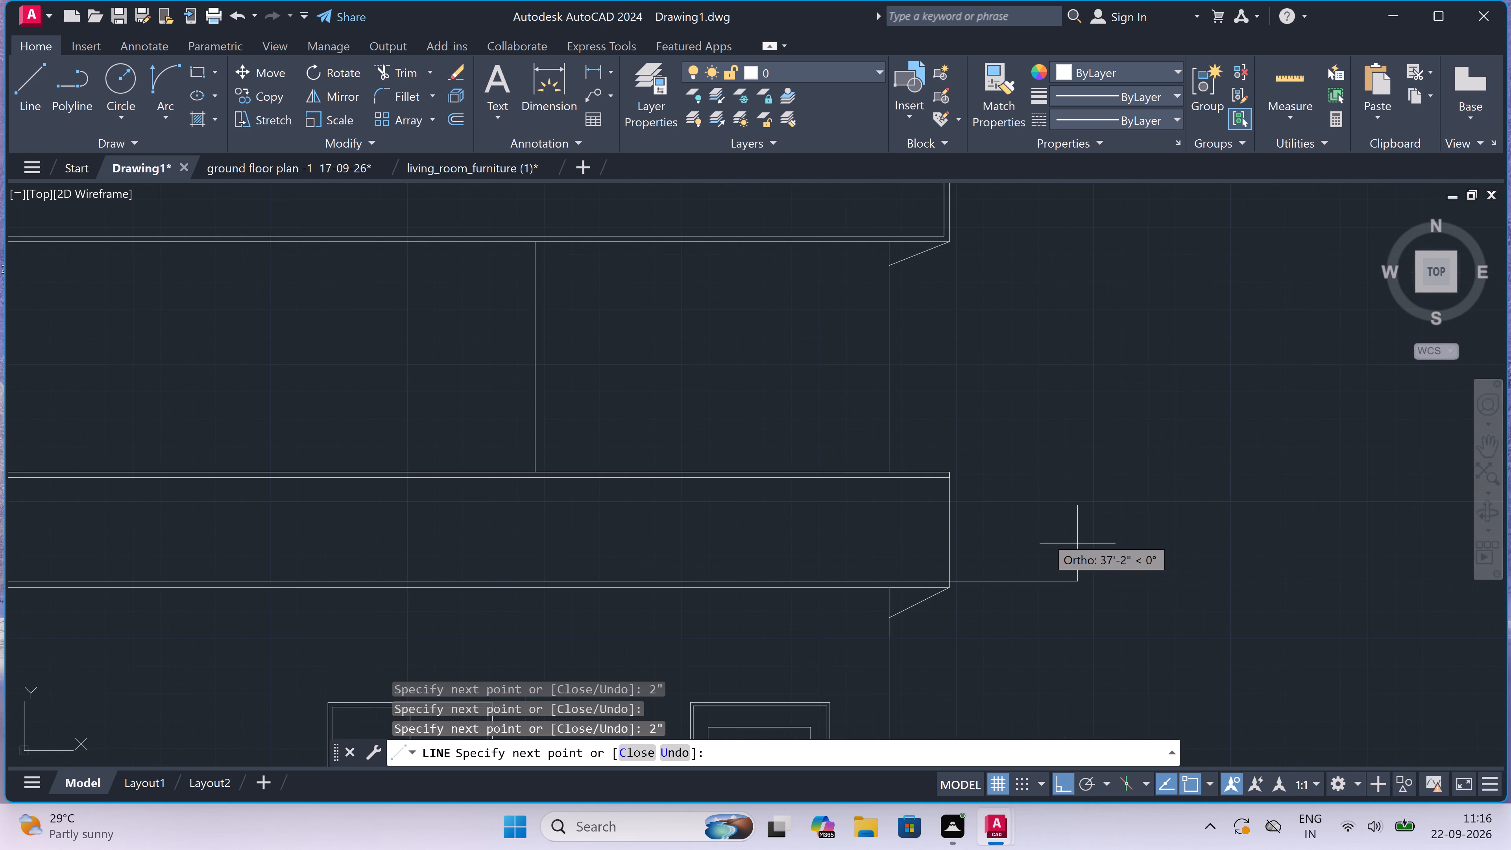
scroll(944, 584, "up", 4)
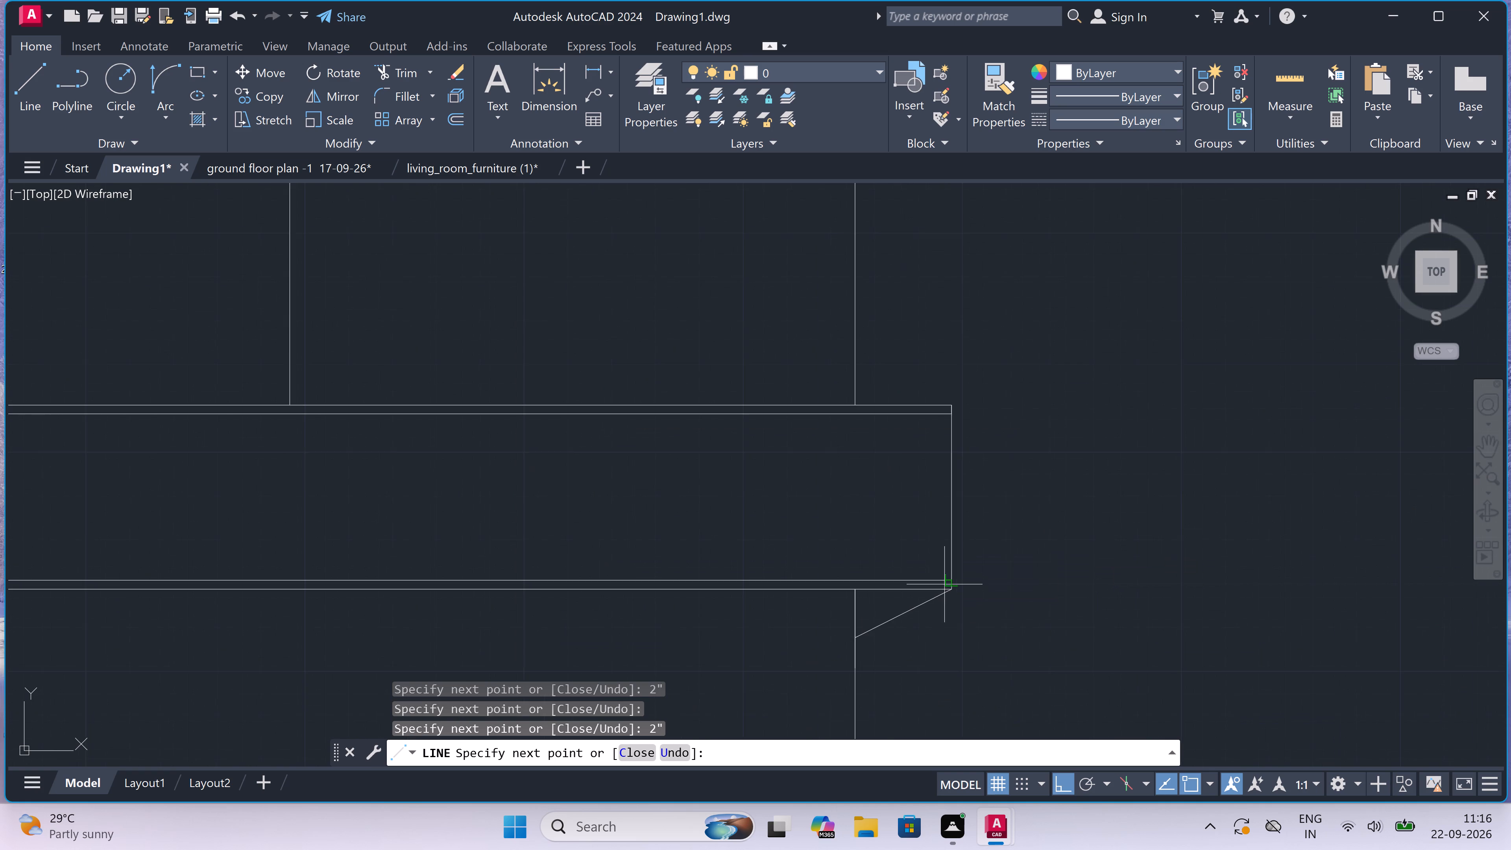
left_click(964, 569)
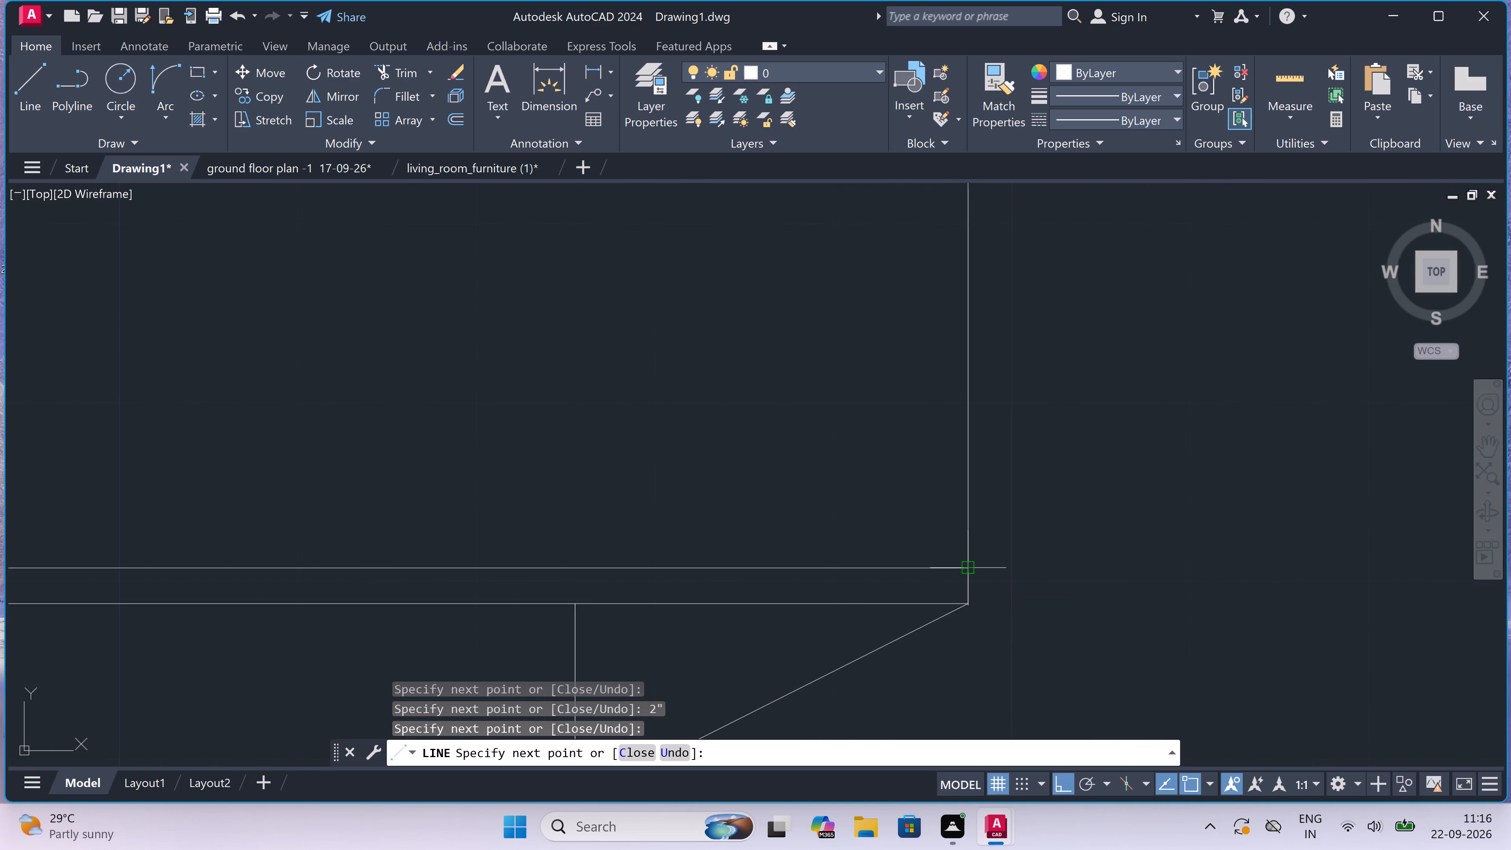
Complete the lower roof band's inner border with a vertical line 2" inside its right edge, up to the upper inner line.
type("2\"")
key("space")
scroll(902, 568, "down", 3)
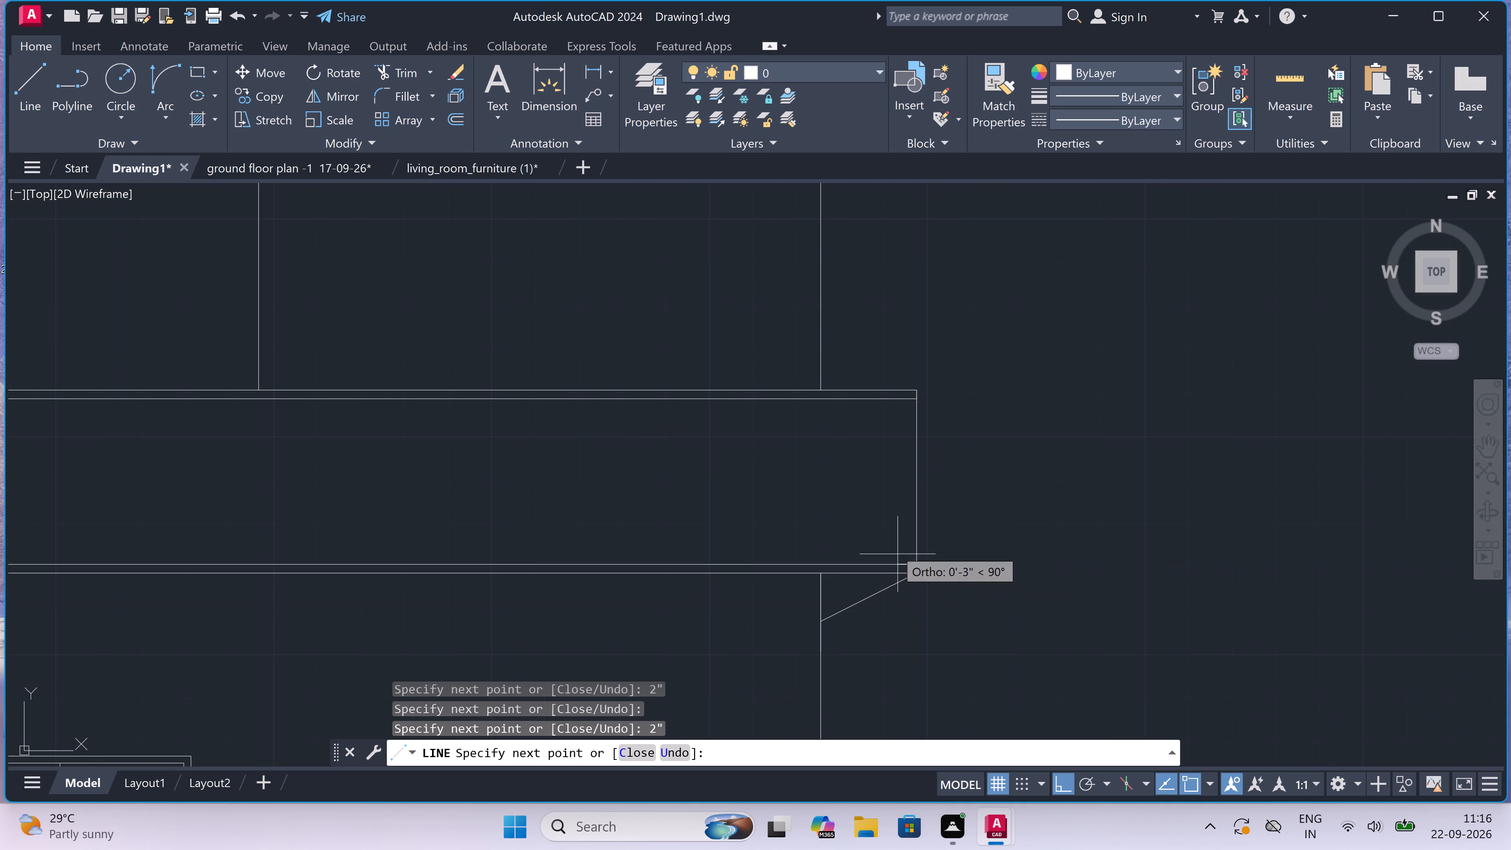
scroll(901, 333, "up", 2)
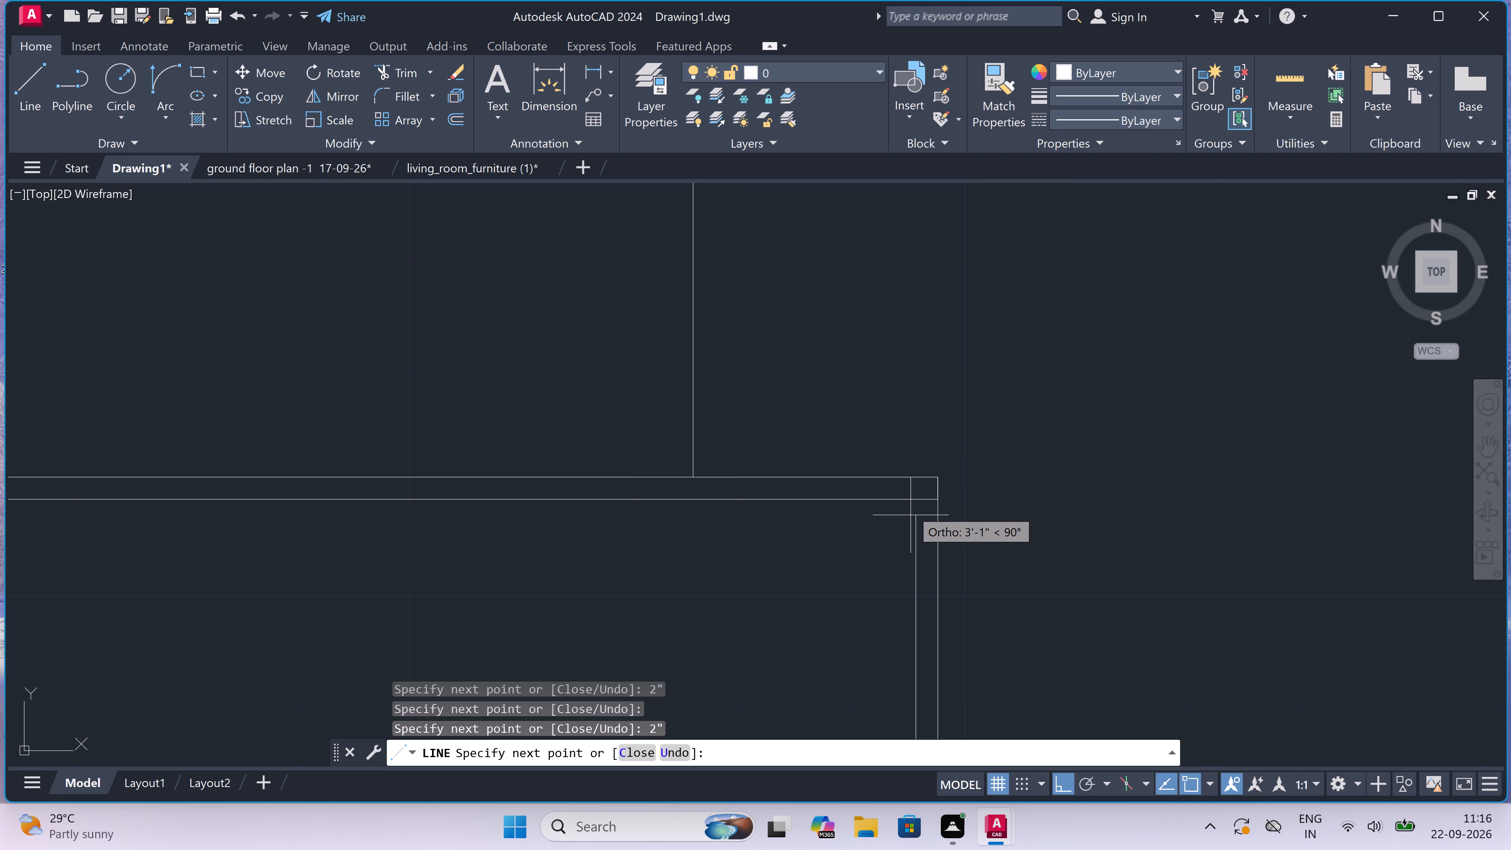
left_click(911, 500)
key("Escape")
Trim the inner border's overhanging line ends at the upper-right and lower-right corners of the lower roof band.
type("TR")
key("space")
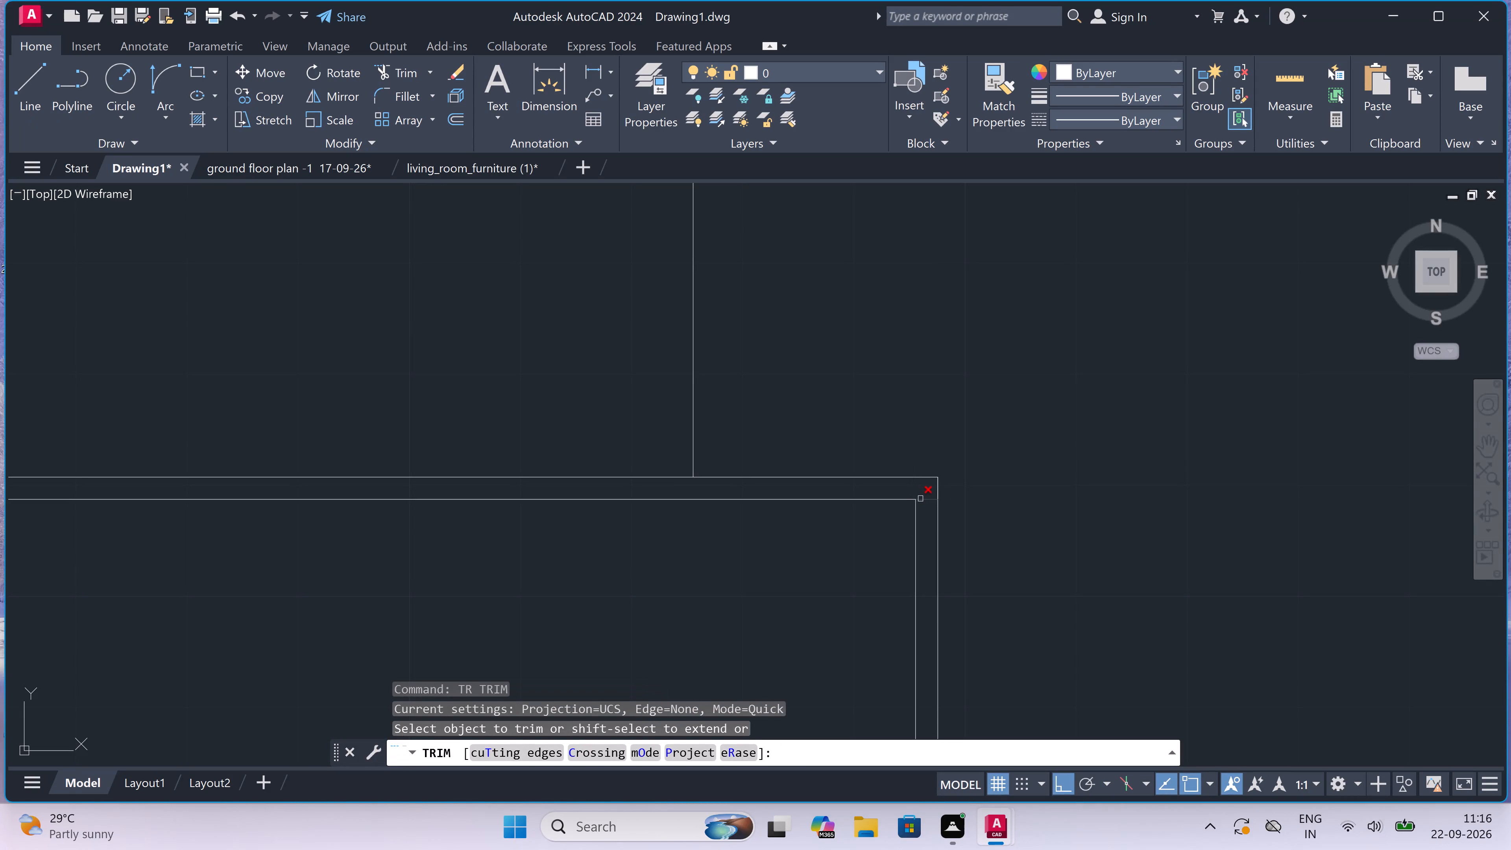
left_click(921, 499)
scroll(921, 497, "down", 3)
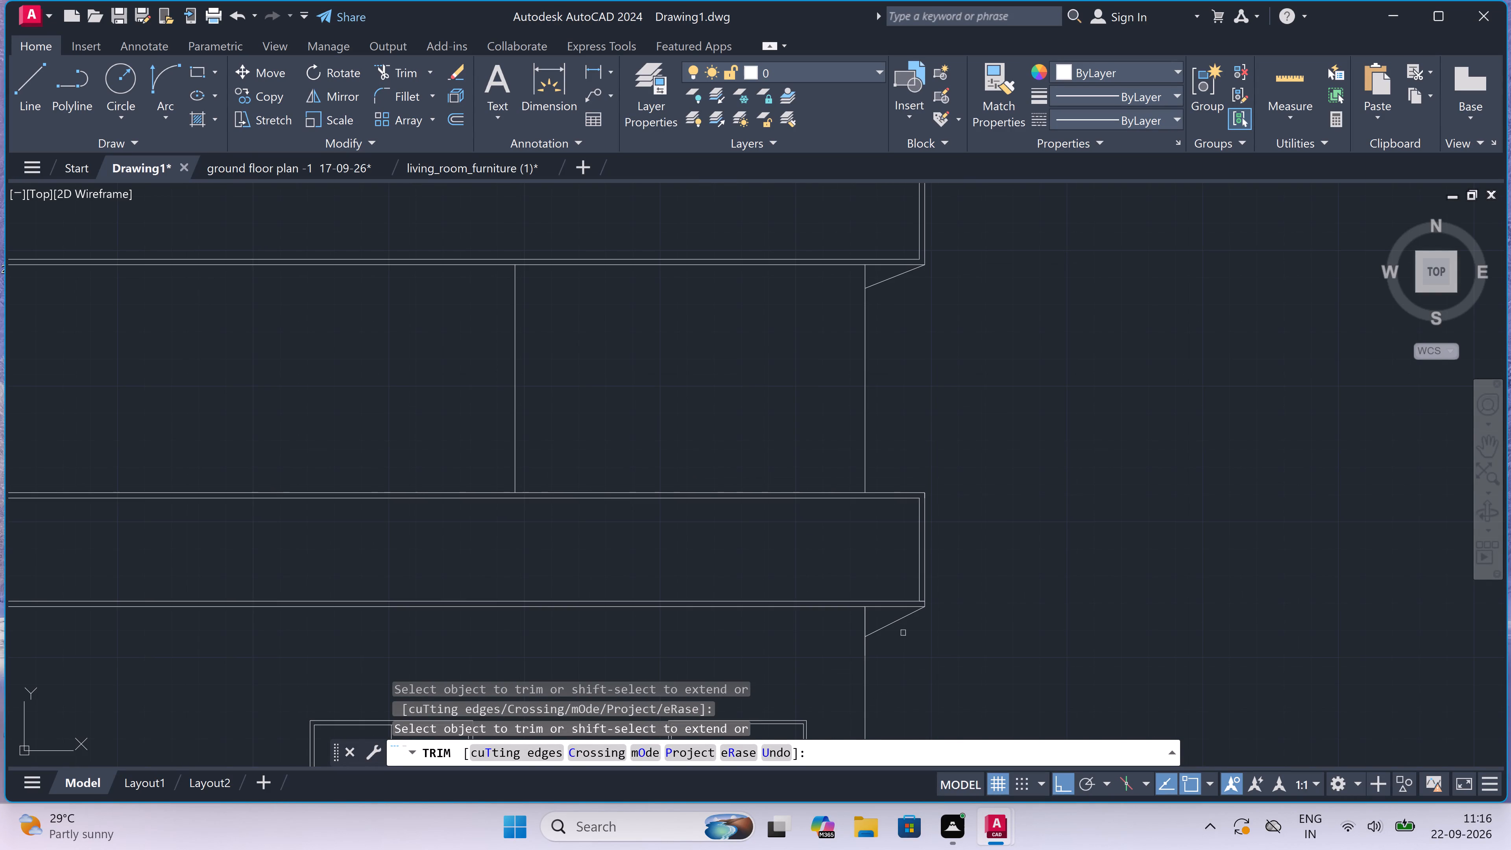
scroll(925, 593, "up", 5)
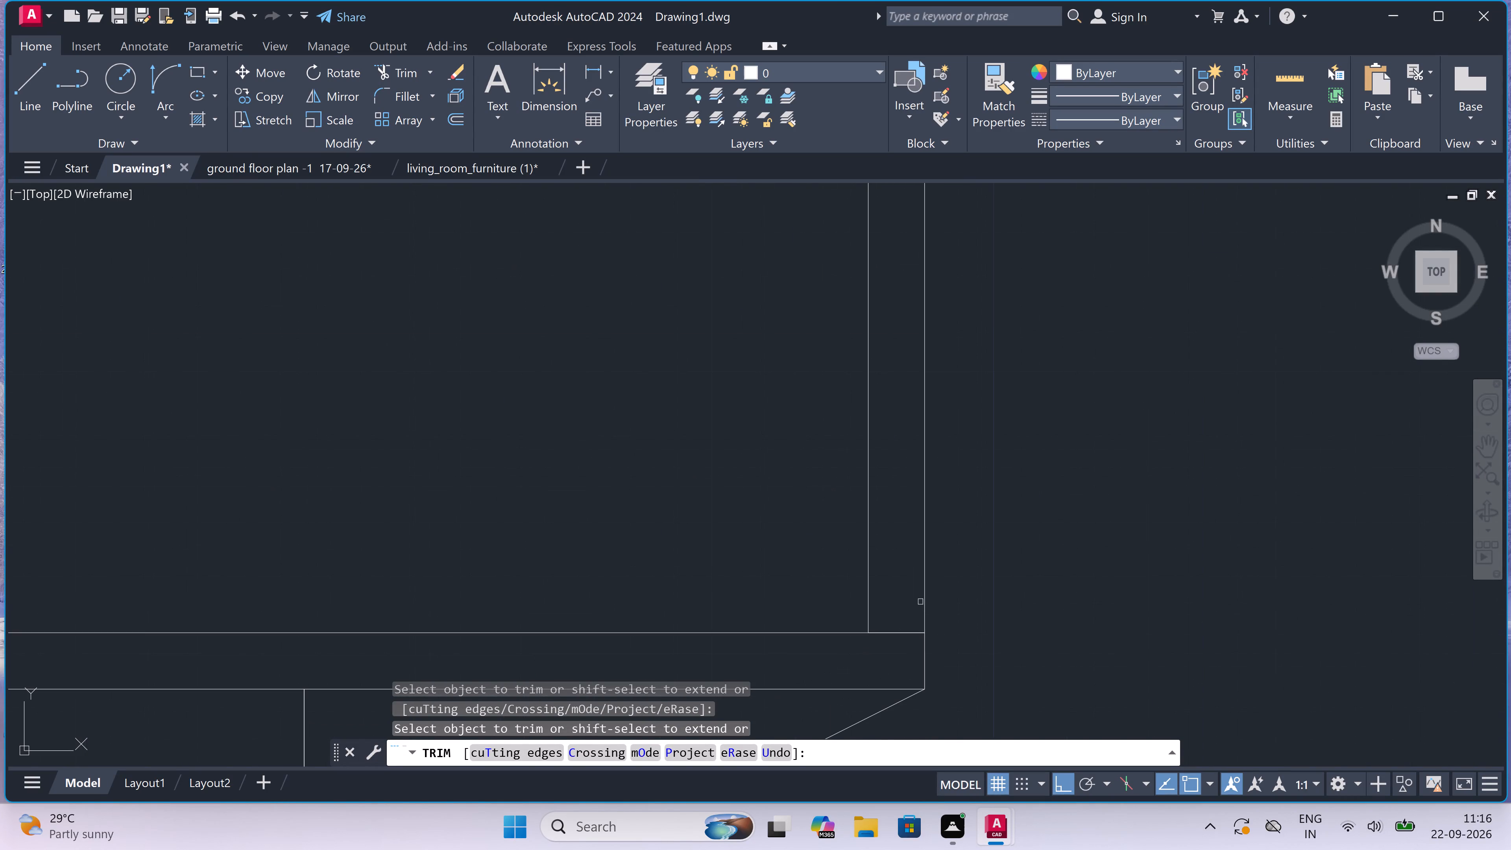
triple_click(896, 630)
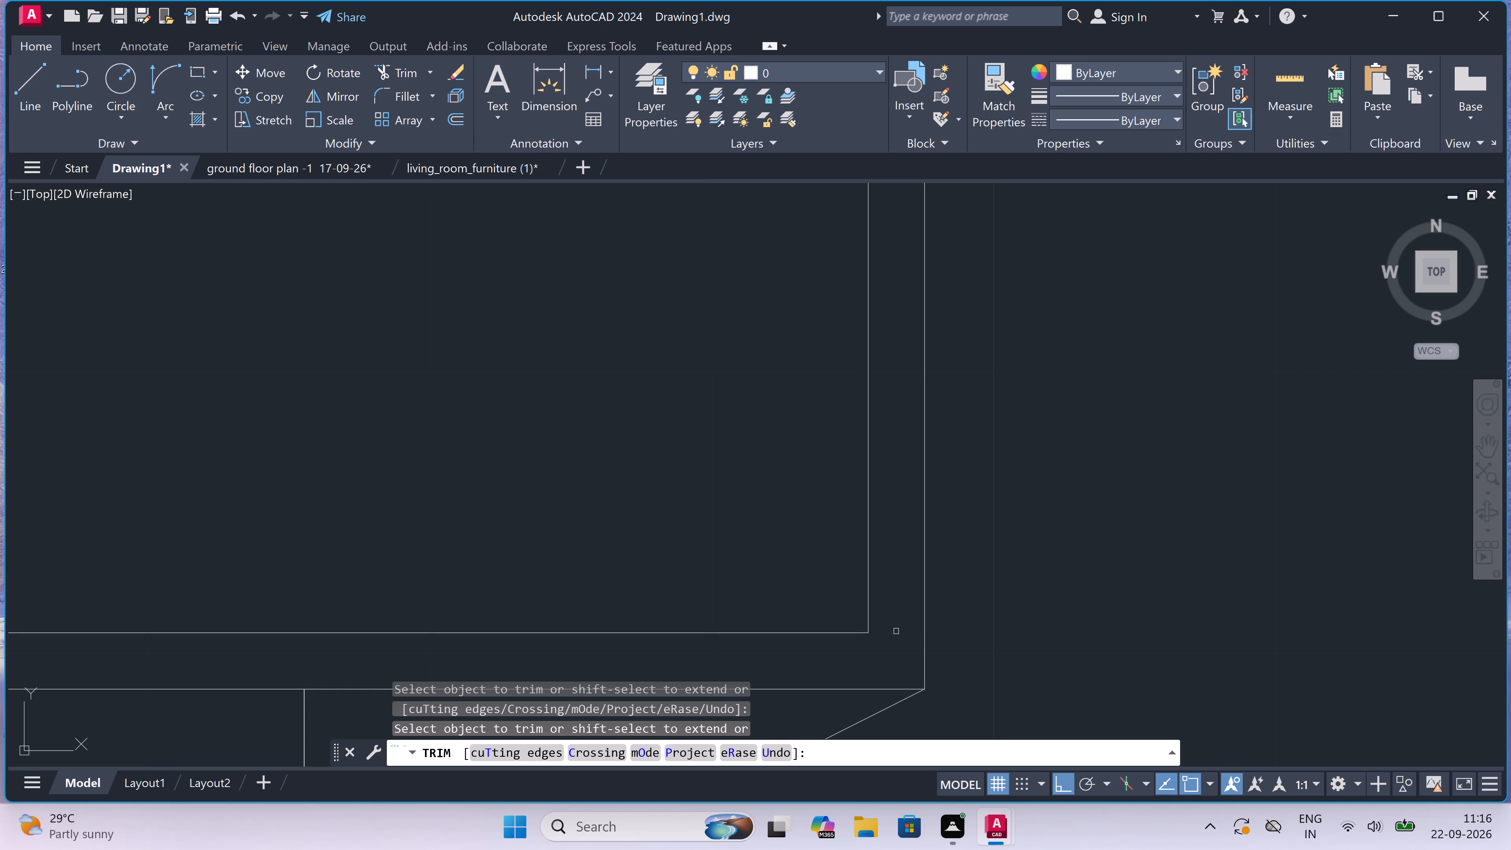
Trim the inner border's overhanging line ends at the lower-left and upper-left corners of the lower roof band.
scroll(896, 631, "down", 8)
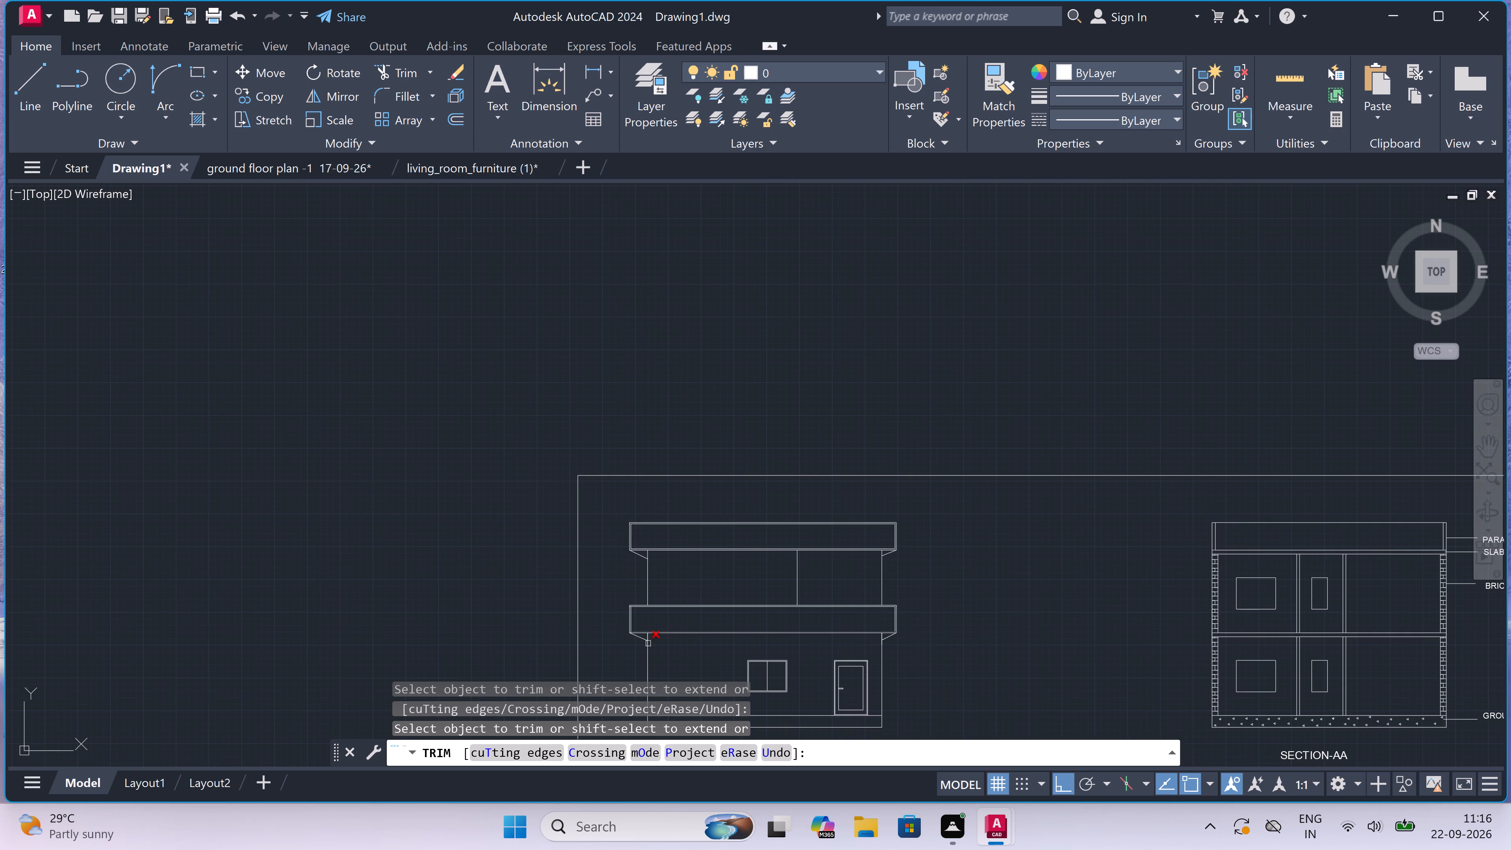
scroll(618, 632, "up", 6)
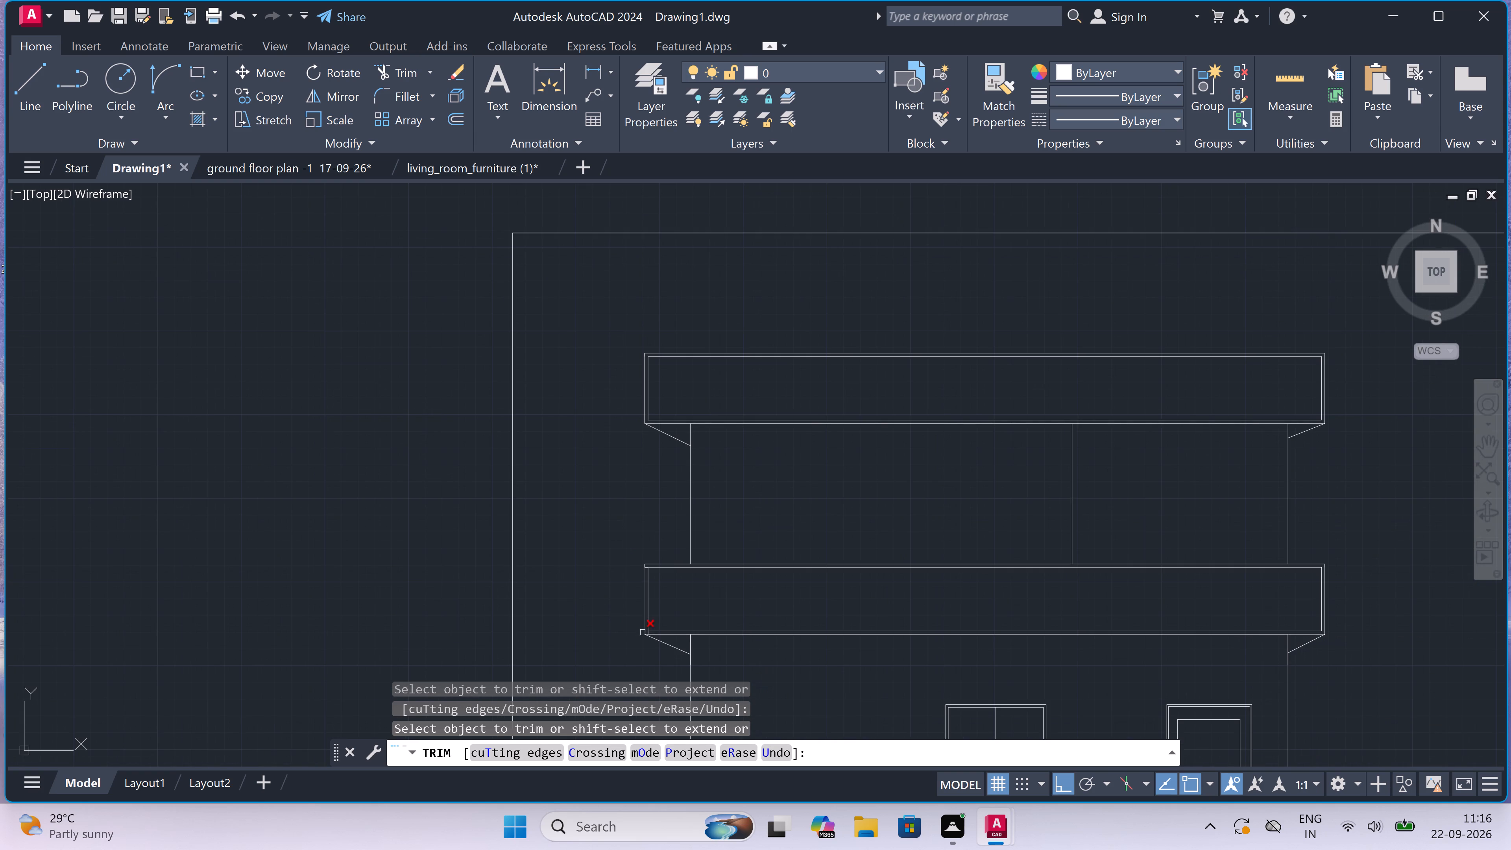
scroll(646, 632, "up", 1)
double_click(648, 635)
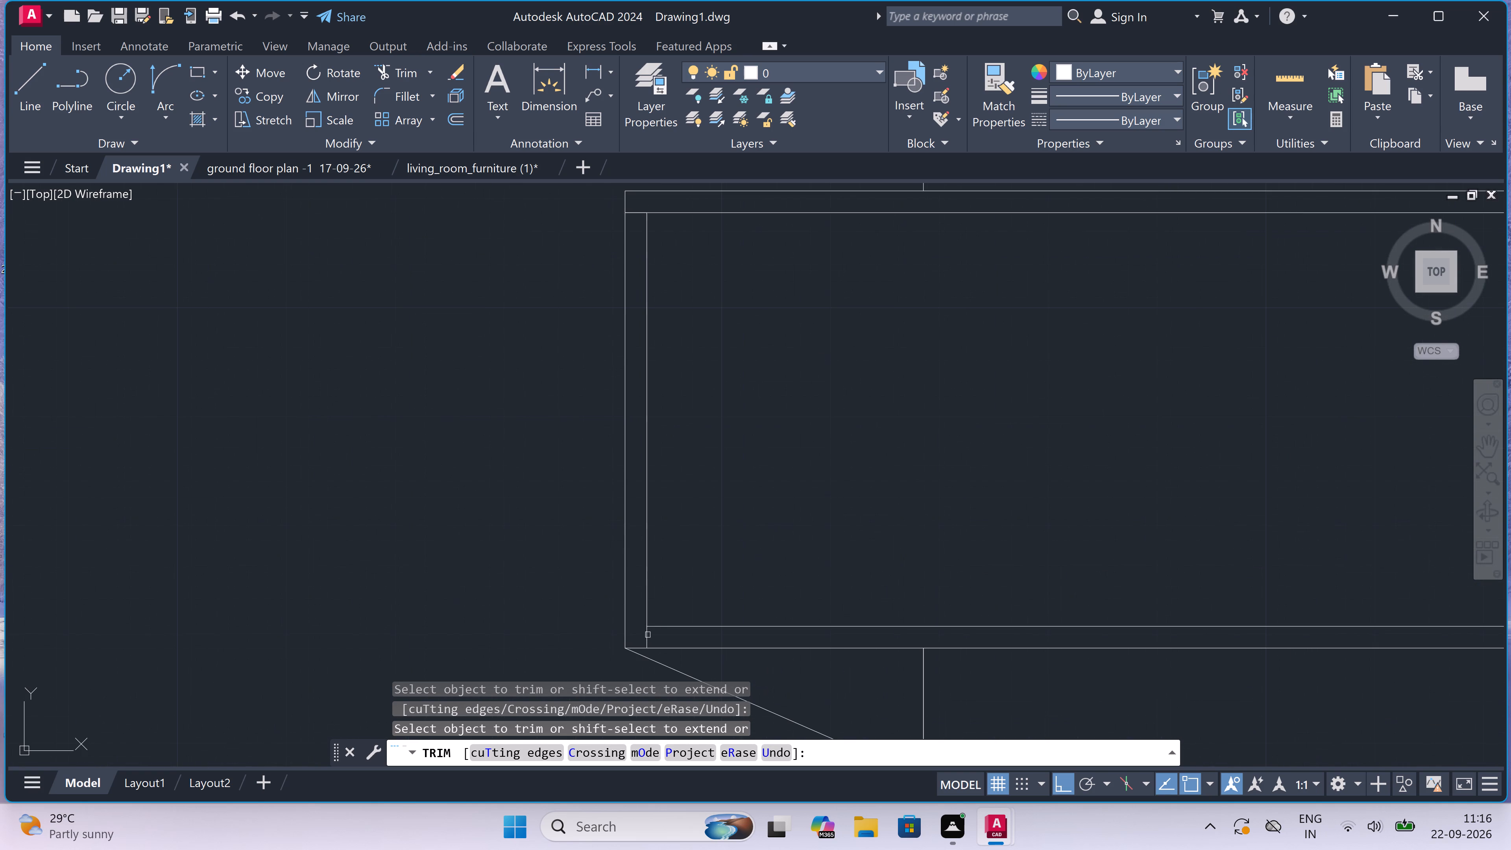
double_click(647, 636)
scroll(647, 636, "down", 3)
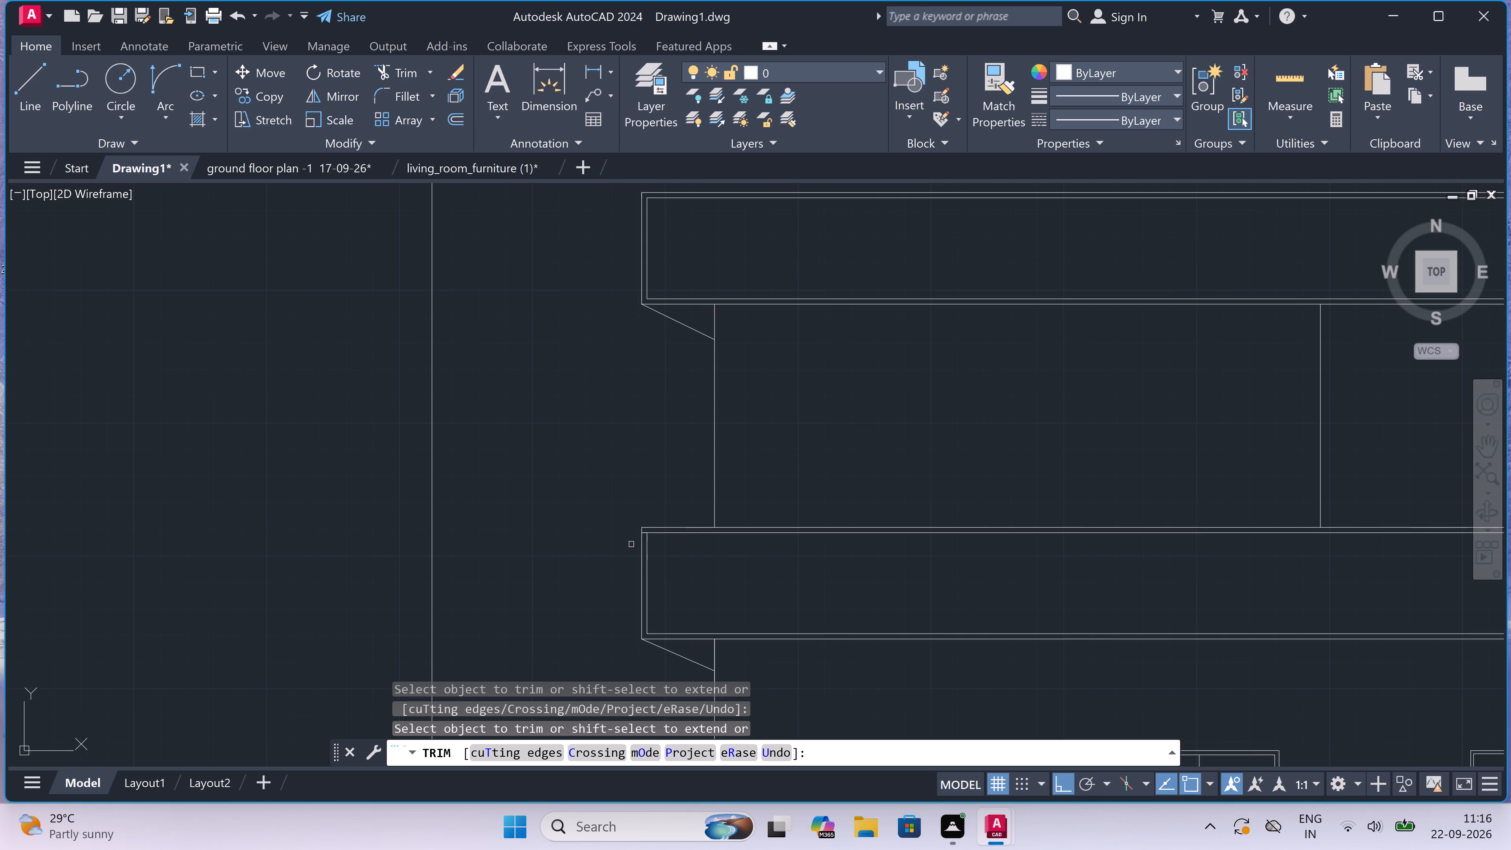
scroll(651, 528, "up", 3)
scroll(618, 547, "up", 2)
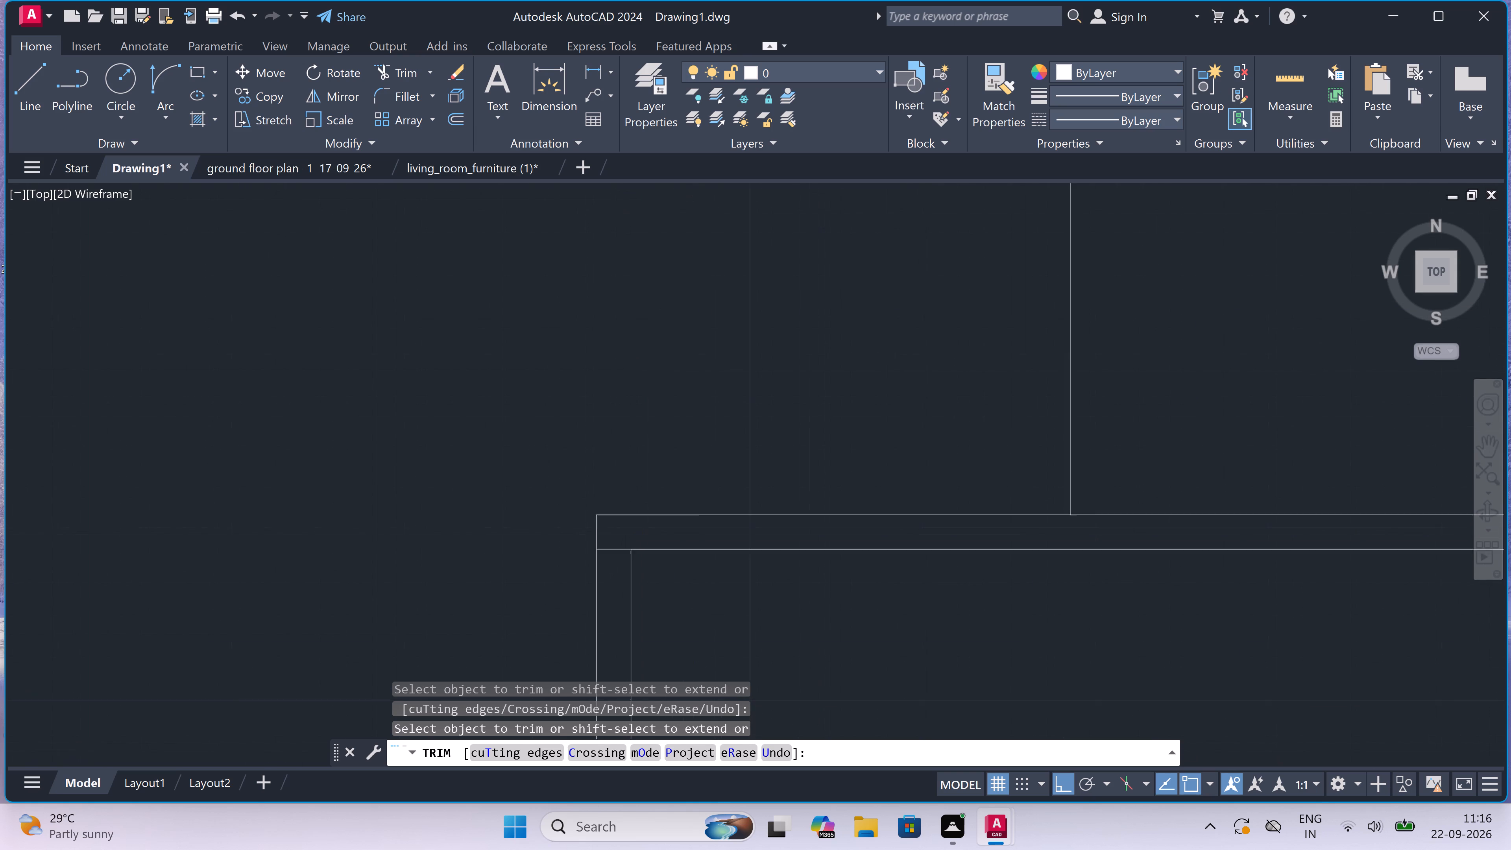
scroll(618, 547, "up", 1)
left_click(618, 547)
left_click(604, 582)
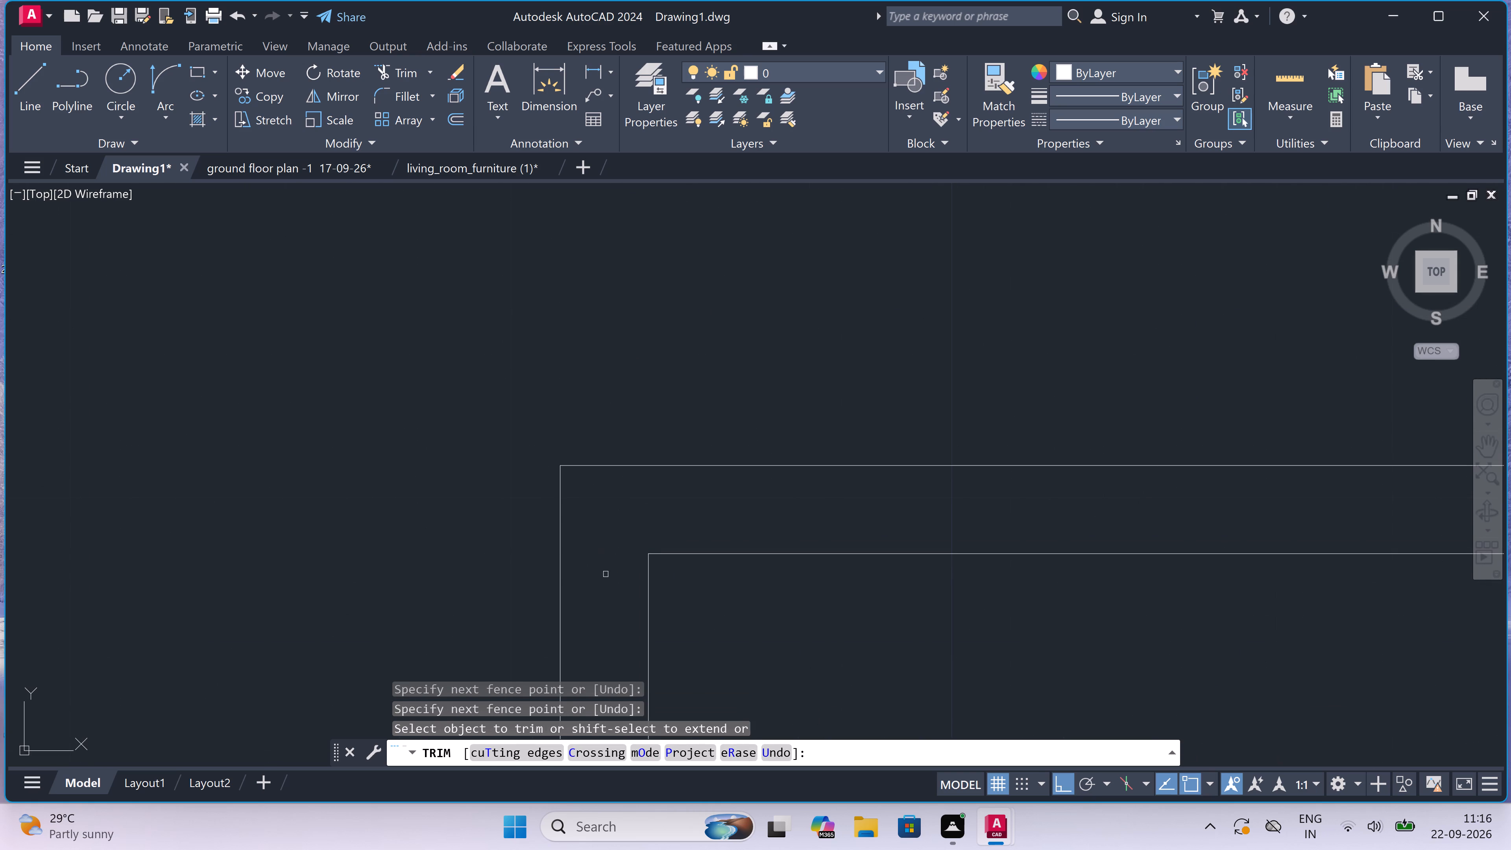
key("Escape")
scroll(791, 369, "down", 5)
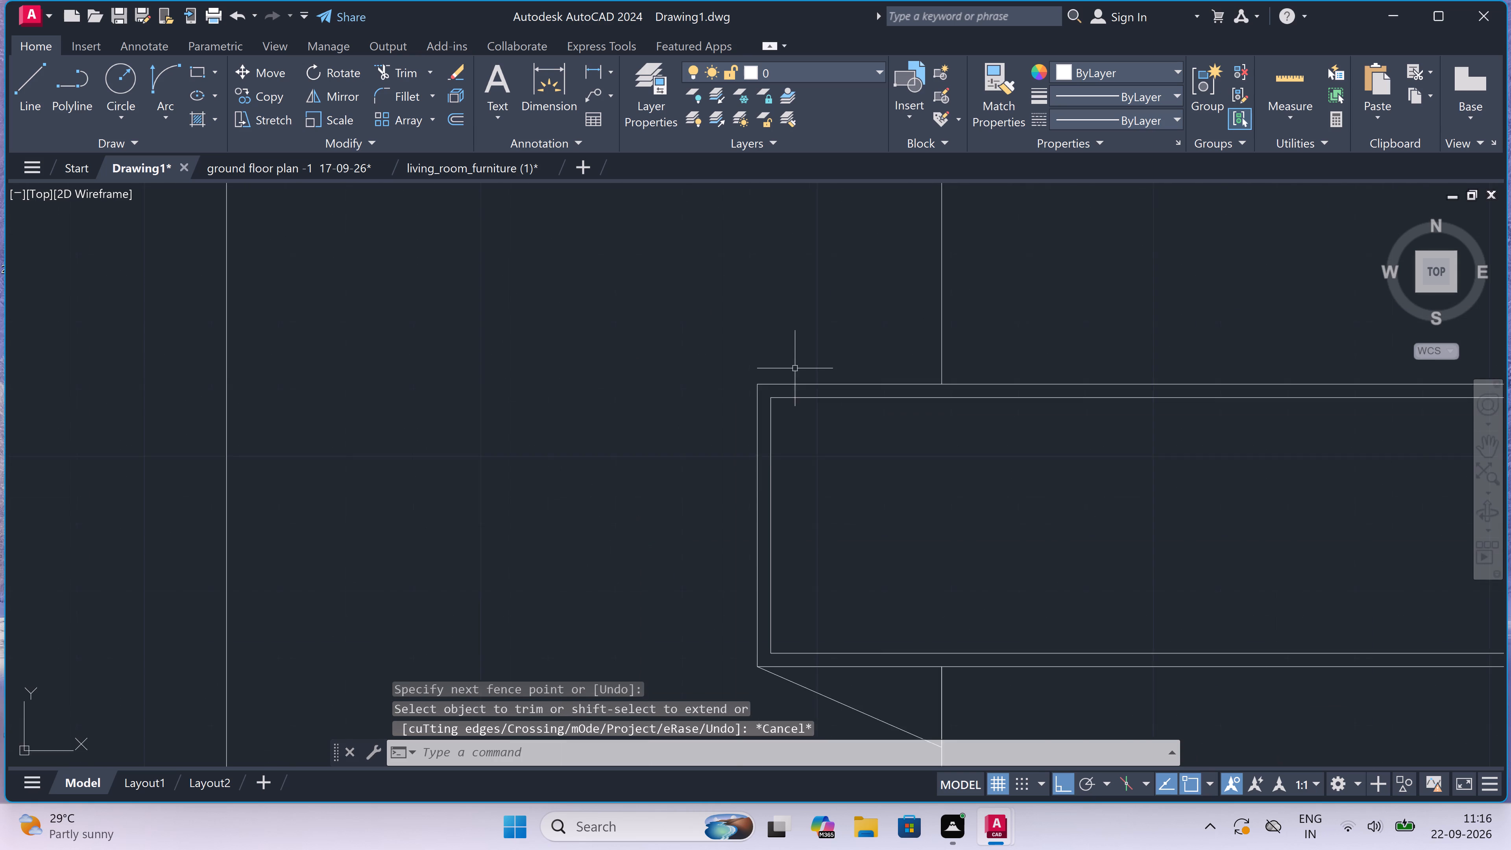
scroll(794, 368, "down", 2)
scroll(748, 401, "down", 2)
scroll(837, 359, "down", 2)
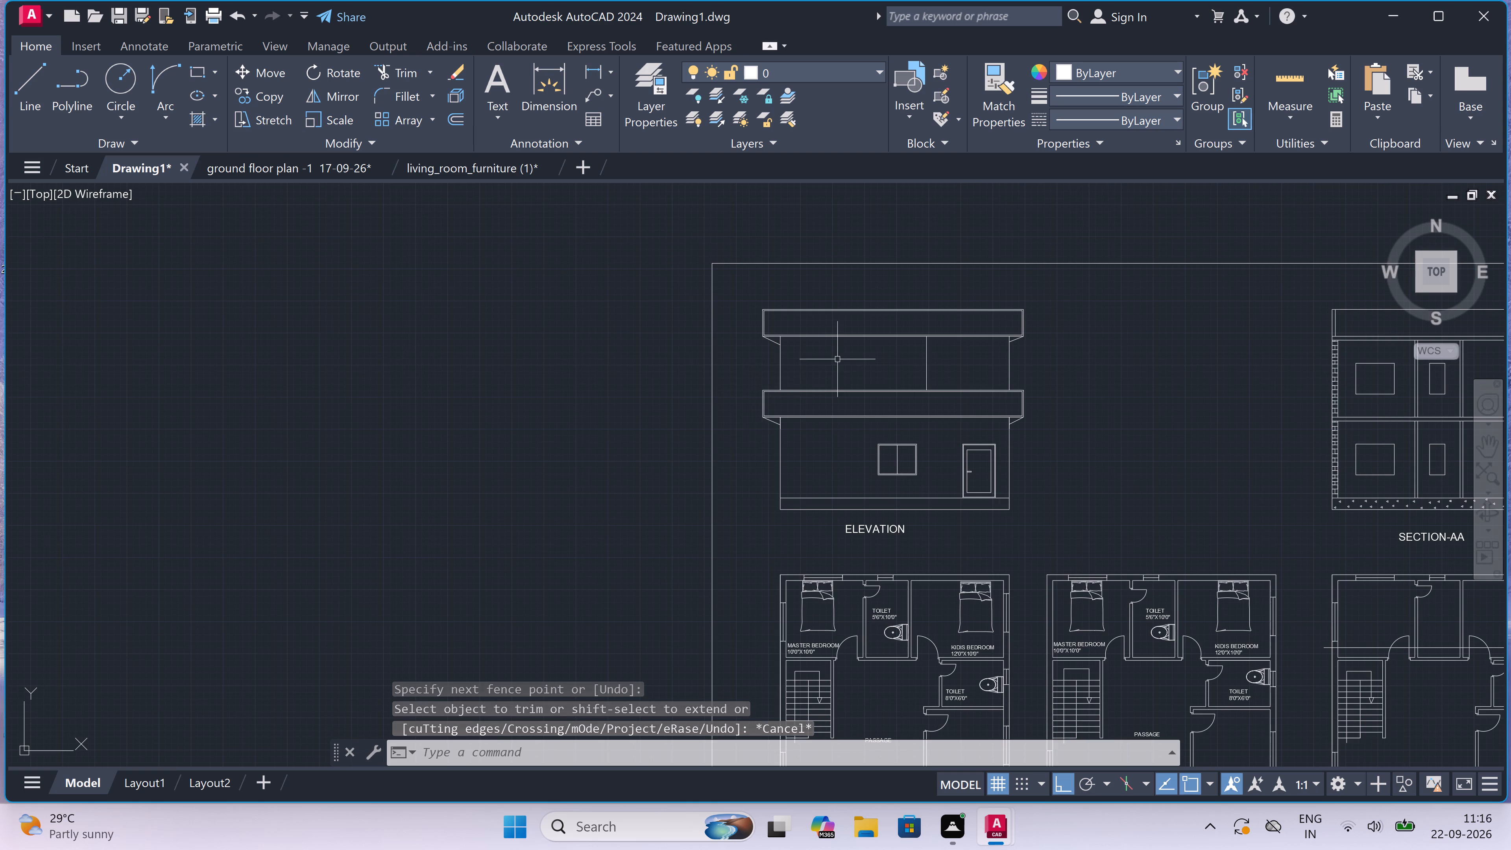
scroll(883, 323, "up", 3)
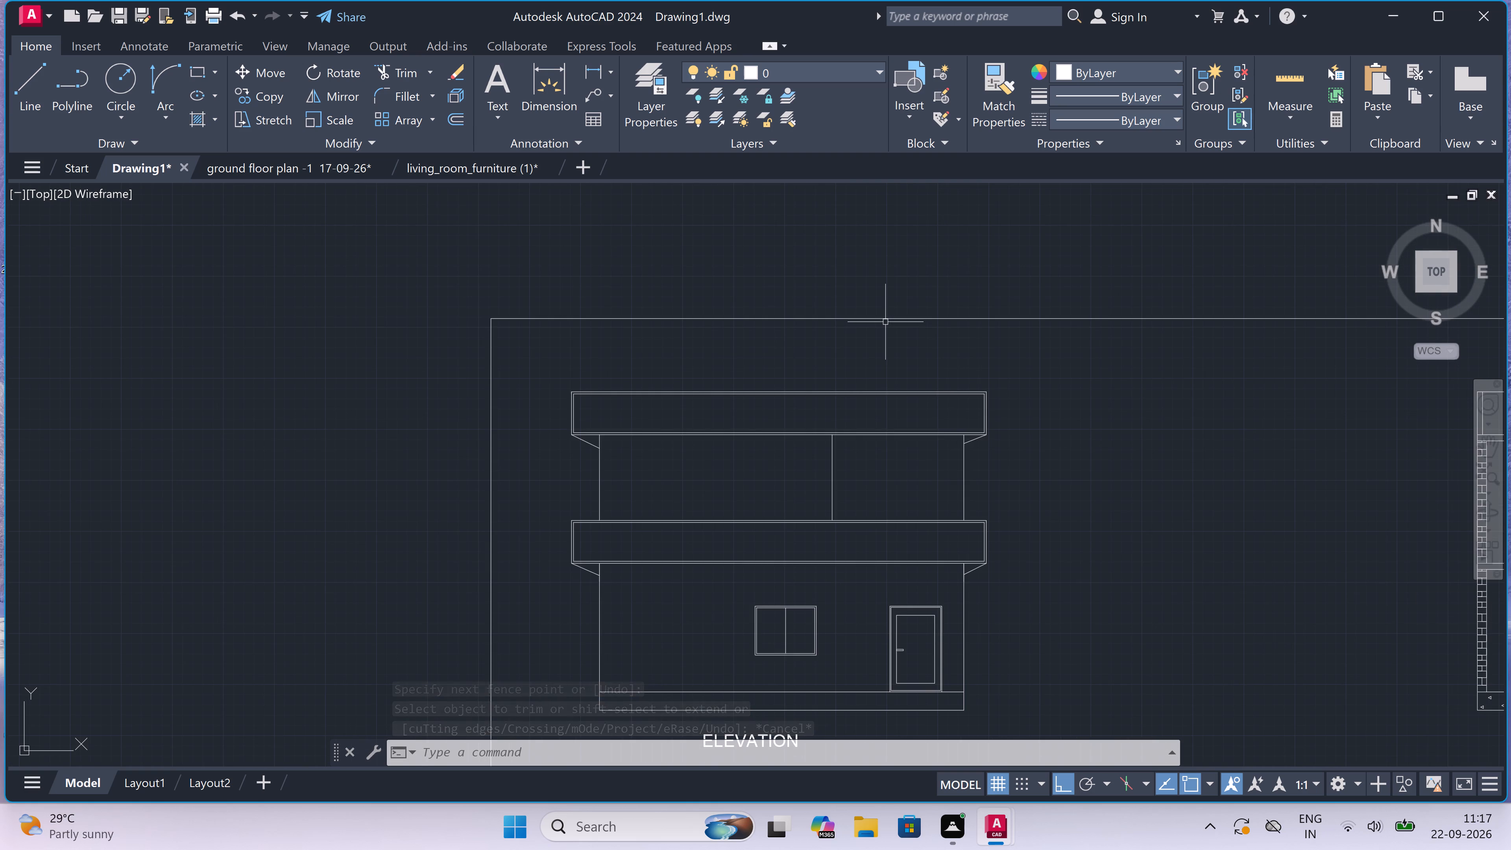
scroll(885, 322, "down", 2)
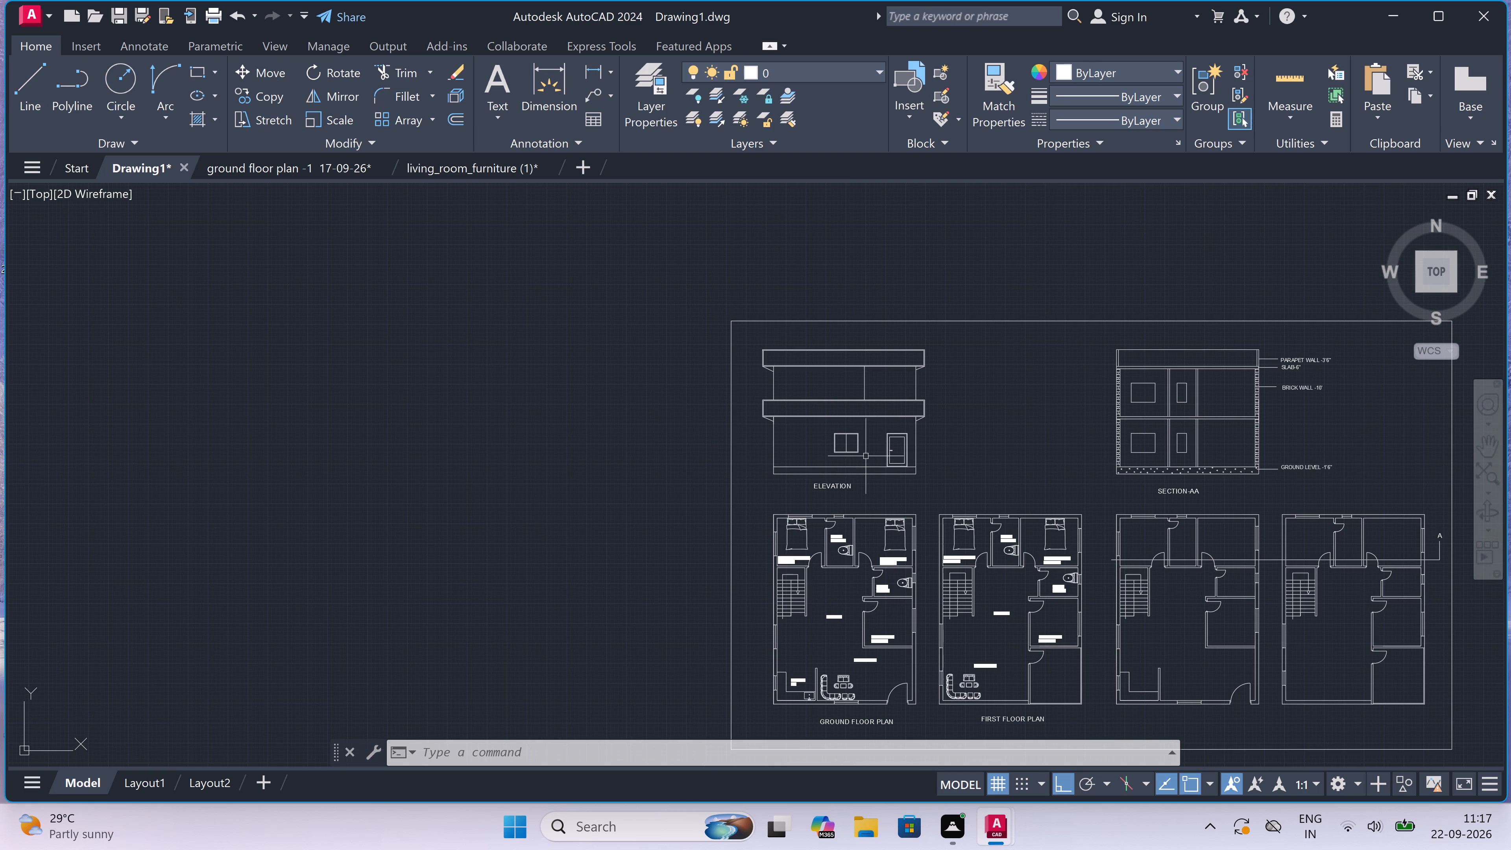
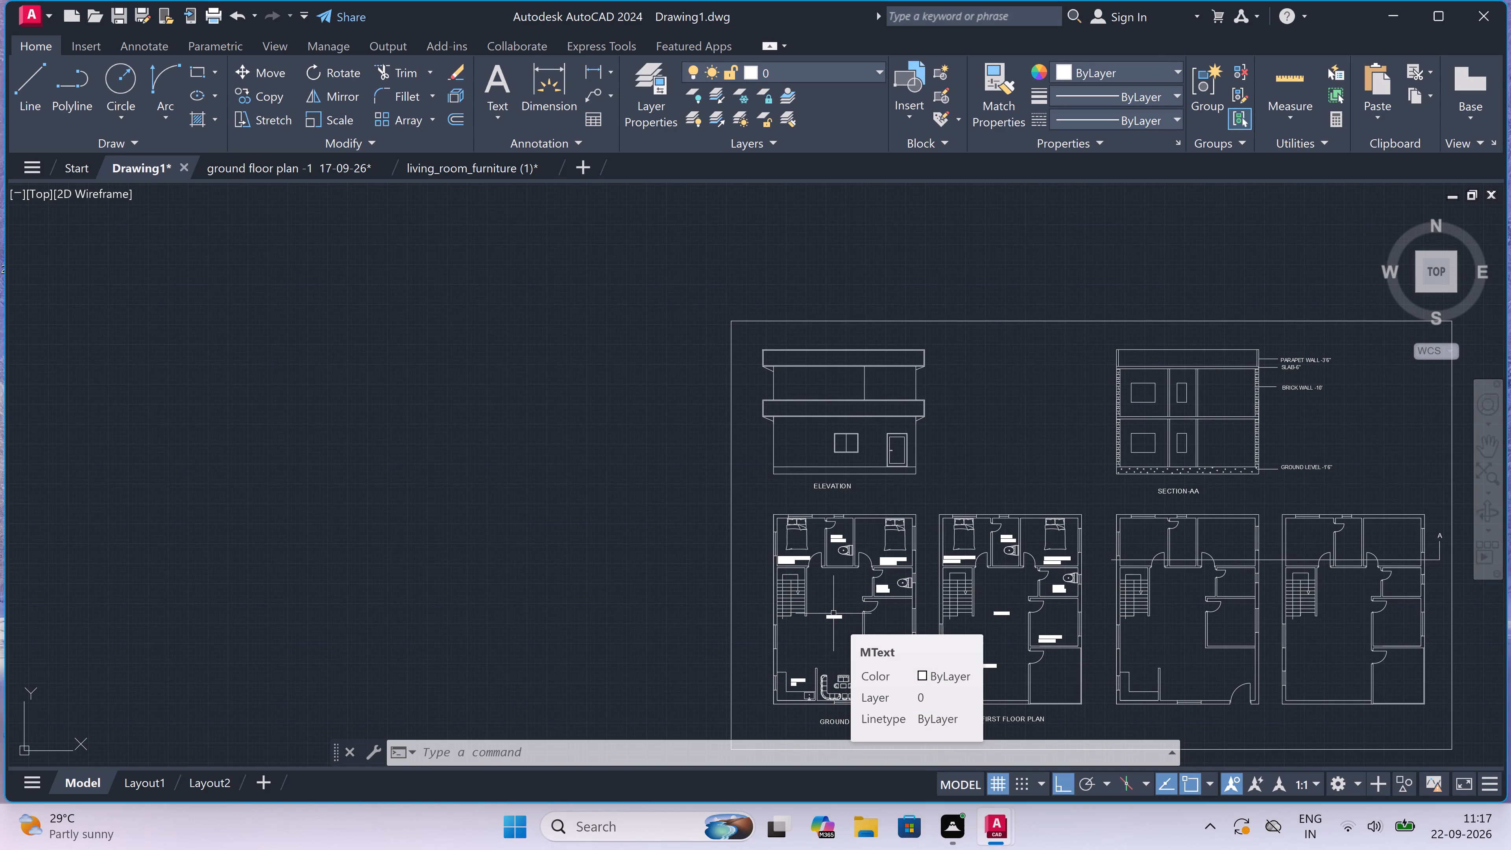
Examine the elevation's bordered roof bands, window and door against the whole drawing sheet.
scroll(840, 599, "down", 1)
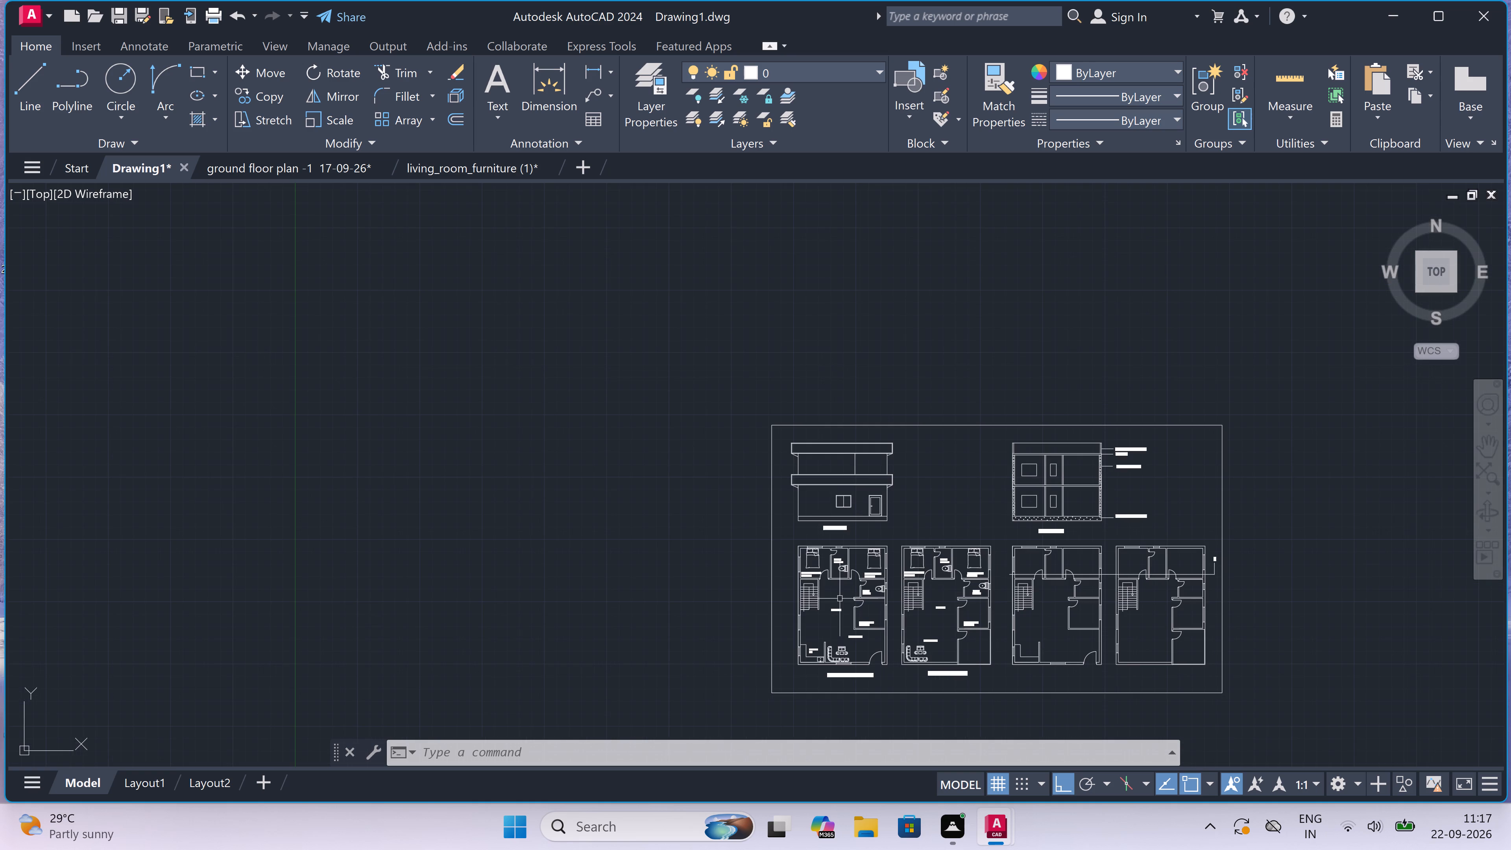
scroll(840, 599, "down", 1)
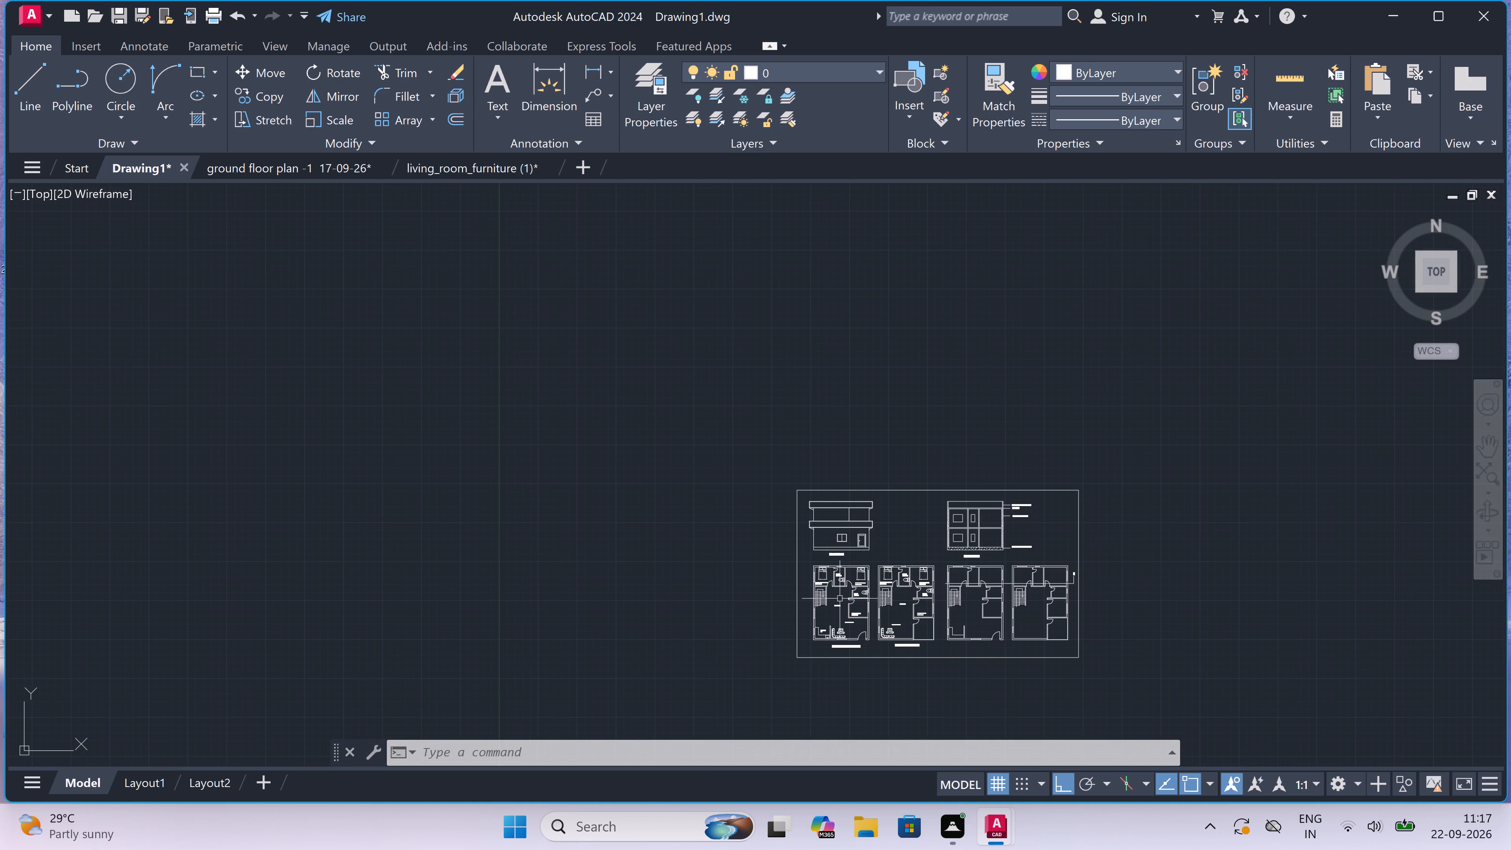
scroll(840, 599, "down", 1)
scroll(840, 599, "up", 2)
scroll(840, 599, "down", 1)
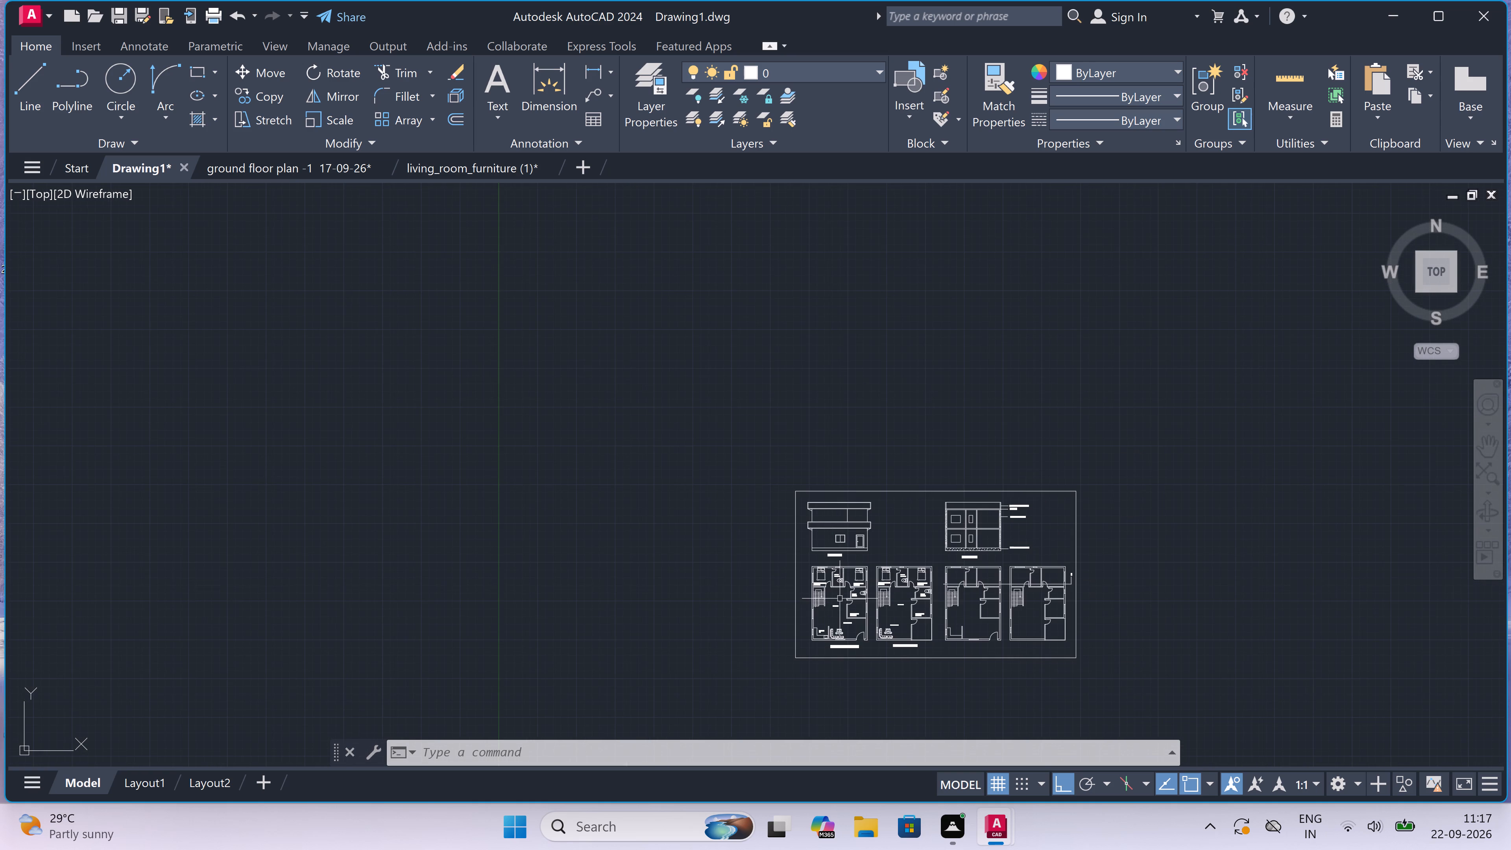
scroll(840, 599, "up", 1)
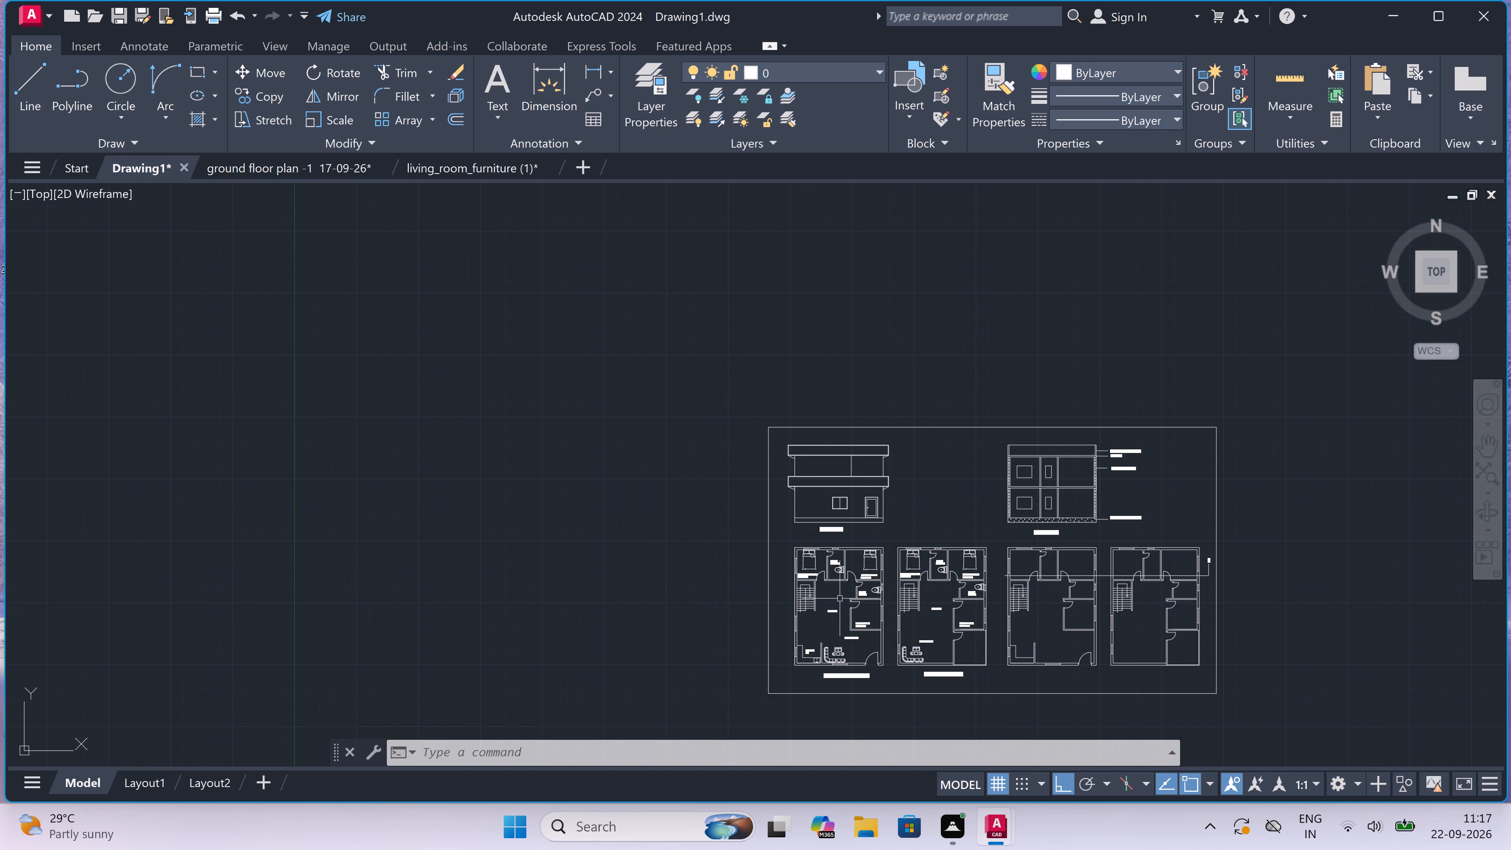
scroll(840, 599, "down", 1)
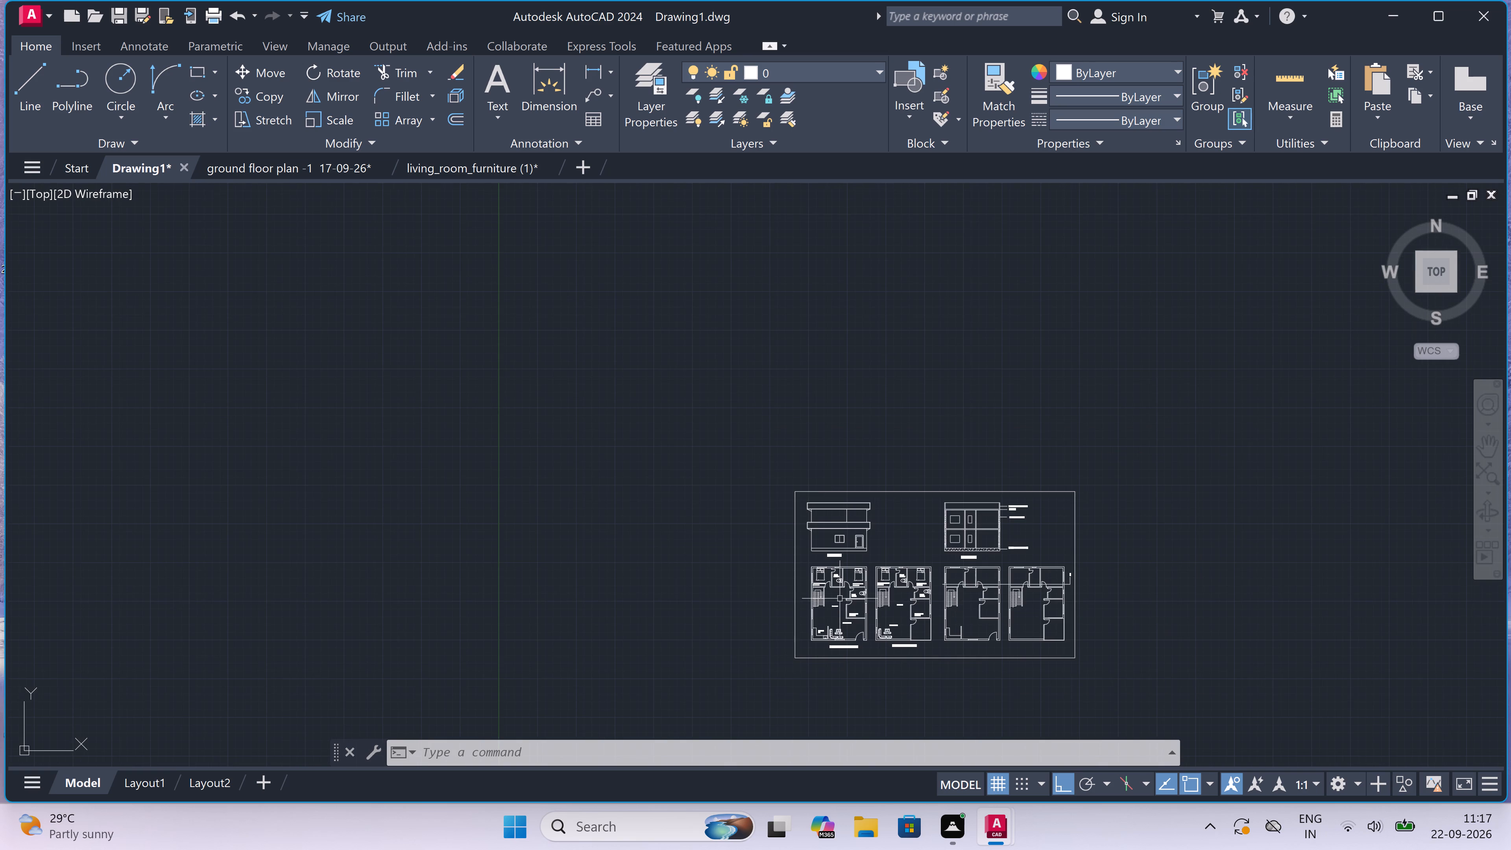
scroll(840, 599, "up", 1)
scroll(840, 599, "down", 1)
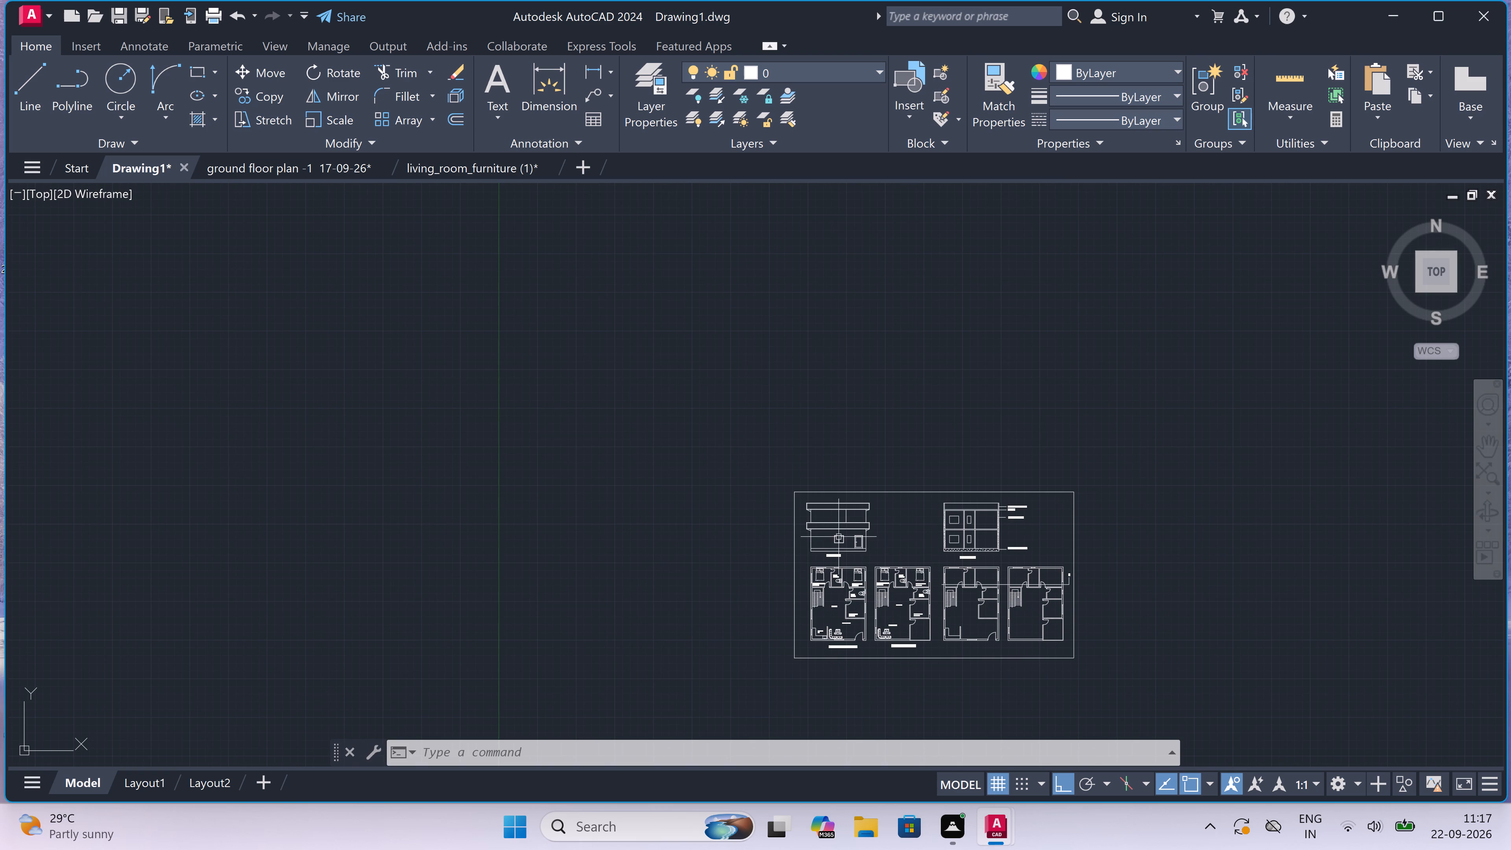
scroll(839, 537, "up", 4)
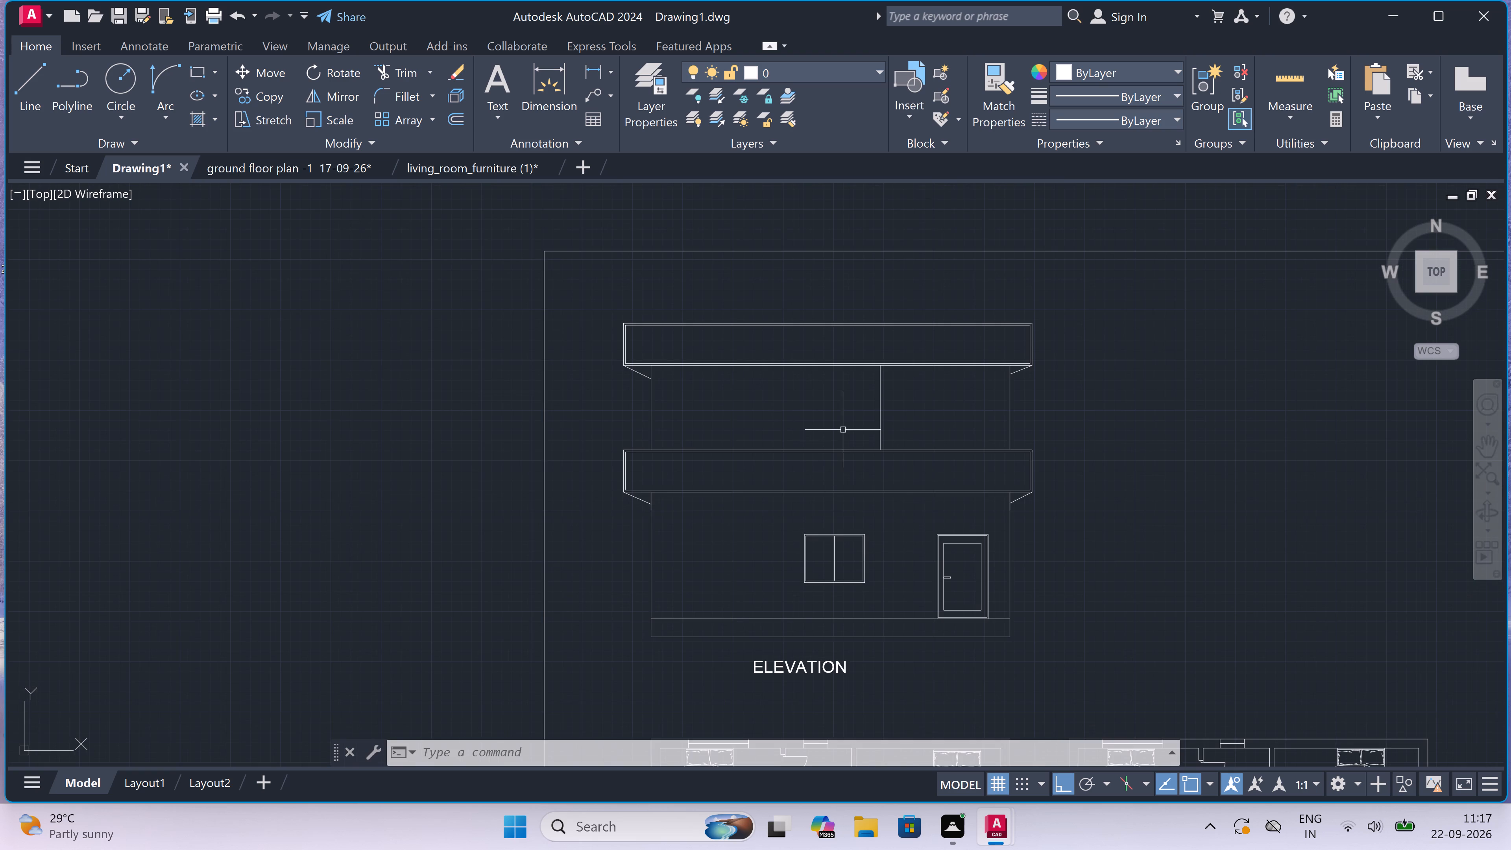
scroll(849, 406, "down", 3)
scroll(869, 373, "up", 3)
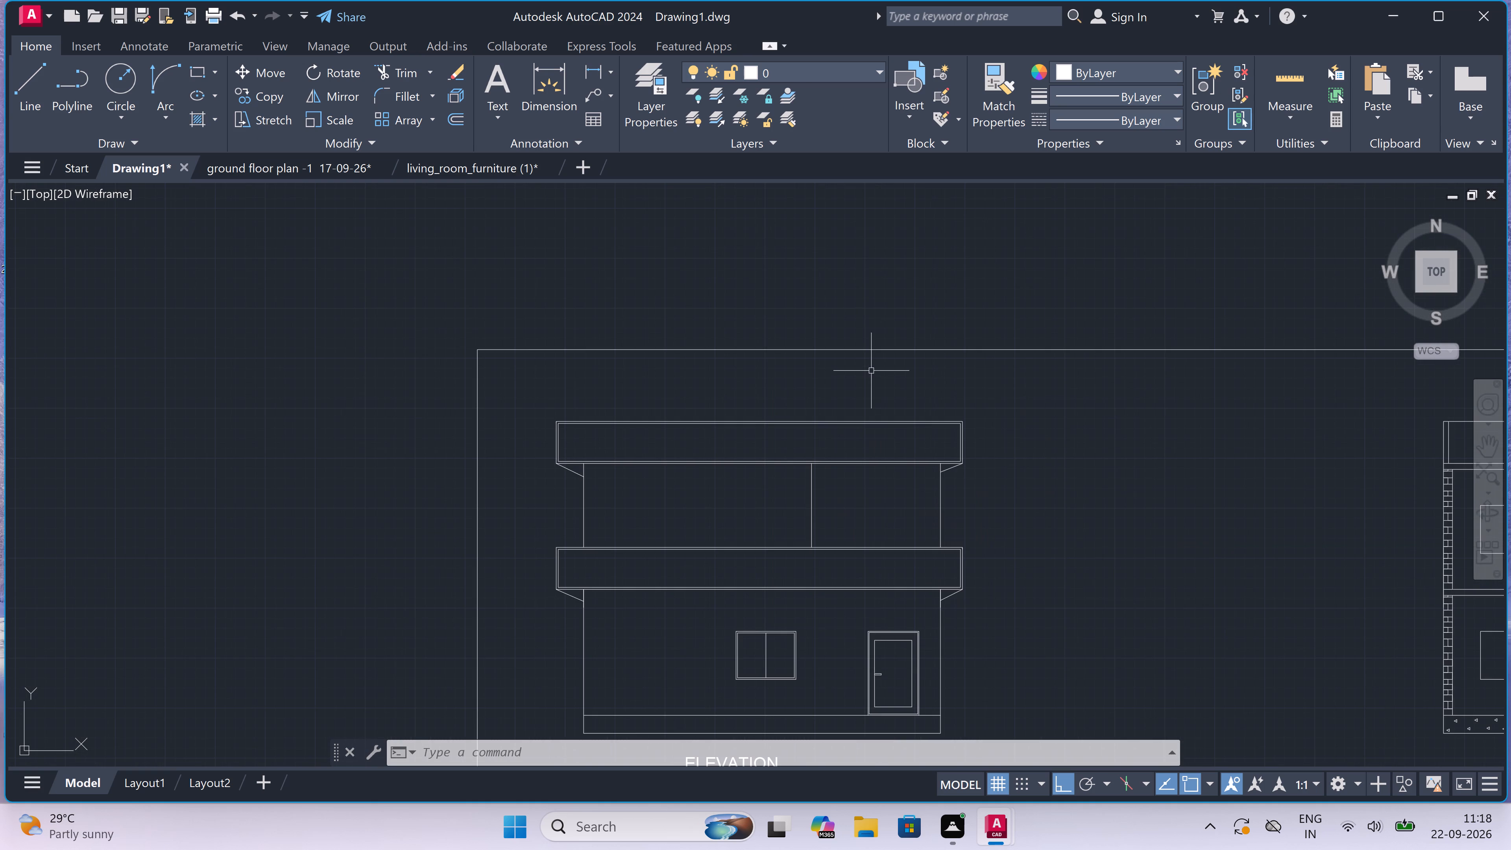
scroll(875, 367, "down", 2)
scroll(828, 398, "up", 4)
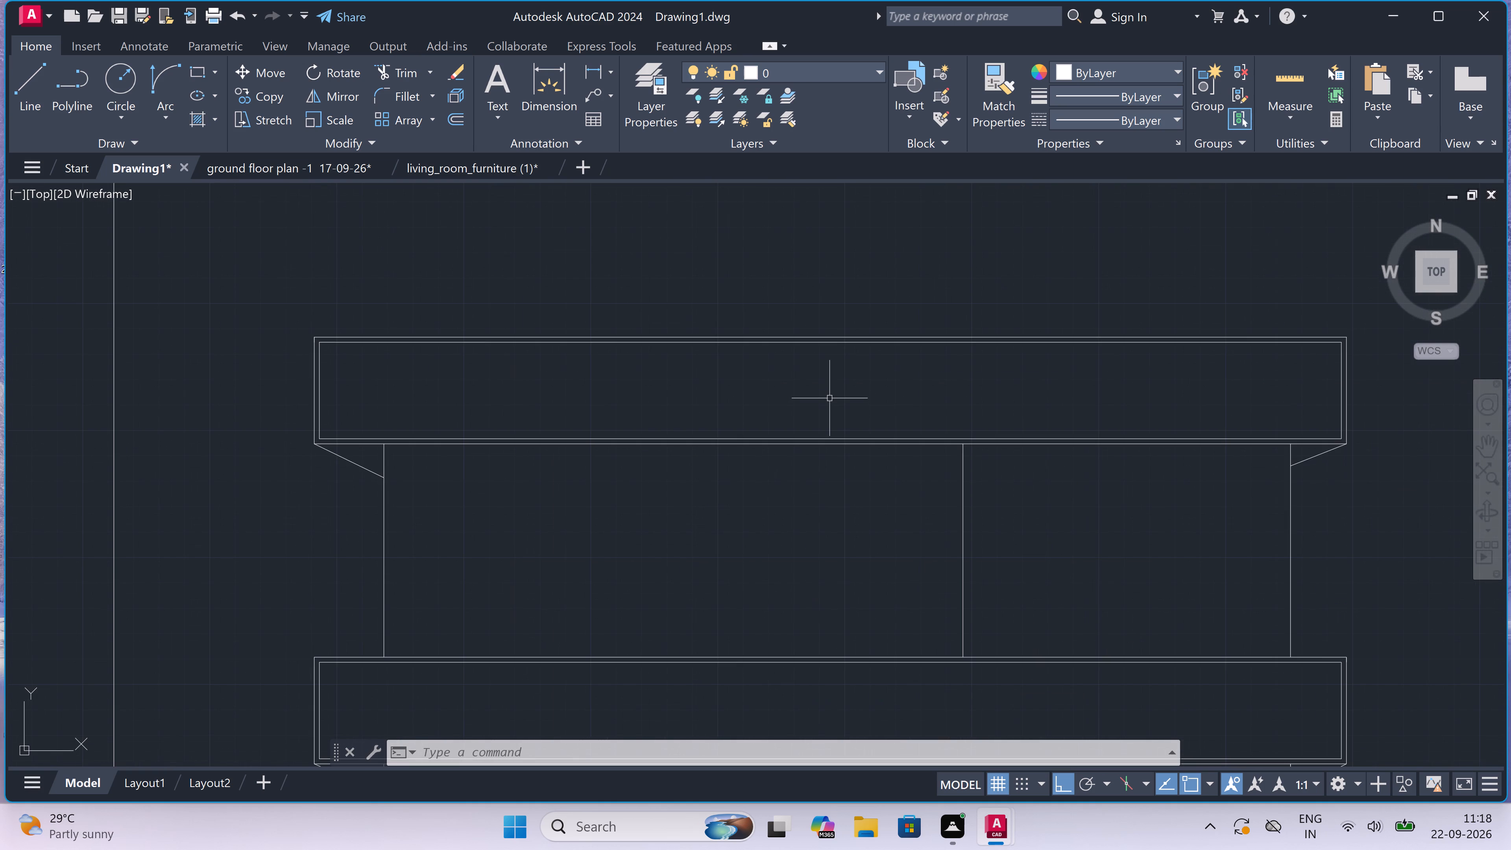
scroll(831, 397, "down", 3)
scroll(851, 490, "up", 5)
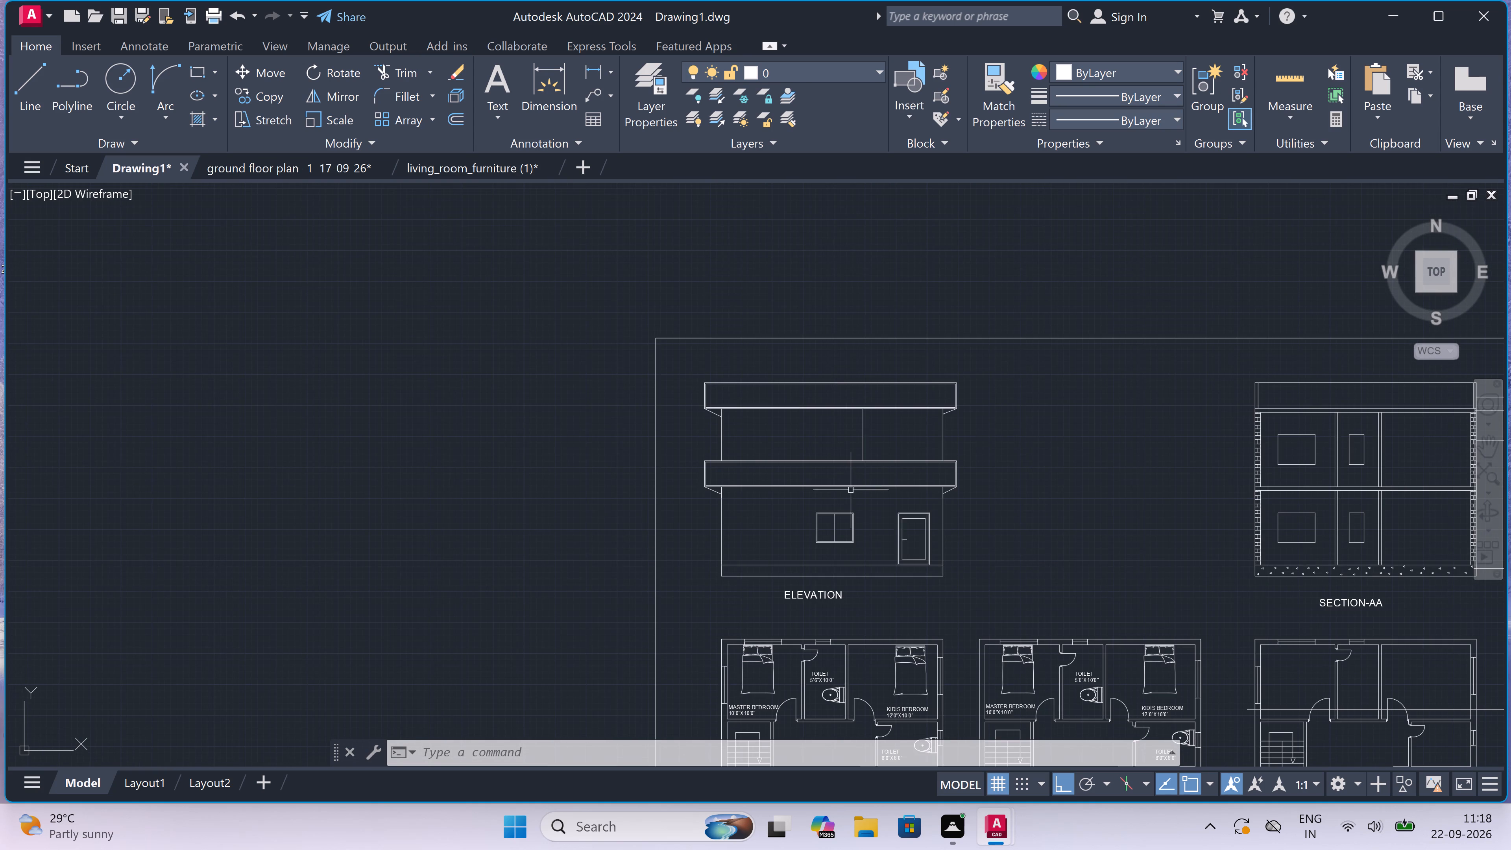
scroll(852, 485, "down", 1)
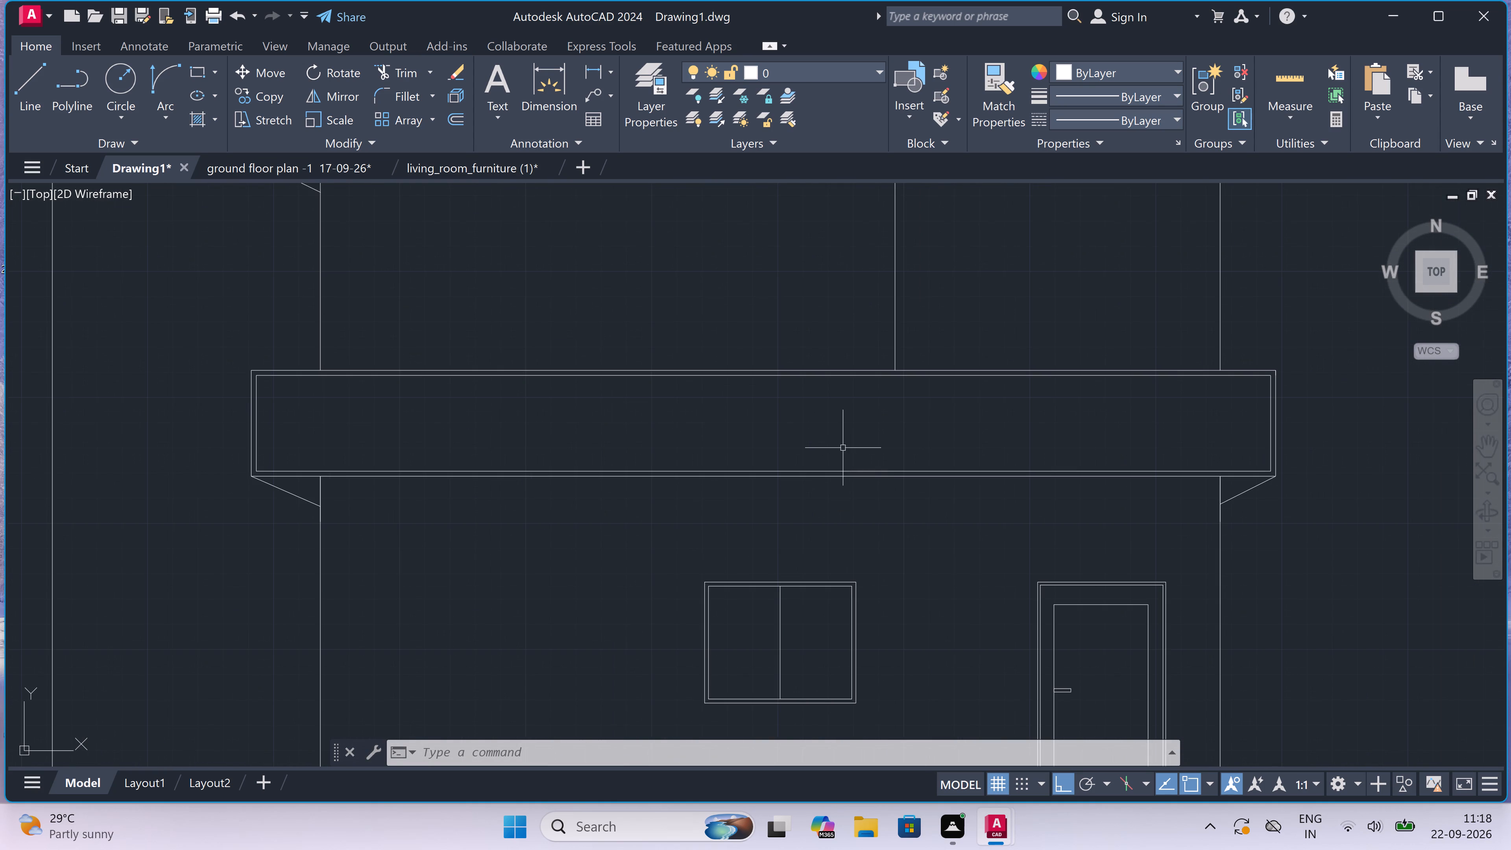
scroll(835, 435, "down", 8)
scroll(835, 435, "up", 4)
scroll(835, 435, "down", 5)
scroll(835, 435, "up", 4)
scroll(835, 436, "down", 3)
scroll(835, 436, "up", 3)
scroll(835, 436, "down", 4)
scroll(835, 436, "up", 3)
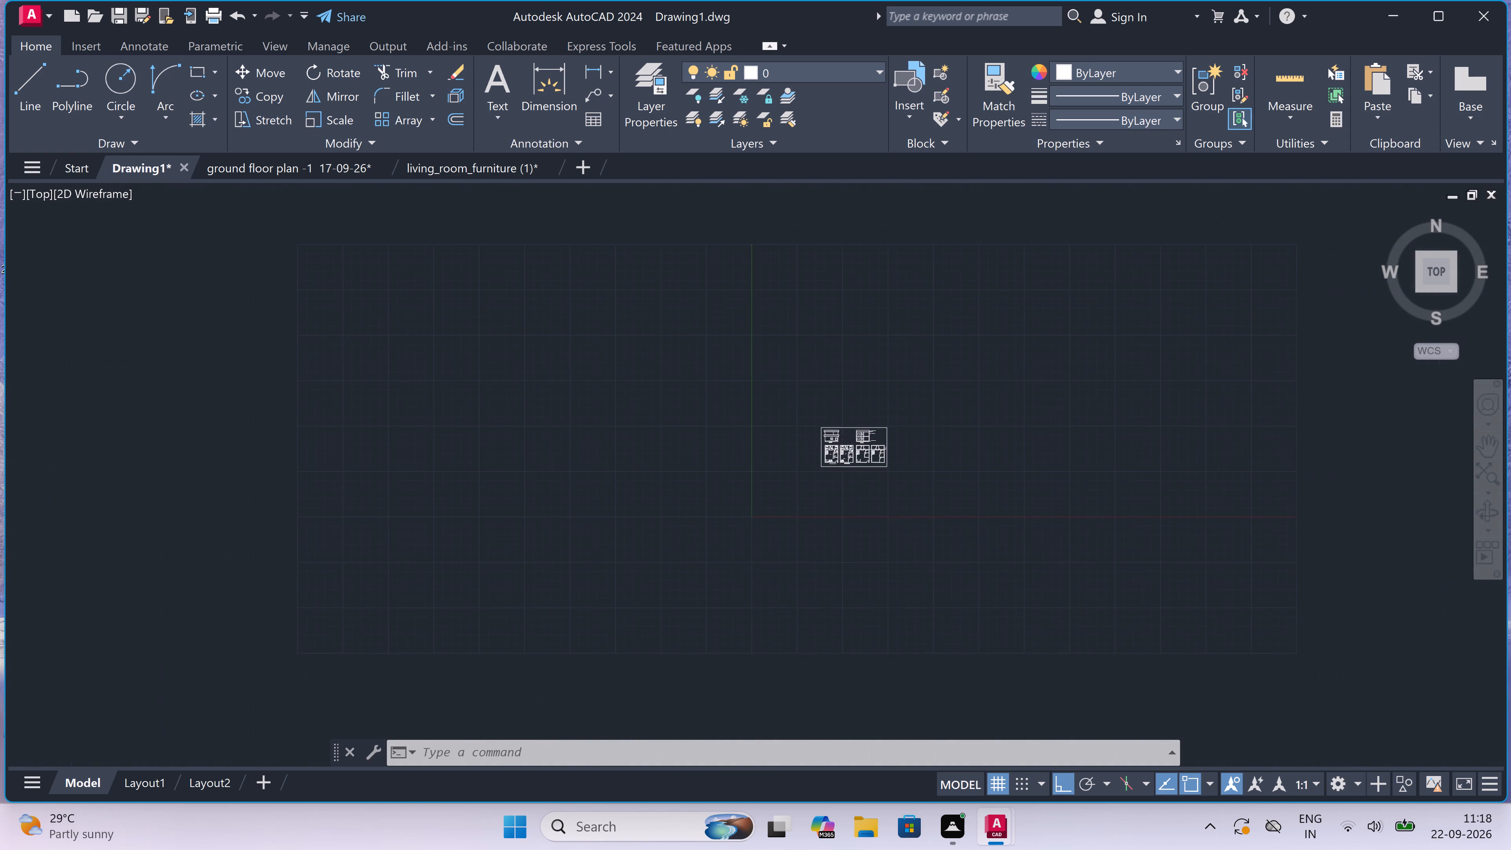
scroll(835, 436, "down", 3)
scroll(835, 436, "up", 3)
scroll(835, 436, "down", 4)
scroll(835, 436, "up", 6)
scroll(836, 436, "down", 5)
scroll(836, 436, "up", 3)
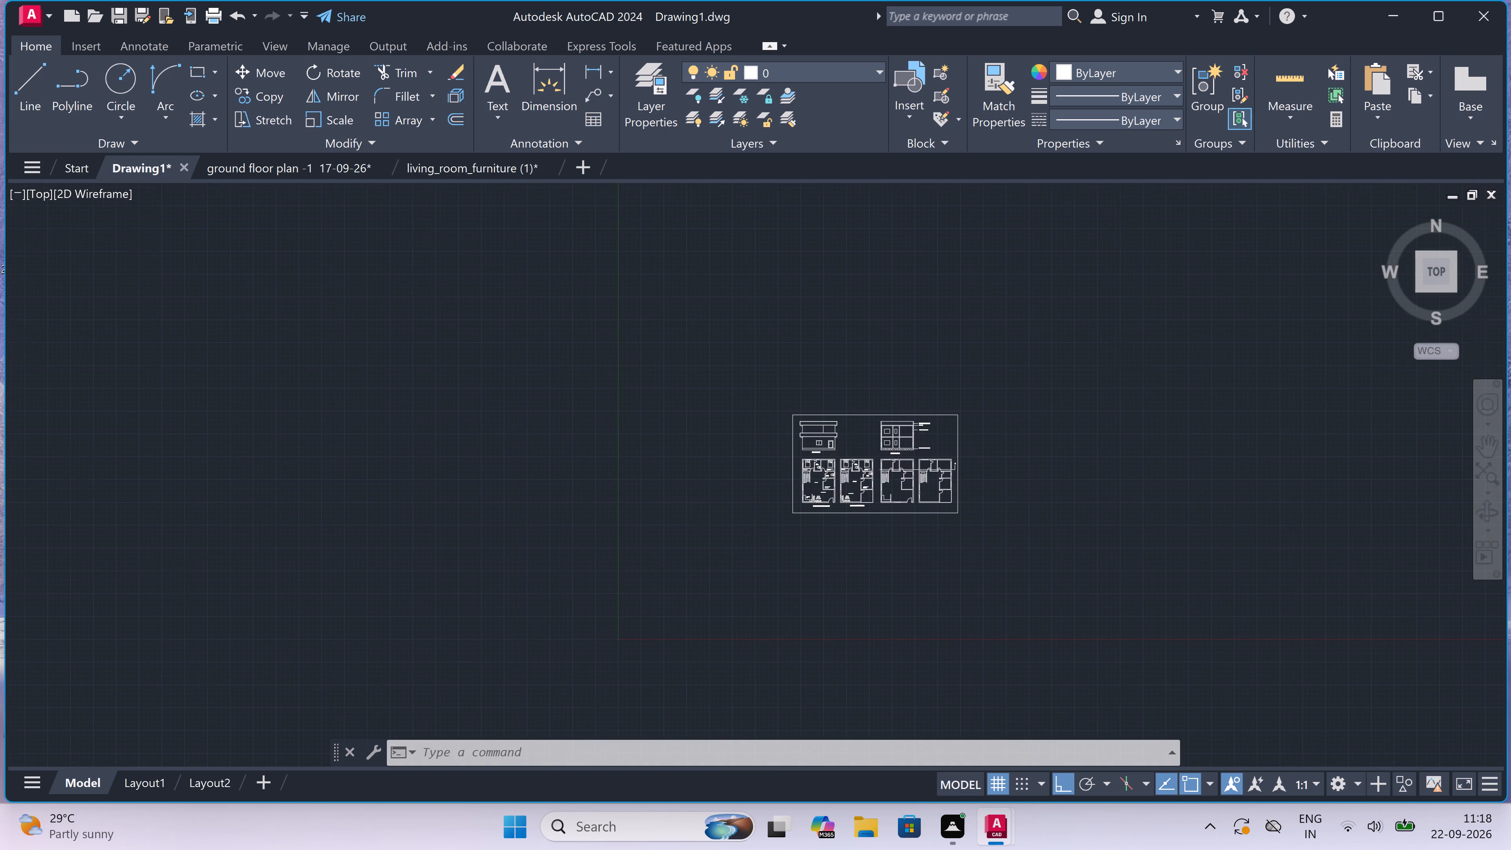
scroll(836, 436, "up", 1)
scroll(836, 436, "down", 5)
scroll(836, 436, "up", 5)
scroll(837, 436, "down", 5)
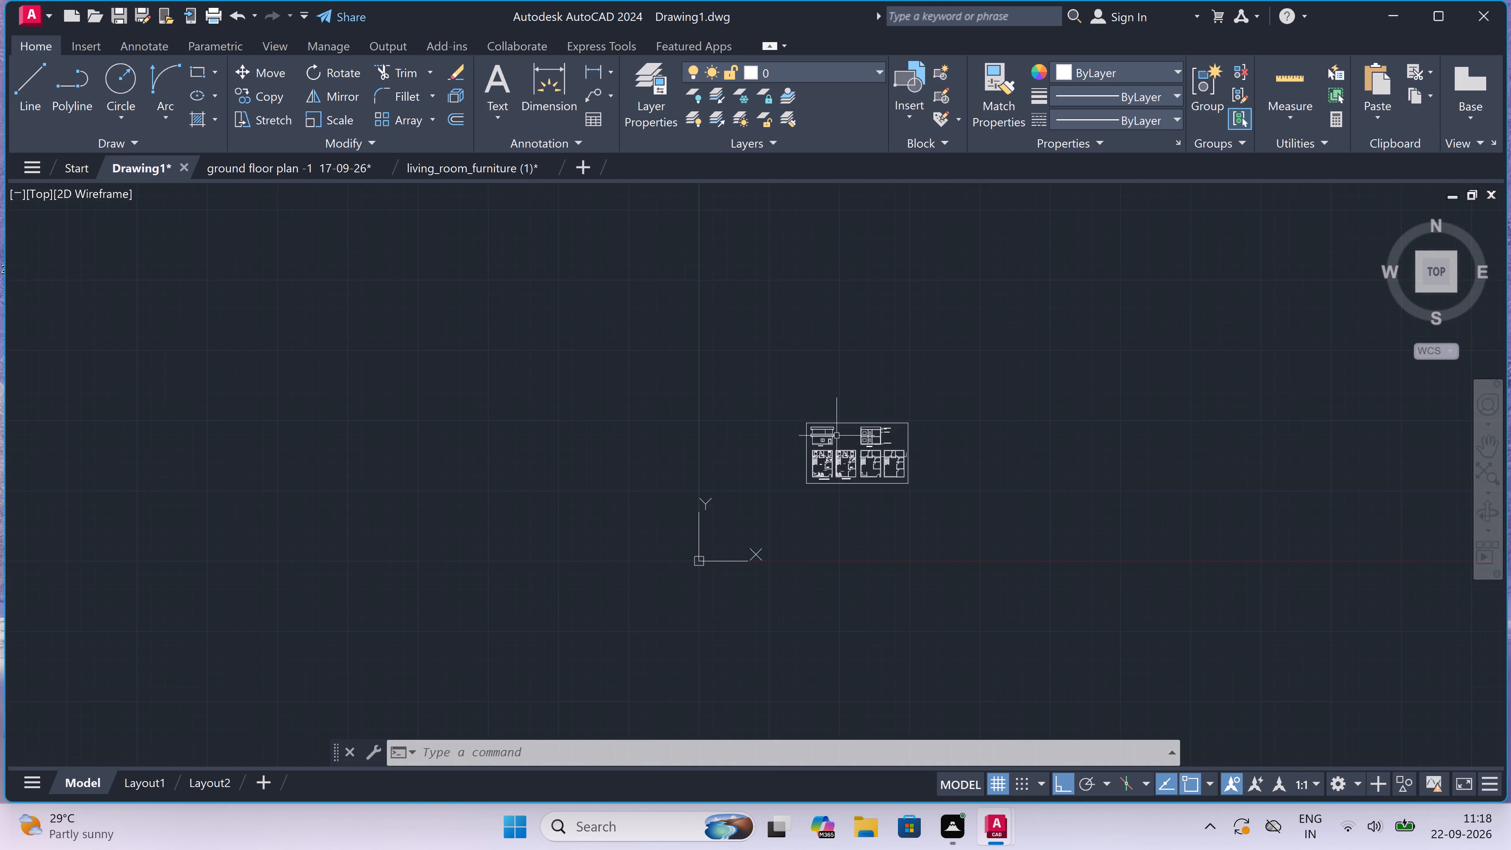
Review the sheet's elevation and section, and the furniture and room labels in the ground and first floor plans.
scroll(840, 434, "up", 6)
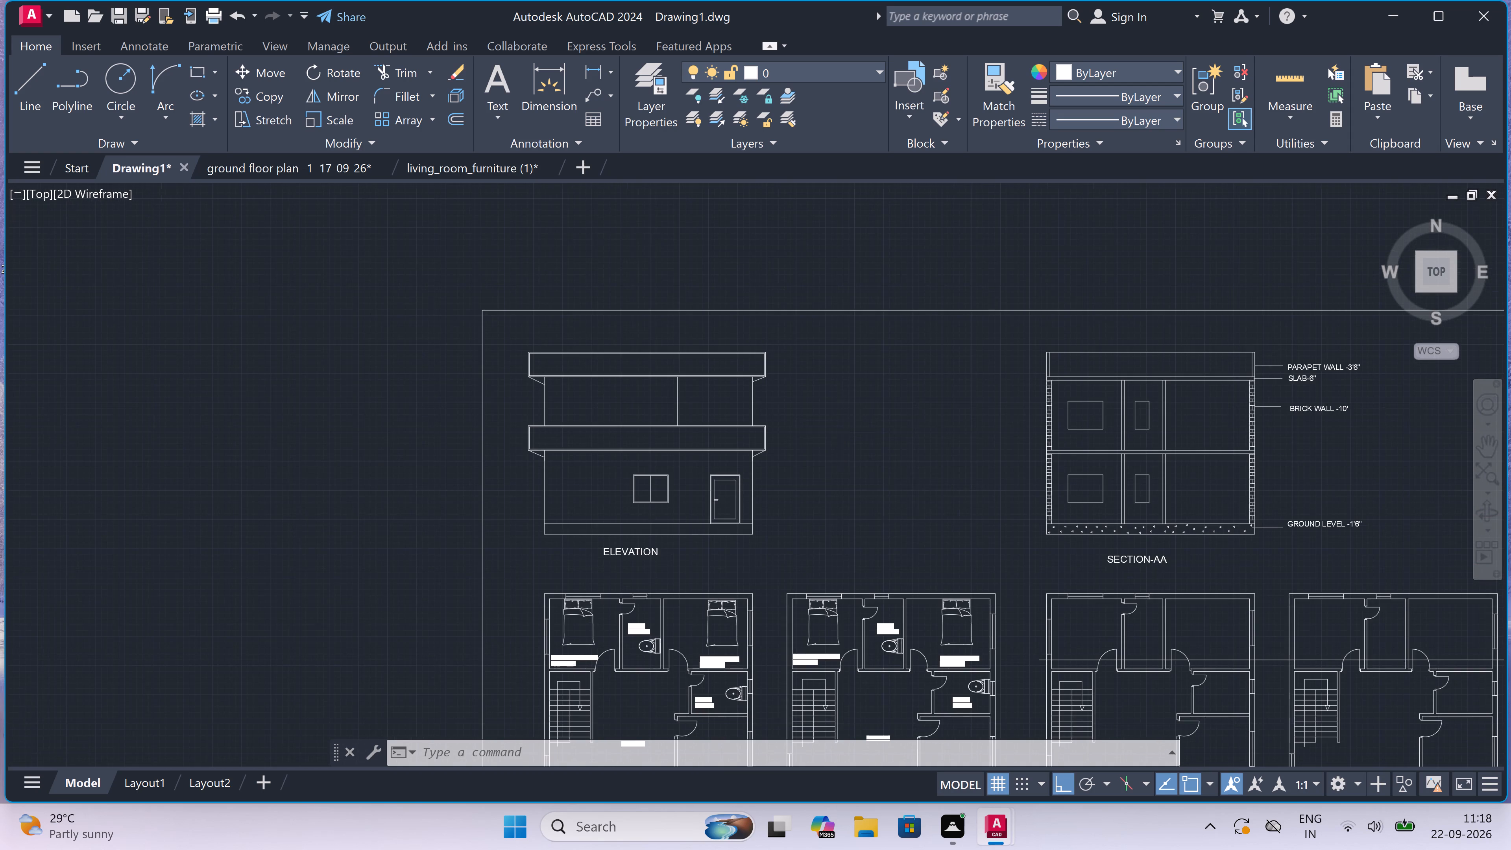
scroll(845, 422, "down", 3)
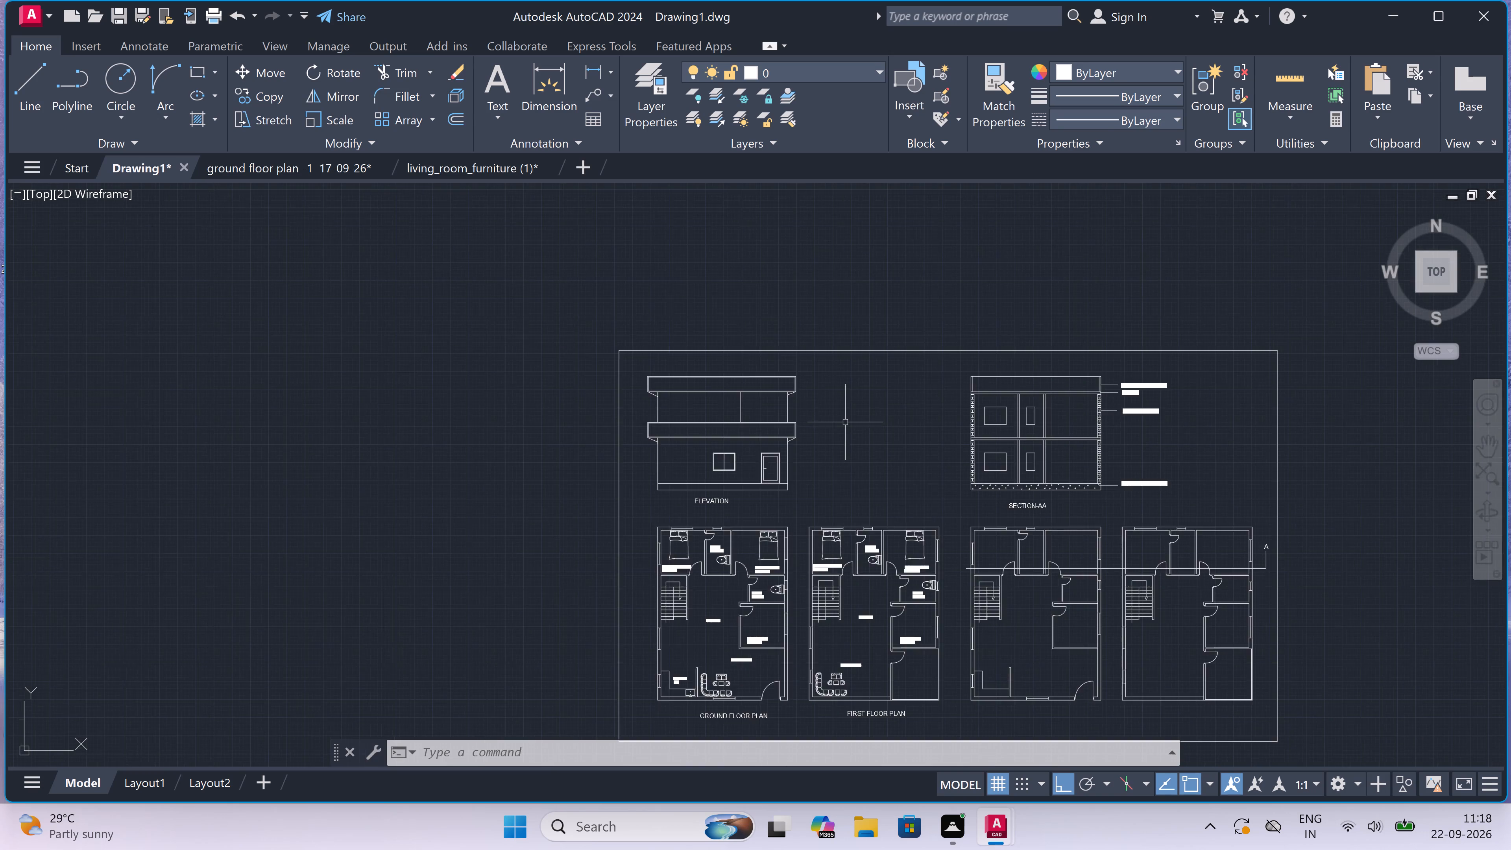
scroll(845, 422, "down", 6)
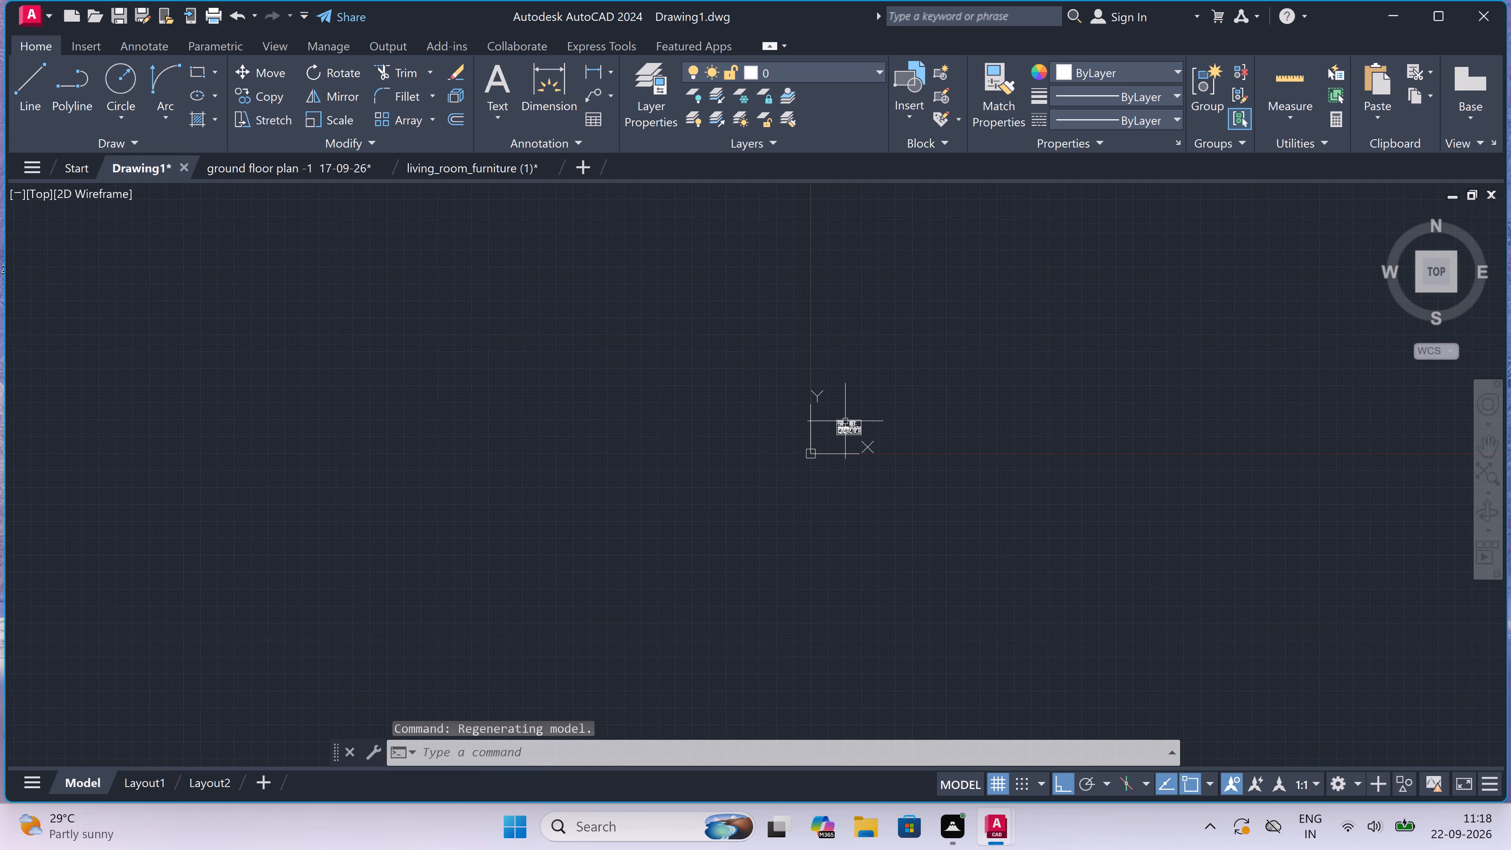
scroll(846, 419, "up", 7)
scroll(823, 463, "up", 2)
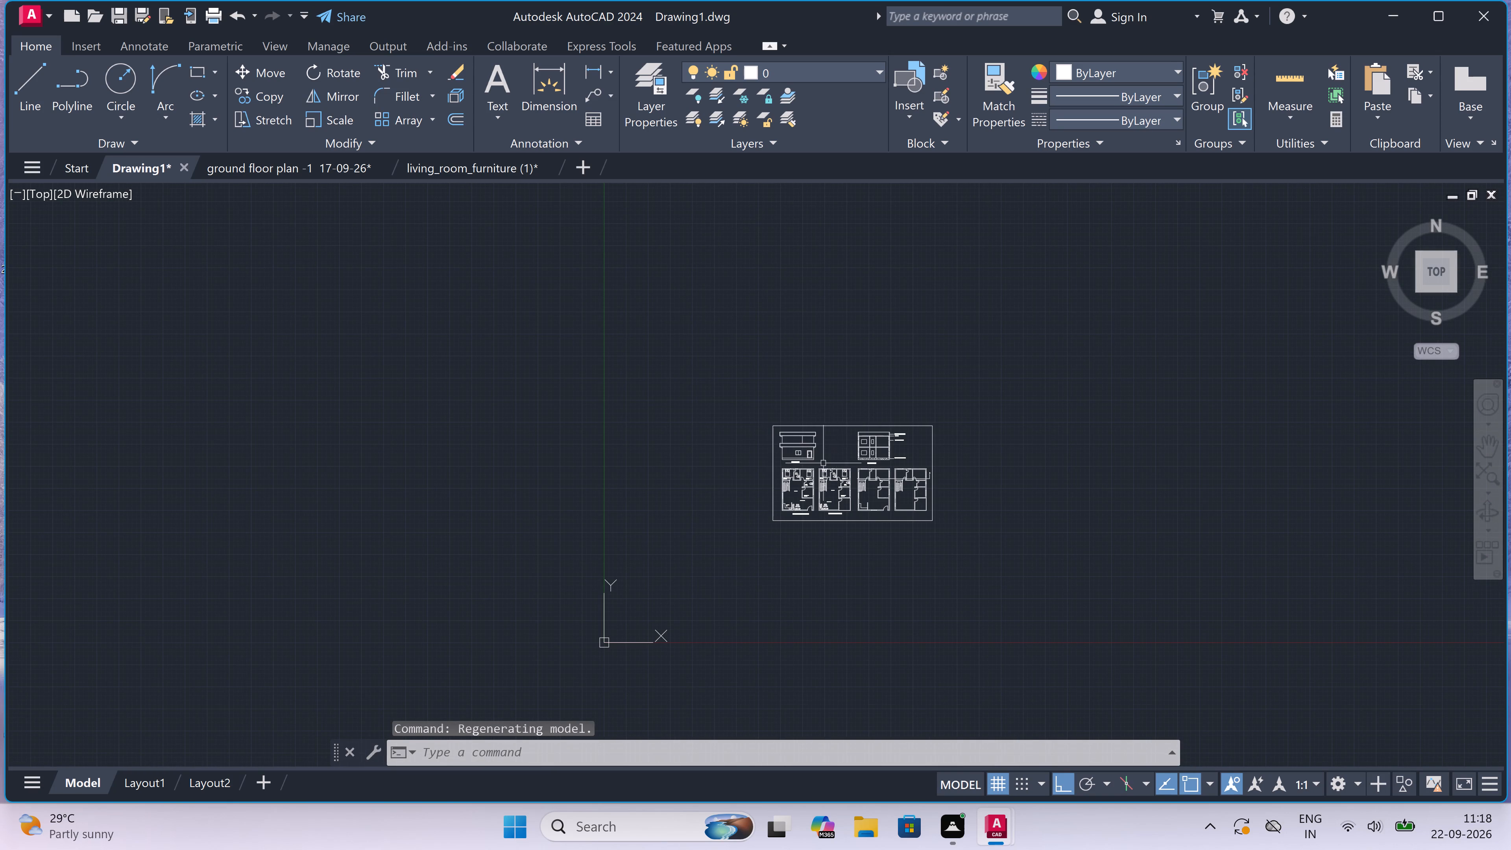
scroll(823, 463, "up", 5)
scroll(823, 464, "down", 7)
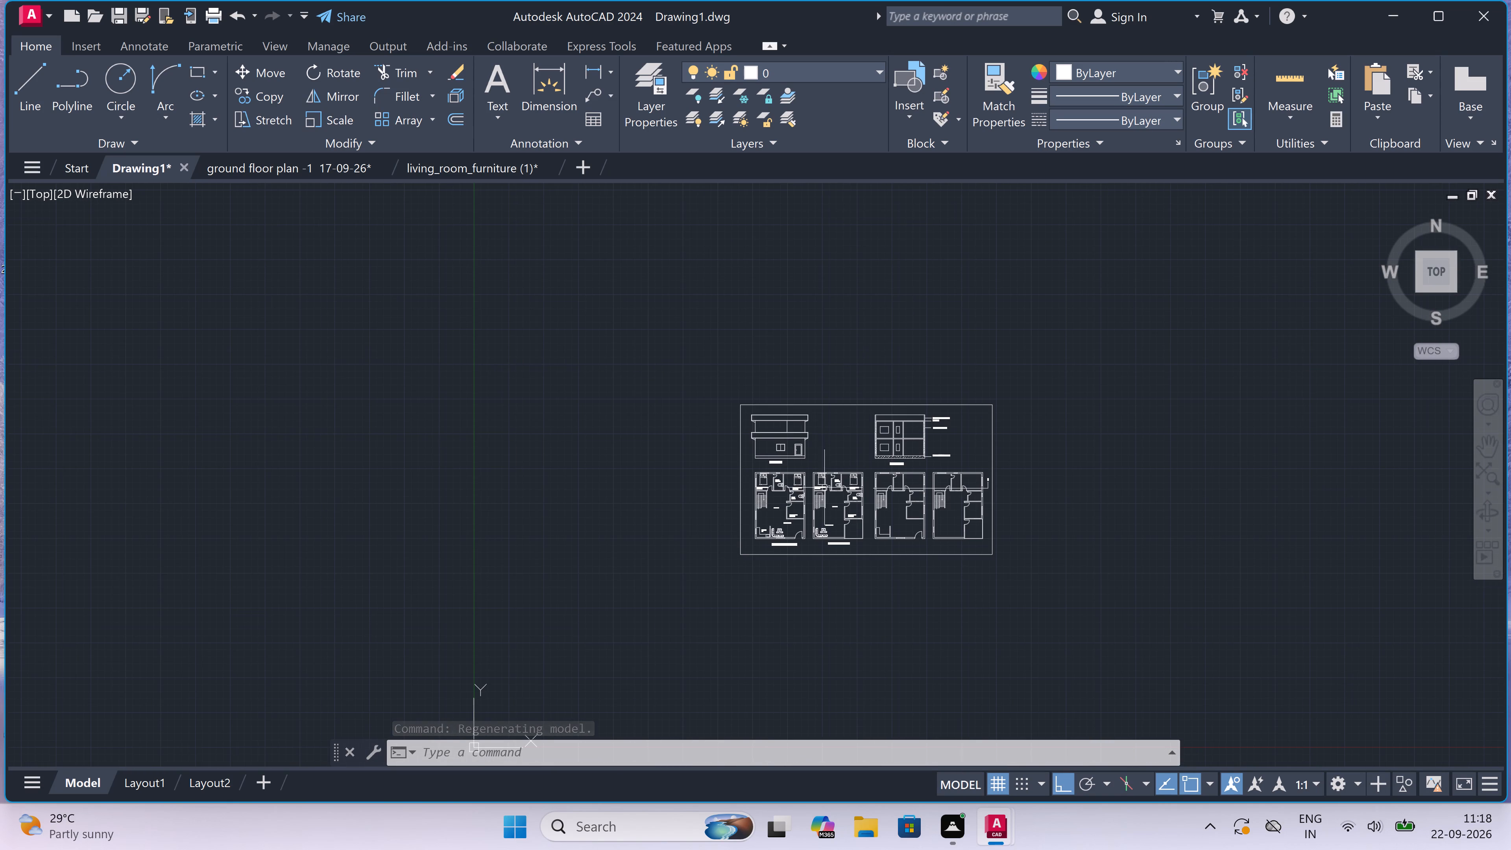
scroll(816, 497, "up", 6)
scroll(816, 496, "down", 7)
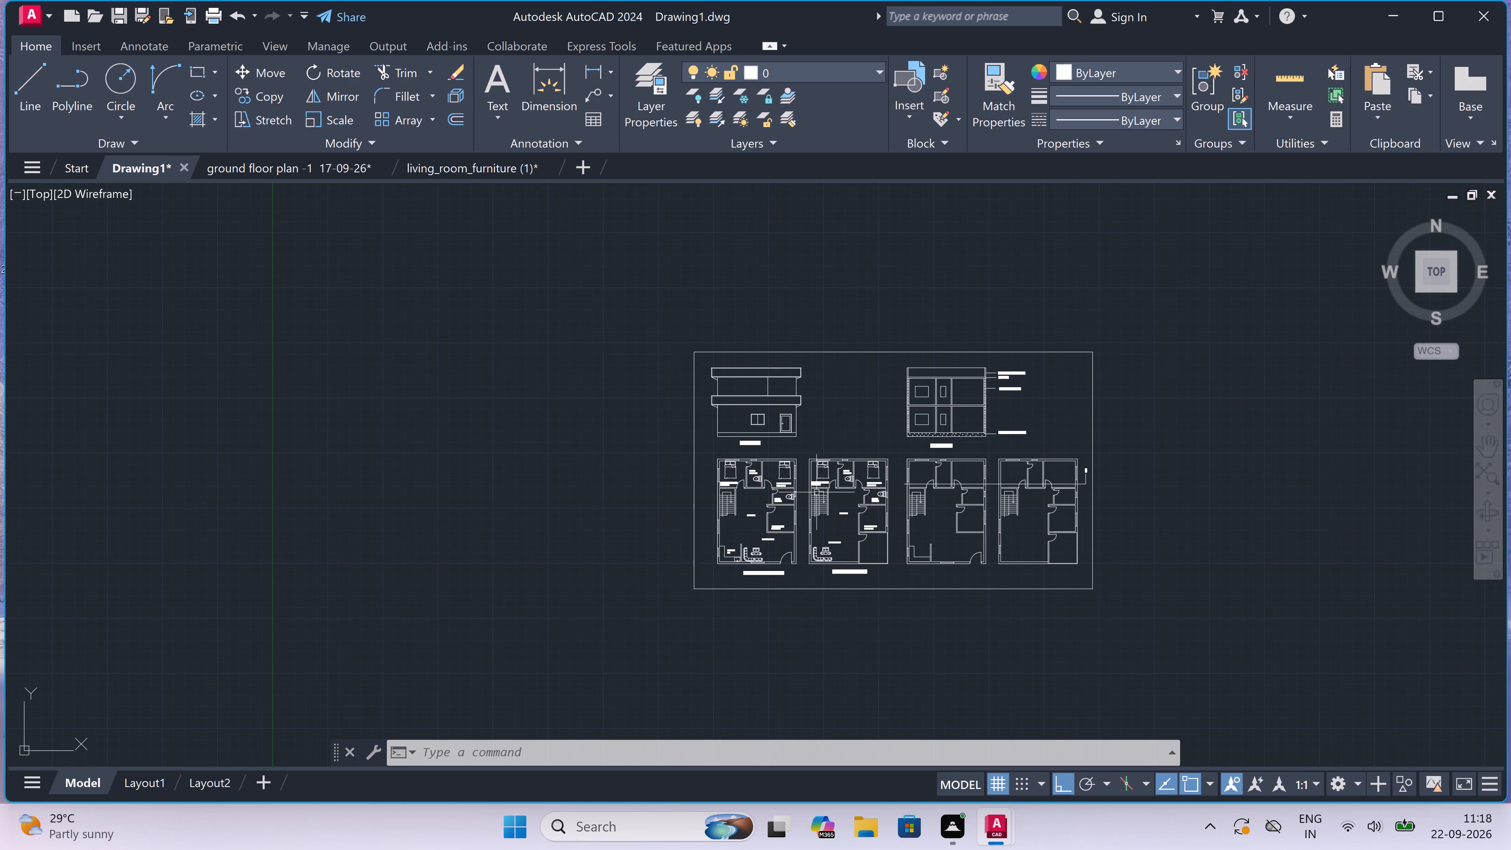
scroll(754, 479, "up", 2)
scroll(800, 525, "up", 5)
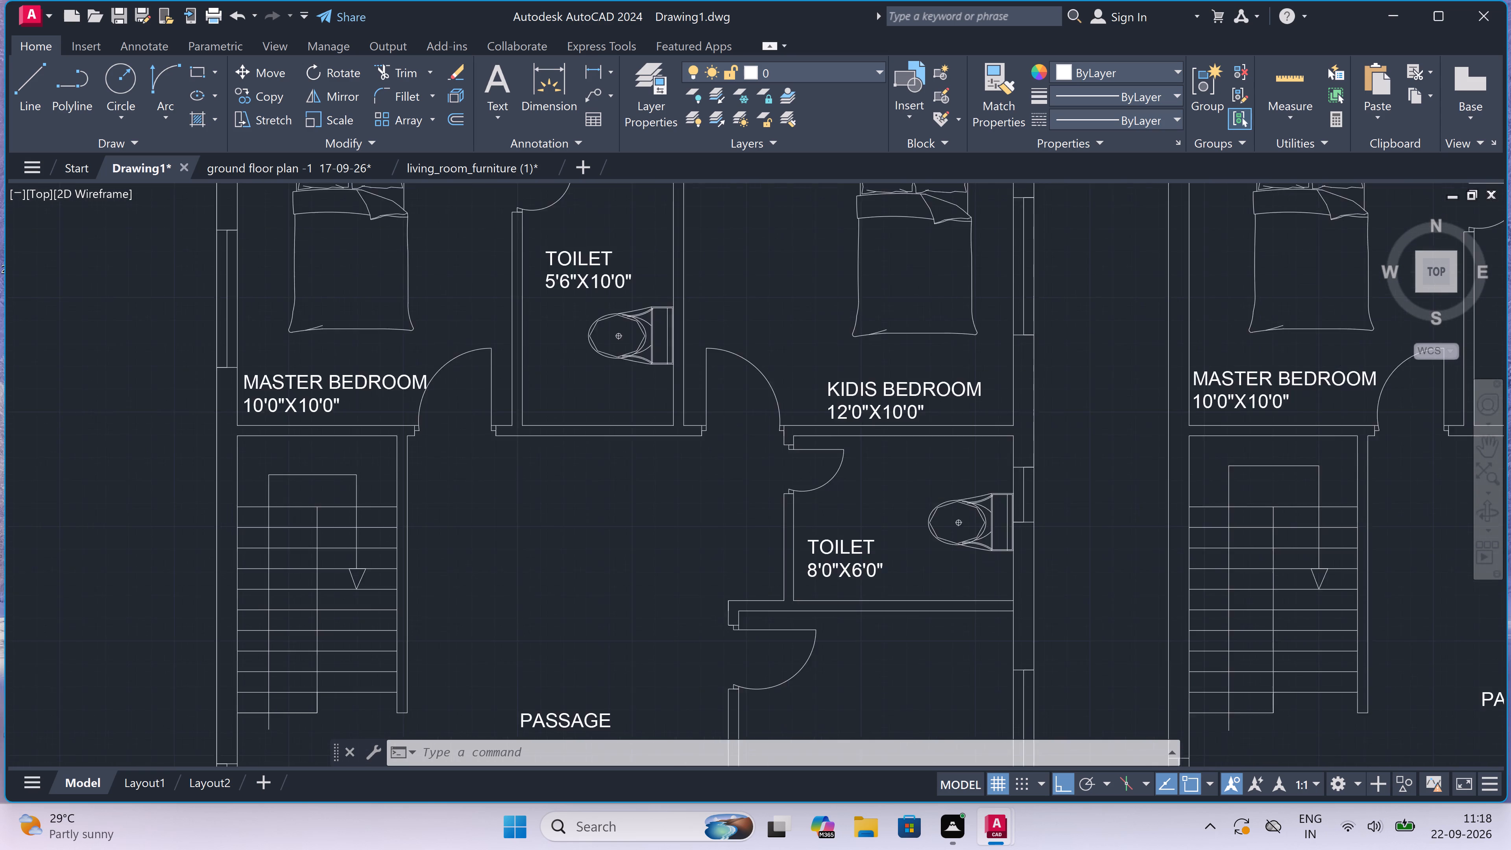
scroll(807, 480, "down", 5)
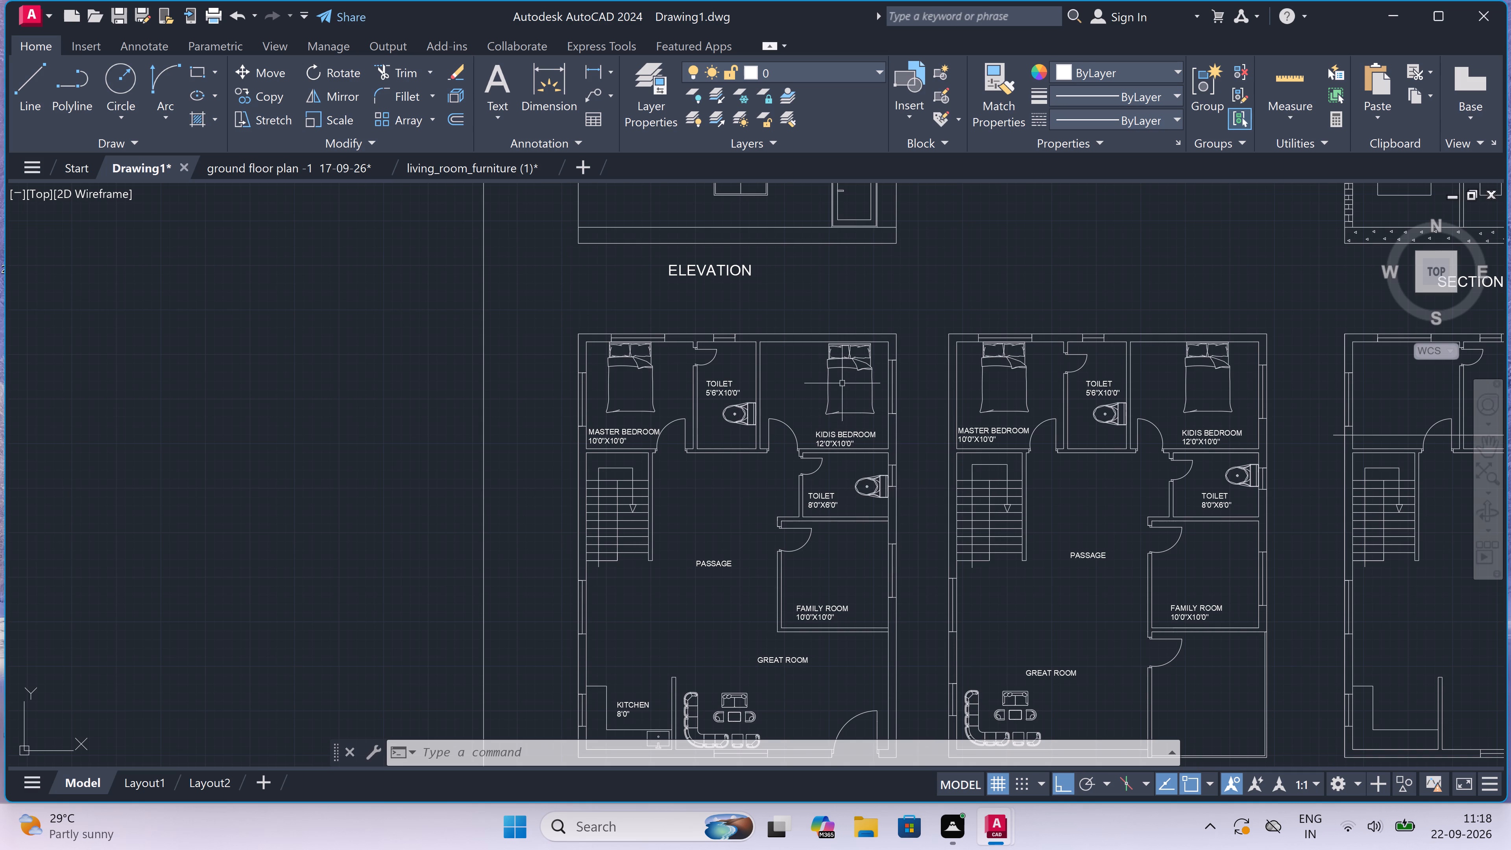
scroll(812, 381, "down", 2)
scroll(772, 470, "up", 2)
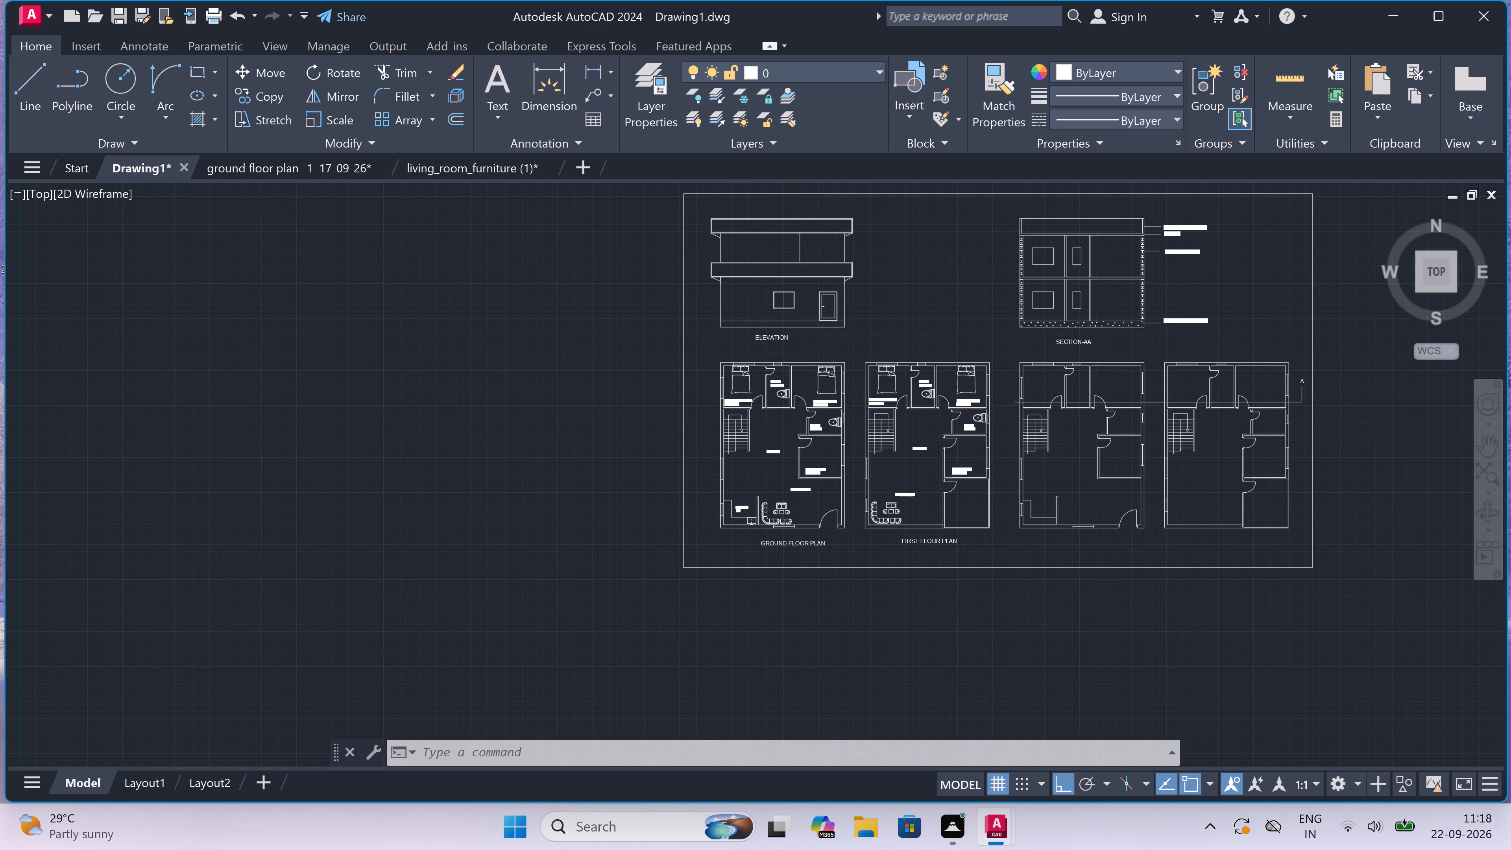
Look through the recent drawings and their previews for a furniture drawing to use in the floor plans.
left_click(23, 7)
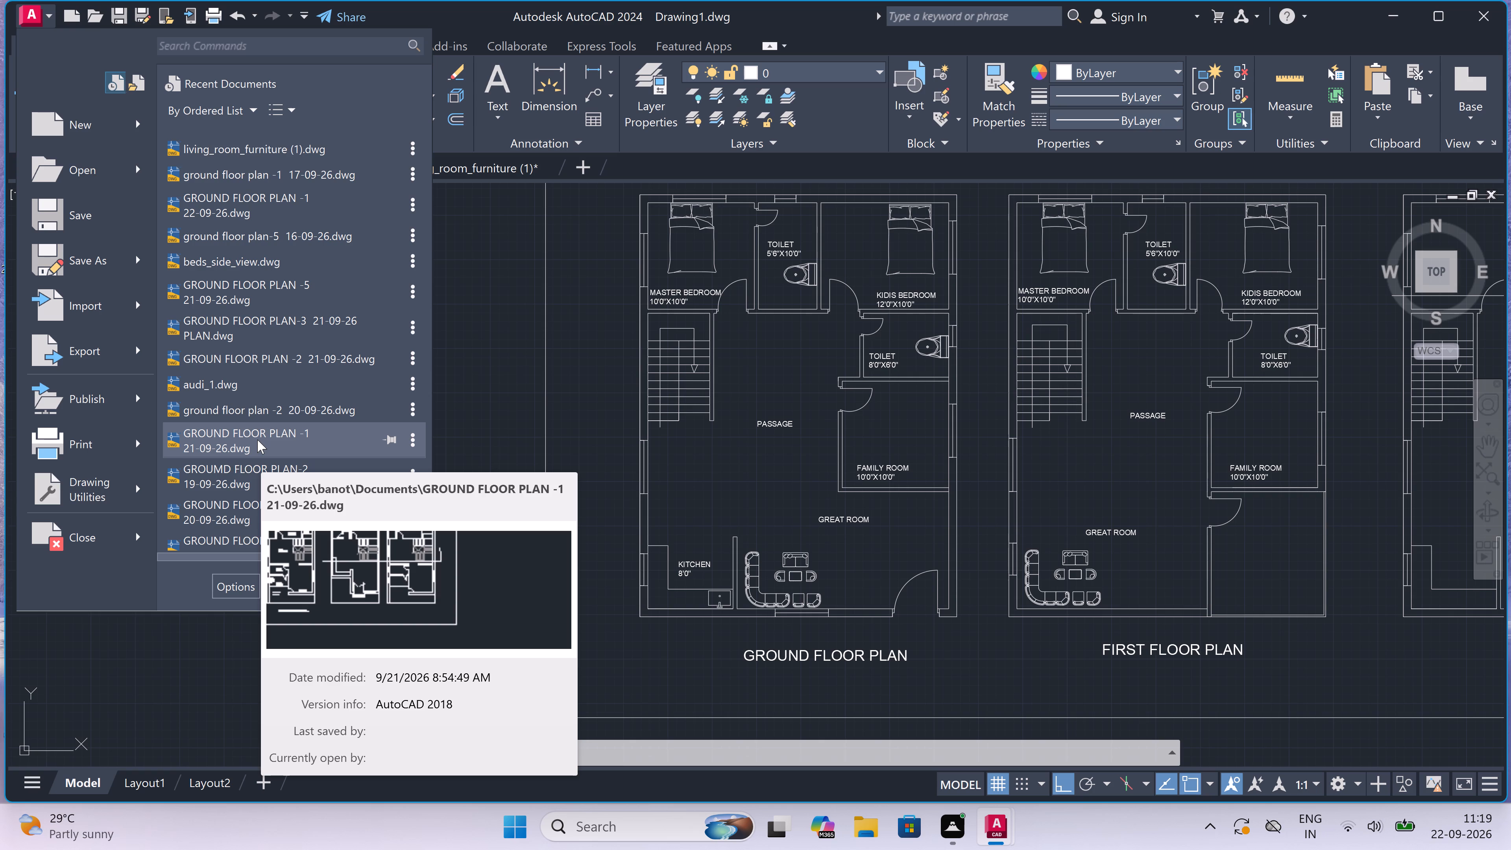
scroll(257, 440, "down", 1)
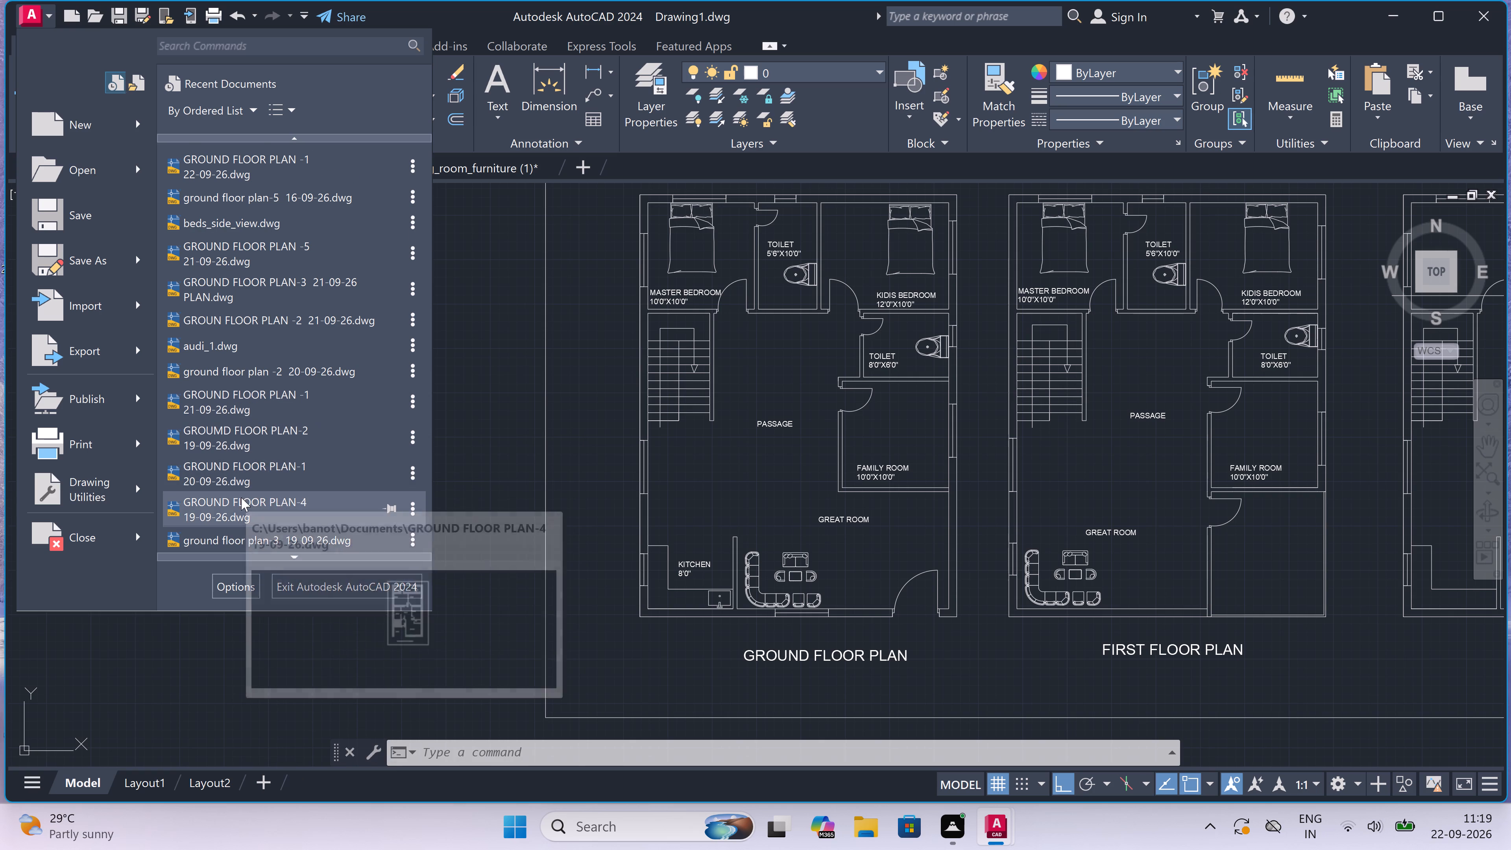
scroll(241, 497, "down", 9)
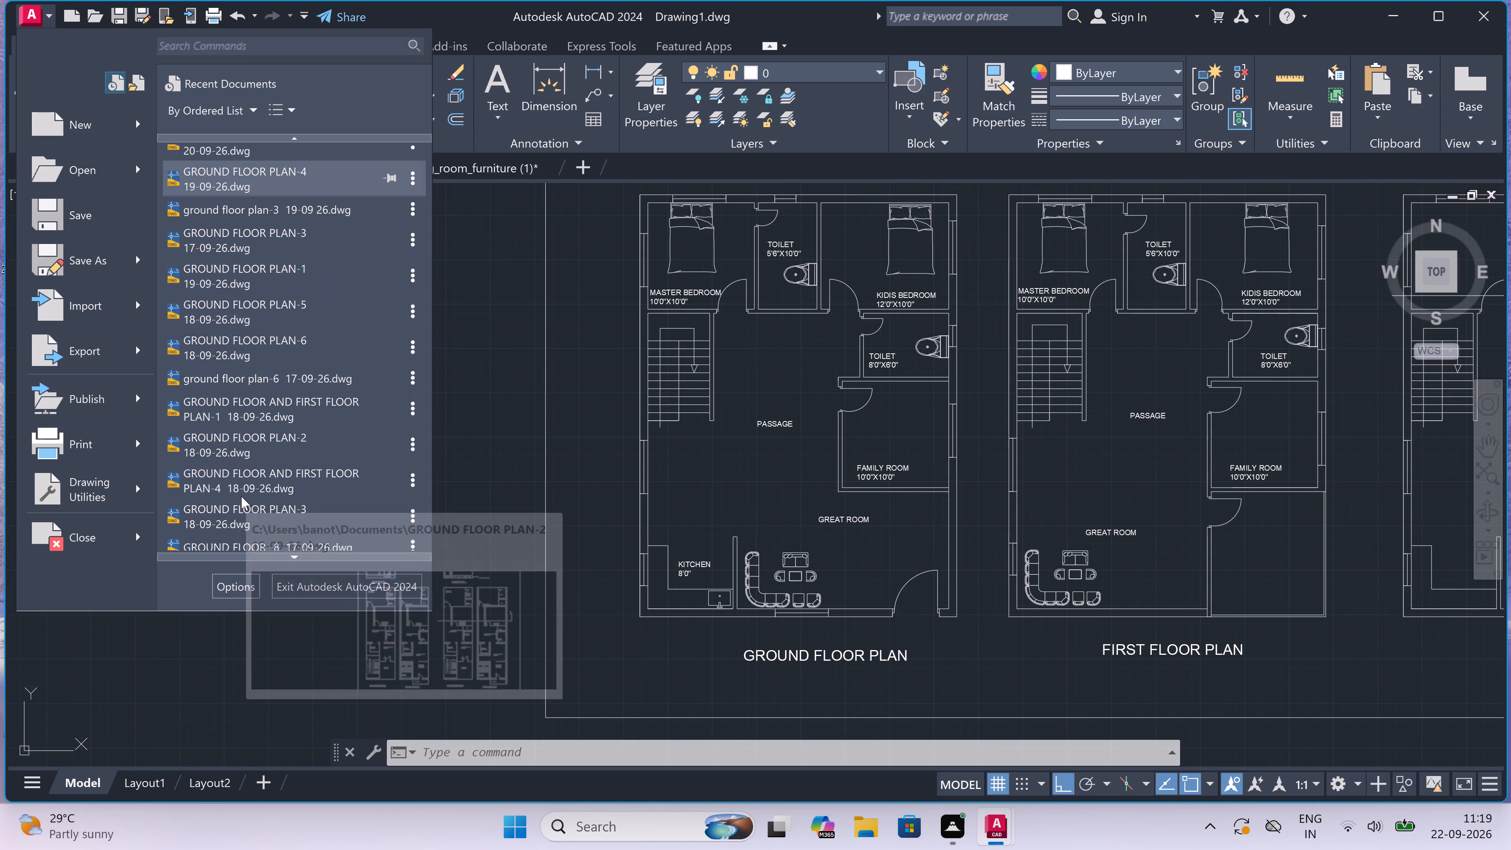
scroll(241, 495, "down", 3)
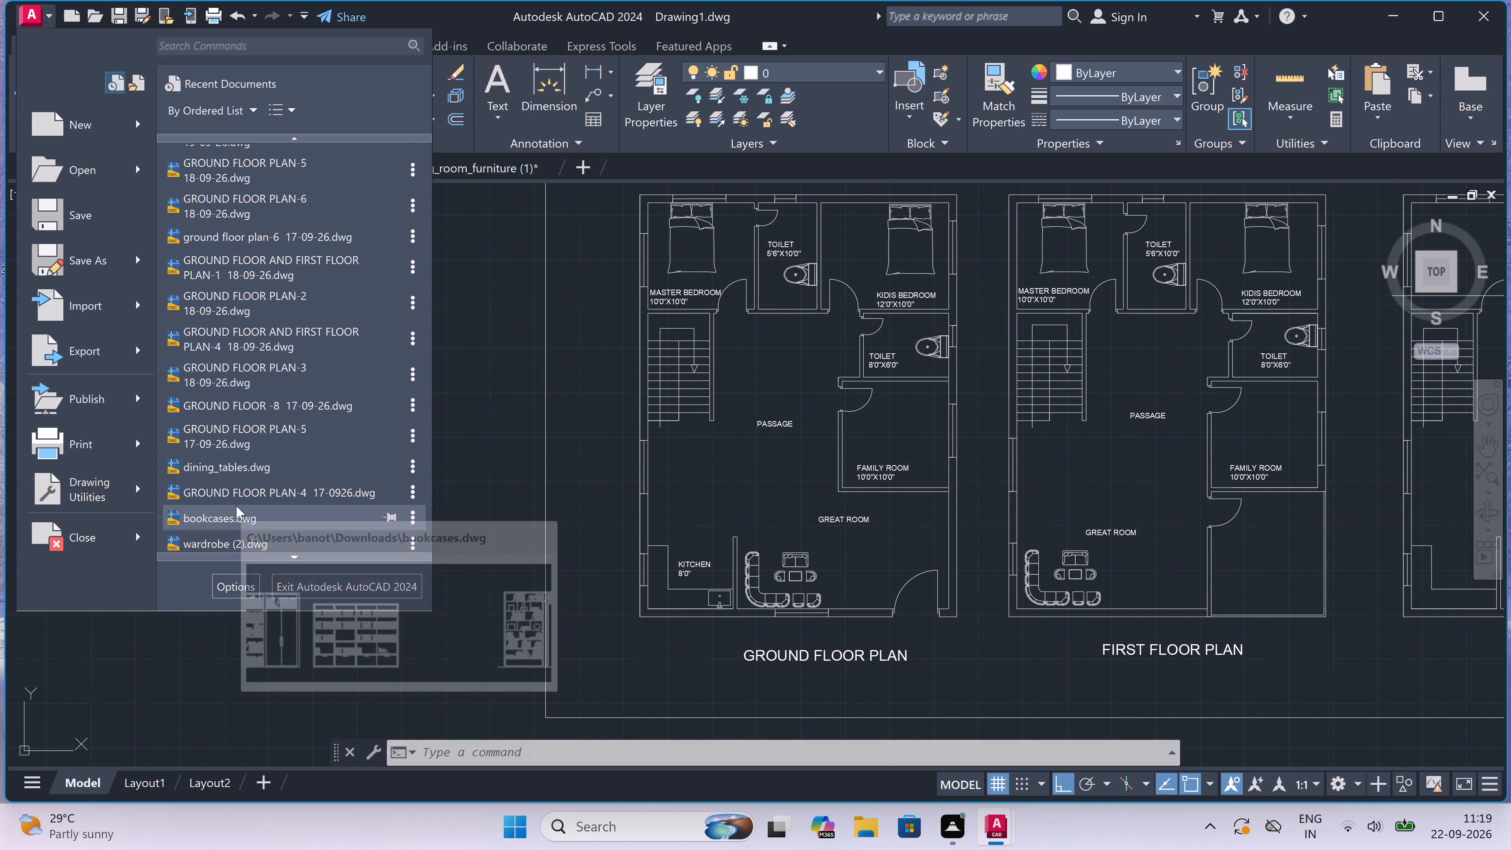
scroll(236, 506, "down", 4)
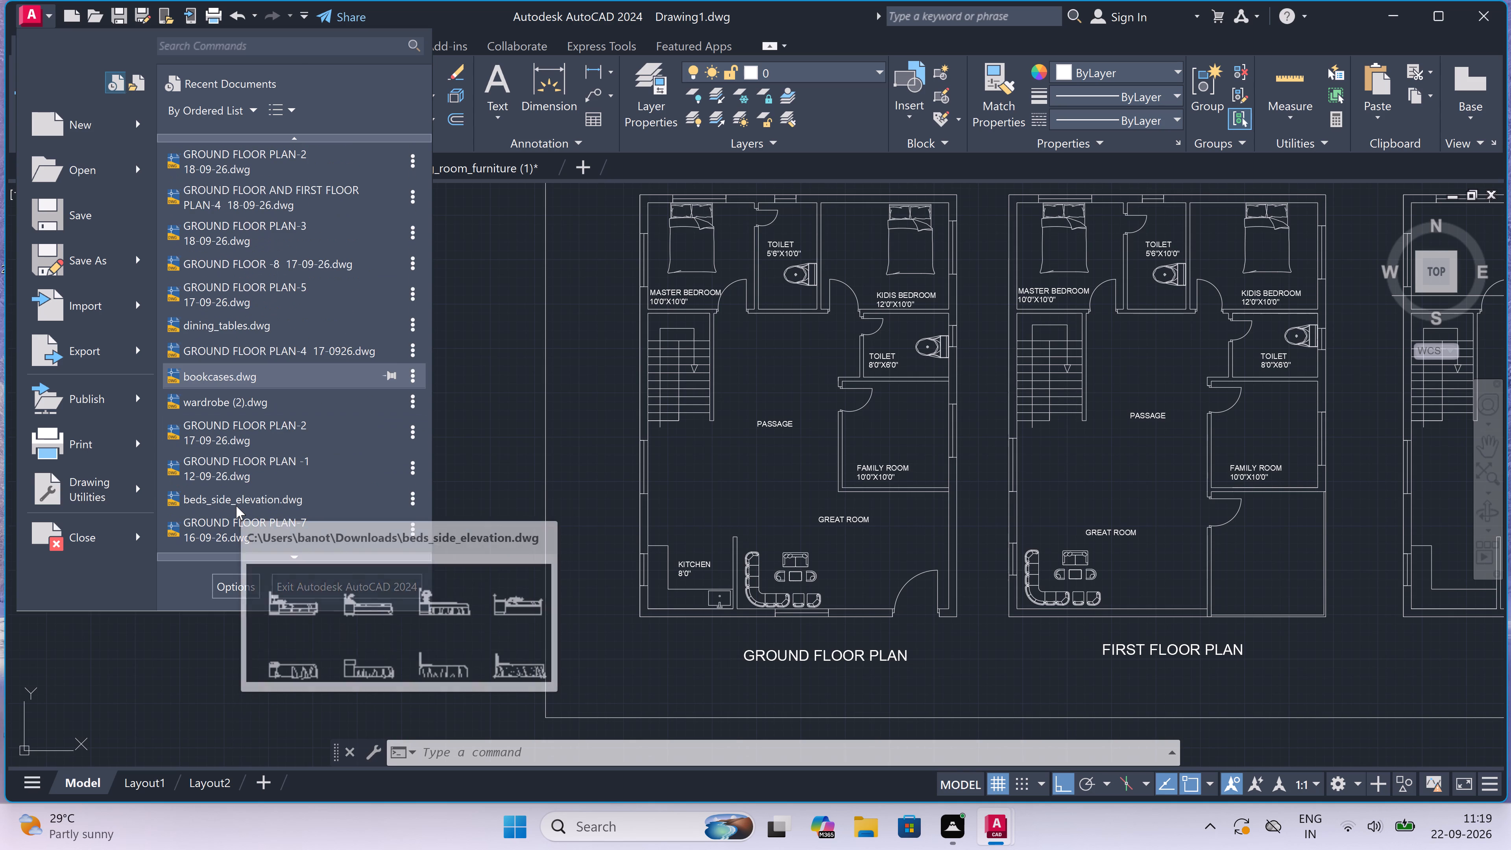
scroll(236, 501, "down", 3)
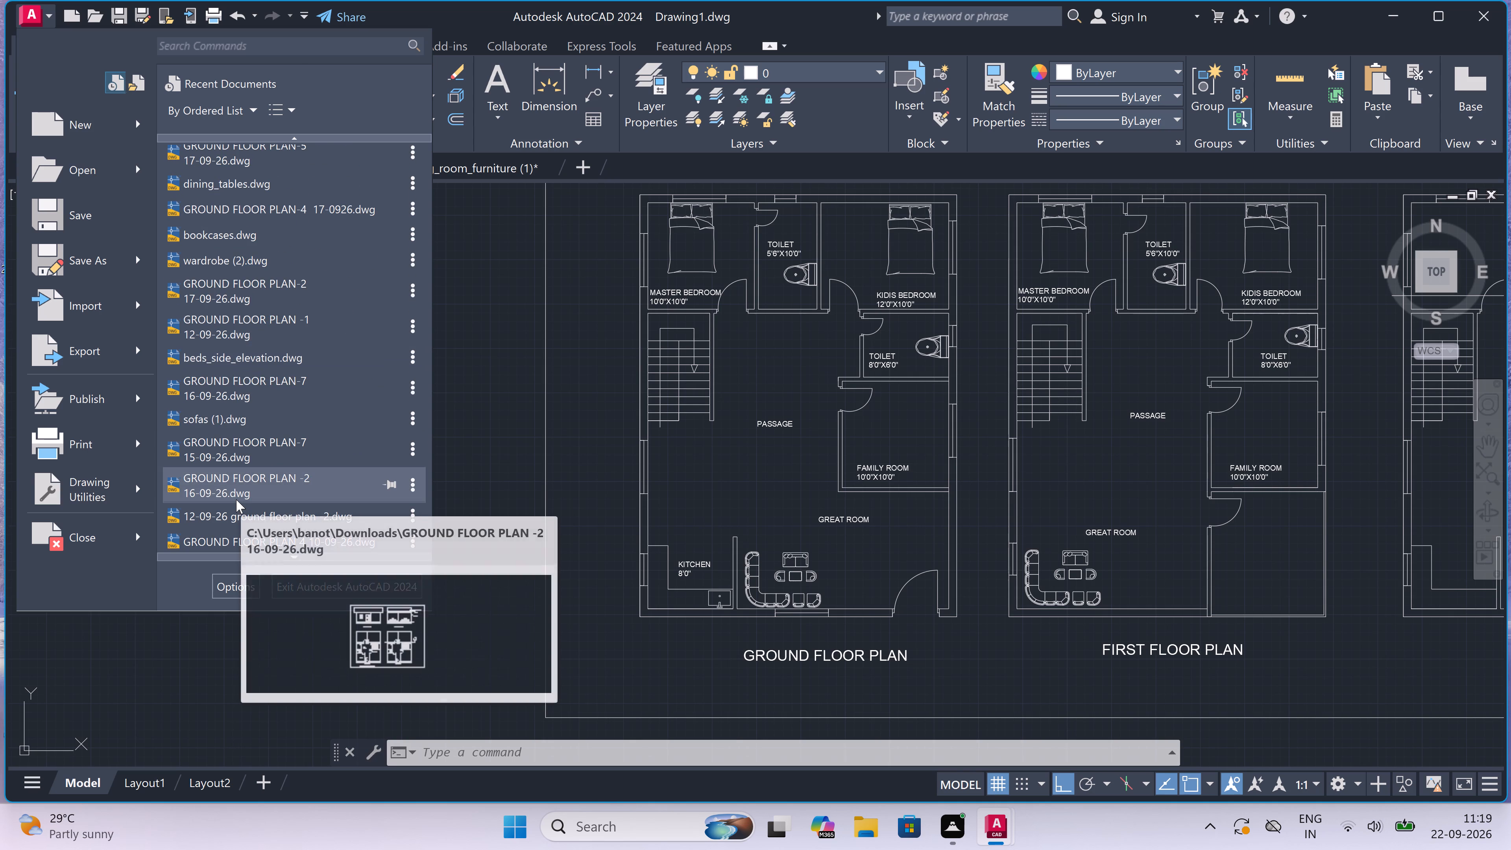
scroll(236, 499, "down", 4)
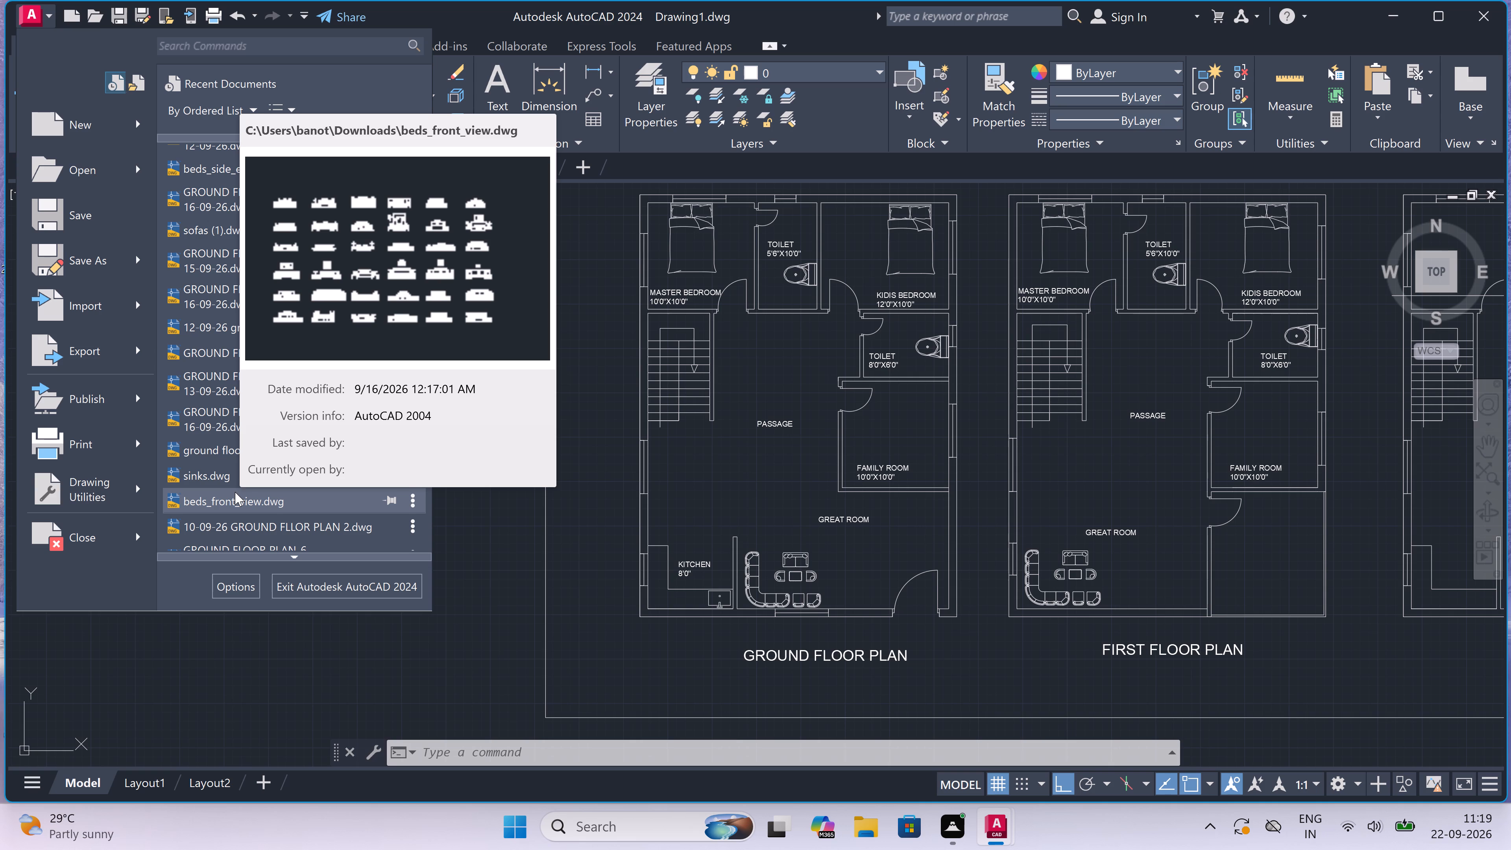
scroll(235, 492, "down", 1)
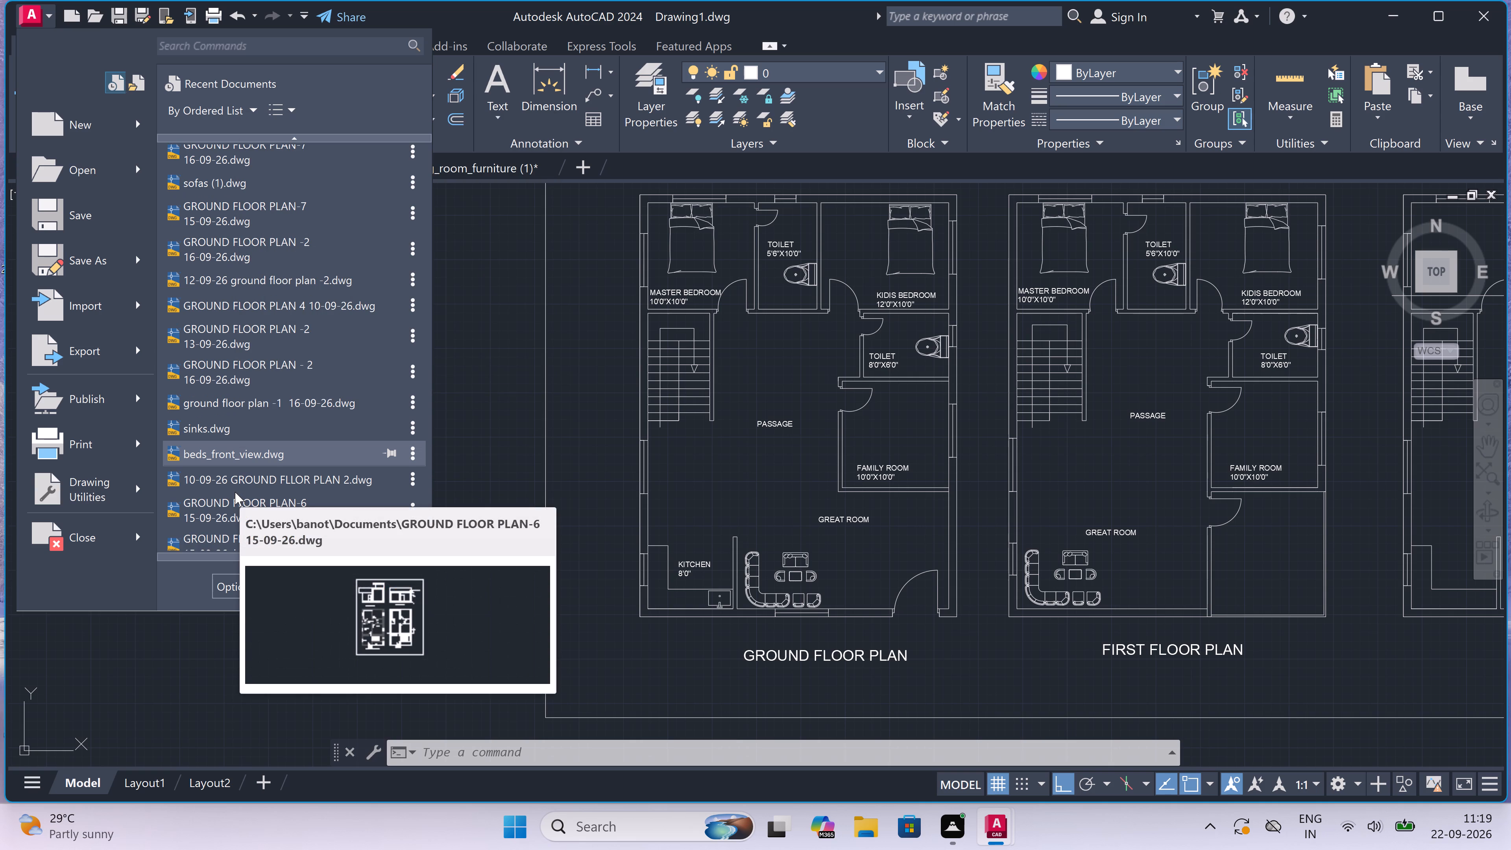
scroll(235, 492, "down", 5)
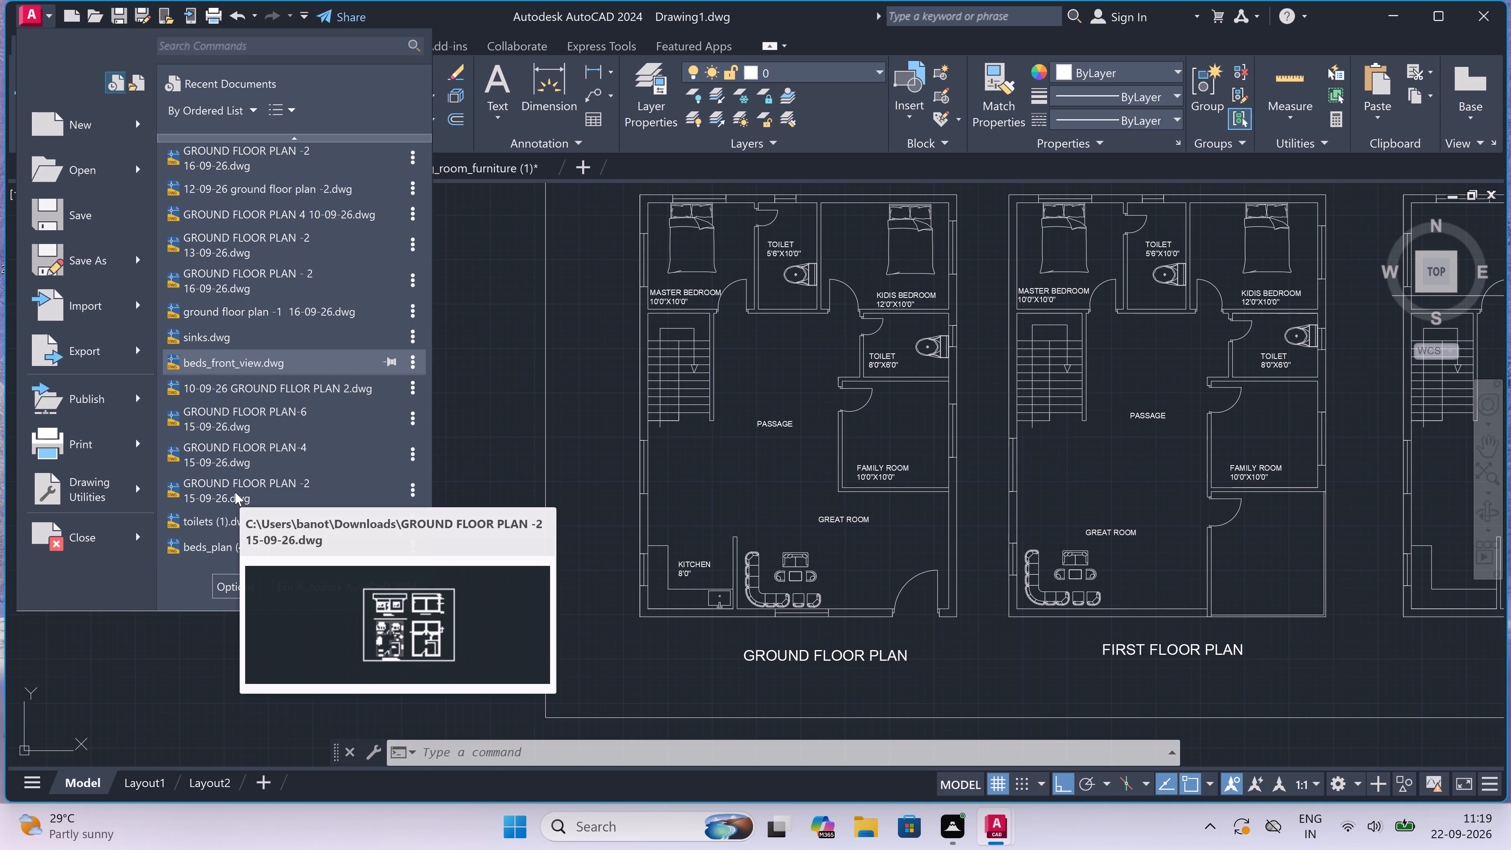
scroll(235, 492, "down", 2)
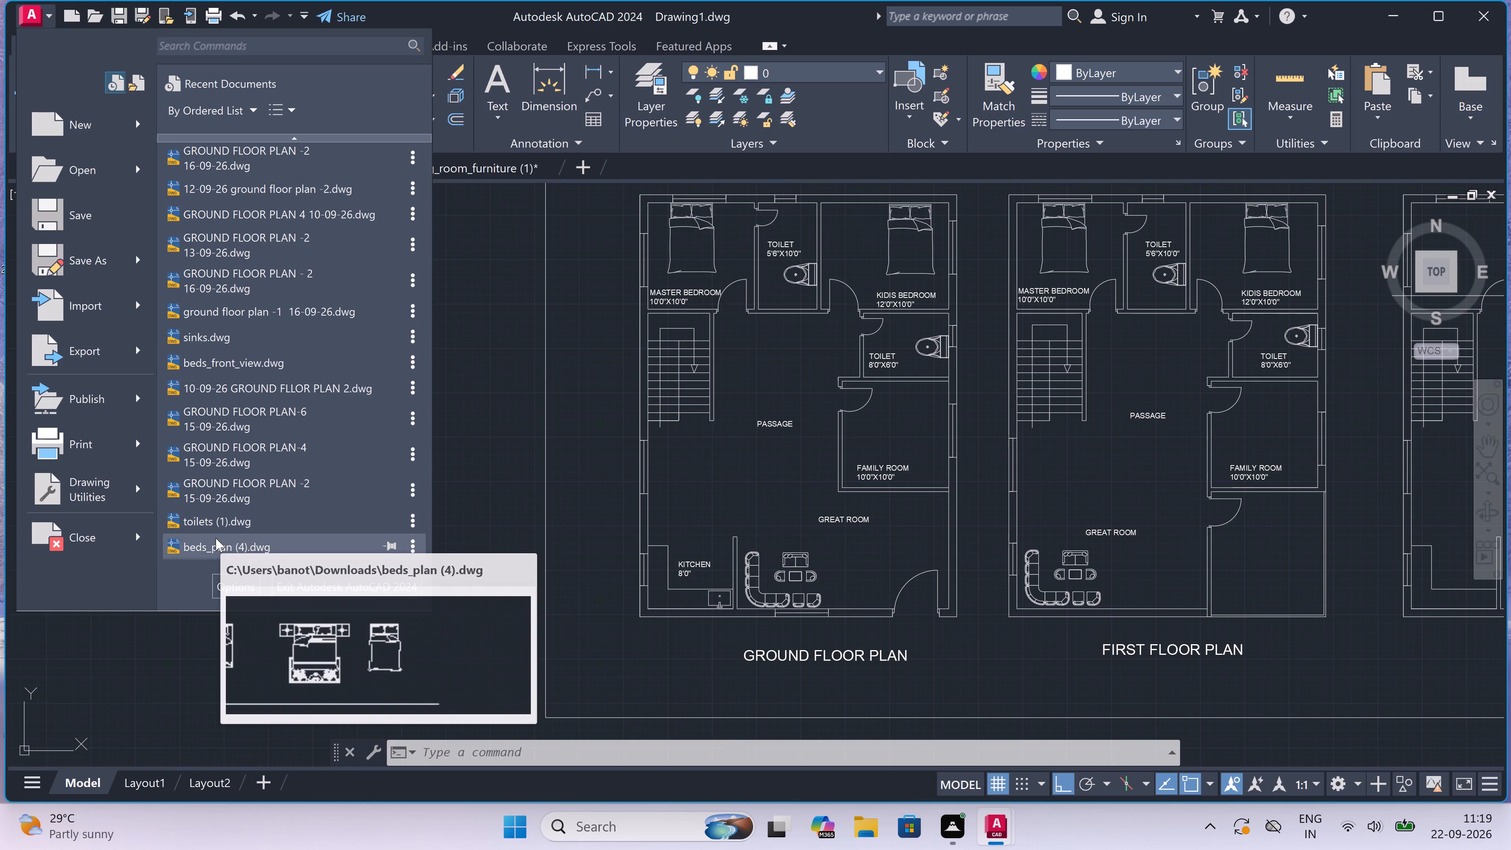
scroll(214, 536, "down", 3)
Open dining_tables.dwg from the recent drawings.
scroll(224, 462, "up", 2)
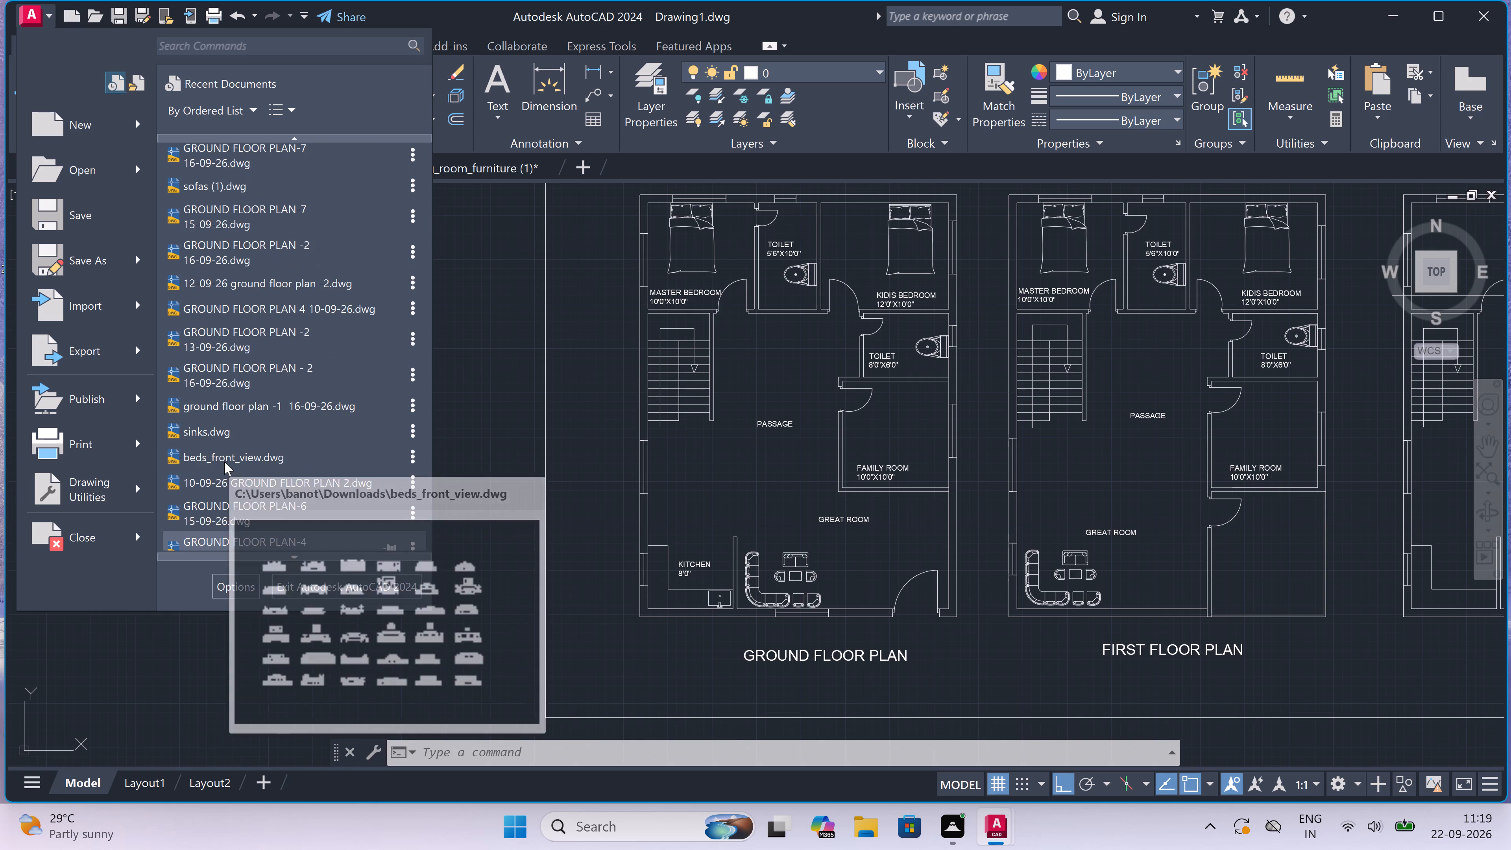
scroll(224, 462, "up", 2)
scroll(240, 377, "up", 2)
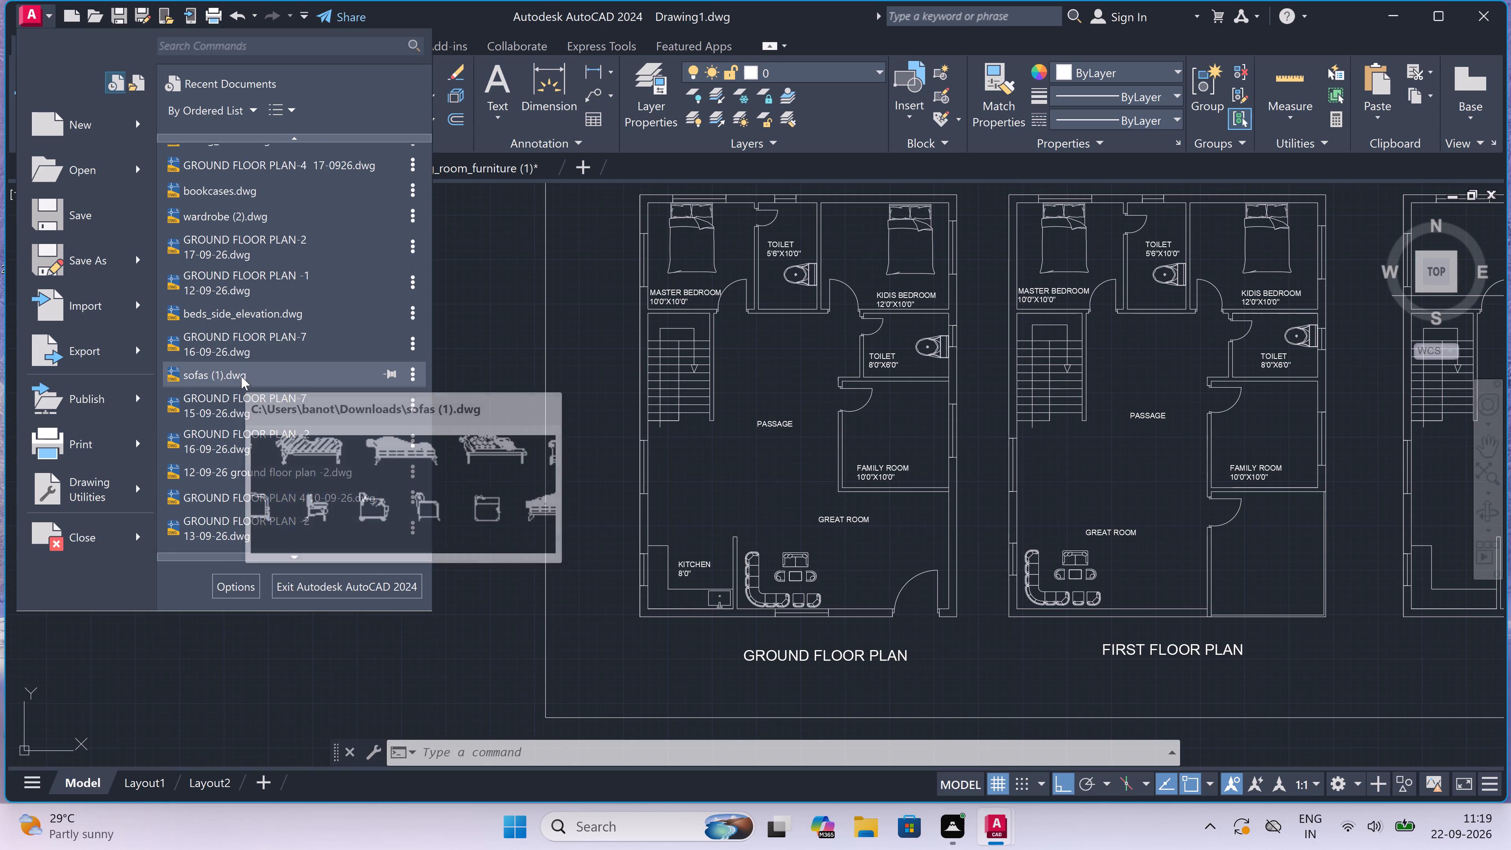
scroll(241, 376, "up", 1)
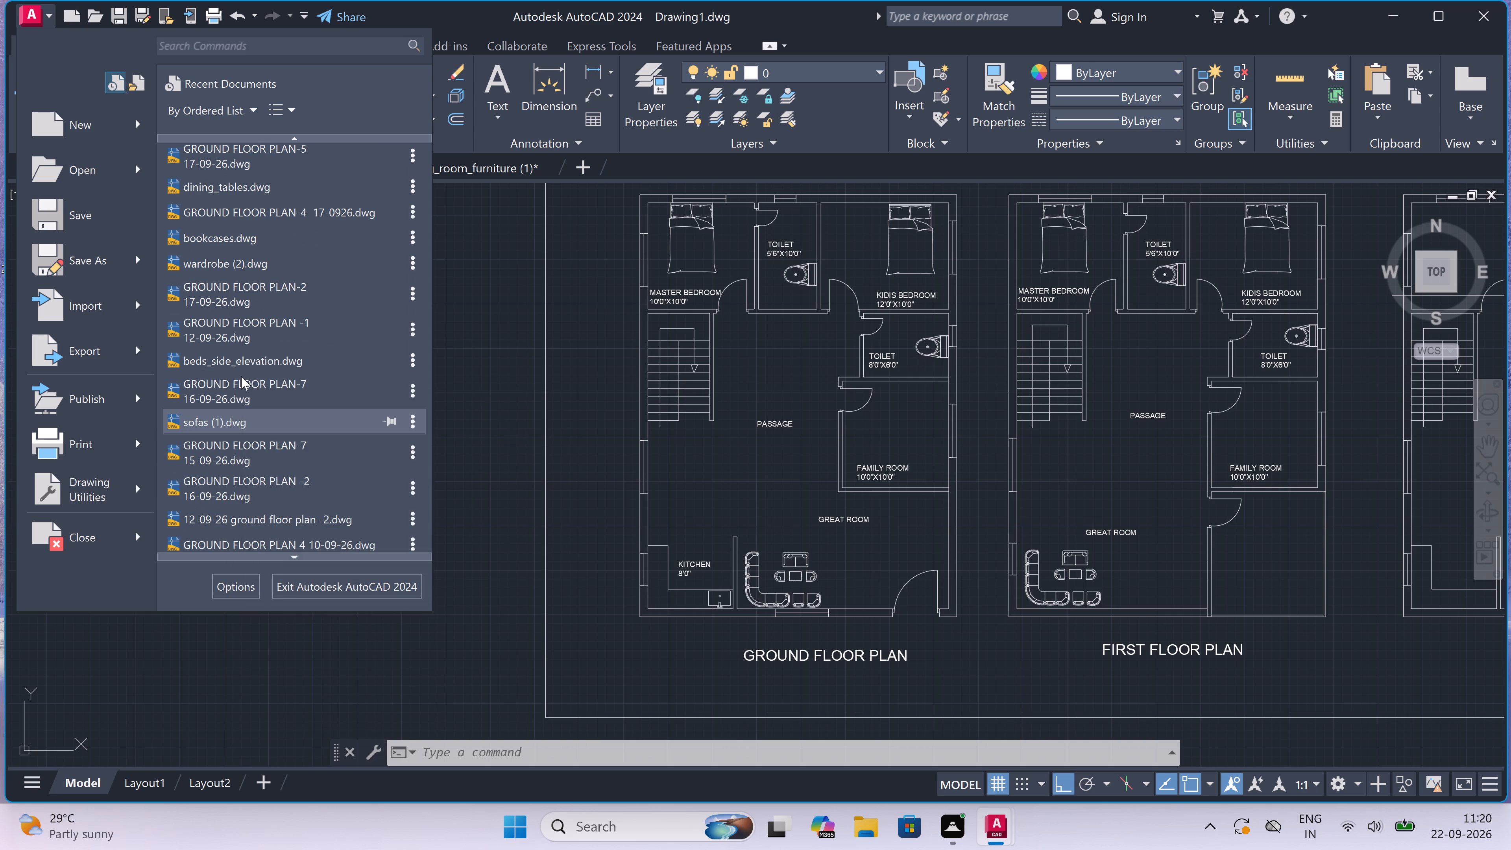
scroll(241, 376, "up", 3)
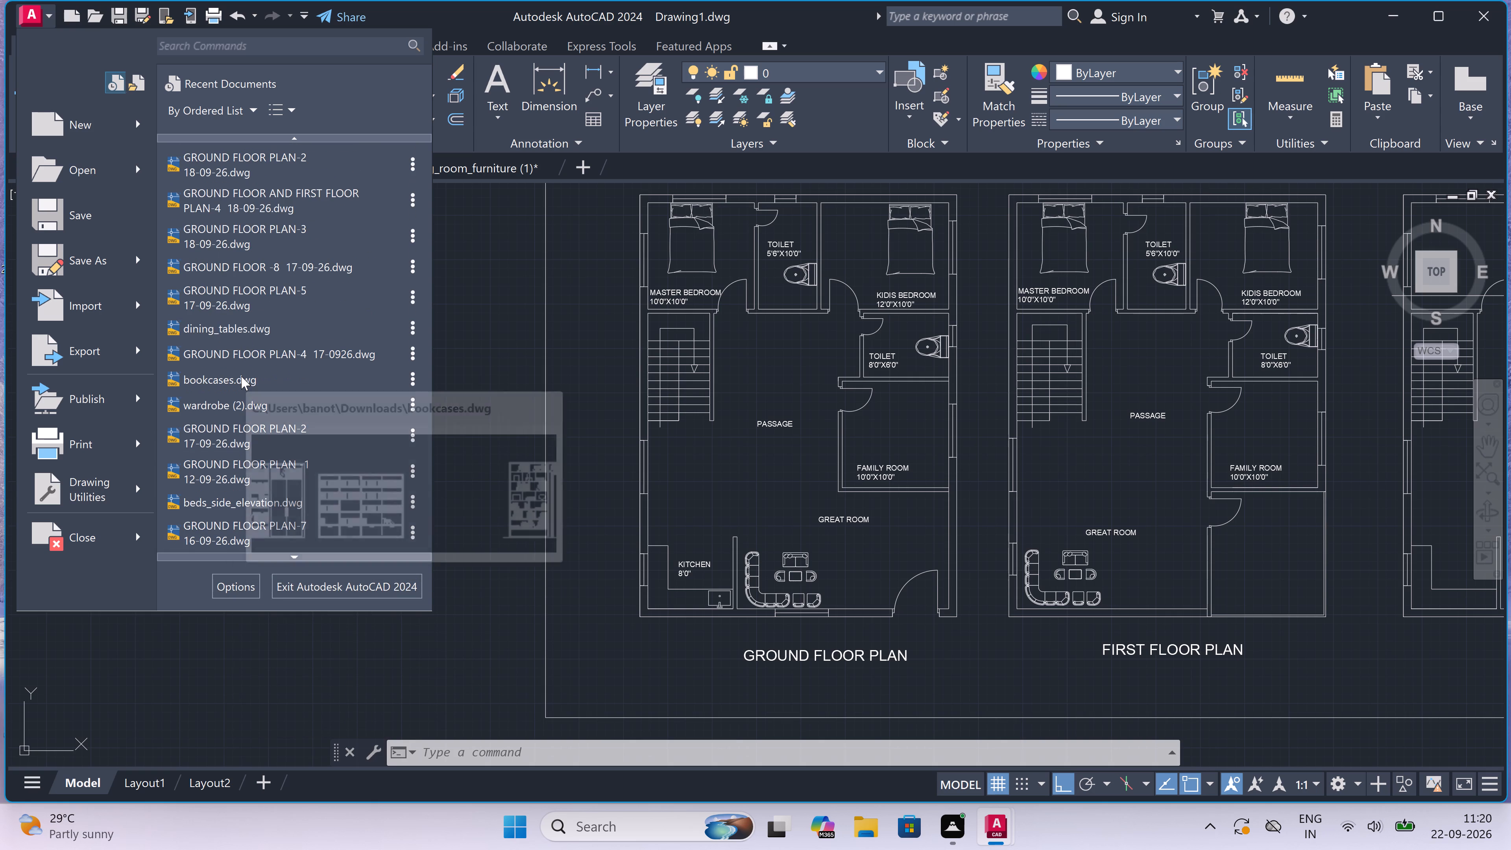
double_click(253, 320)
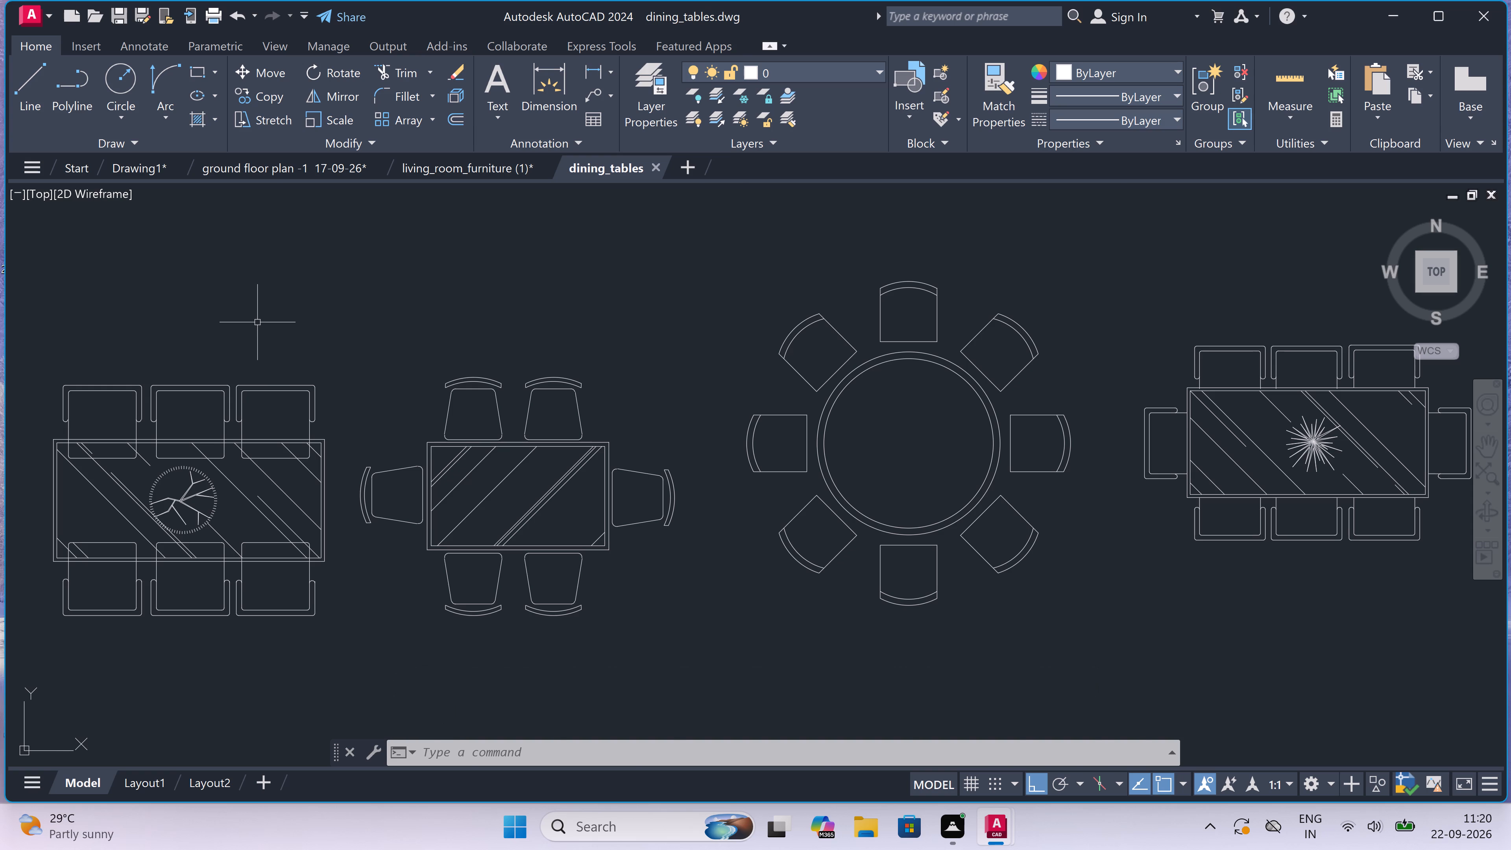
Copy the rectangular six-chair dining set with the round plant centrepiece to the clipboard.
scroll(276, 333, "down", 1)
scroll(166, 342, "up", 1)
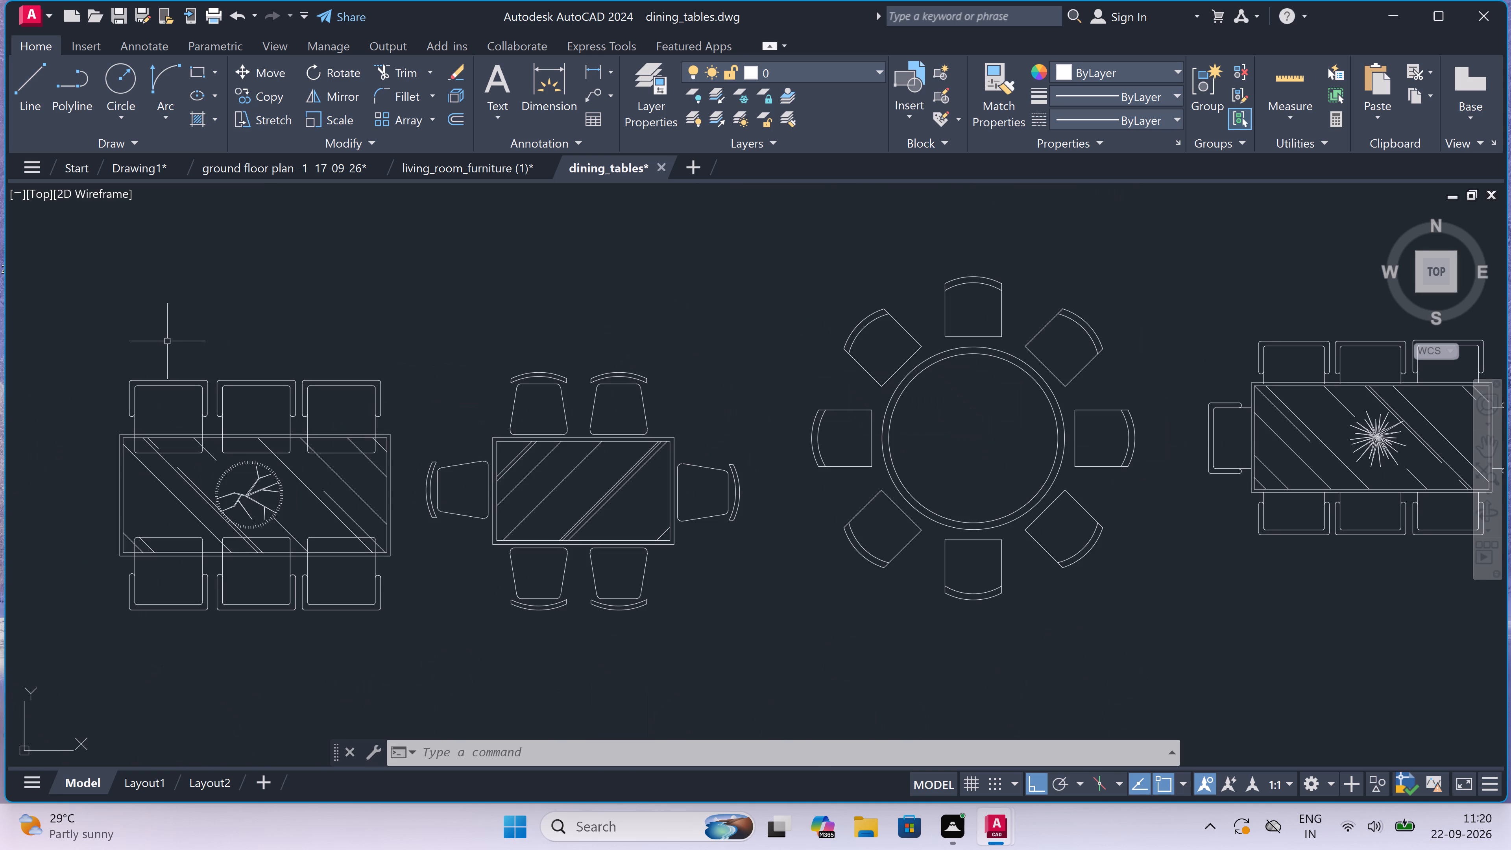
left_click(411, 345)
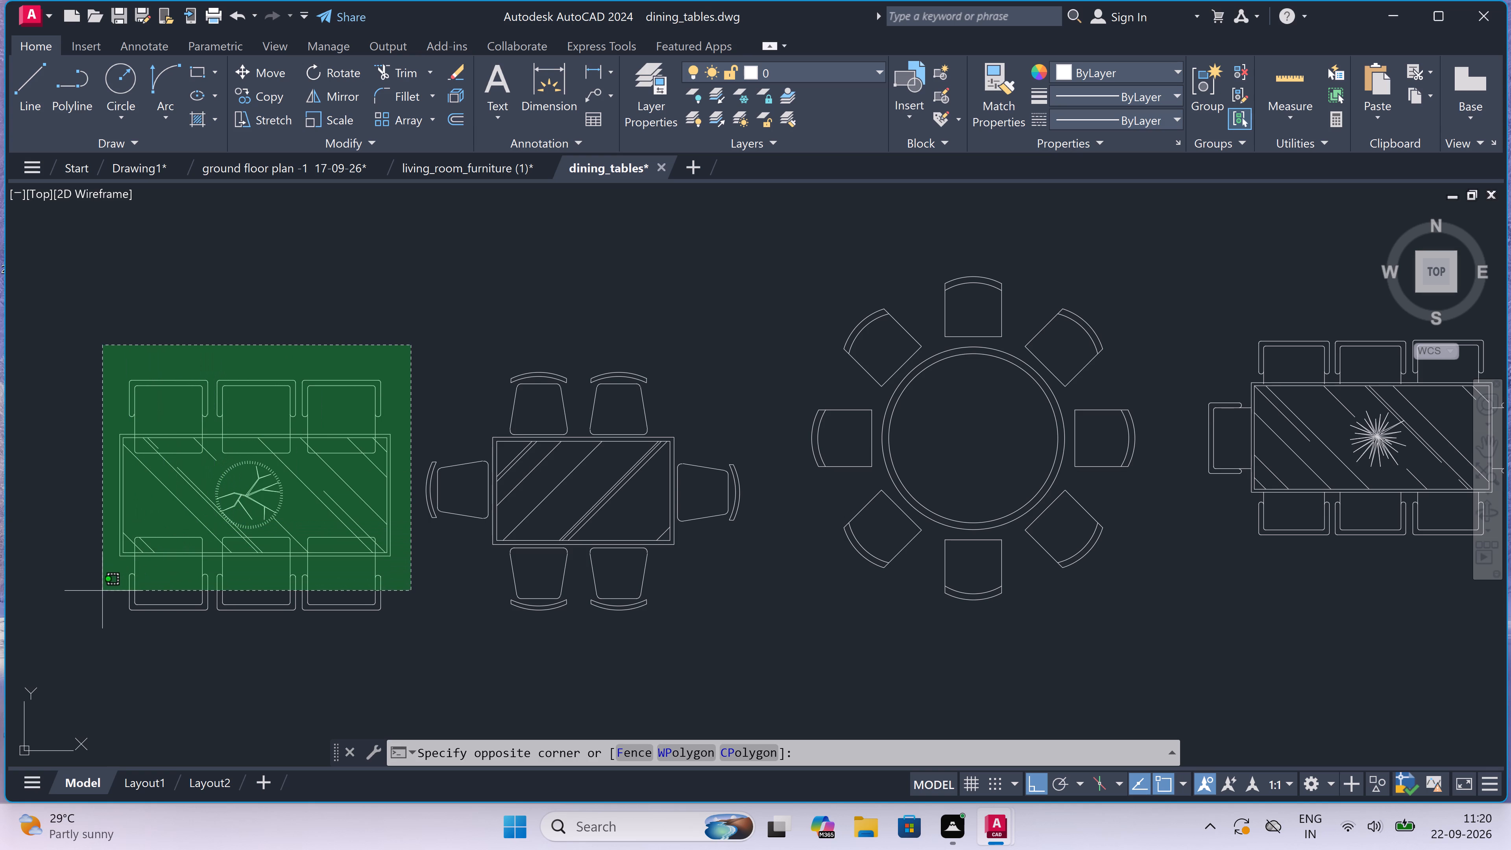
left_click(67, 625)
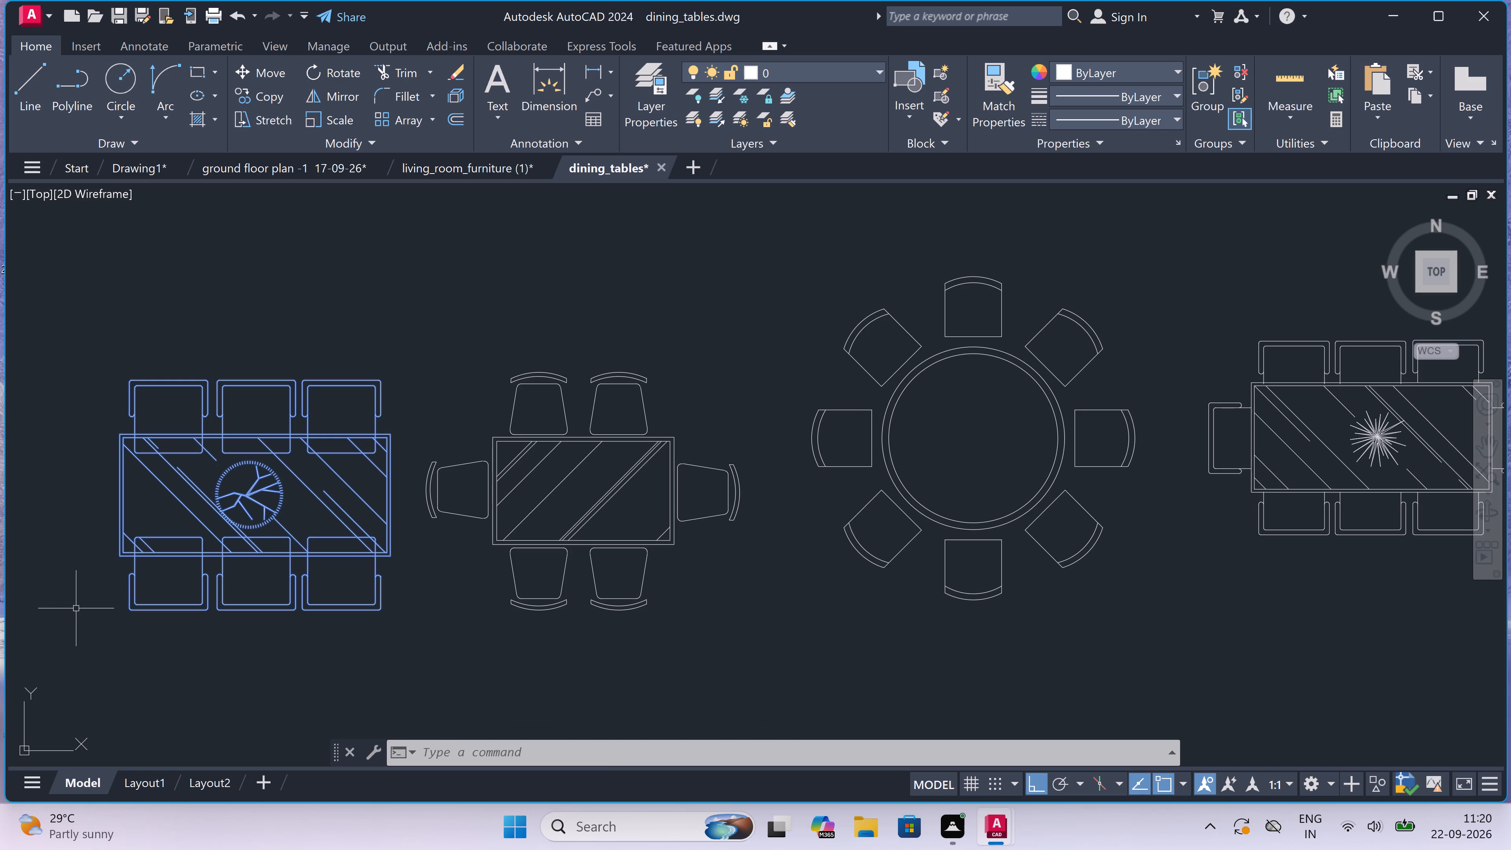
key("ctrl+c")
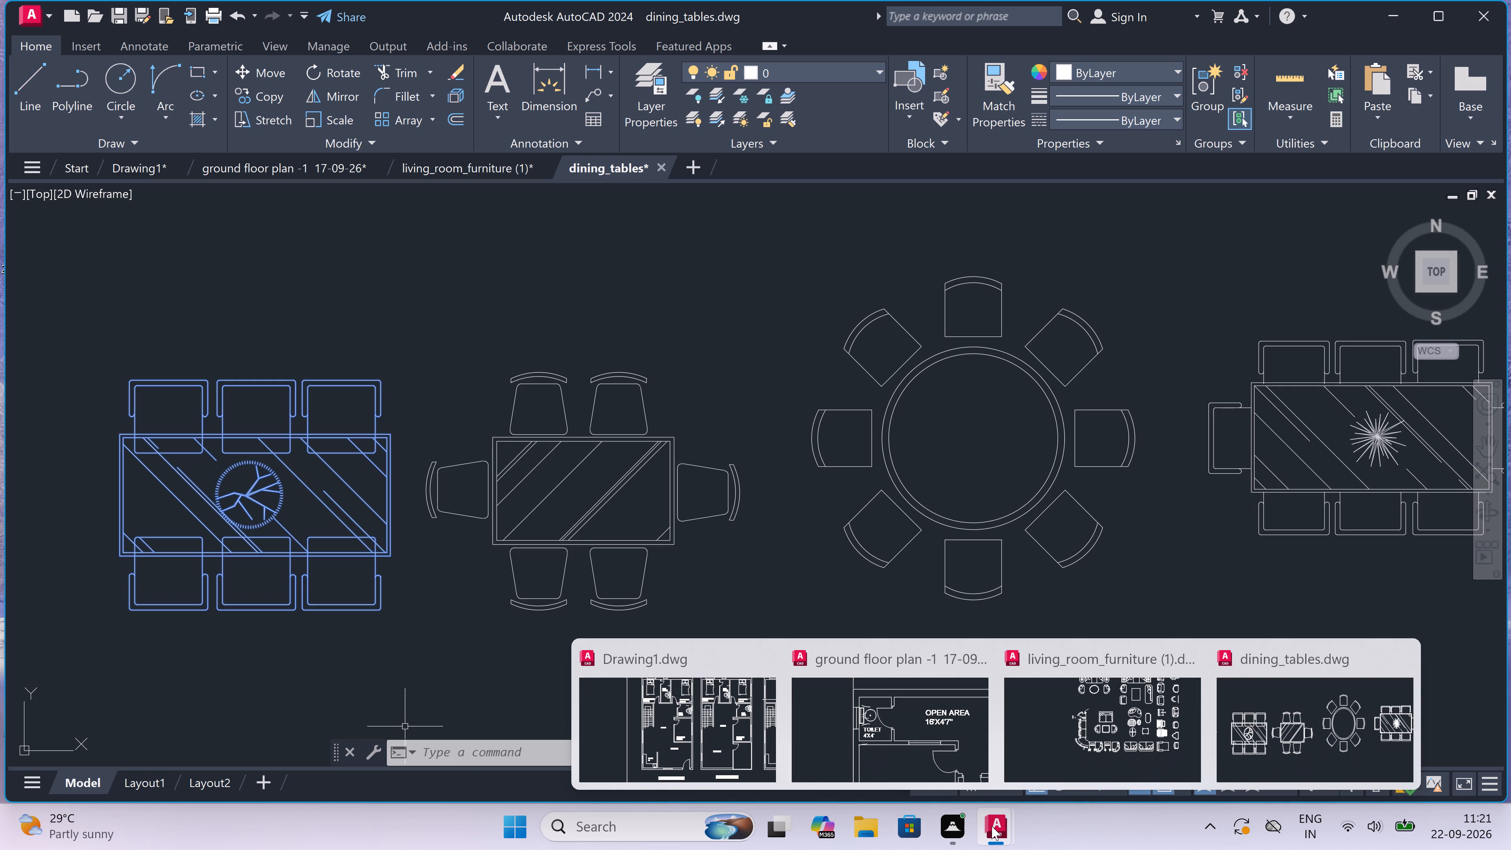
Switch to Drawing1 and paste the copied dining set in the empty space just outside the sheet border, beside the plans.
left_click(702, 711)
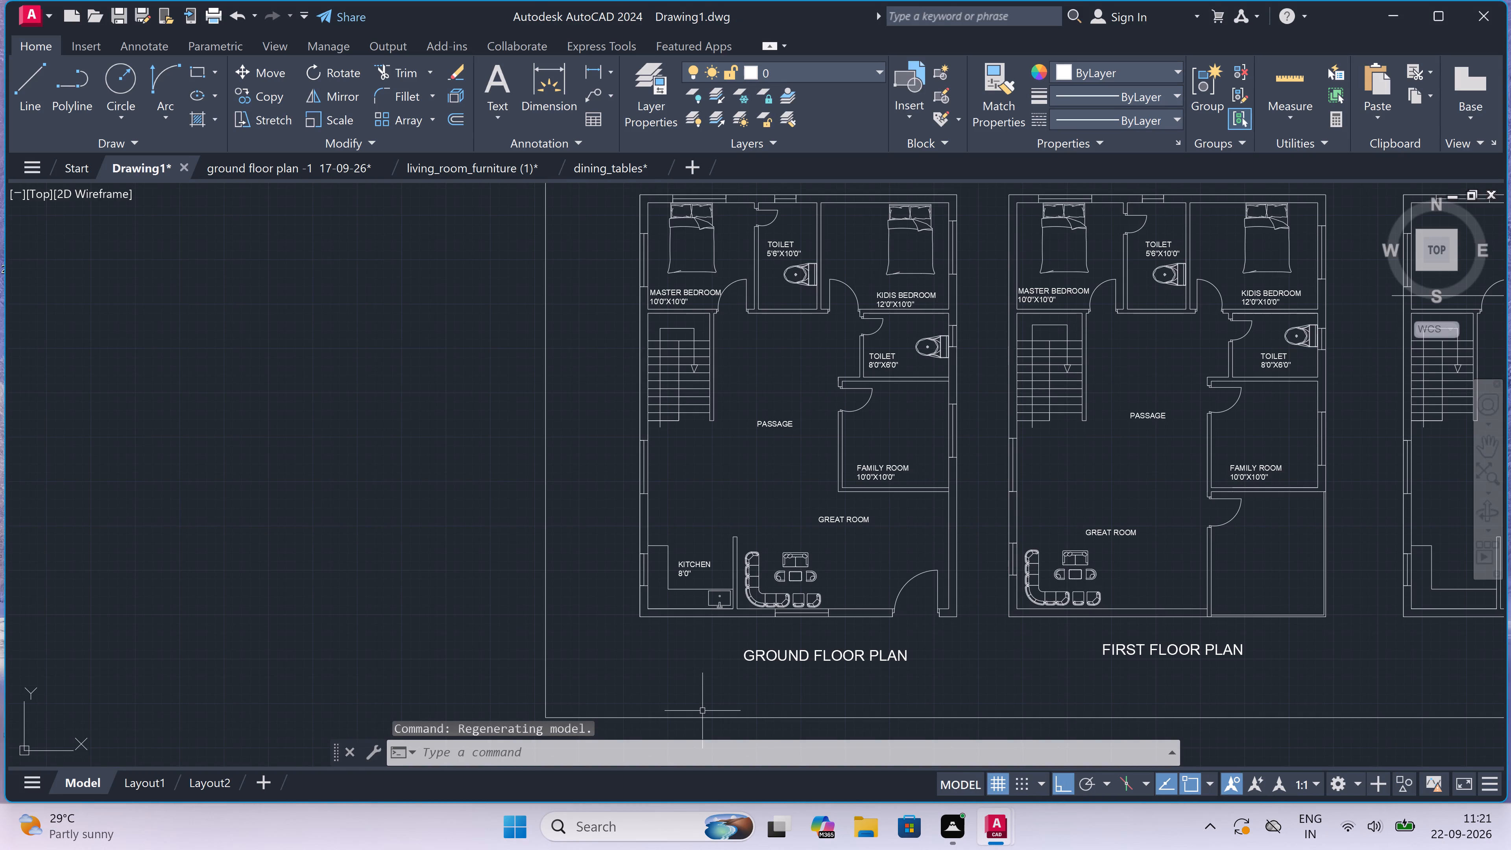
key("ctrl+v")
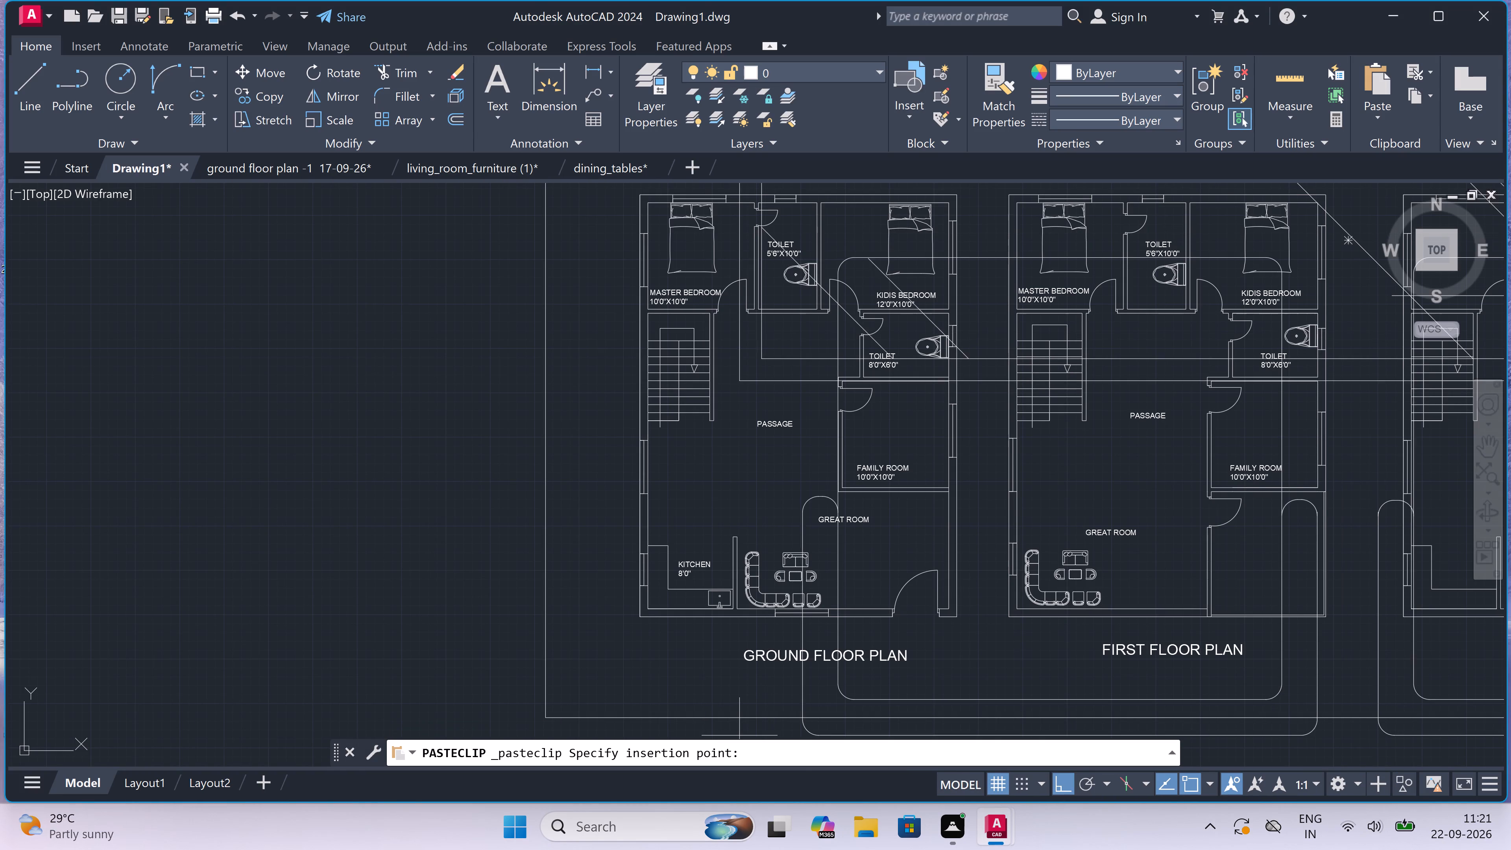
scroll(696, 641, "down", 6)
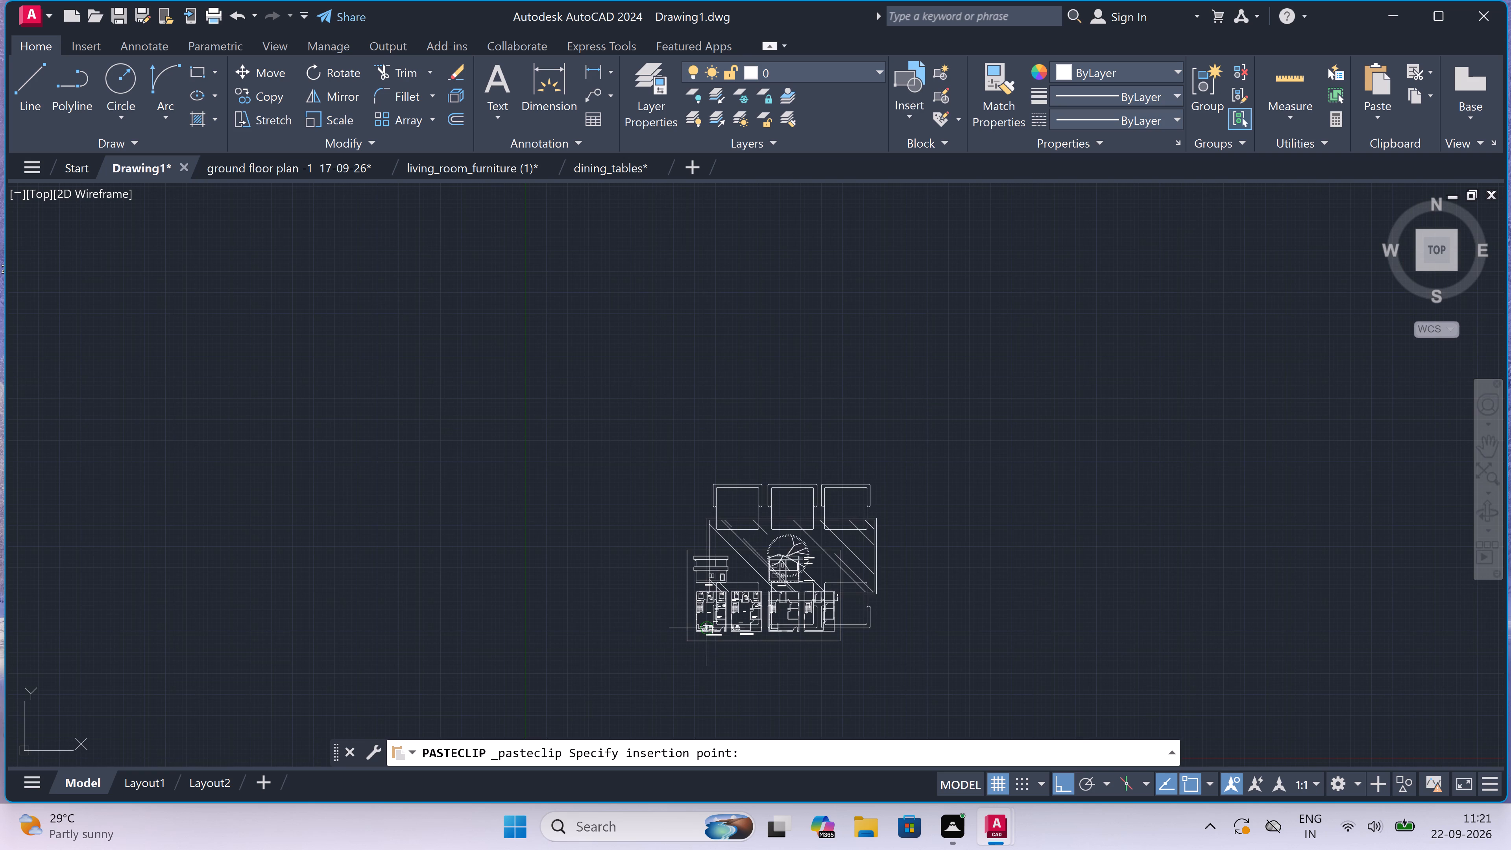
scroll(921, 627, "down", 1)
scroll(921, 647, "up", 2)
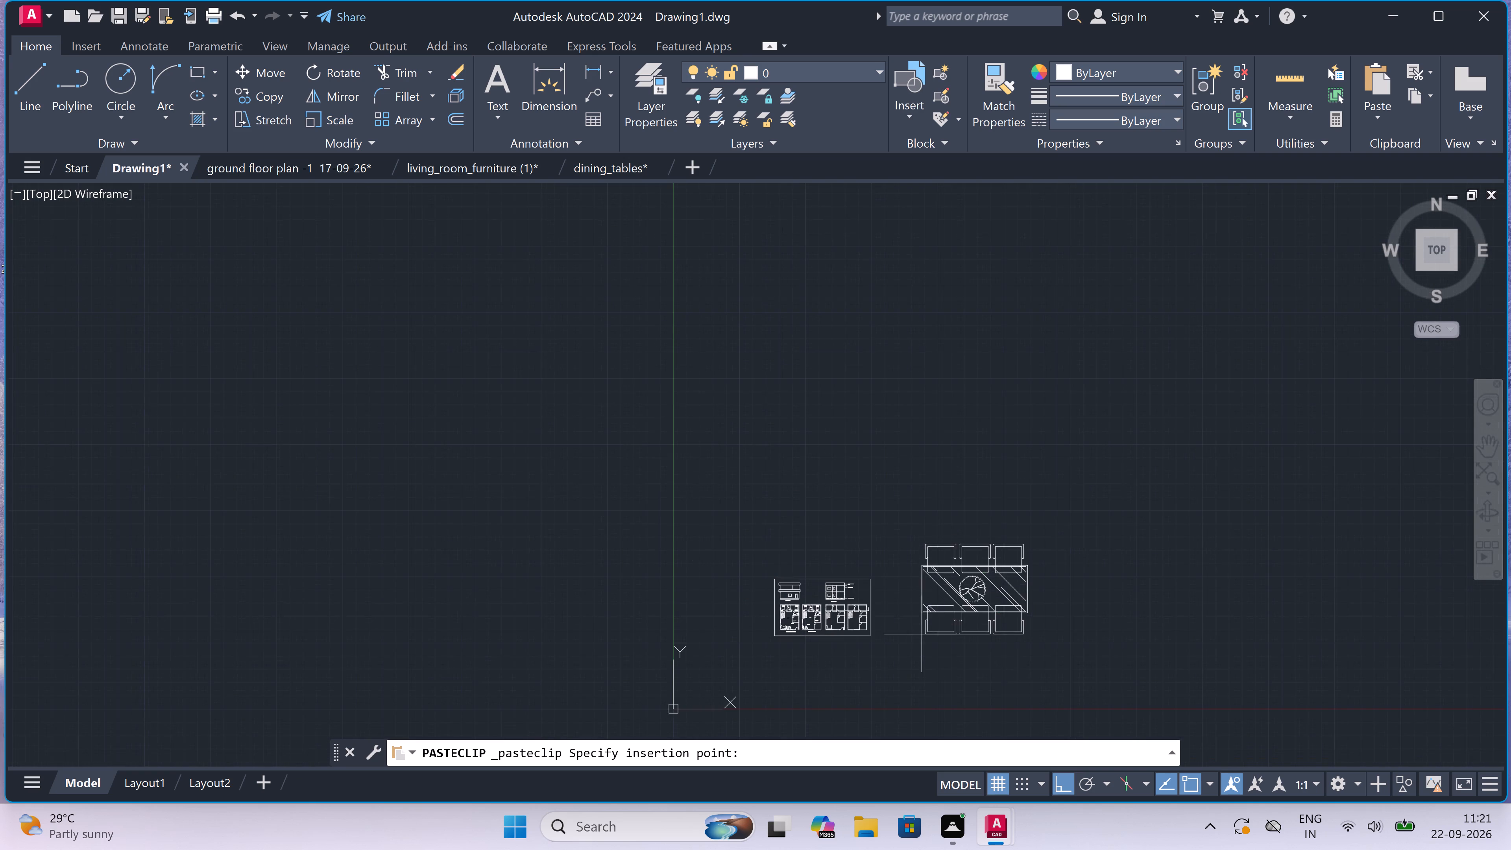
left_click(877, 633)
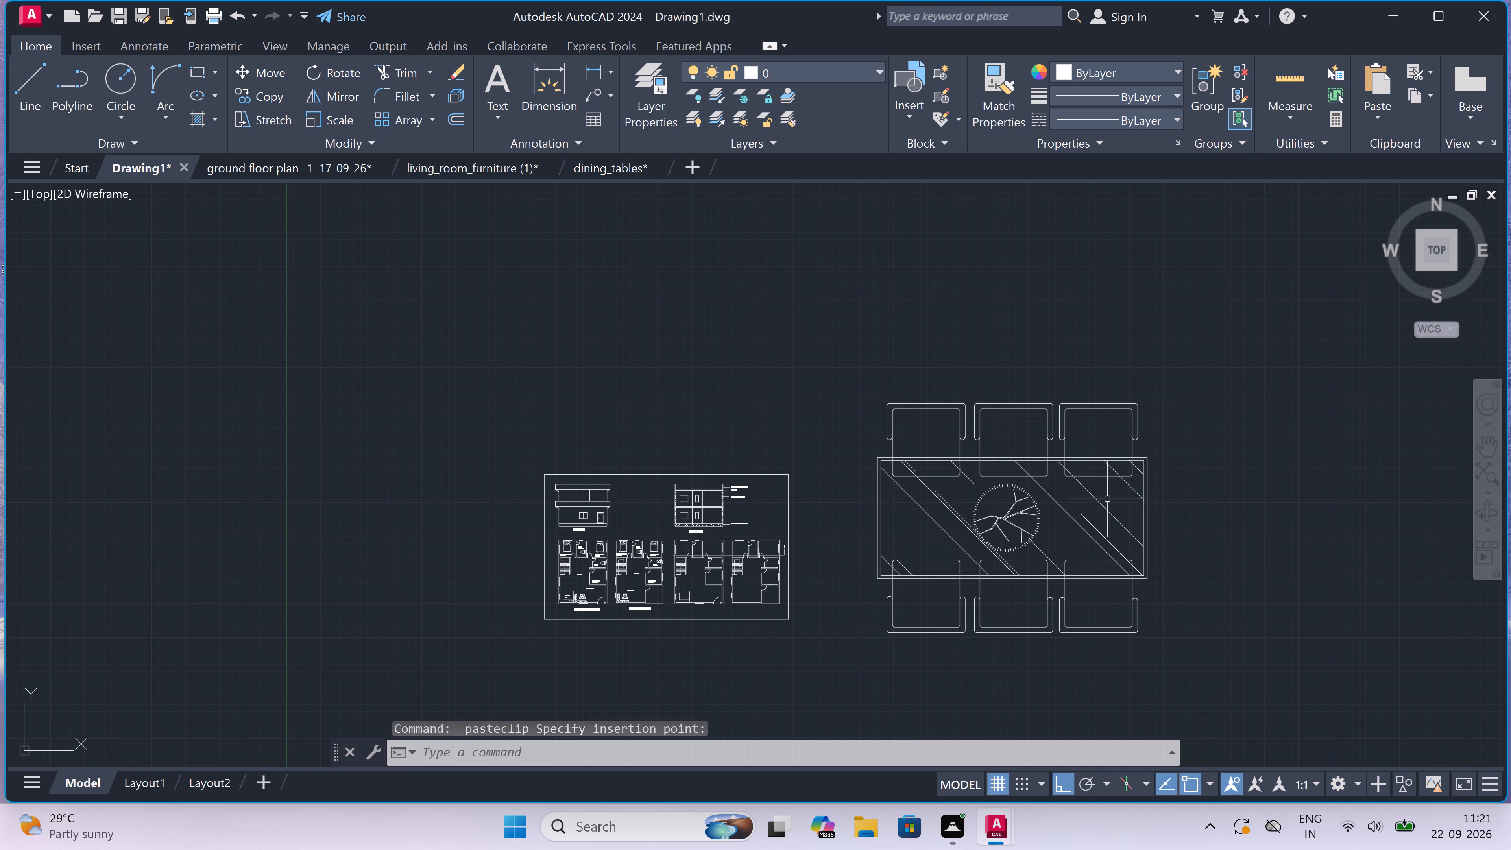
Scale the whole pasted dining set down freehand from a base point near its lower-left chair, making it smaller than a floor plan.
left_click(1207, 375)
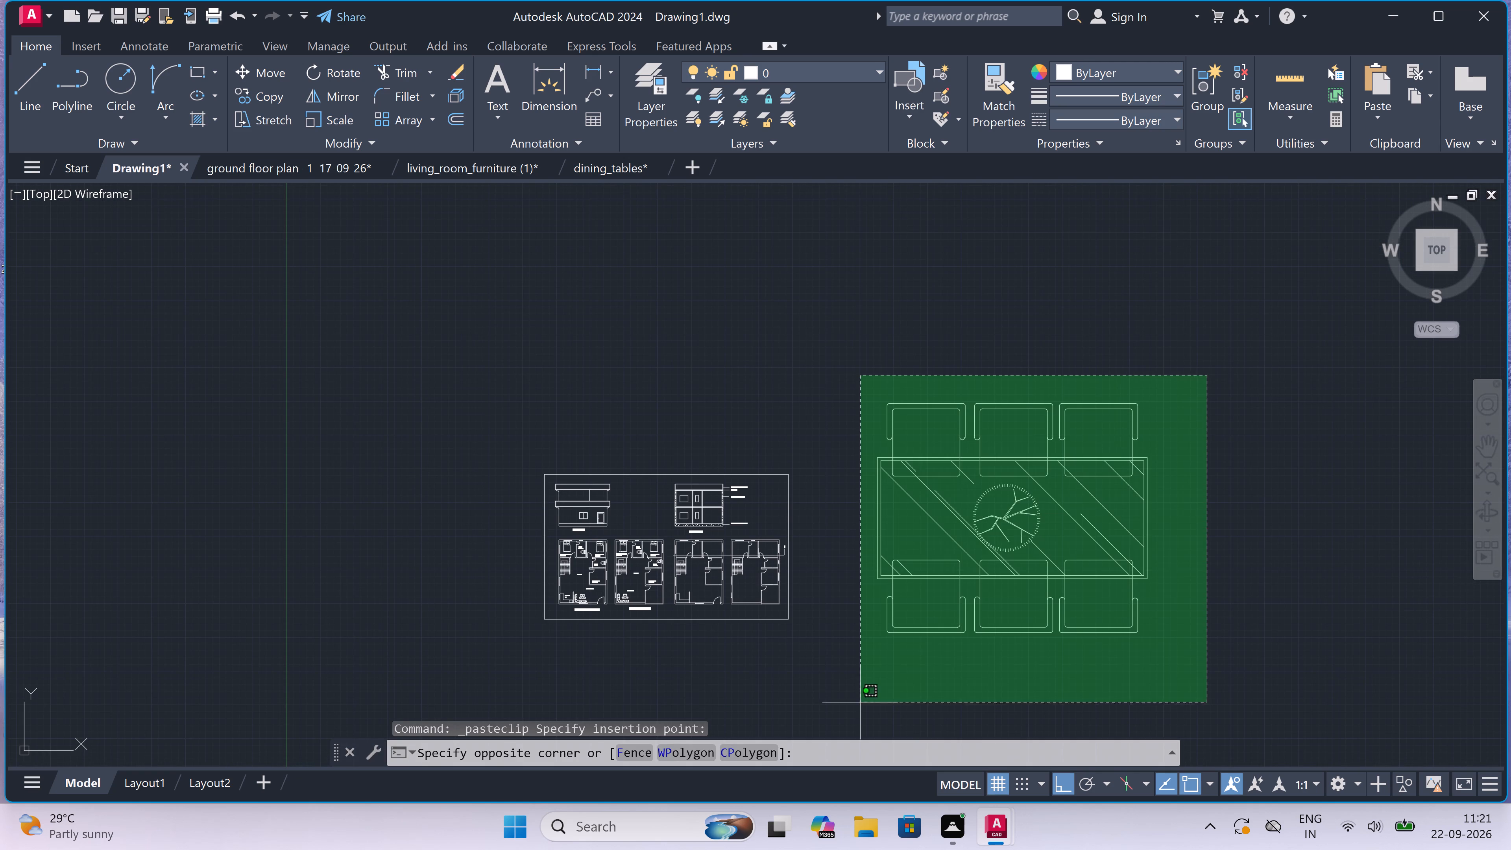
left_click(846, 690)
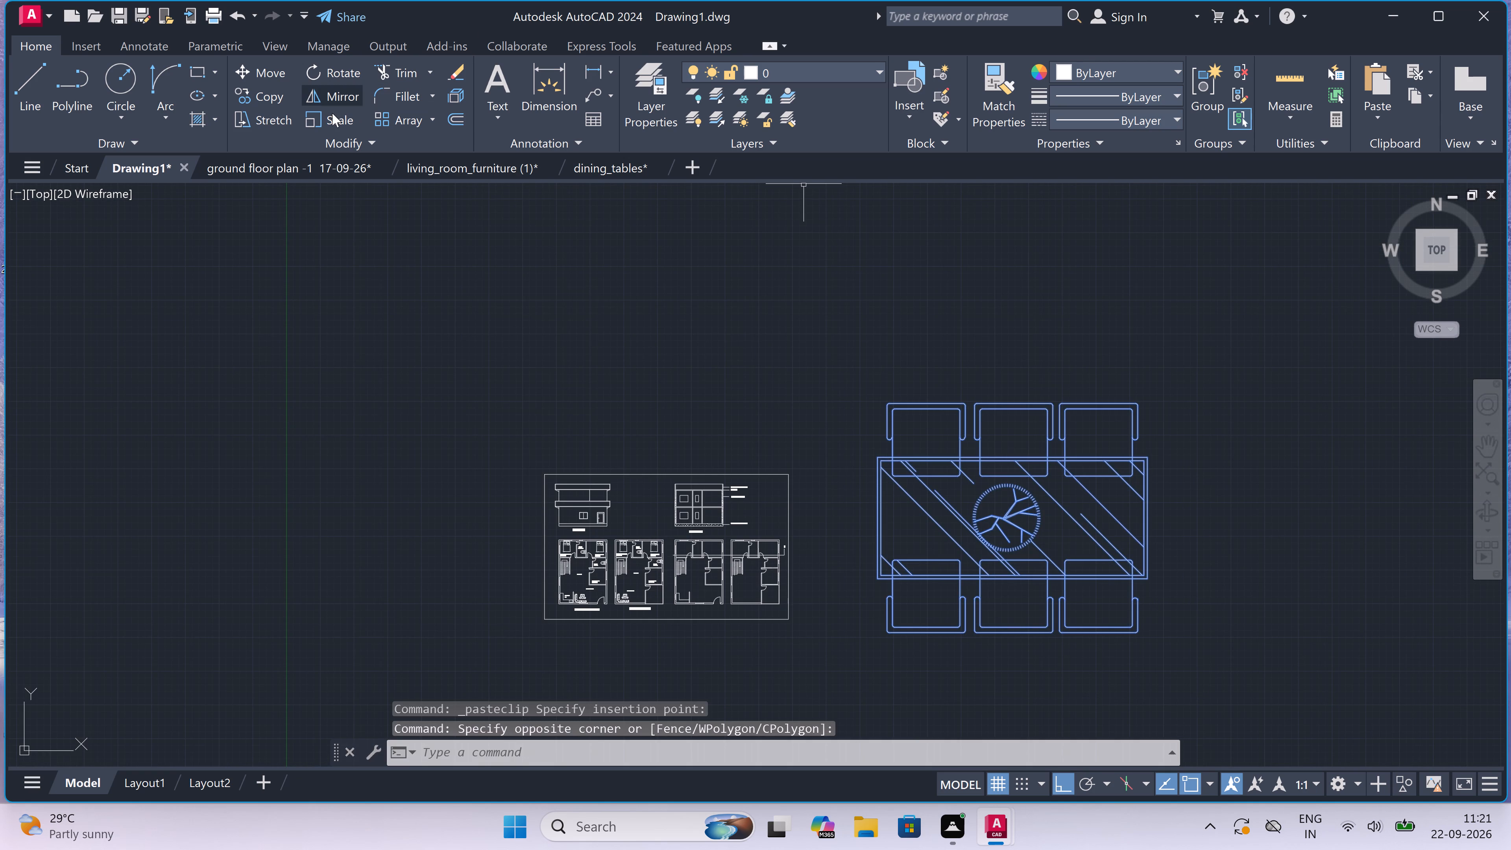
left_click(330, 114)
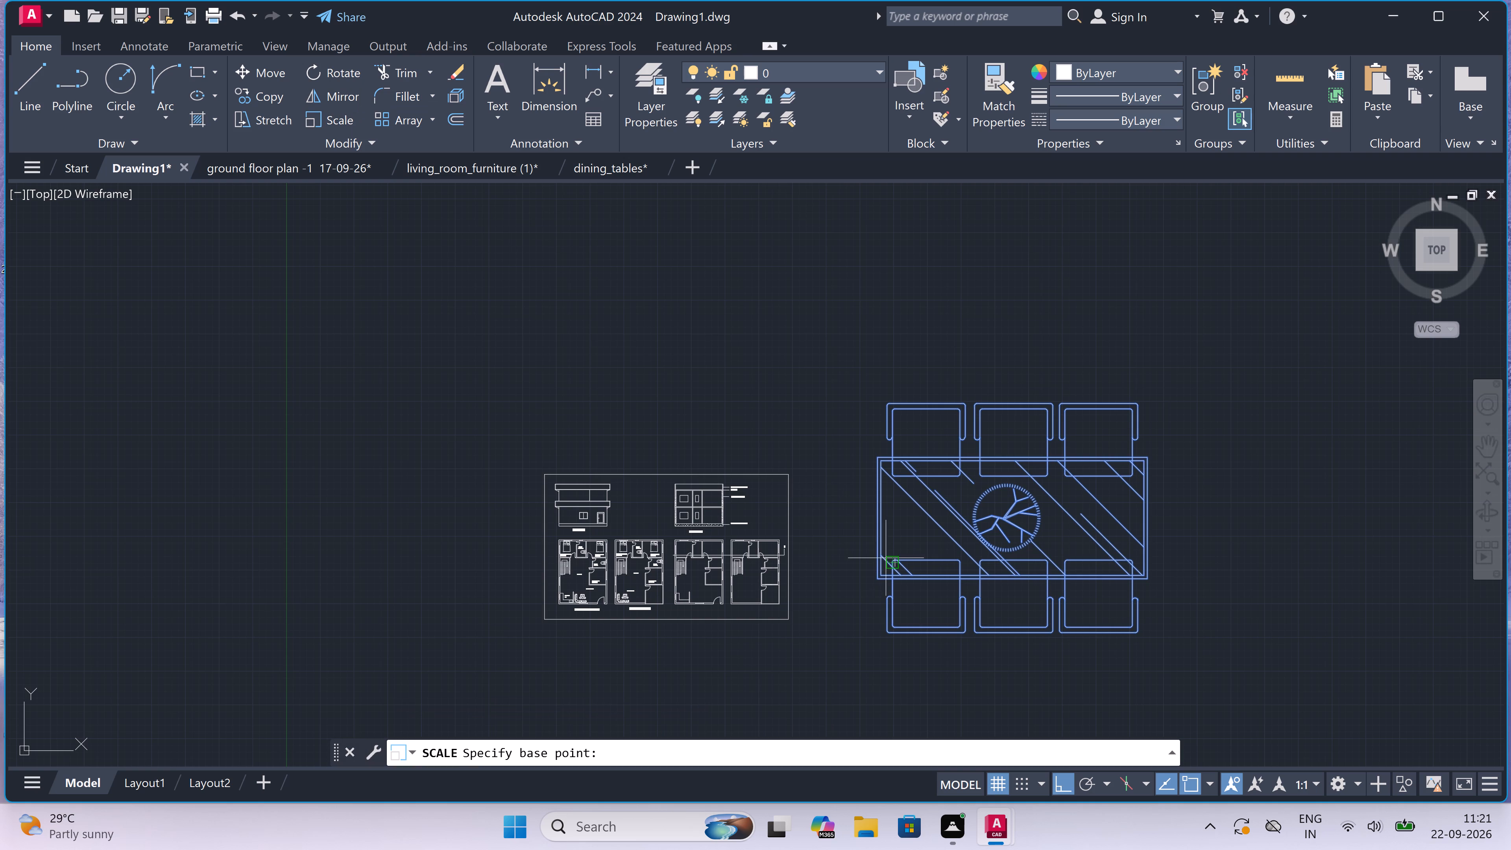
left_click(934, 562)
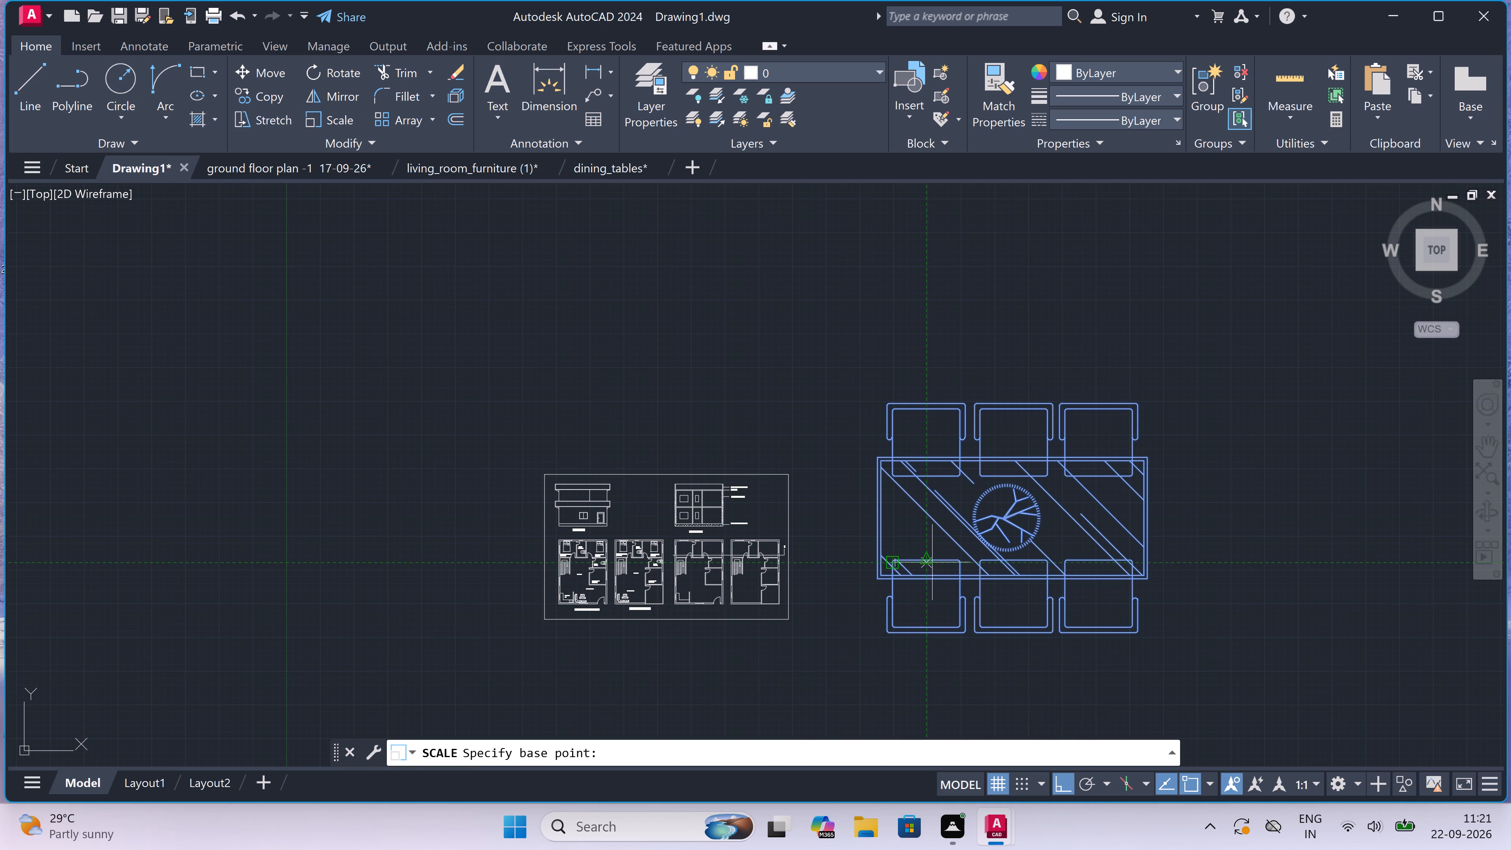
left_click(937, 560)
scroll(938, 546, "up", 3)
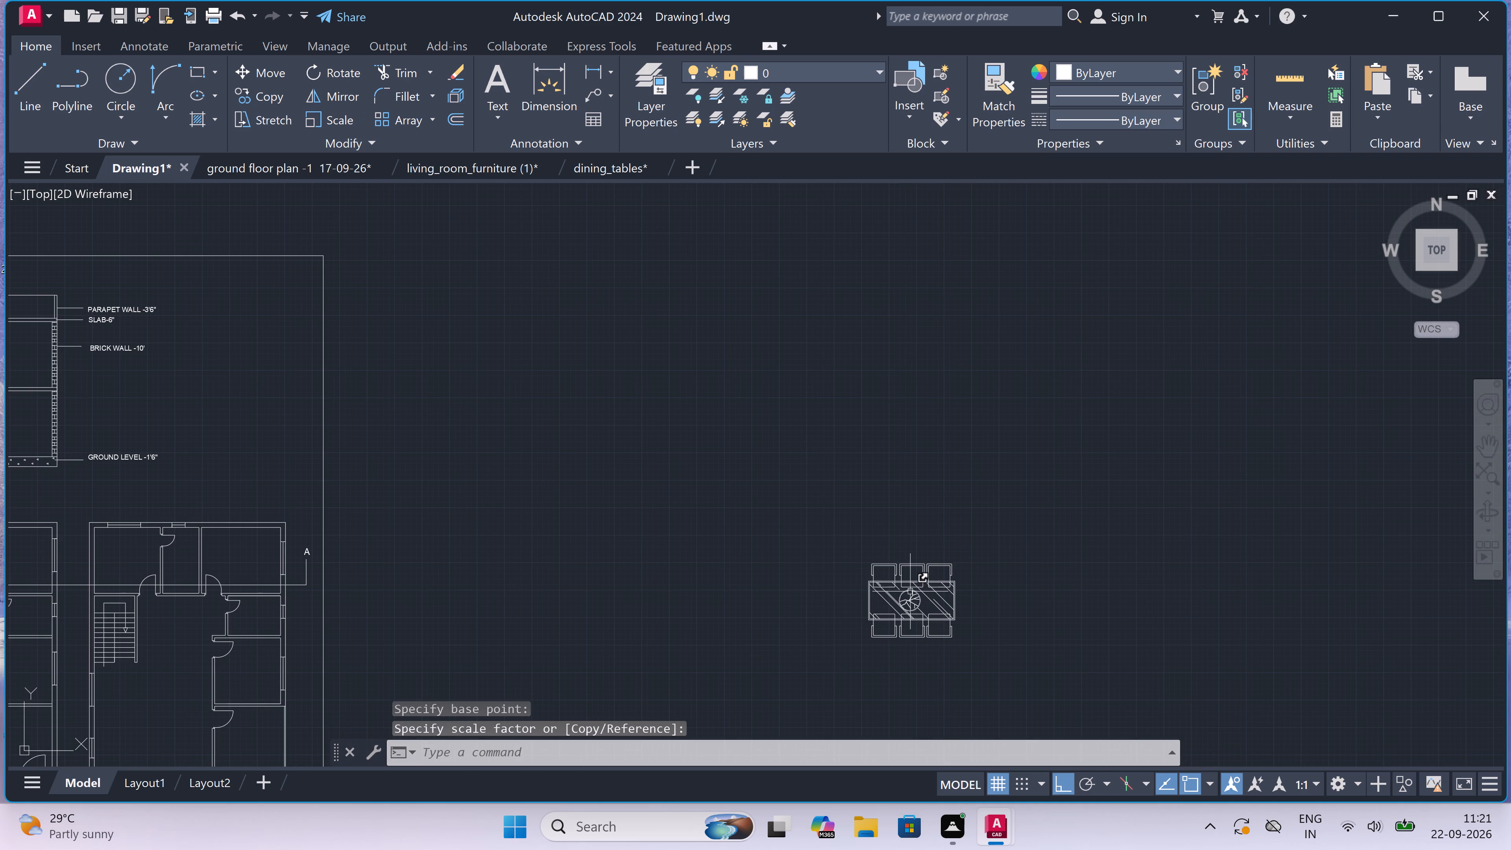
Scale the entire dining set down again freehand to about half its size, using a base point near its right end.
left_click(1012, 536)
left_click(813, 605)
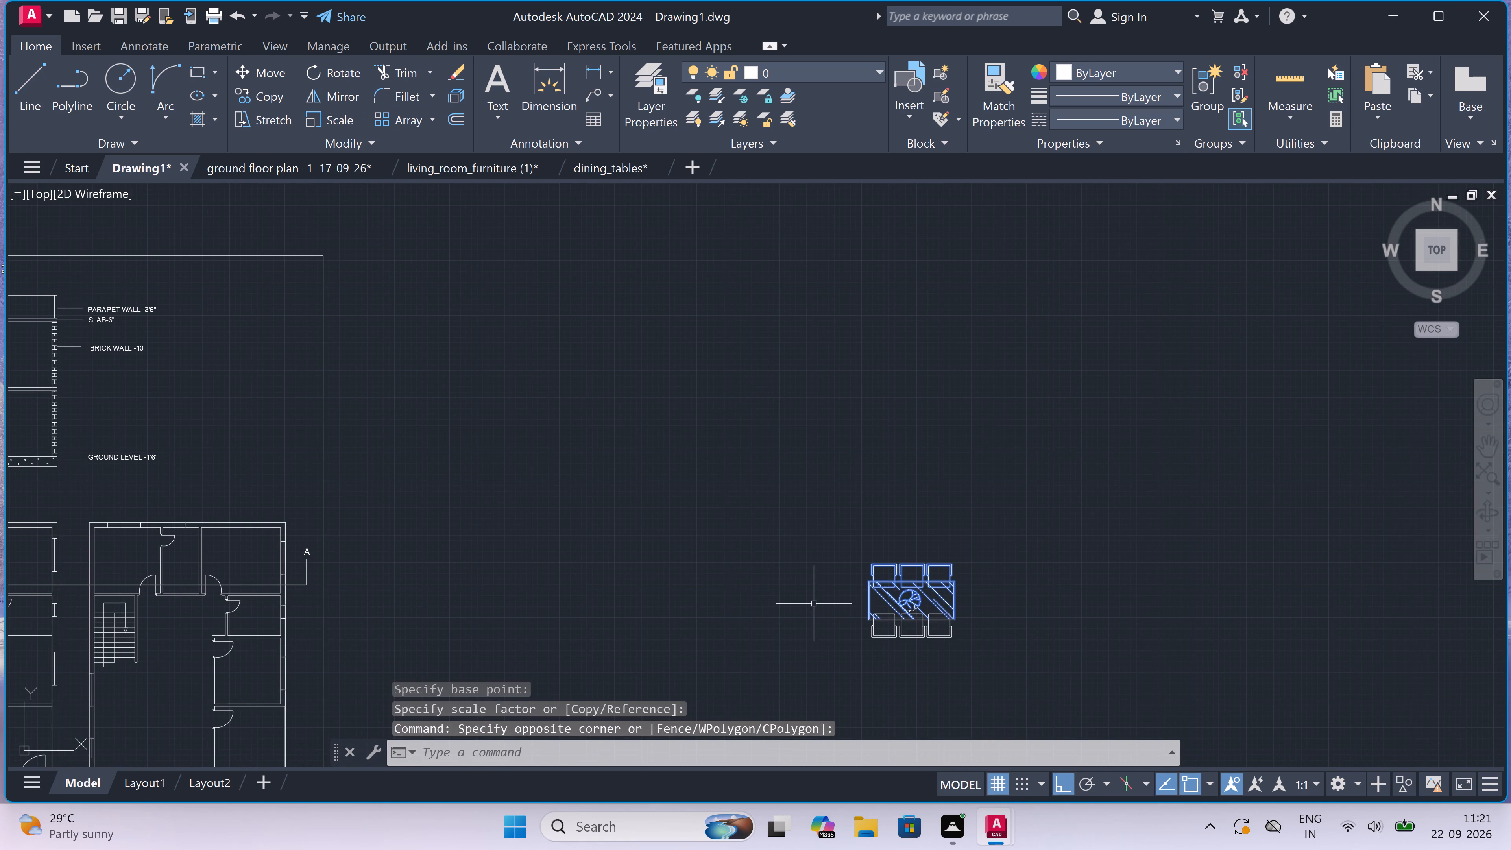
left_click_drag(1033, 542, 1003, 580)
left_click(791, 665)
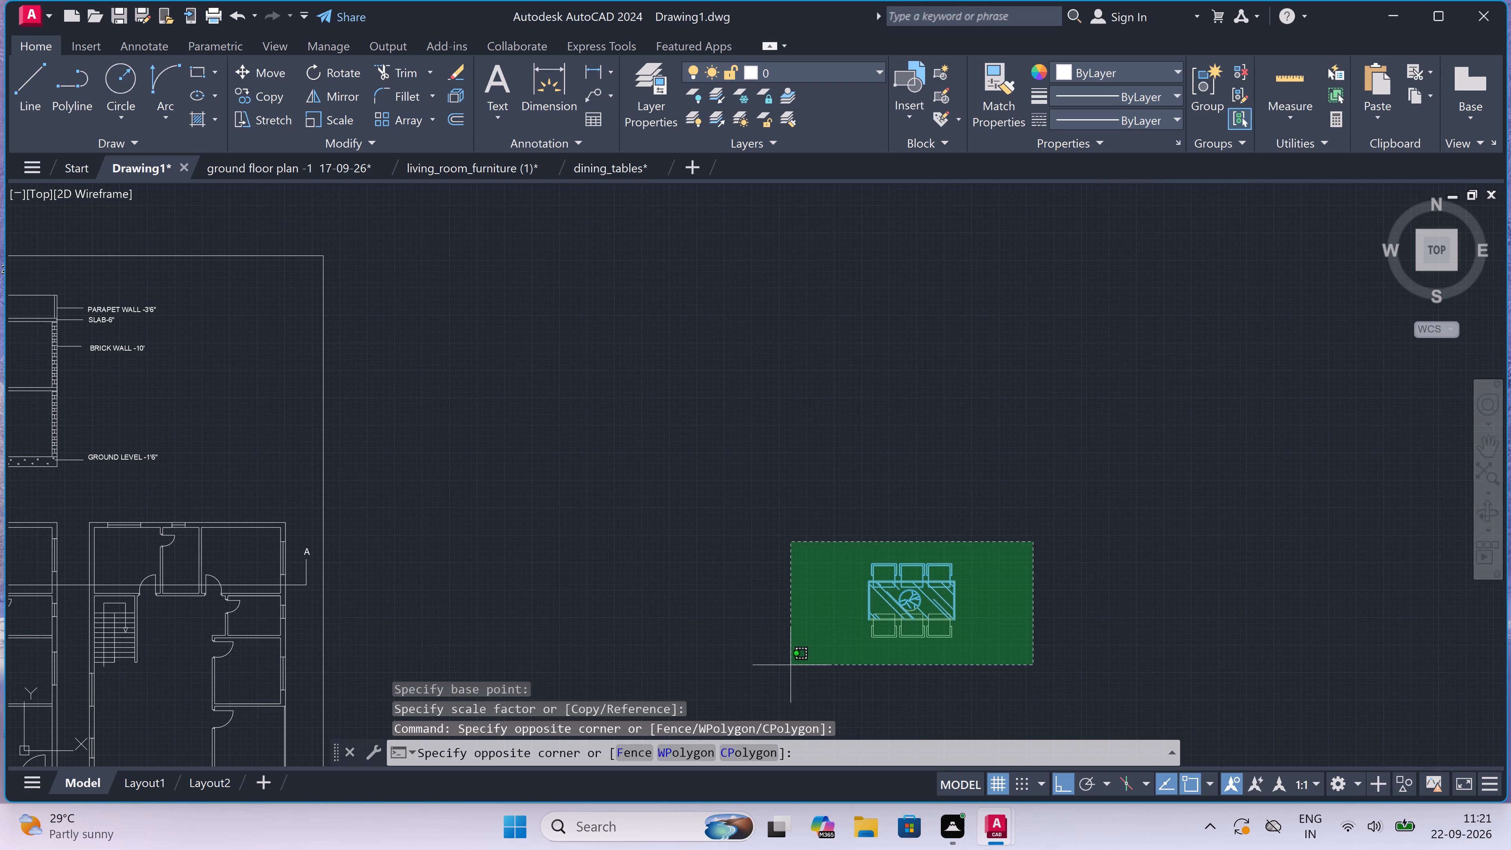
left_click(309, 111)
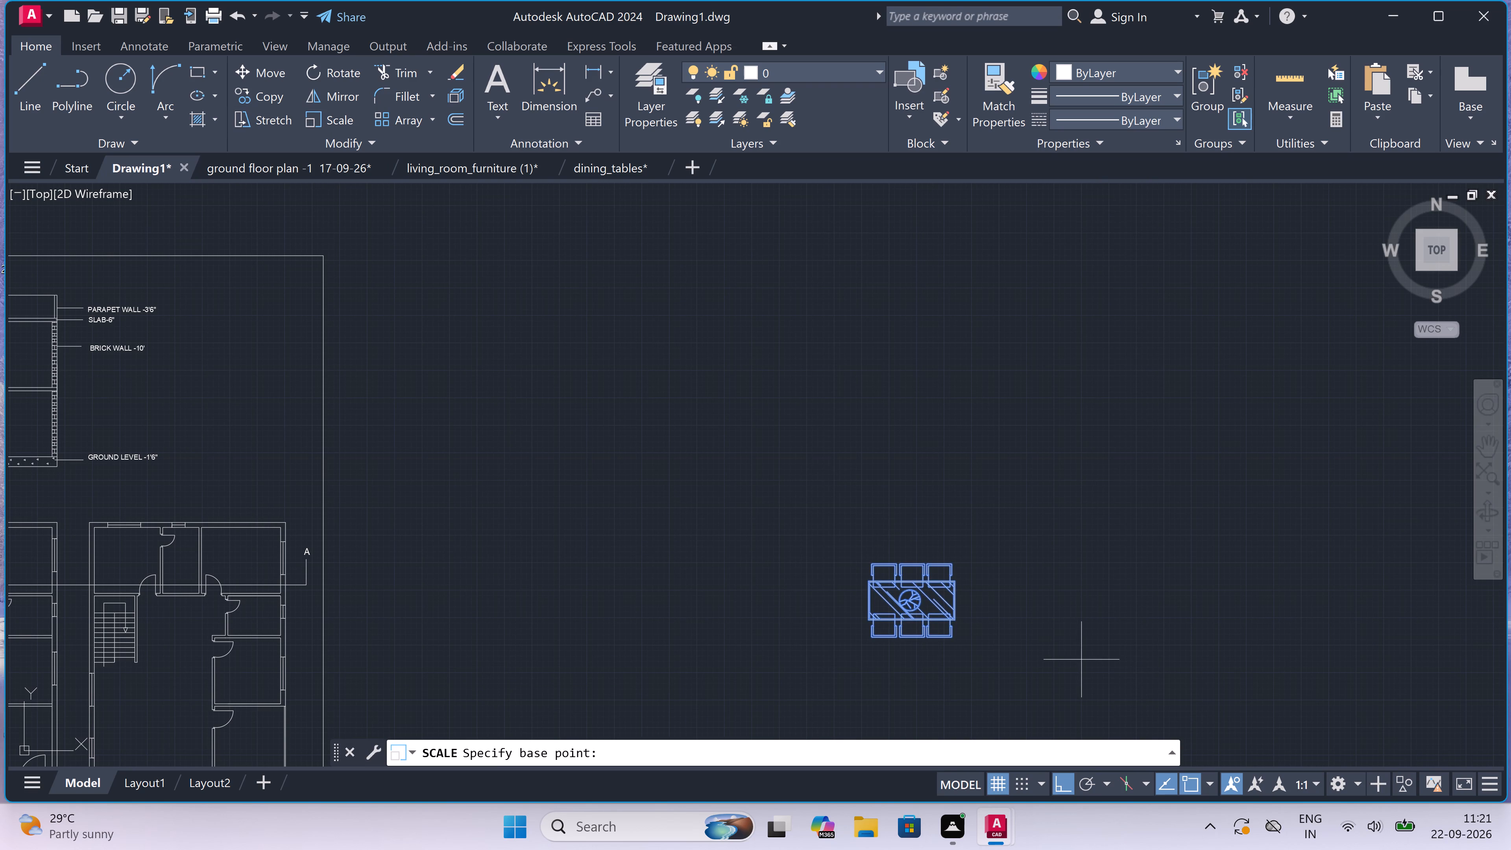
left_click(942, 591)
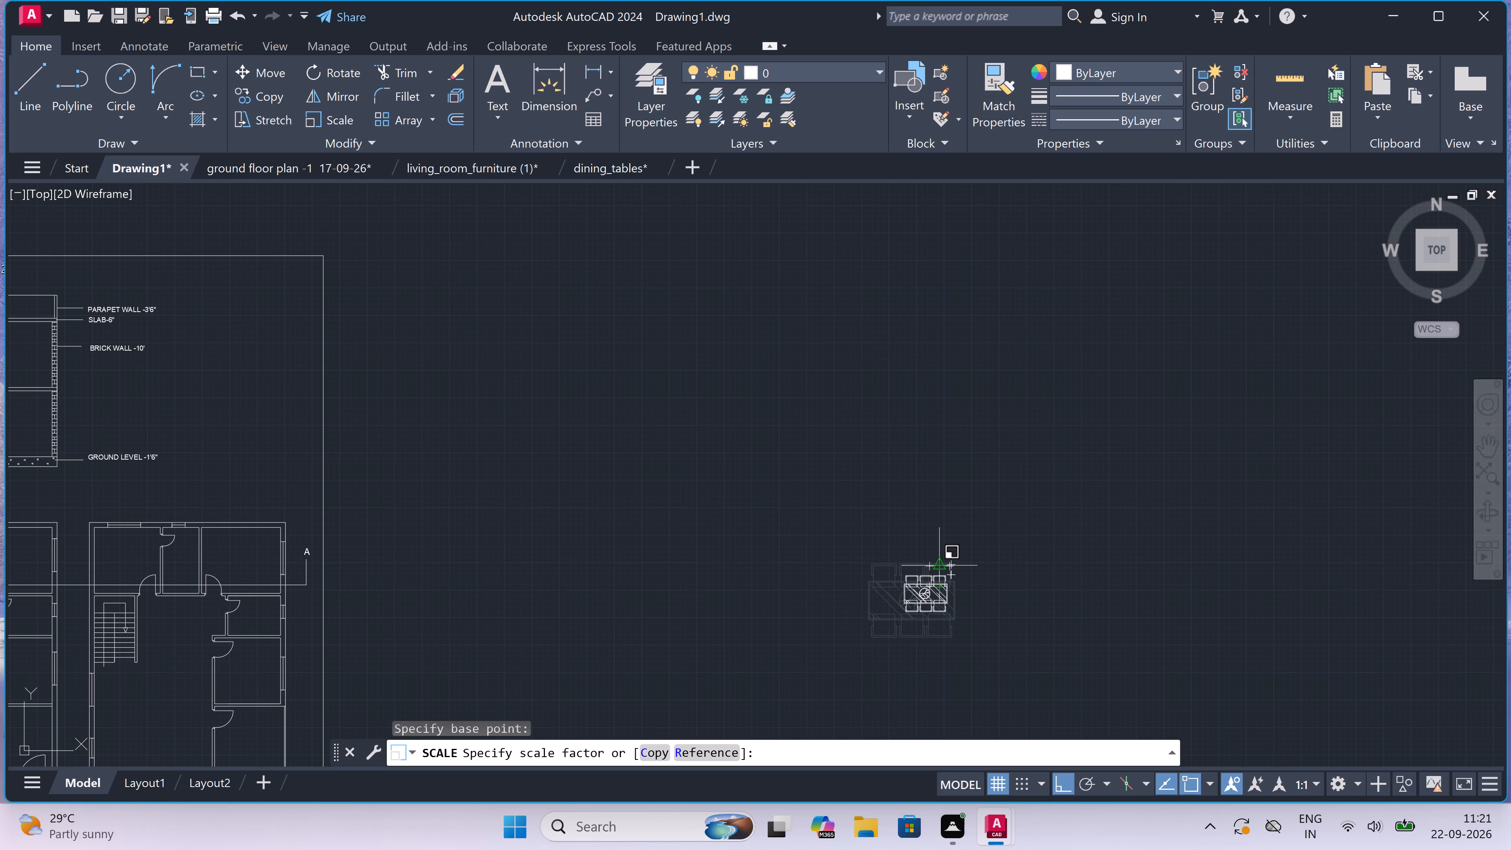
left_click(943, 570)
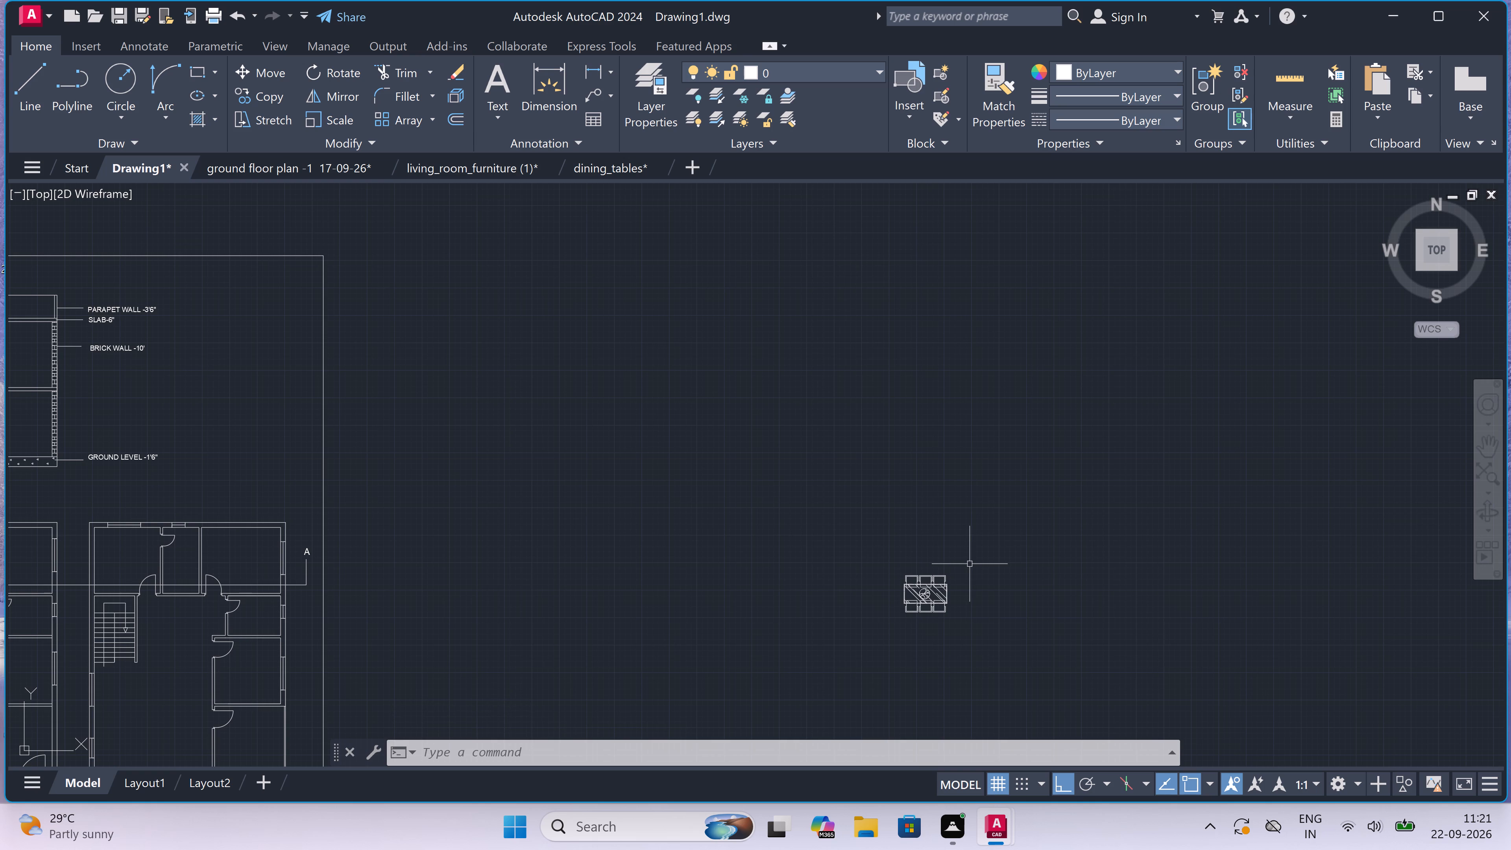
Move the whole dining set, with Ortho off, into the ground floor plan's open area between the staircase and the kitchen.
scroll(972, 564, "up", 1)
left_click_drag(973, 564, 967, 574)
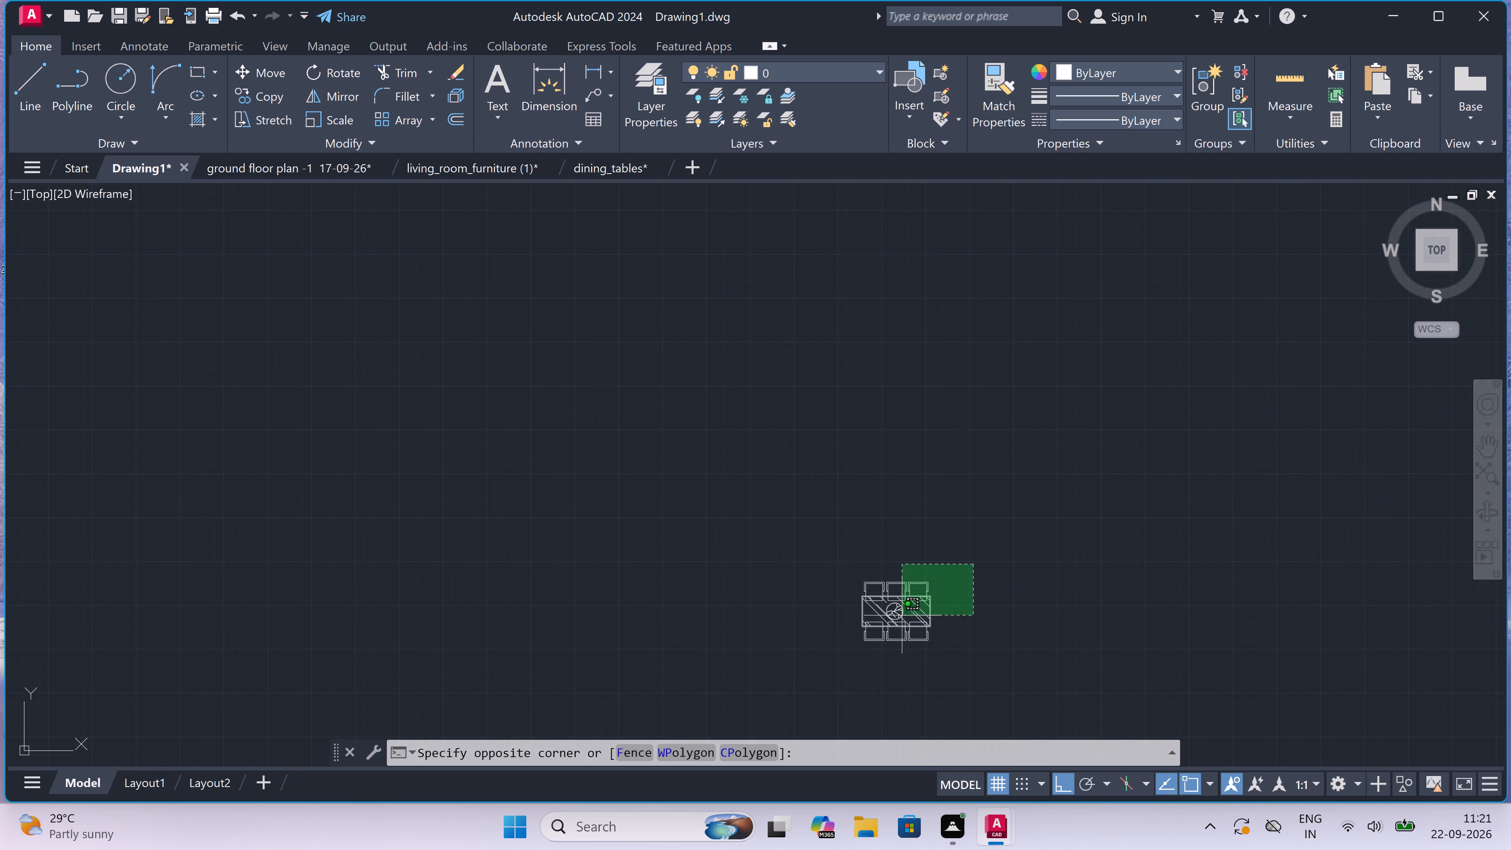
left_click_drag(739, 646, 743, 649)
left_click(283, 65)
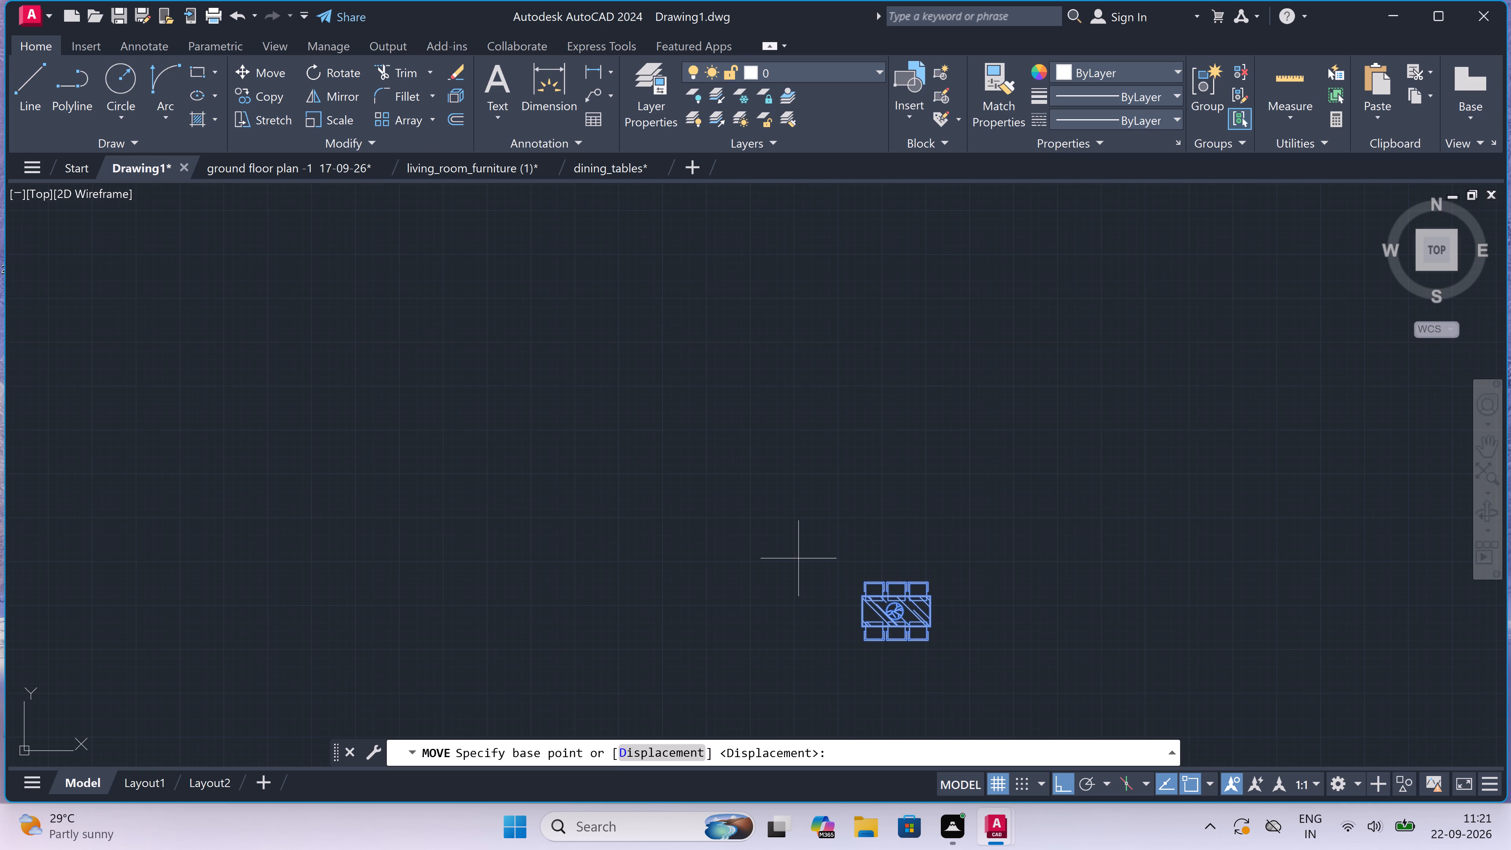
left_click_drag(902, 609, 837, 576)
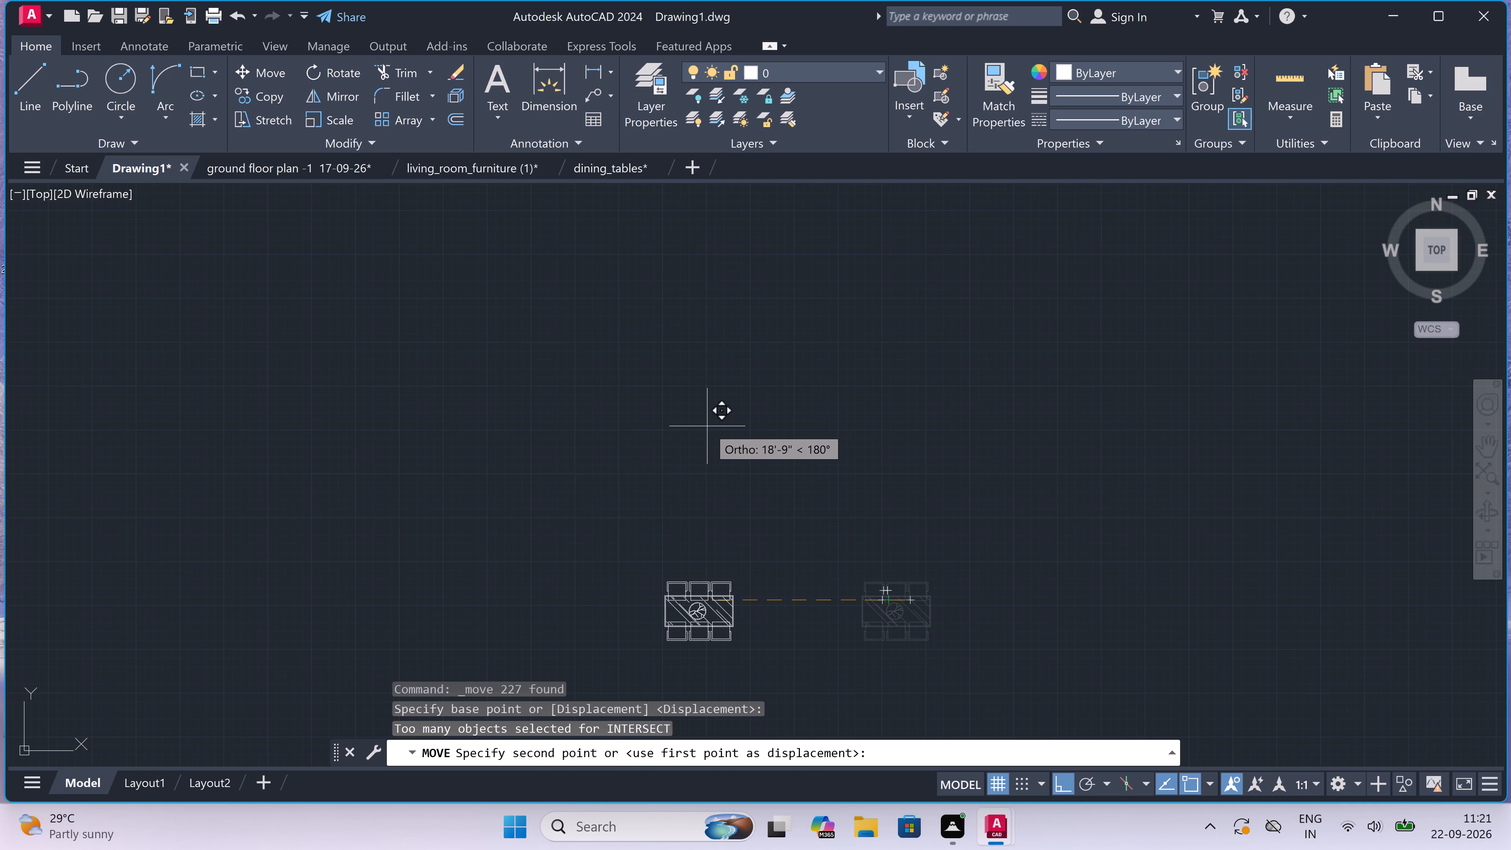
key("F8")
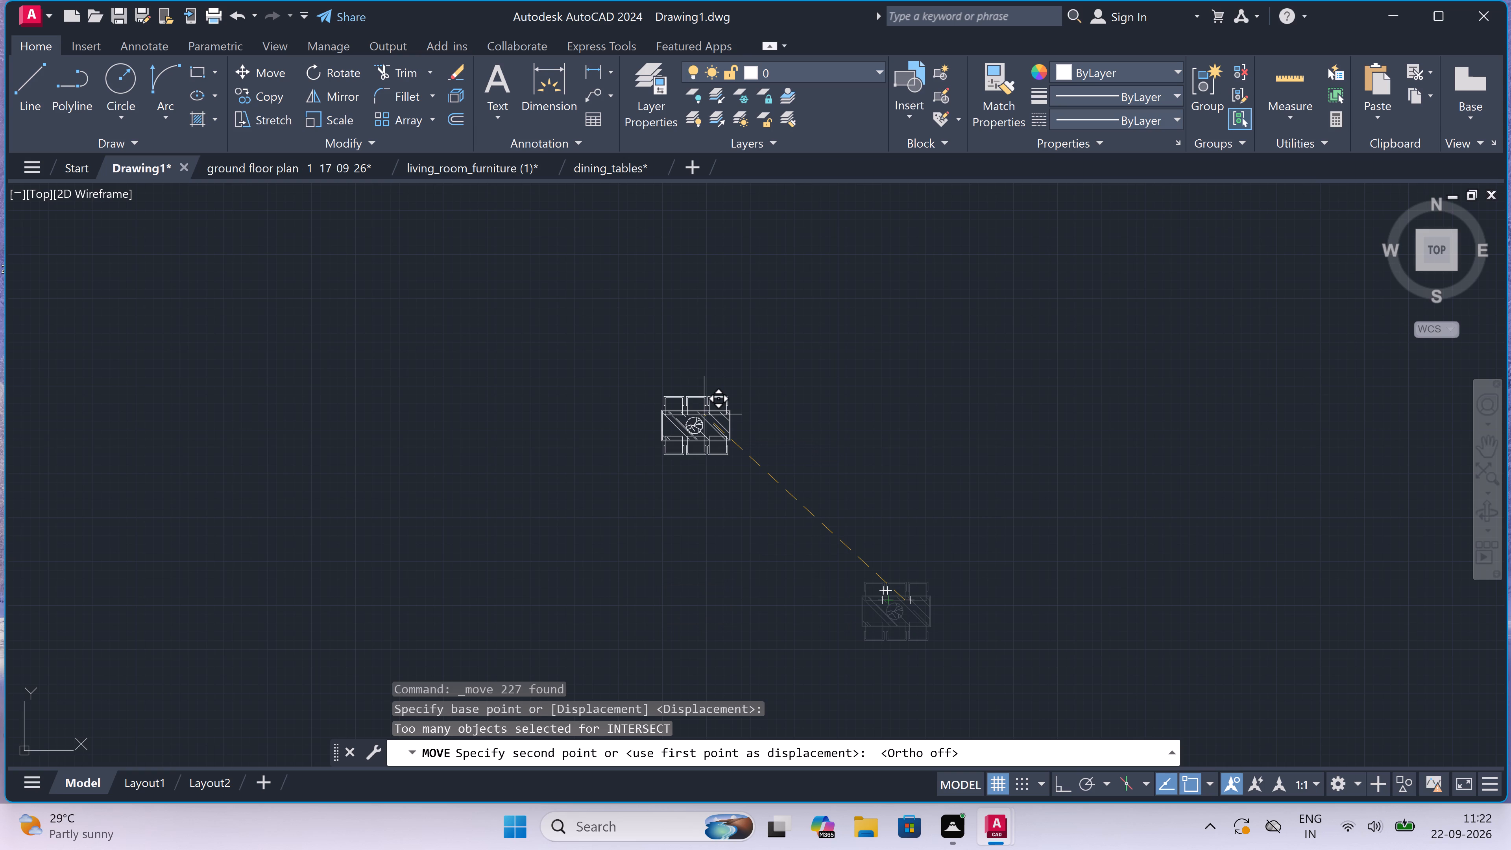
scroll(712, 419, "down", 5)
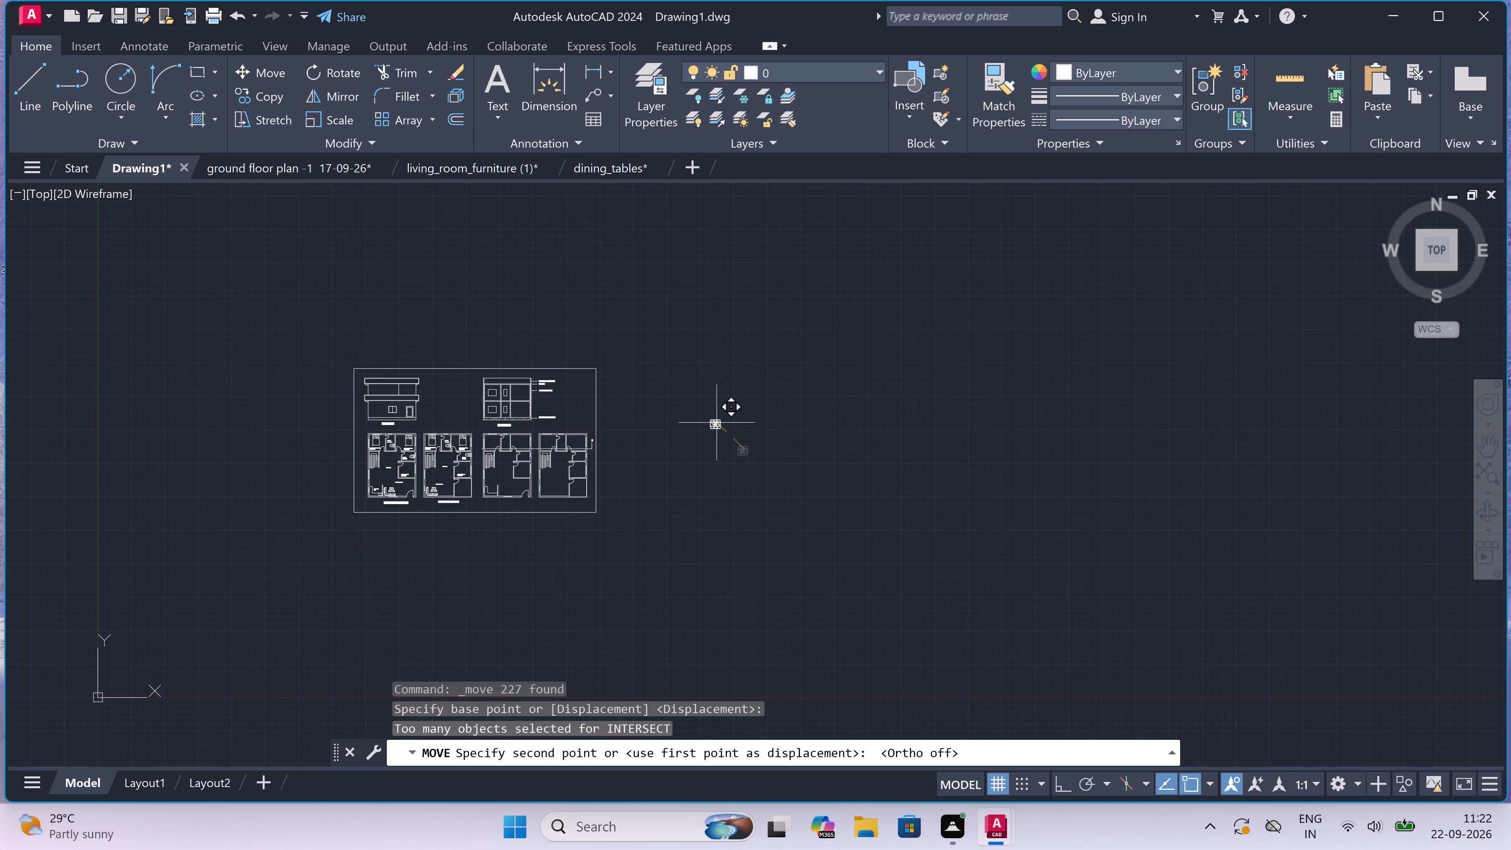
scroll(545, 439, "up", 4)
scroll(520, 464, "down", 2)
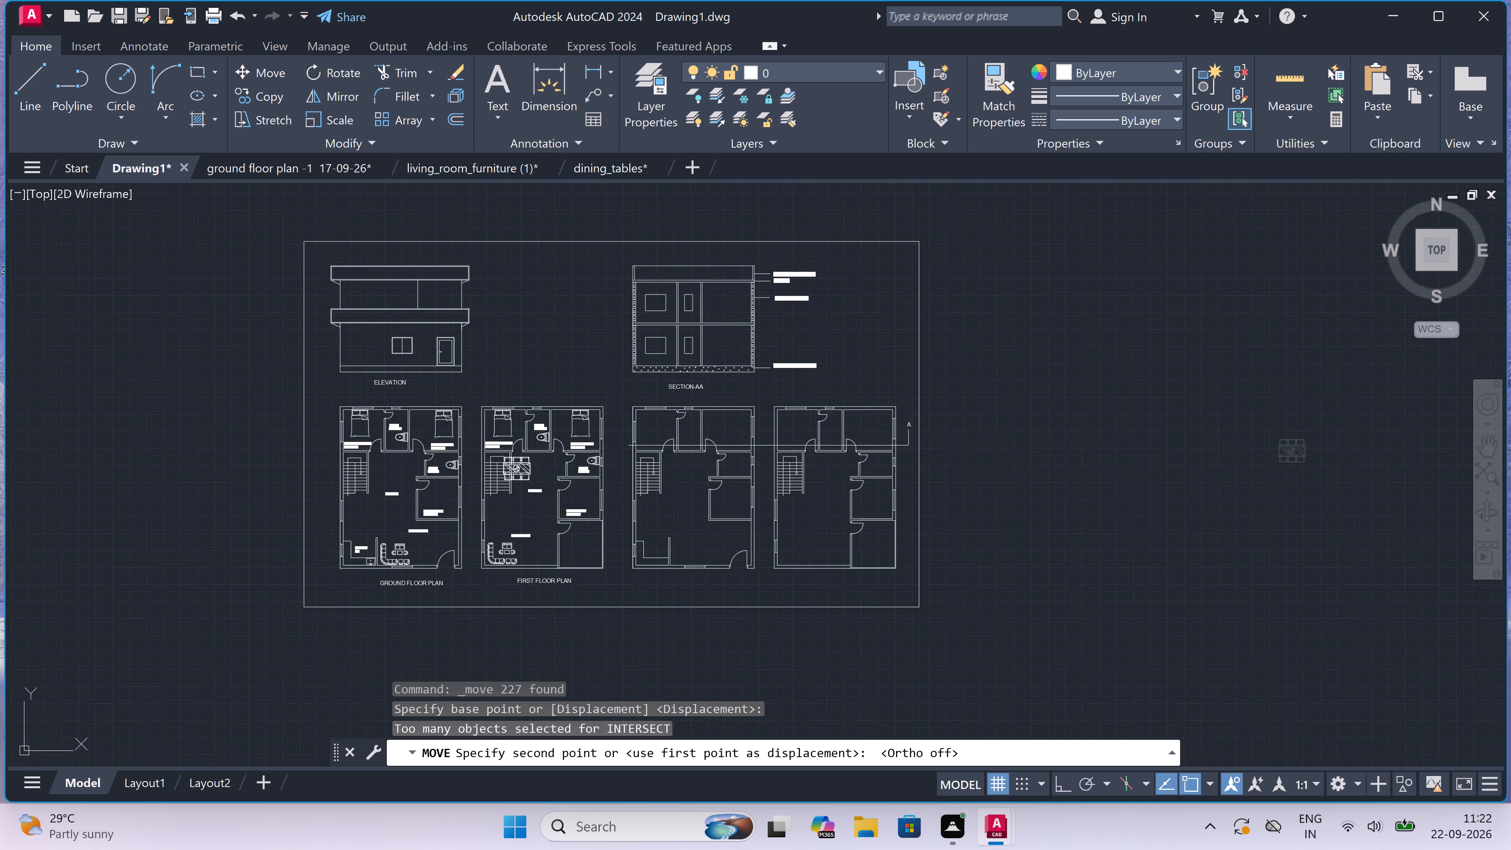
scroll(408, 481, "up", 3)
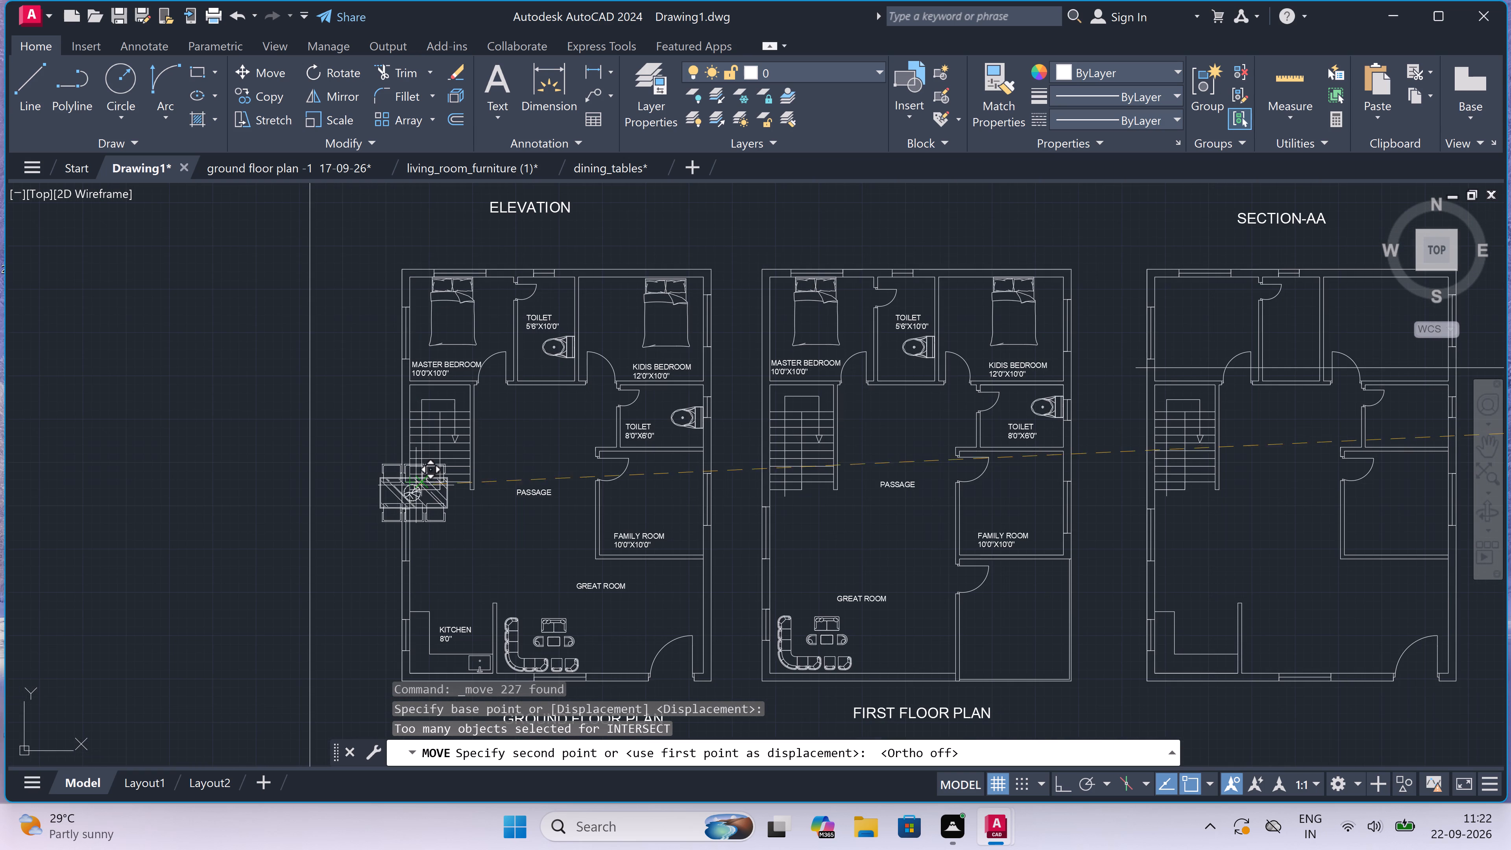
scroll(451, 527, "up", 1)
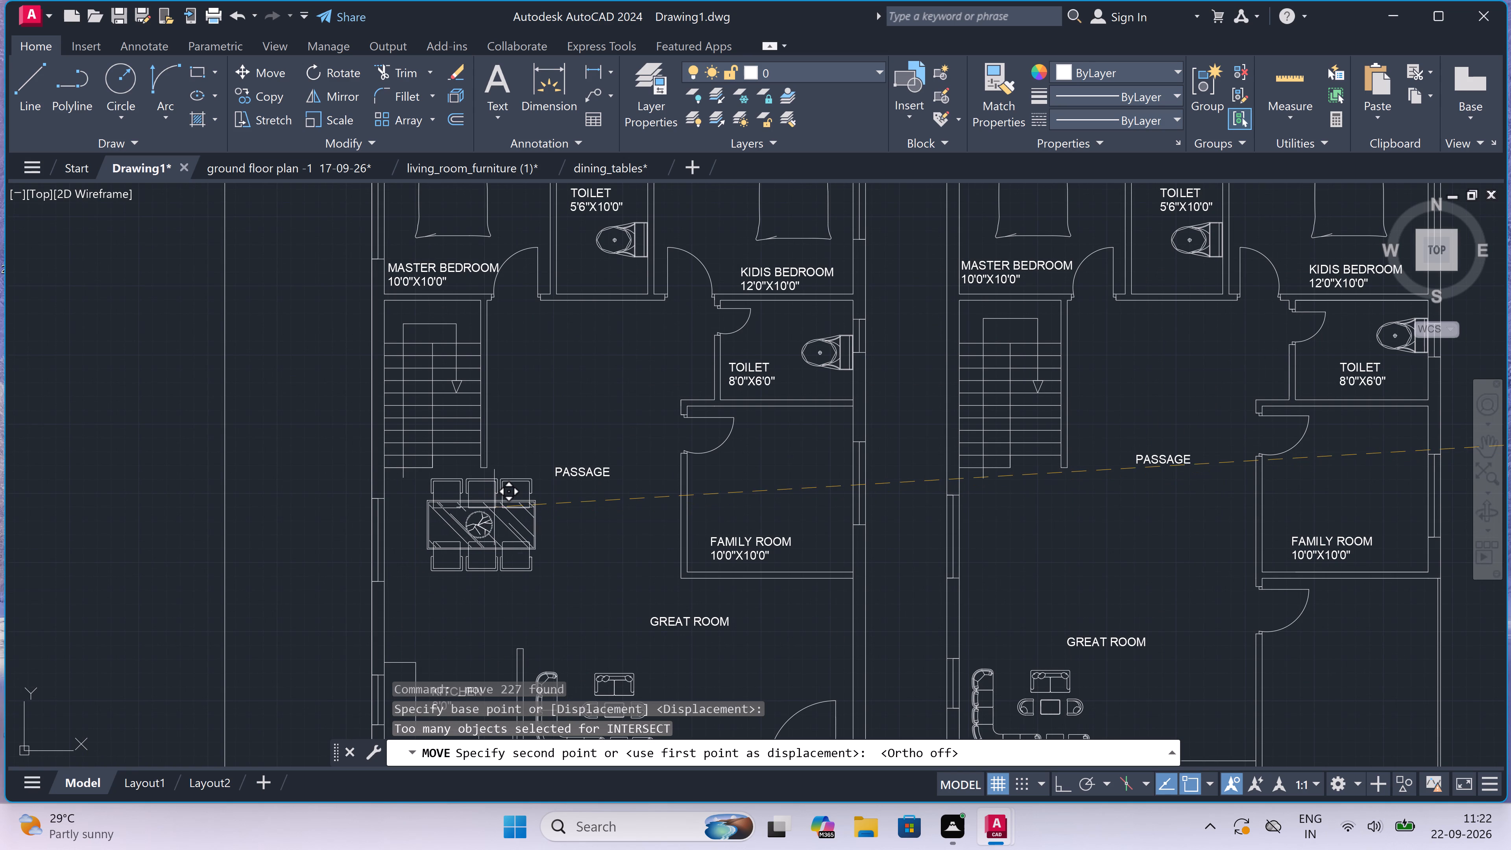
scroll(494, 507, "down", 1)
scroll(460, 537, "up", 1)
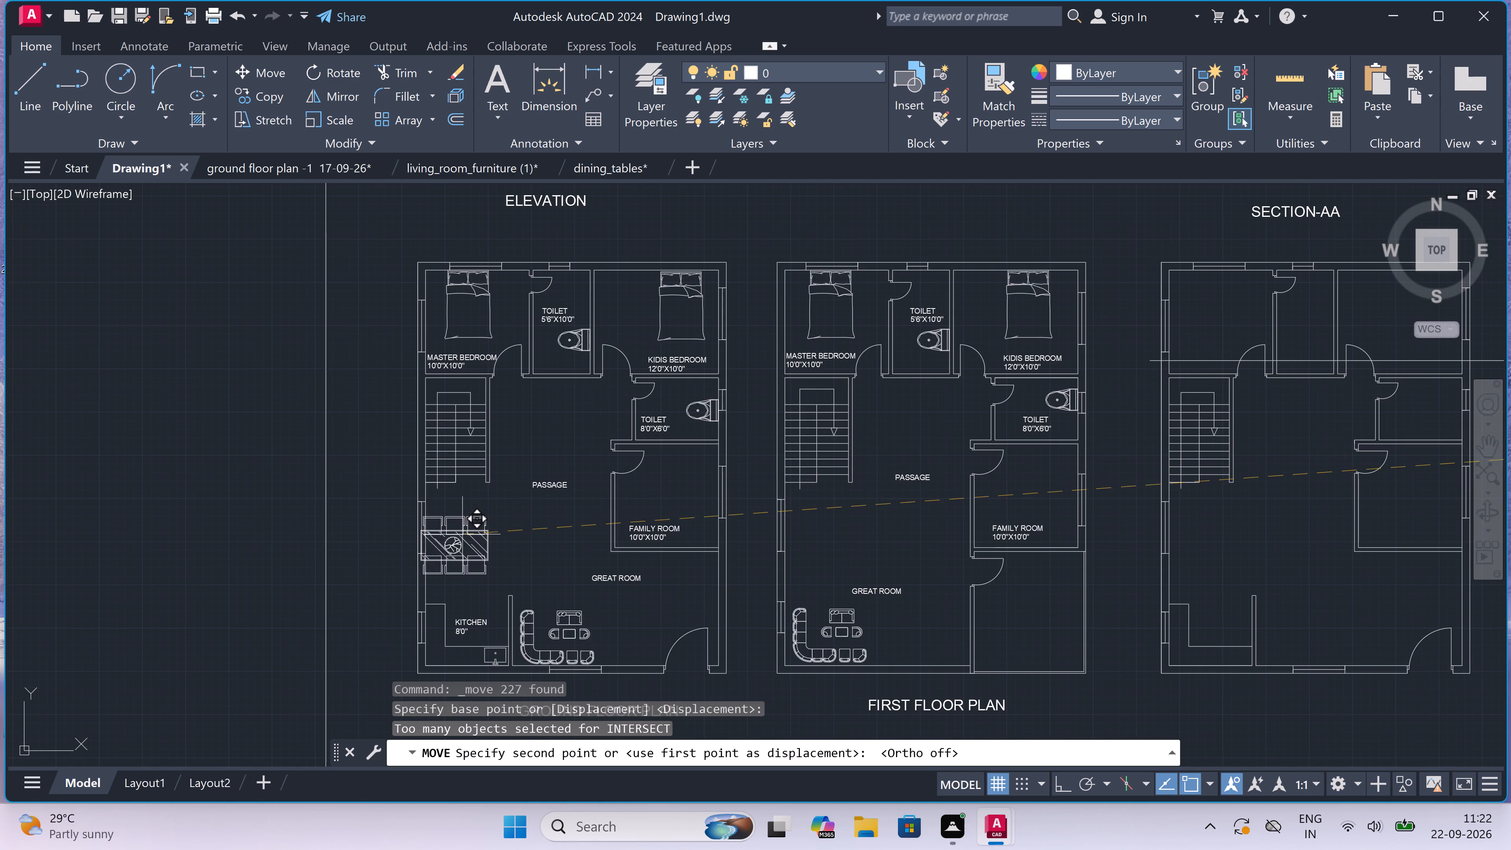
scroll(460, 537, "up", 1)
left_click(503, 520)
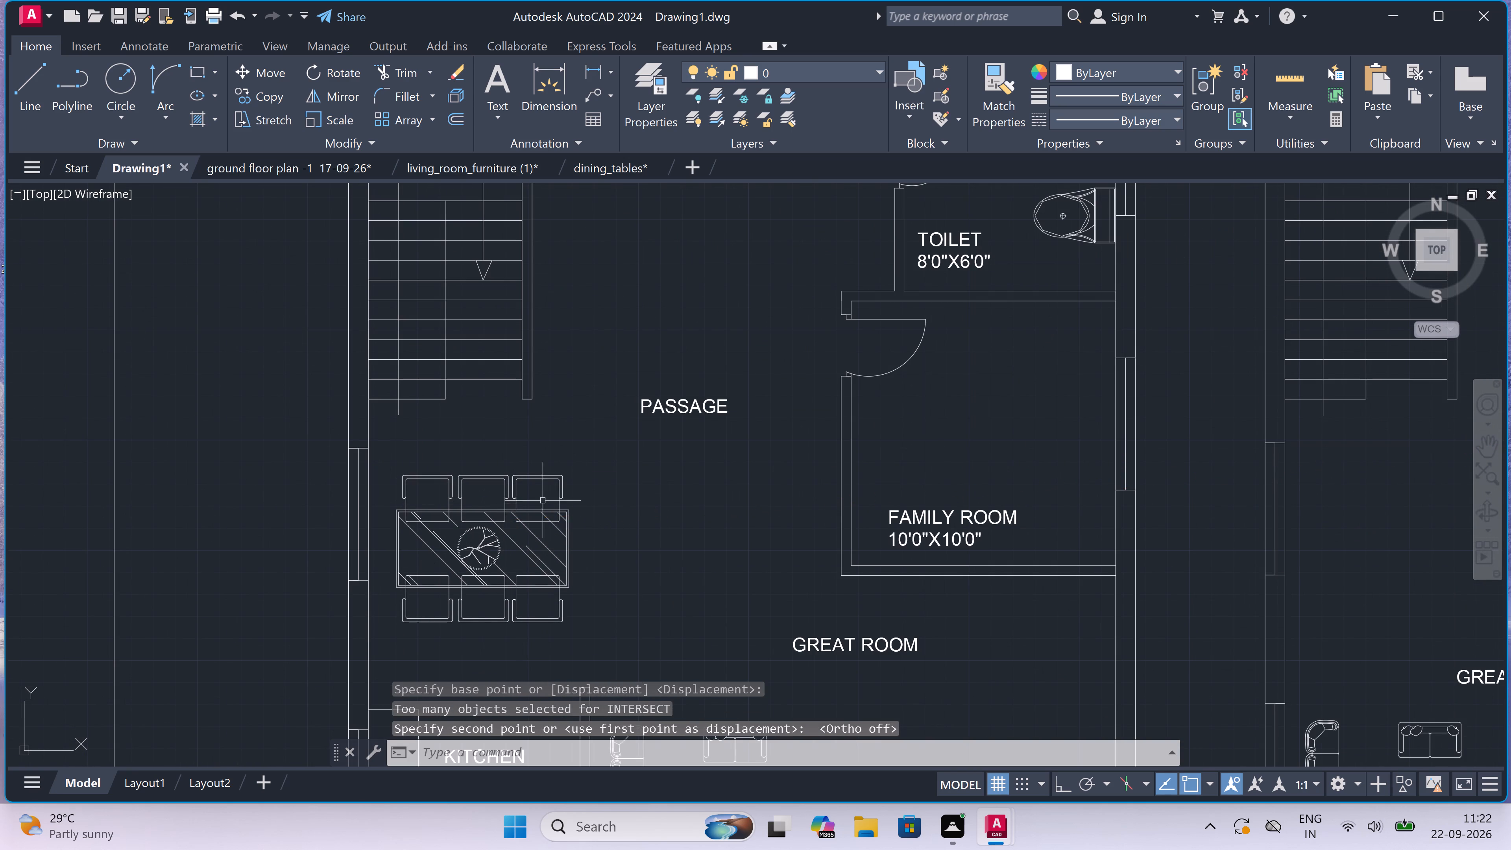
Scale the ground-floor dining set down freehand to about 40% of its size, using a base point near the tabletop's left end.
left_click_drag(604, 468, 599, 473)
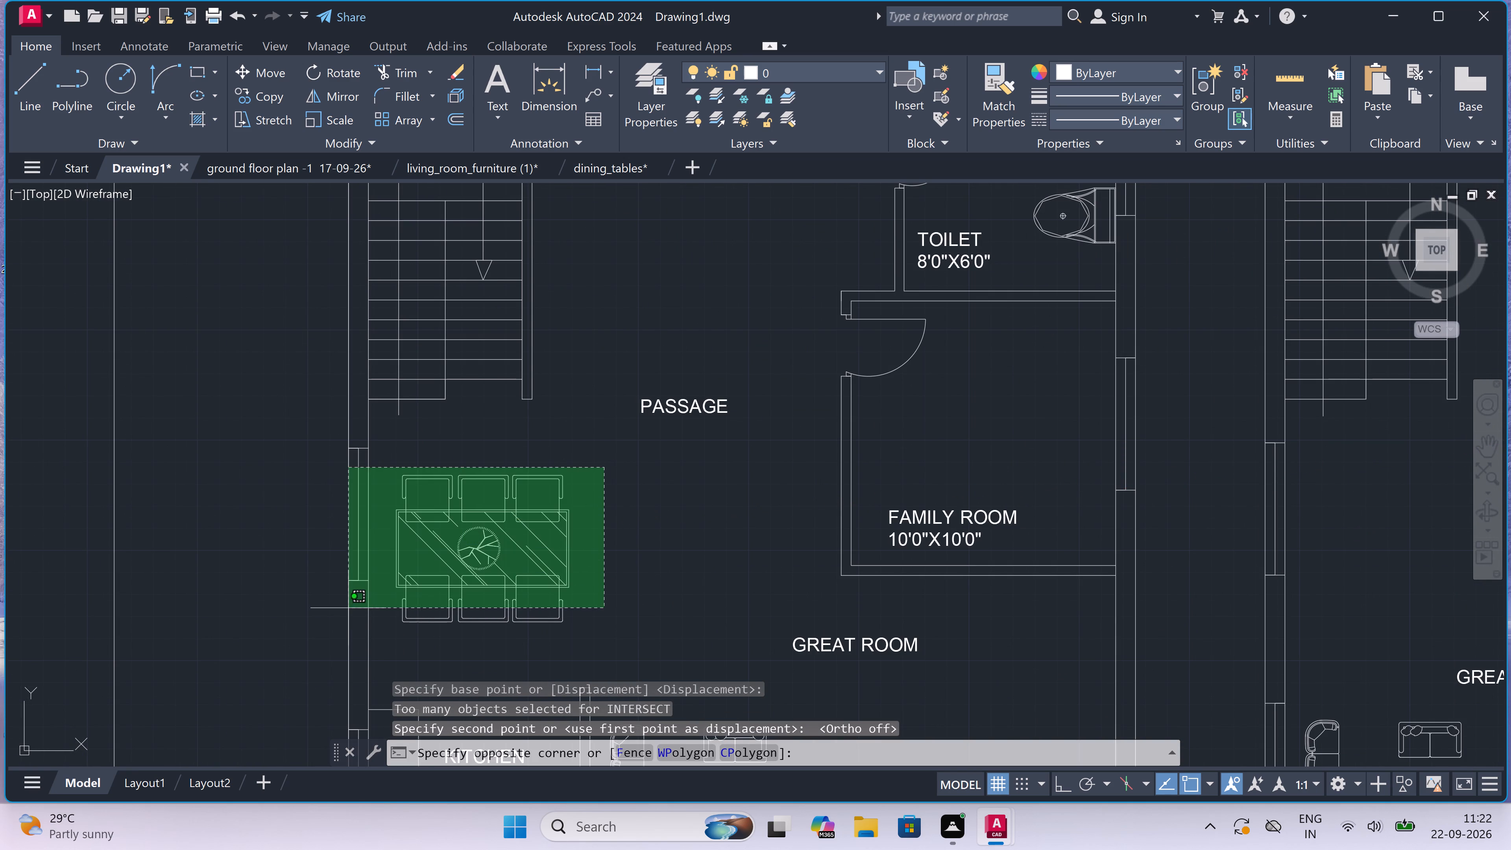
left_click(387, 654)
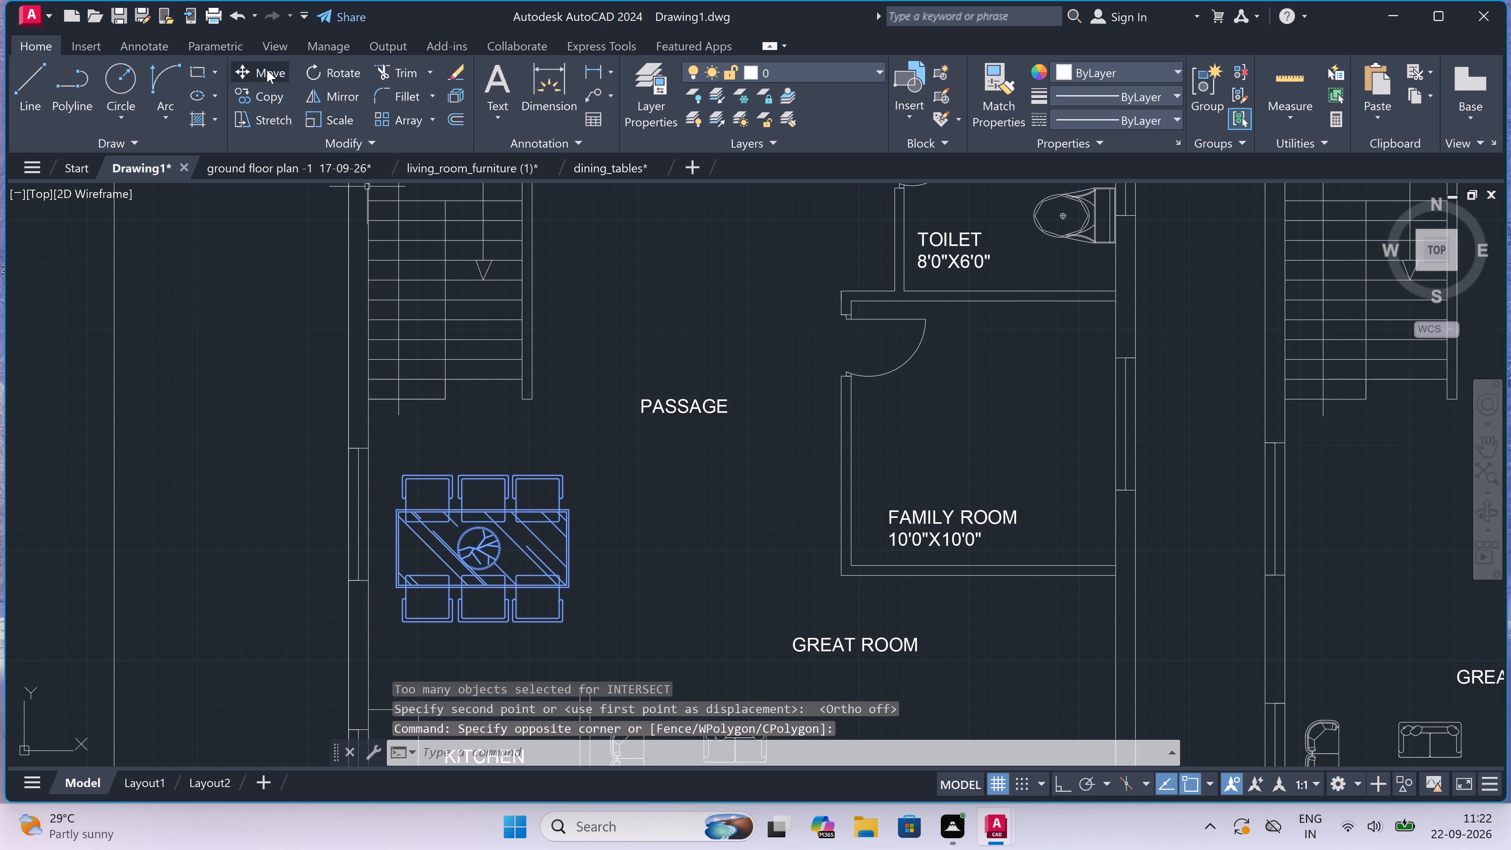
left_click(312, 113)
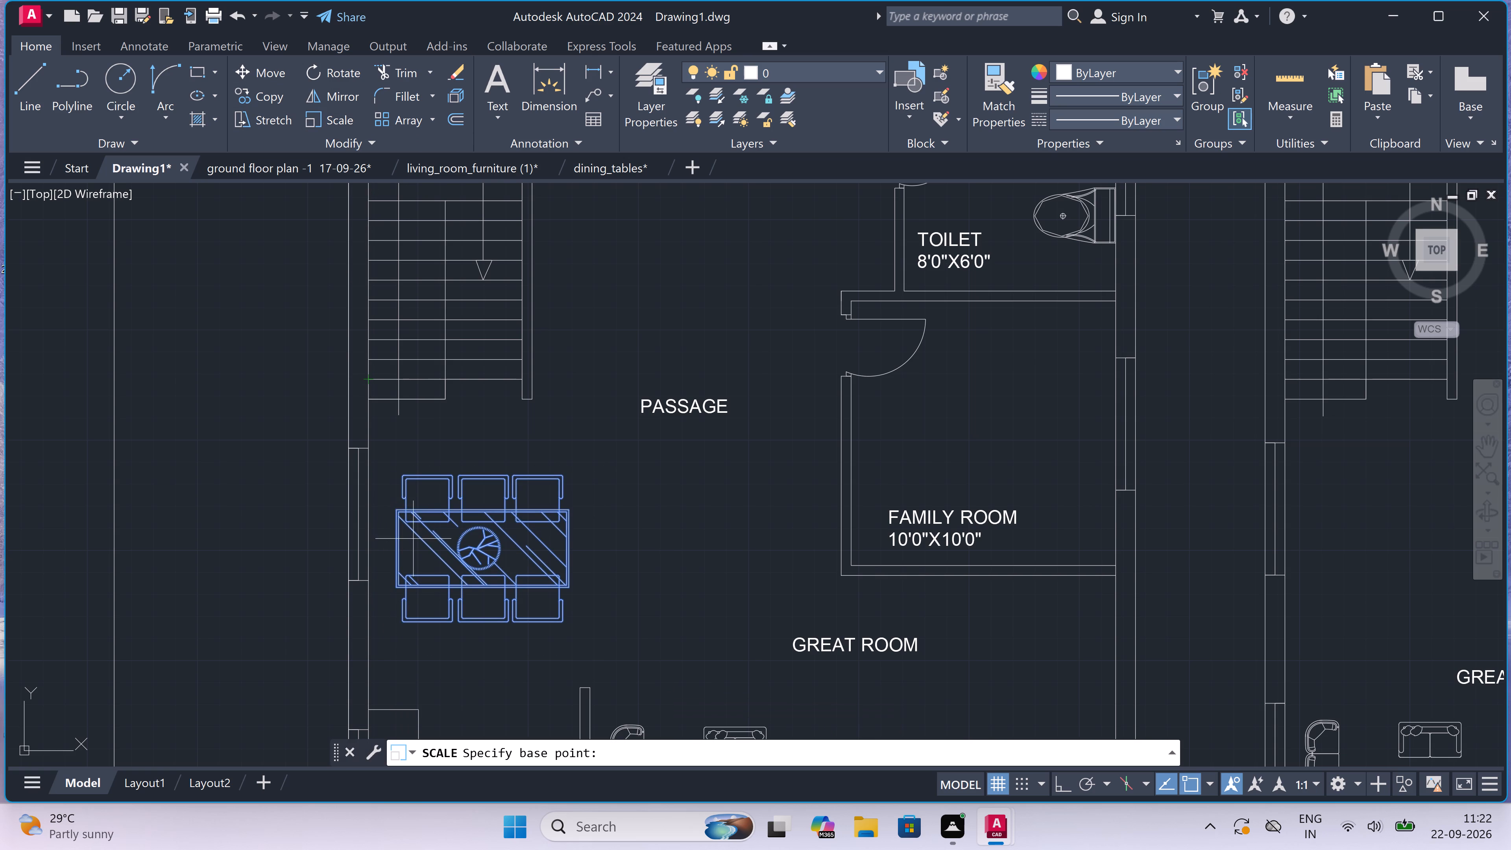
left_click_drag(415, 540, 420, 533)
left_click(433, 501)
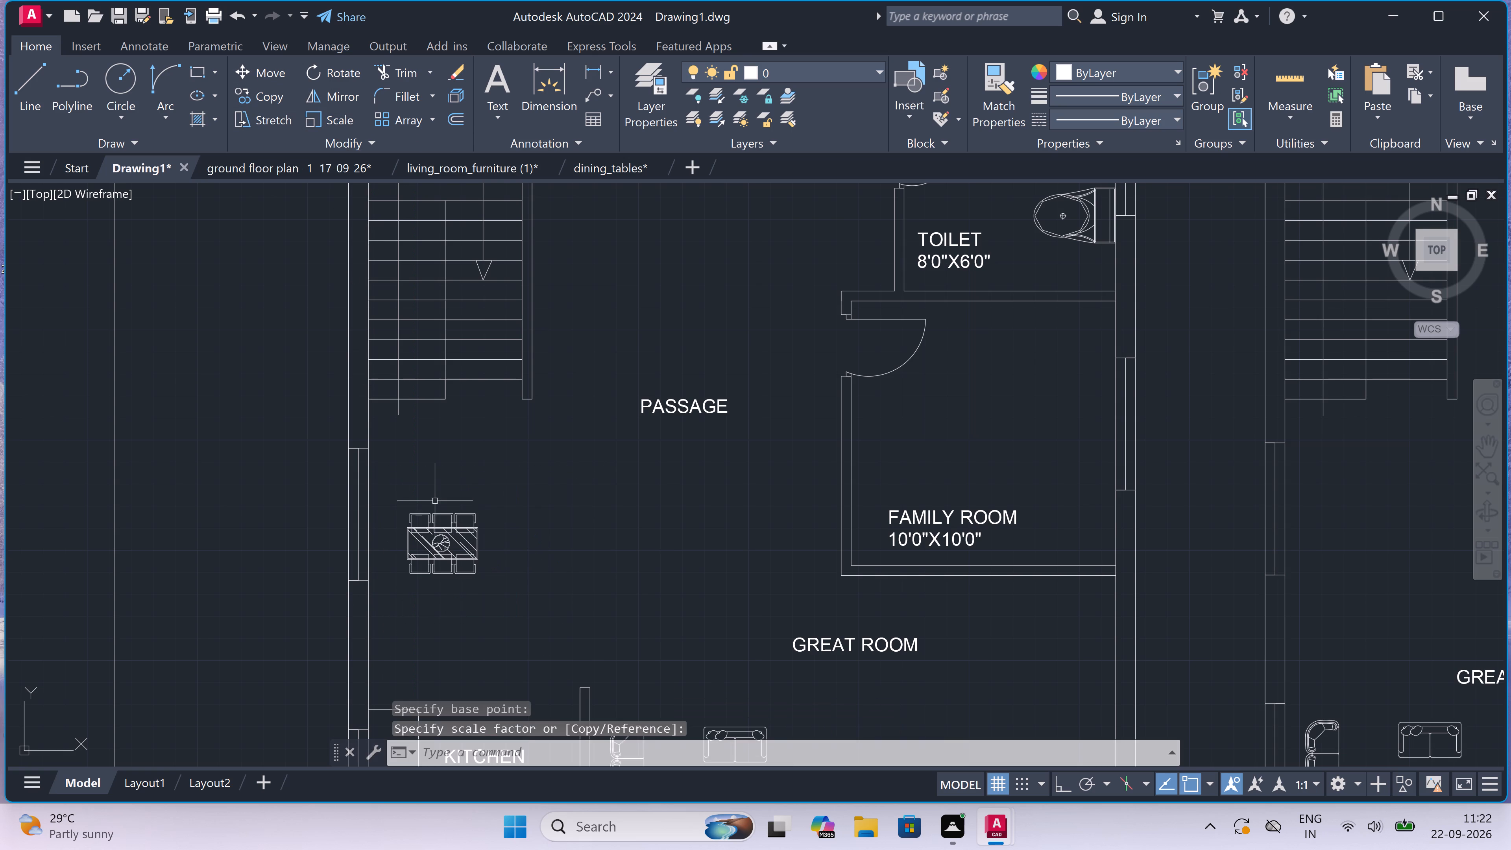
Move the reduced dining set slightly up and to the right, keeping it below the staircase in the ground floor plan.
double_click(510, 501)
left_click(391, 591)
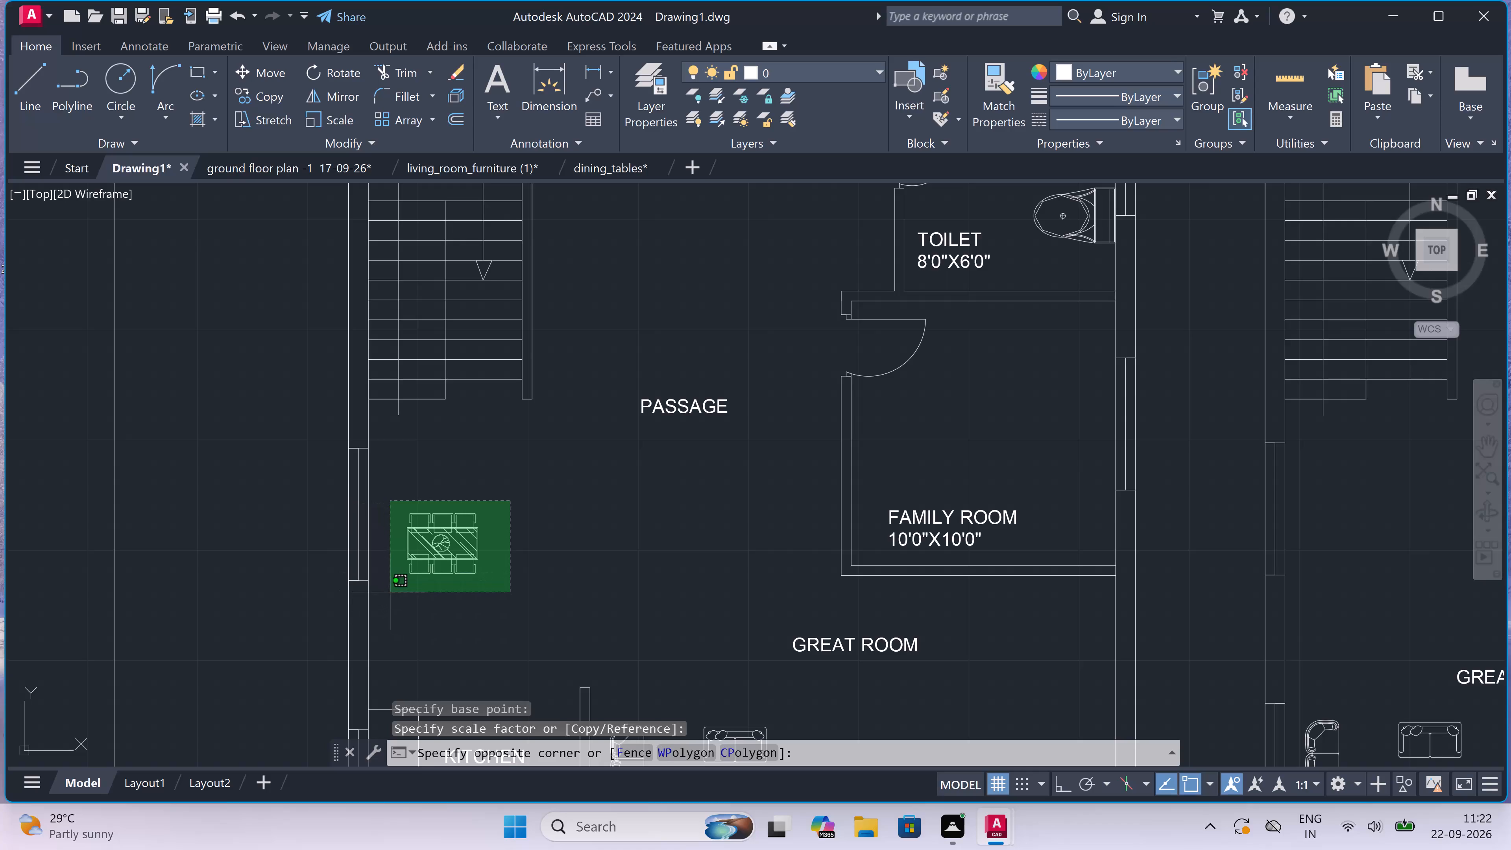
left_click(266, 66)
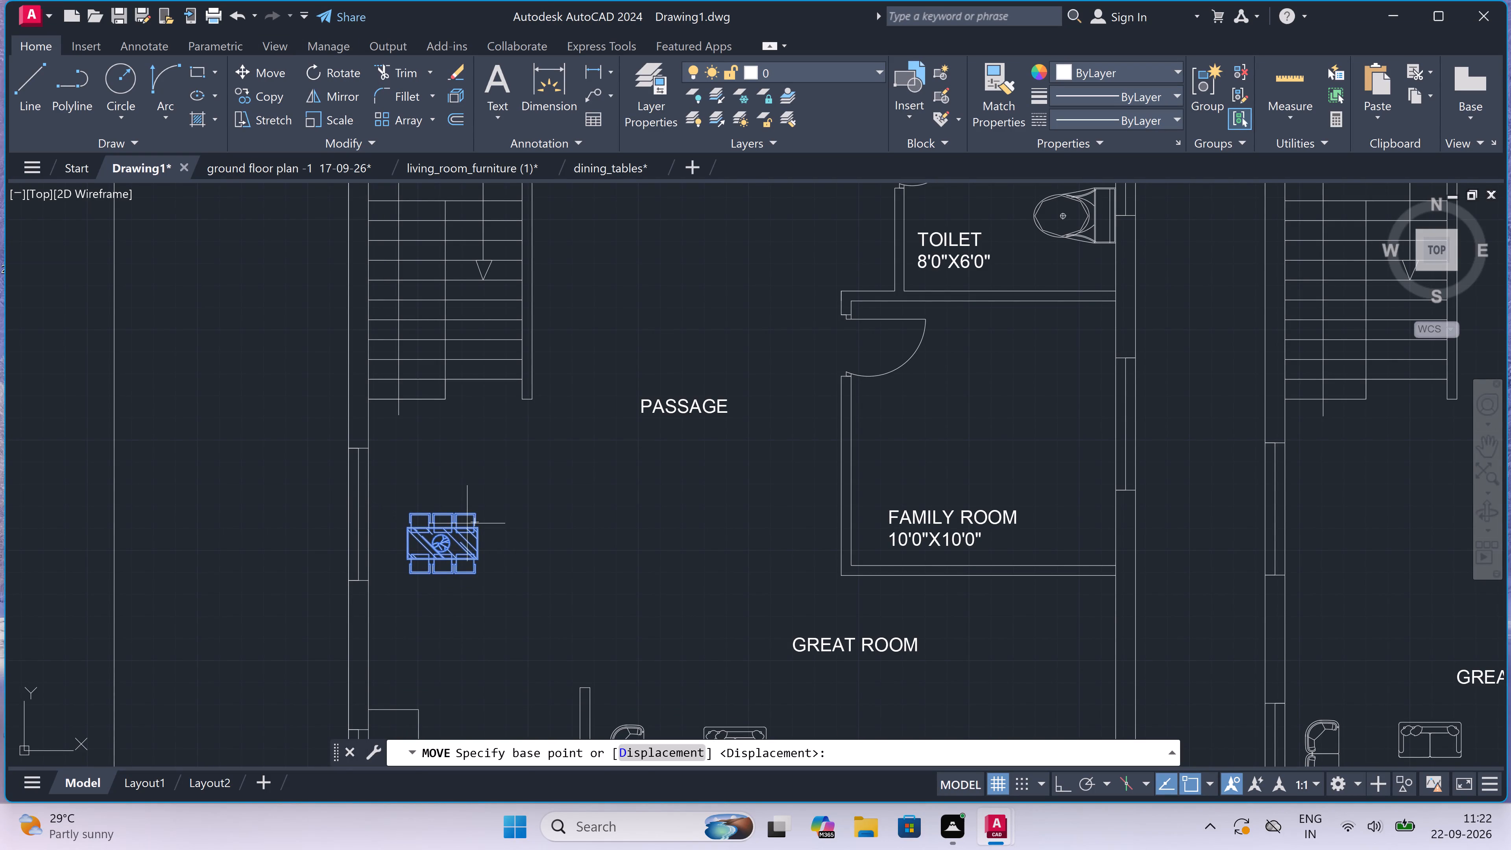
left_click(437, 537)
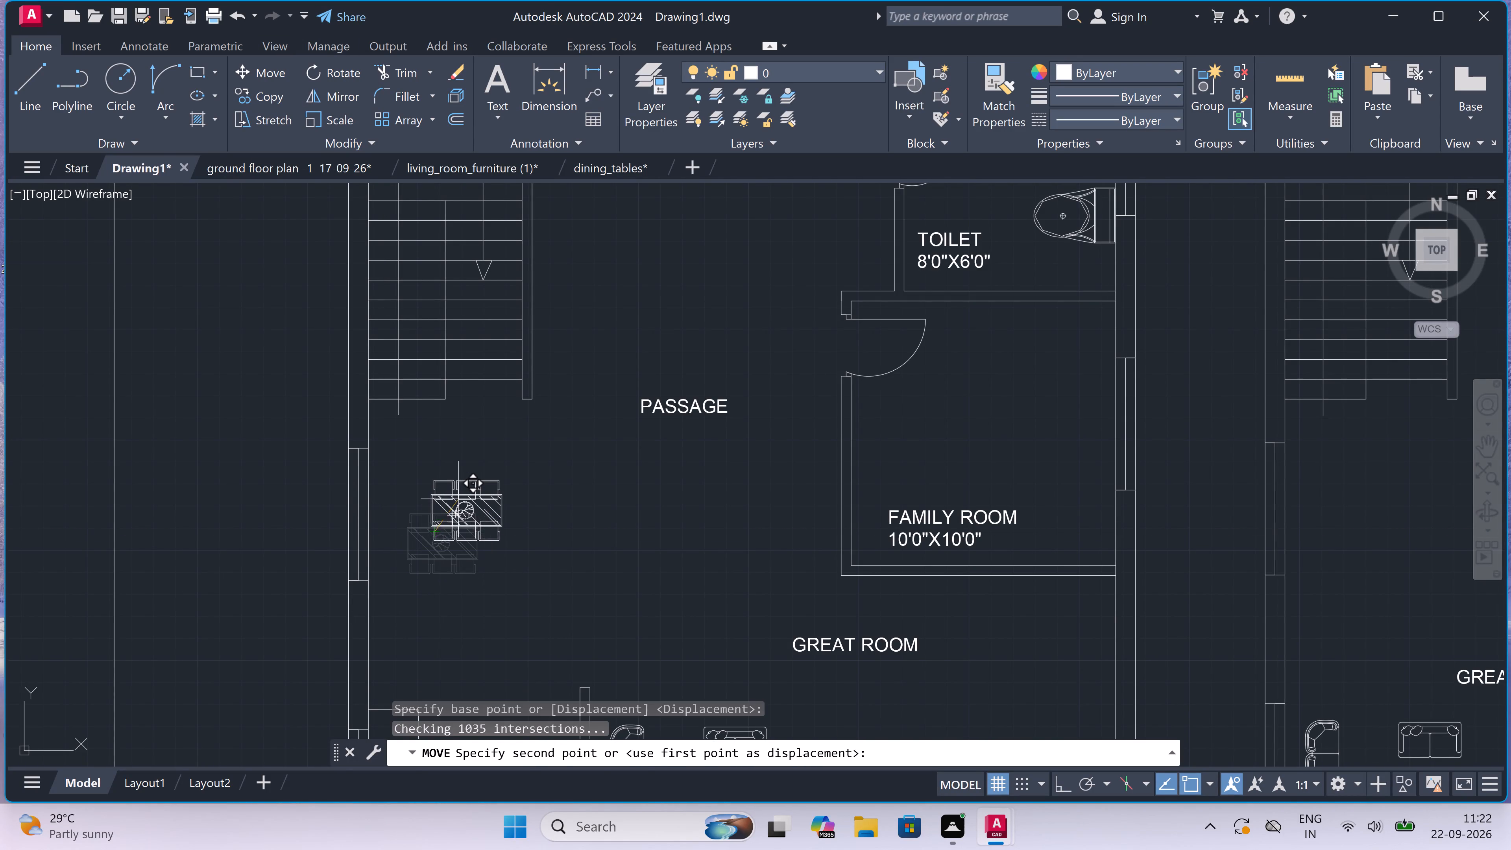
left_click(453, 498)
Scale the ground-floor dining set up freehand to about 1.5 times its size, using a base point near the tabletop's upper edge.
left_click_drag(519, 485, 511, 489)
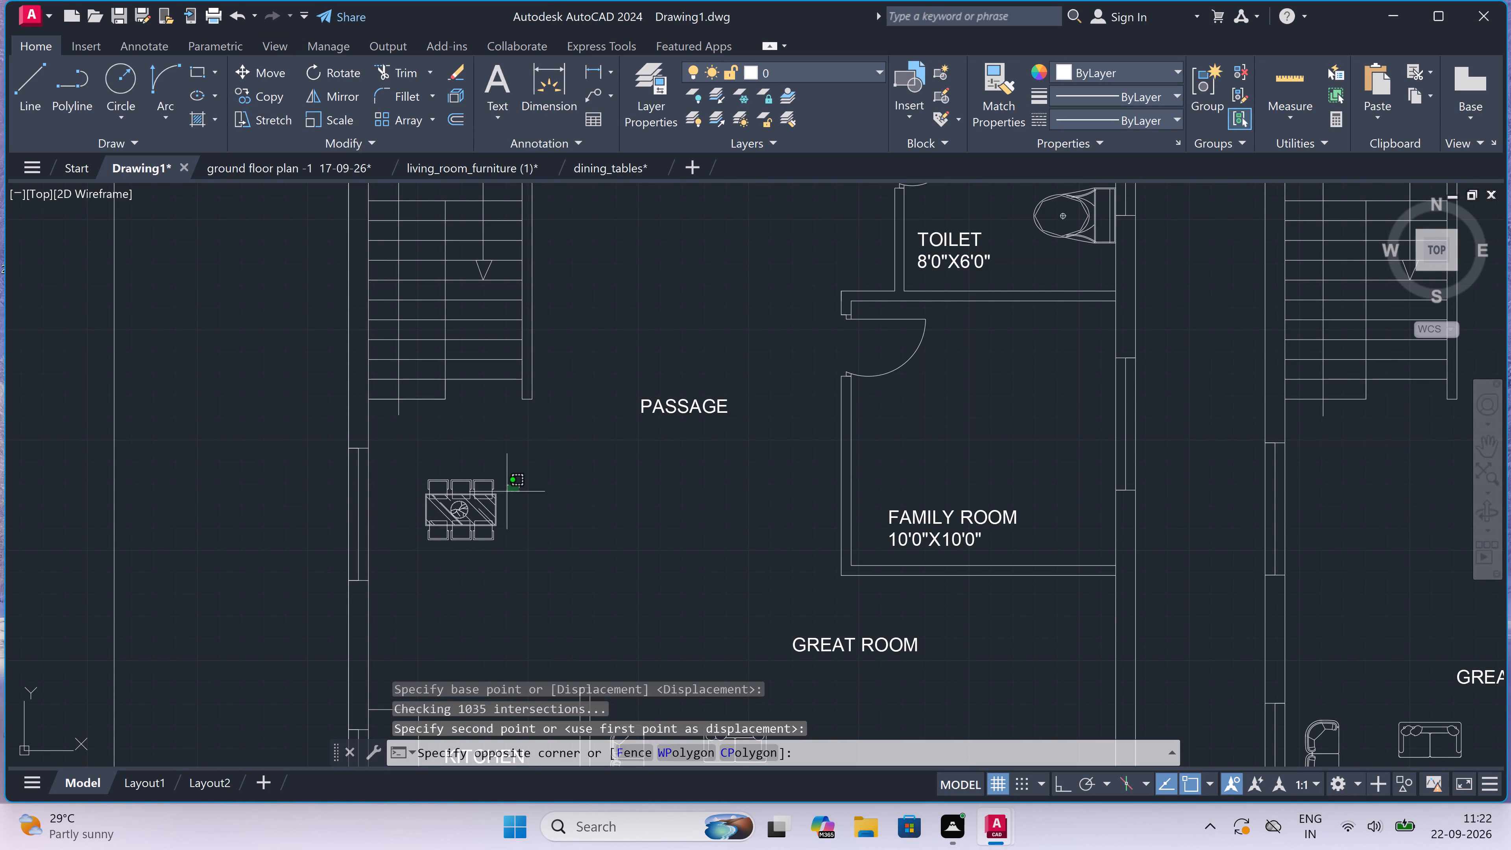
left_click(443, 527)
left_click_drag(542, 455, 538, 456)
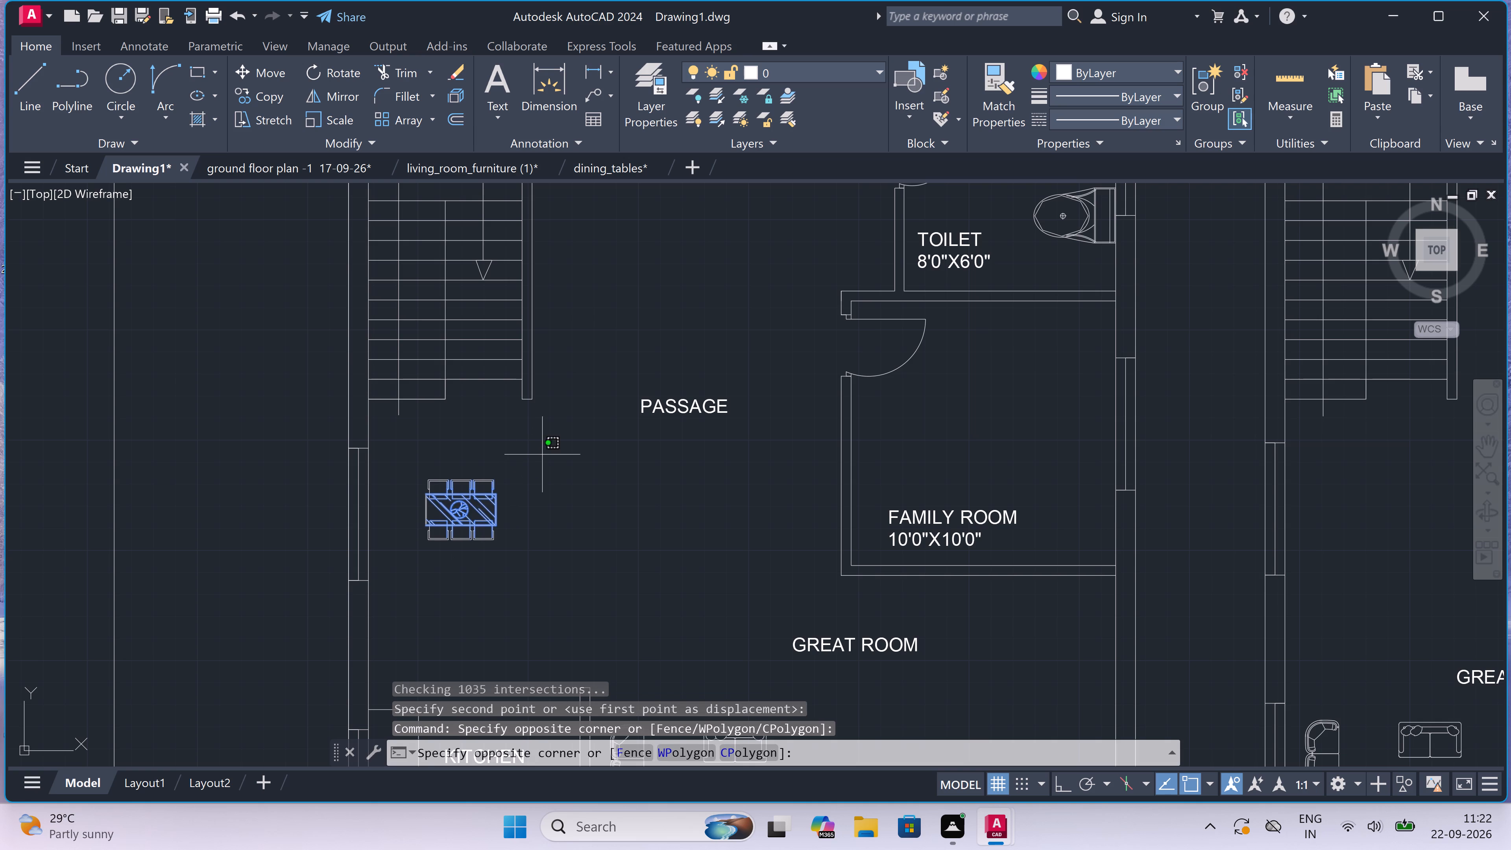
left_click(395, 551)
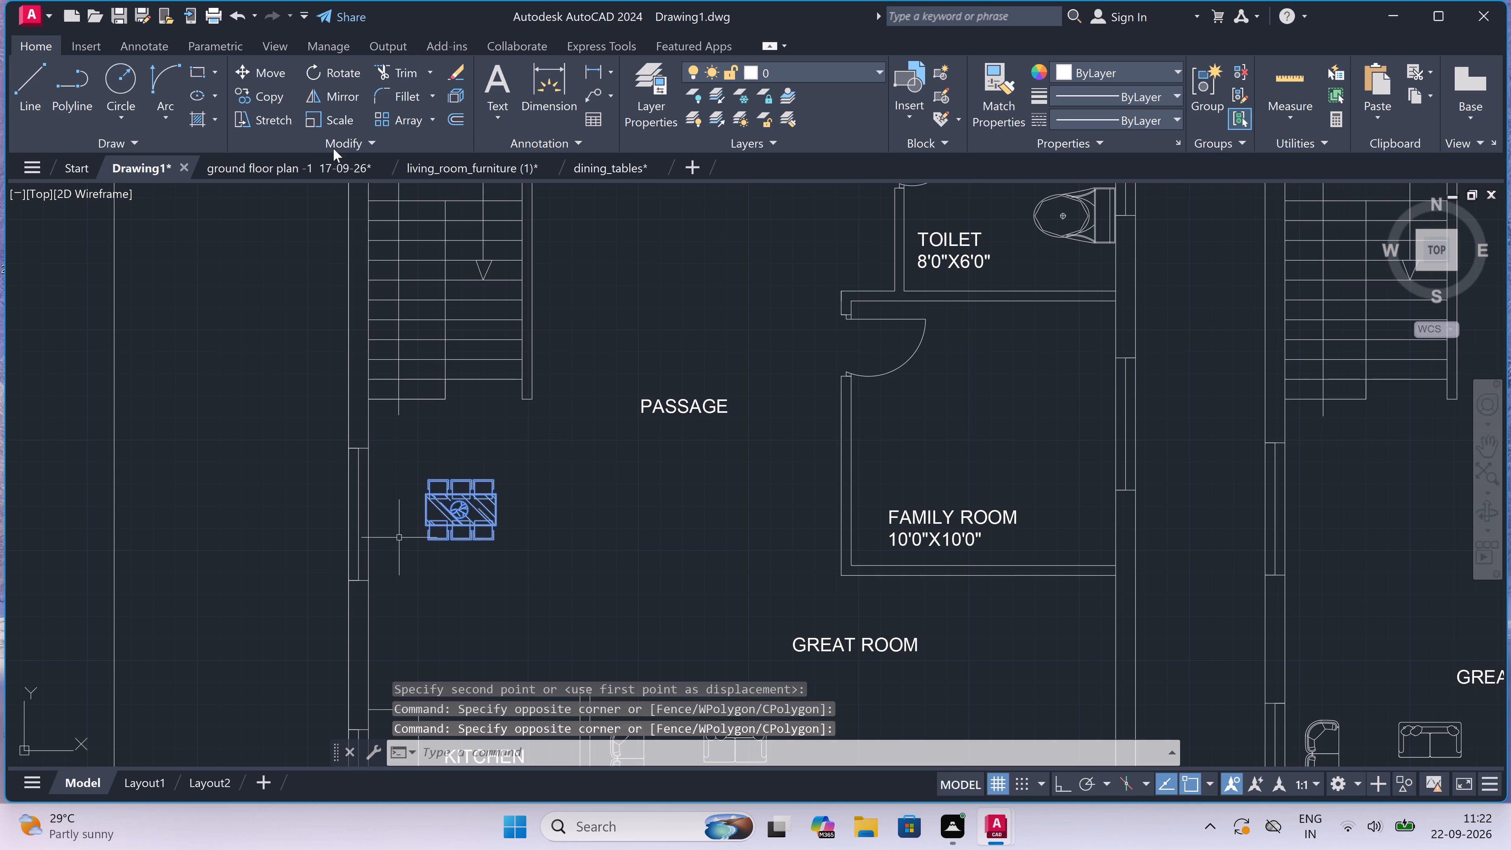
left_click(327, 113)
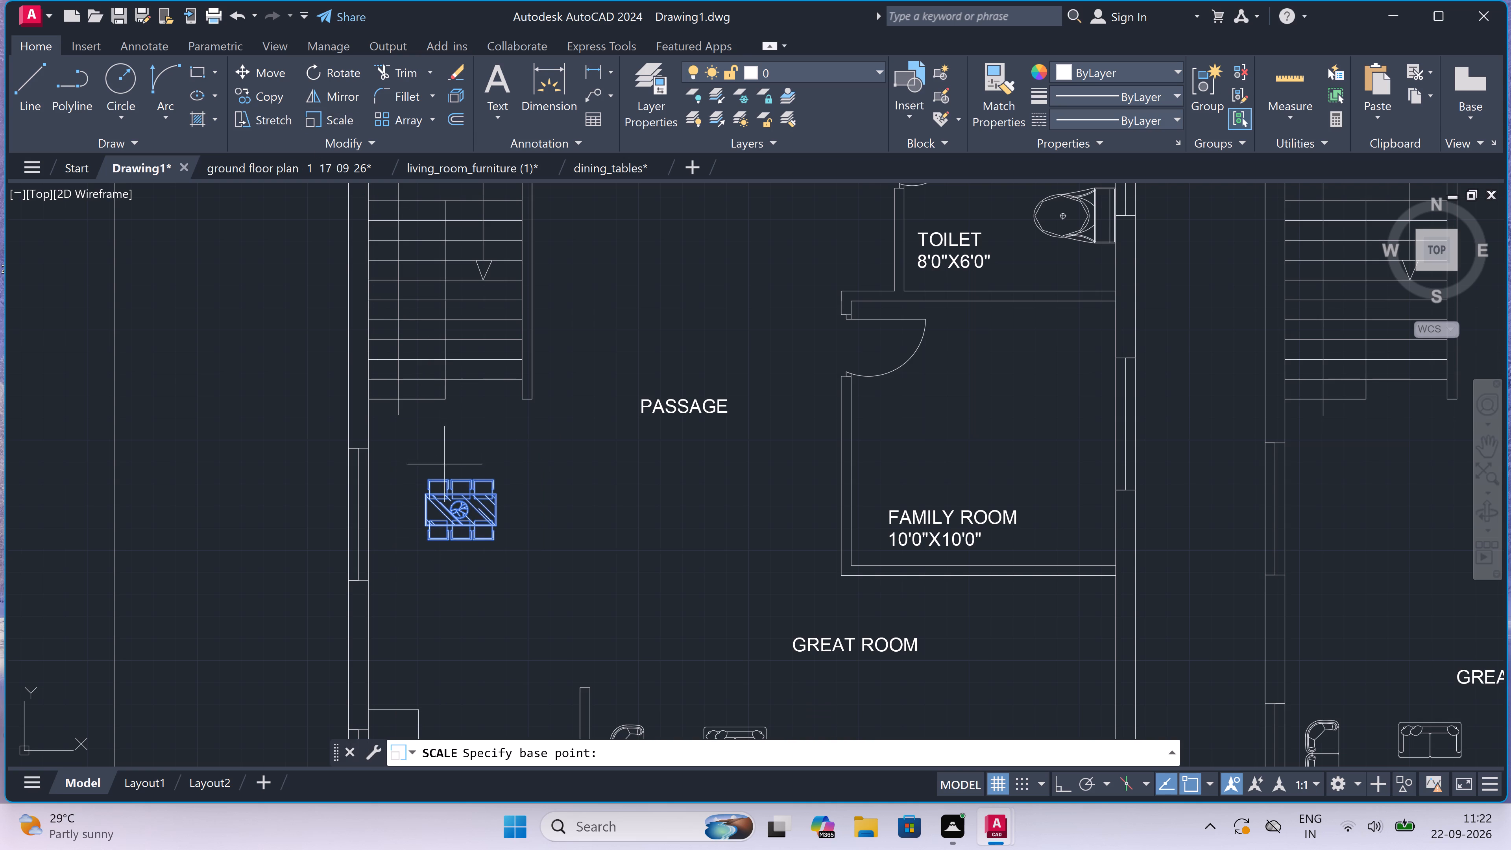
left_click_drag(450, 498, 450, 493)
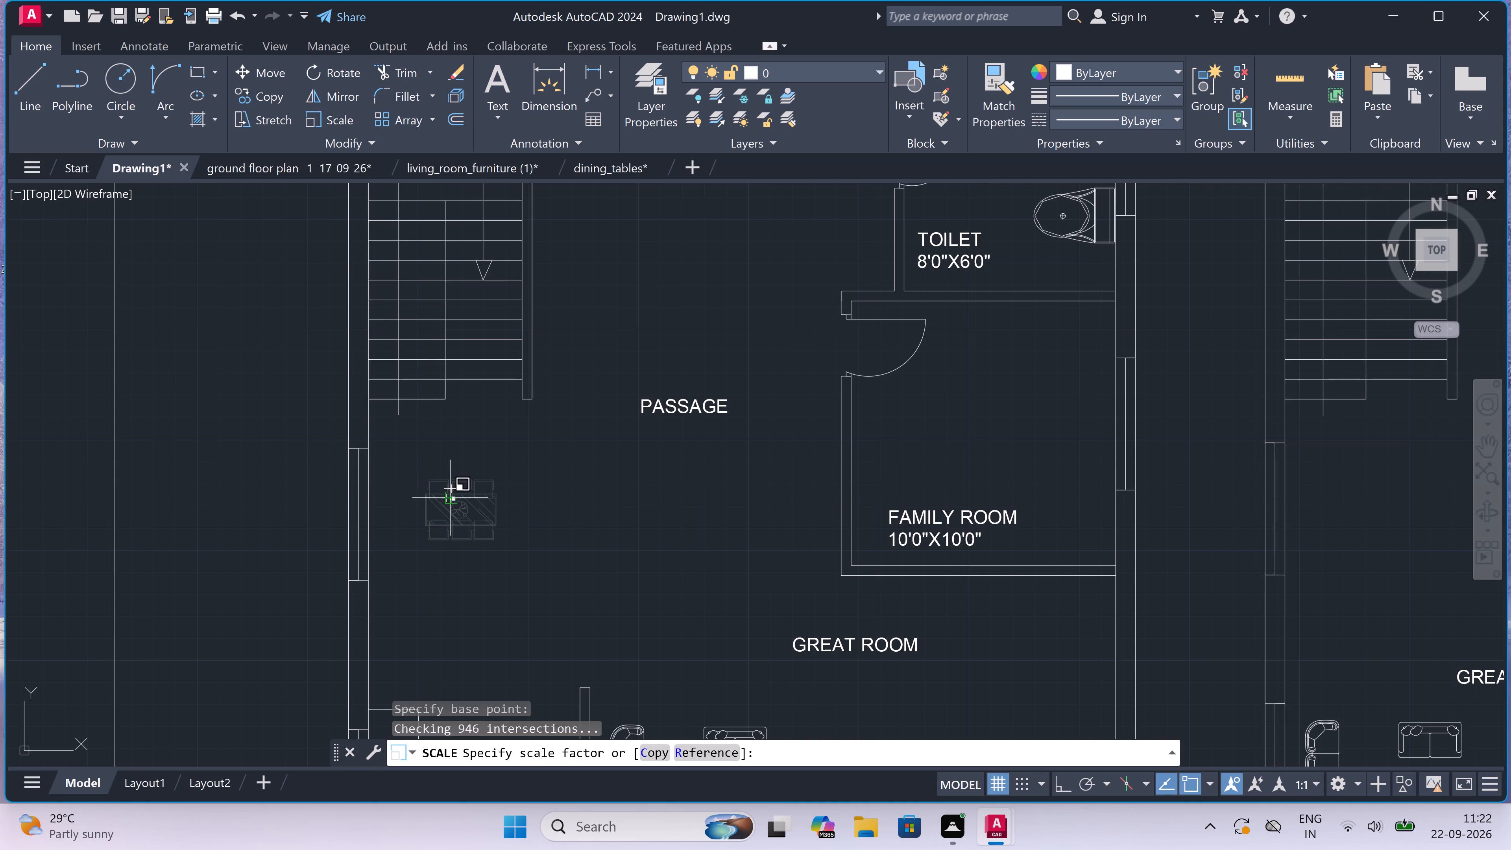
left_click(461, 447)
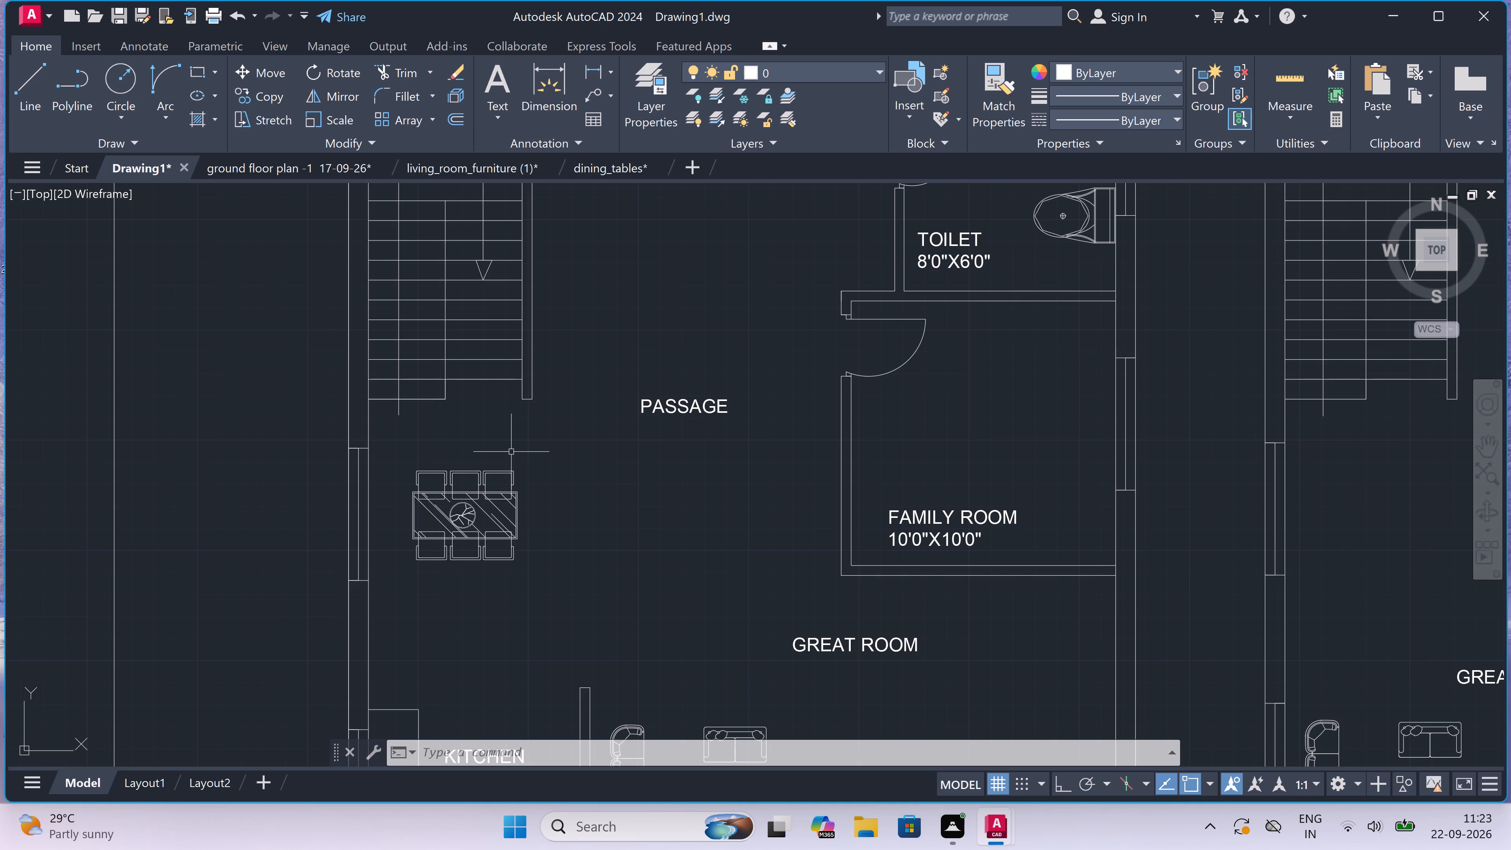
Copy the ground-floor dining set from its table centre to the matching spot below the staircase in the first floor plan.
left_click(552, 455)
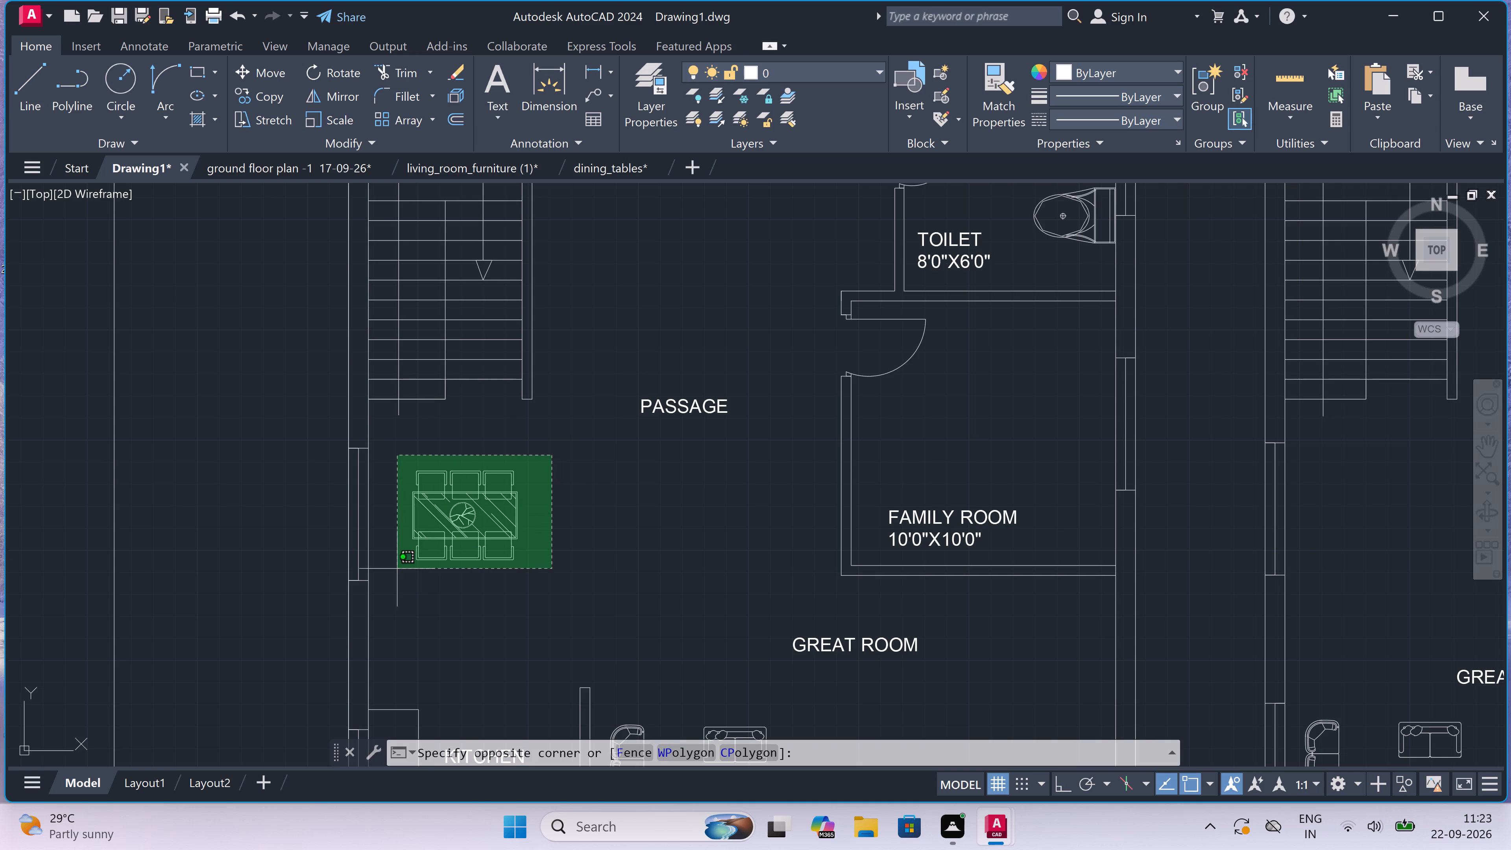
left_click(397, 569)
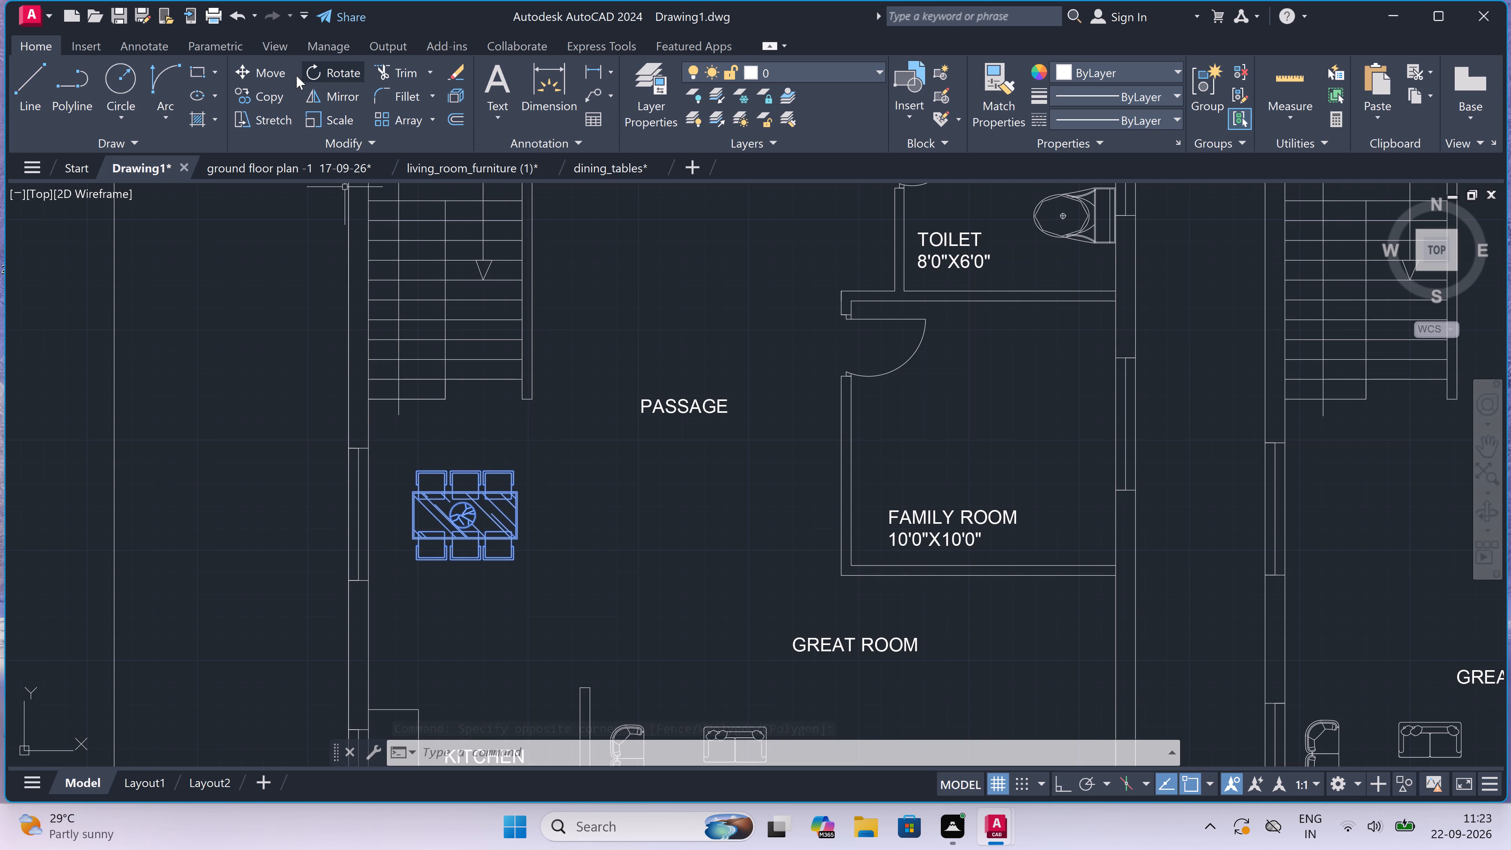
left_click(267, 95)
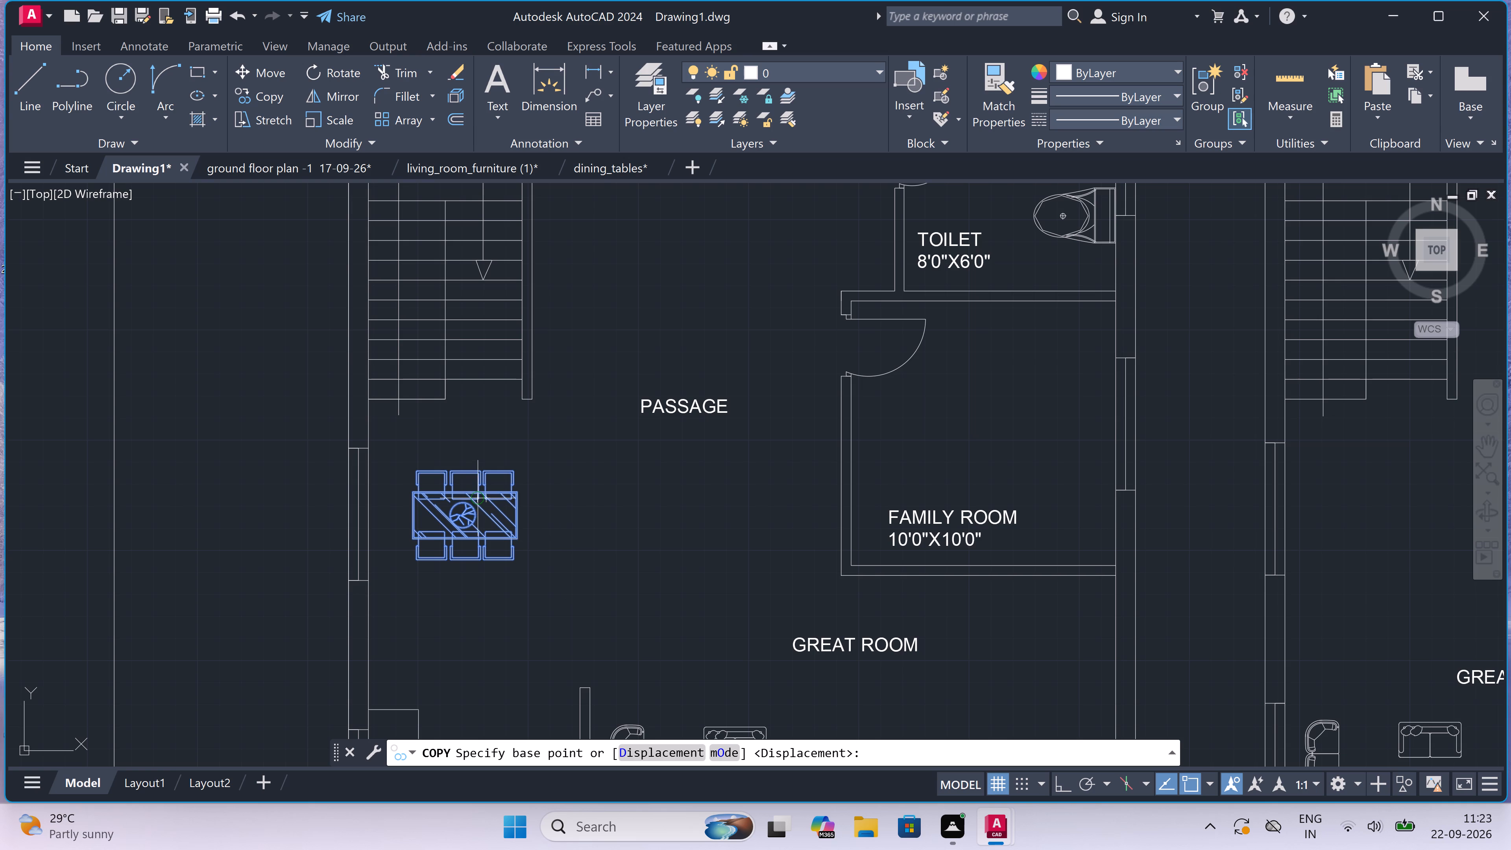
left_click_drag(458, 517, 464, 520)
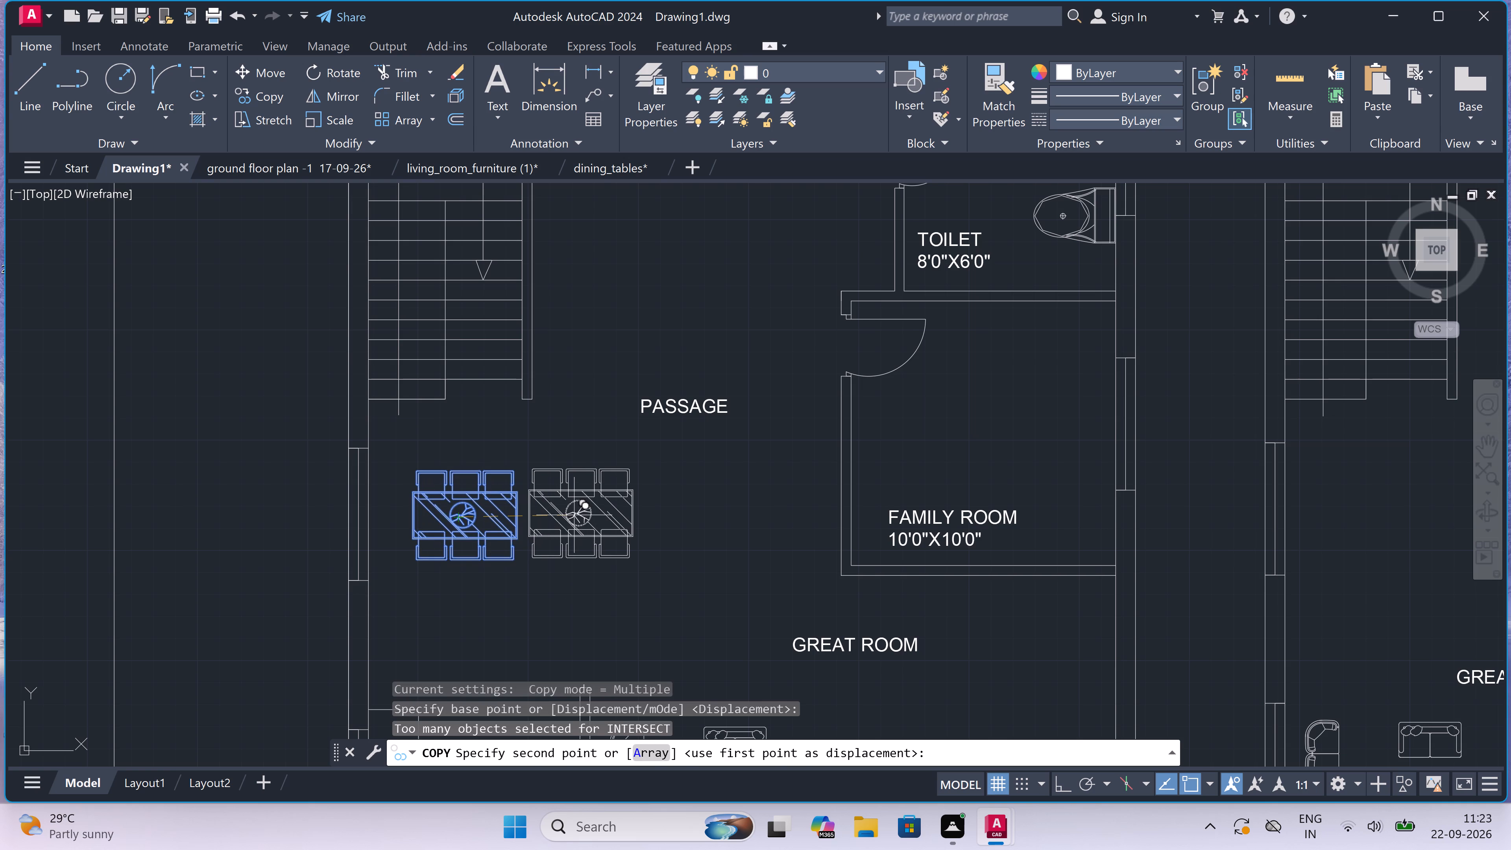
scroll(574, 515, "down", 2)
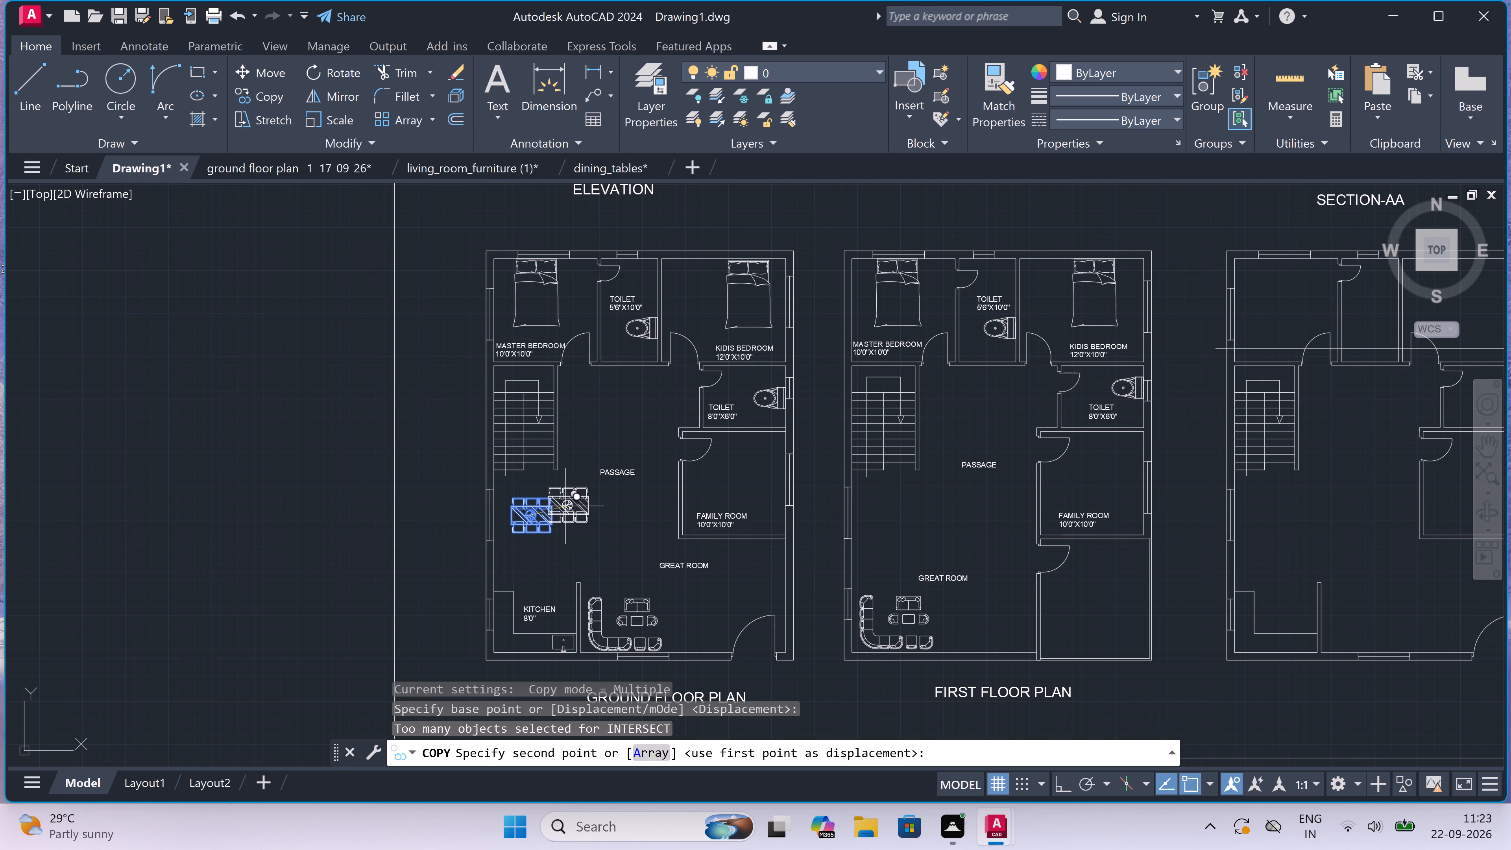
scroll(543, 492, "down", 1)
scroll(730, 507, "up", 1)
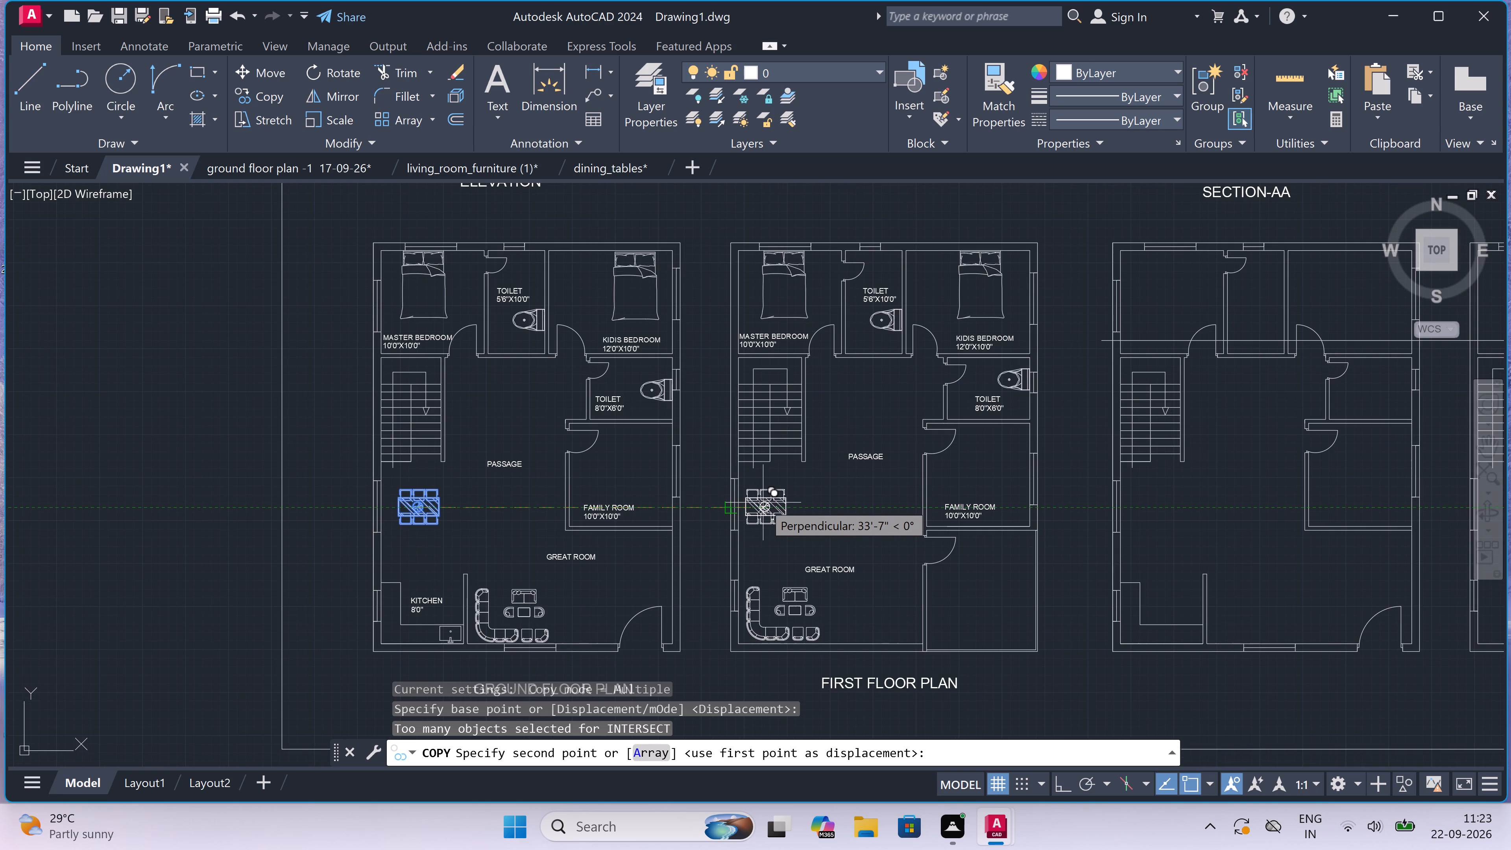
scroll(771, 501, "up", 2)
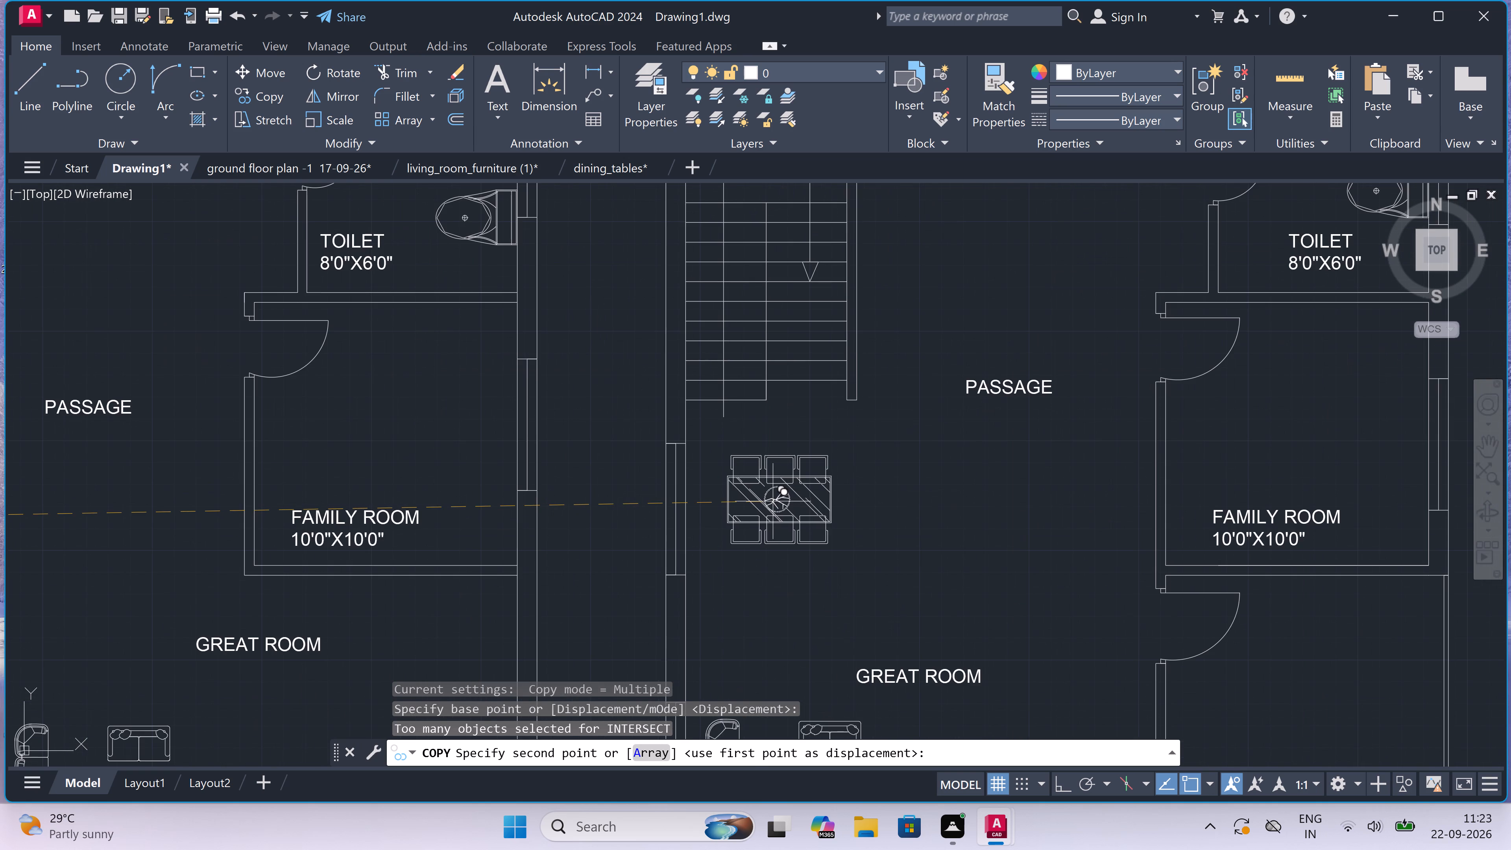
double_click(773, 503)
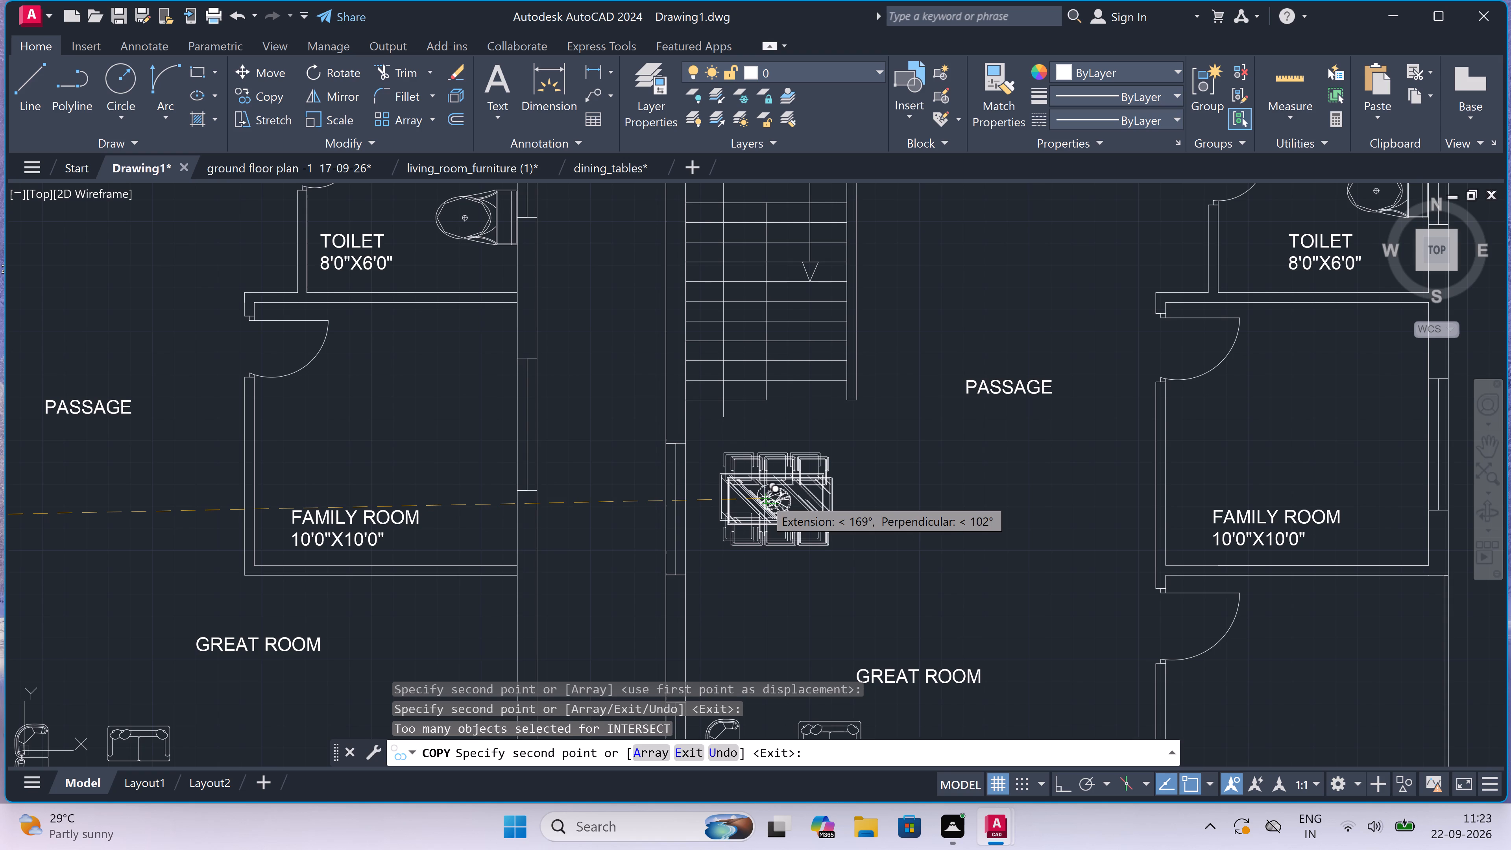
key("Escape")
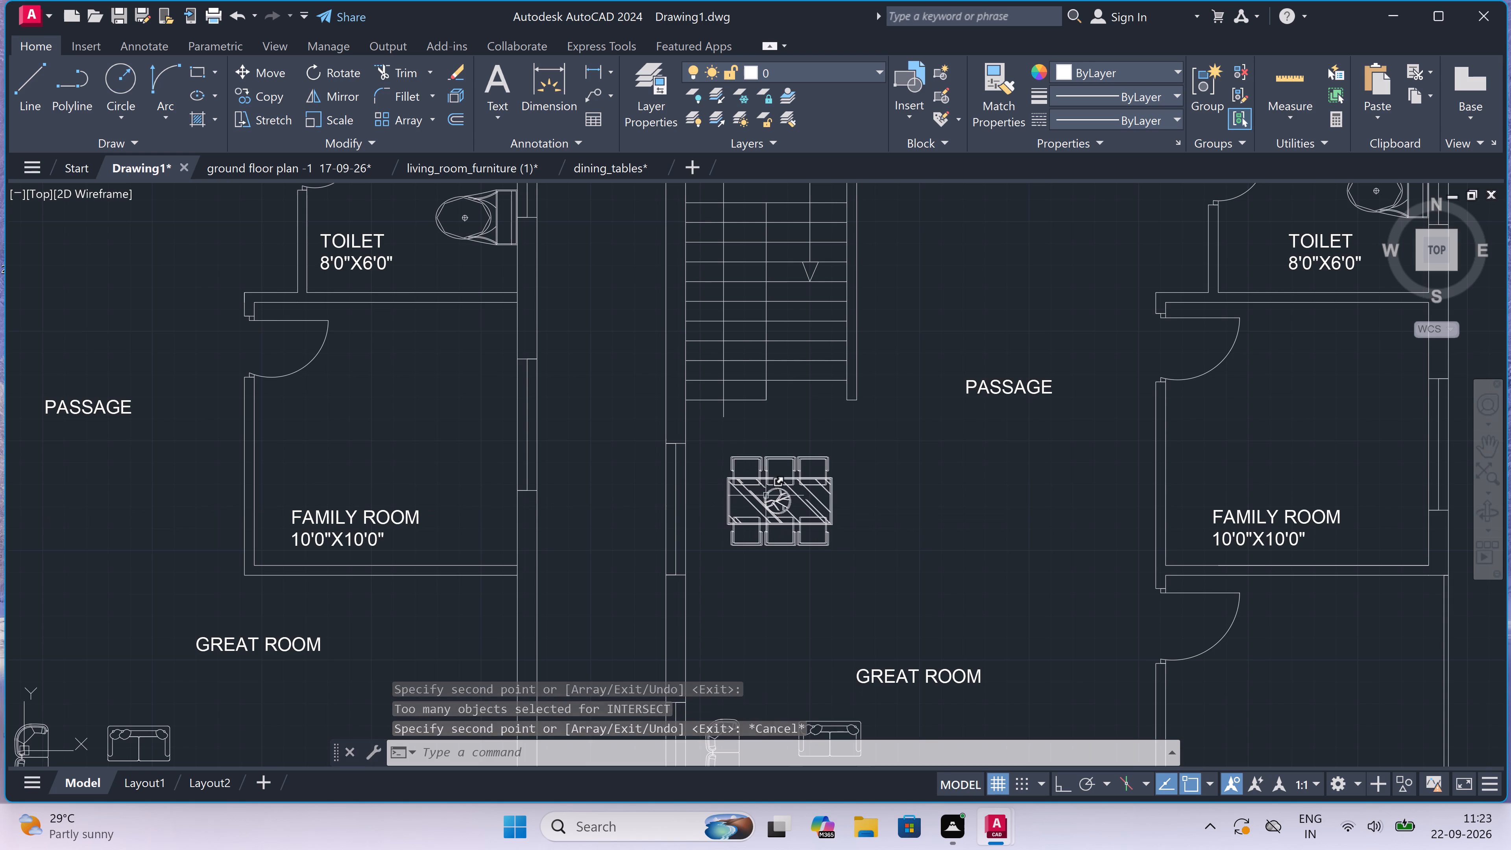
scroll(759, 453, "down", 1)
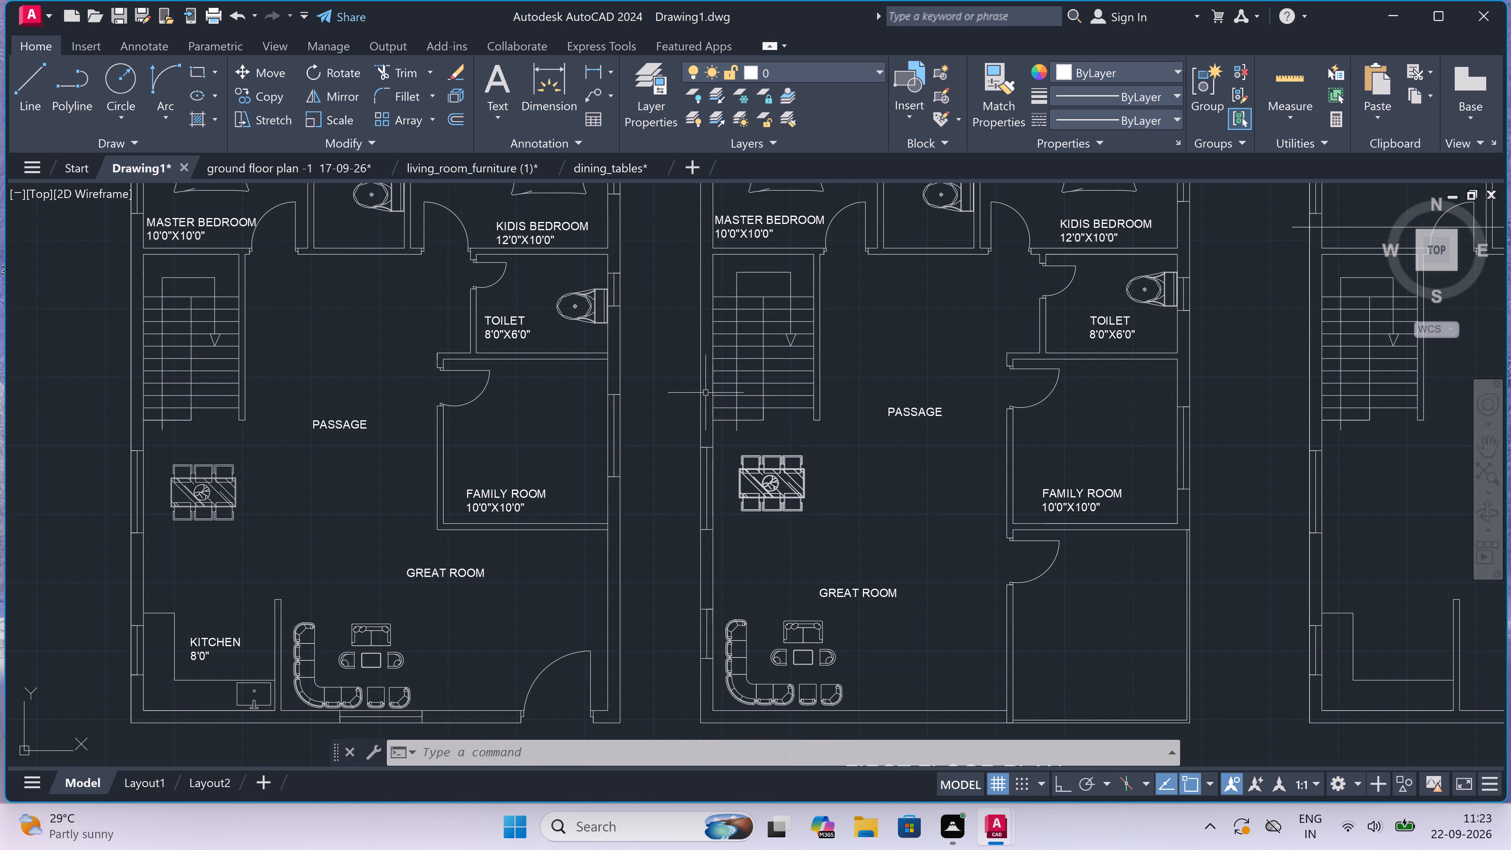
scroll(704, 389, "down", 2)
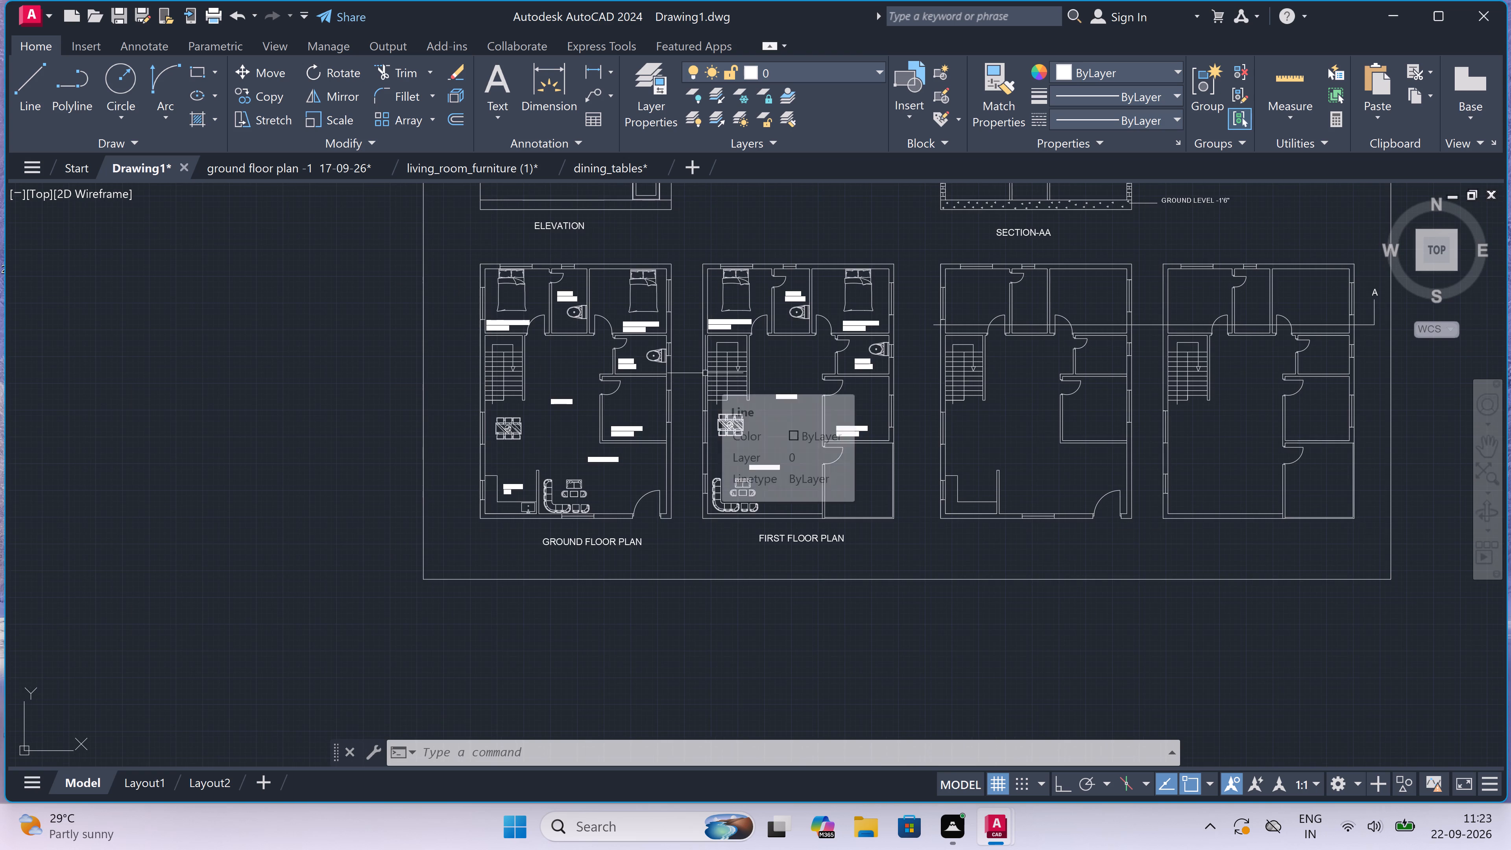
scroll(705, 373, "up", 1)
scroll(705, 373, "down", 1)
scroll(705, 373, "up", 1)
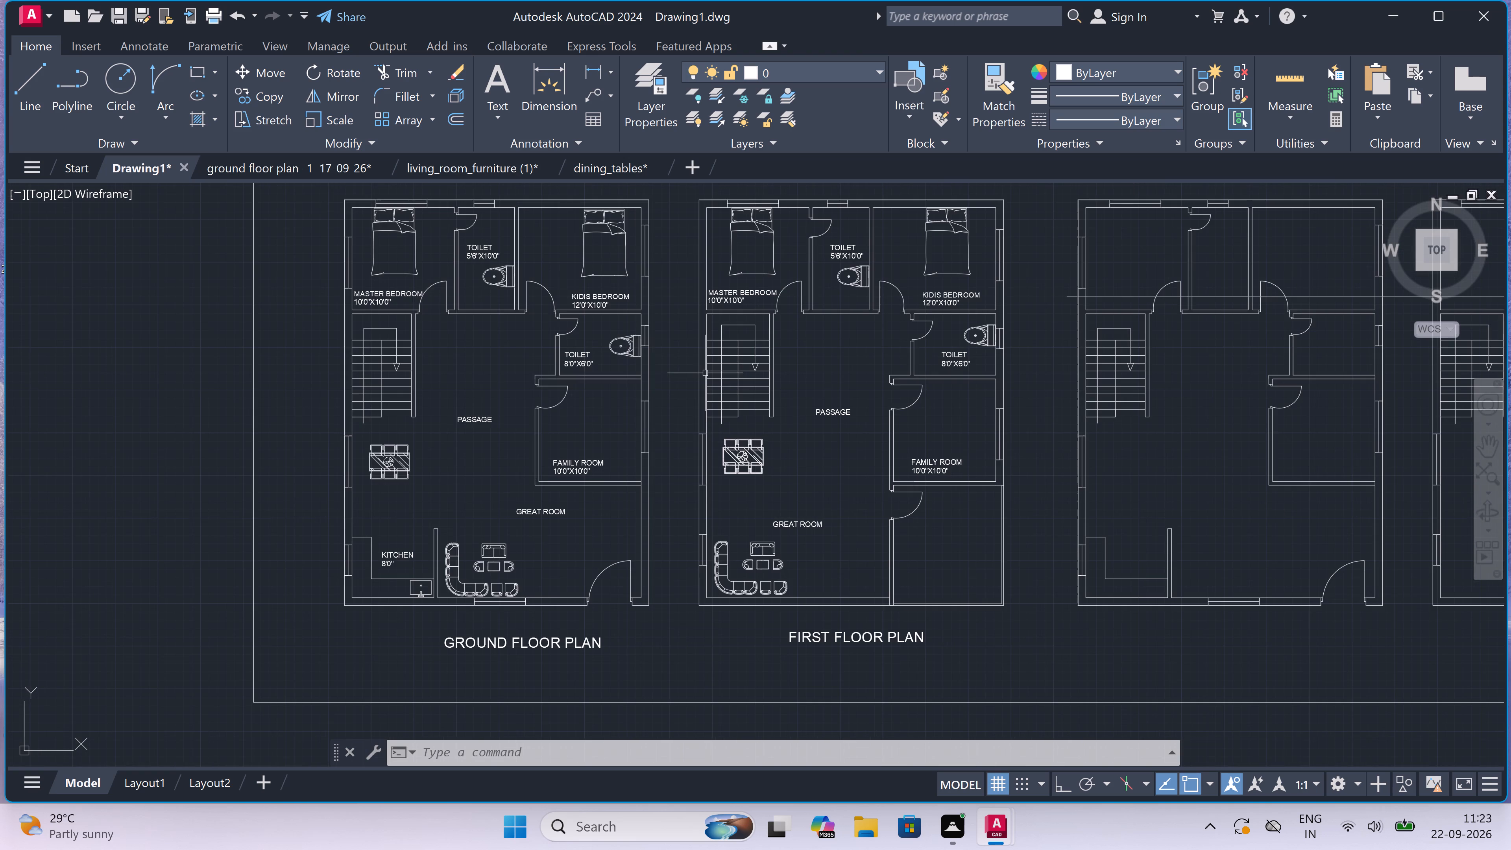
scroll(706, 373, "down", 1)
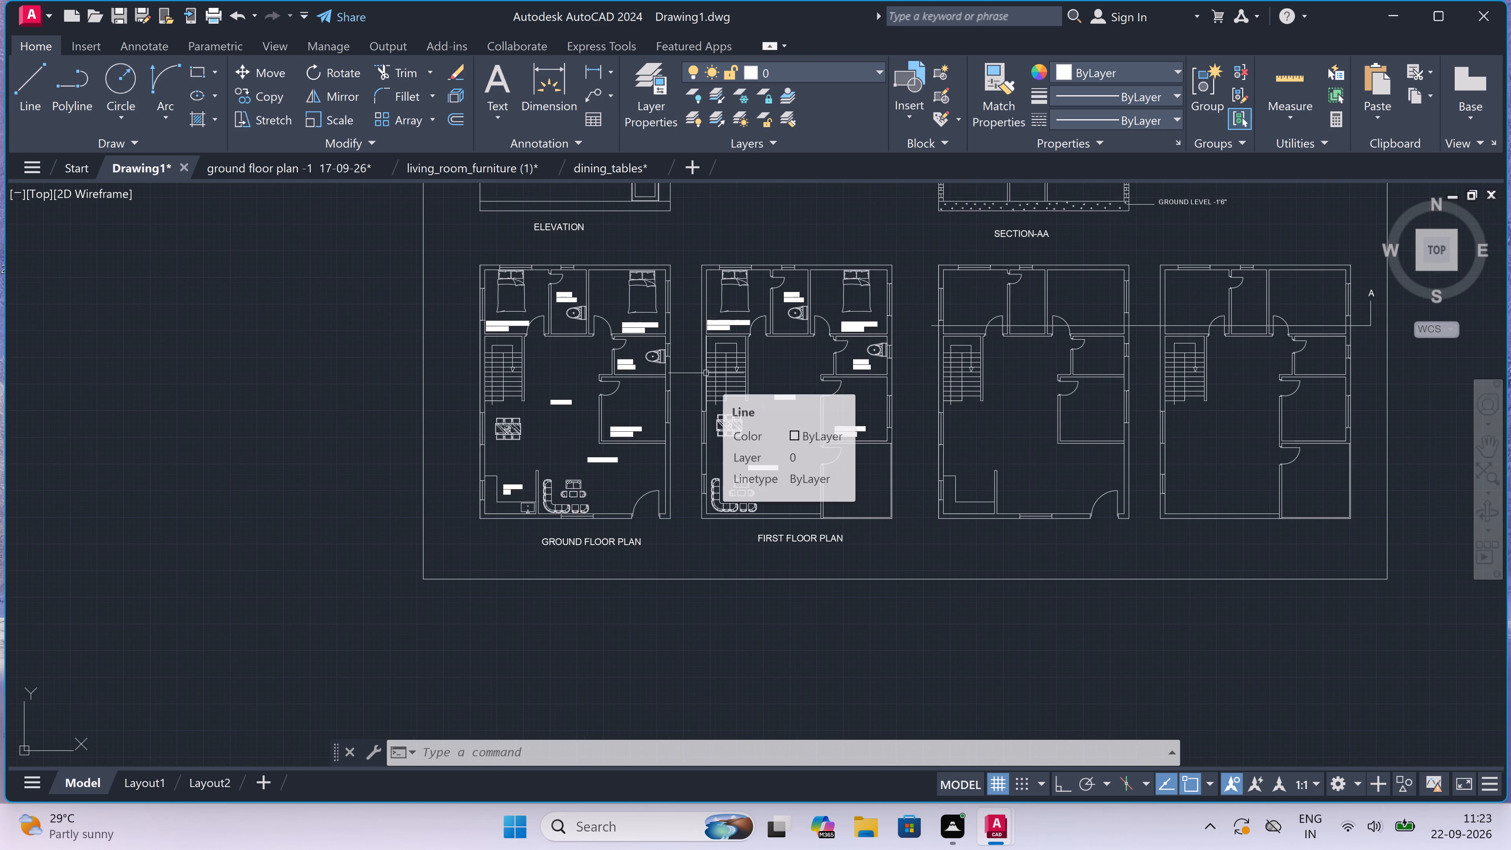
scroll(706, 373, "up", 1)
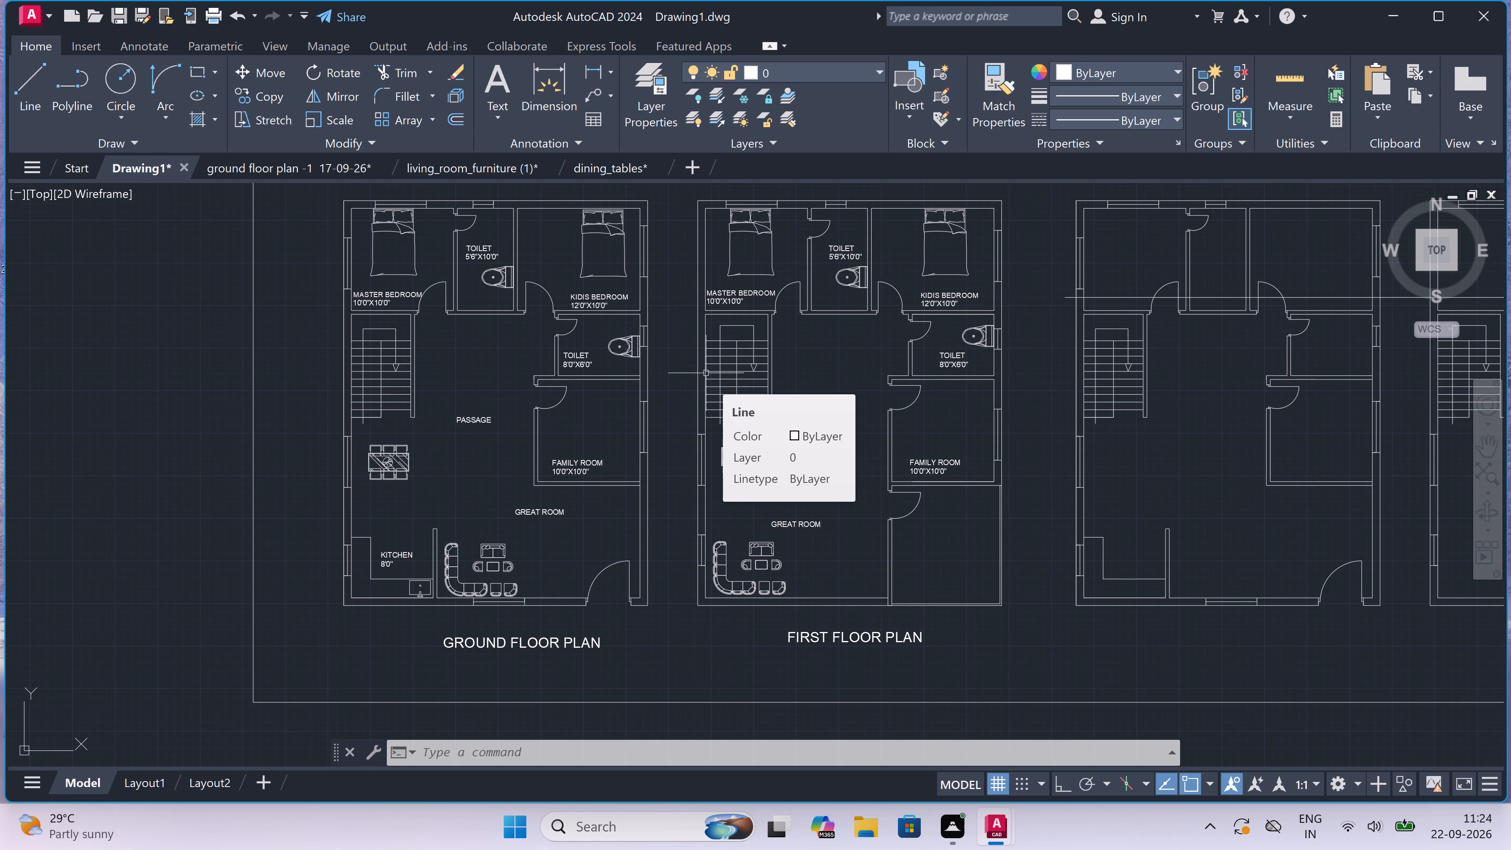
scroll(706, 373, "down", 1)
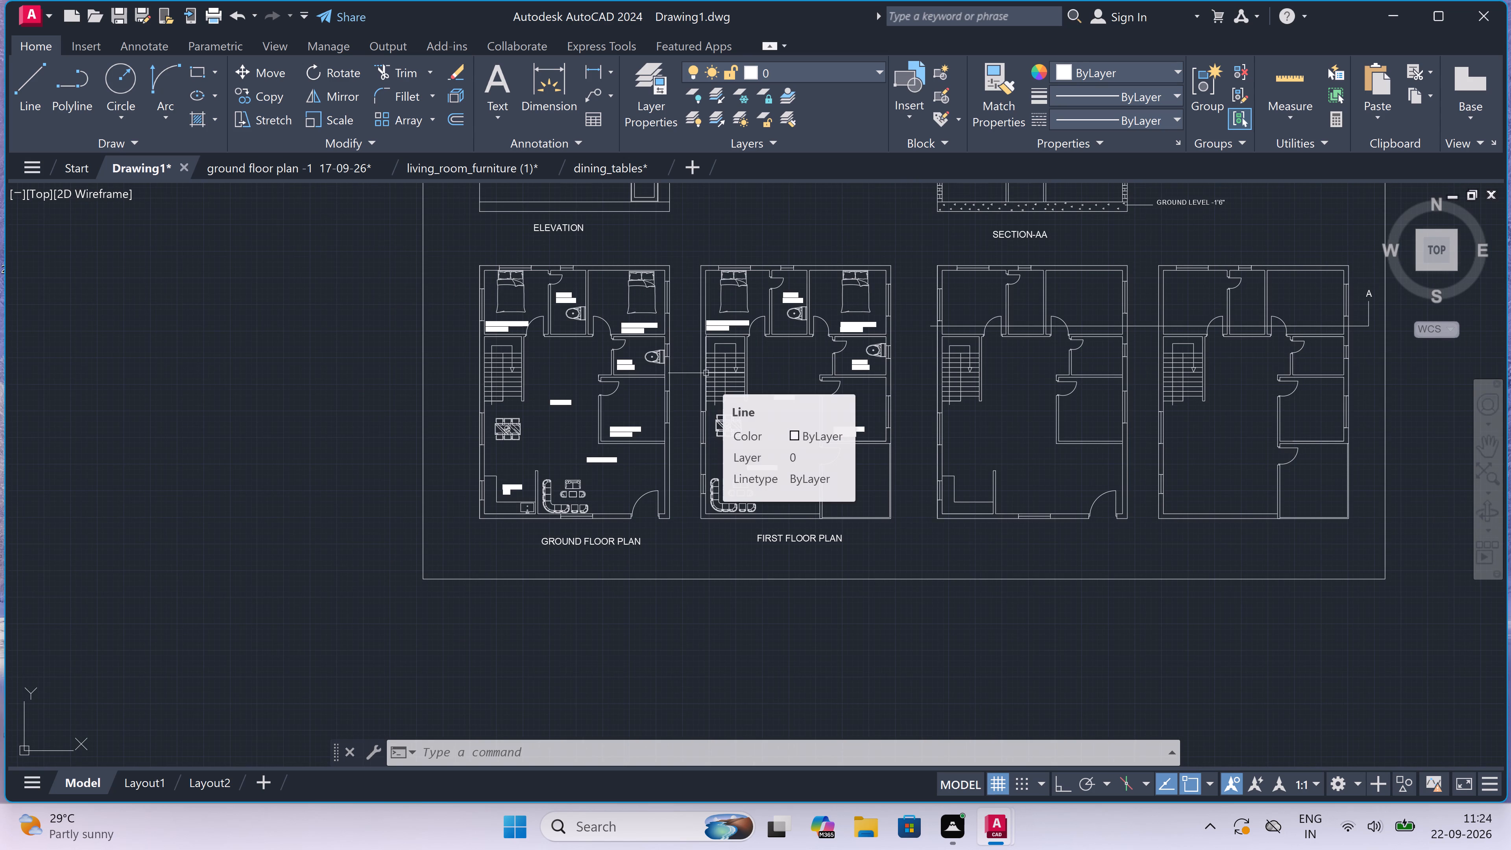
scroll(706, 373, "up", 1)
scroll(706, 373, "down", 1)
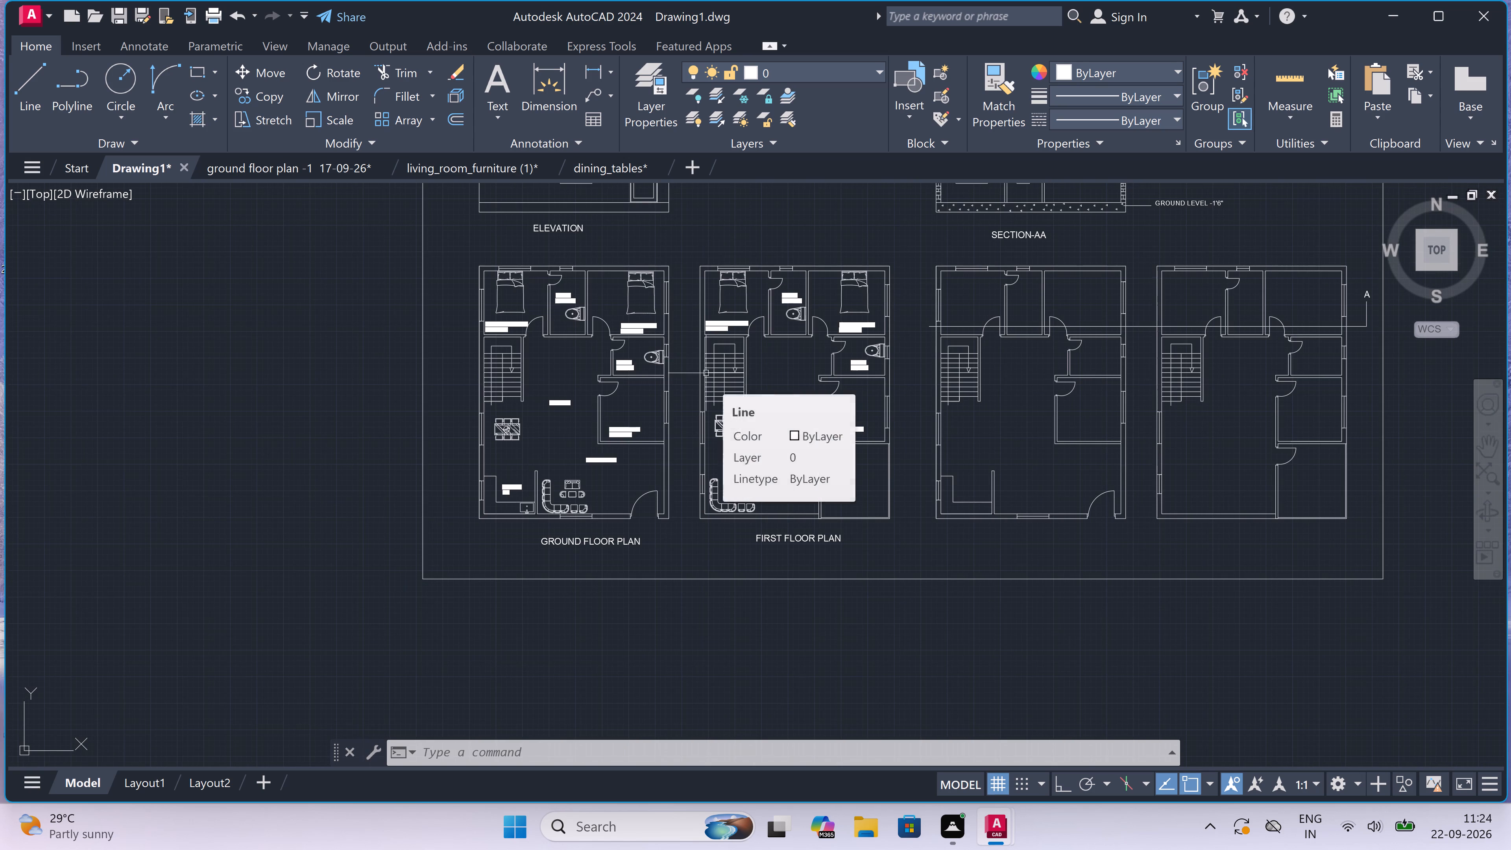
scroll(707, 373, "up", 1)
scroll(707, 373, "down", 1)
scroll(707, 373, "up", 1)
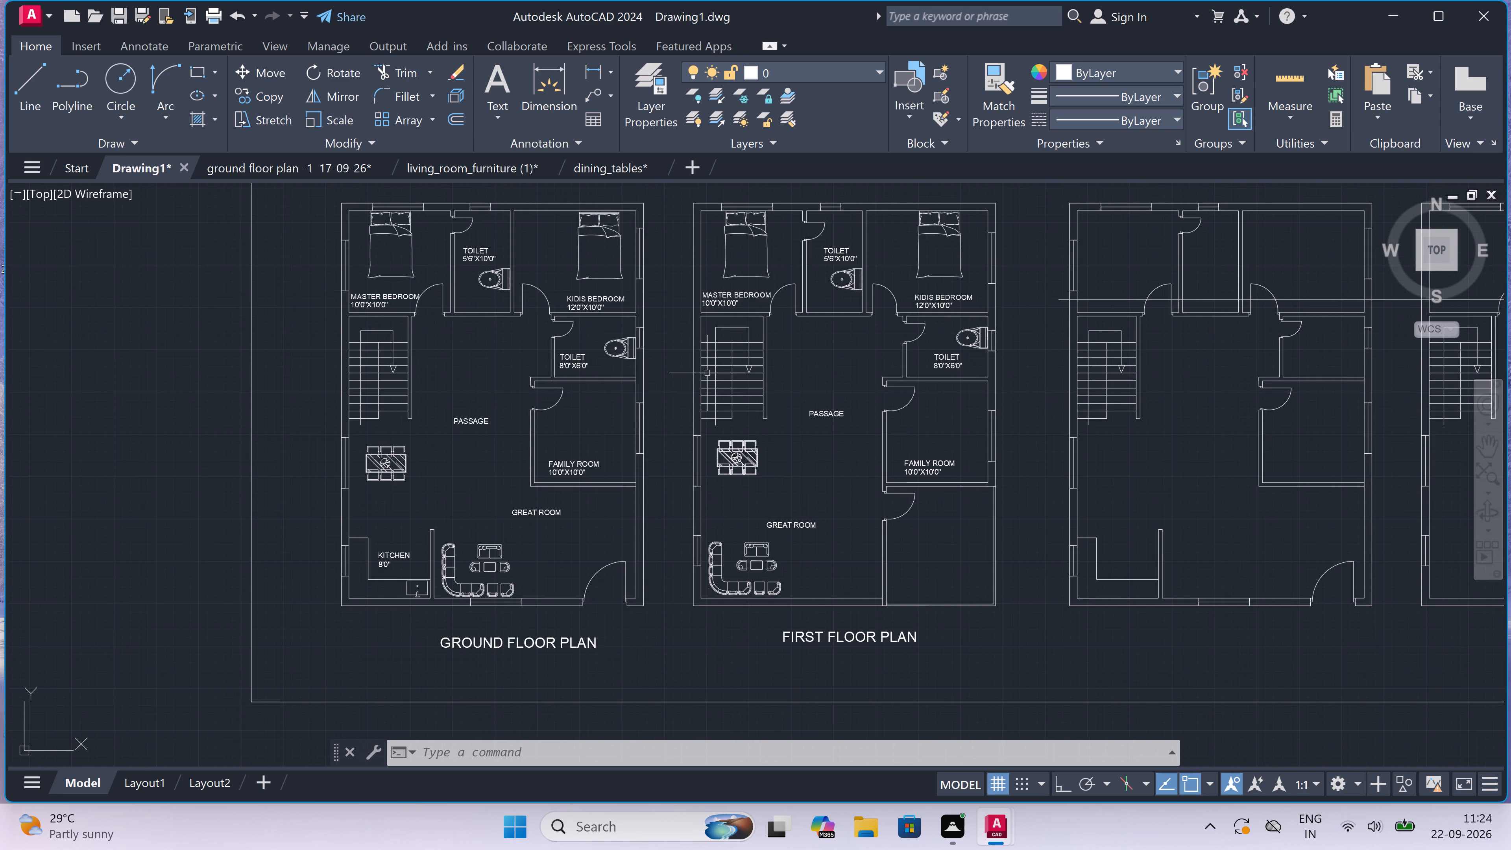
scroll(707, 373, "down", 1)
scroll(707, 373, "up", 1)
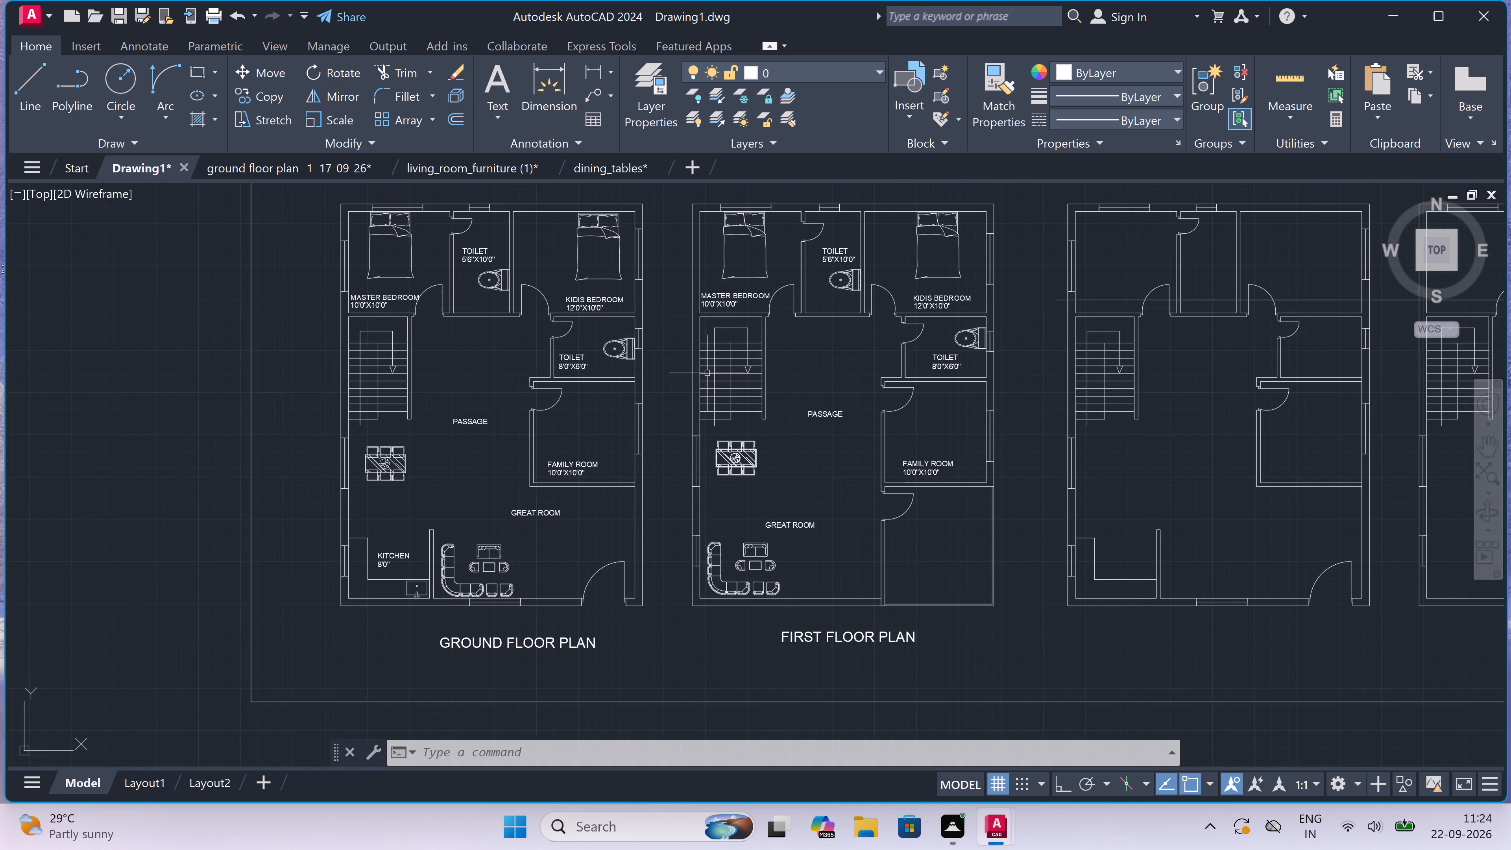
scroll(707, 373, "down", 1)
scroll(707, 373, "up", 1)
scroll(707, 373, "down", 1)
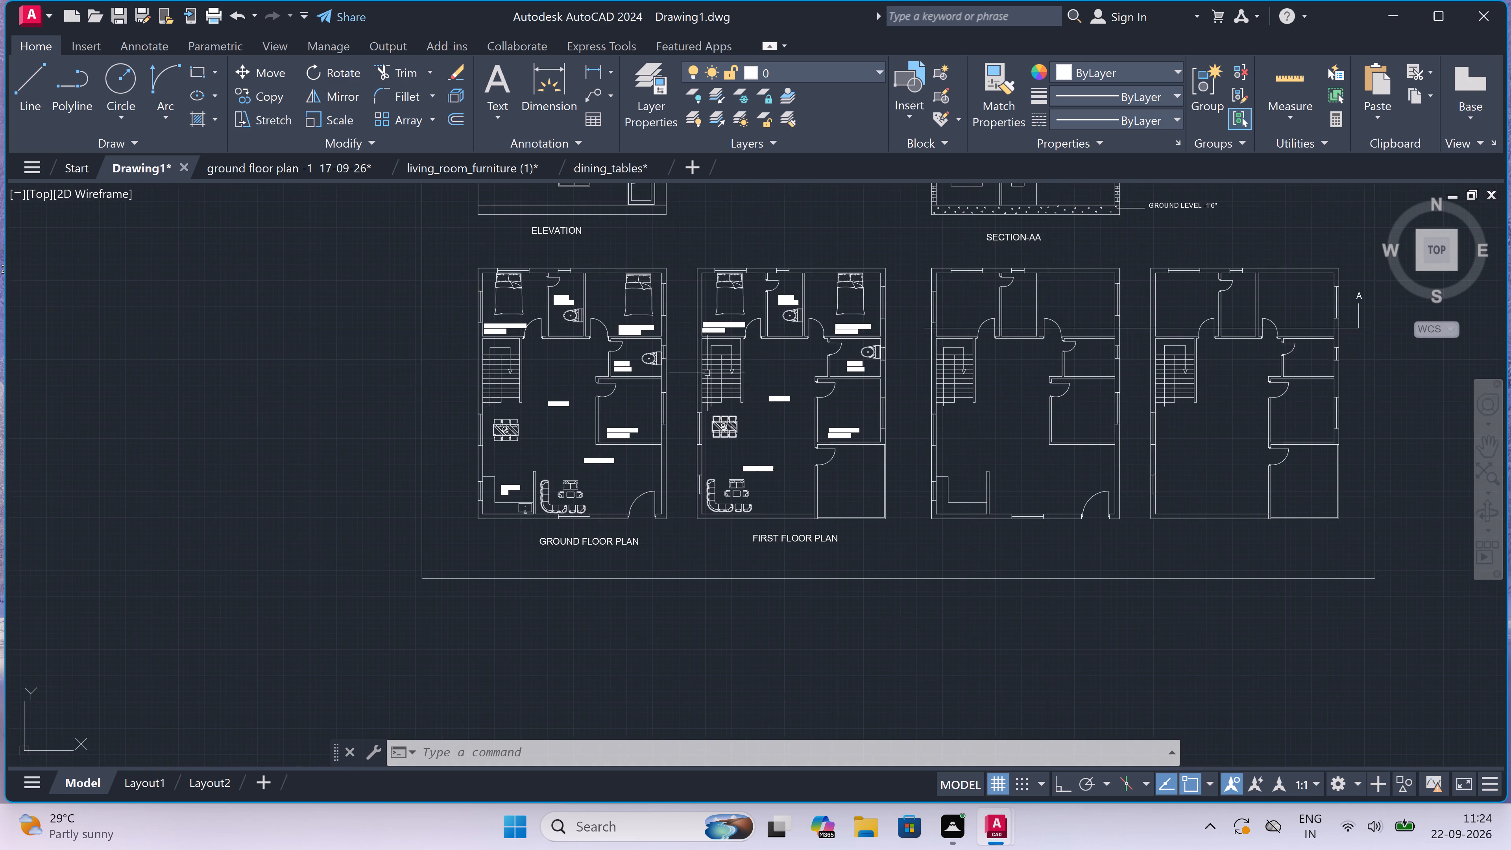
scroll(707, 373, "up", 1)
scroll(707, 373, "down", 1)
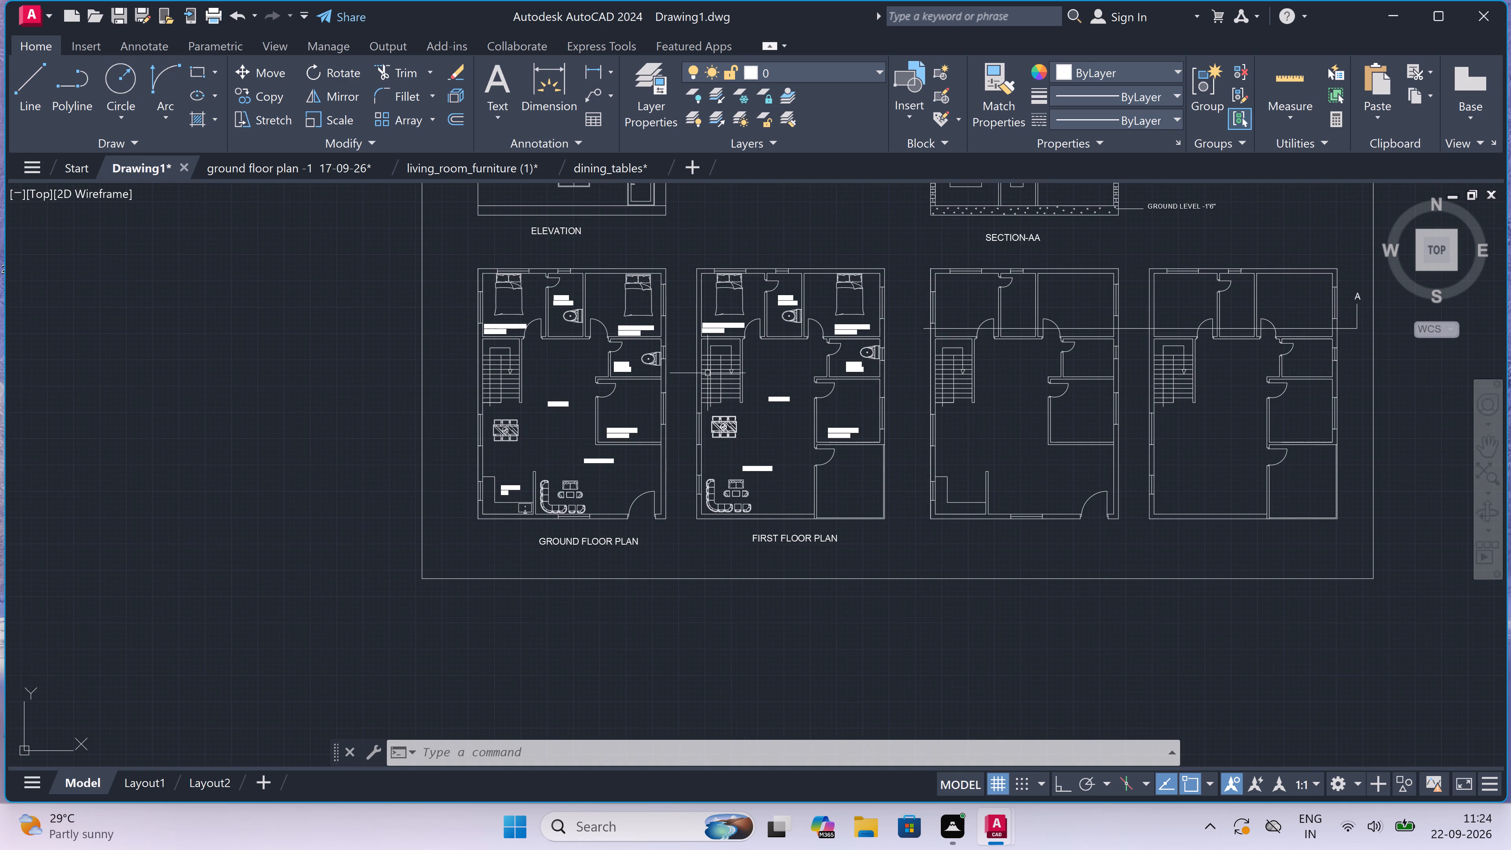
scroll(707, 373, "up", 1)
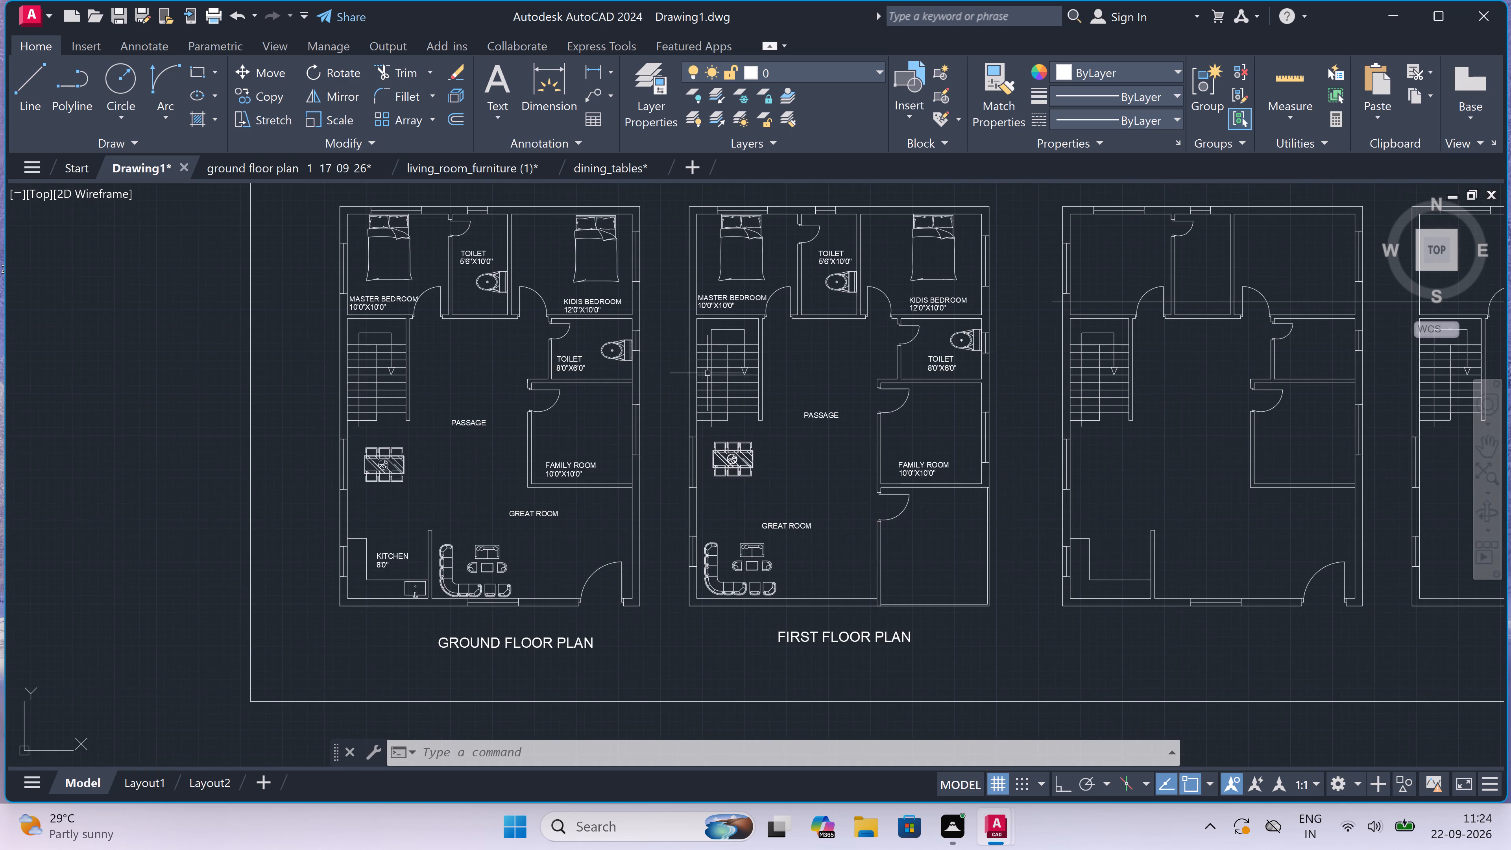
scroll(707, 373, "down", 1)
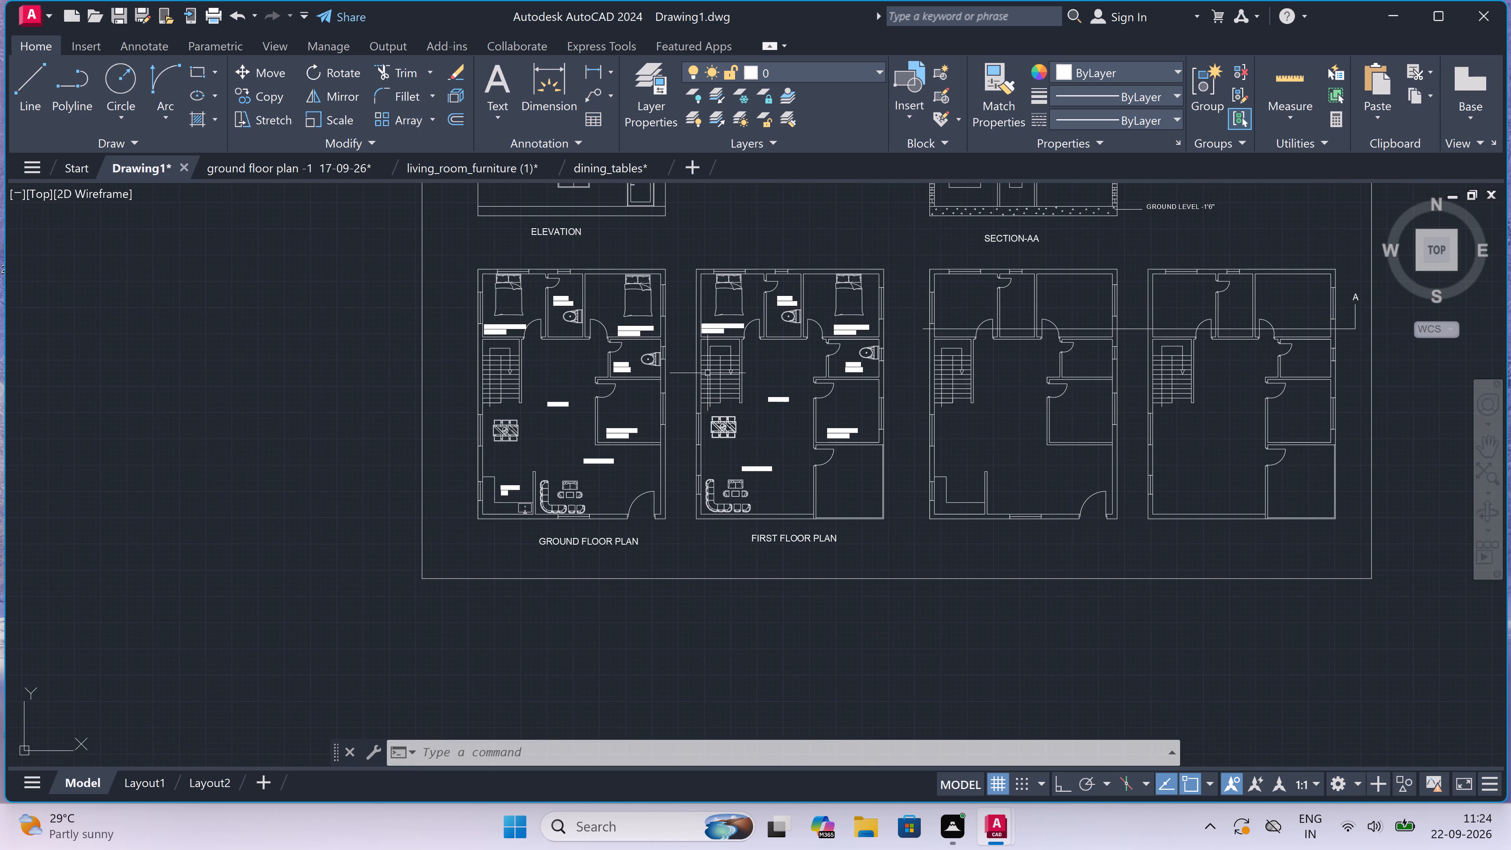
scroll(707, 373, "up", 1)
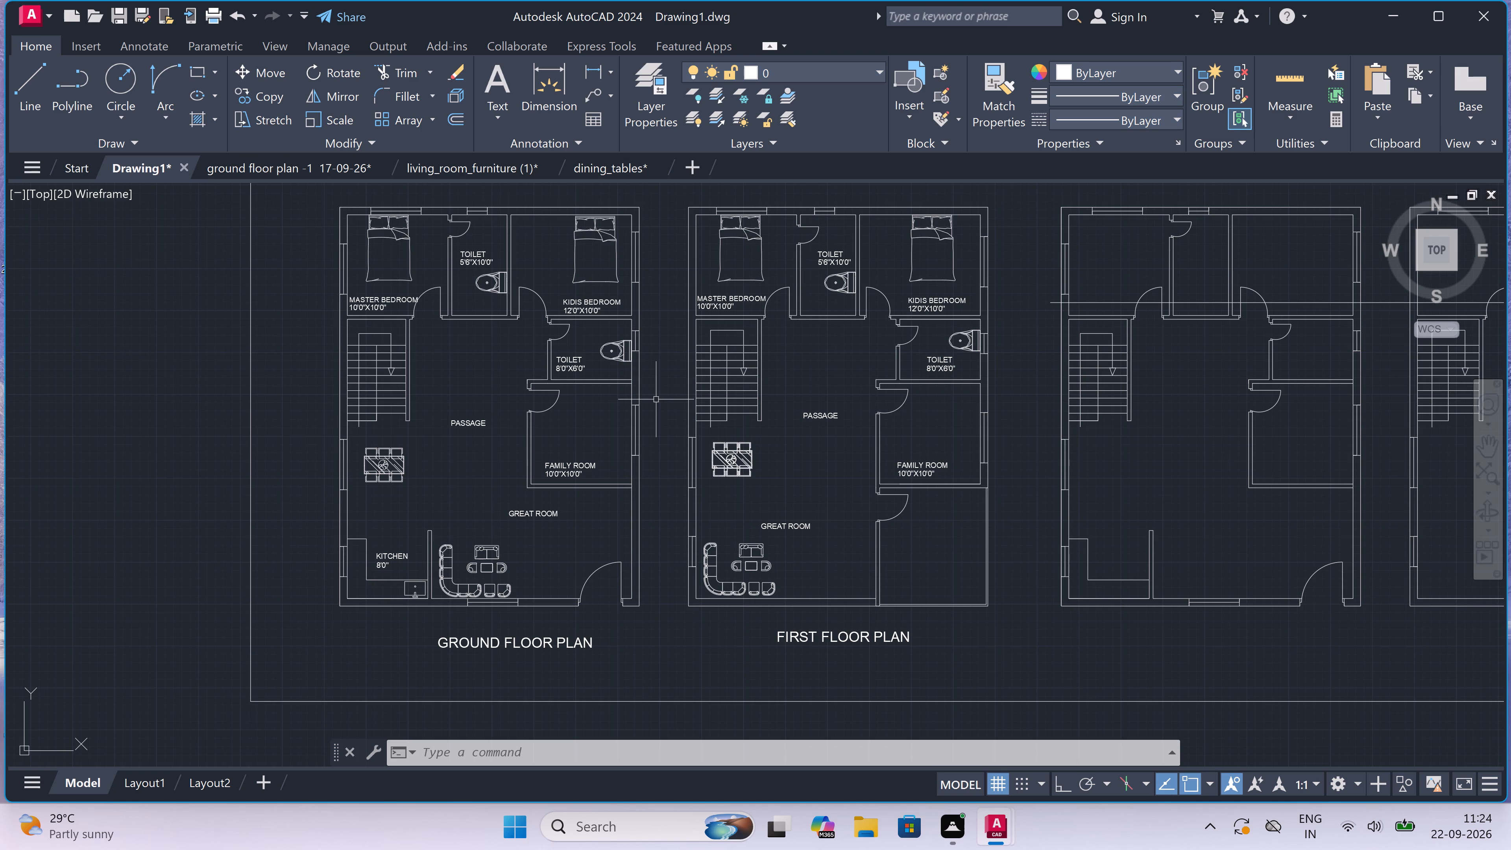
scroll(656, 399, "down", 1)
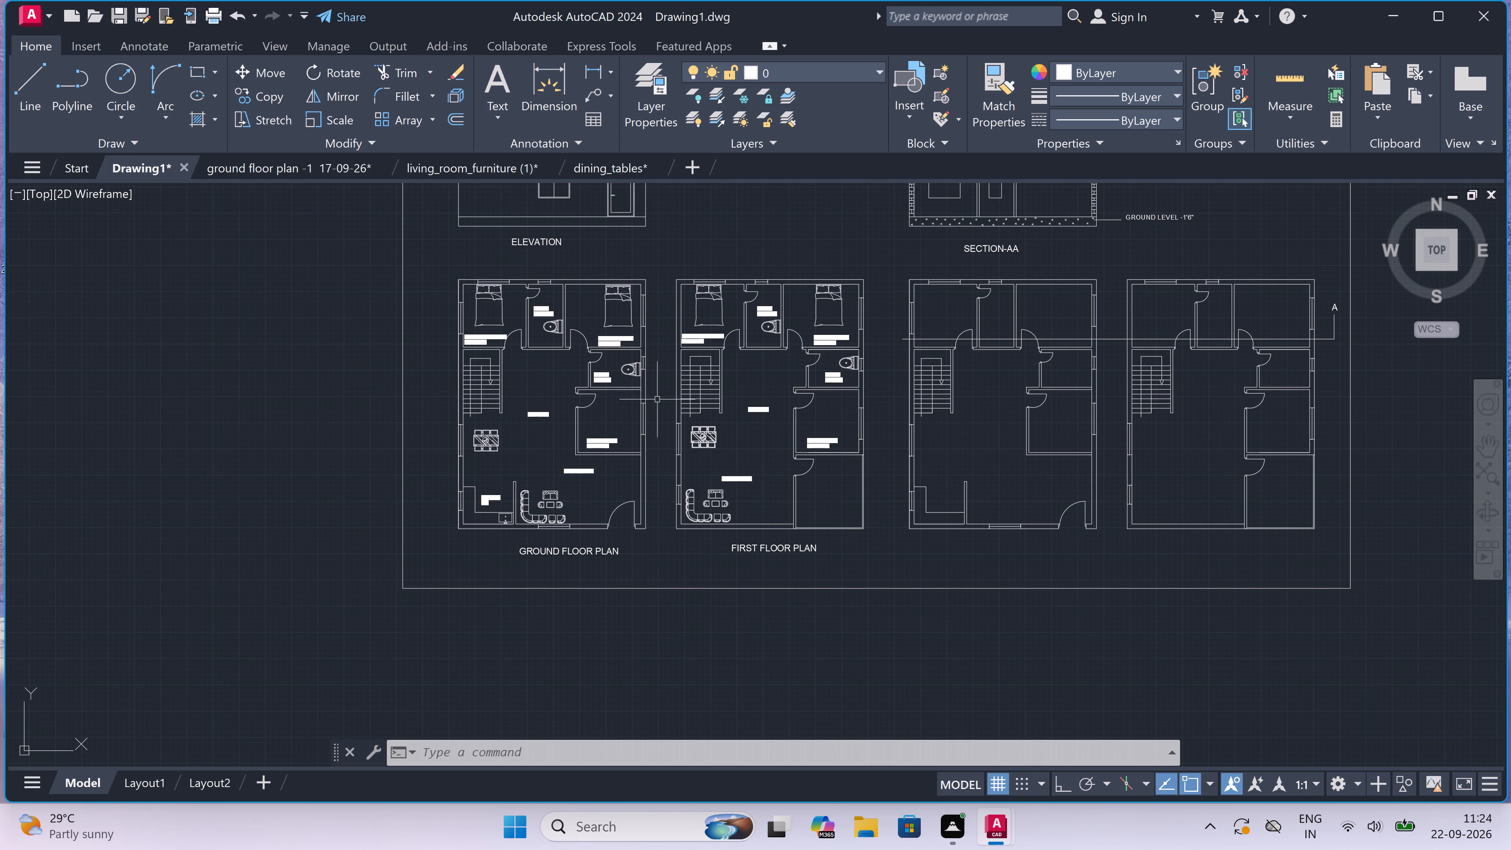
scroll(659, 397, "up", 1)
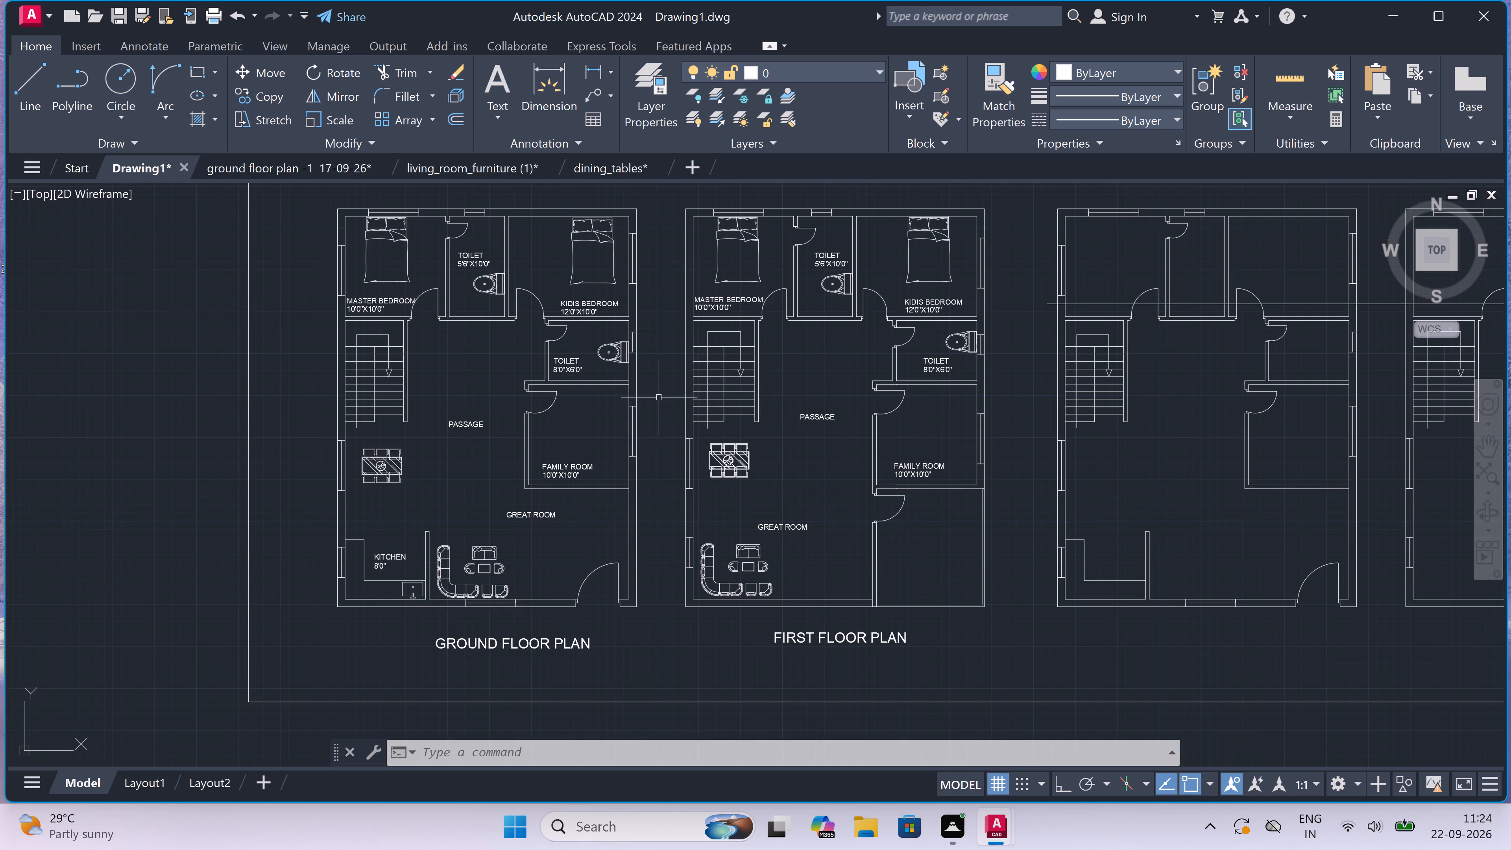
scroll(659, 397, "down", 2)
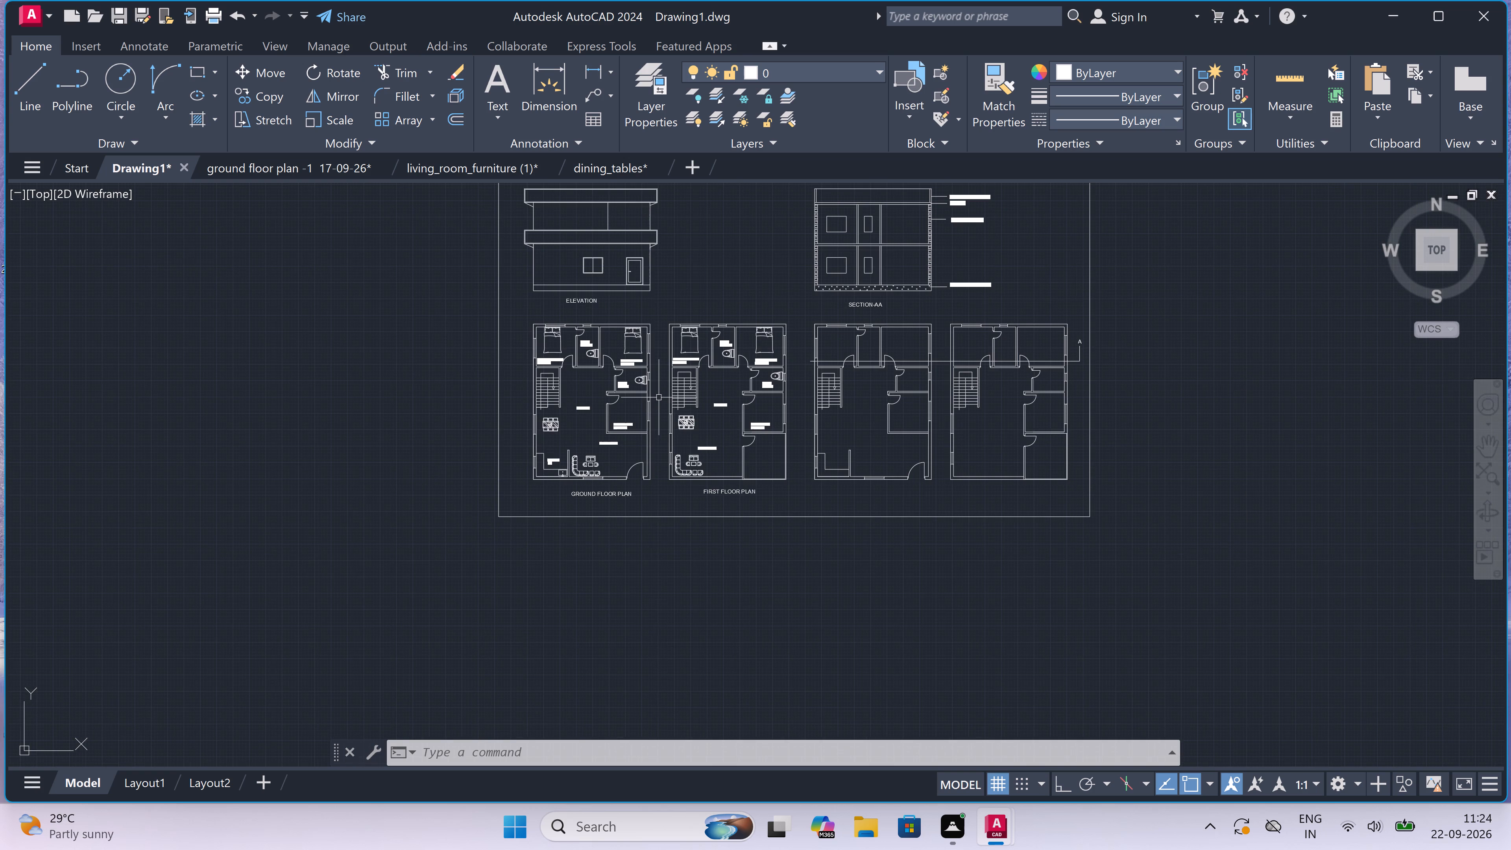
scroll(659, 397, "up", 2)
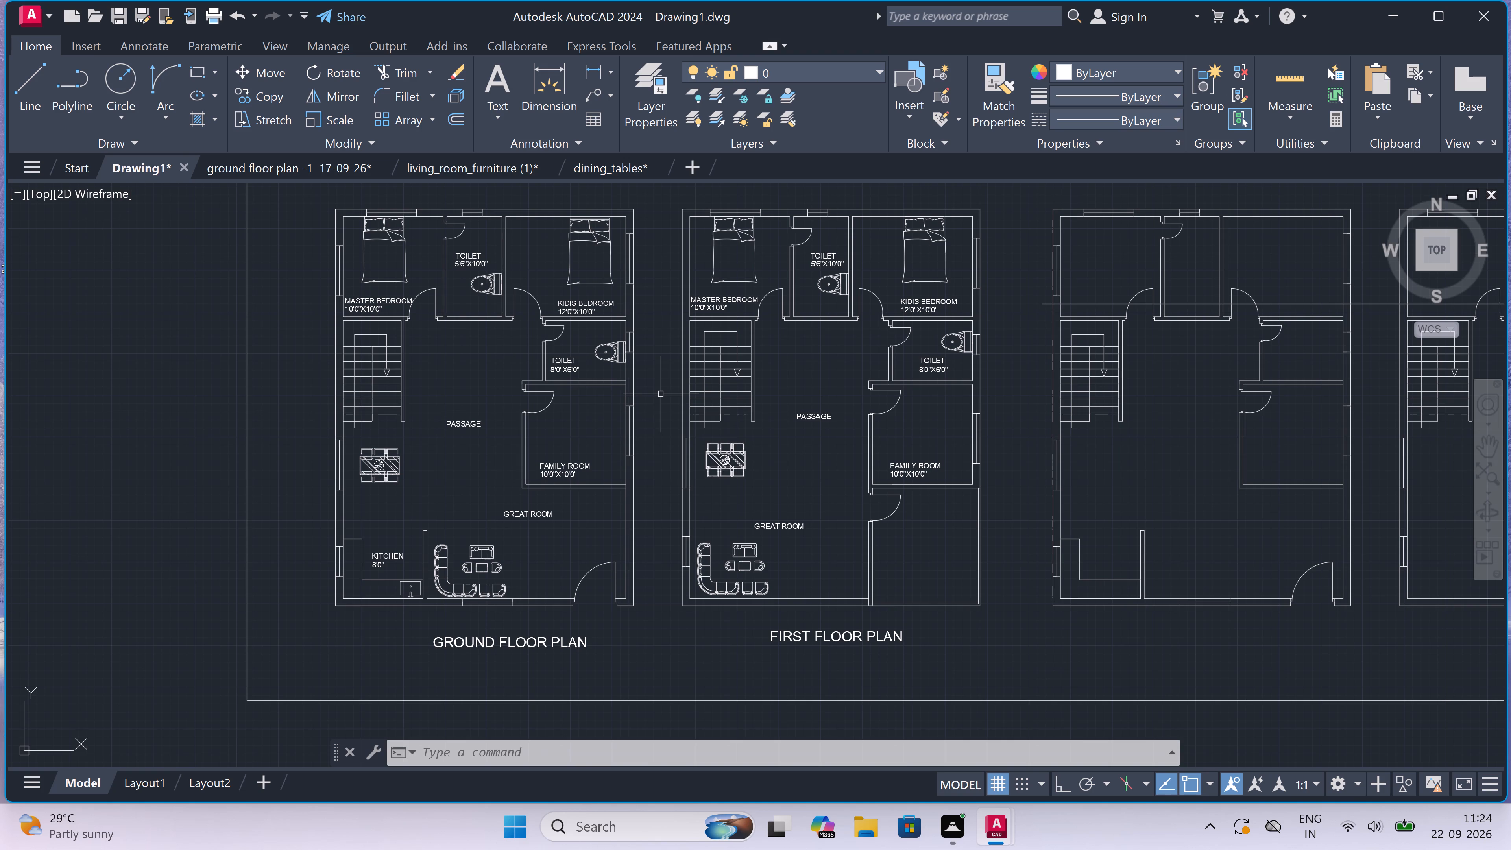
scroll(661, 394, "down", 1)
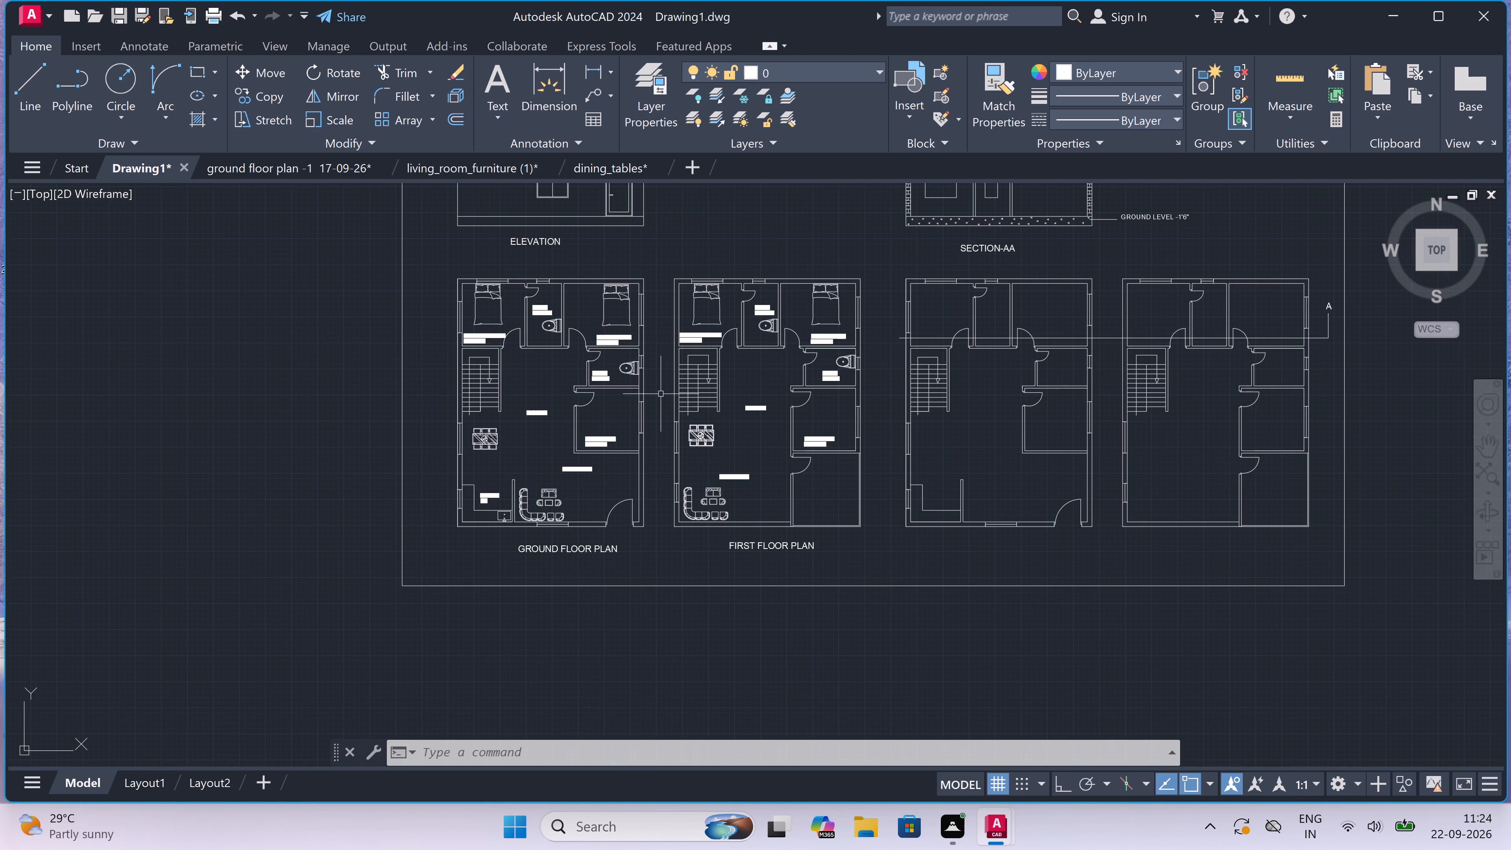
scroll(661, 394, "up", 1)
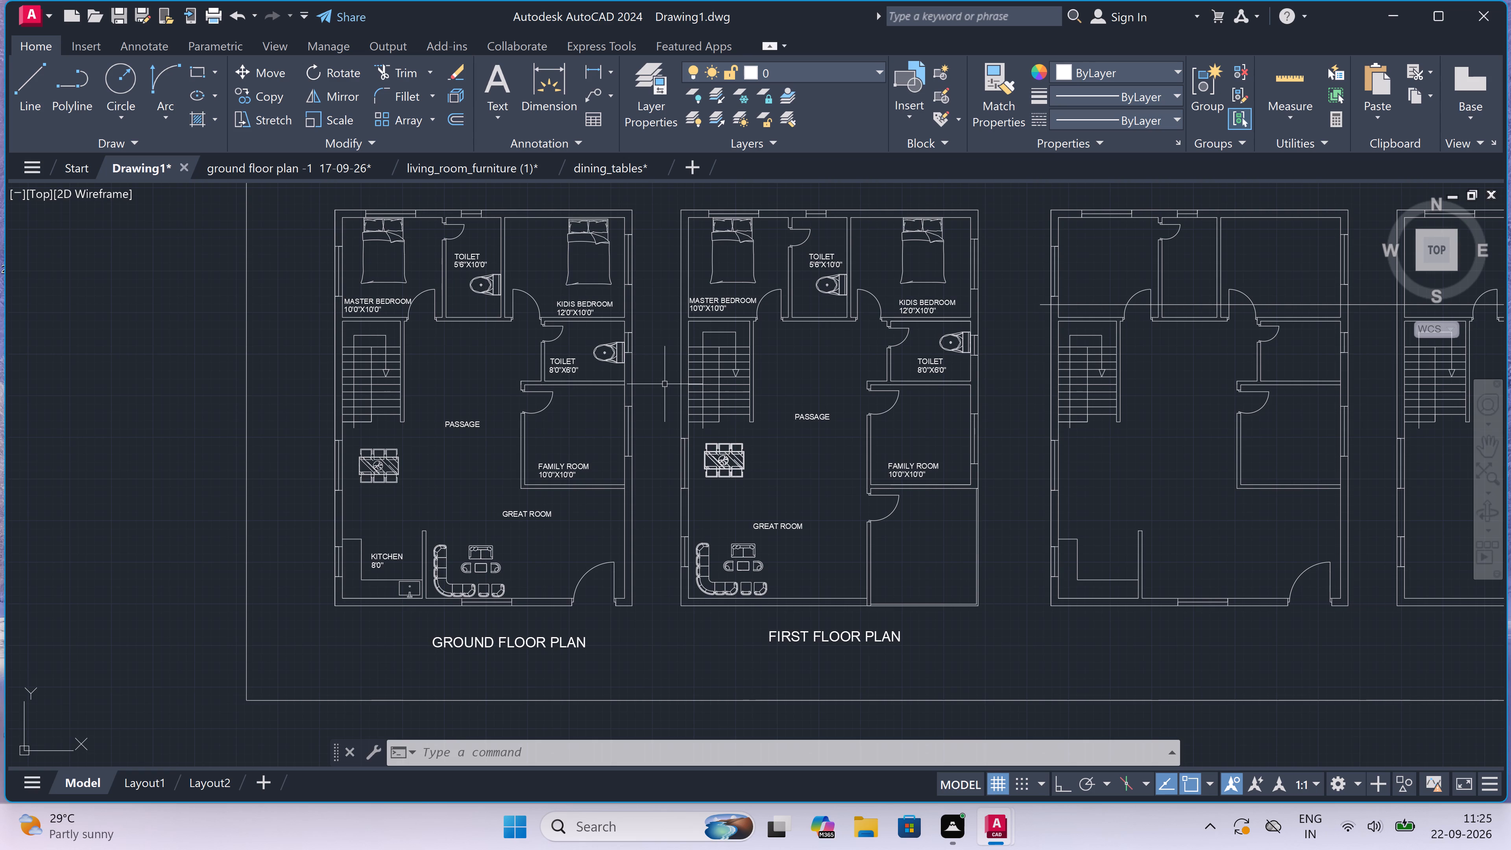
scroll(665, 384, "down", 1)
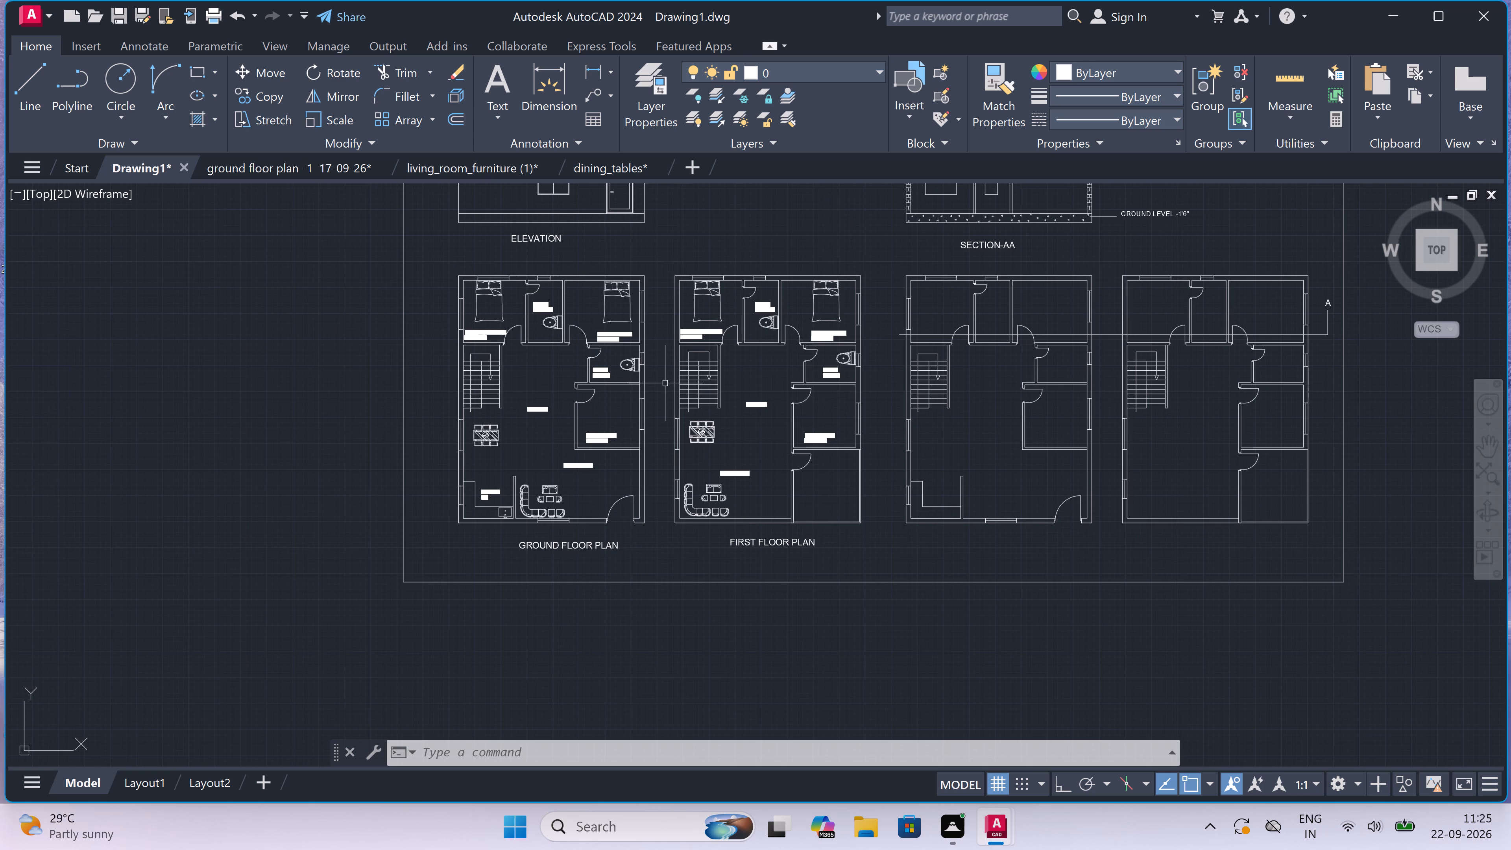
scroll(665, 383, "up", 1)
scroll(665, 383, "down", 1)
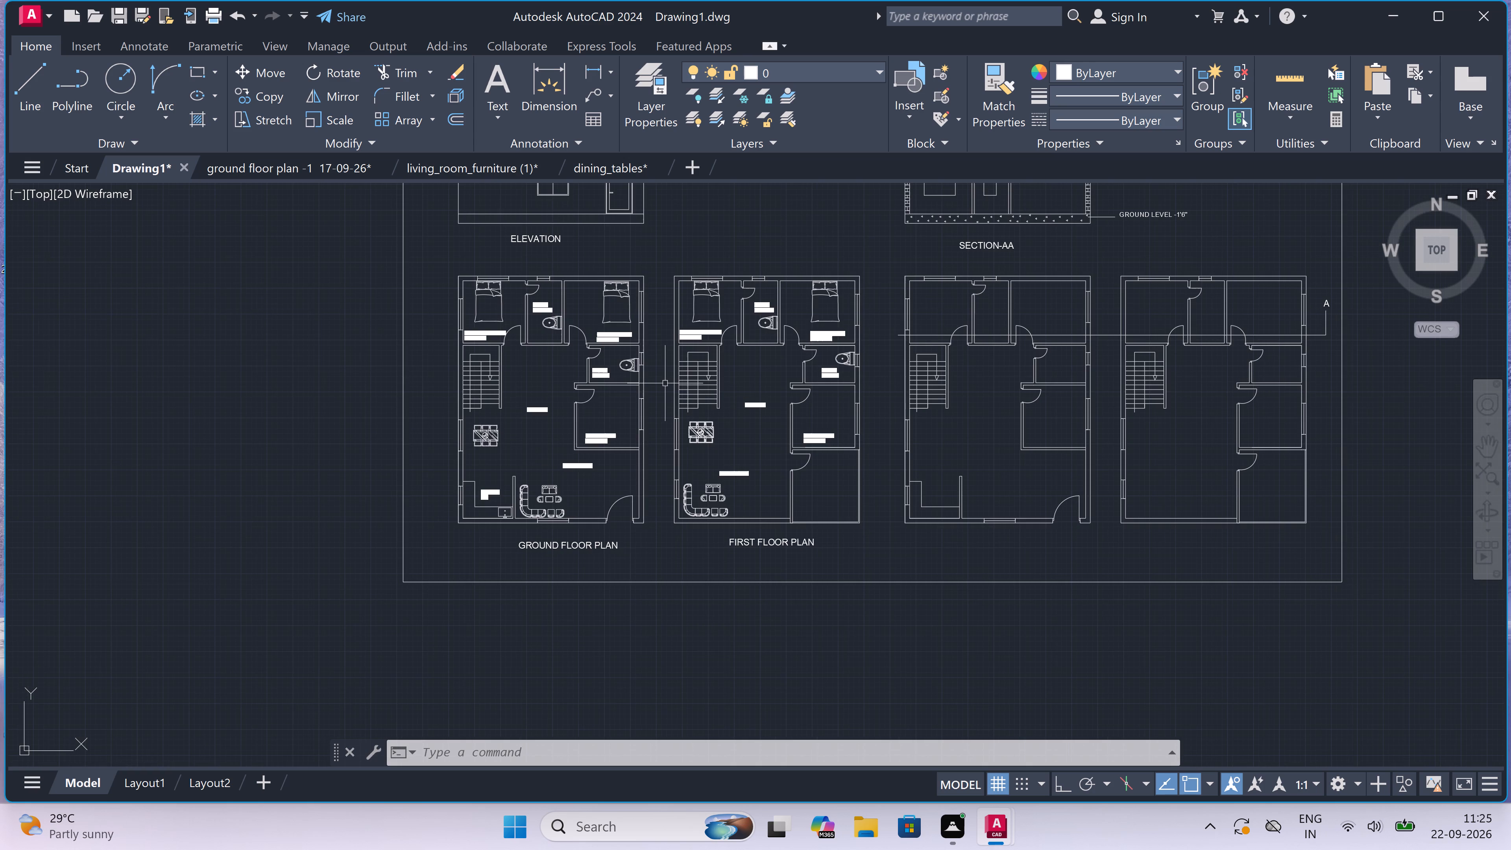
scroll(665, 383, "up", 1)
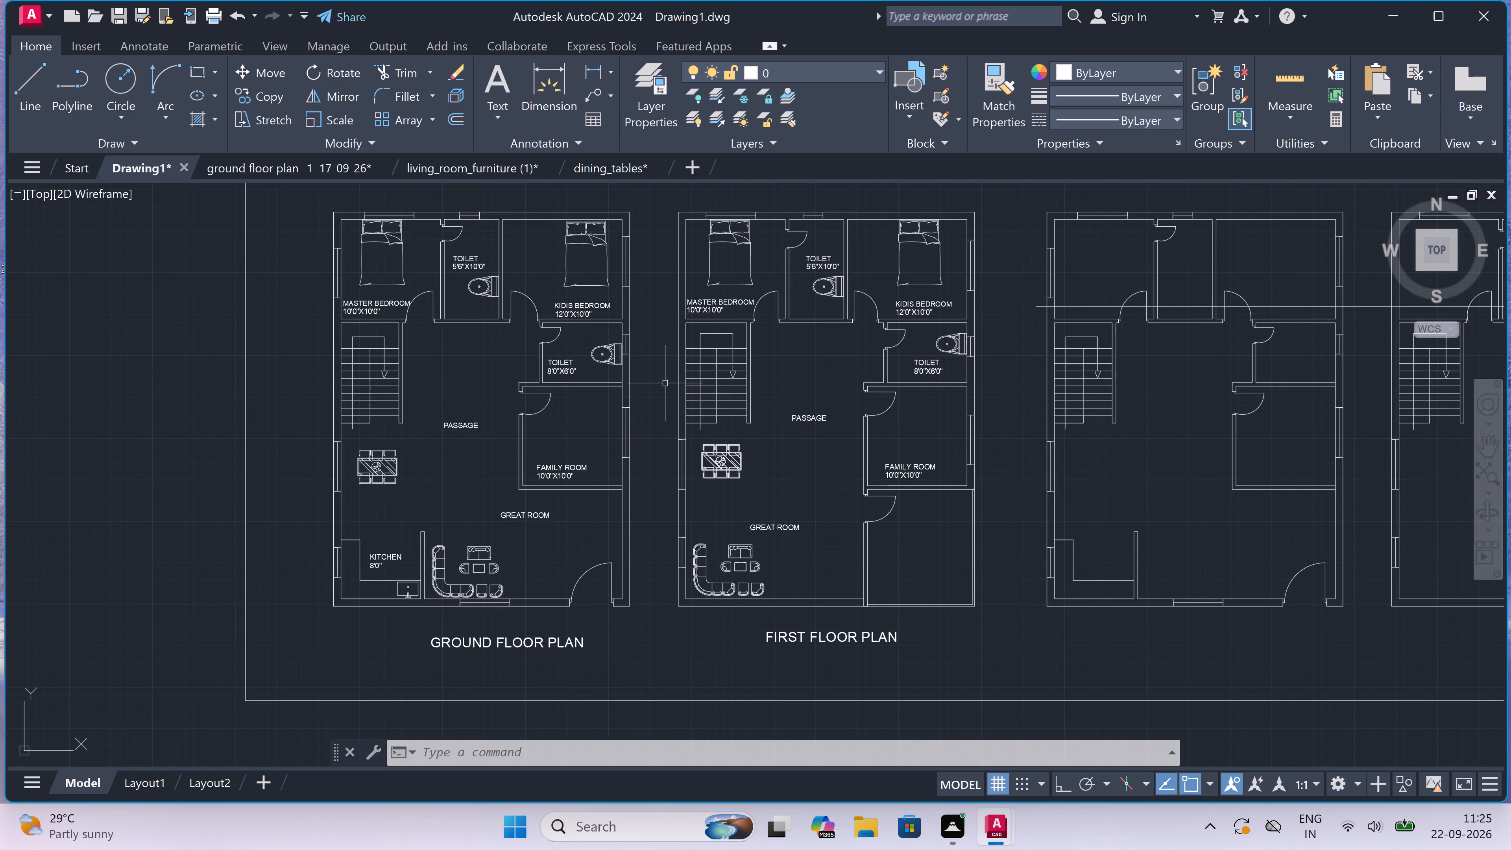
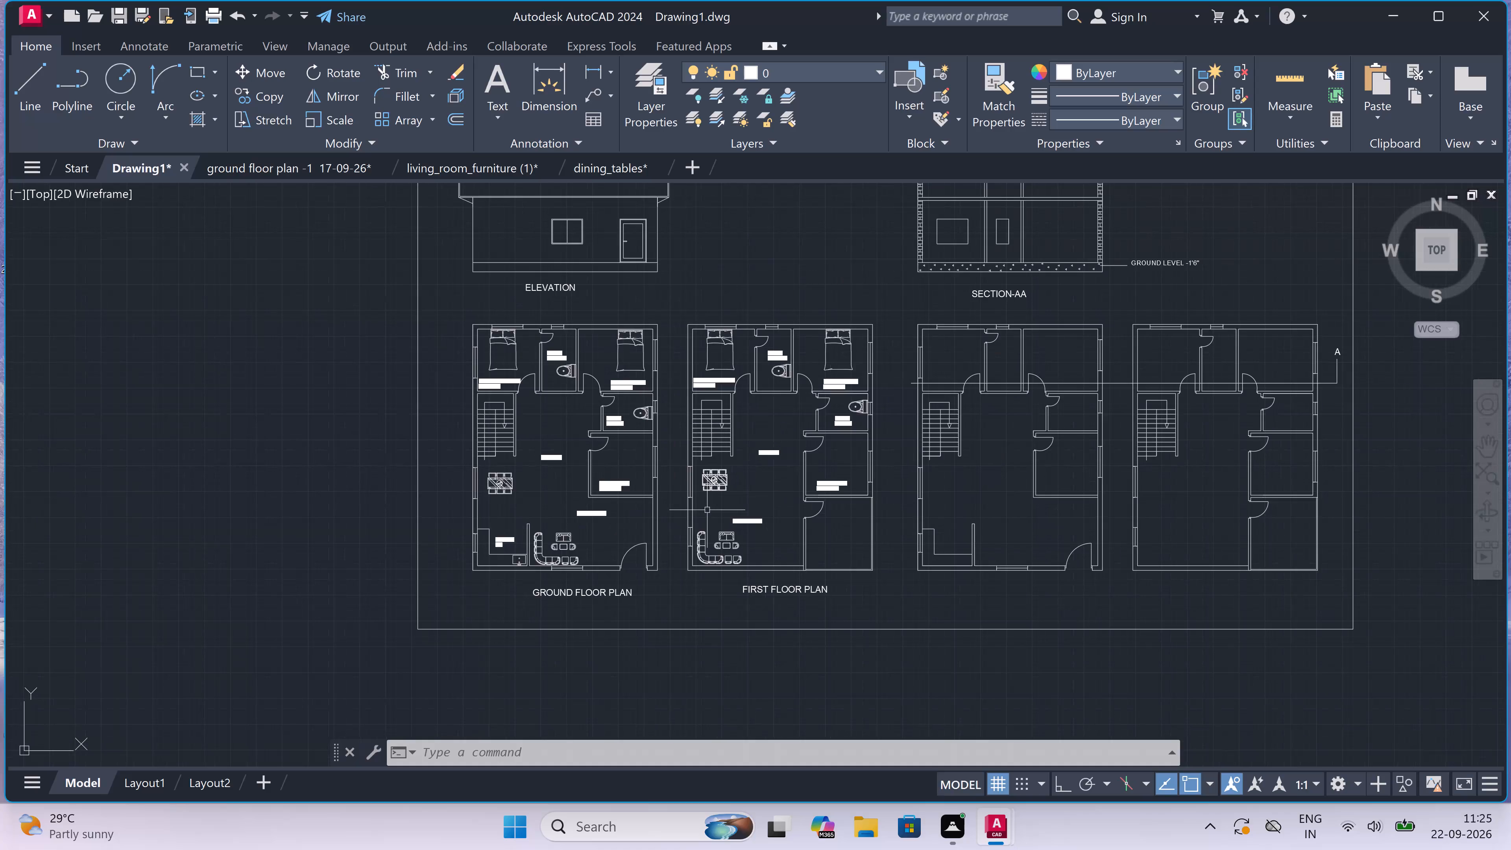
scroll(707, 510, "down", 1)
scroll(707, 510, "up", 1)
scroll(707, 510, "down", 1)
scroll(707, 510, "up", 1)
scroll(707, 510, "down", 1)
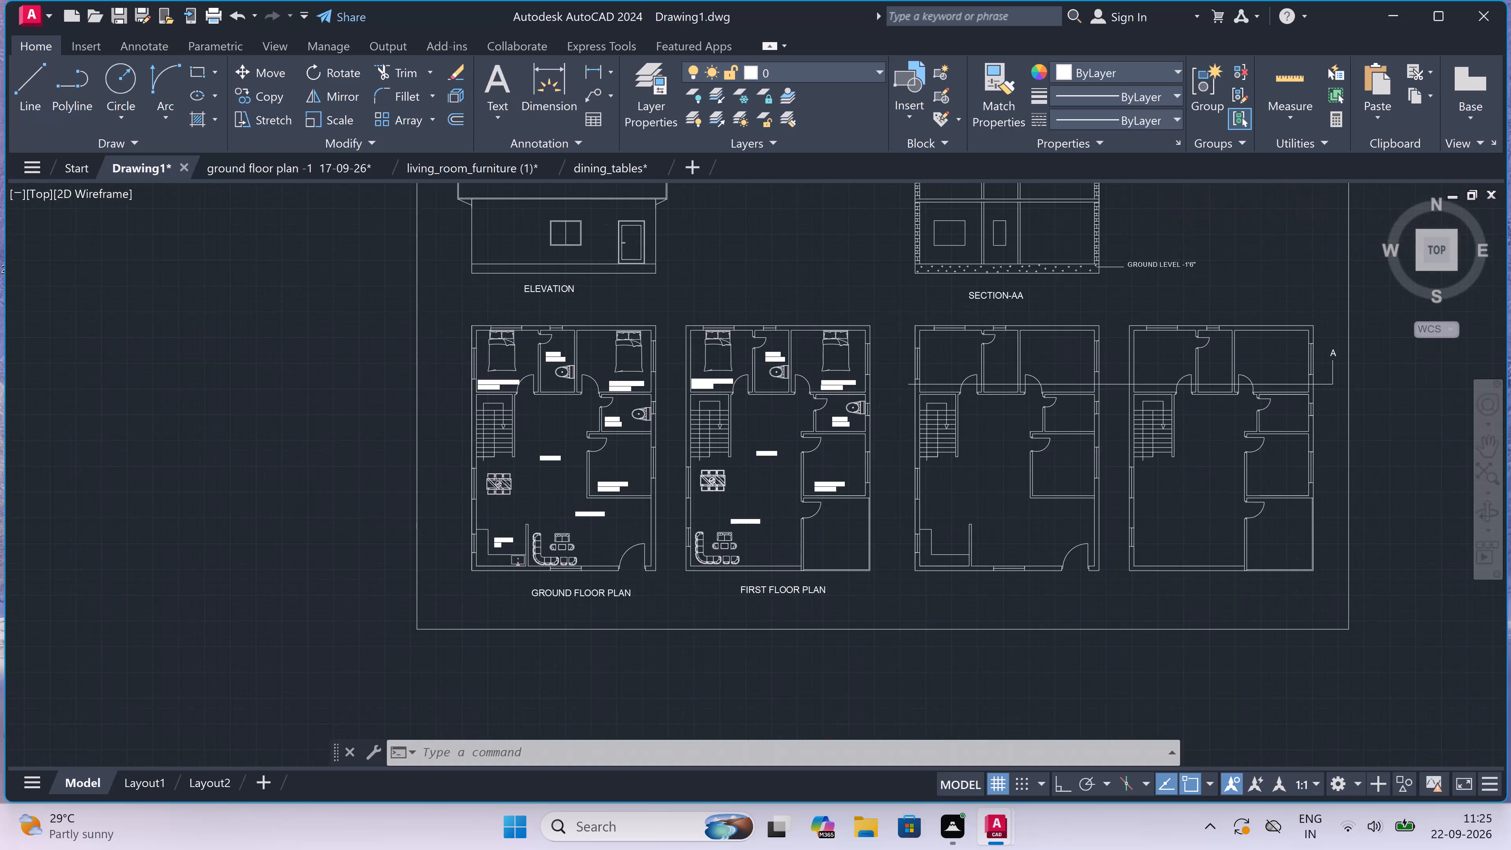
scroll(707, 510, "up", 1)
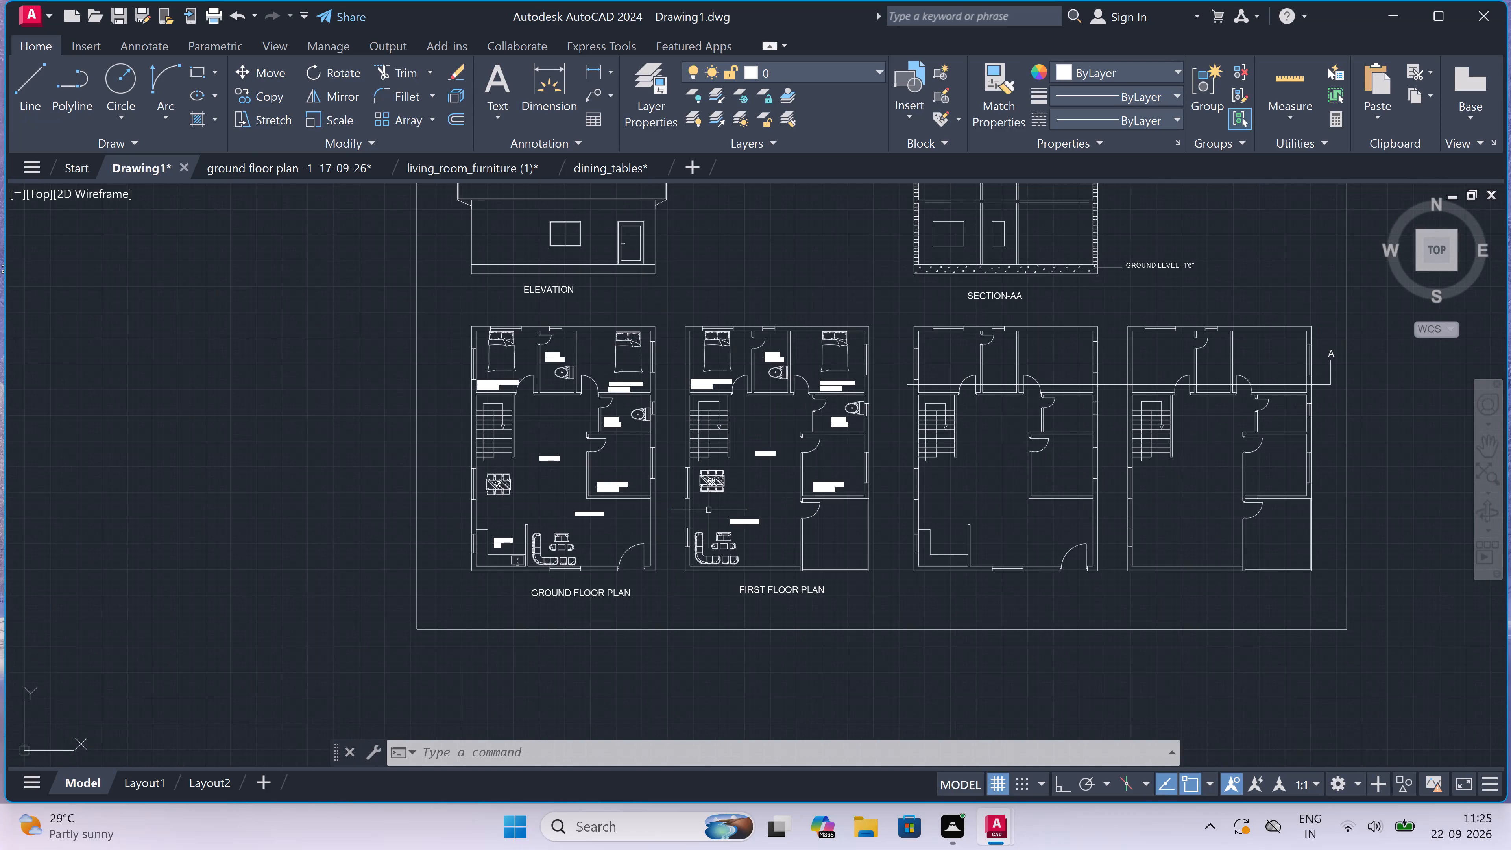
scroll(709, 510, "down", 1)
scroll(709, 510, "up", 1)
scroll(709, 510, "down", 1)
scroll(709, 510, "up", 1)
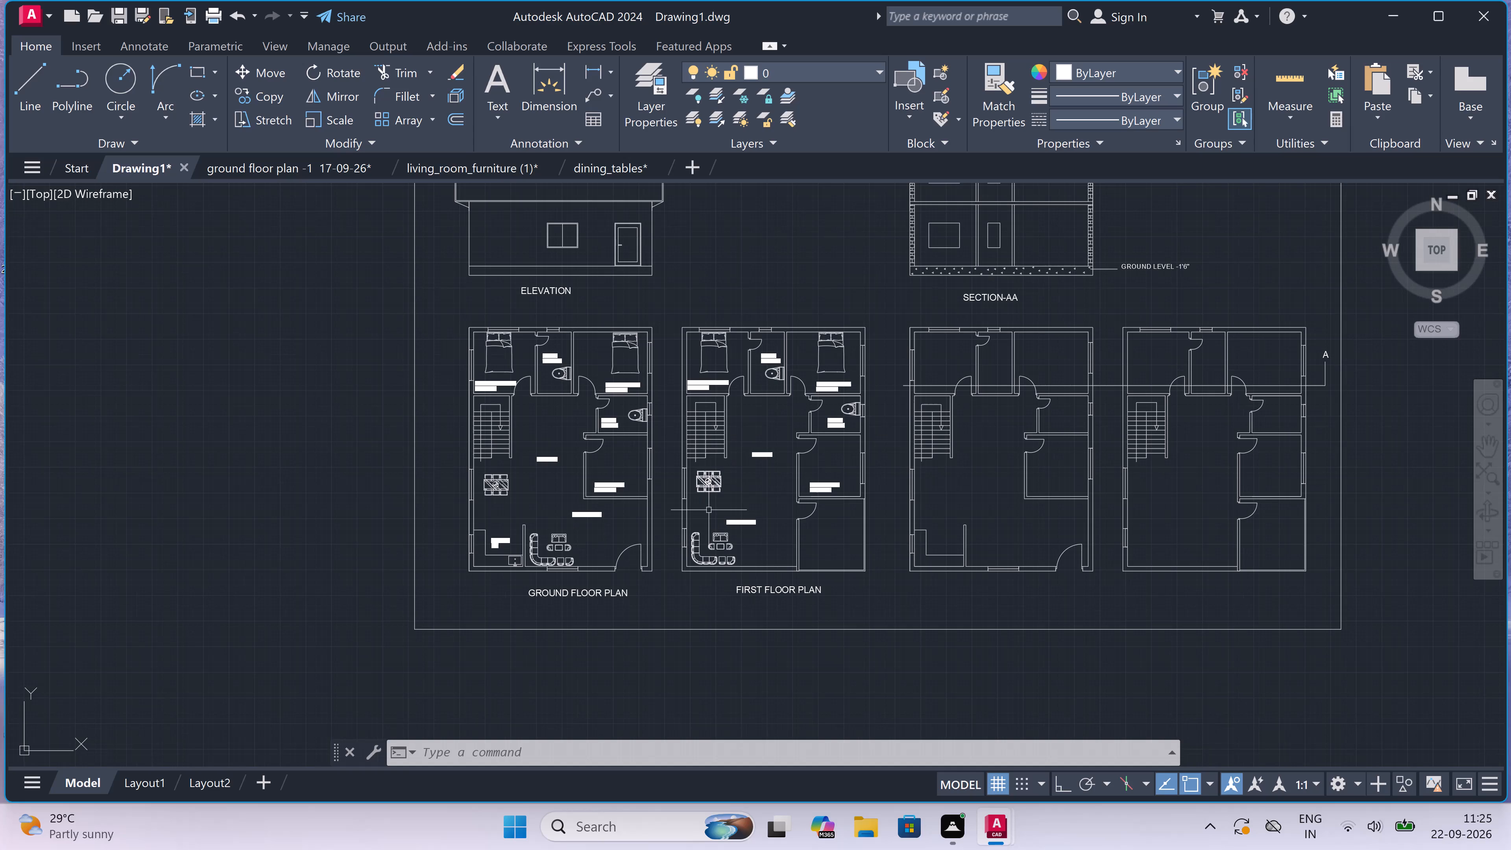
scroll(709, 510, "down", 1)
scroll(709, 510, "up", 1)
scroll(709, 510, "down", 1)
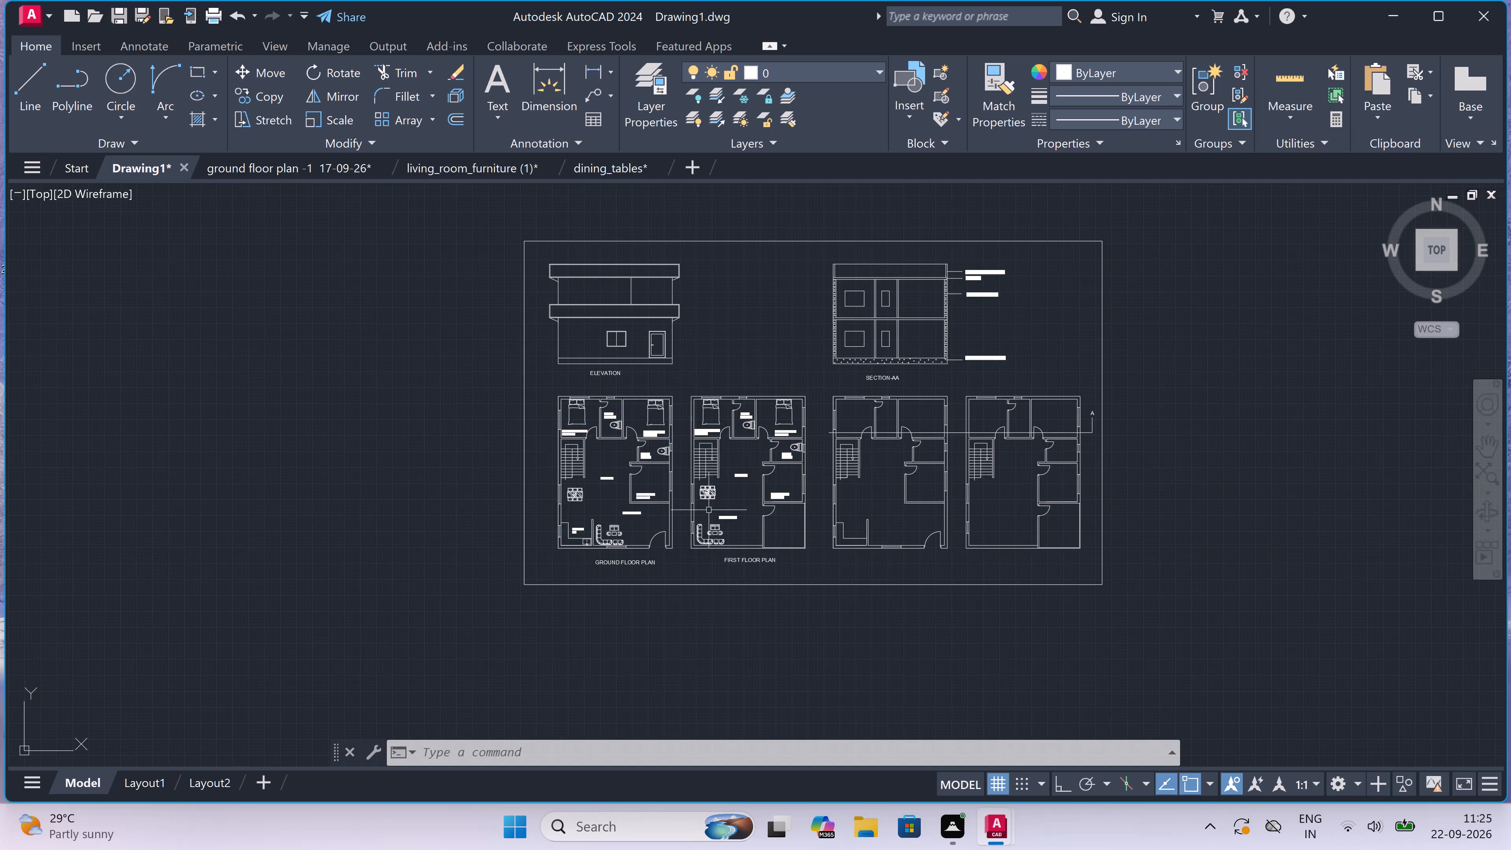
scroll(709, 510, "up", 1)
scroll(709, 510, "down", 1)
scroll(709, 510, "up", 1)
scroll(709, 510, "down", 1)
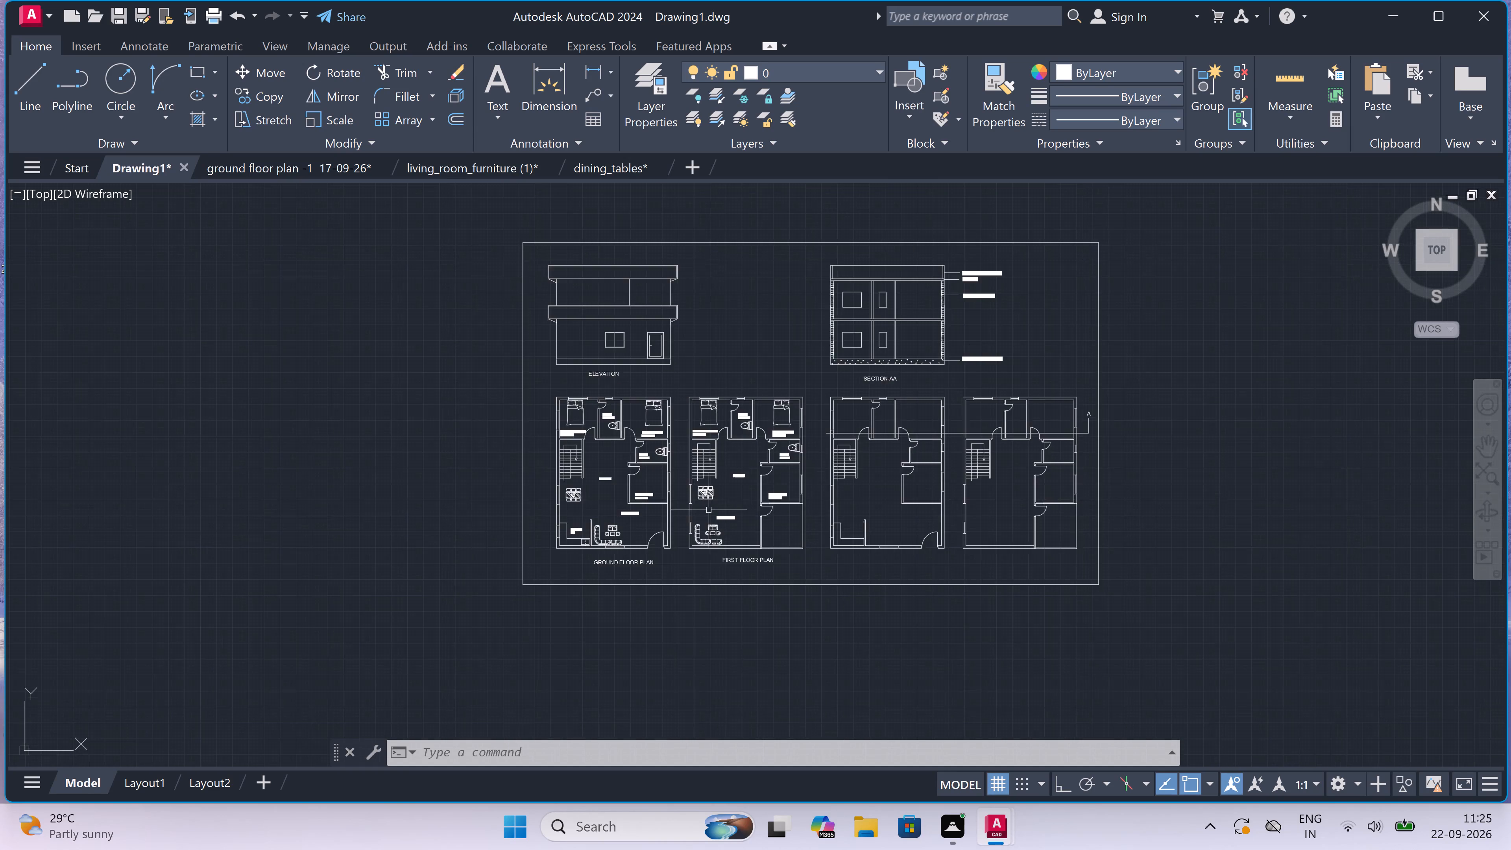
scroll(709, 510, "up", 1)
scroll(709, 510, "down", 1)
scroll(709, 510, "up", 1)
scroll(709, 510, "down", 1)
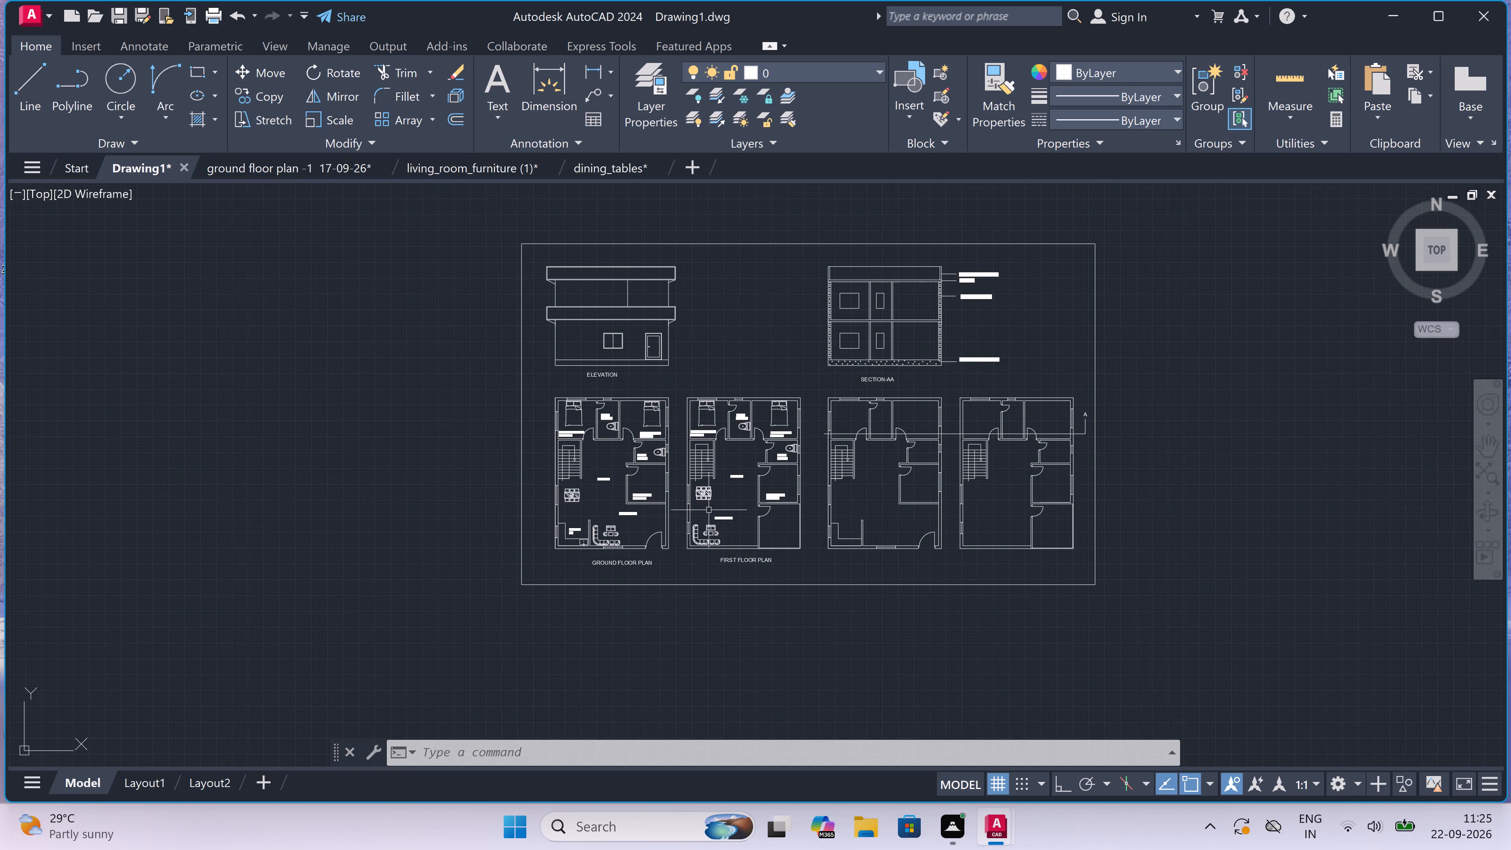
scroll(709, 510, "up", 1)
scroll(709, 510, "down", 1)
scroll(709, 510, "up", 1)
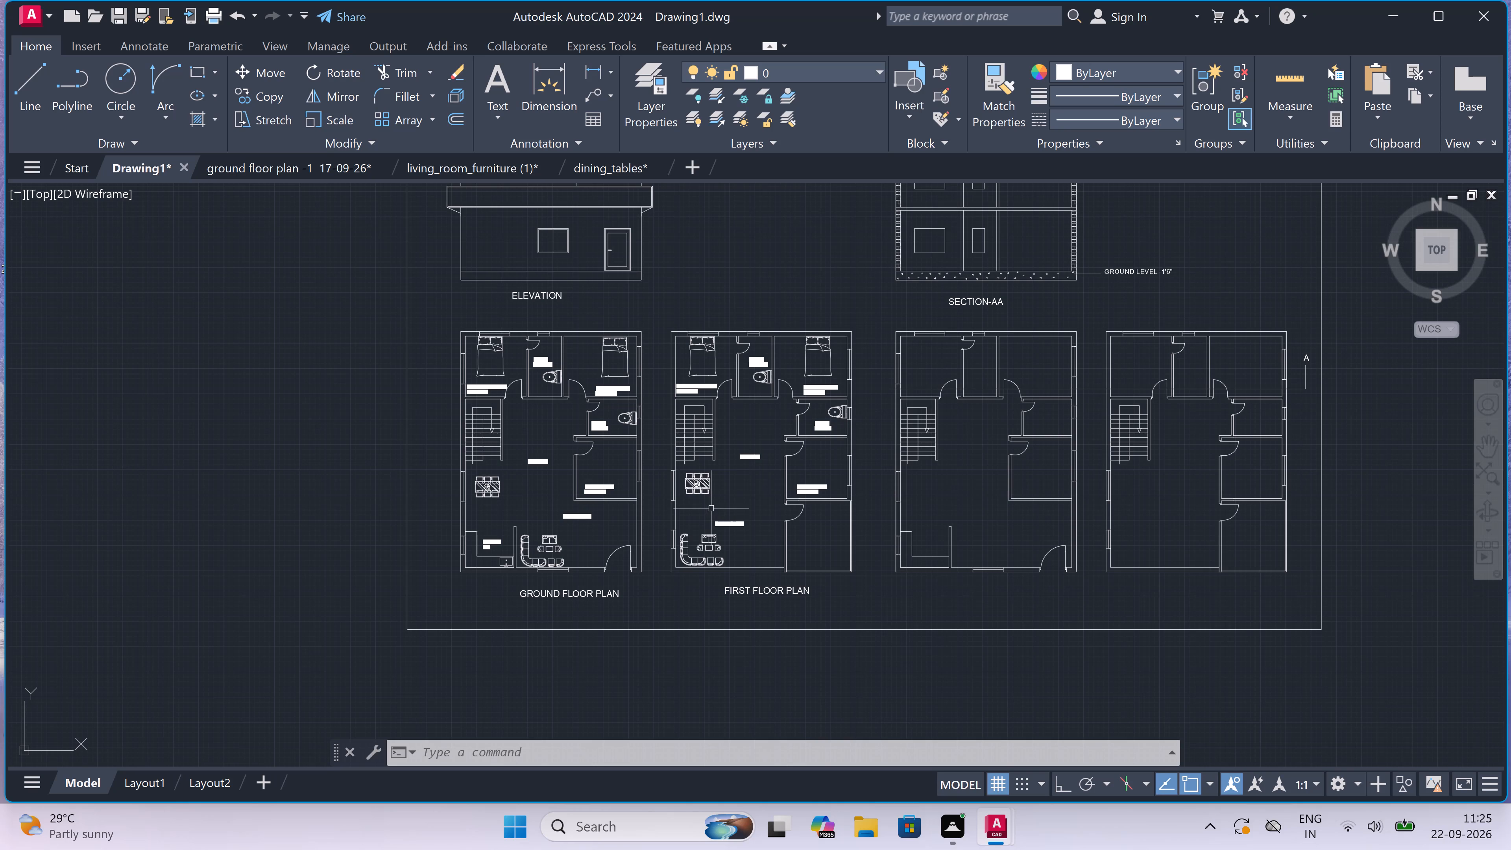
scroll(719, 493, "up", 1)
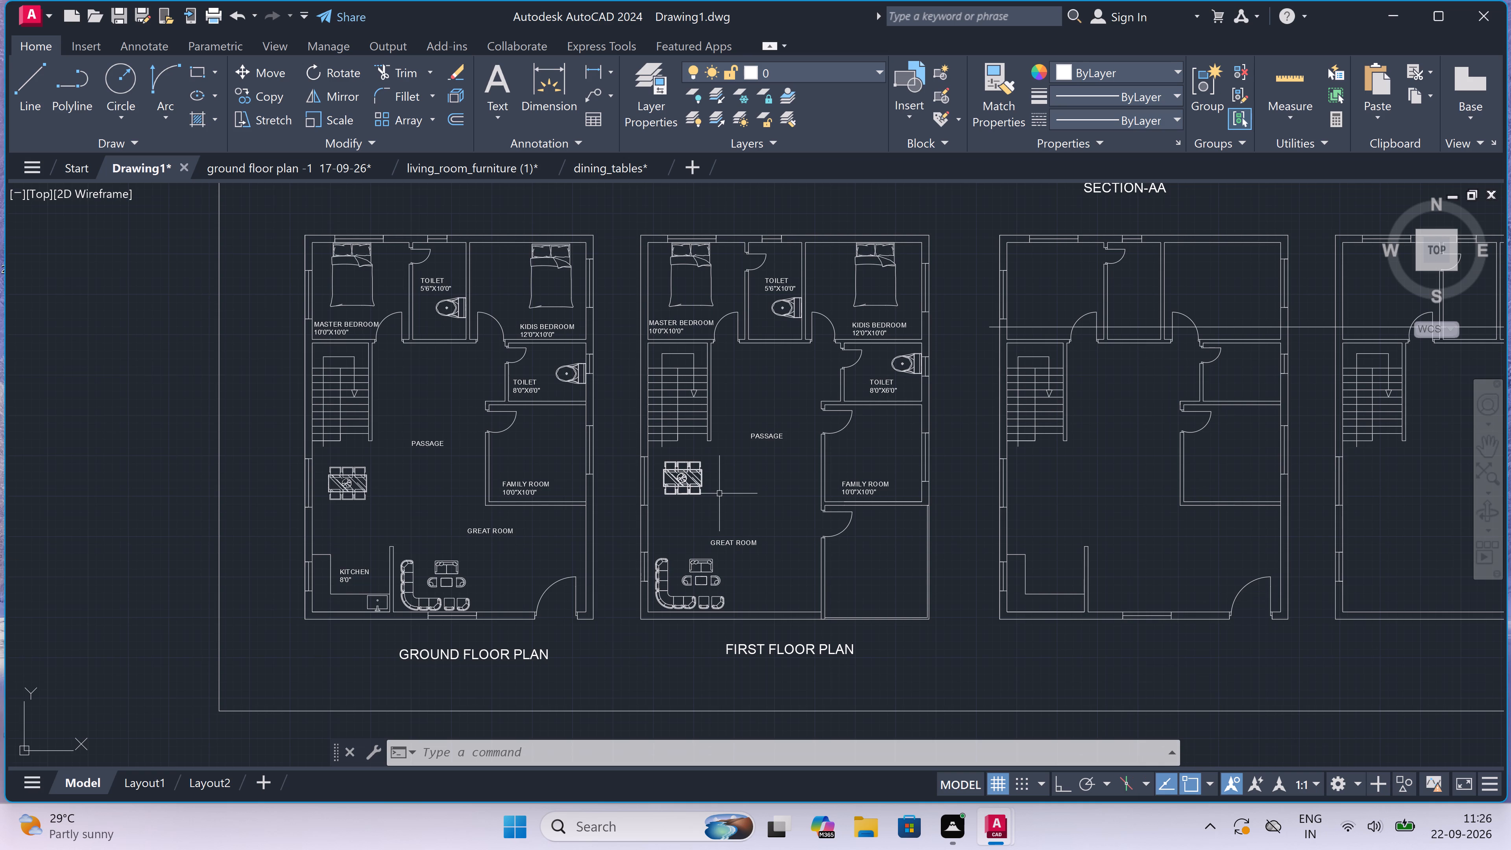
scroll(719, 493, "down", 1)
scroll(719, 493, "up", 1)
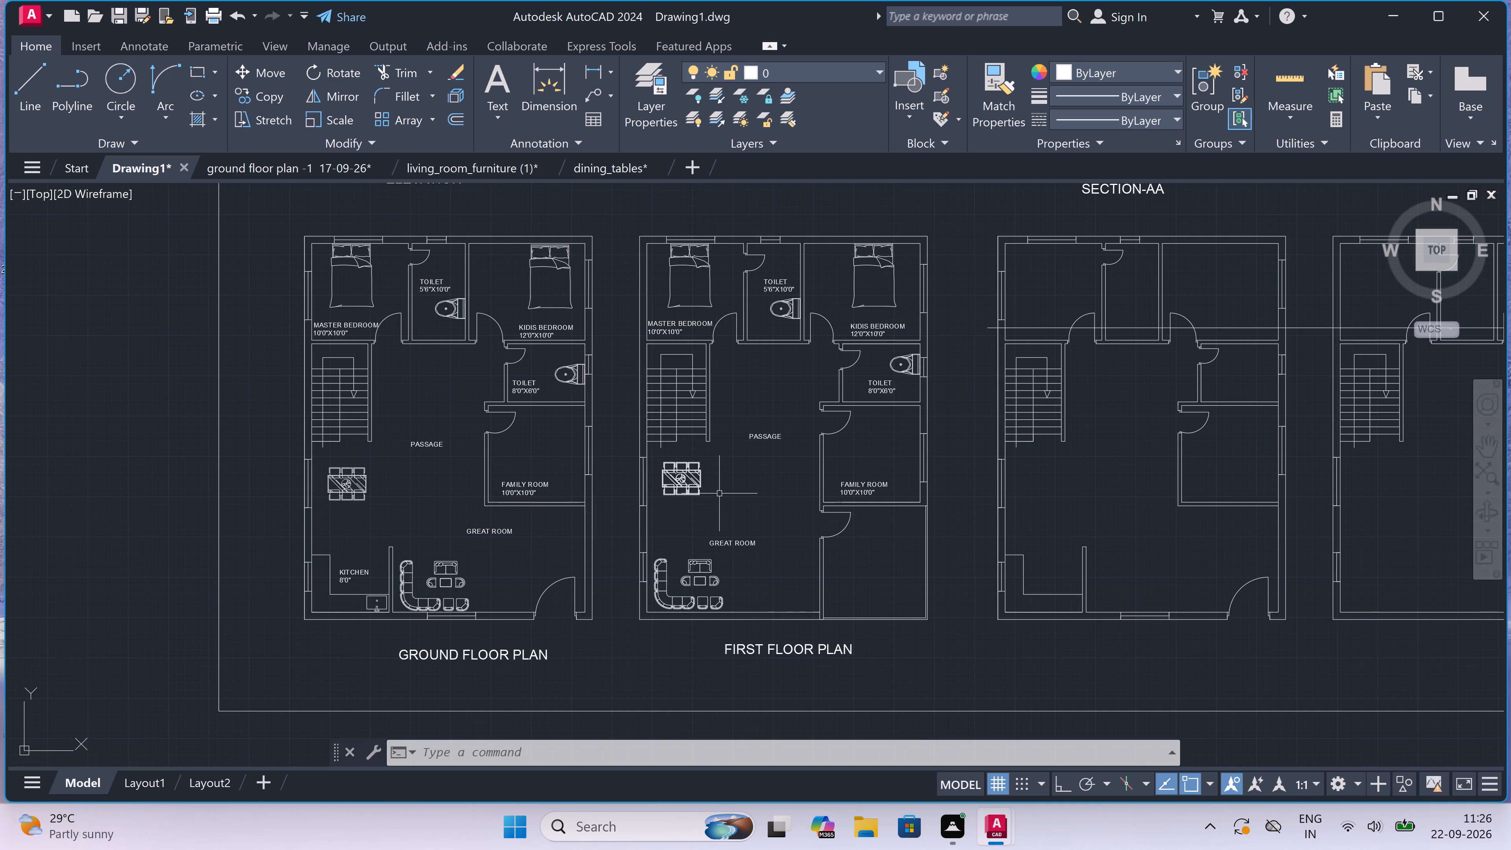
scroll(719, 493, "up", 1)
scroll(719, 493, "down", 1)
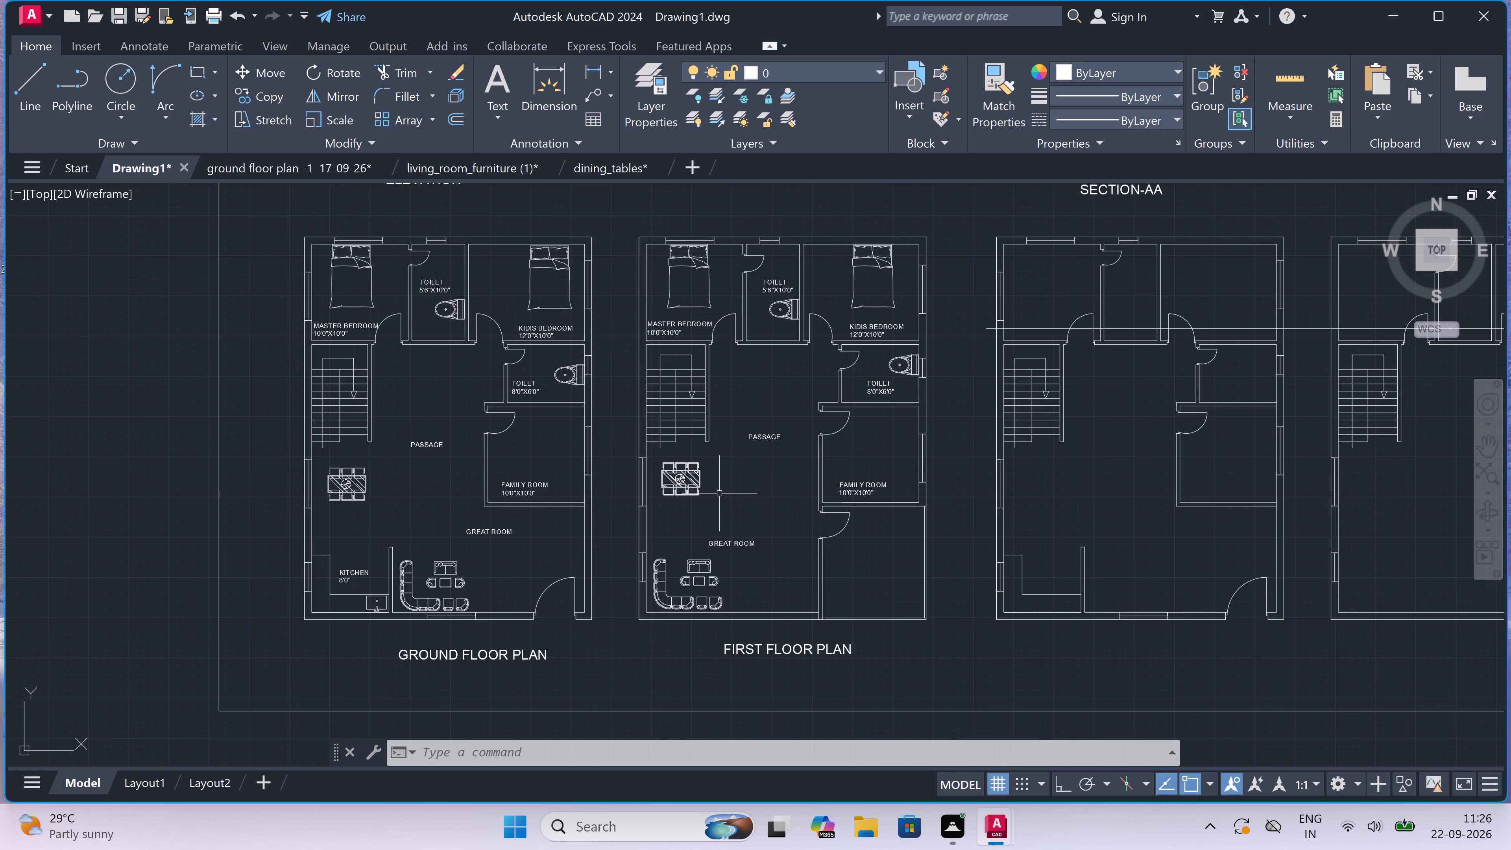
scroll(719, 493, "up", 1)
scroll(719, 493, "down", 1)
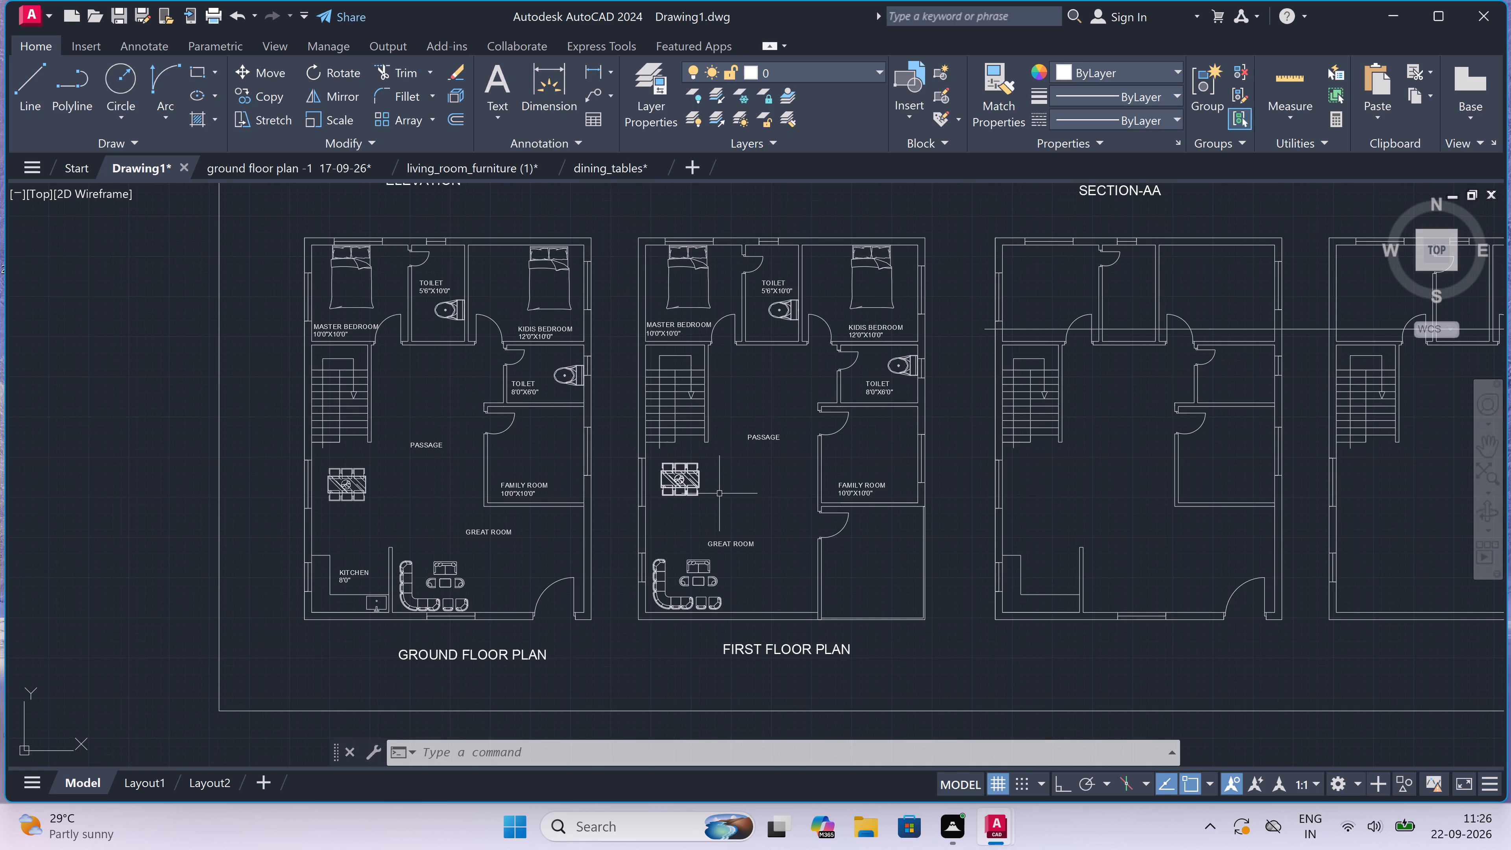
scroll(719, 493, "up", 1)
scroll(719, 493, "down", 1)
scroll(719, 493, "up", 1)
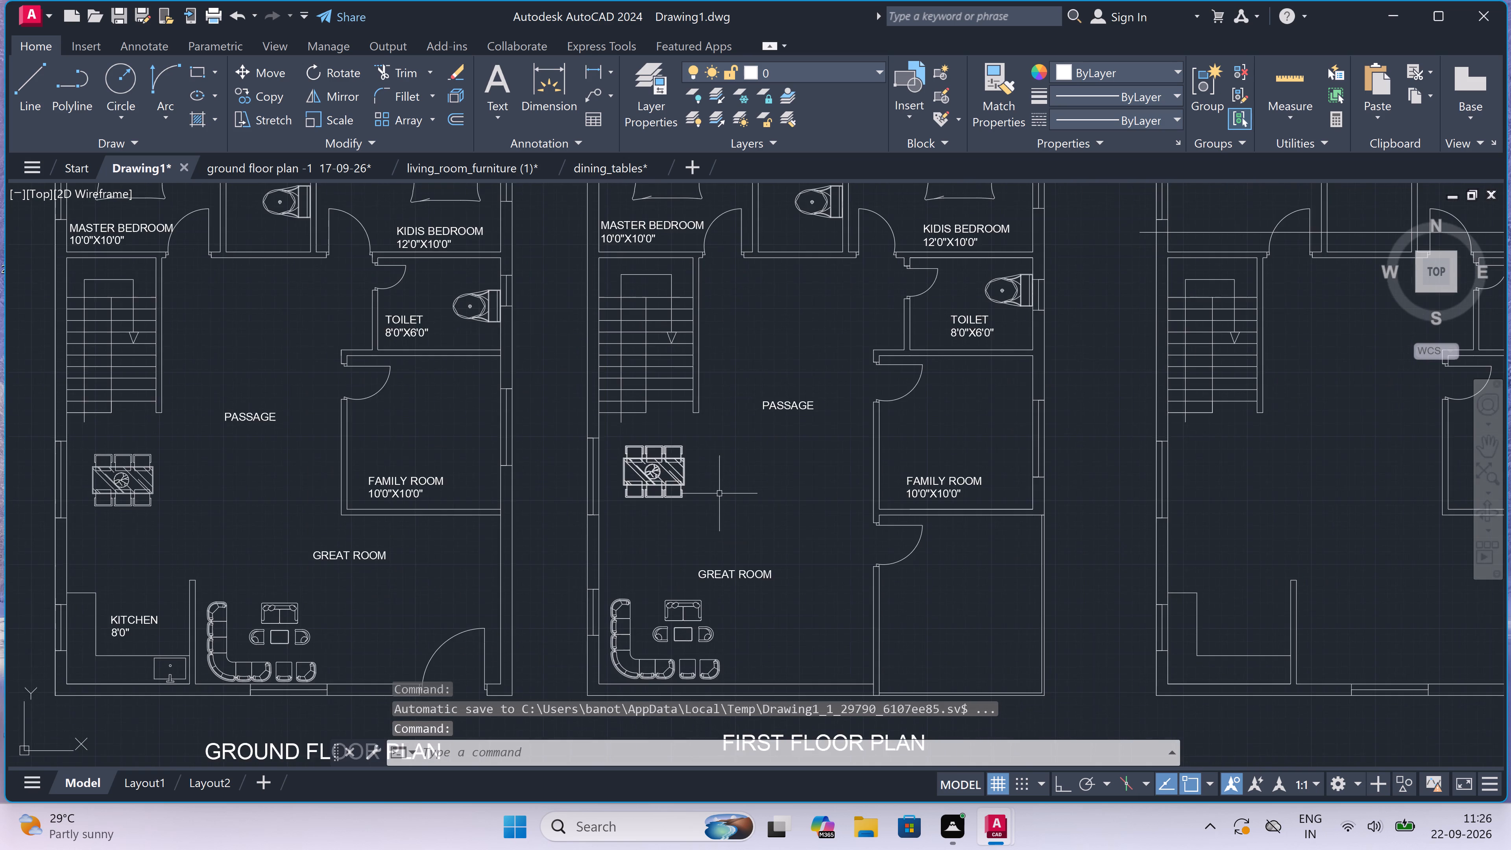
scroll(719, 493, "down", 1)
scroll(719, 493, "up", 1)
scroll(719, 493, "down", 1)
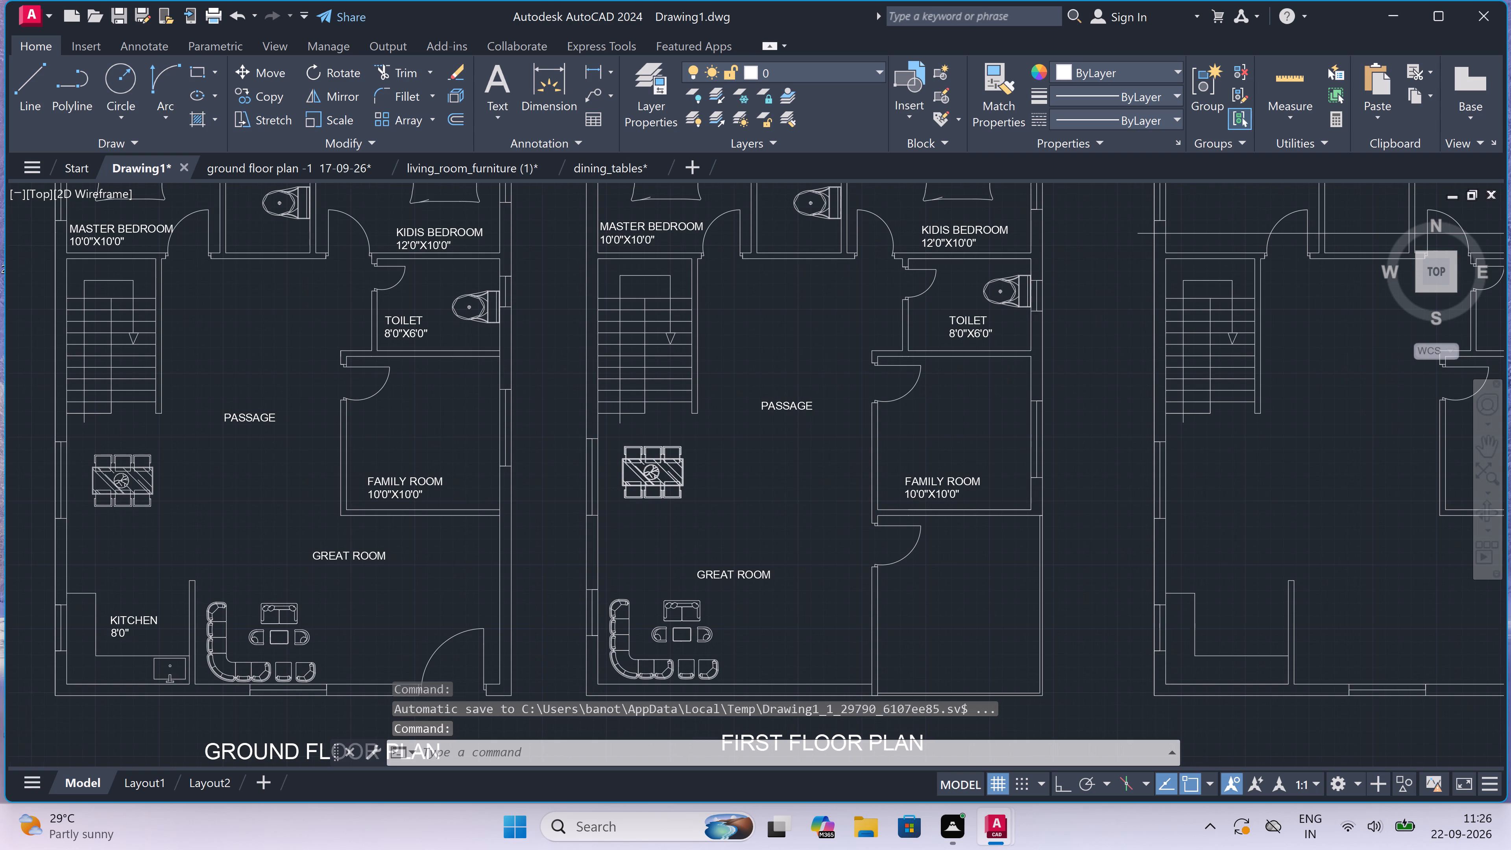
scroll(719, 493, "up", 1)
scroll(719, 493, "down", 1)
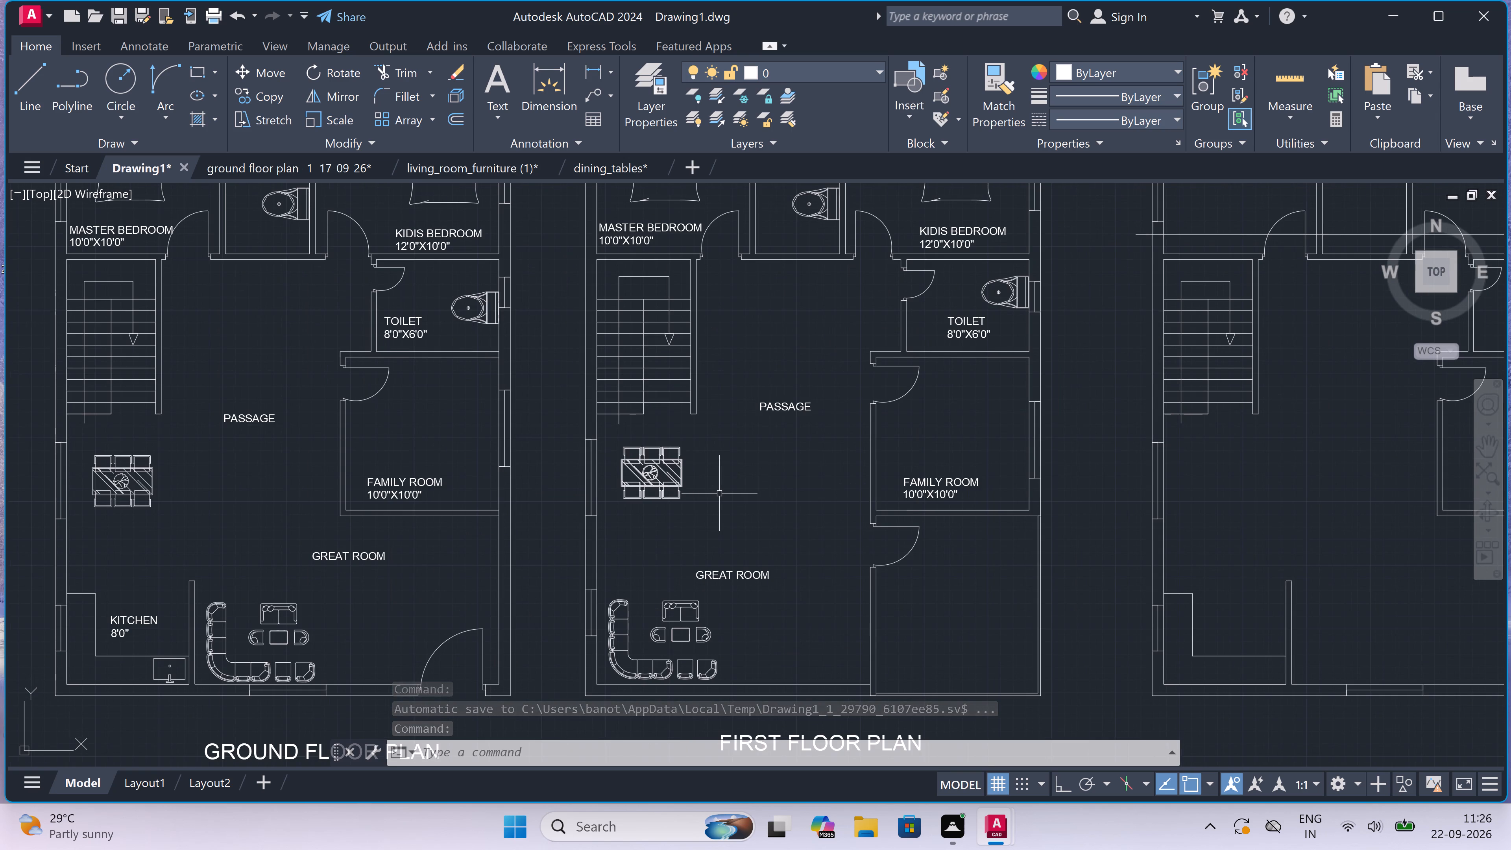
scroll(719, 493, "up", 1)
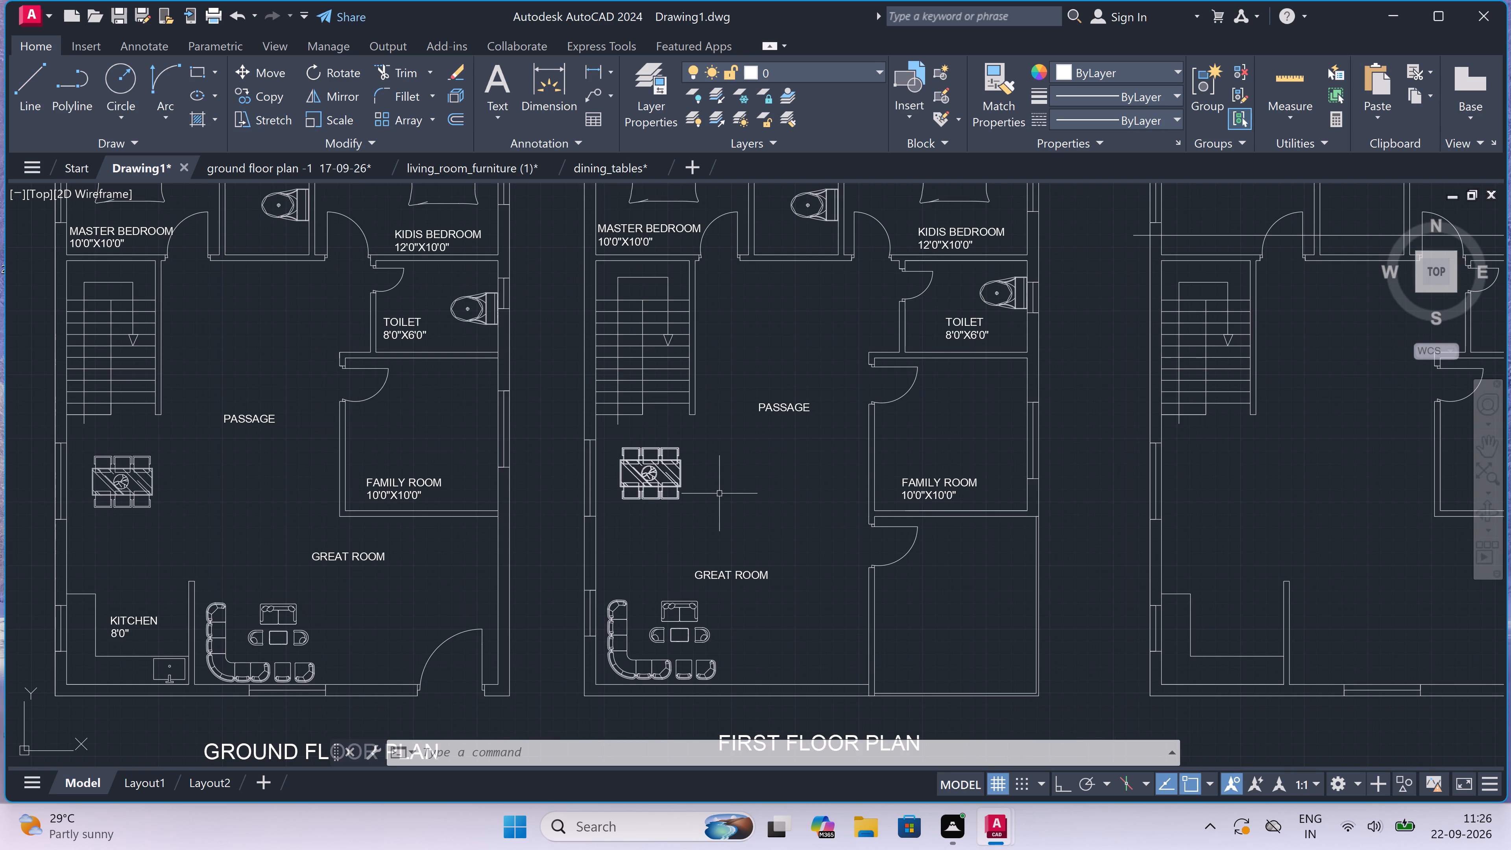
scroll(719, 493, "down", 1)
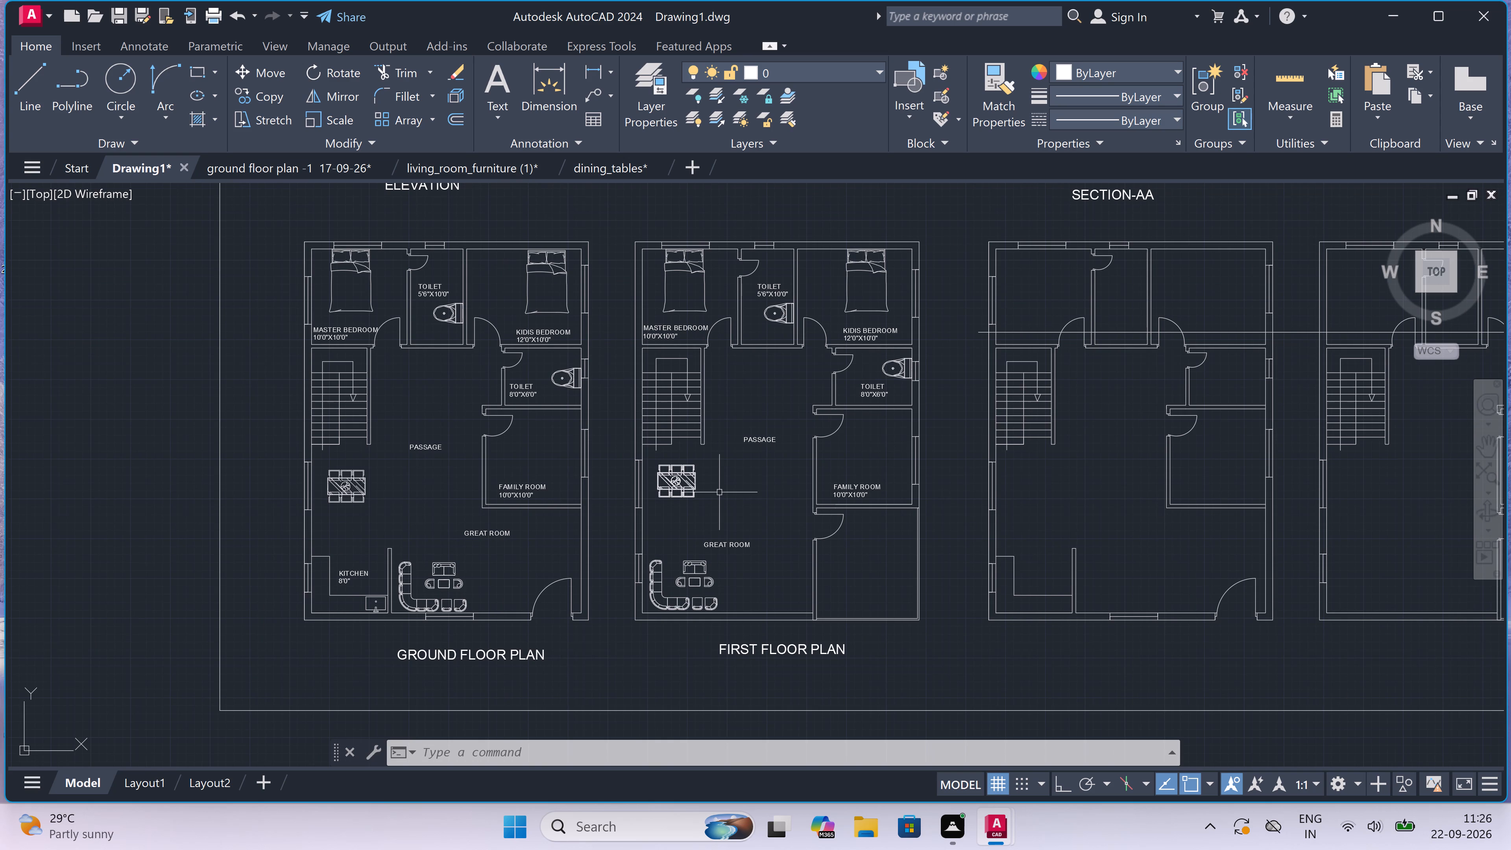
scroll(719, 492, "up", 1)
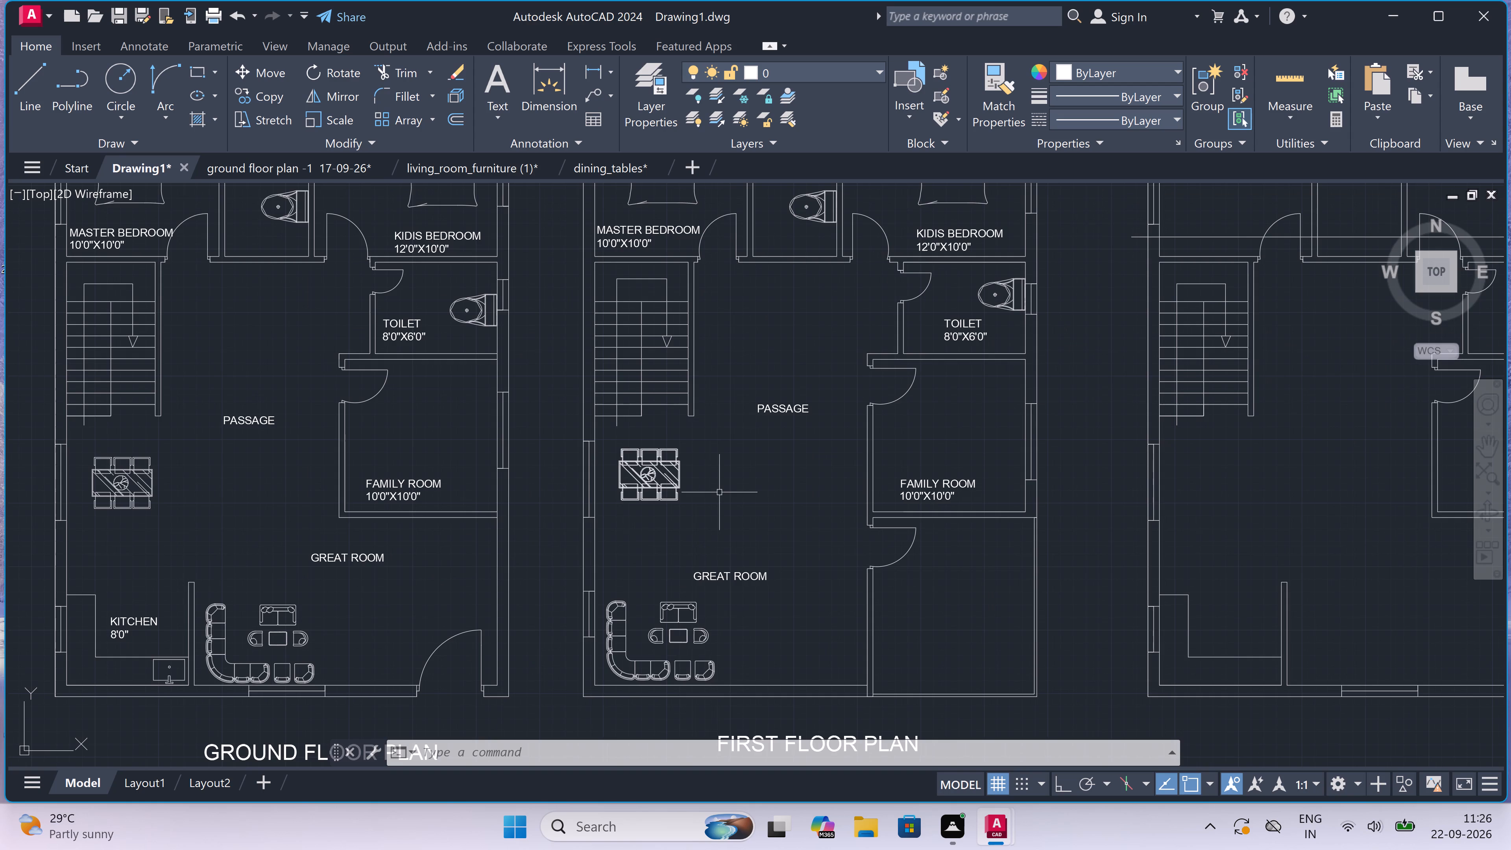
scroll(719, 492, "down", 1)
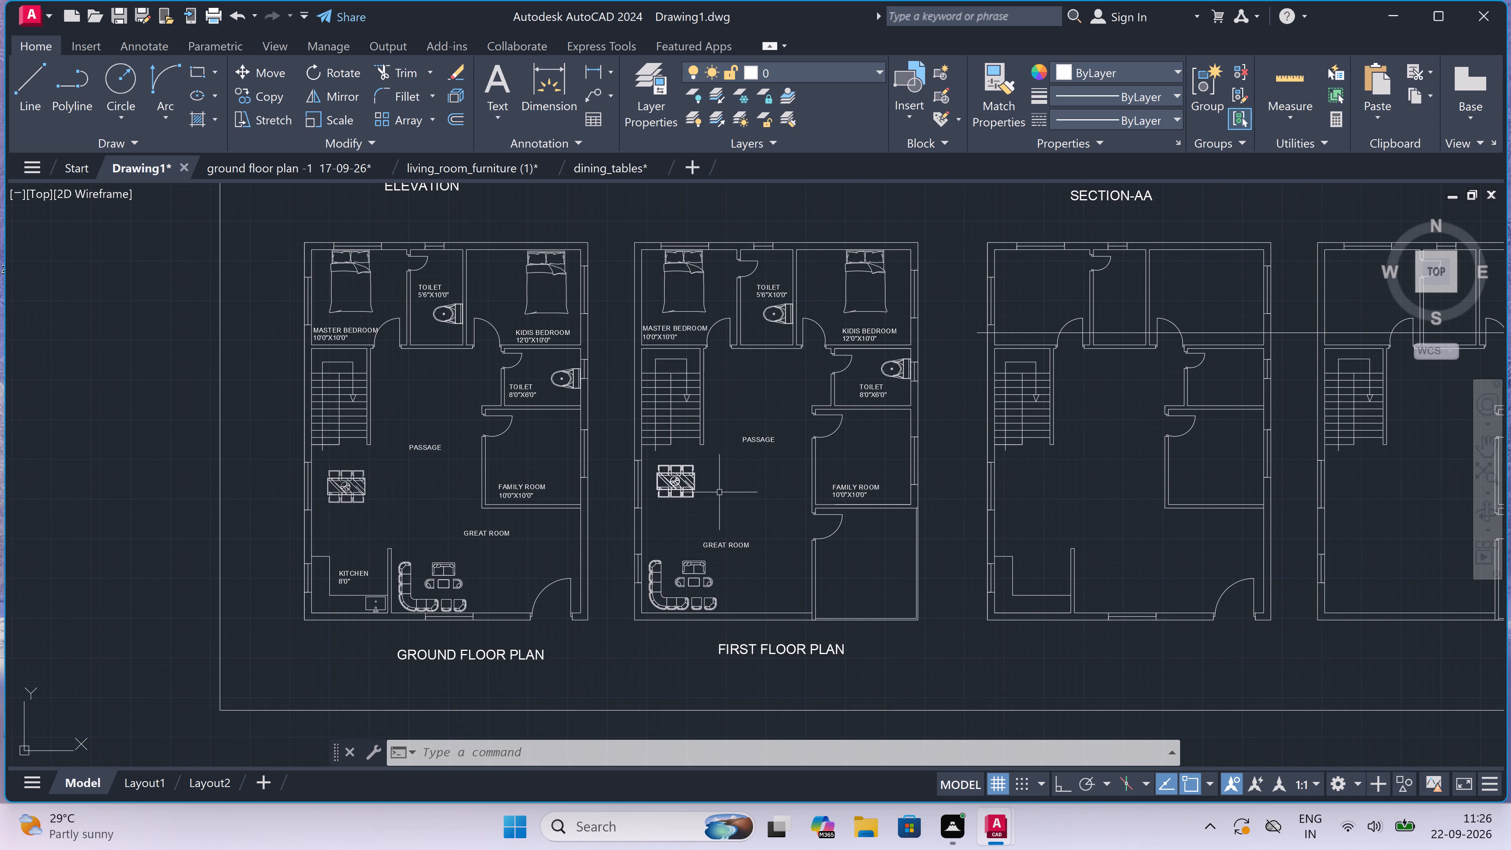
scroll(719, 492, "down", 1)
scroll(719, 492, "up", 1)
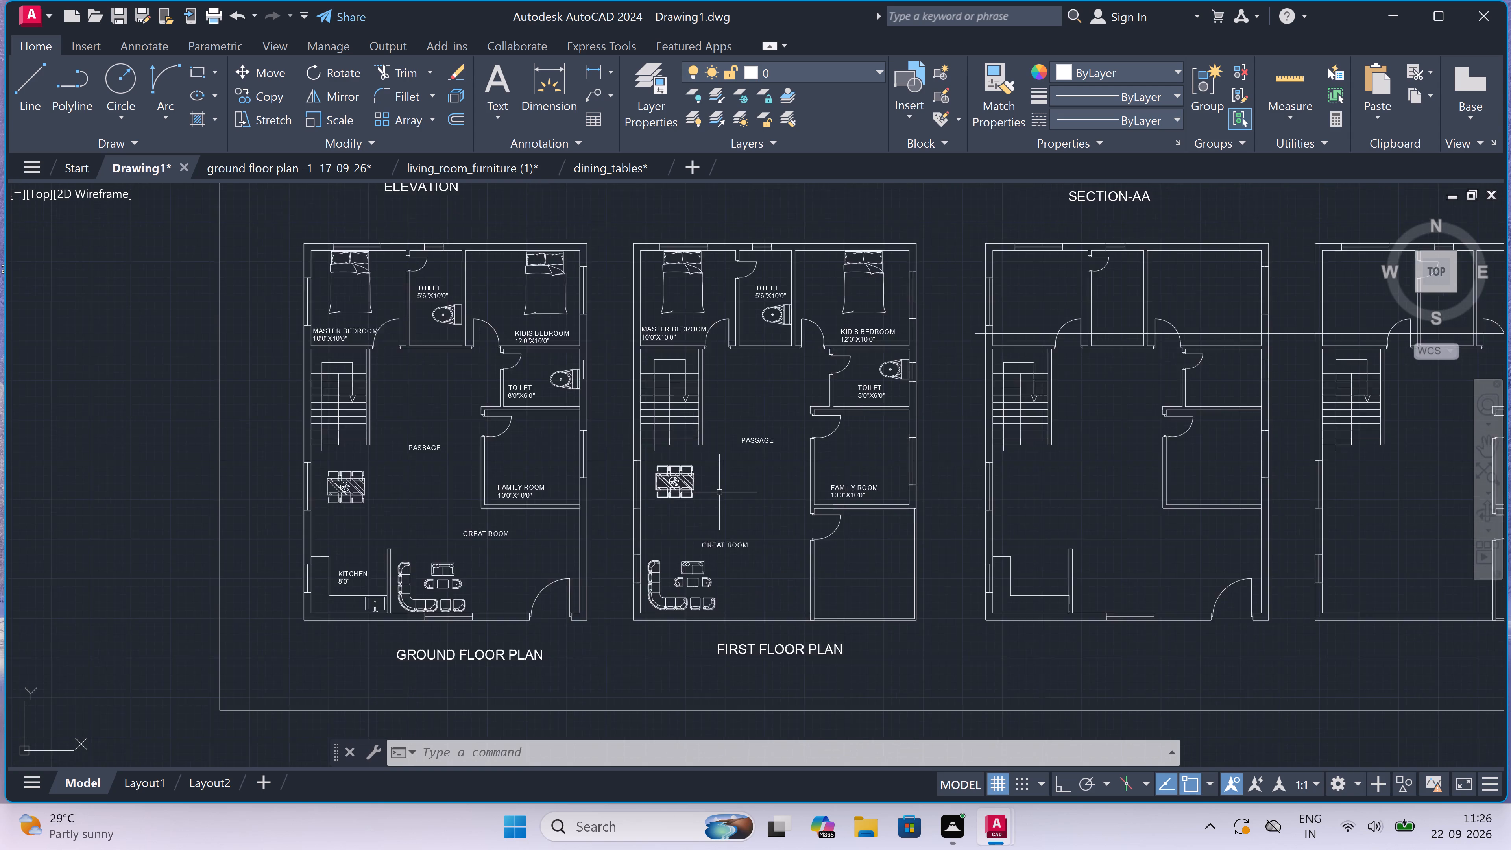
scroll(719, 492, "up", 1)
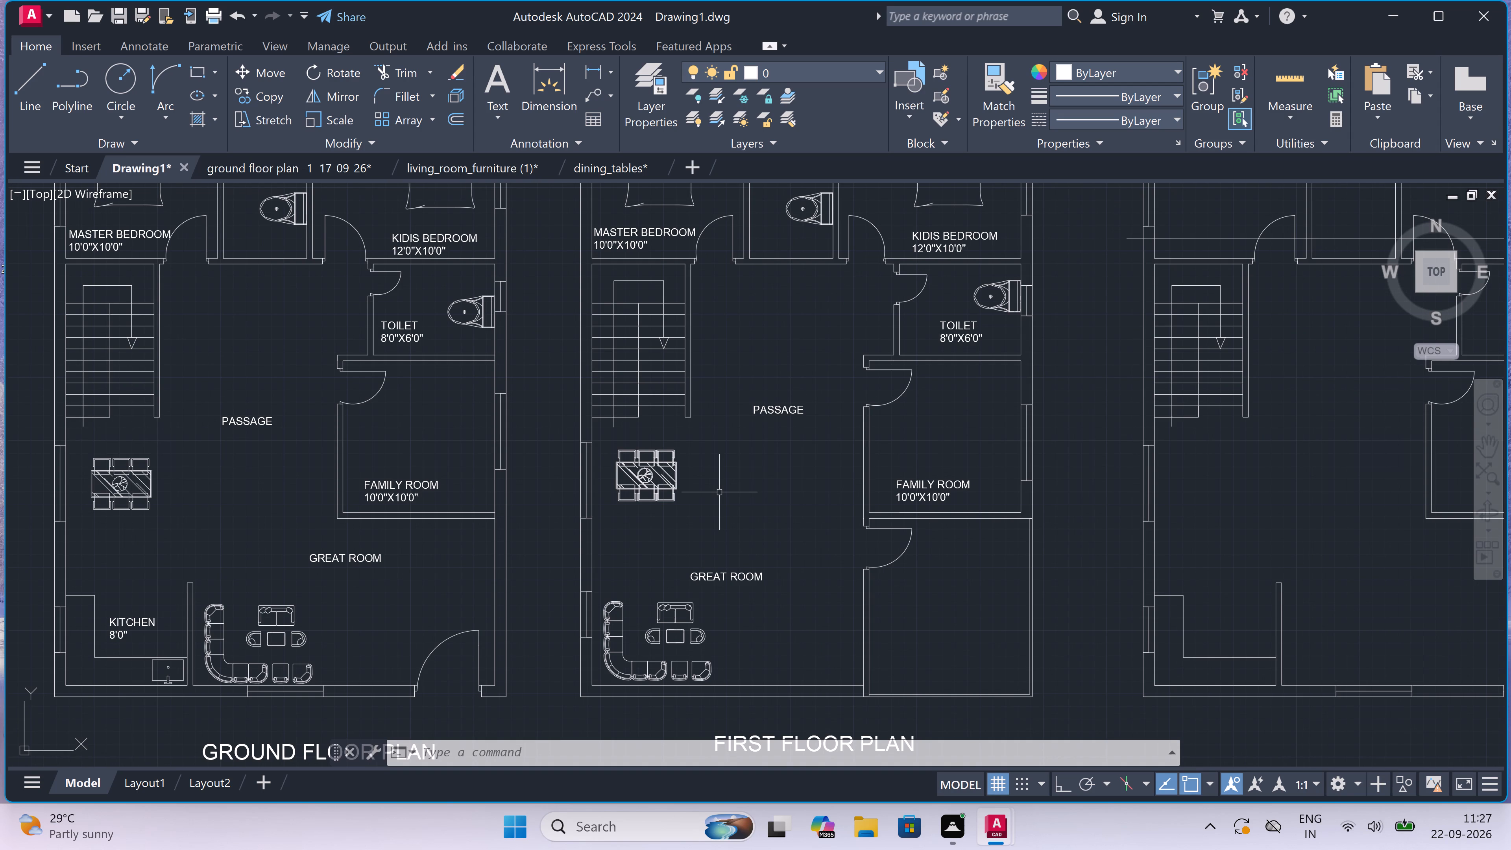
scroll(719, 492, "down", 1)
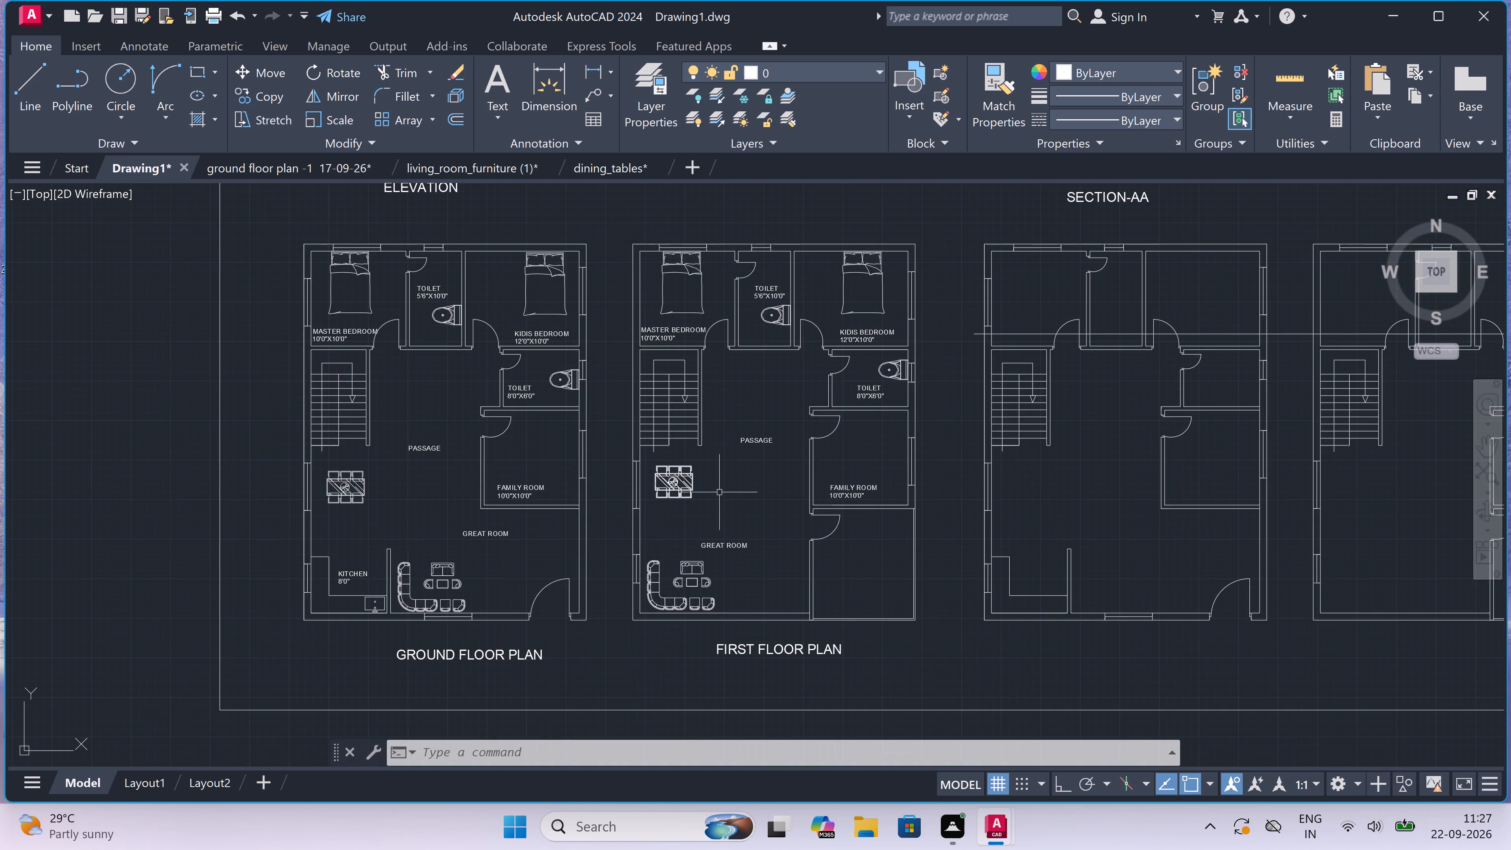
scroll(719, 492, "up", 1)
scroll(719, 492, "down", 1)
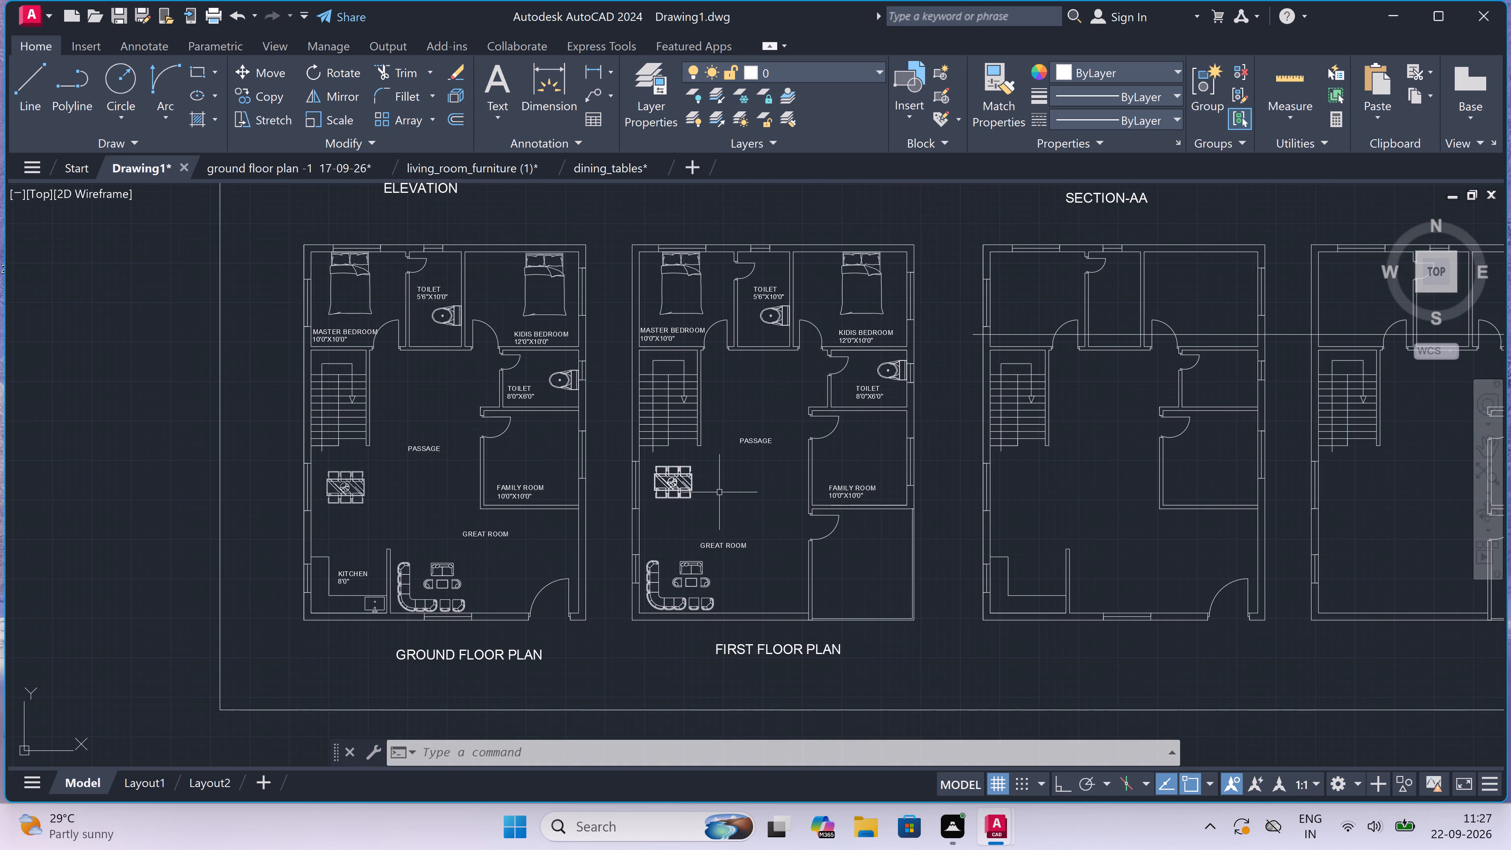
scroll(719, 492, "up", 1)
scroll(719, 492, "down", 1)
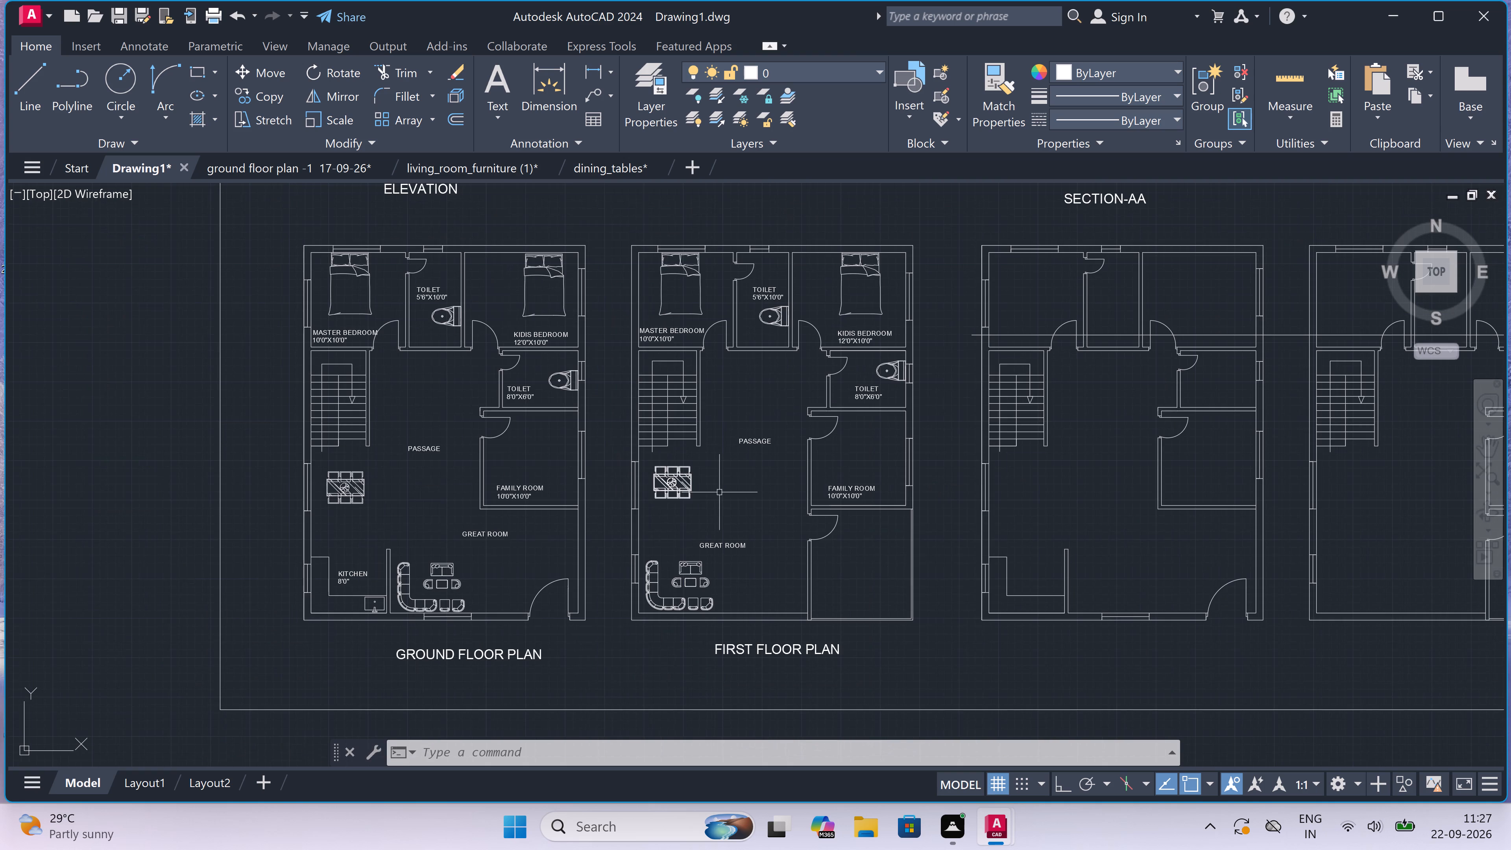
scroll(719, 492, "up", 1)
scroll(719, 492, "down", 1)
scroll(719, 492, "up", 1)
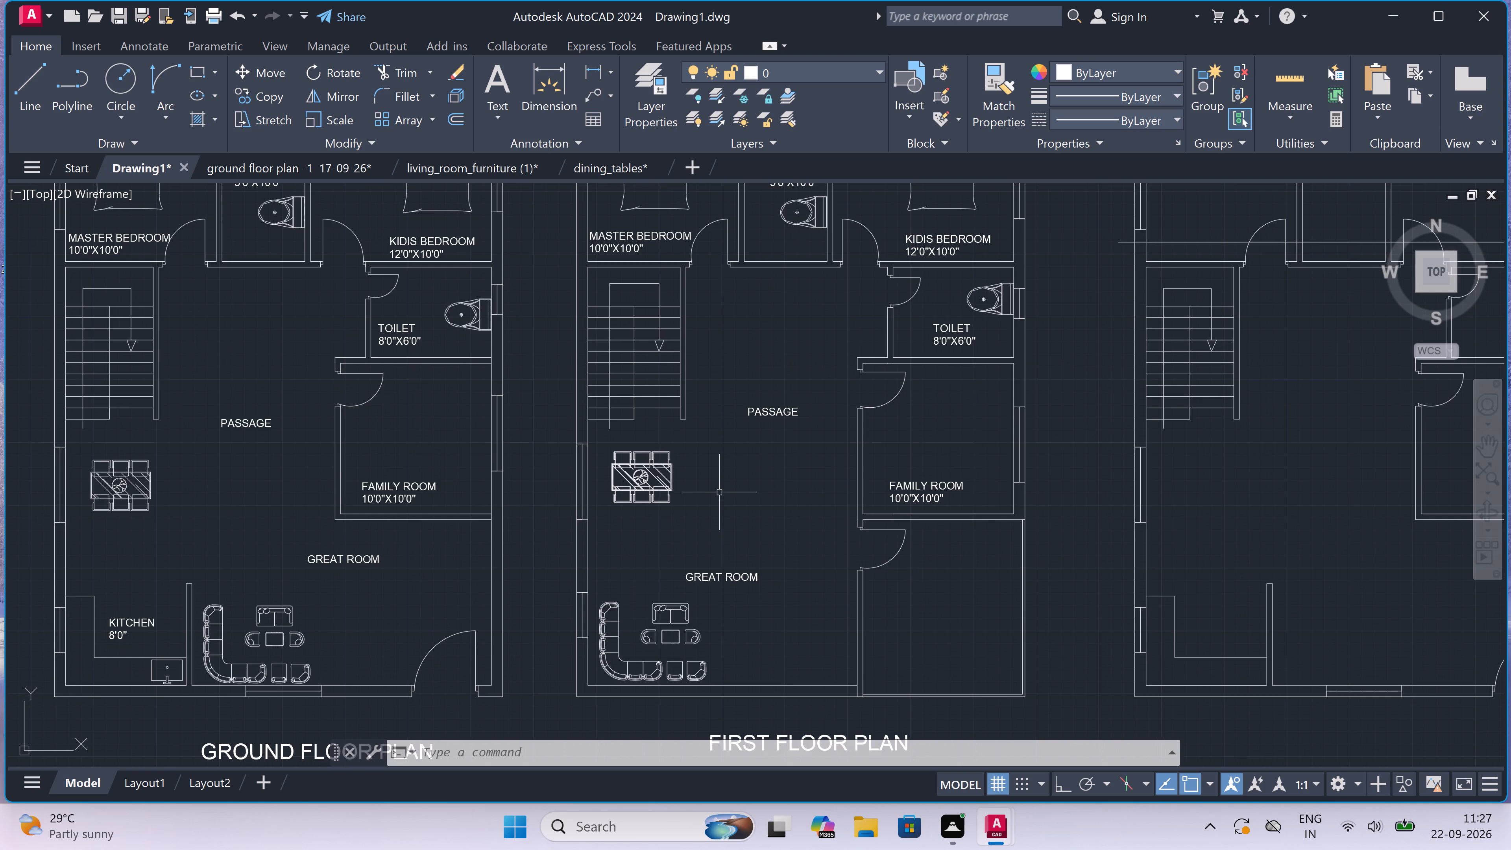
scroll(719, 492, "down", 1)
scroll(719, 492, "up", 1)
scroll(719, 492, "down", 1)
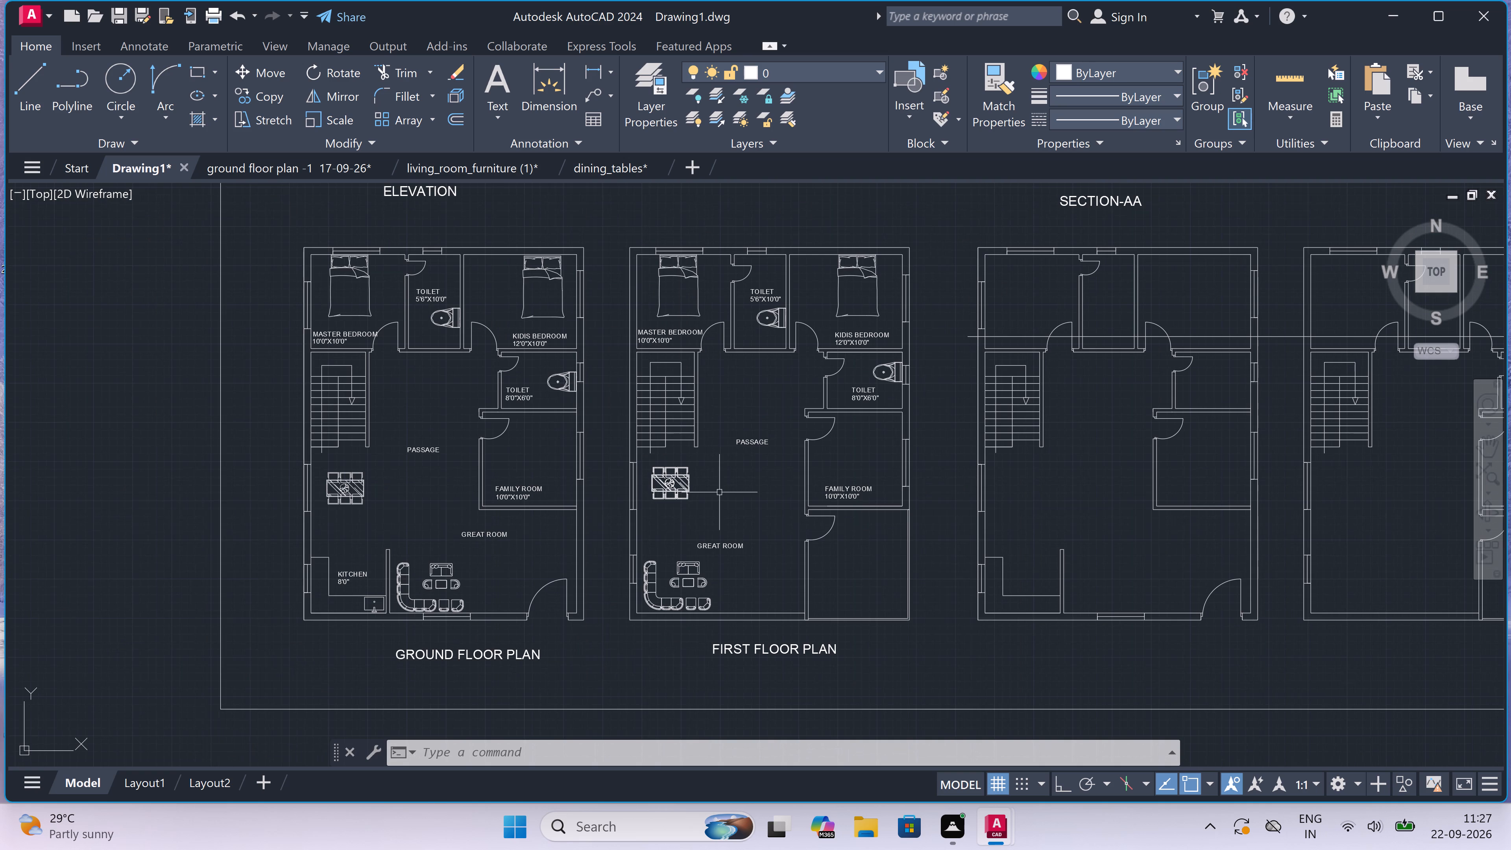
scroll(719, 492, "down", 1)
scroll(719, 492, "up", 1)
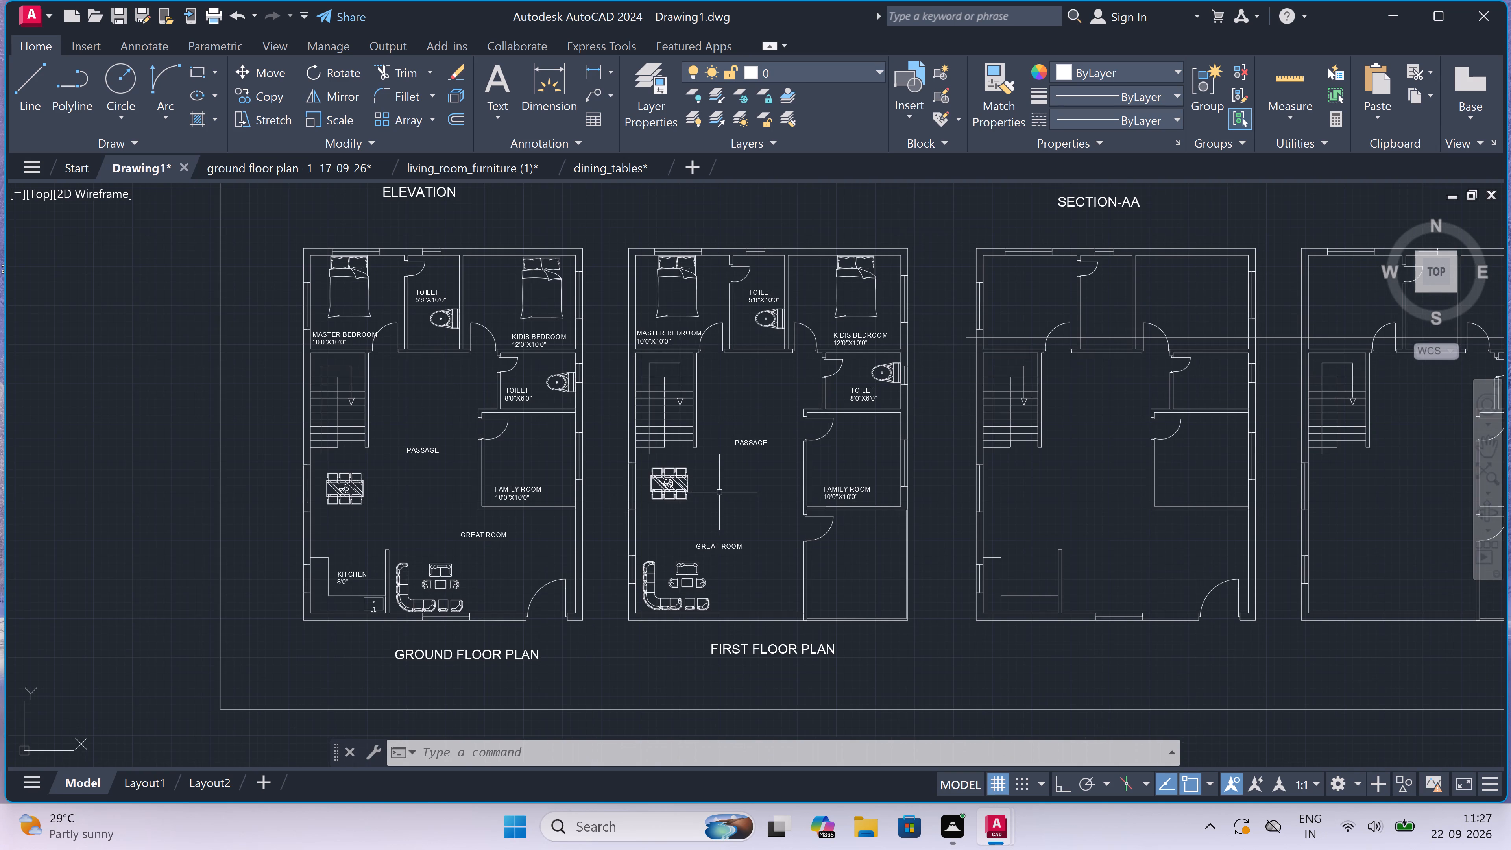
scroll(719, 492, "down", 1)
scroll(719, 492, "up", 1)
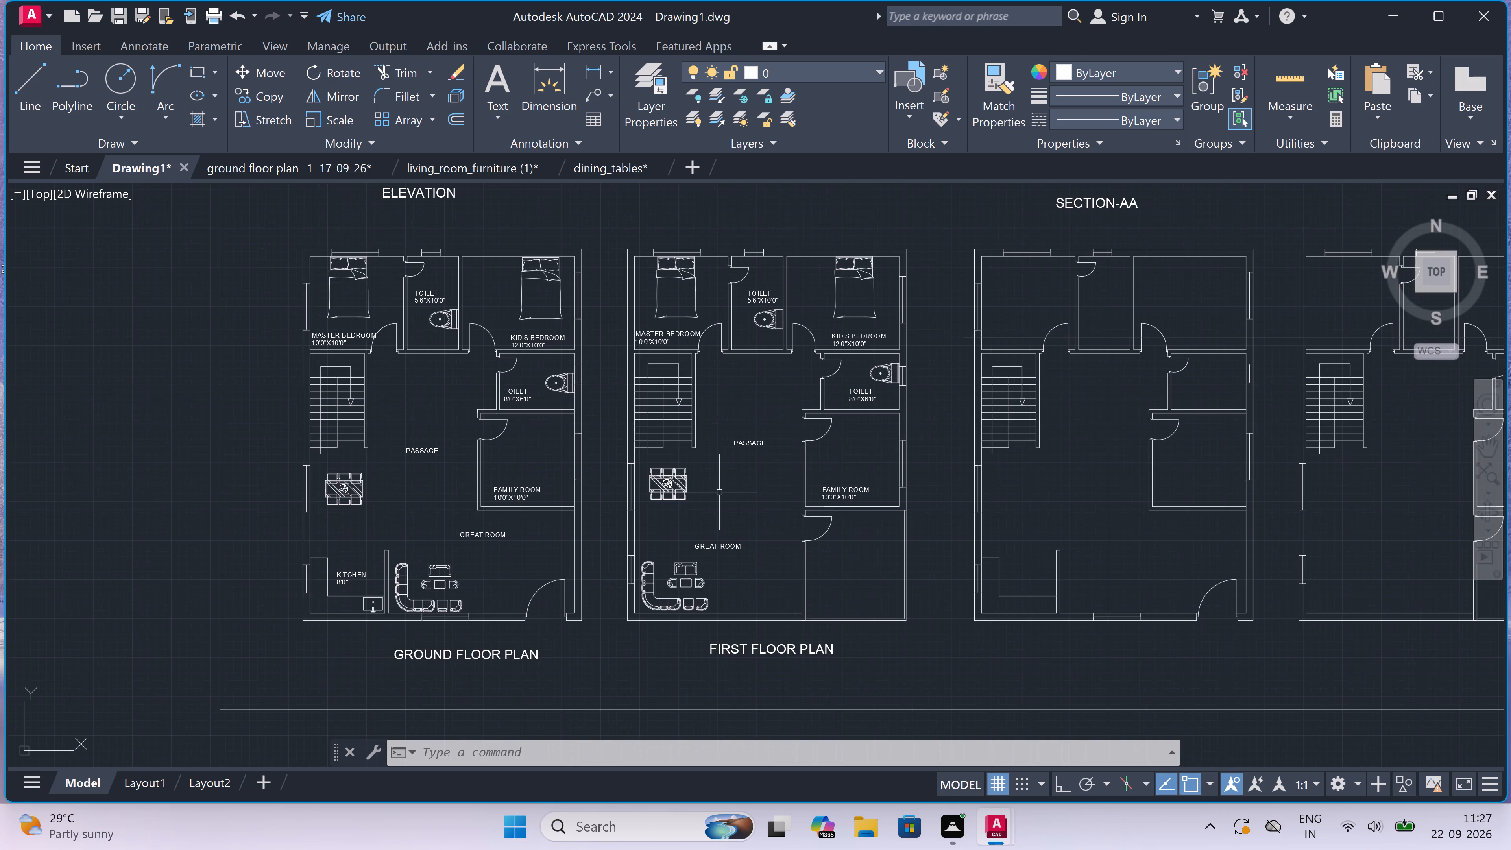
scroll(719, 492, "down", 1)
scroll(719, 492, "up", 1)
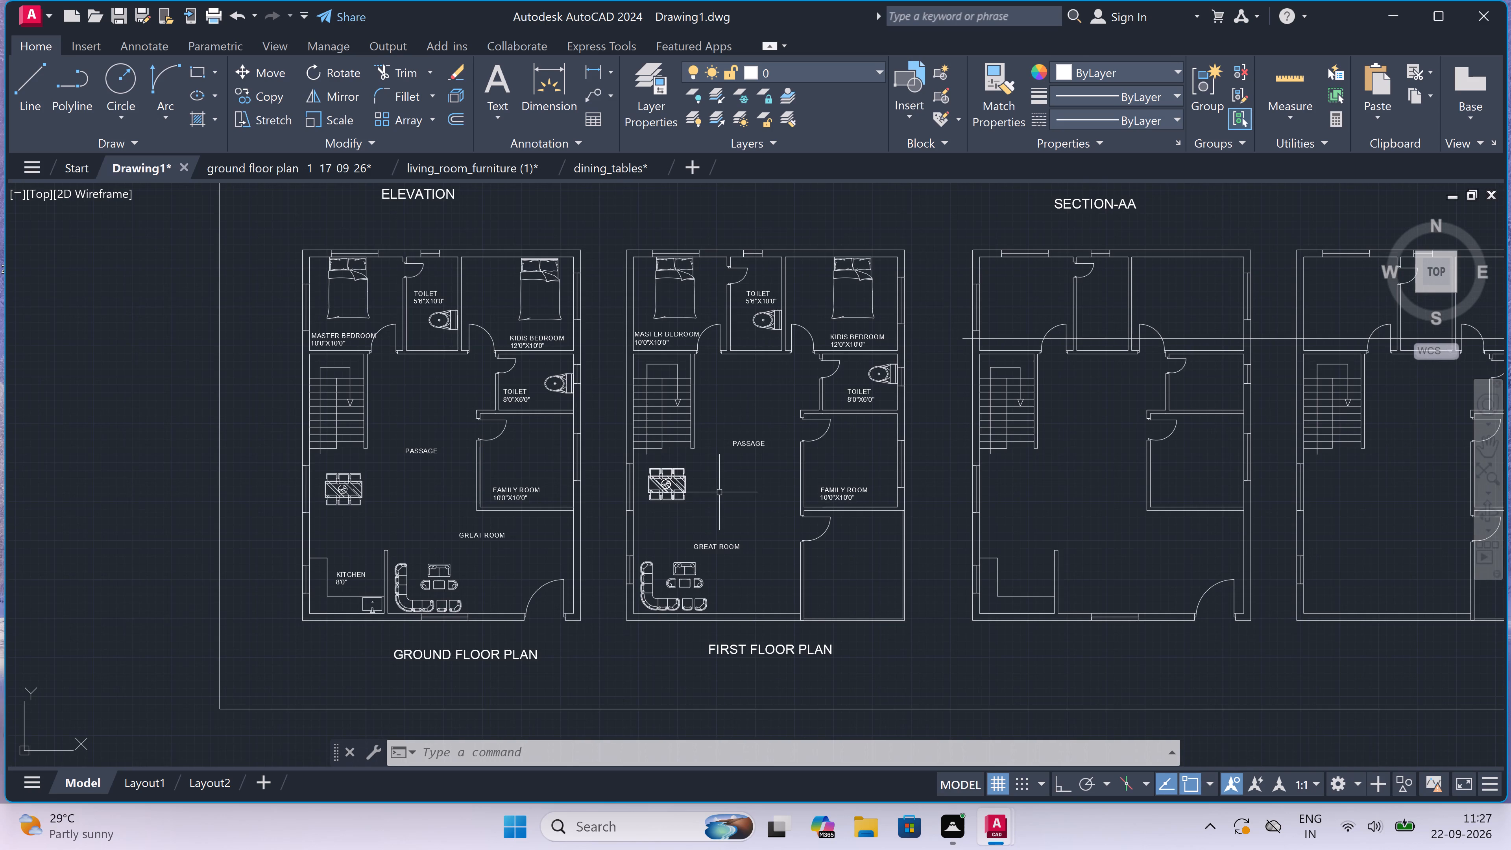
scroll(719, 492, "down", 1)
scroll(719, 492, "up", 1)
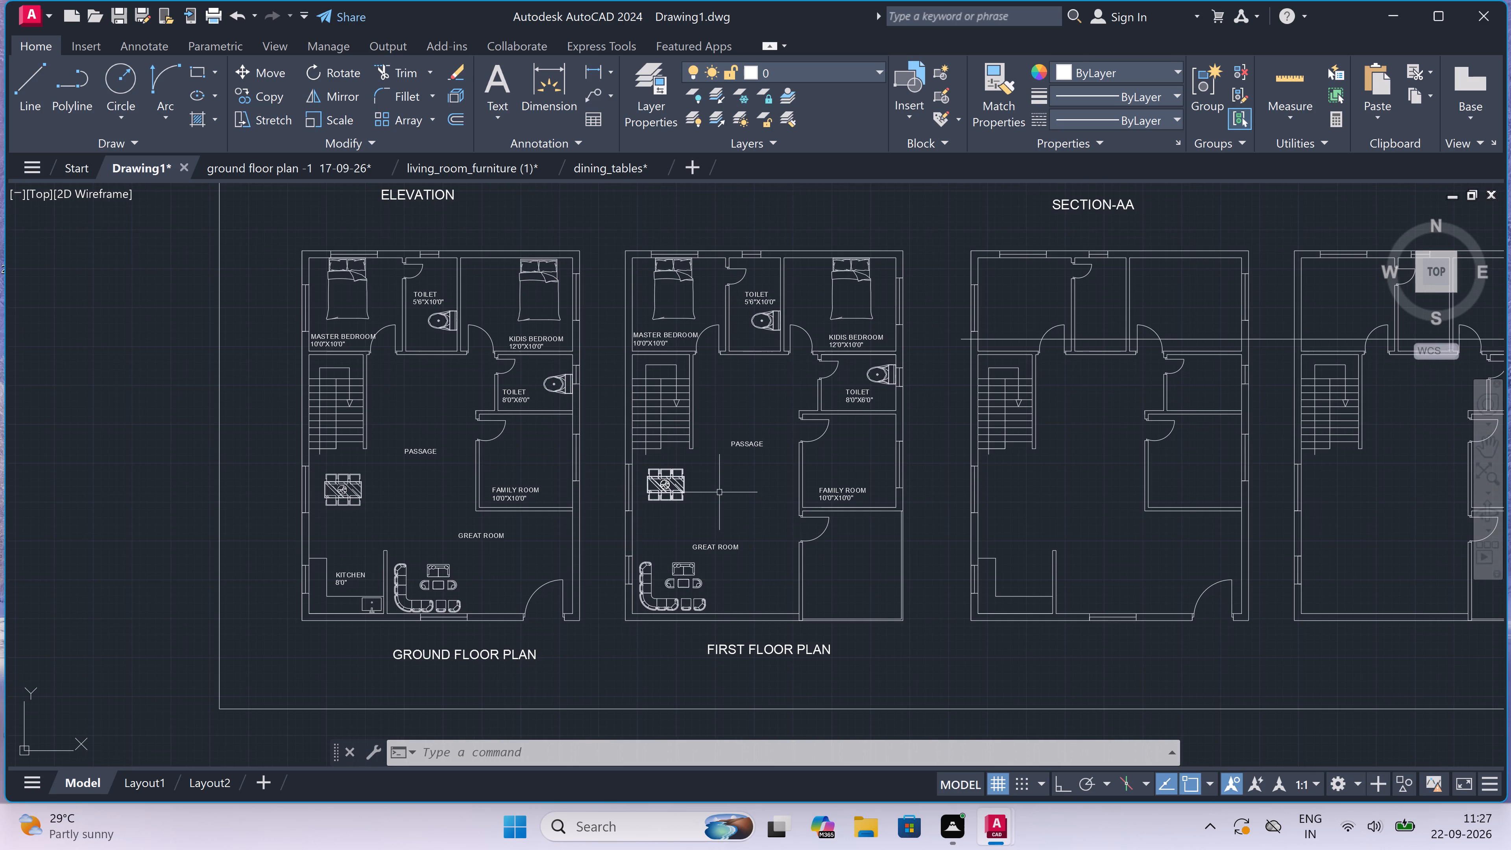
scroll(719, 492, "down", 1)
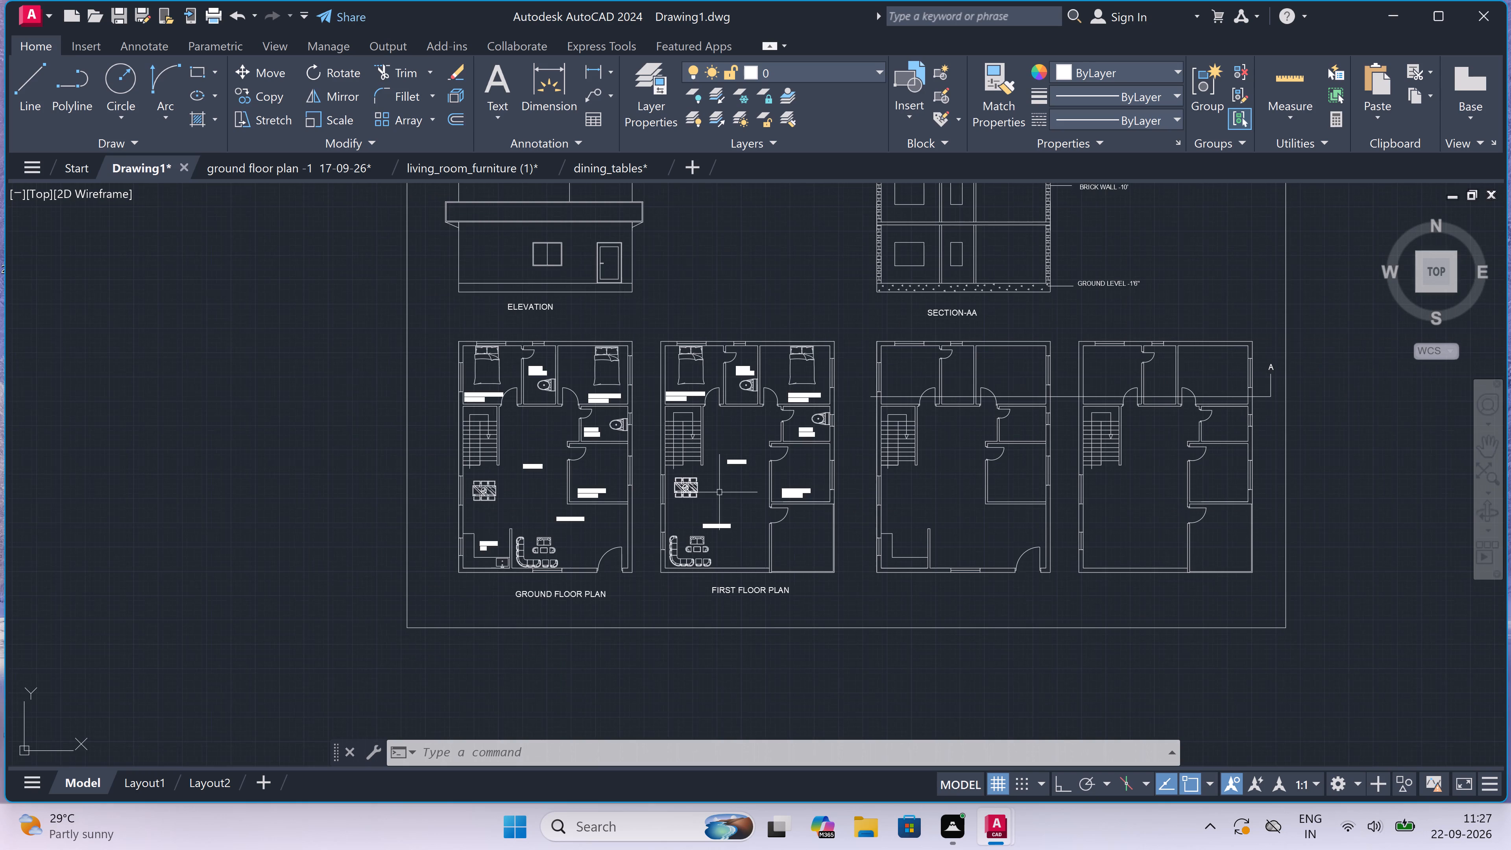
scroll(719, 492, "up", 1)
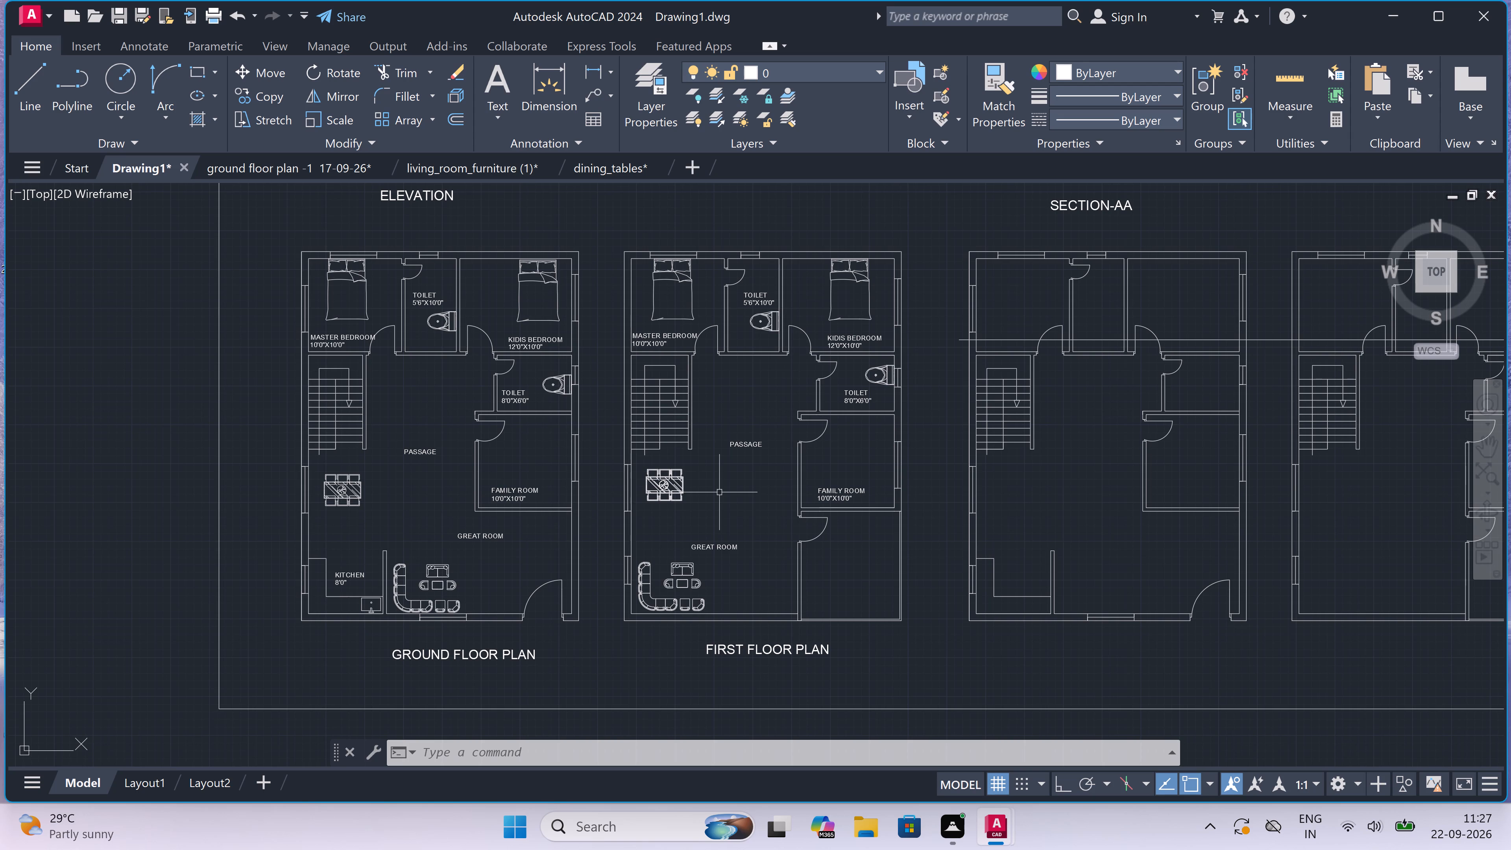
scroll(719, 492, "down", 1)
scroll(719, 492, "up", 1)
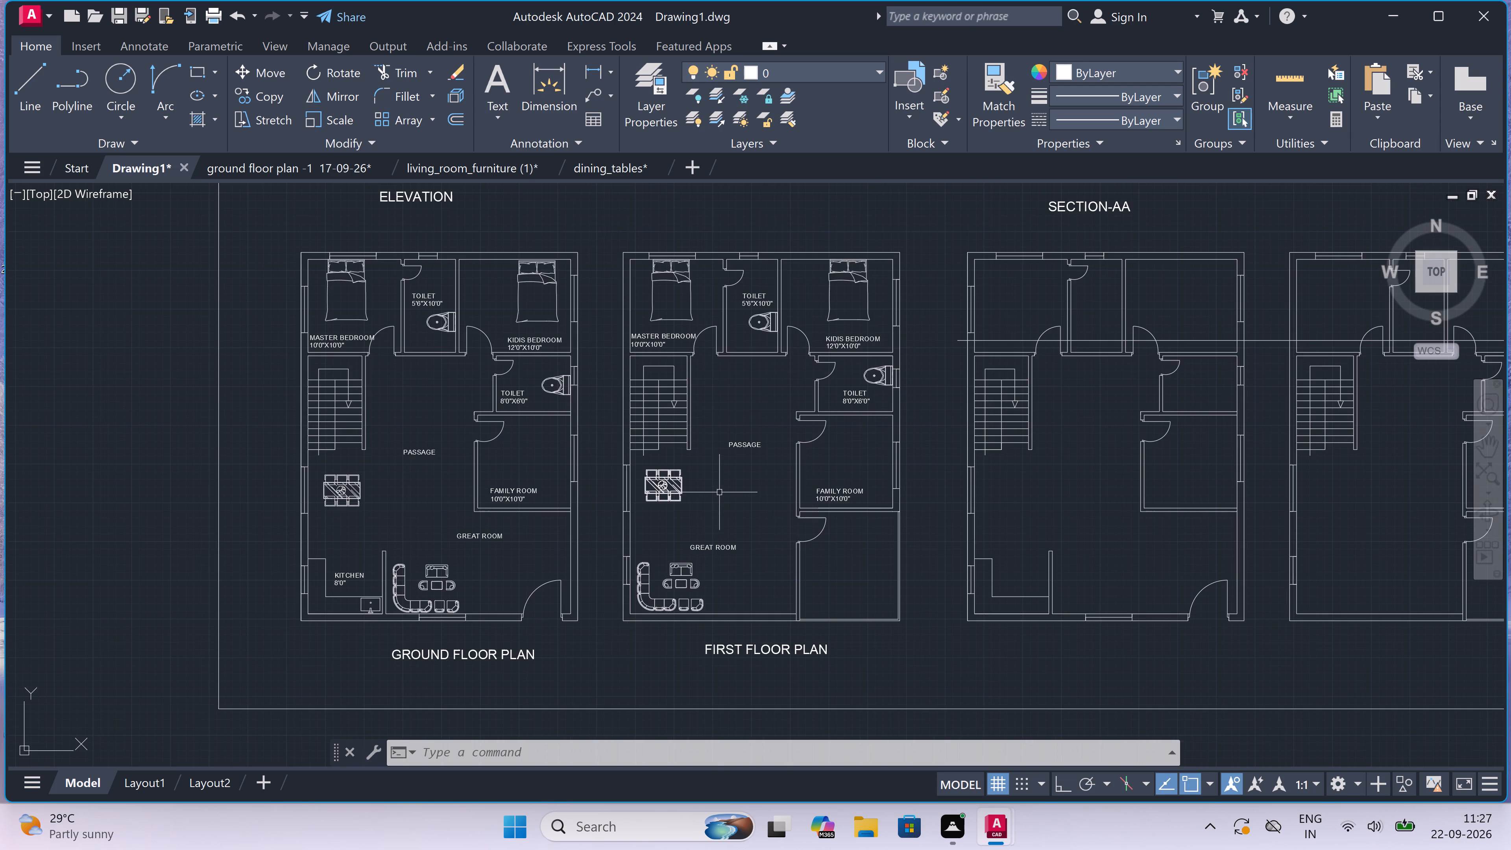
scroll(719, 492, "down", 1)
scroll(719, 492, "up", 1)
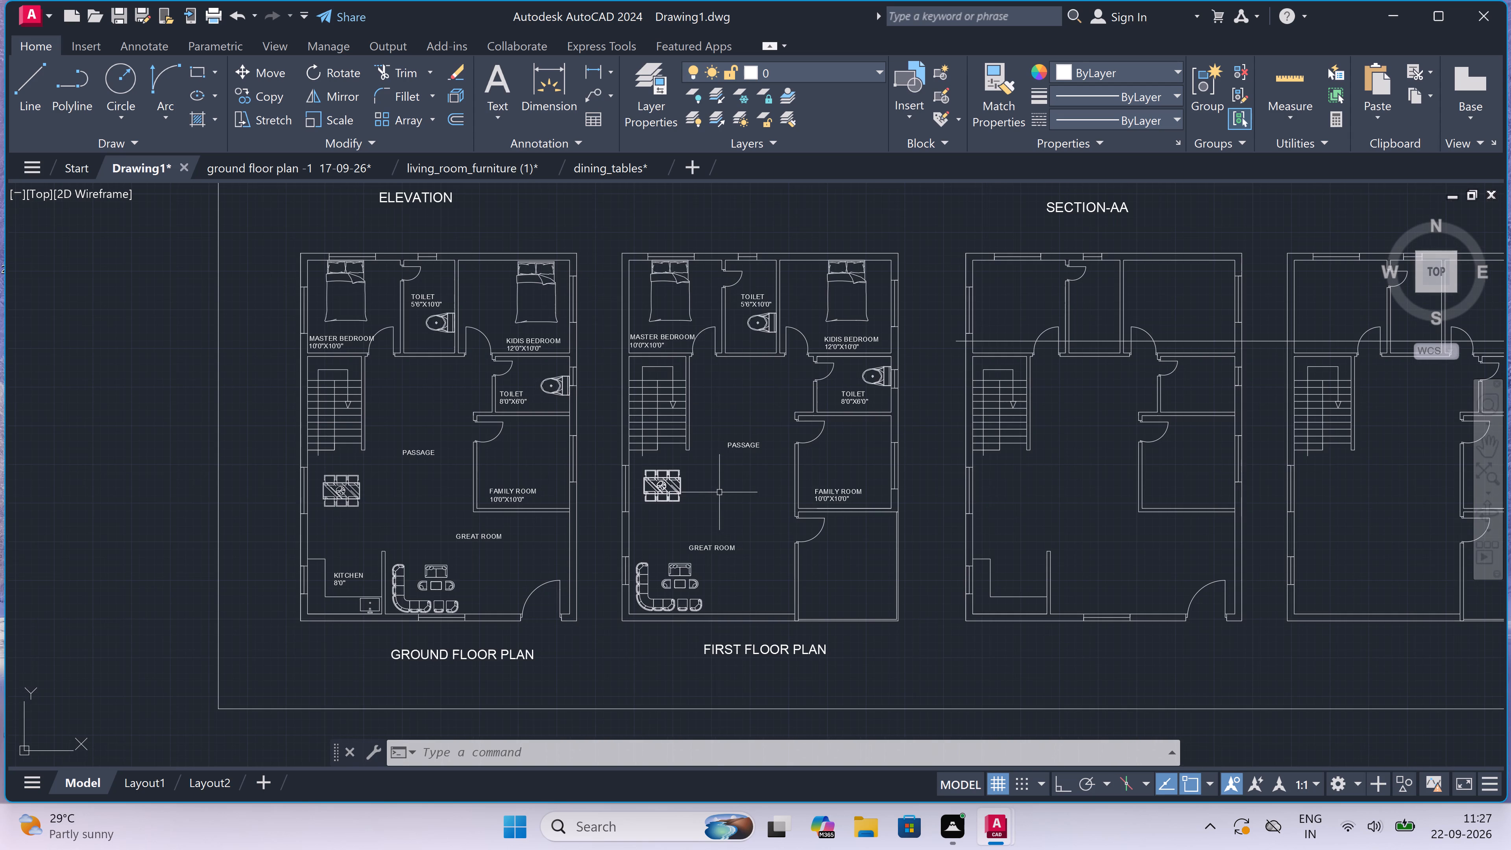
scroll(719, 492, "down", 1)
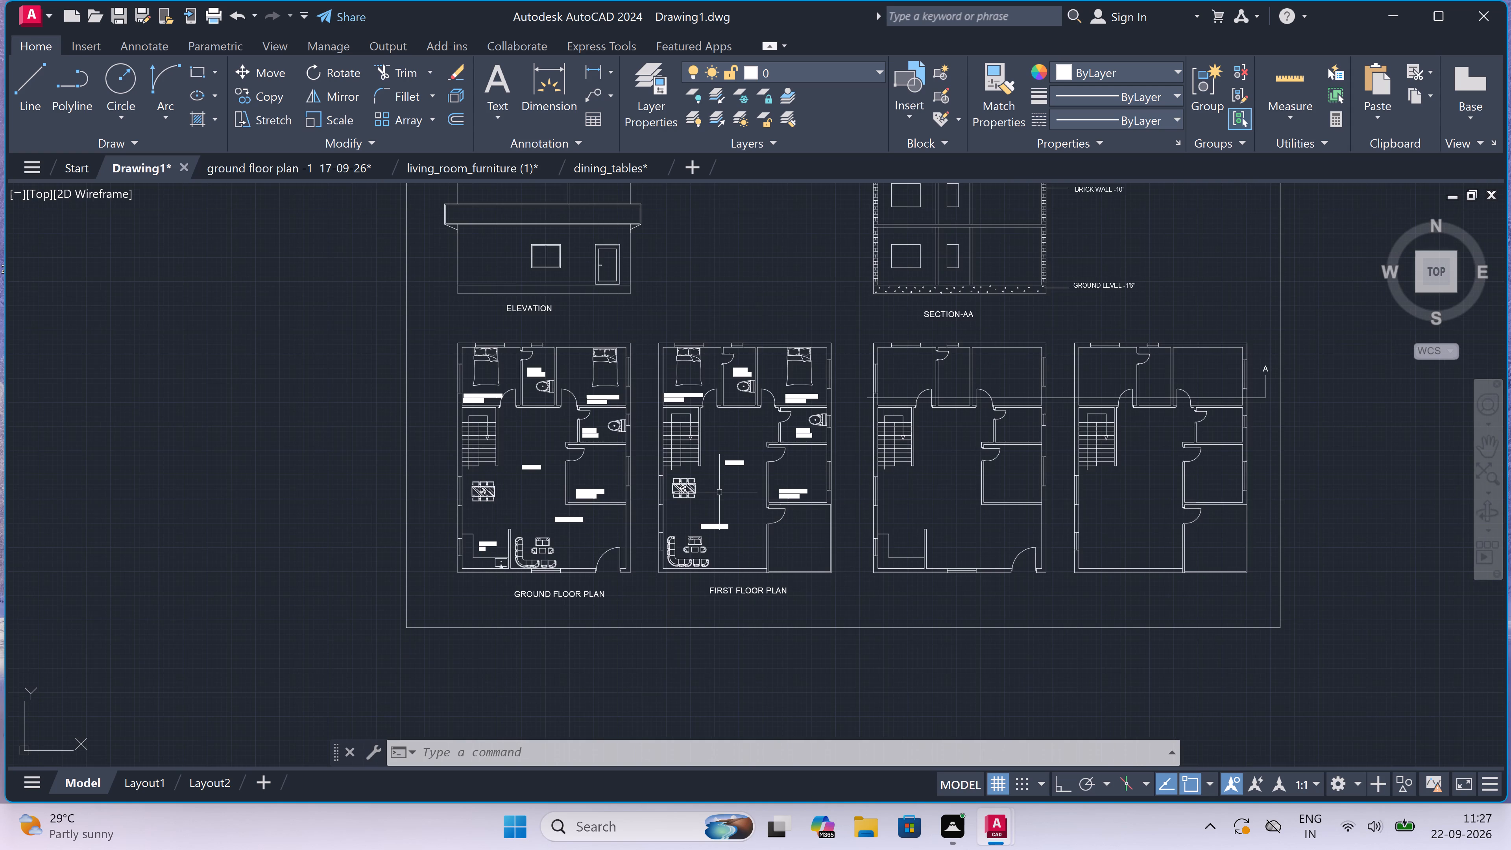
Review the whole bordered sheet, checking the elevation, Section-AA, the furnished ground and first floor plans and the two unfurnished plans.
scroll(719, 492, "down", 5)
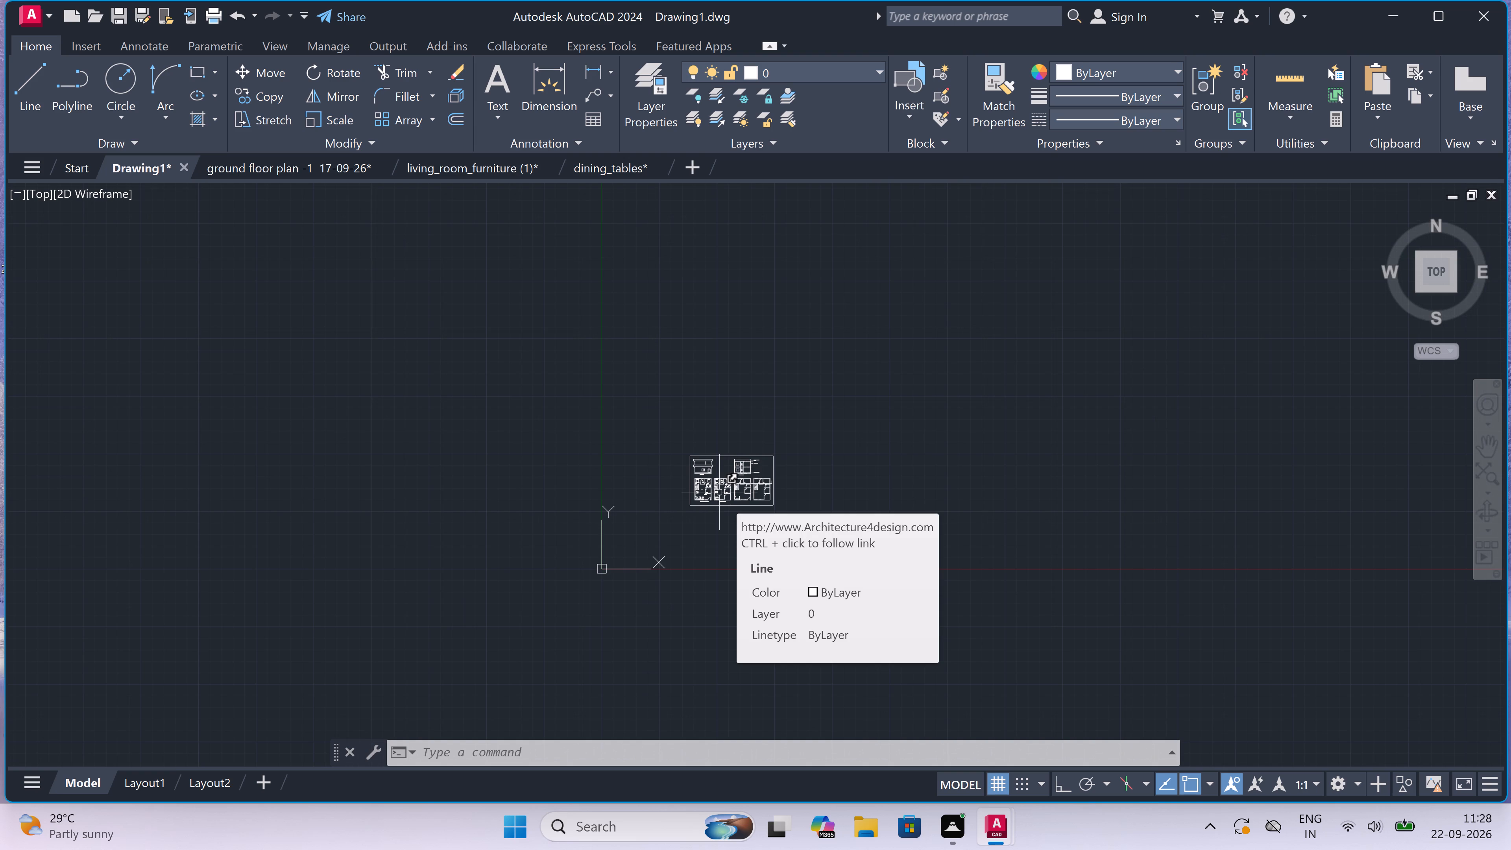
scroll(719, 492, "up", 5)
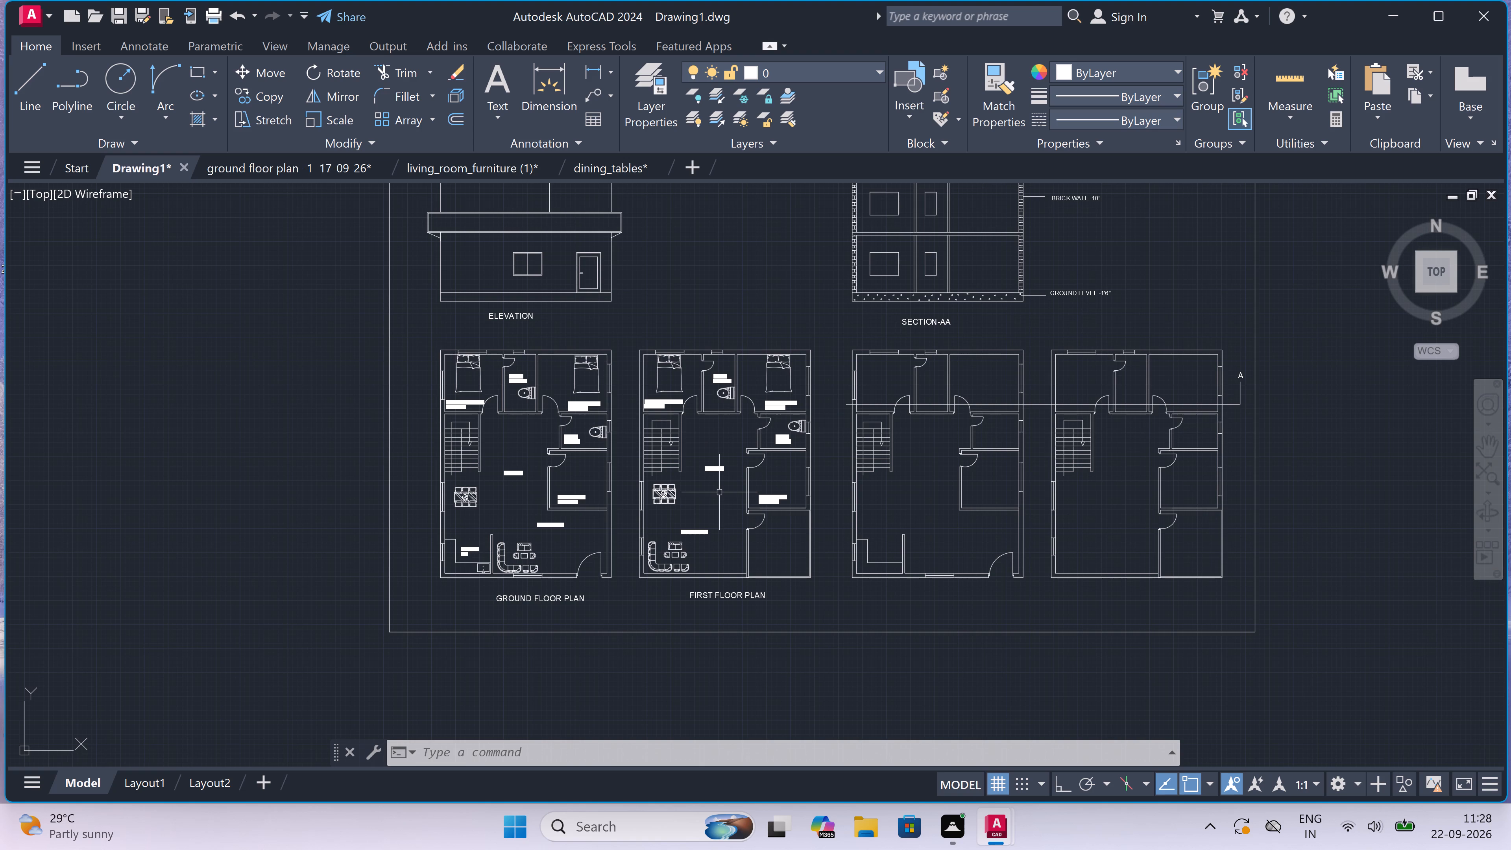
scroll(719, 492, "down", 1)
scroll(719, 492, "up", 1)
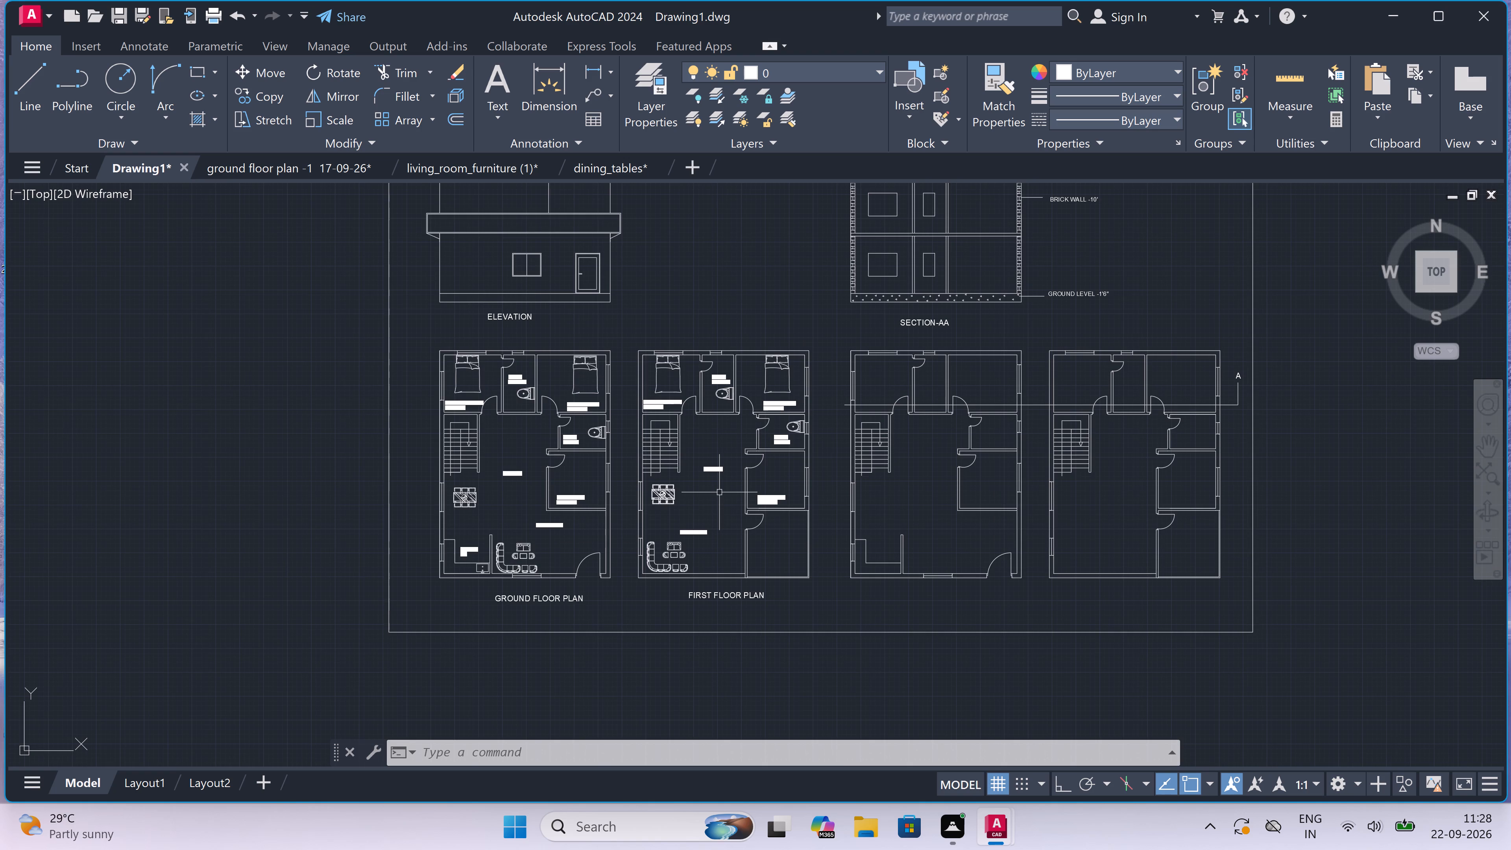
scroll(719, 492, "down", 1)
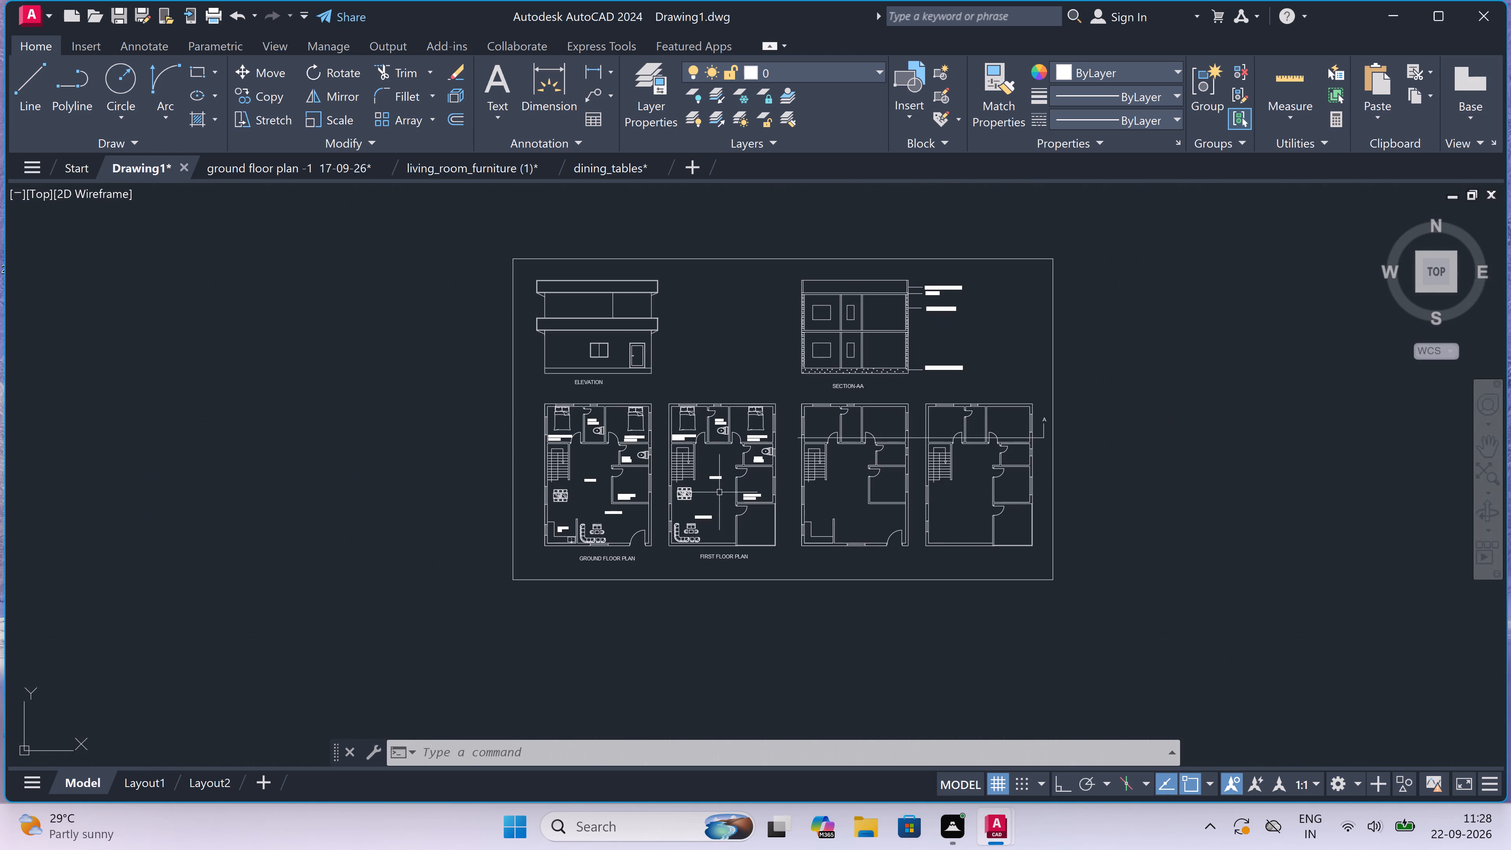
scroll(719, 492, "down", 1)
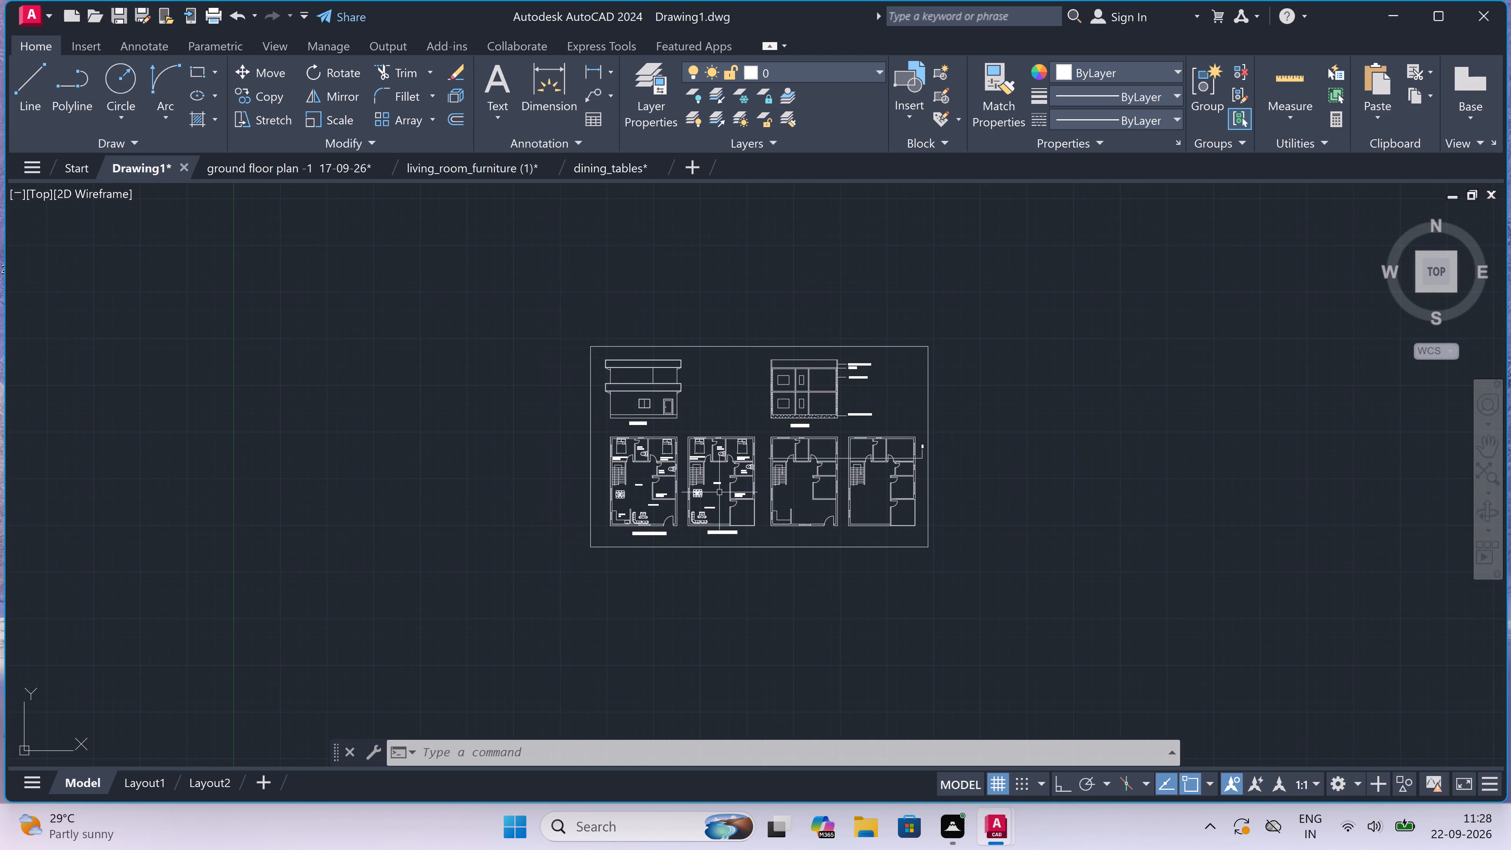
scroll(719, 492, "up", 1)
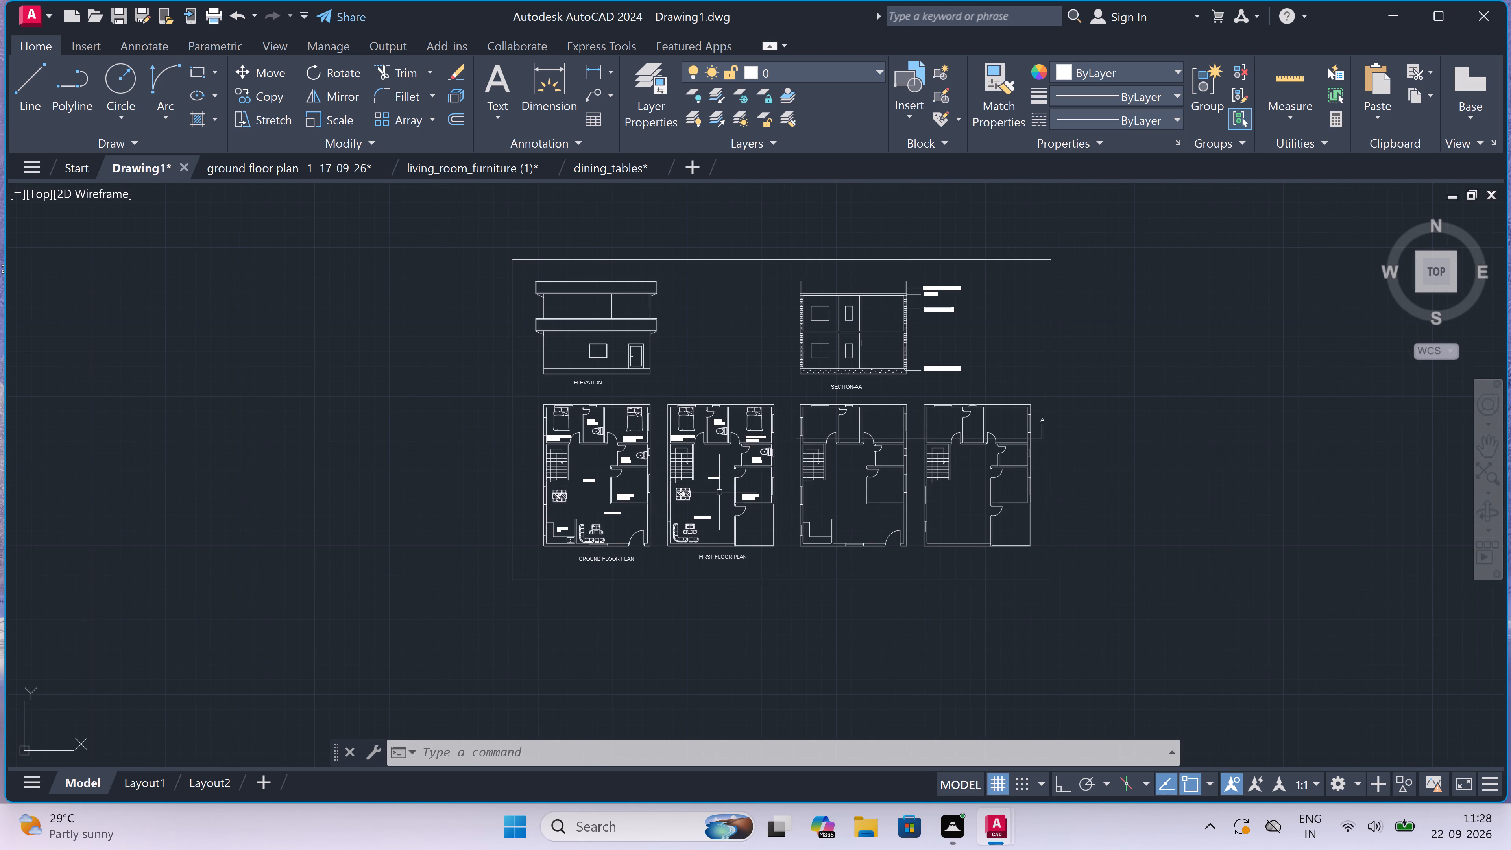
scroll(719, 492, "down", 1)
scroll(719, 492, "up", 1)
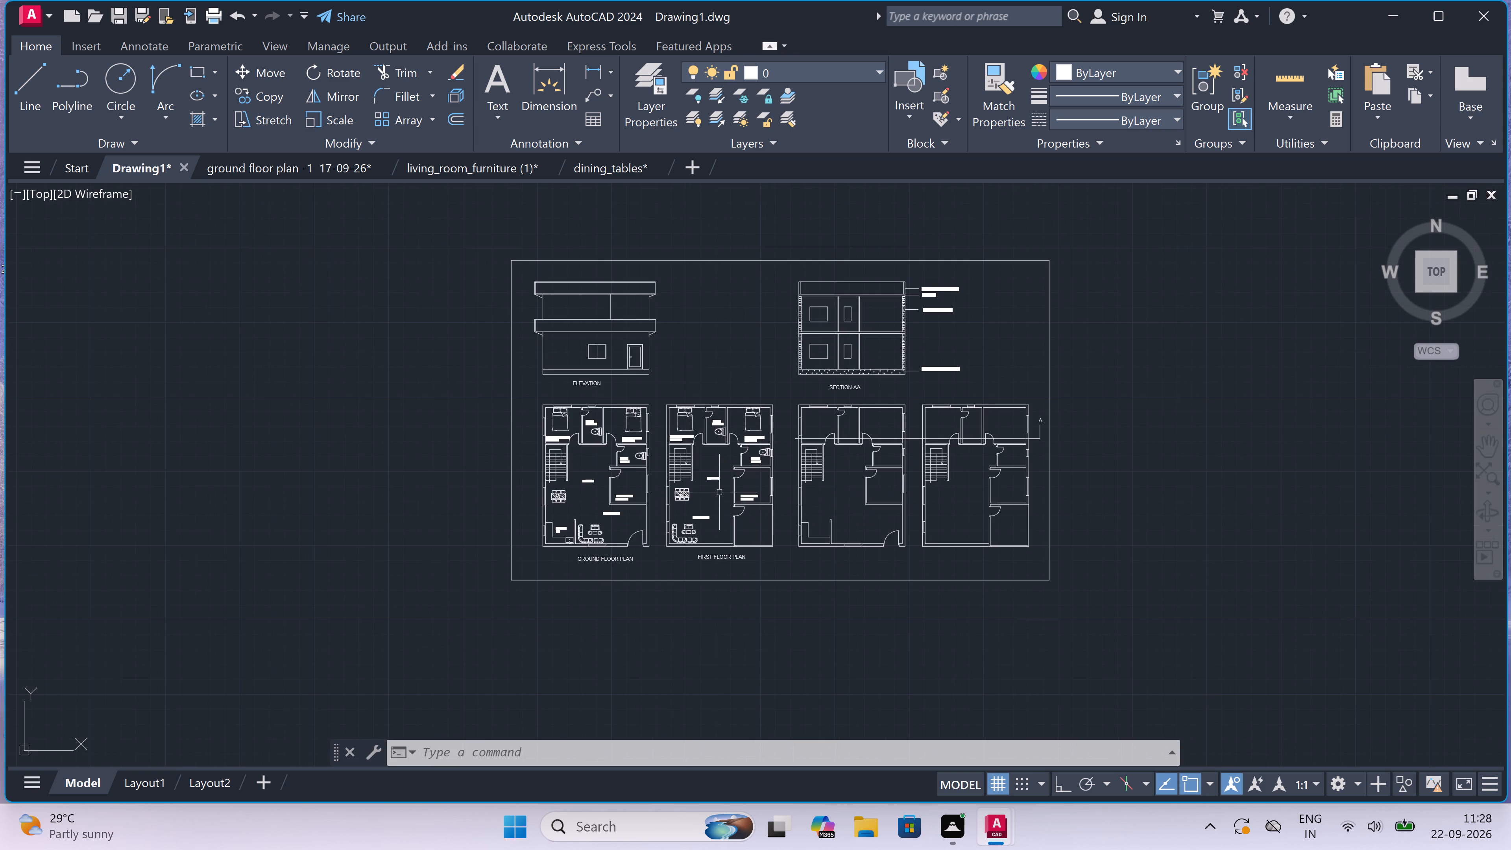
scroll(719, 492, "down", 1)
scroll(719, 492, "up", 1)
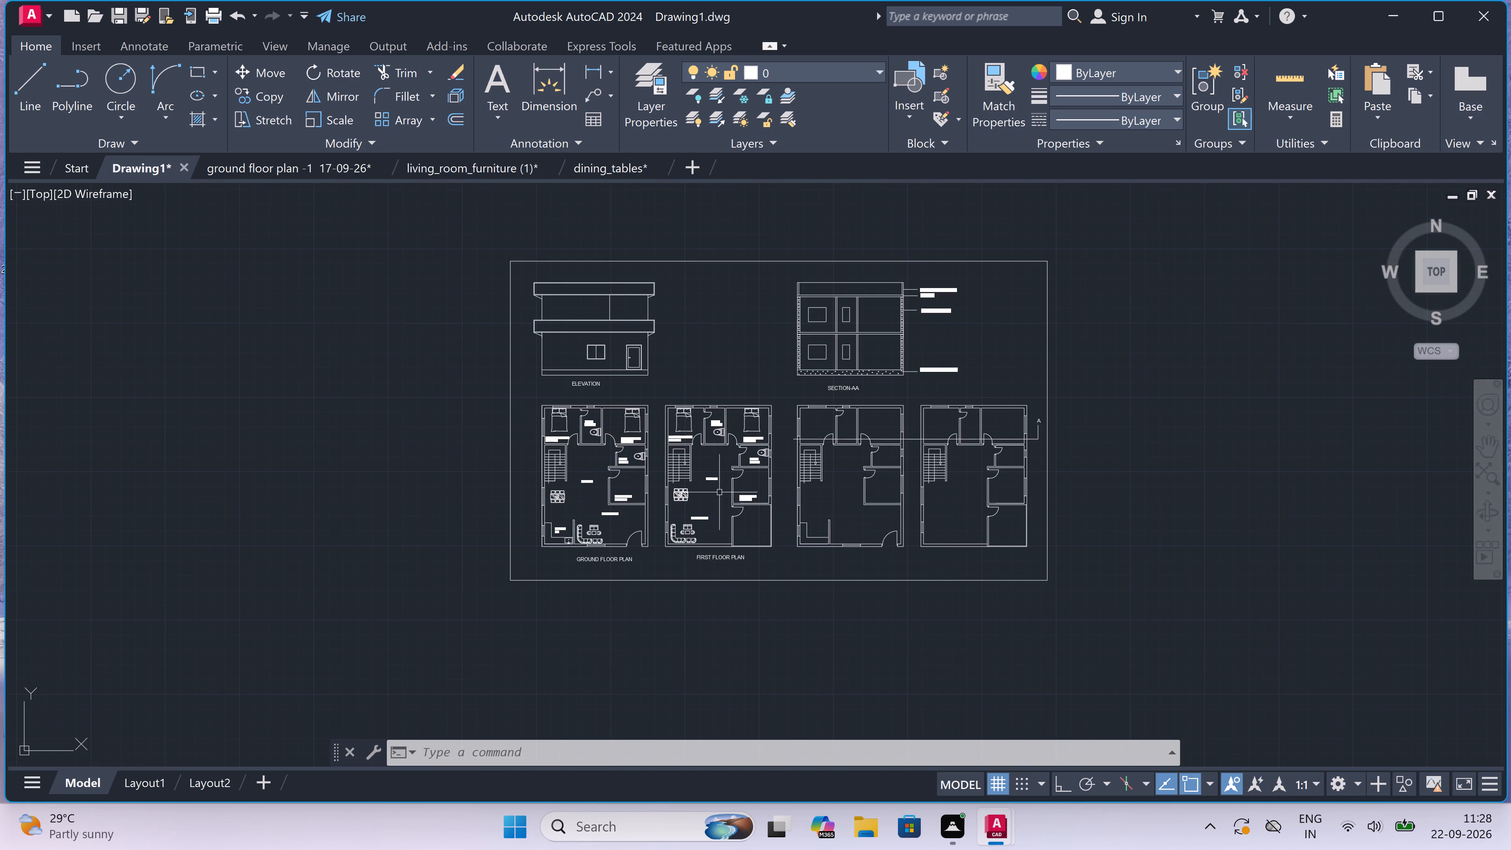
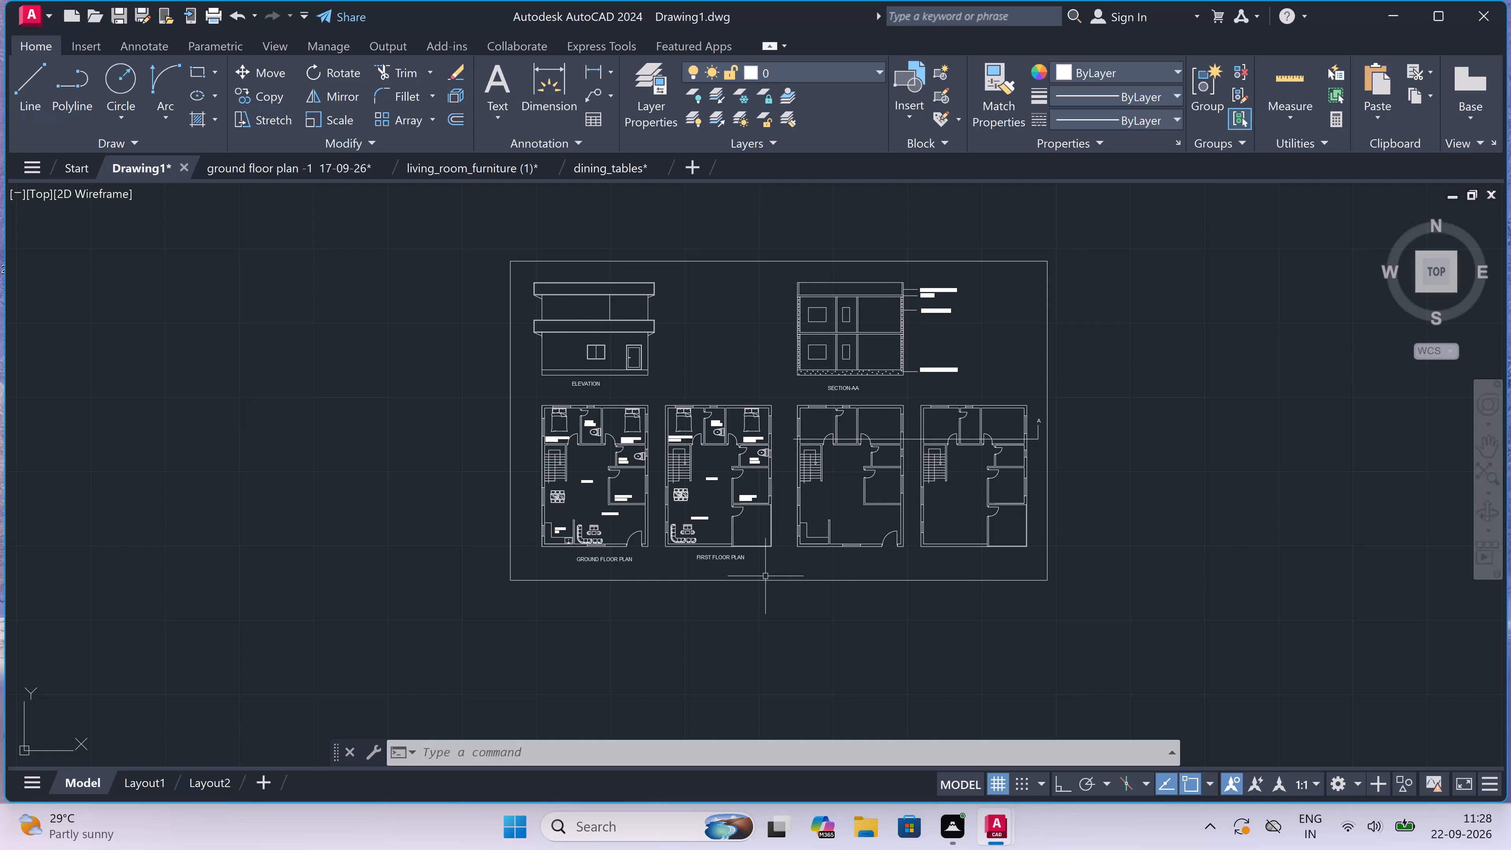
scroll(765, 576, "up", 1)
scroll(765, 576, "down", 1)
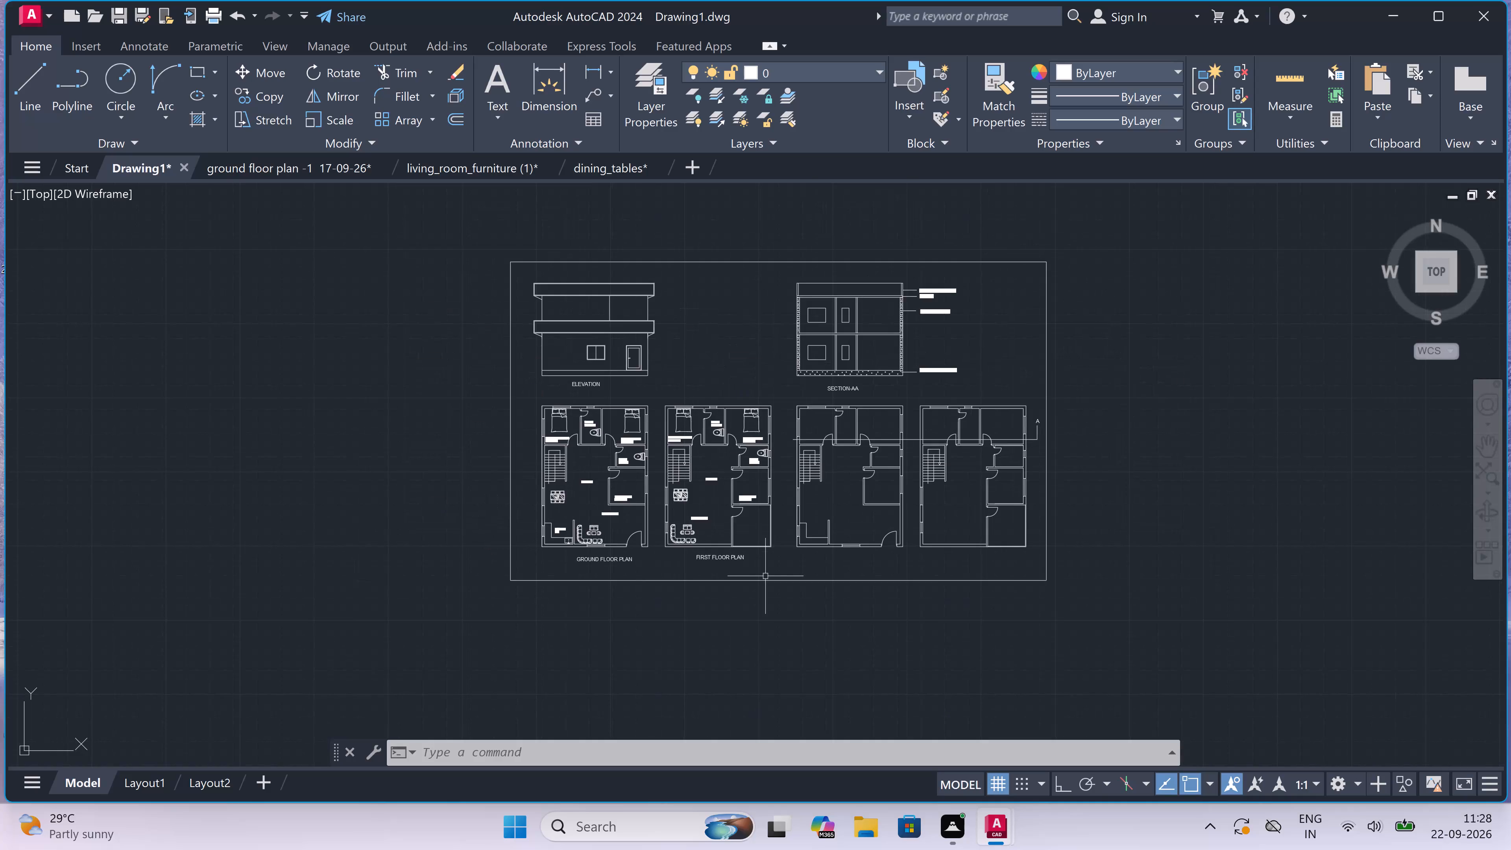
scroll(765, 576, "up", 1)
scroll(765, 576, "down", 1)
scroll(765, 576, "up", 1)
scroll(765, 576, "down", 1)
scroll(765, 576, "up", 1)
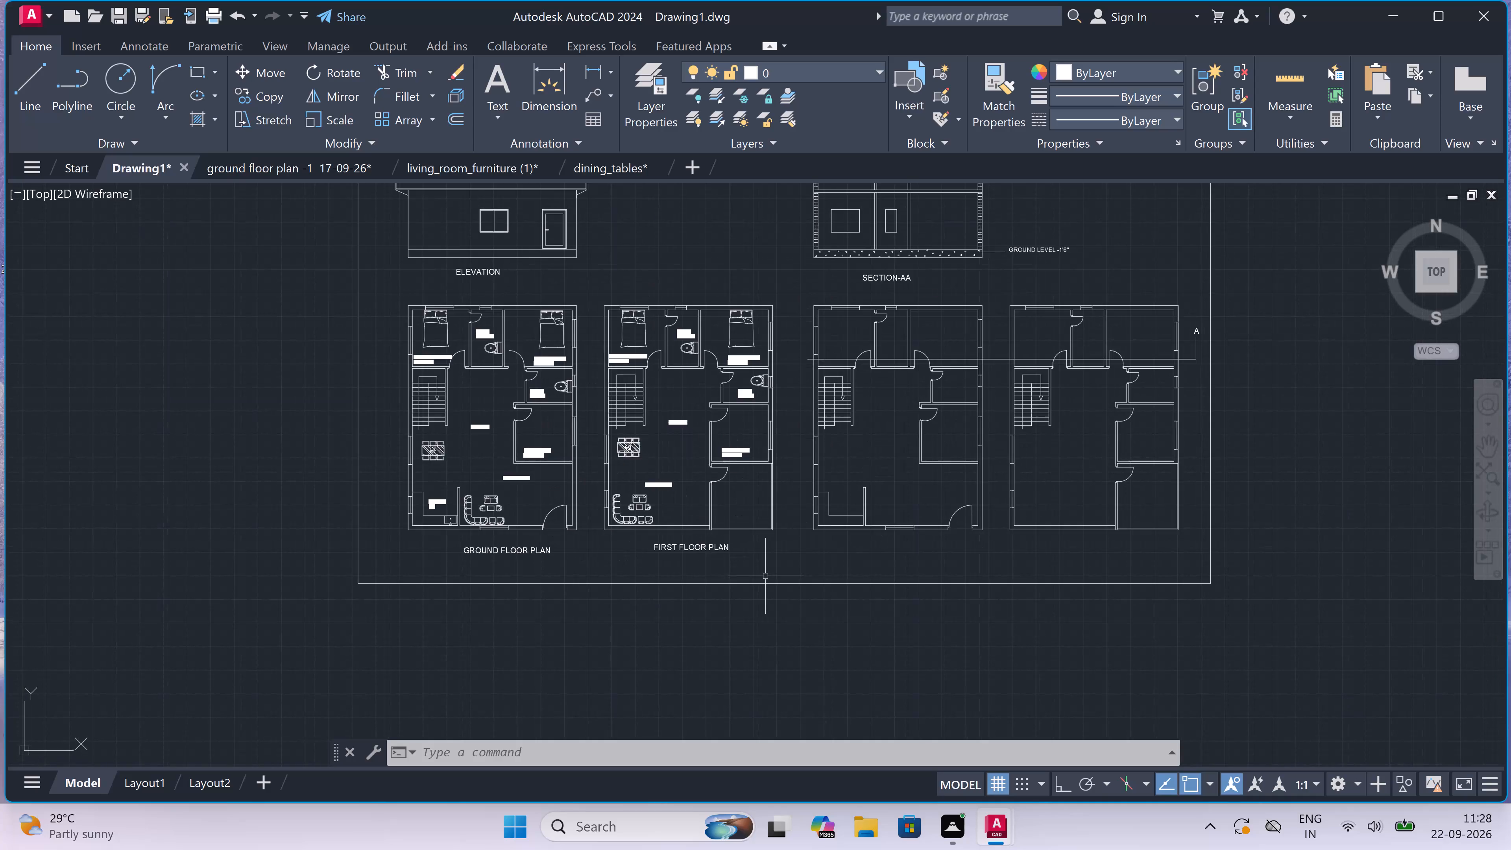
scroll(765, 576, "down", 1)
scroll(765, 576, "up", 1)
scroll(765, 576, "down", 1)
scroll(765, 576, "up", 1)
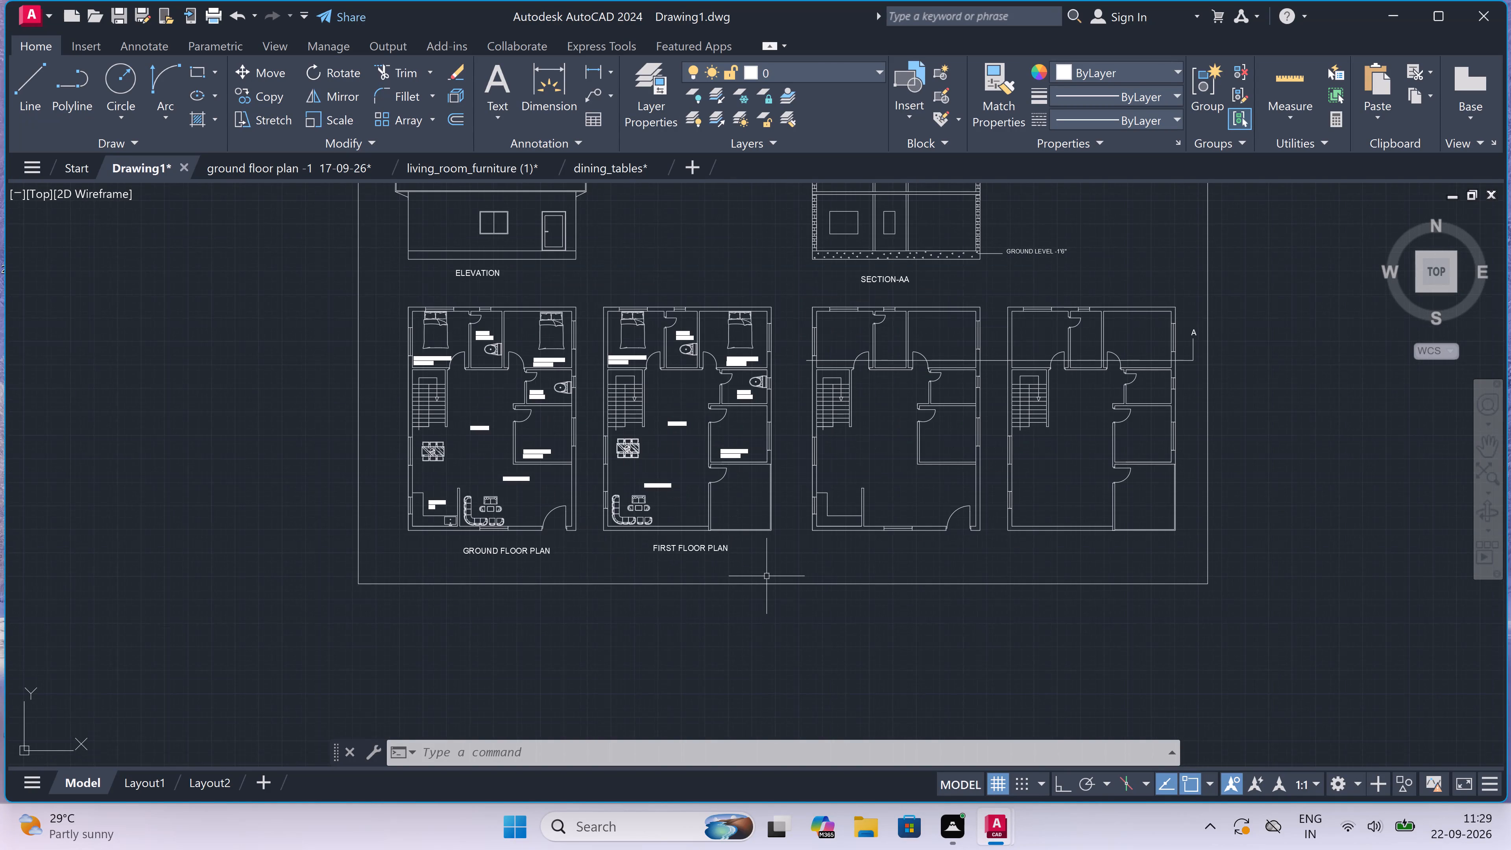
Start a multiline text label reading SUNROOM in the unlabelled room below the first floor plan's family room.
scroll(767, 575, "up", 1)
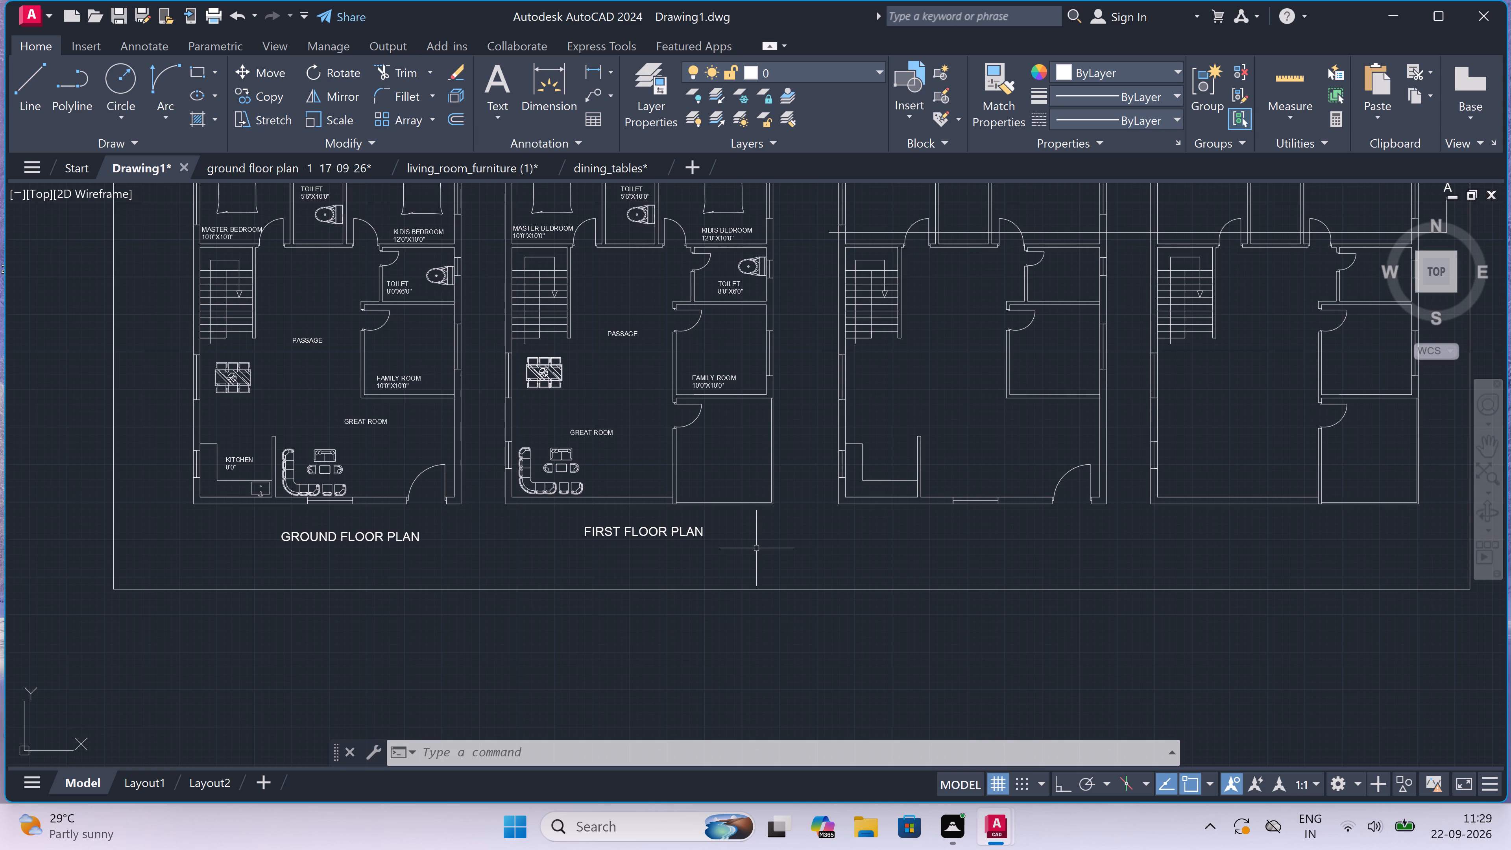
scroll(703, 190, "up", 1)
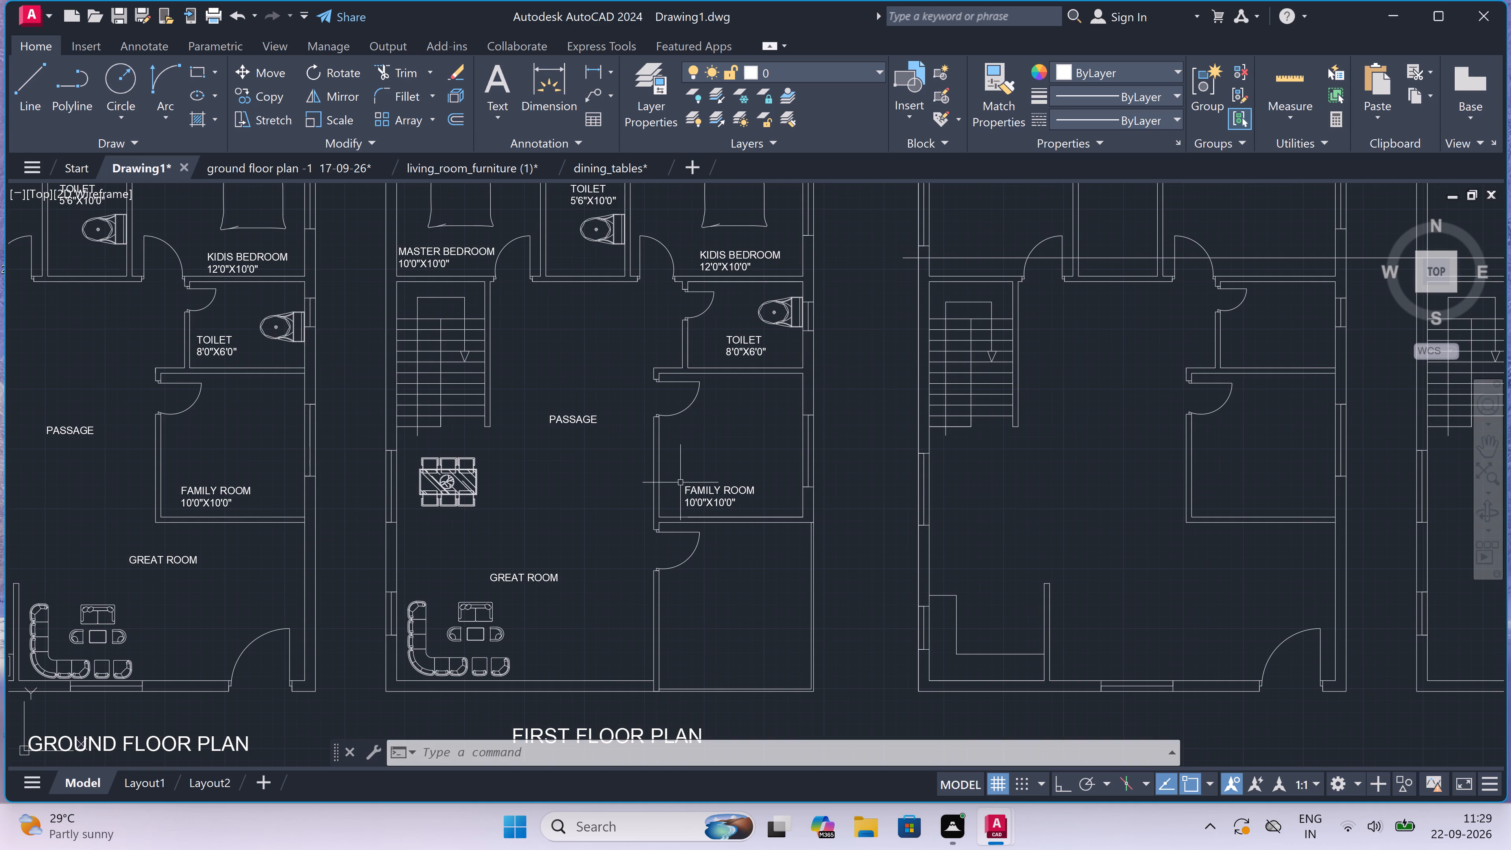
type("MT")
key("space")
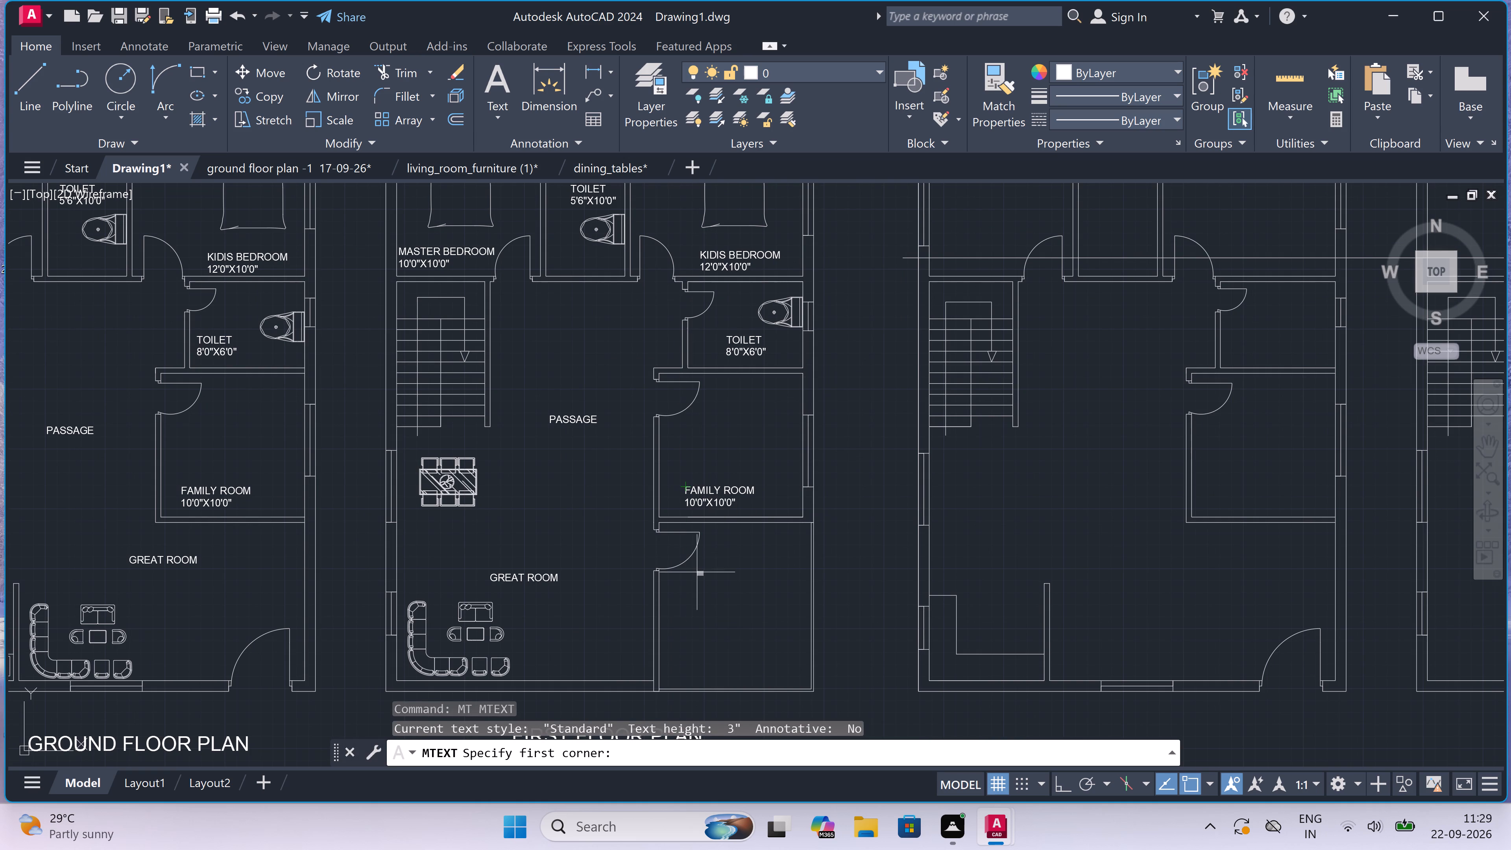
left_click_drag(686, 610, 690, 610)
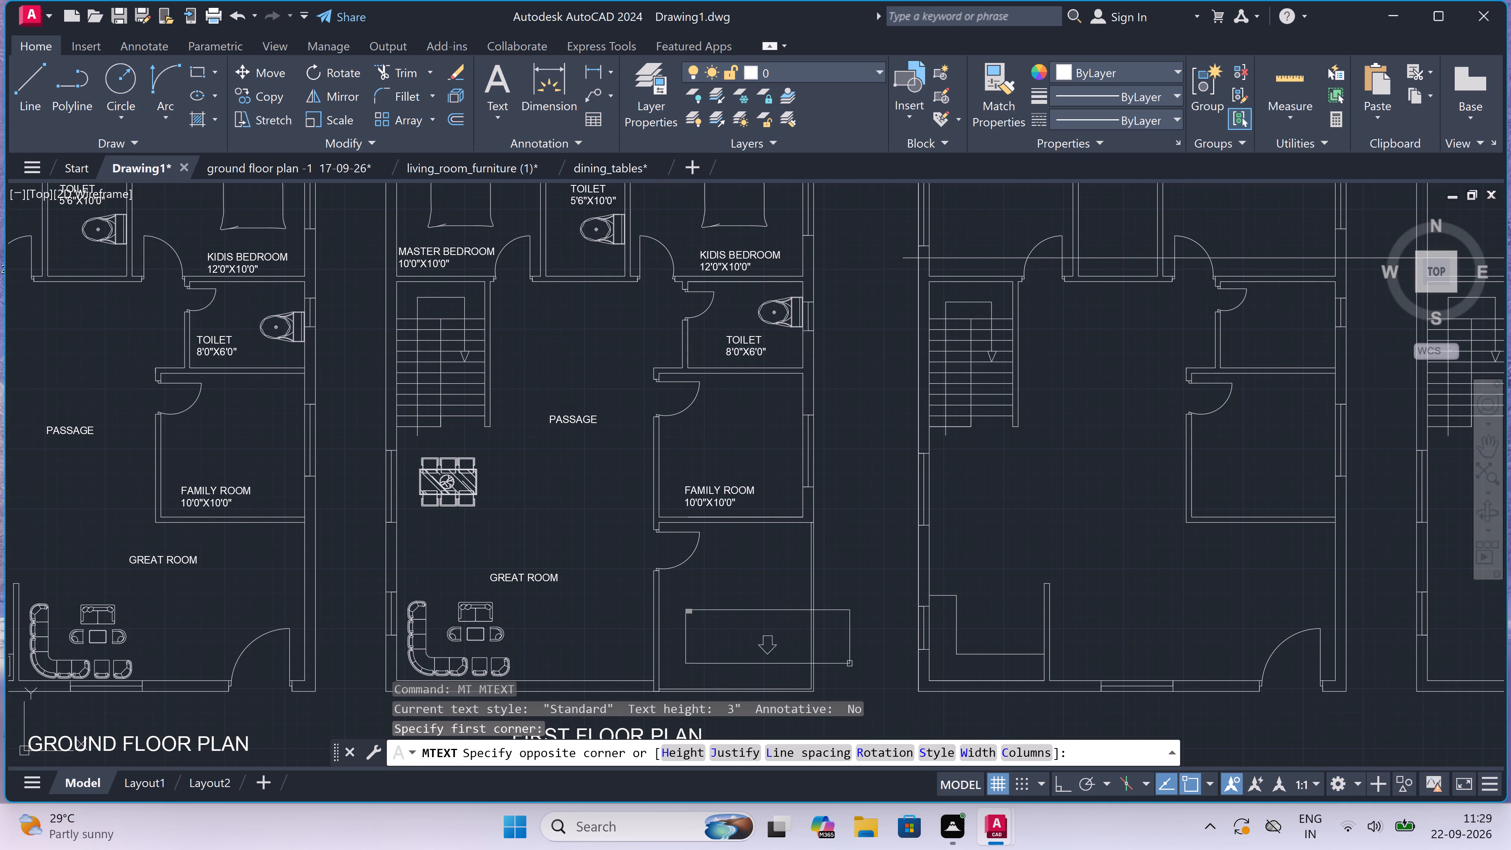
left_click(863, 654)
scroll(737, 636, "up", 1)
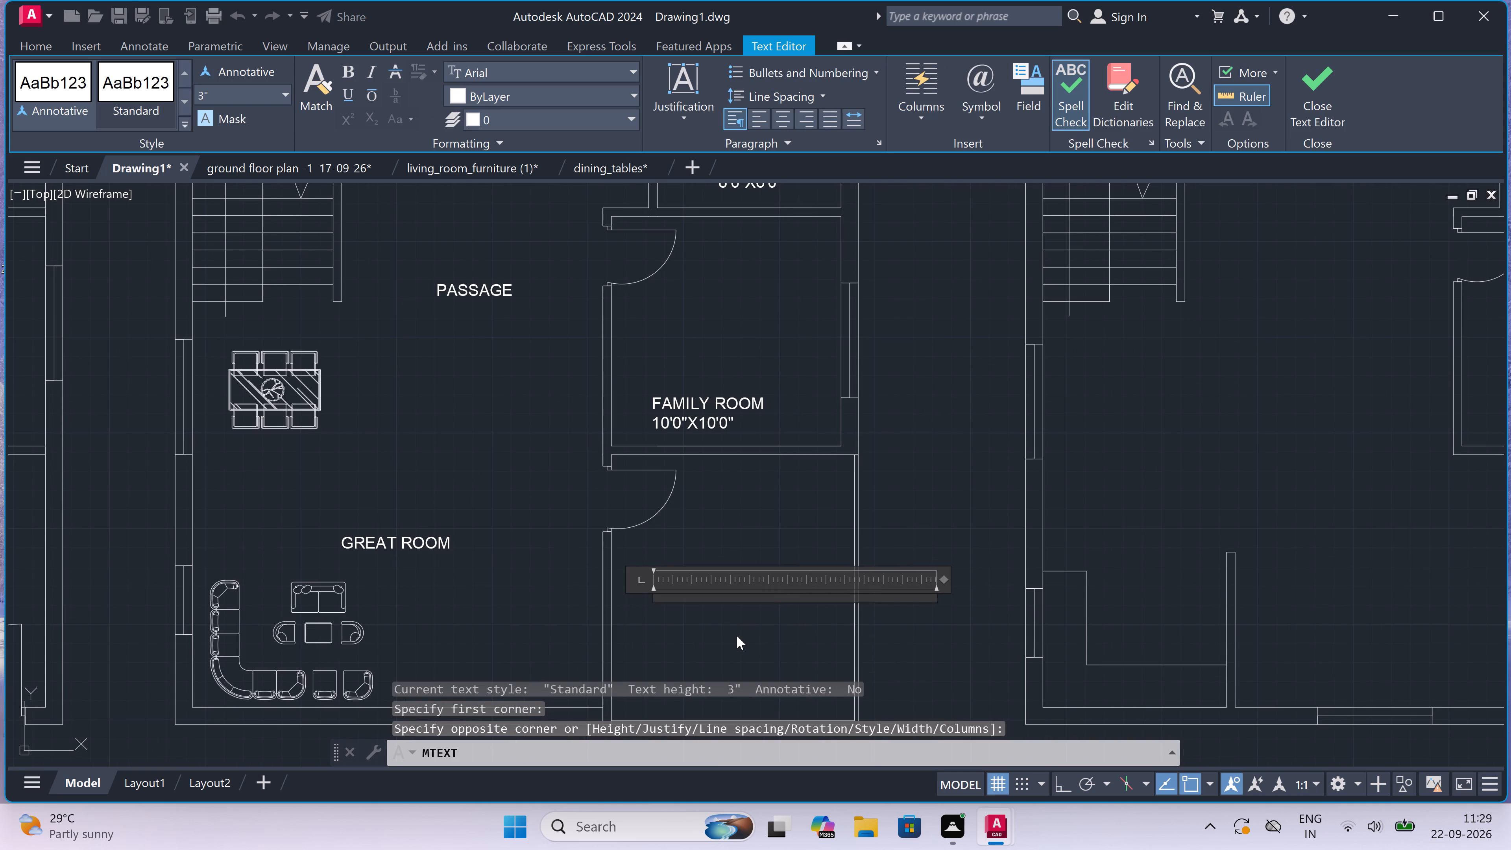
scroll(731, 634, "up", 1)
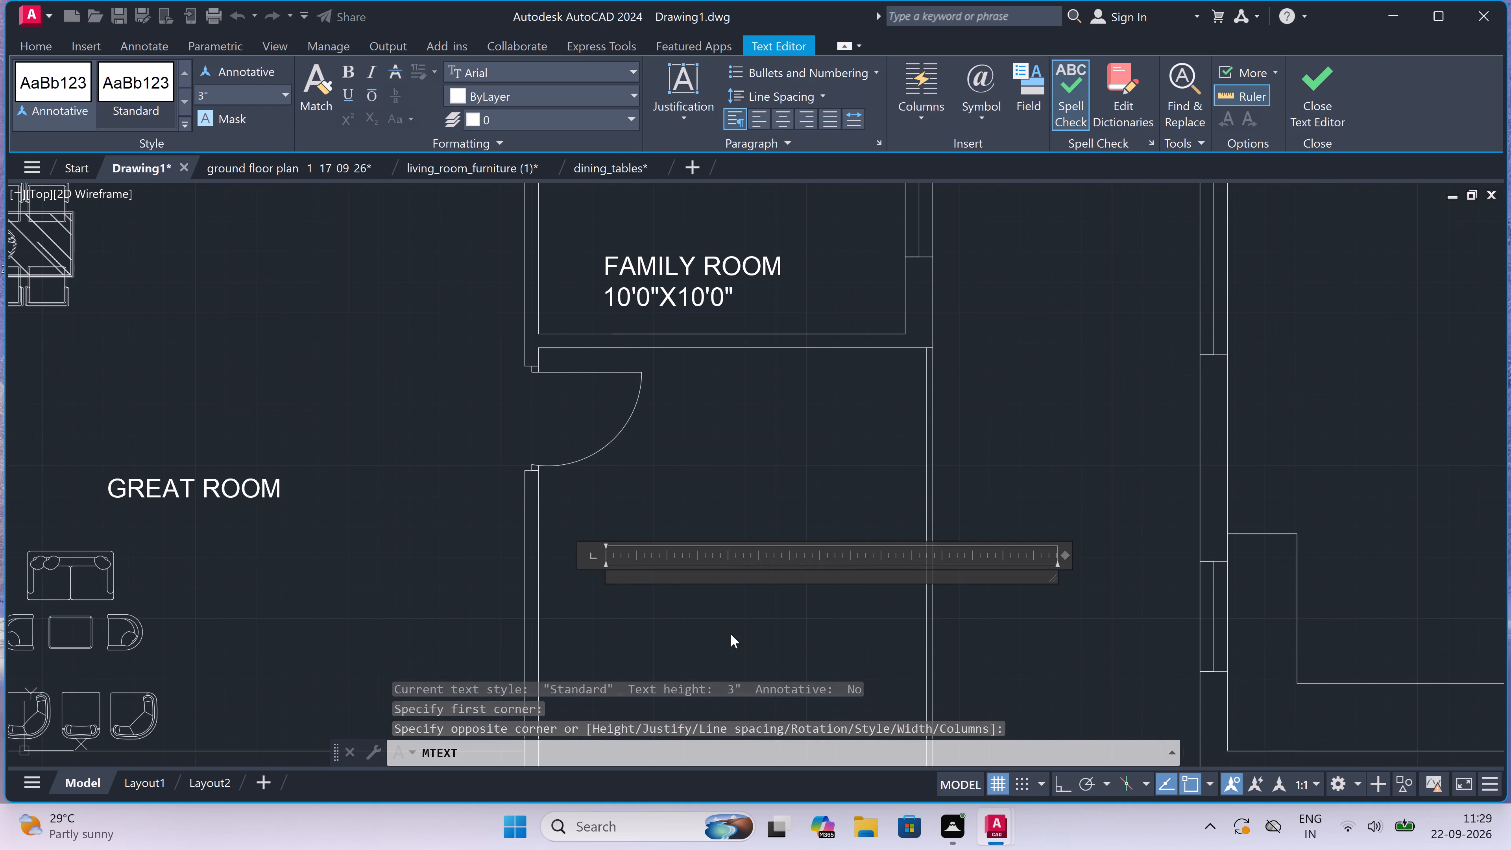
type("SU")
type("N RON")
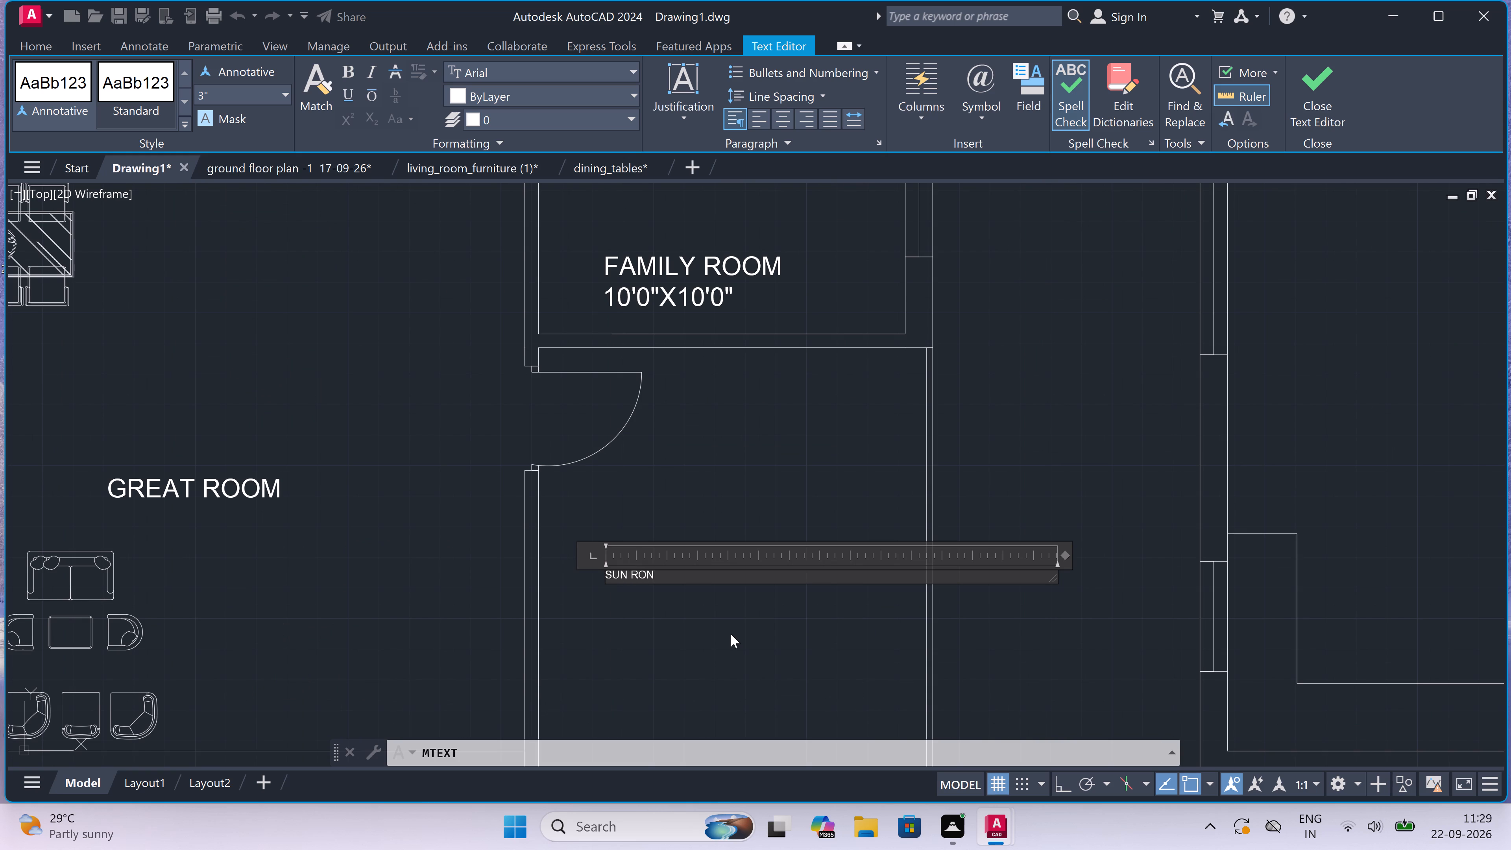
key("BackSpace")
key("BackSpace")
key("BackSpace")
key("BackSpace")
type("ROOM")
Add 10'7"X11'7" as the second line of the SUNROOM label and finish the text.
key("Return")
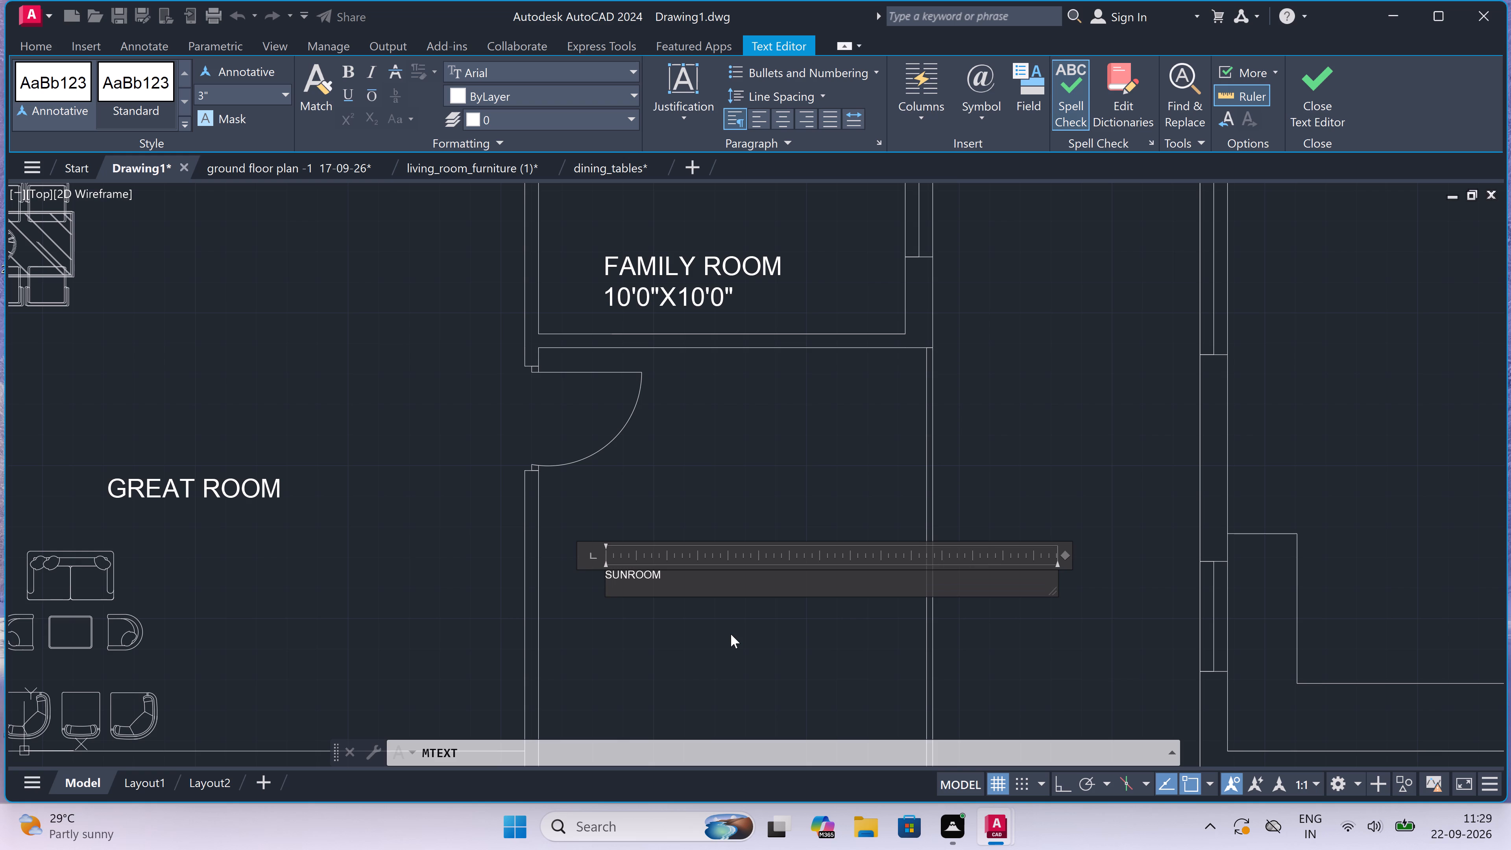
key("1")
type("0'")
key("7")
key("shift+quotedbl")
key("x")
type("11")
key("apostrophe")
key("7")
key("shift+quotedbl")
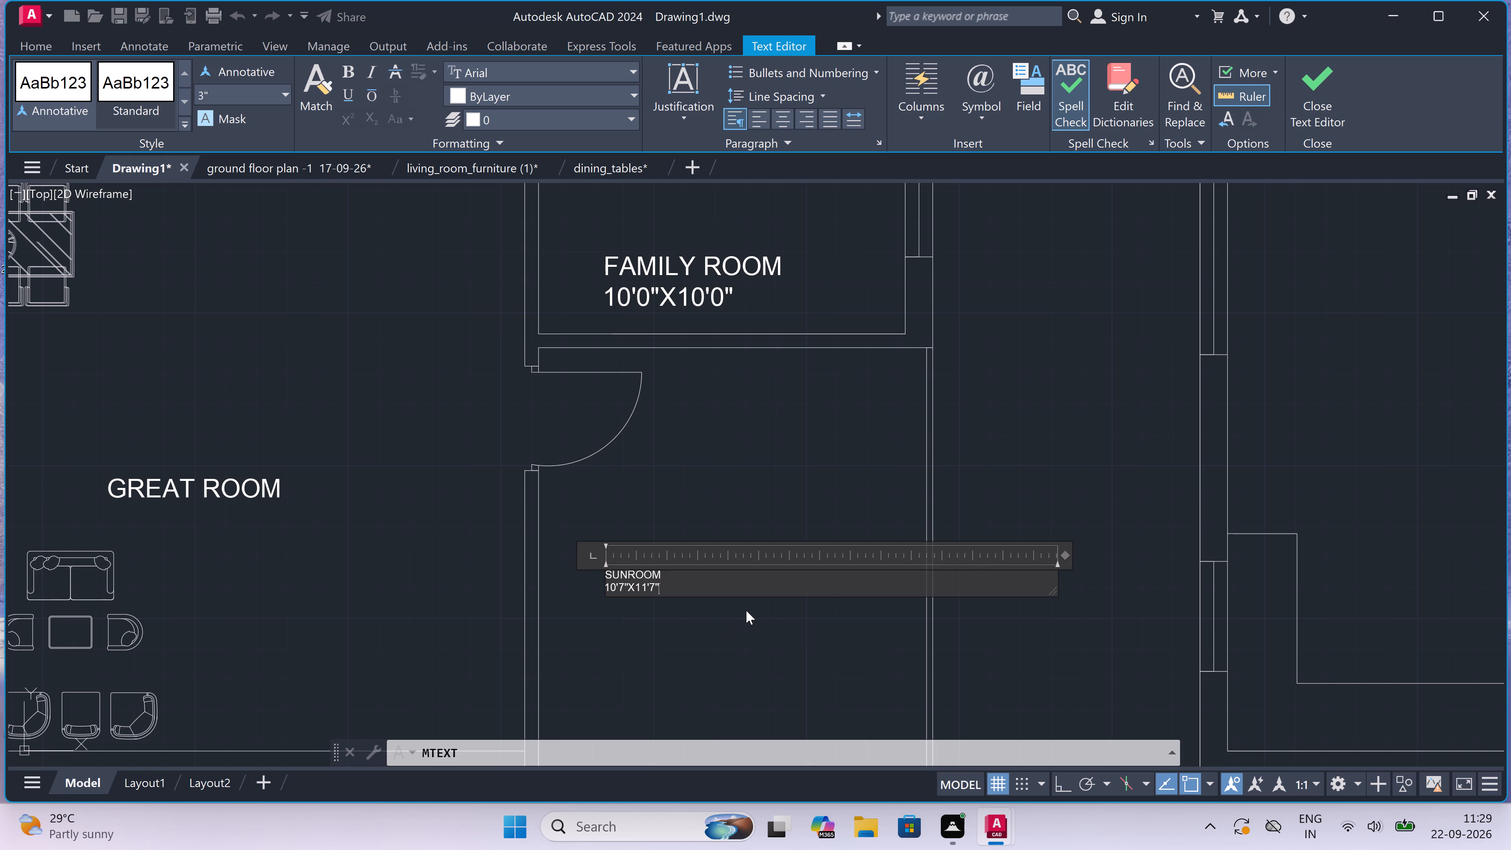
left_click(746, 612)
Set the text height of the SUNROOM label to 6".
scroll(748, 584, "down", 1)
left_click_drag(720, 552, 704, 565)
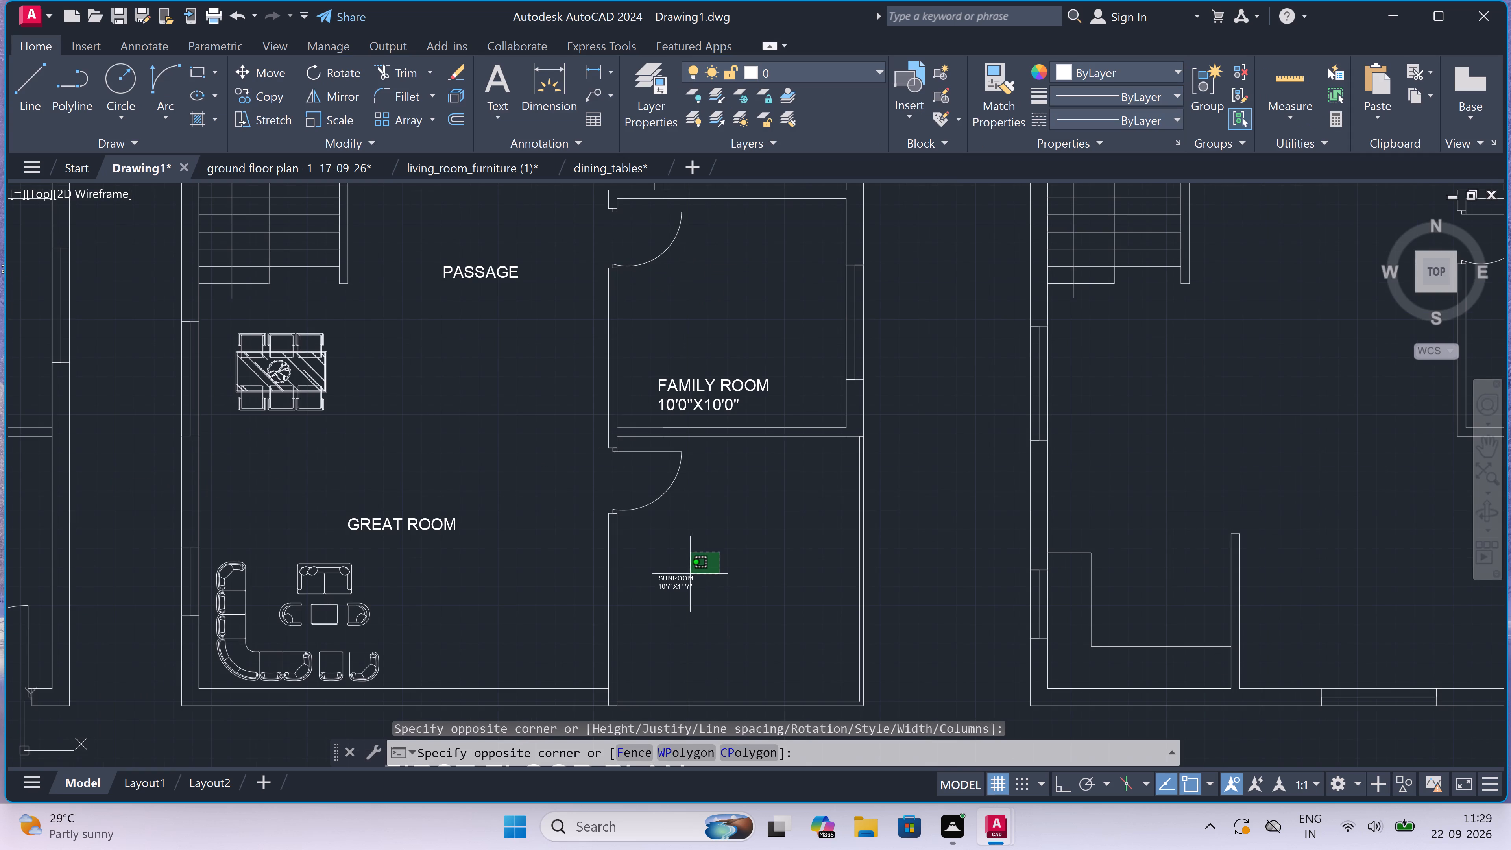
left_click(683, 588)
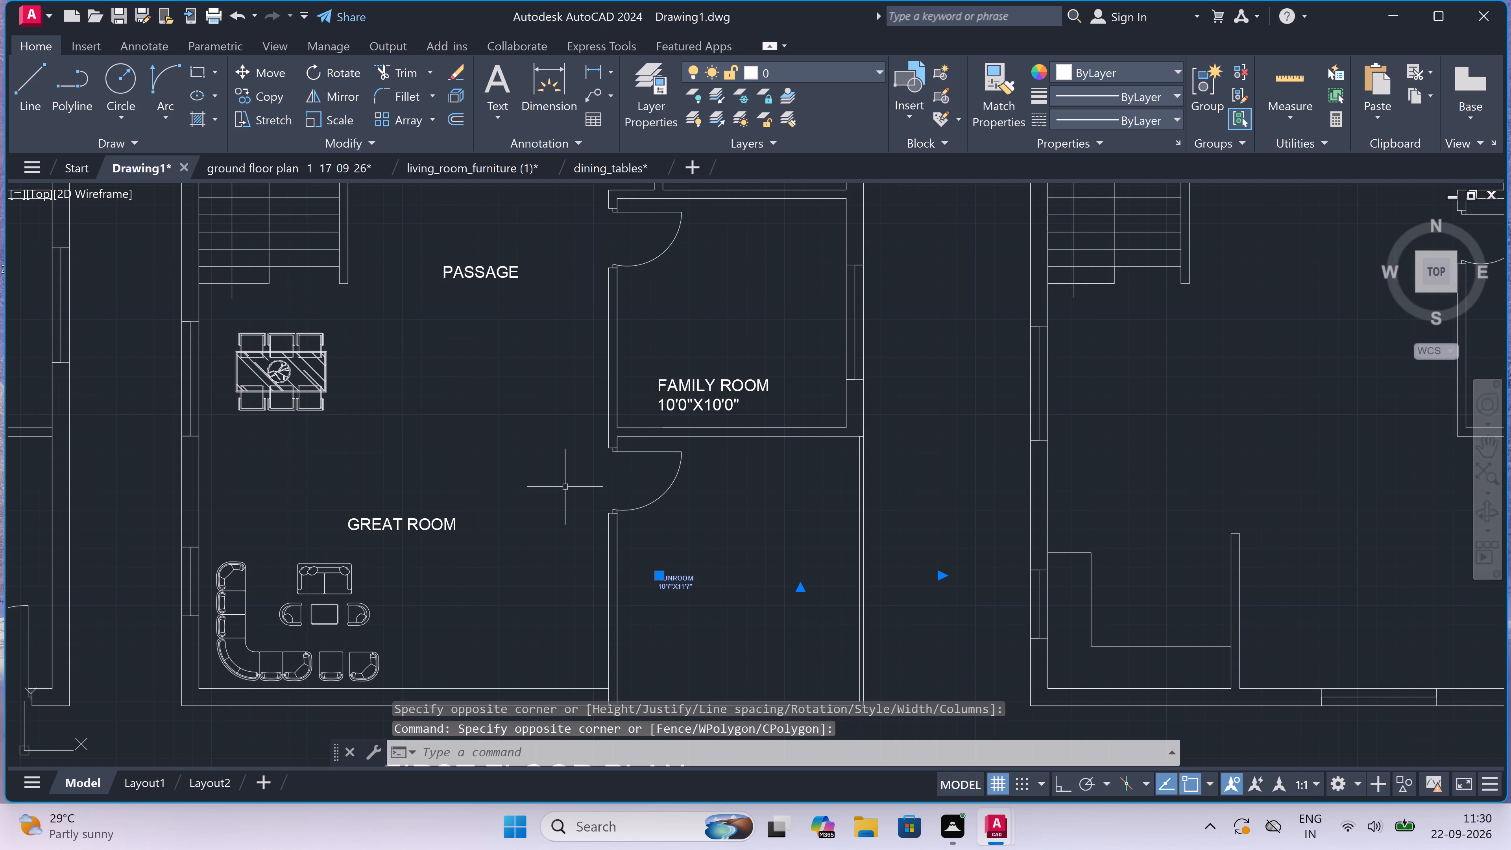
right_click(539, 458)
left_click(591, 770)
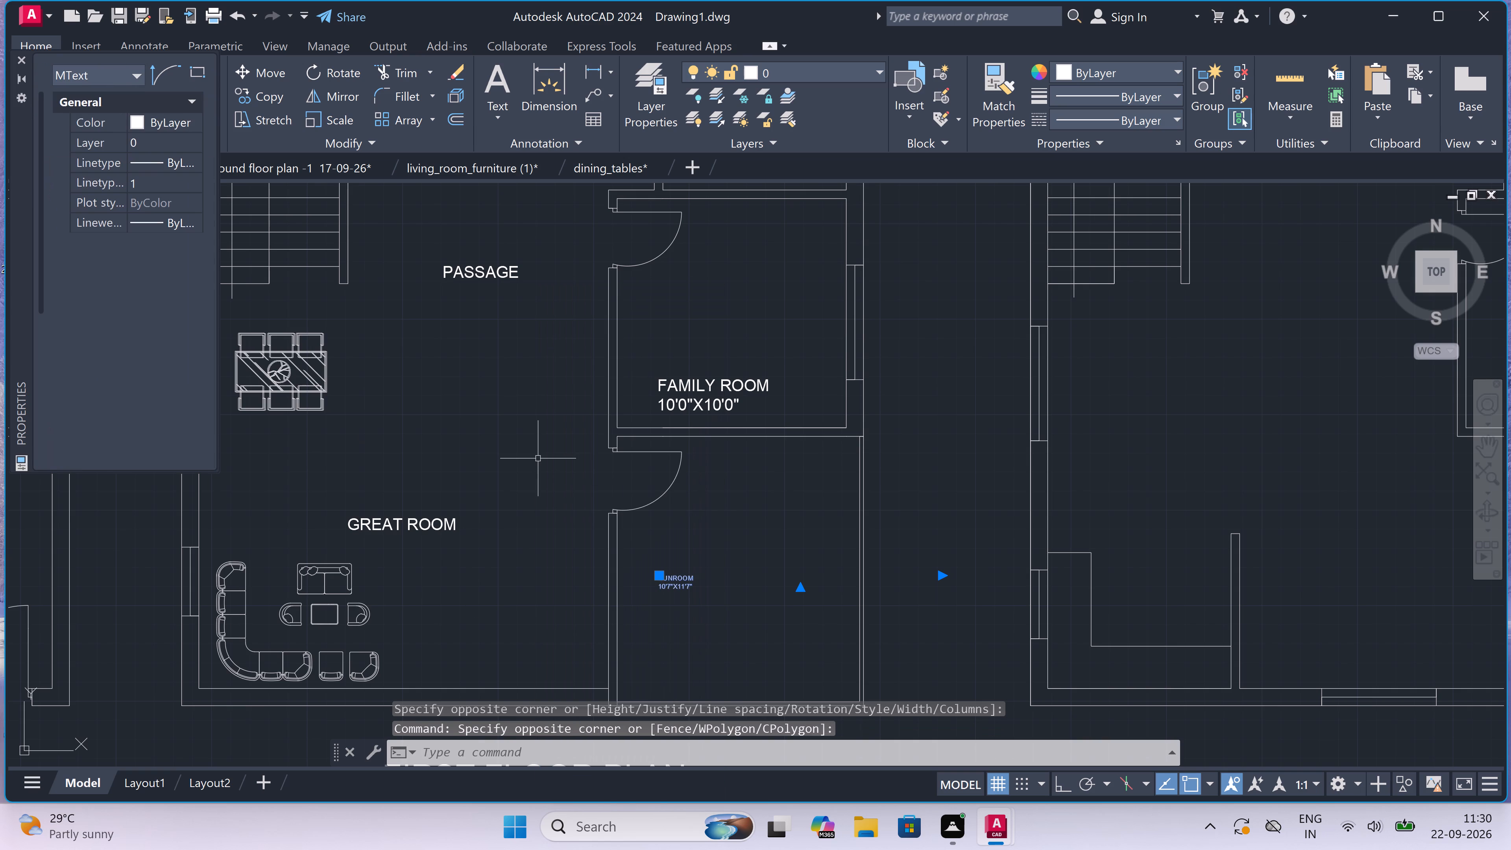
left_click(174, 456)
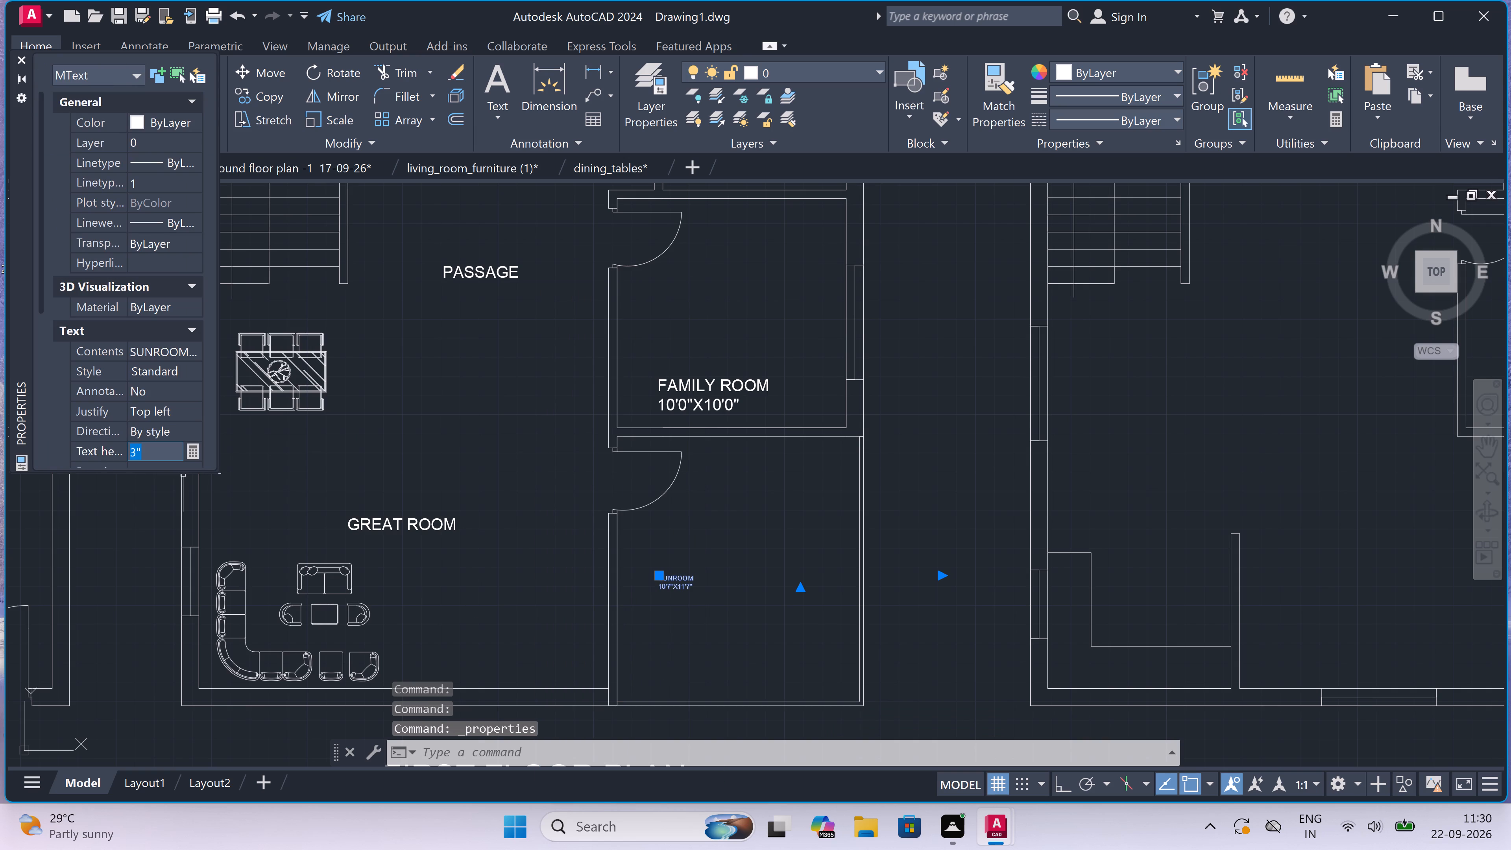
key("BackSpace")
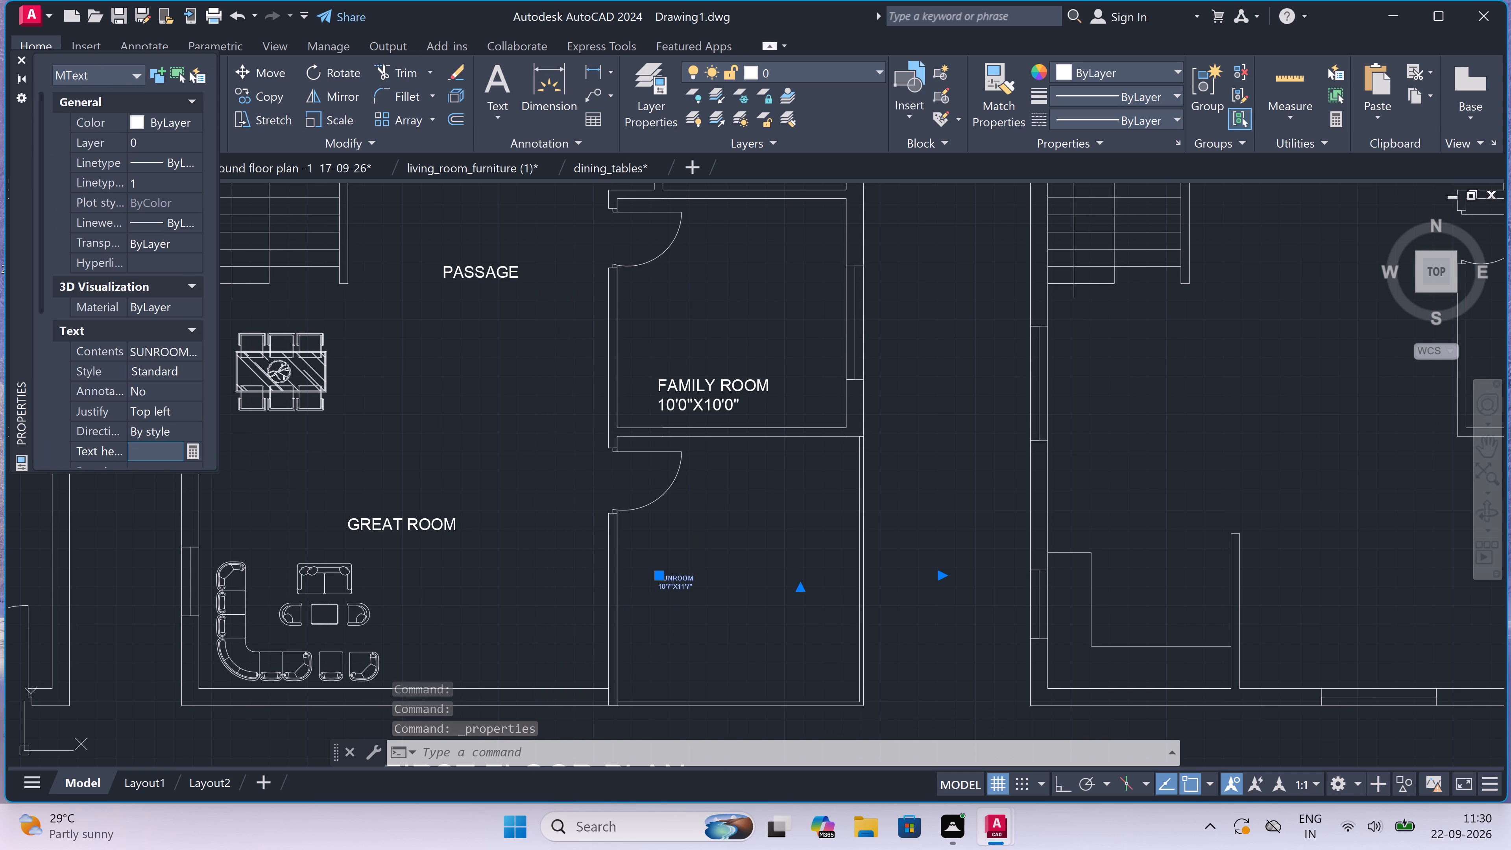
type("6\"")
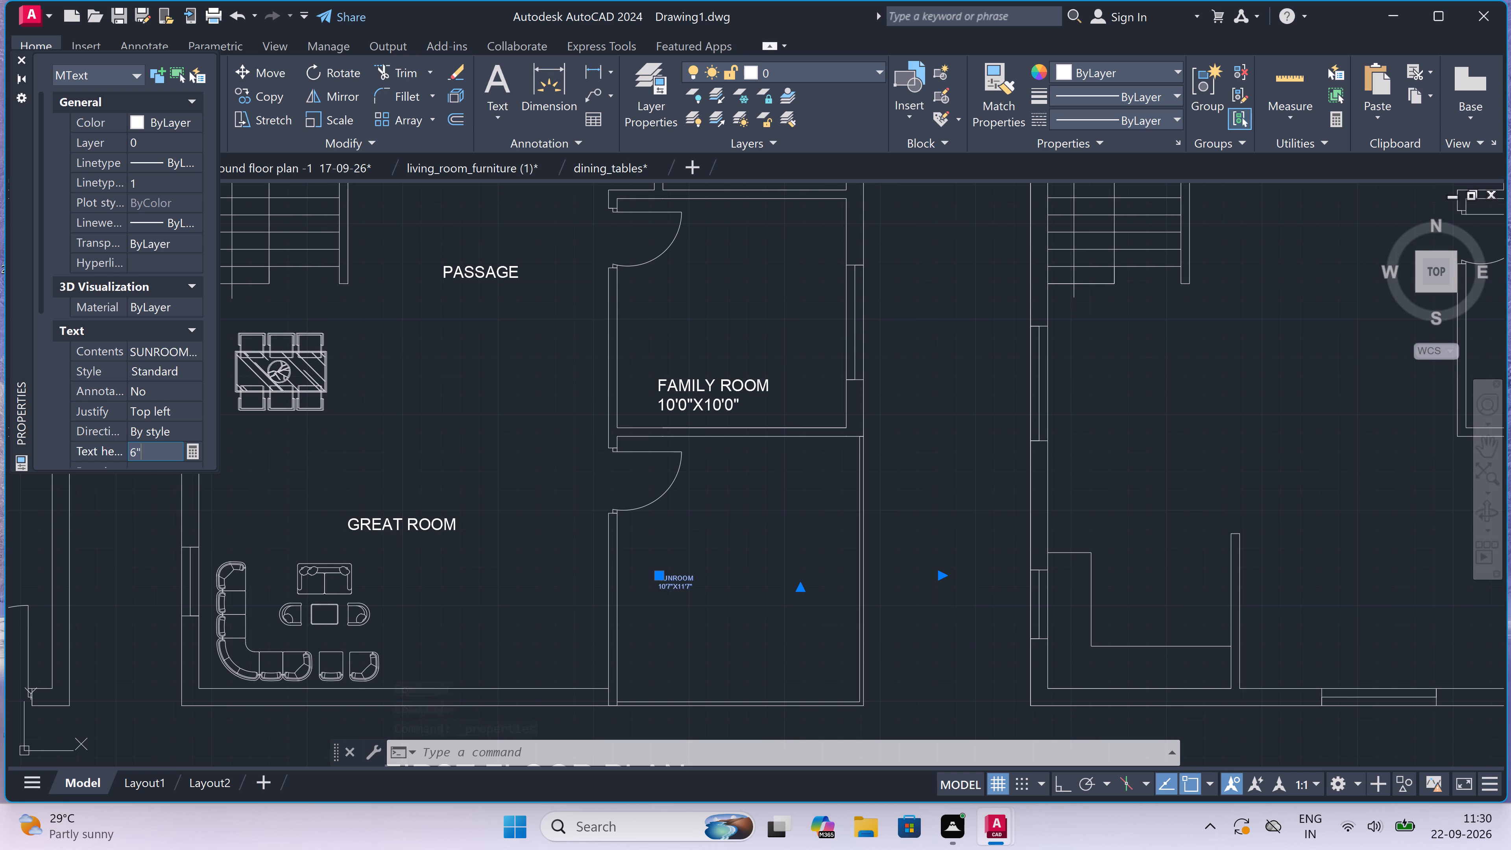
left_click(329, 457)
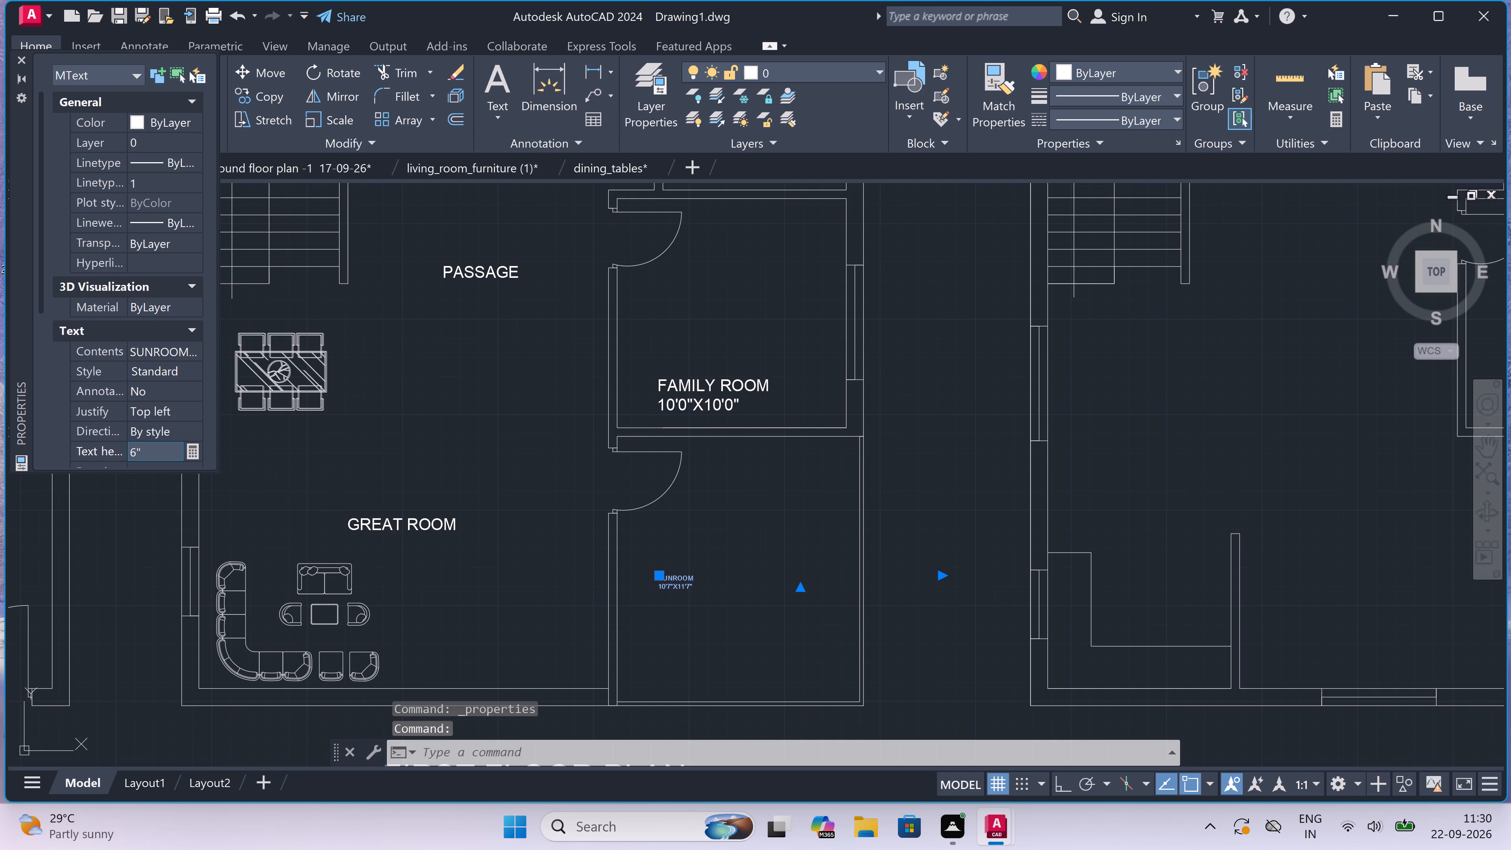
key("Escape")
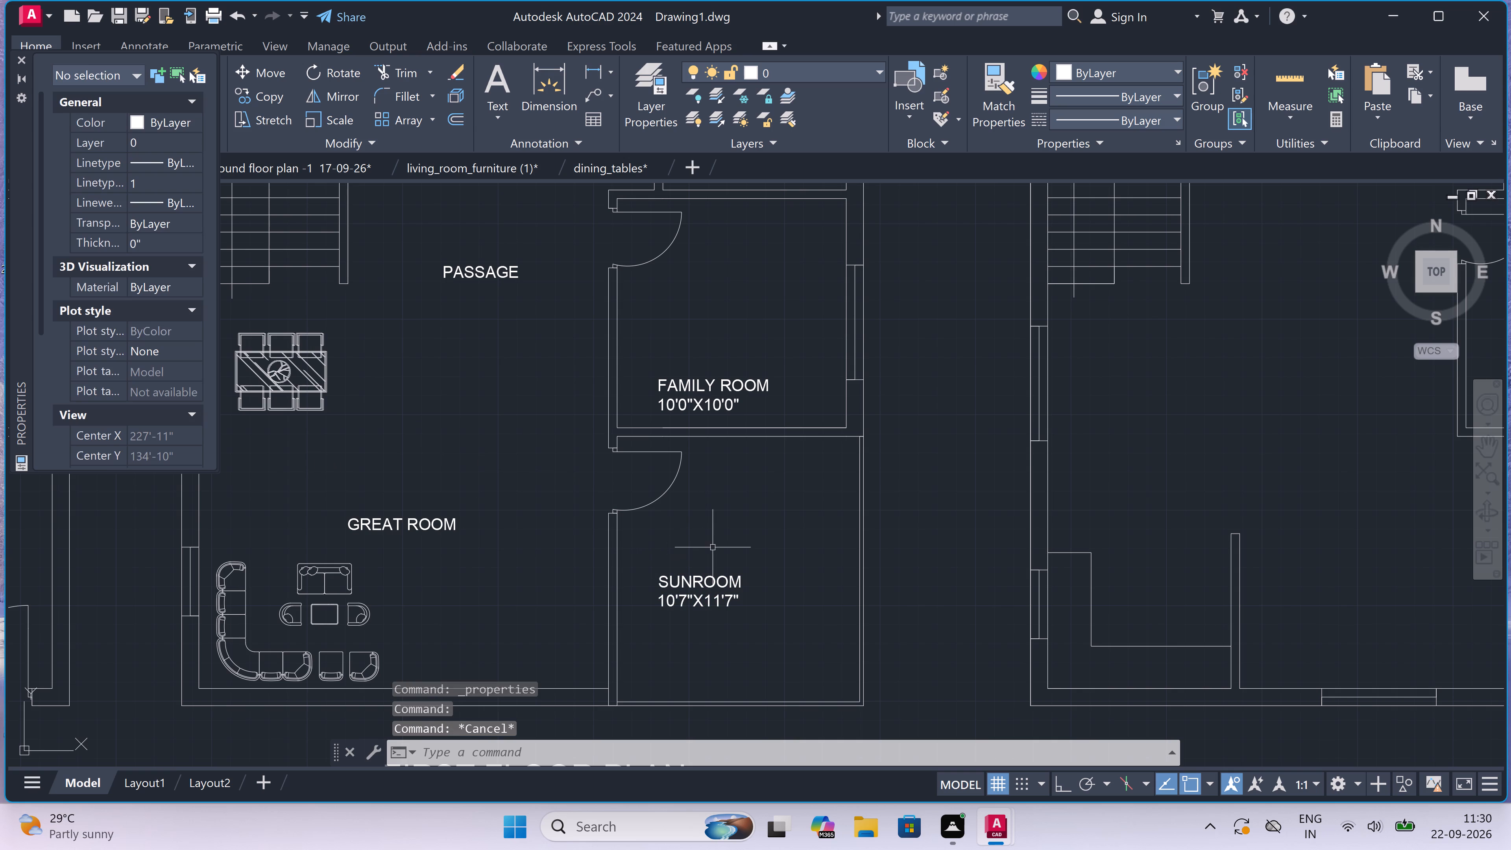
Draw a short slanted line as a glass mark inside the left pane of the elevation's window.
scroll(731, 520, "down", 4)
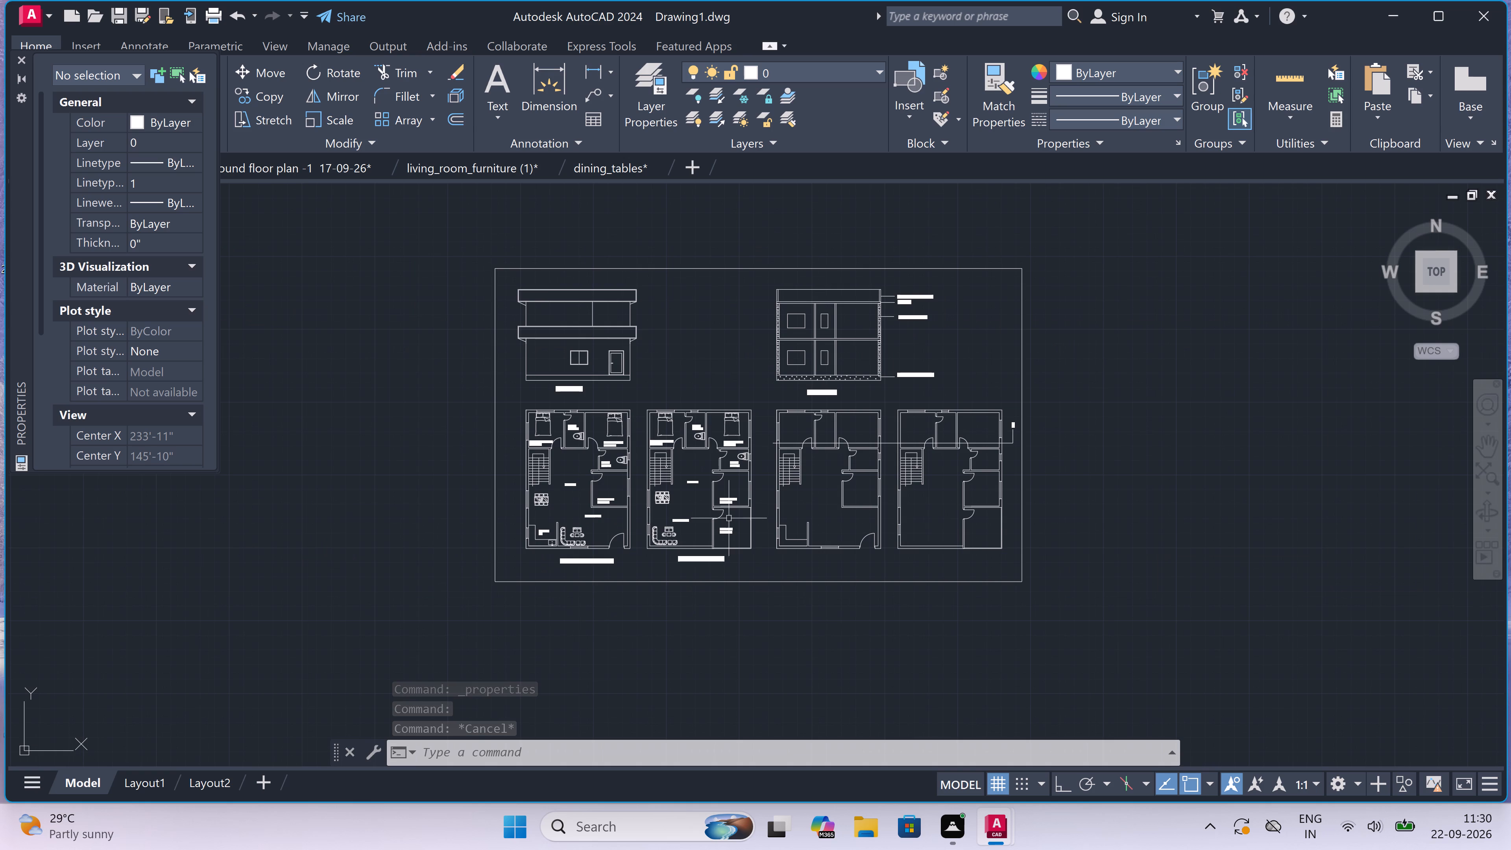
scroll(719, 511, "down", 1)
scroll(620, 429, "up", 3)
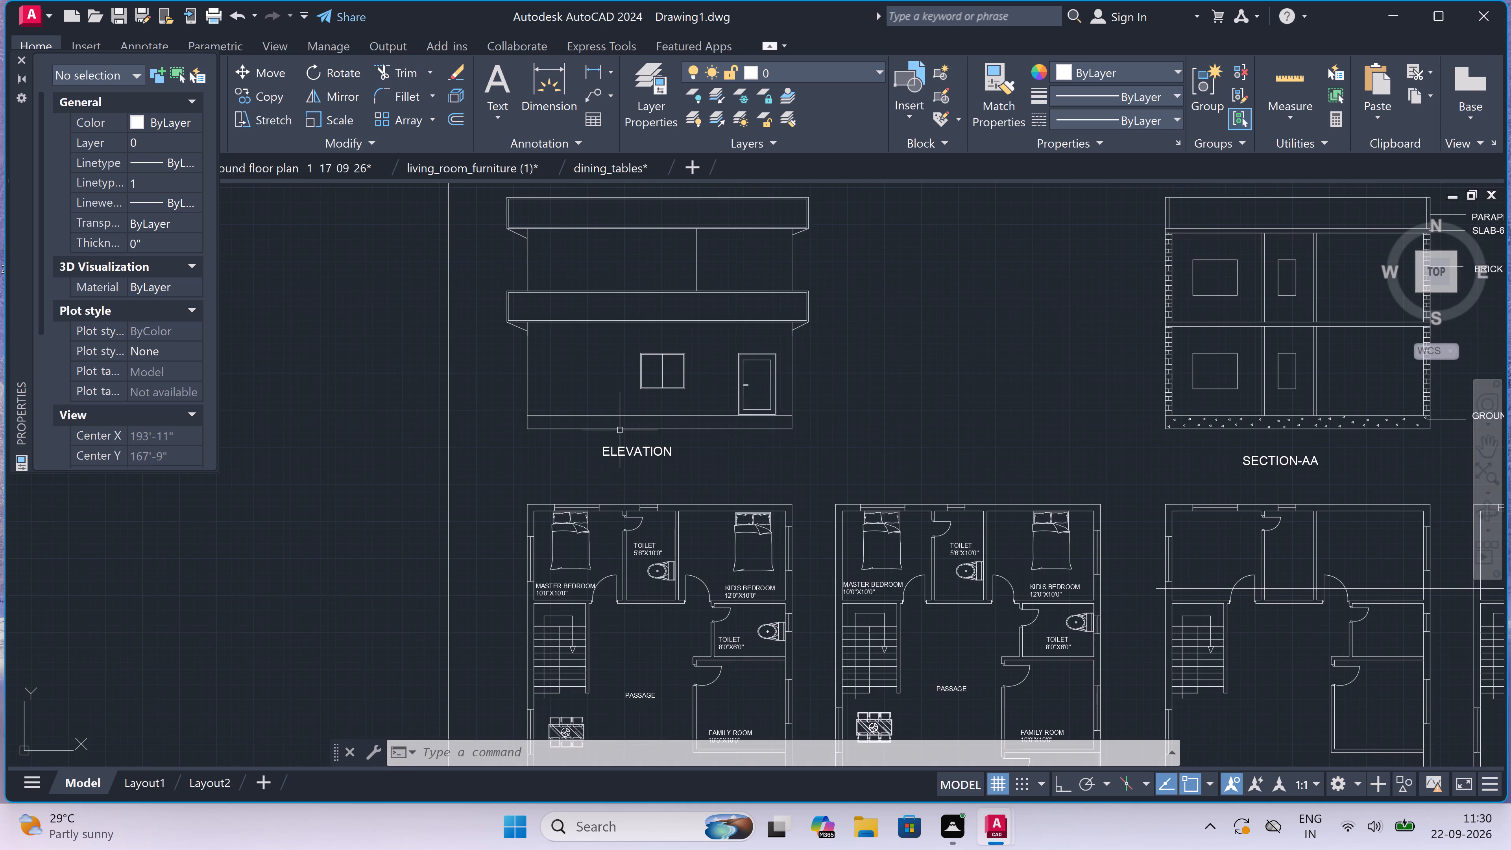
scroll(630, 364, "up", 3)
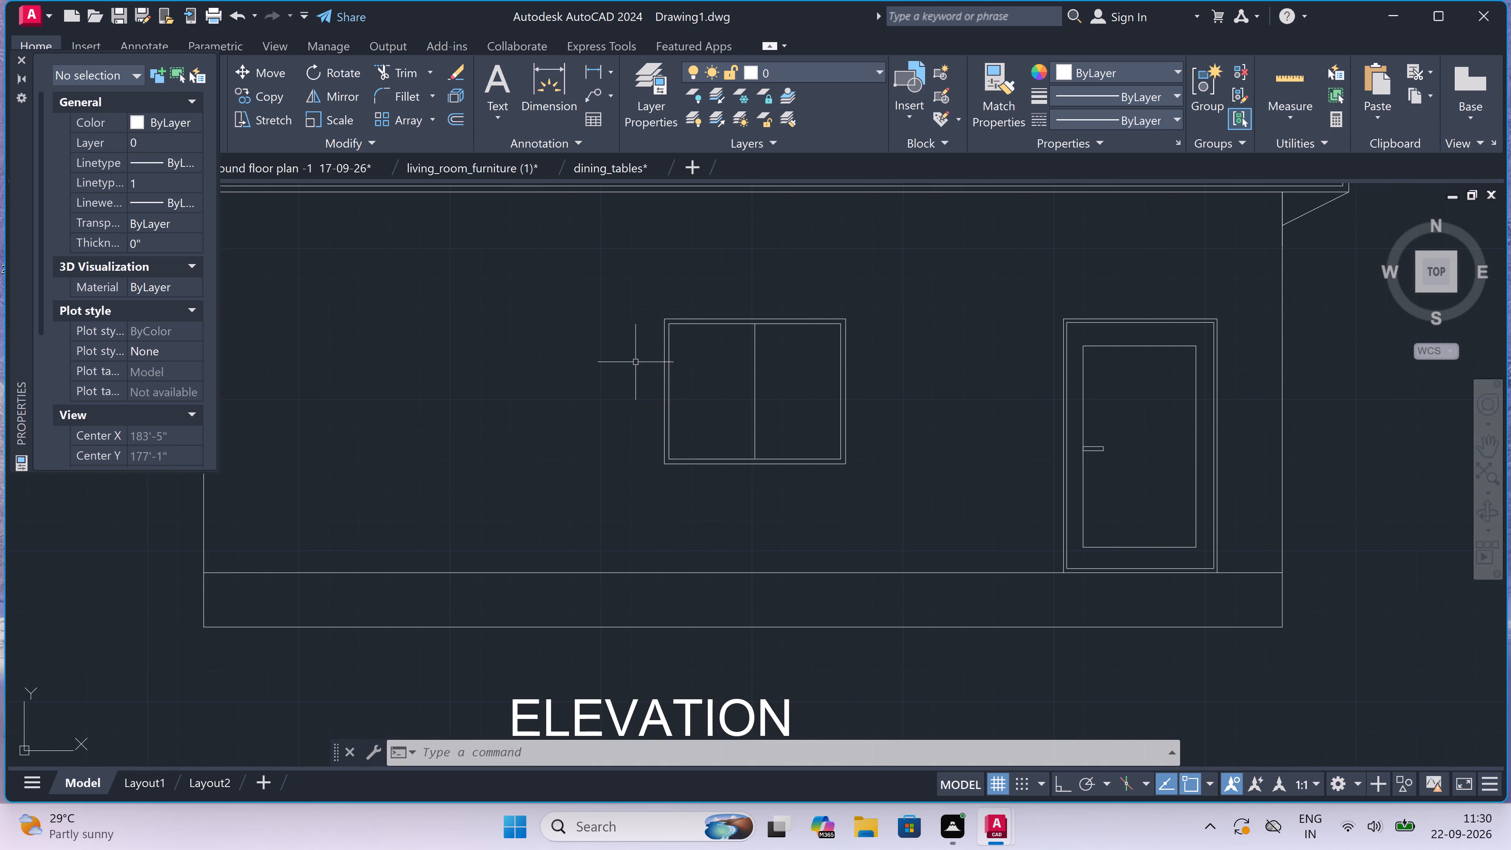
type("L")
key("space")
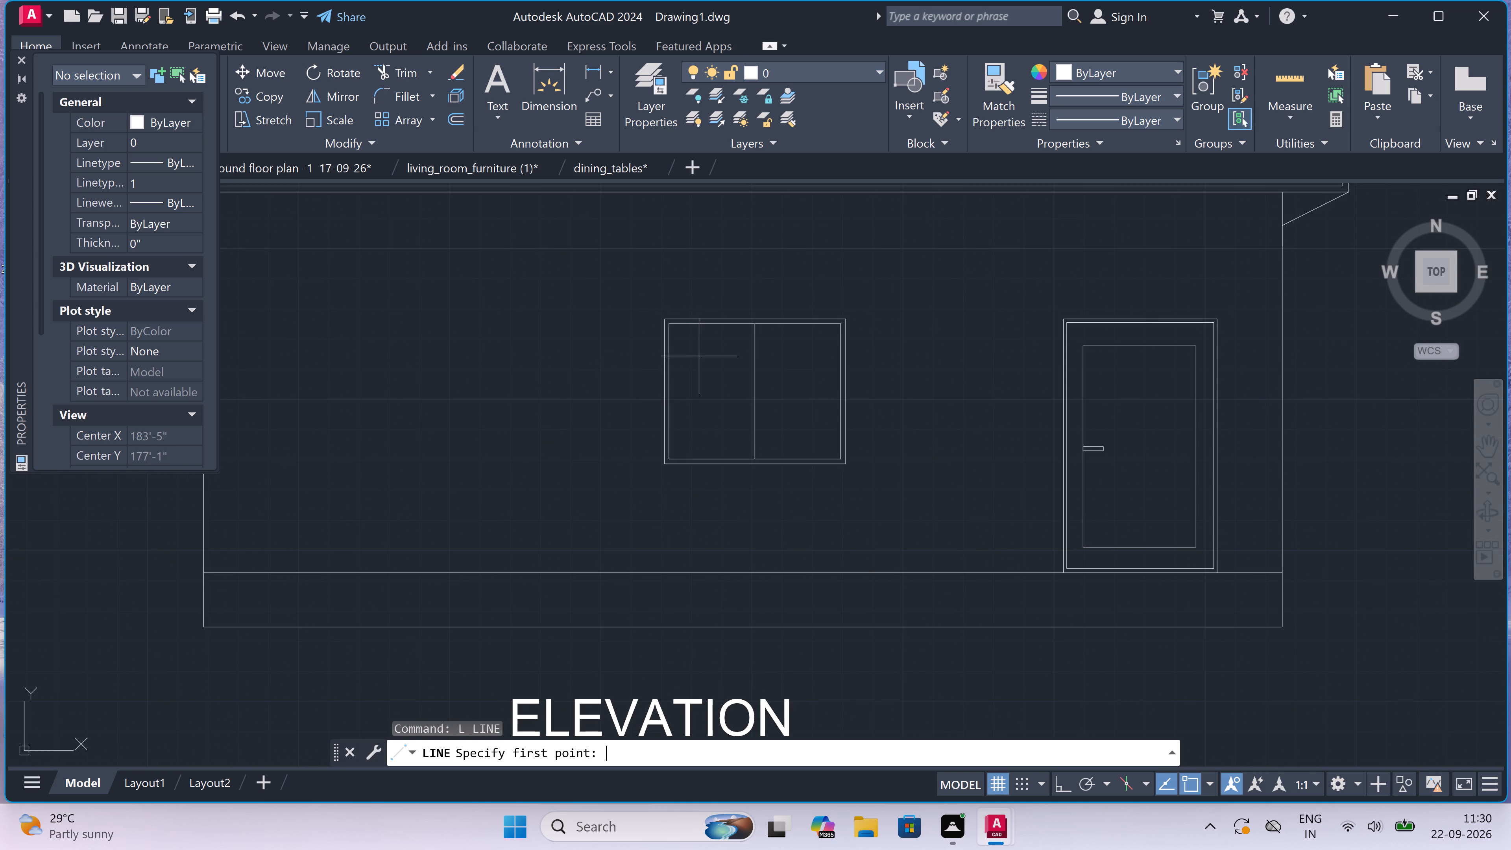
scroll(699, 356, "up", 3)
scroll(754, 383, "down", 1)
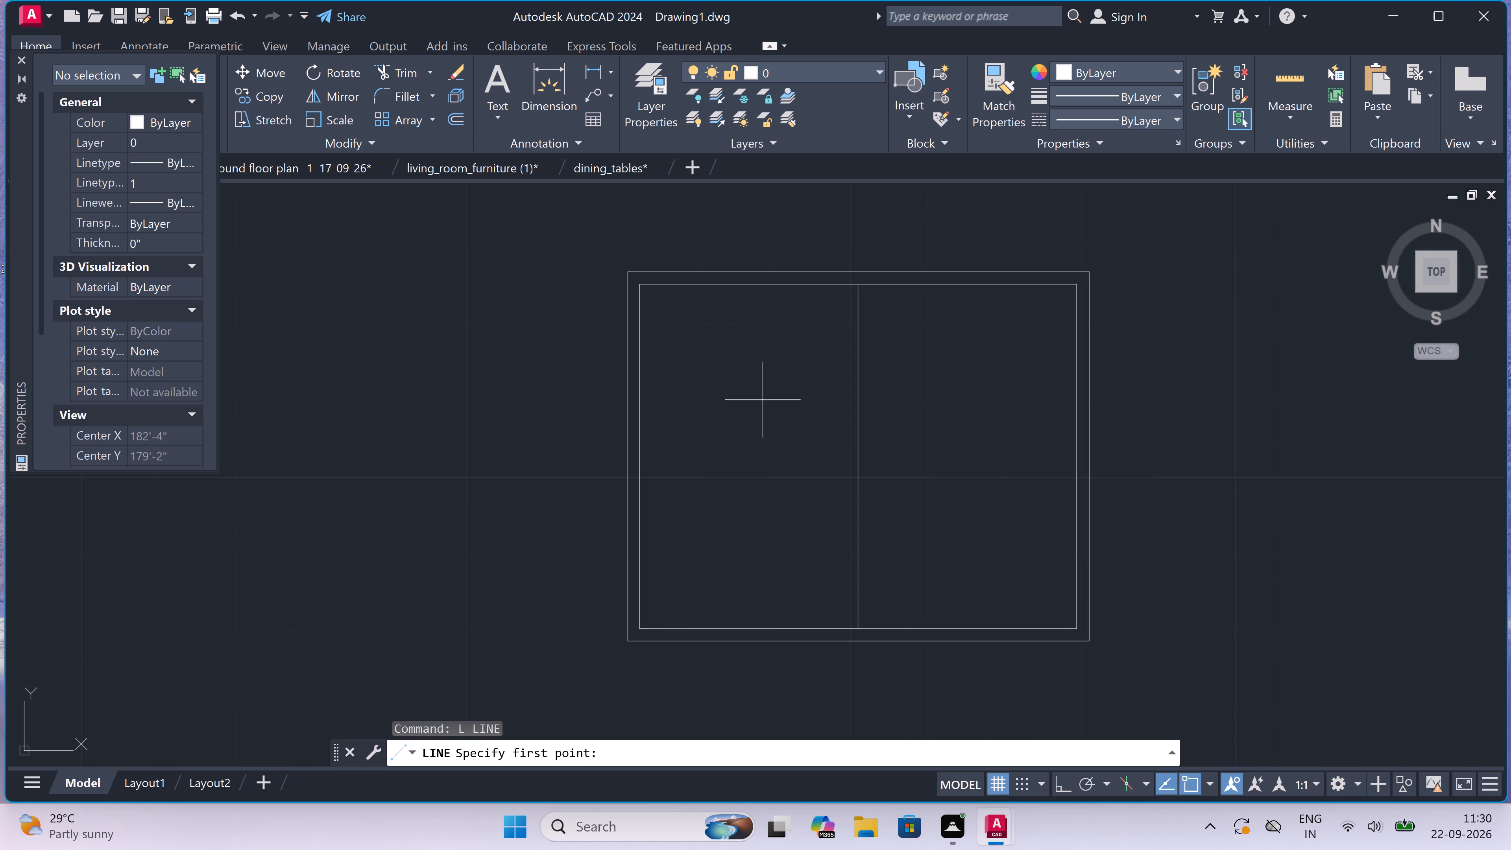
left_click(772, 419)
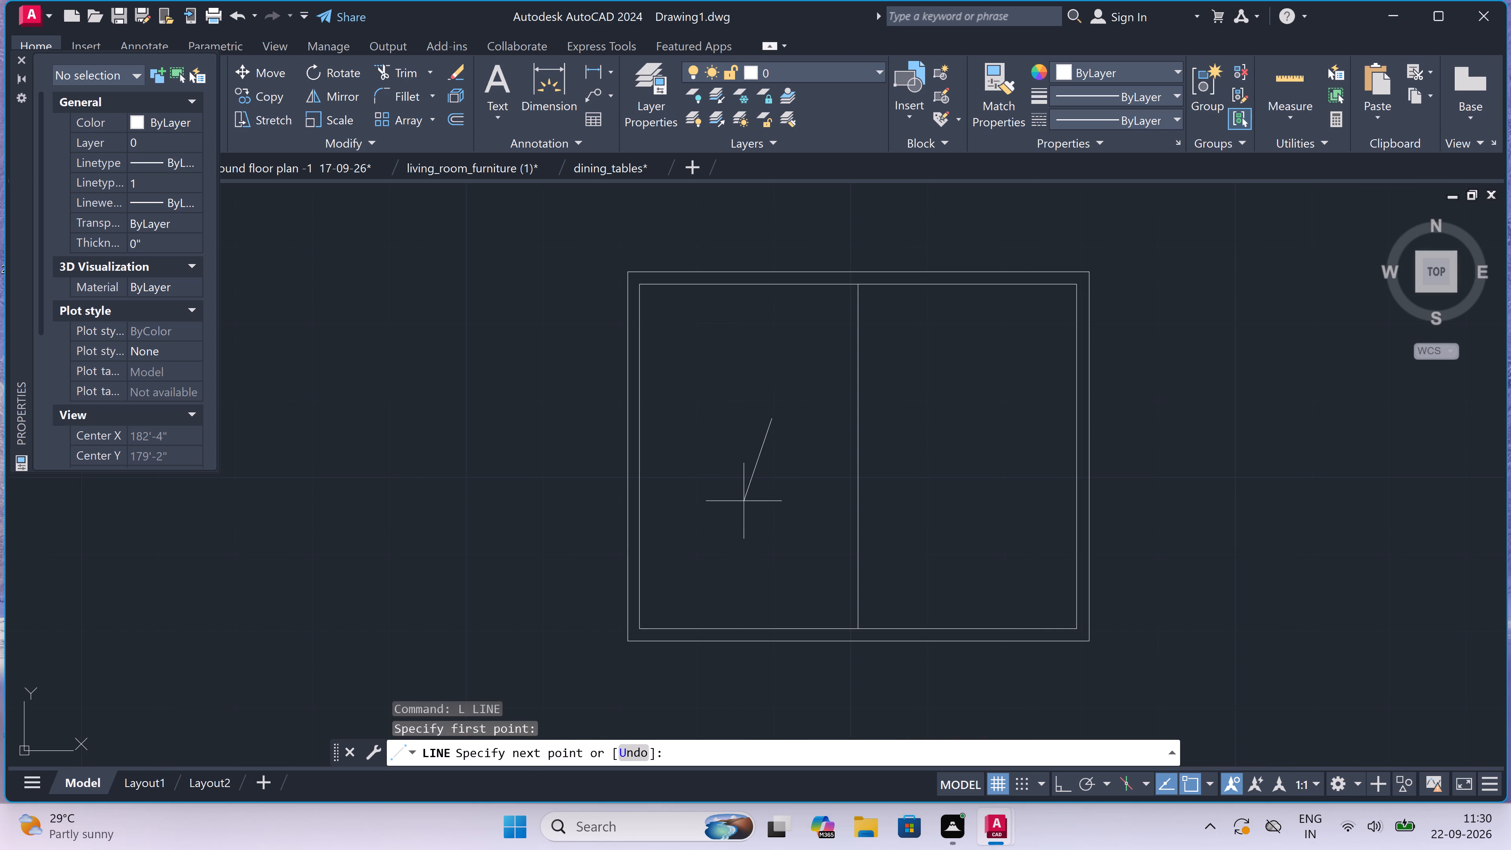
left_click(744, 501)
key("Escape")
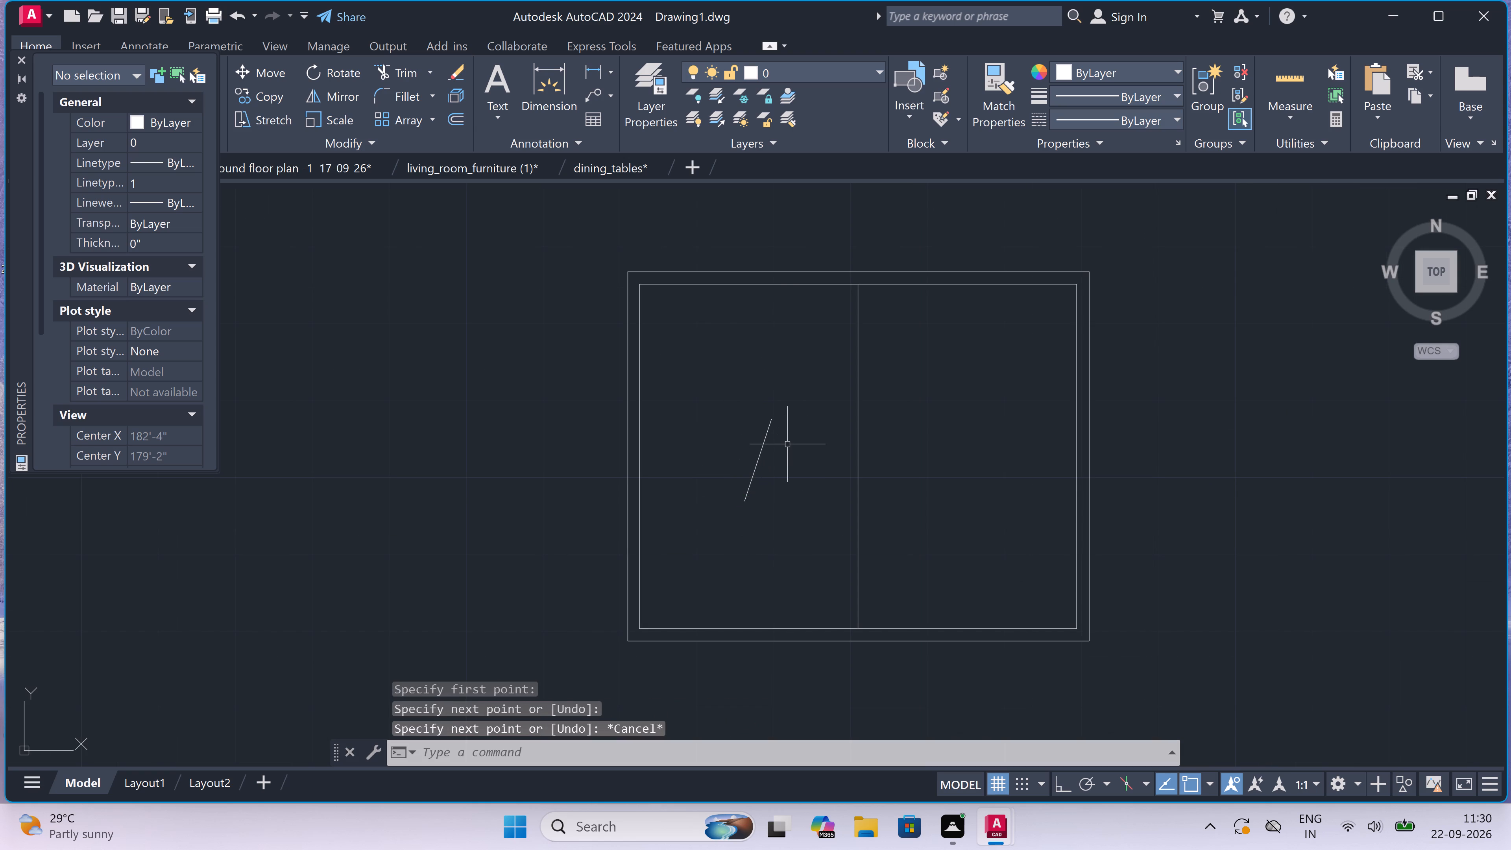
Draw two shorter slanted glass marks in the window's left pane, one on each side of the existing slanted line.
scroll(787, 444, "up", 1)
key("space")
left_click(775, 442)
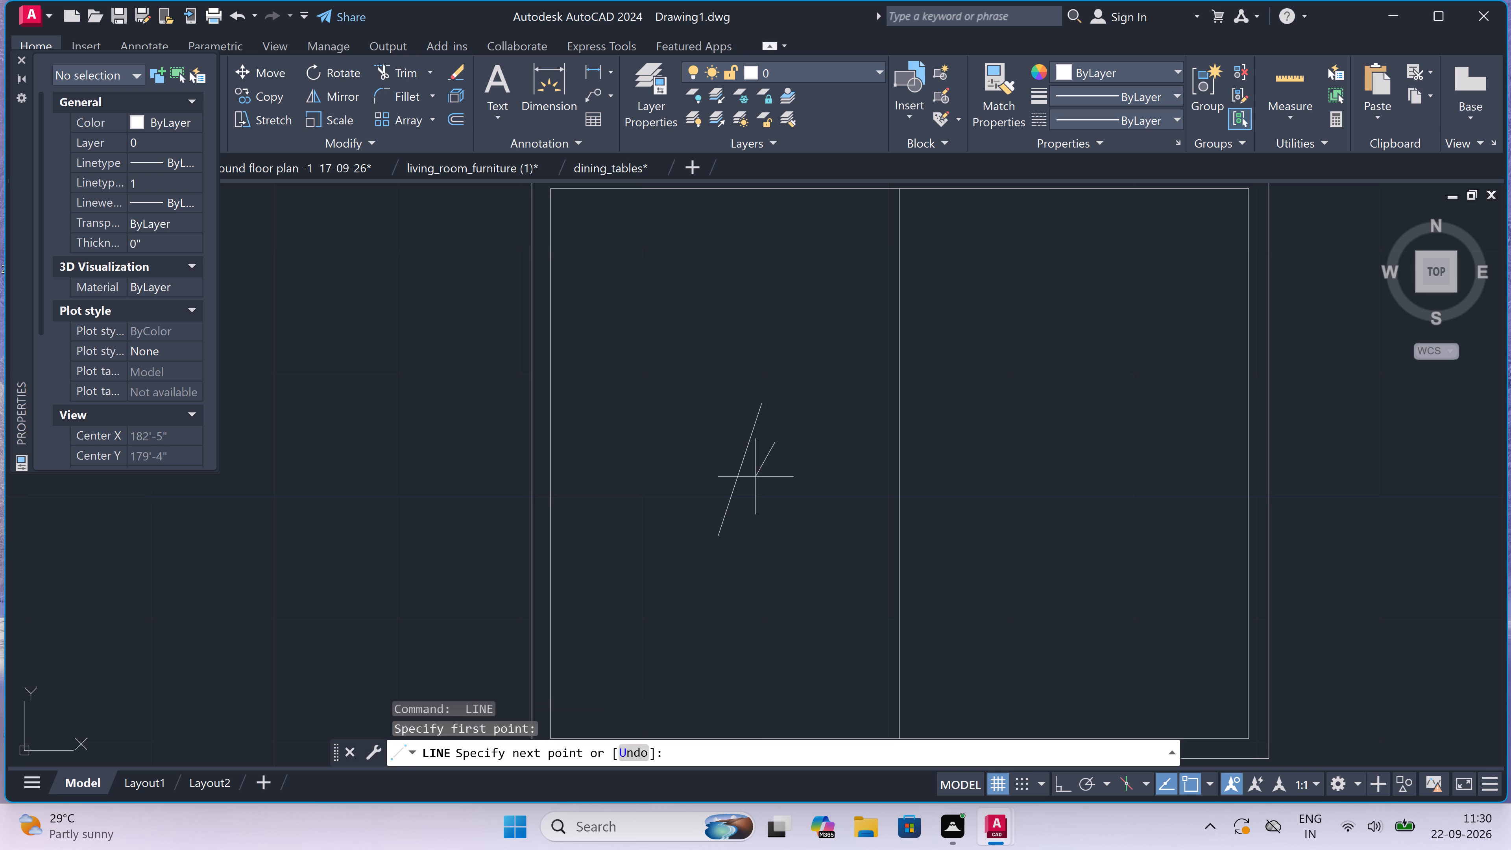
left_click(743, 516)
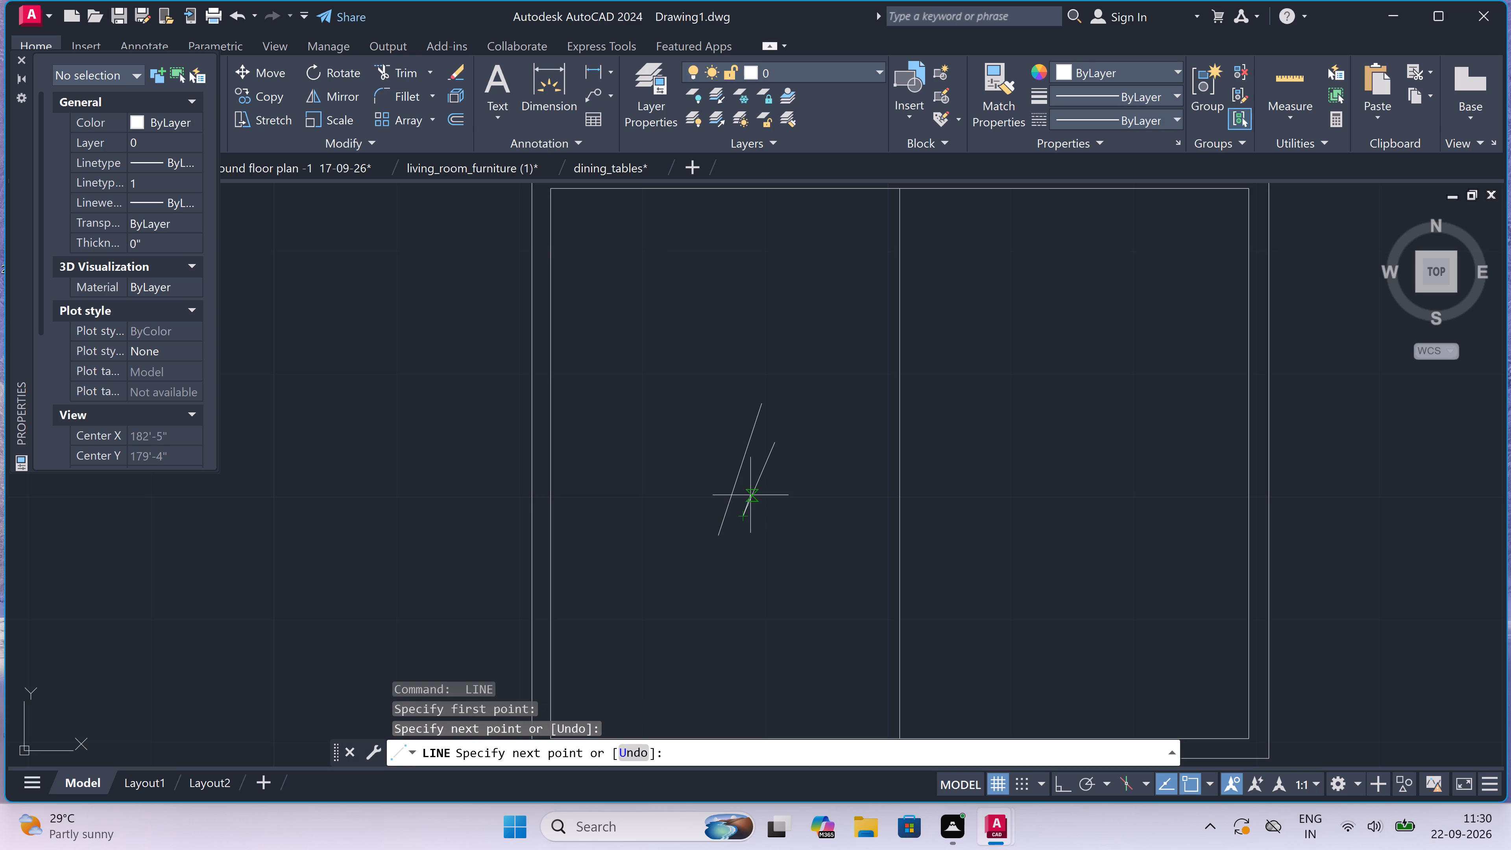
key("Escape")
key("space")
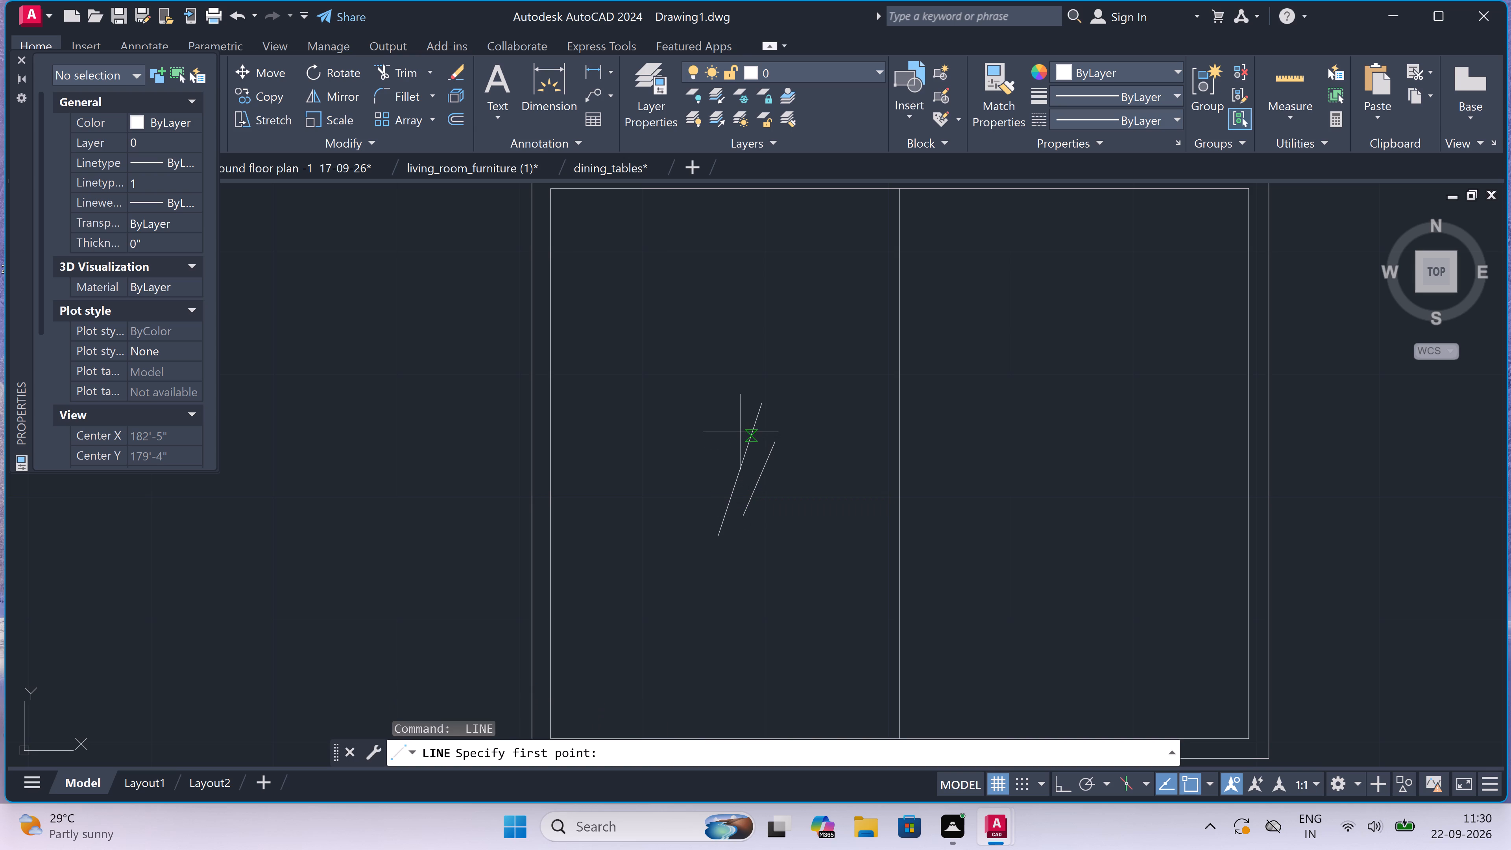
scroll(741, 431, "up", 2)
left_click_drag(739, 425, 738, 429)
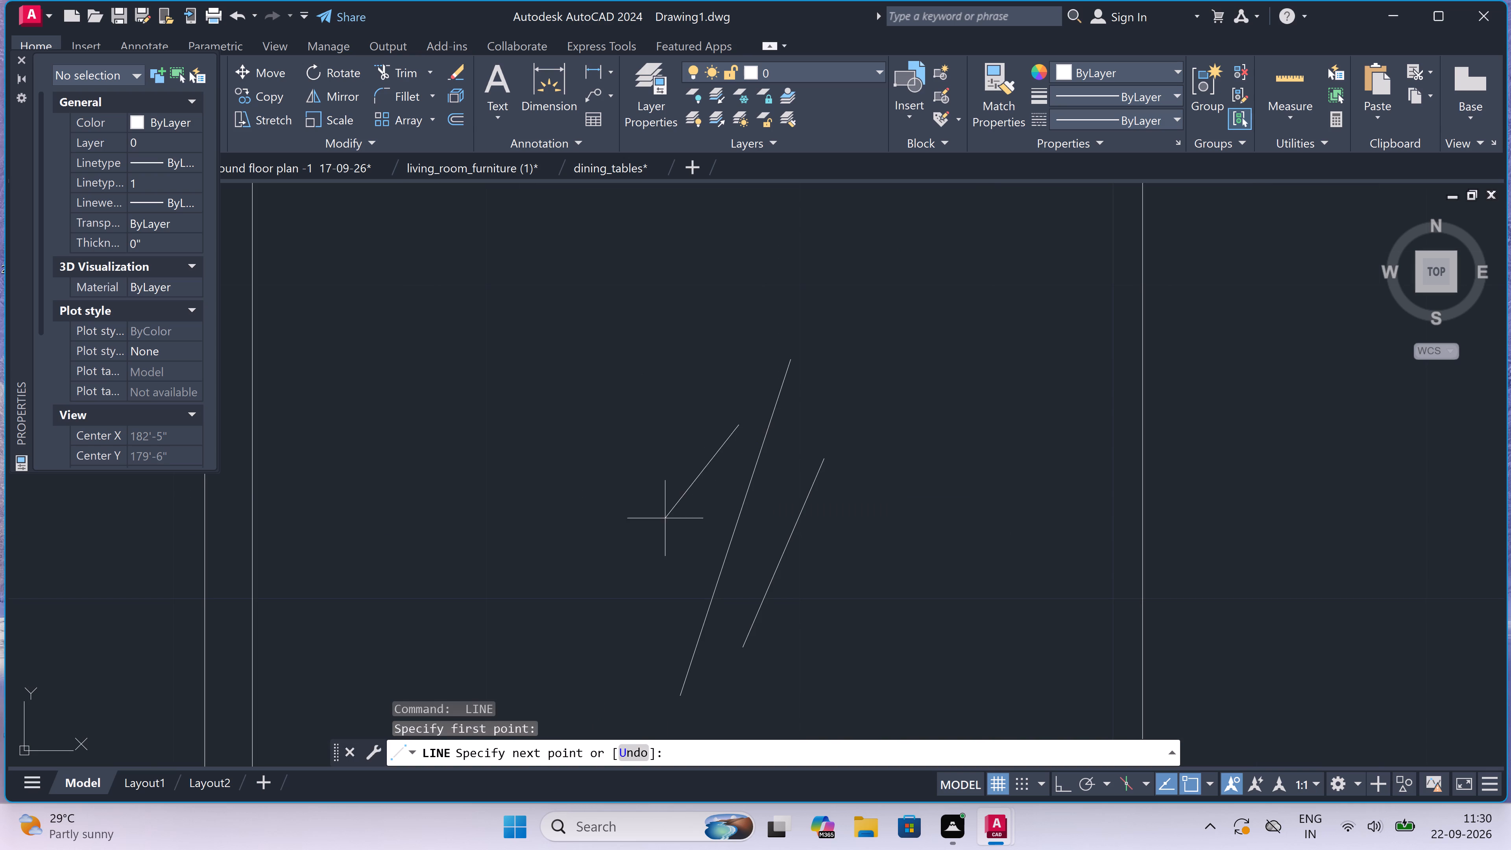
left_click(671, 573)
key("Escape")
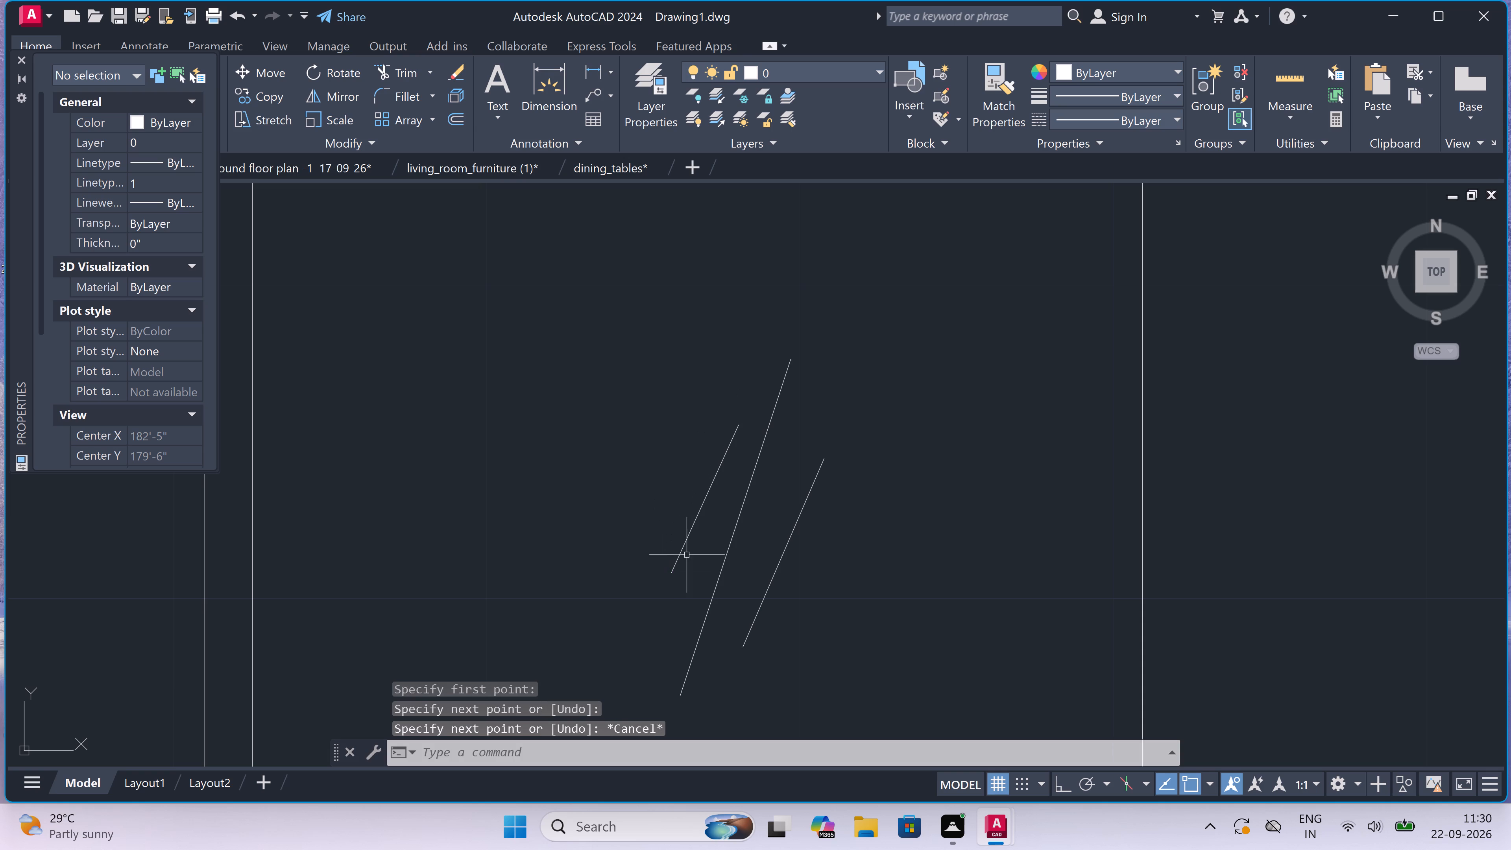
Copy the three slanted glass marks horizontally from the window's left pane into its right pane.
scroll(738, 518, "down", 2)
left_click_drag(809, 449, 791, 462)
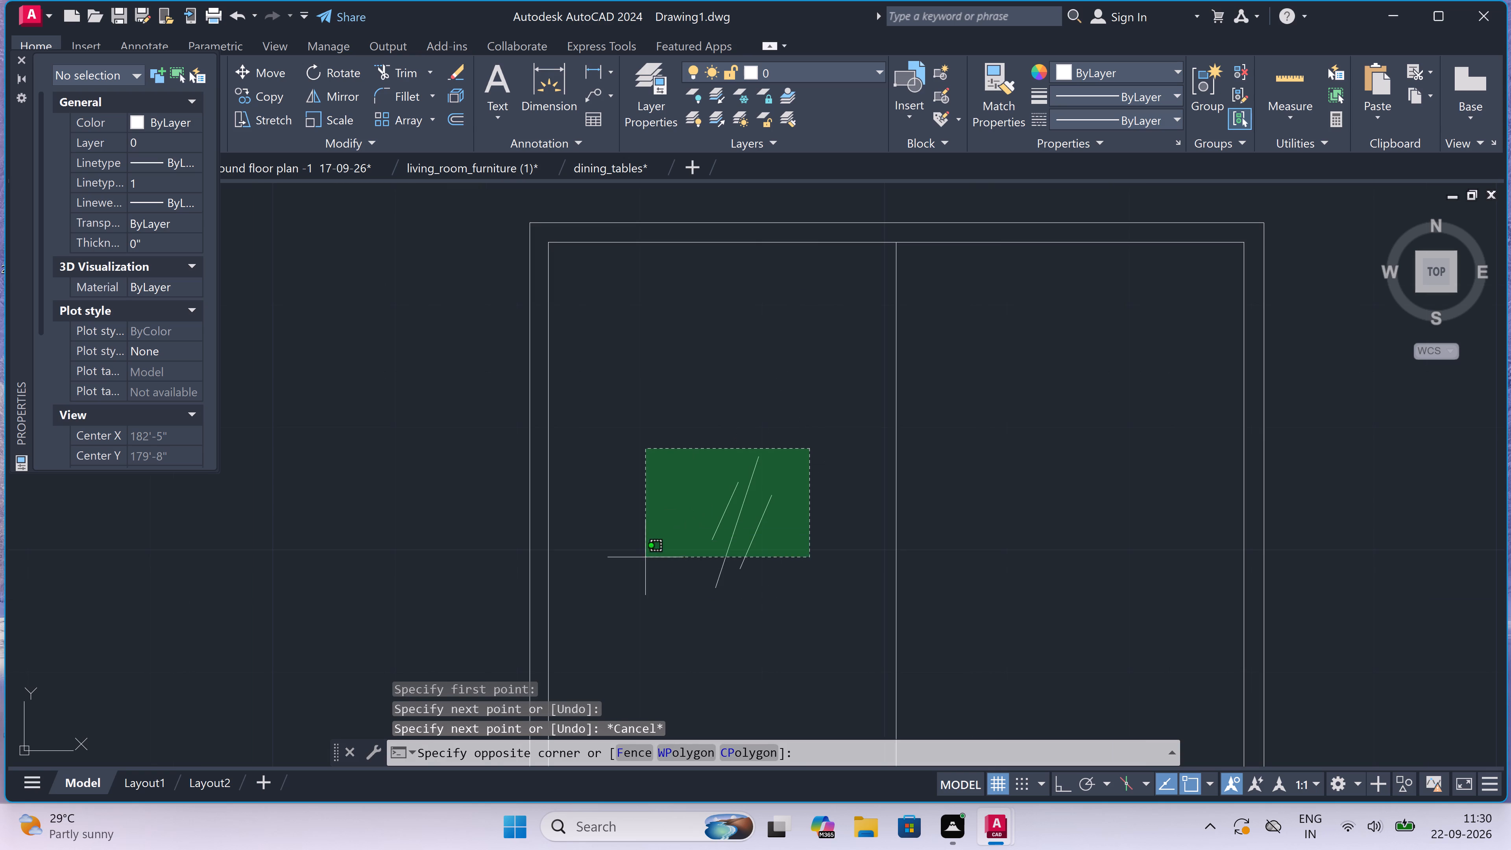
left_click(634, 580)
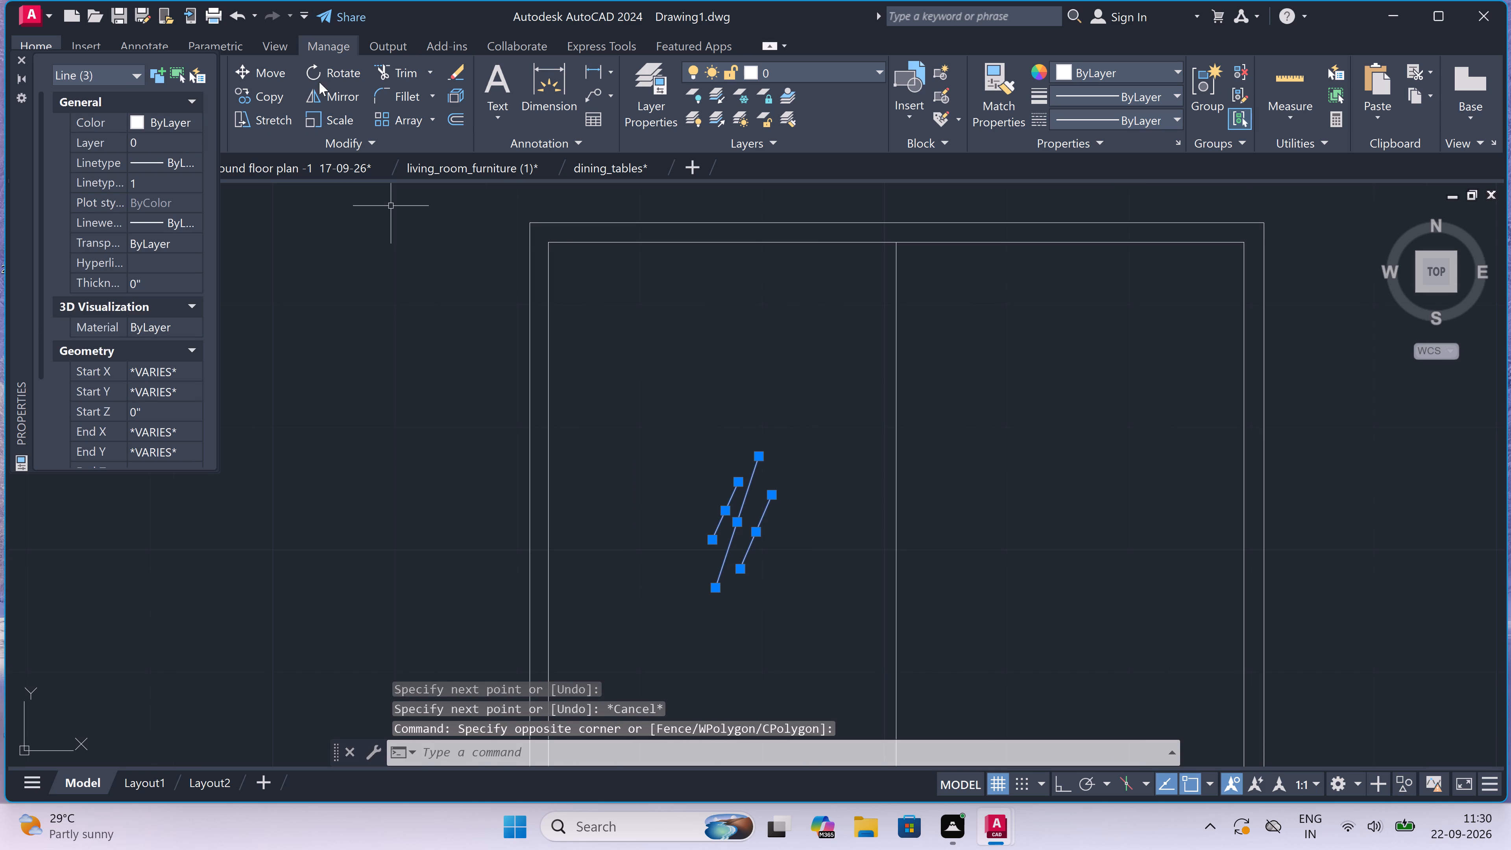
left_click(260, 92)
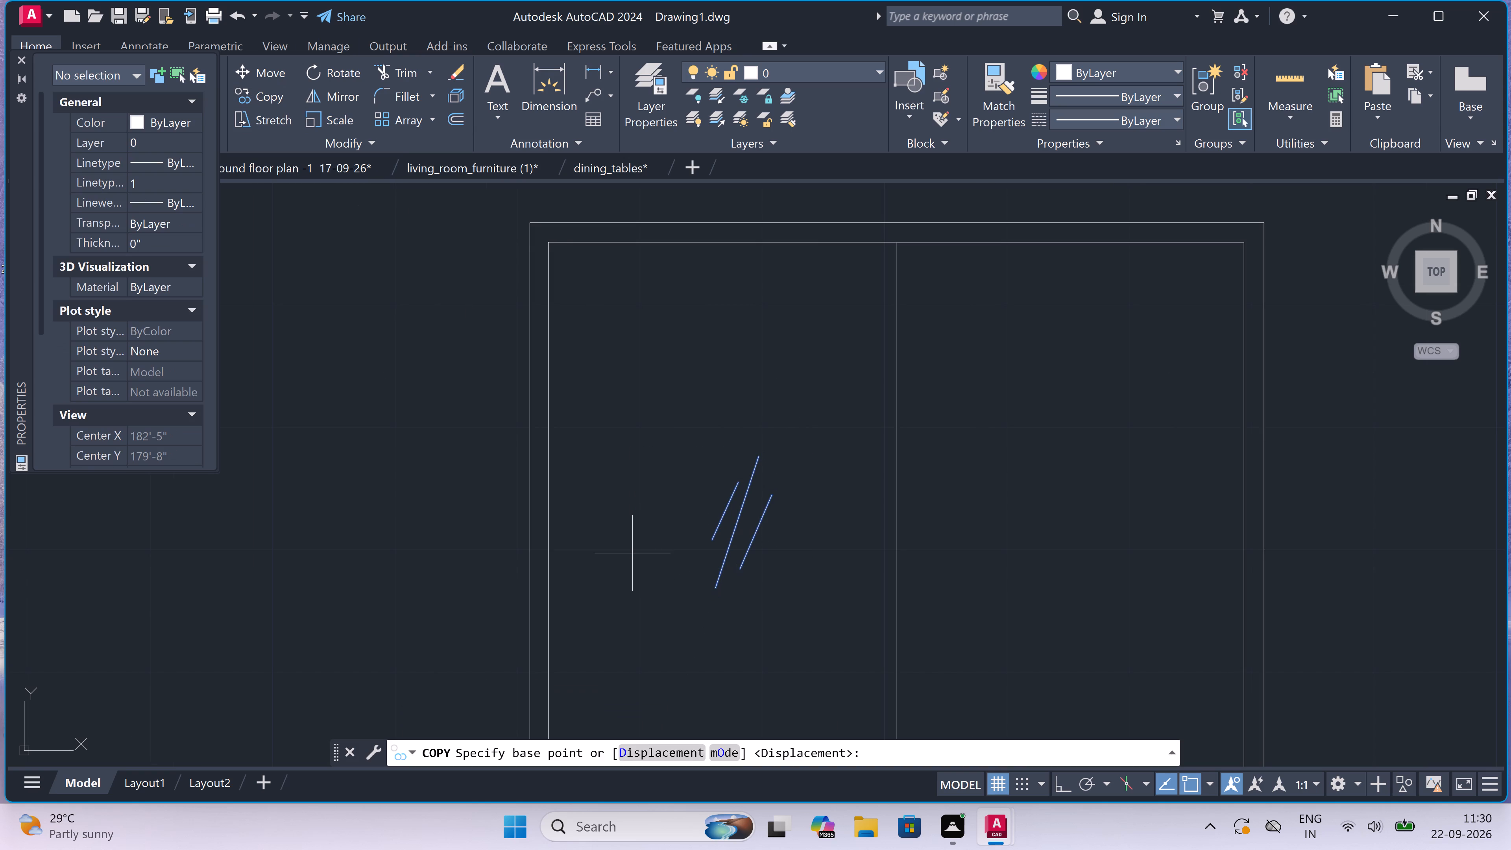
left_click_drag(722, 511, 733, 513)
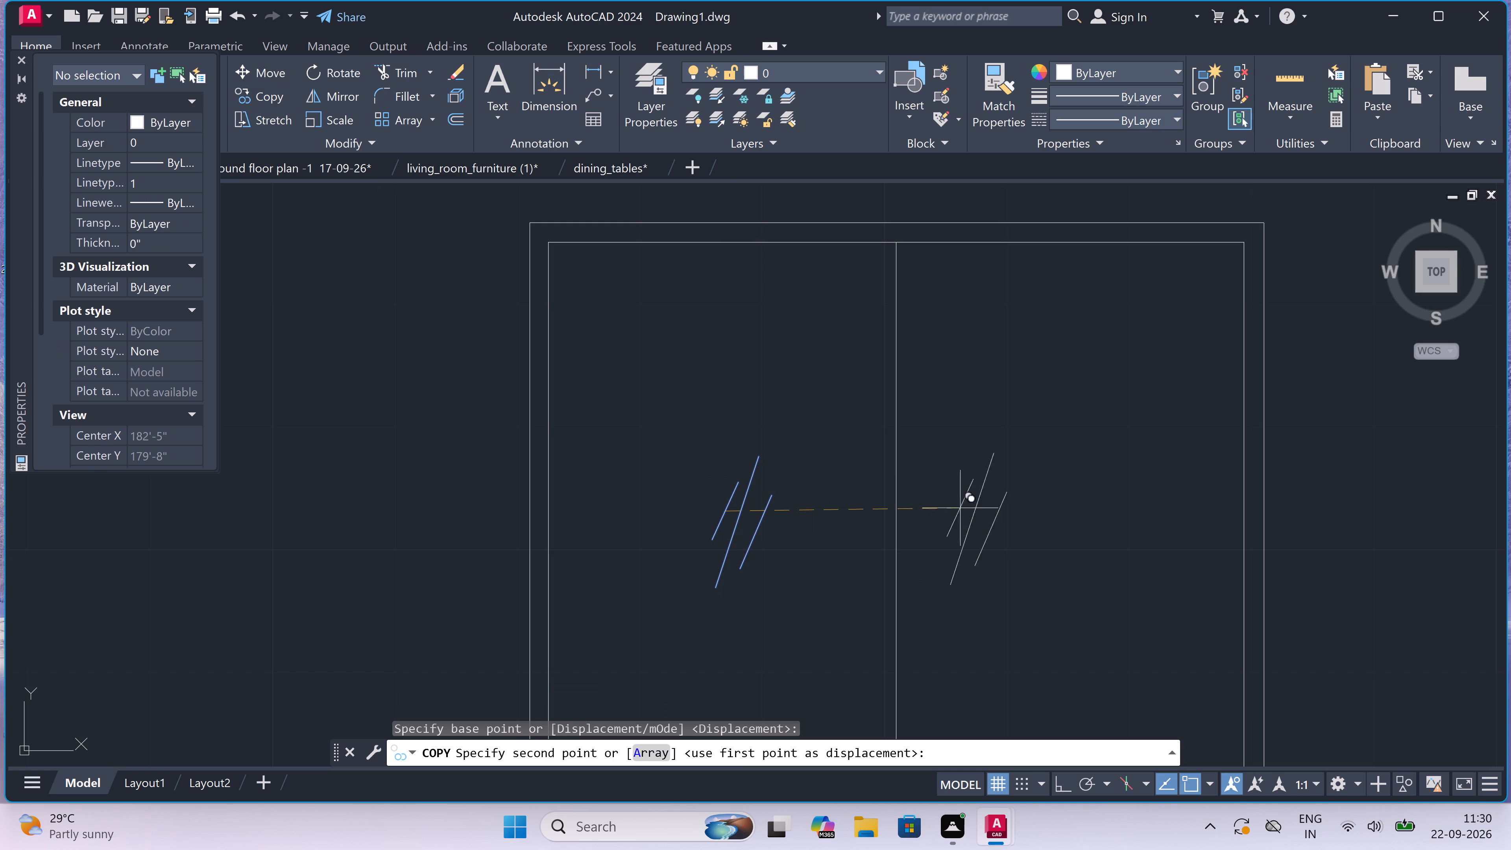
left_click(1042, 512)
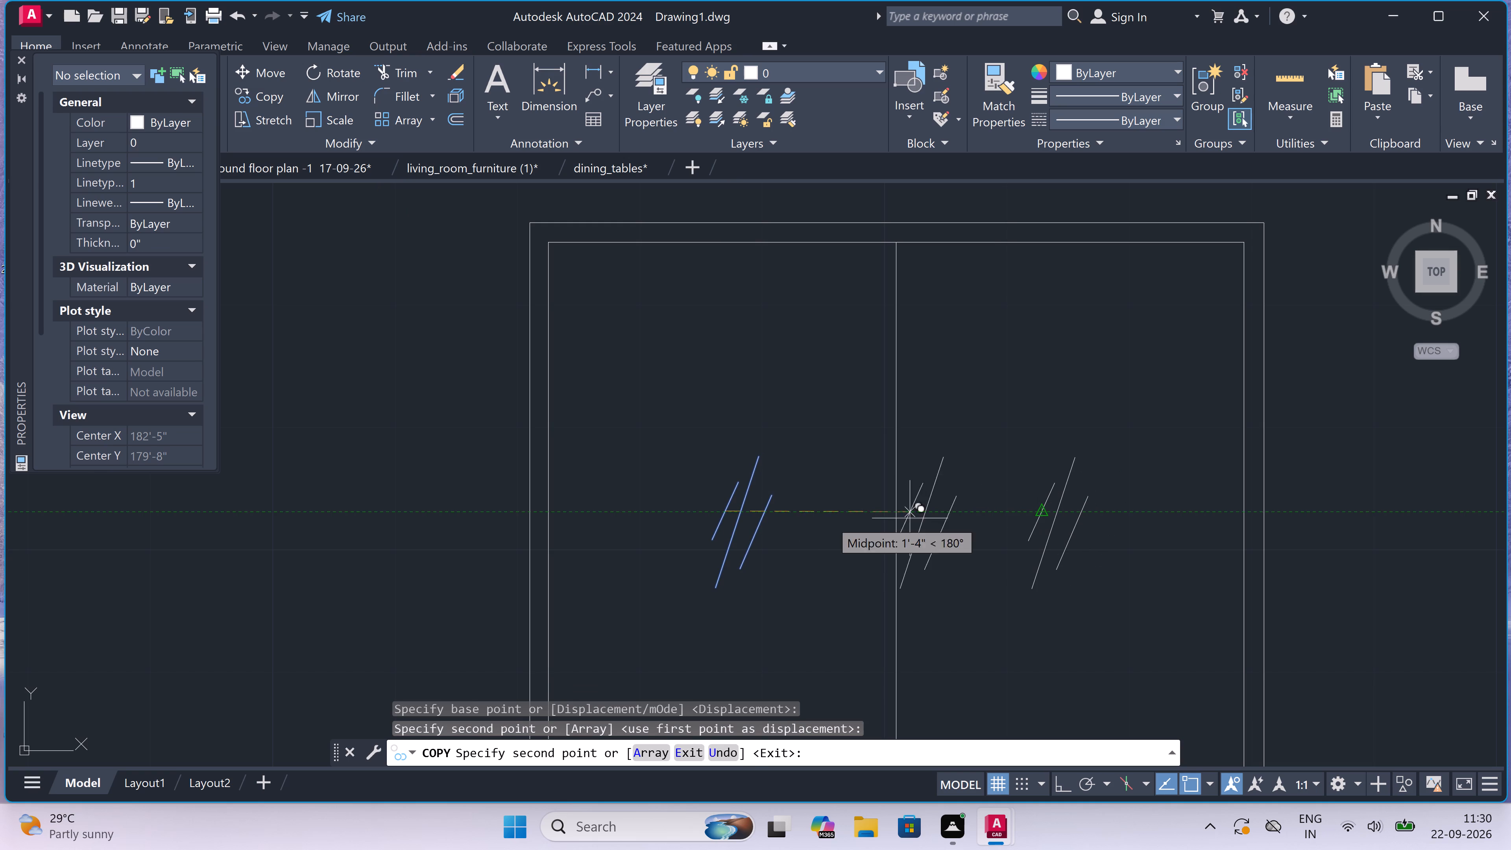
key("Escape")
Review the elevation's window, the whole sheet and Section-AA for details still missing.
scroll(720, 471, "down", 3)
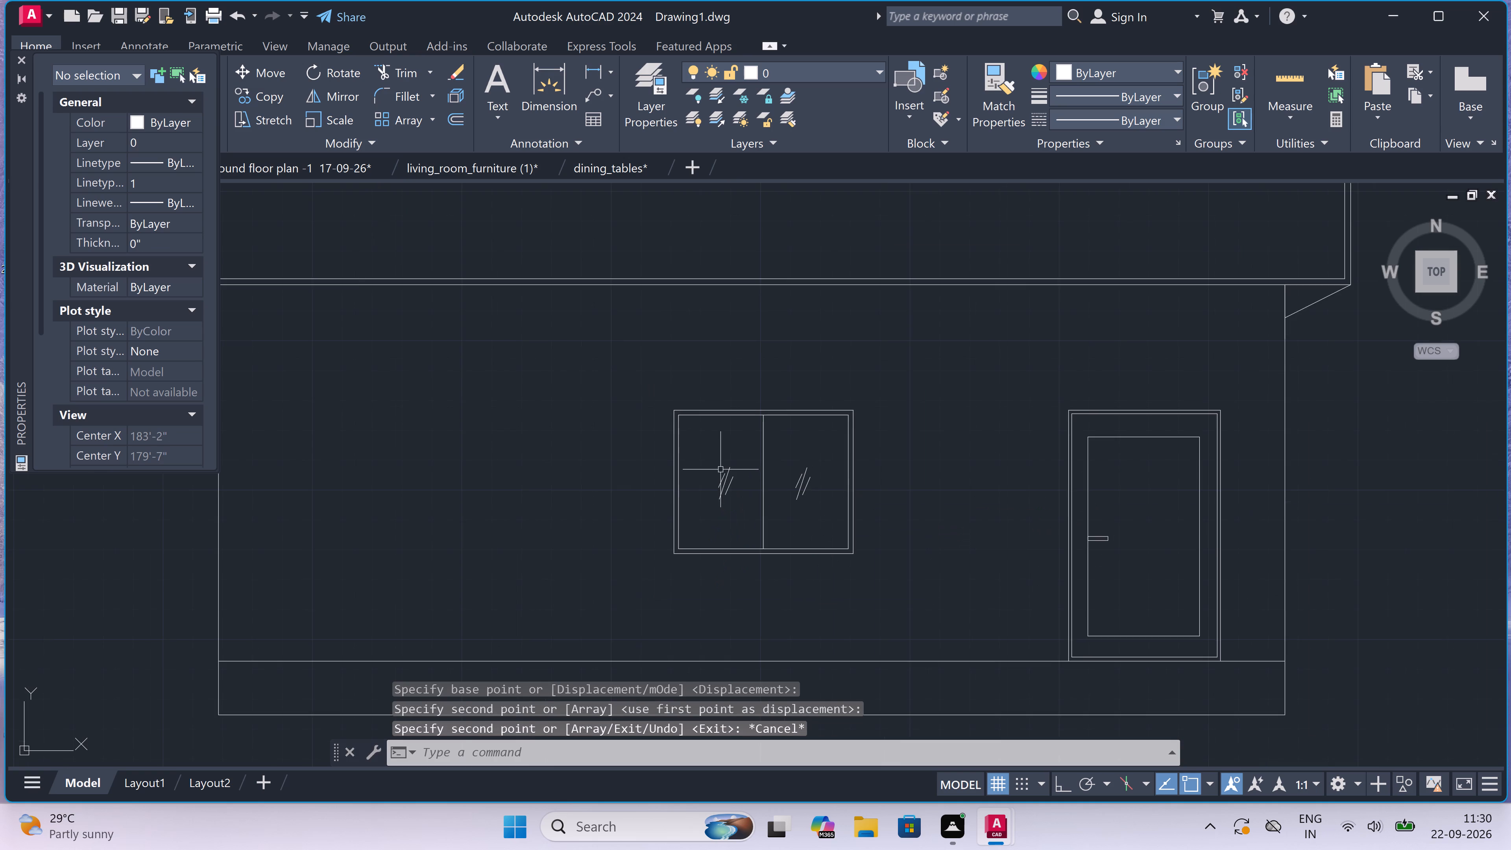
scroll(720, 469, "down", 1)
scroll(721, 469, "up", 1)
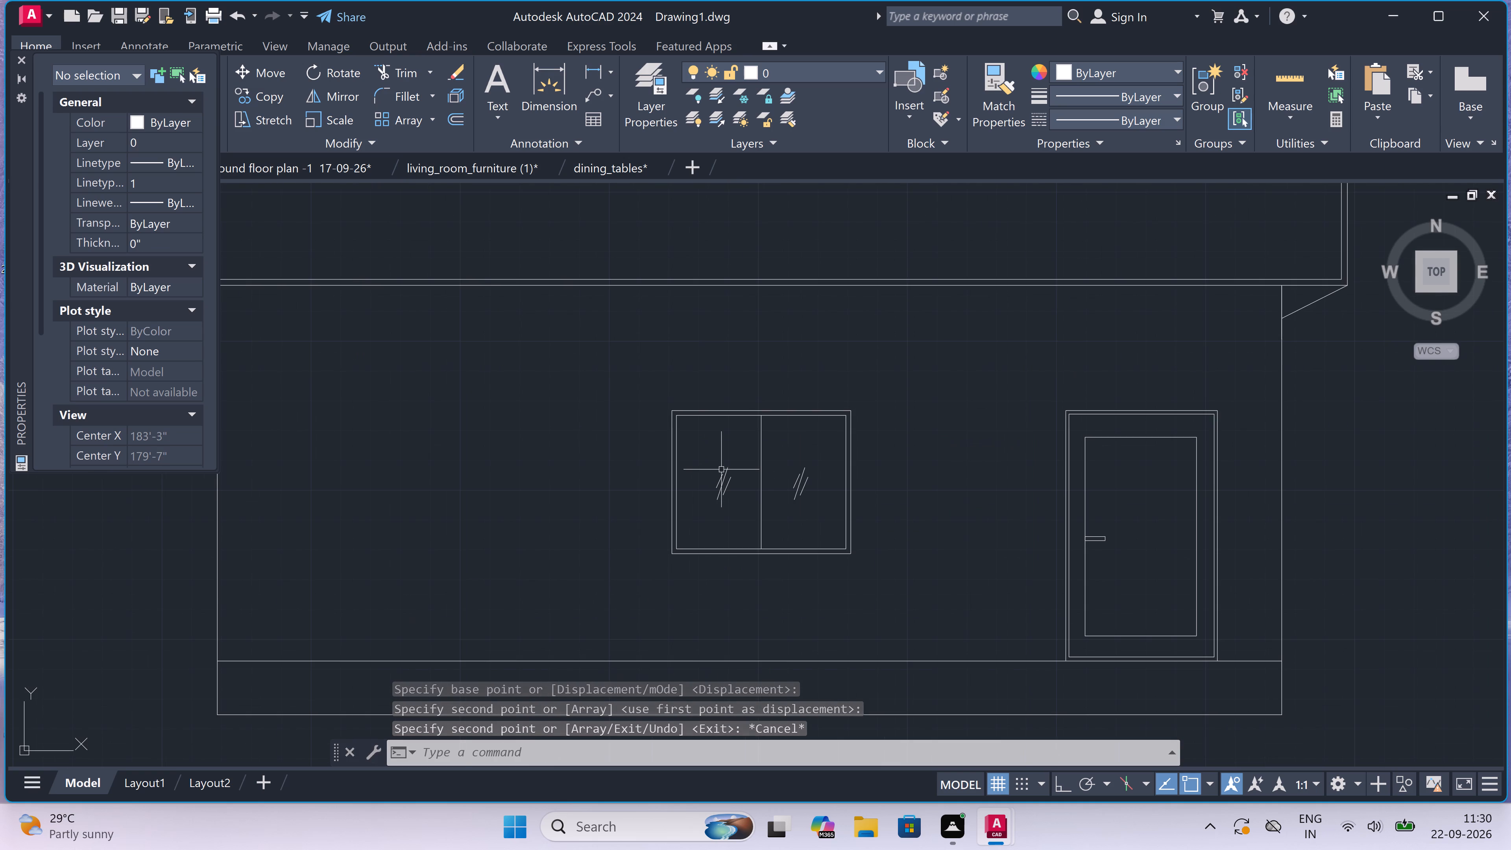
scroll(721, 469, "down", 5)
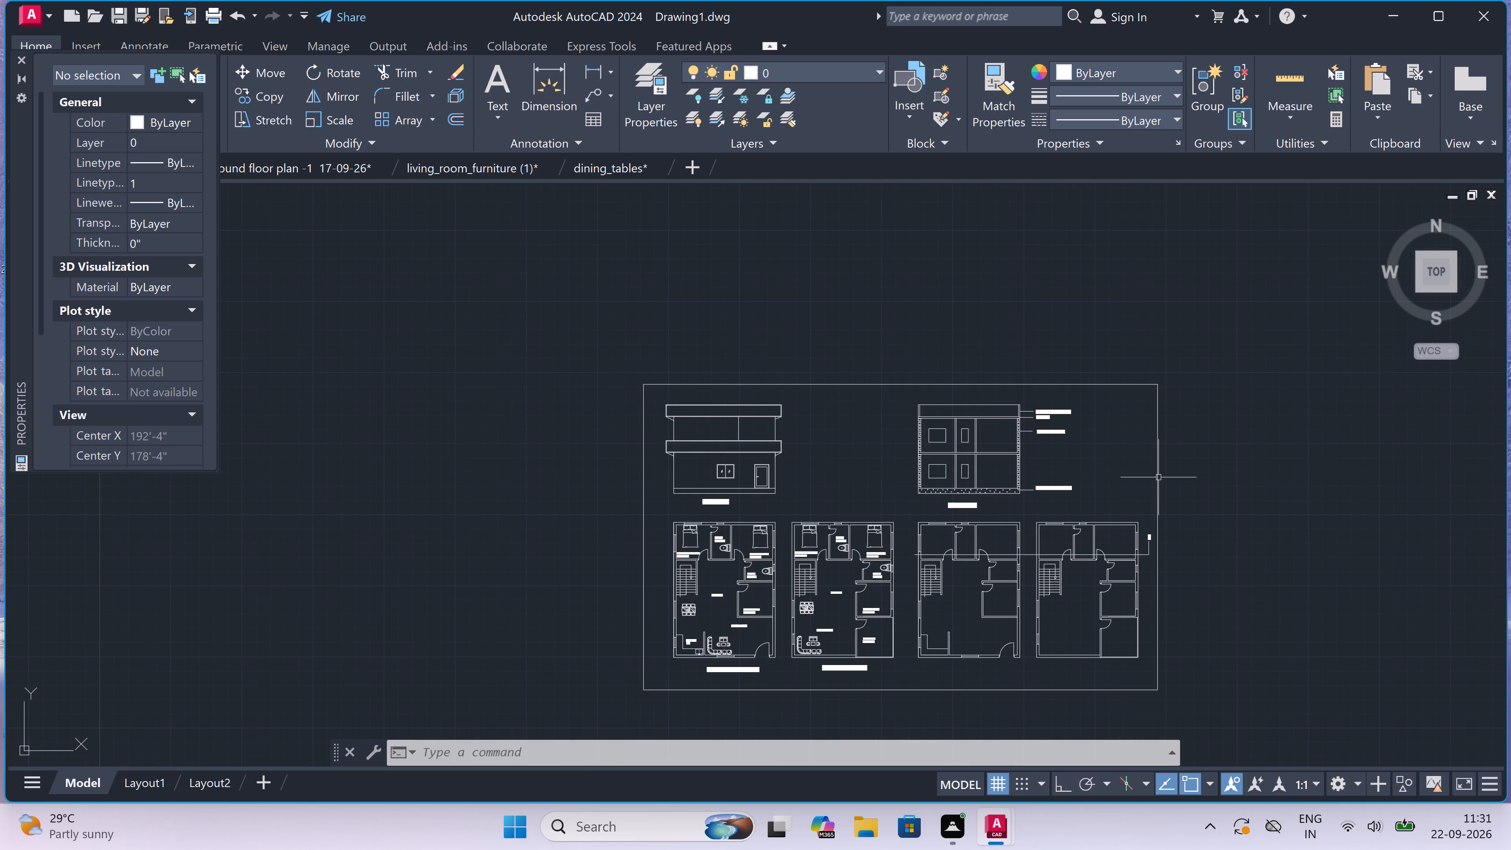
scroll(1125, 454, "up", 3)
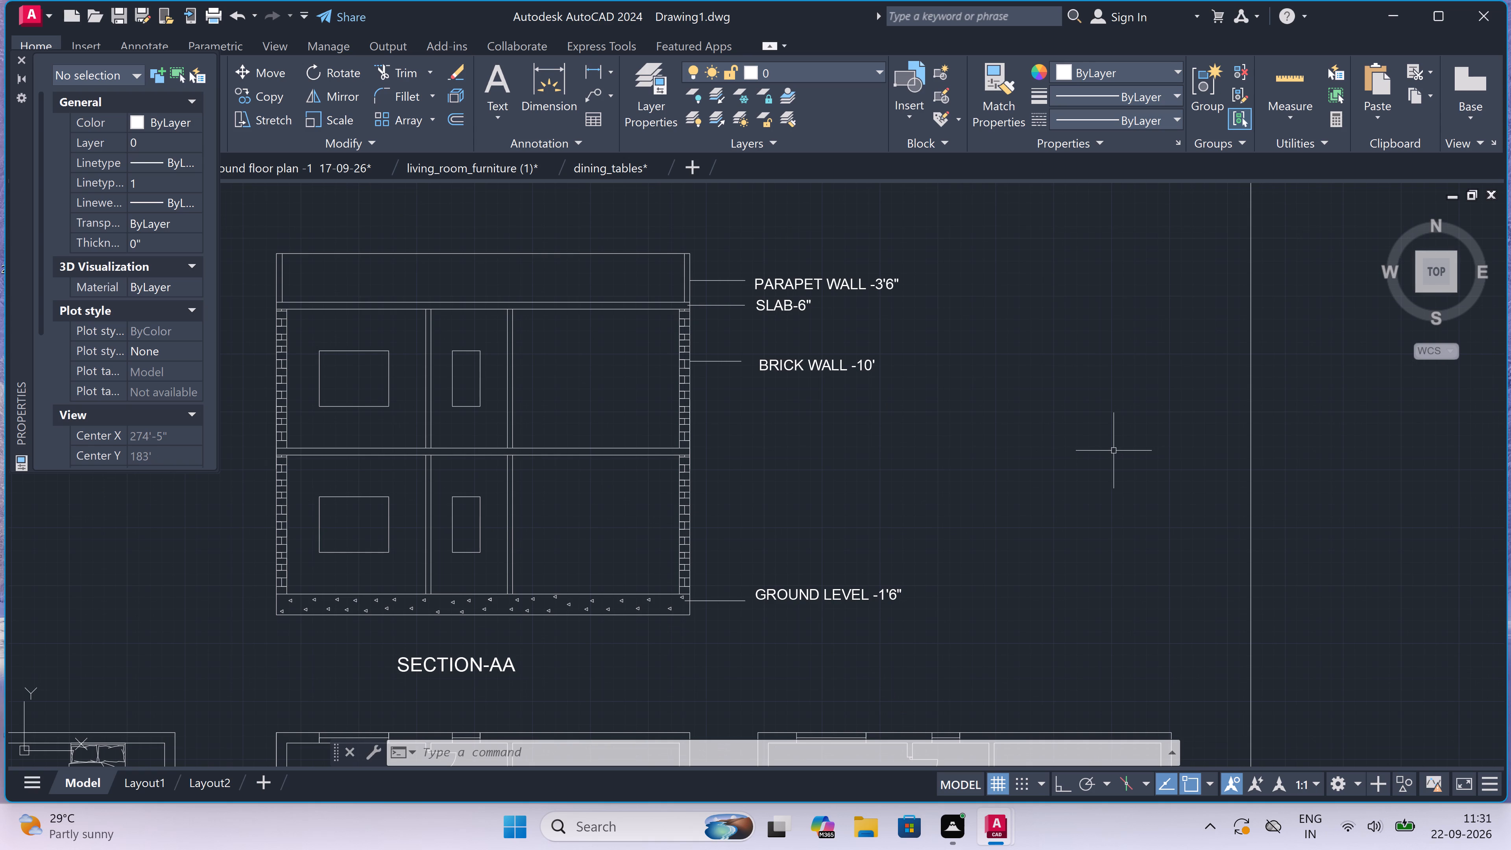
scroll(1114, 450, "down", 2)
Draw a continuous orthogonal line zigzagging up Section-AA's right parapet wall, forming seven horizontal brick courses about 4" apart.
scroll(951, 373, "up", 2)
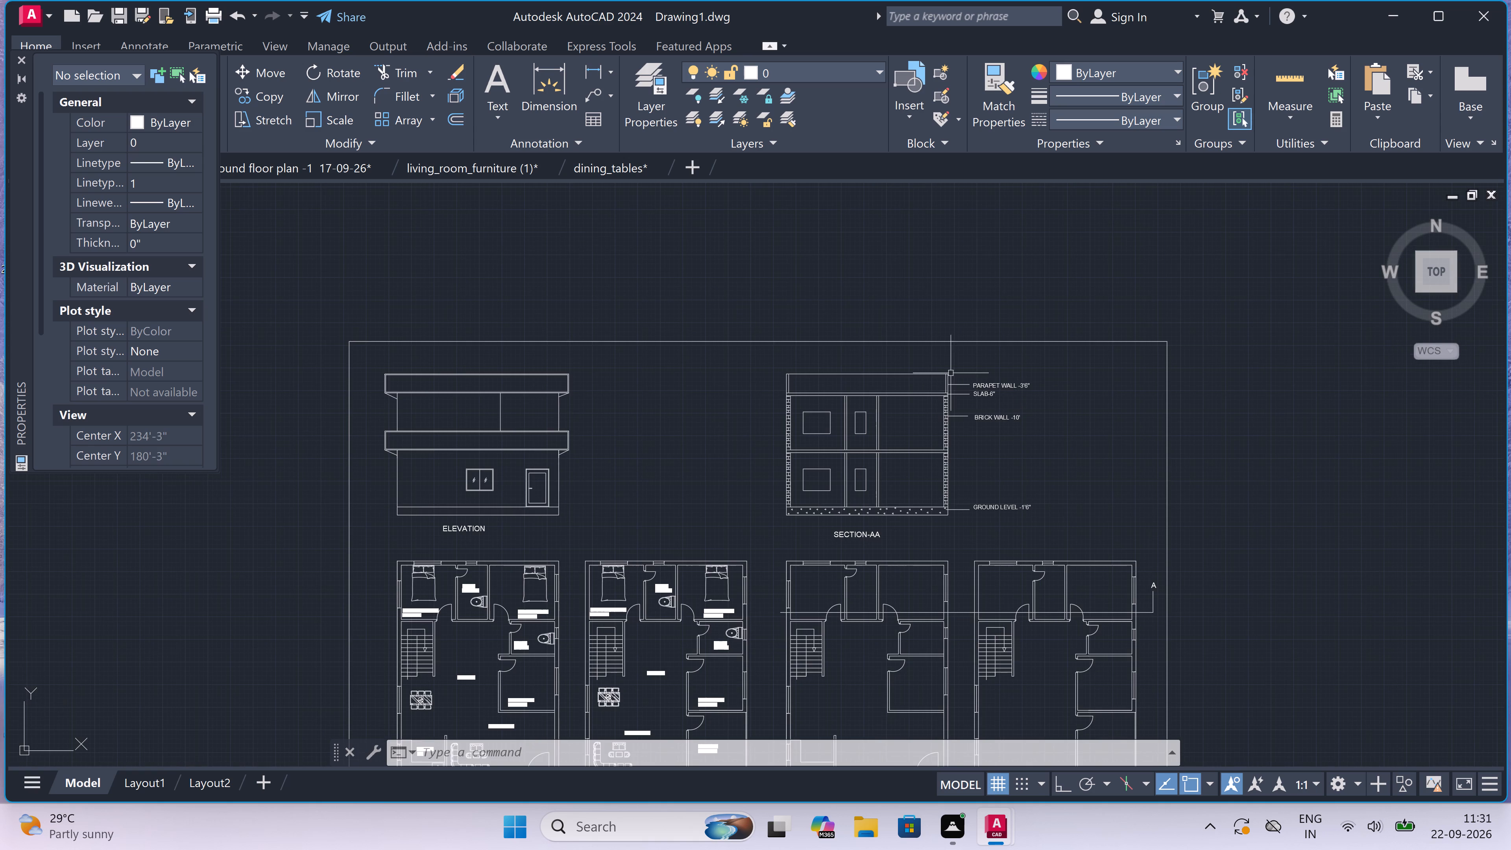
scroll(951, 373, "up", 2)
scroll(923, 447, "up", 3)
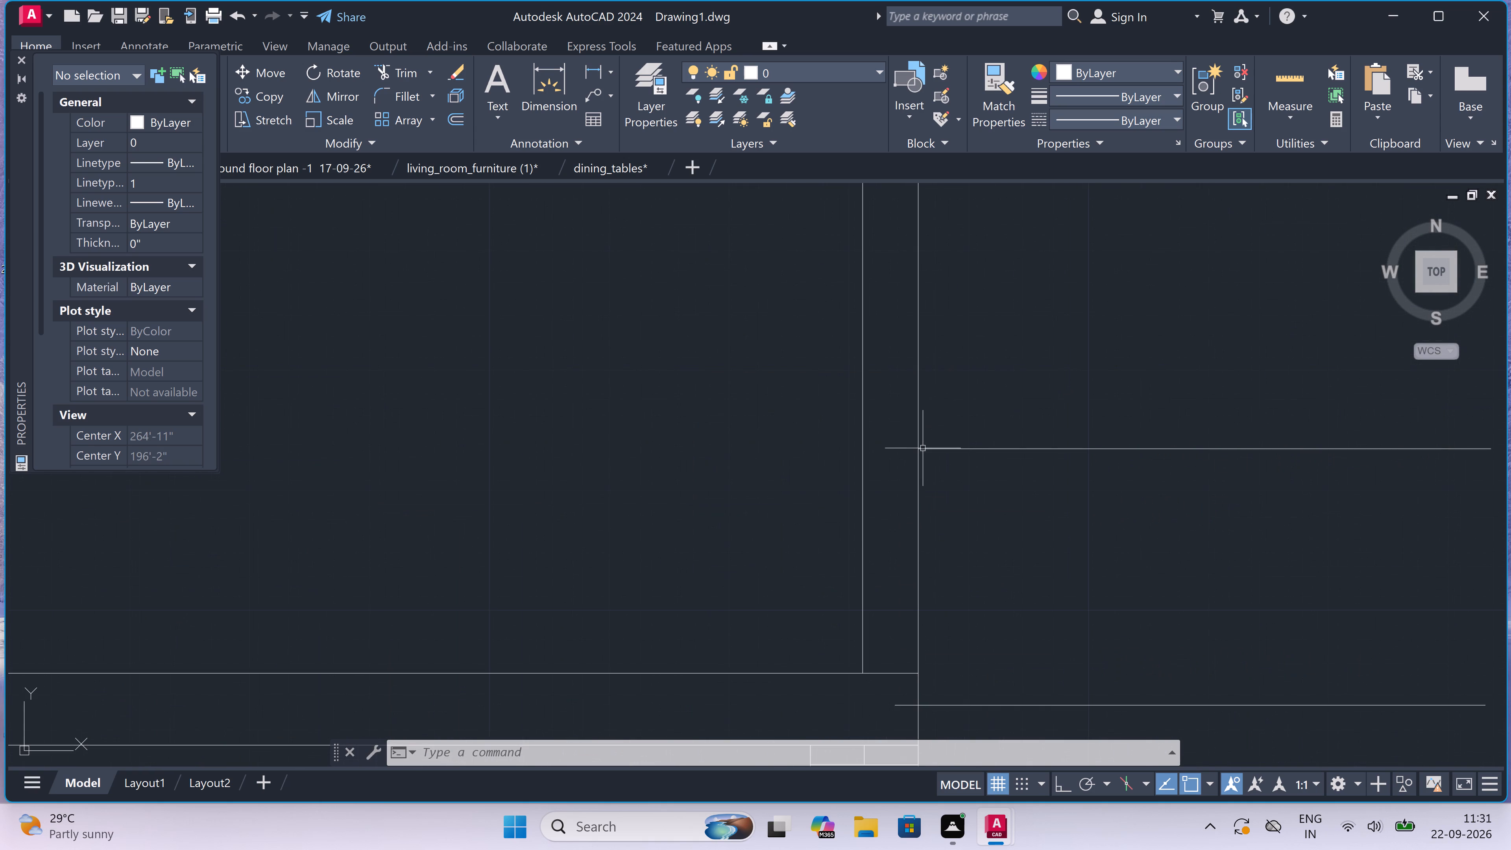
type("L")
key("space")
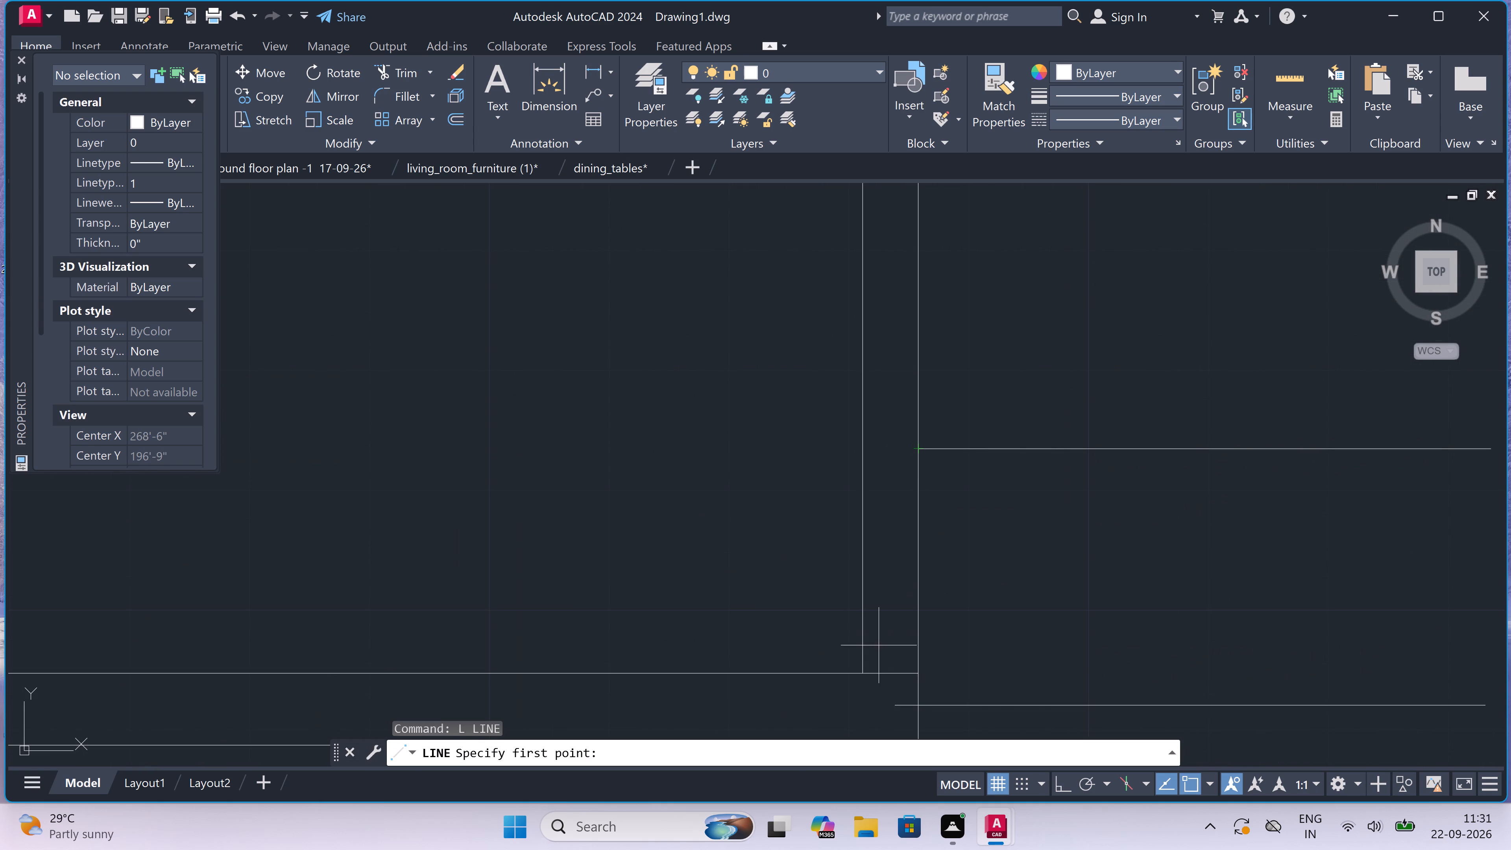
left_click(866, 633)
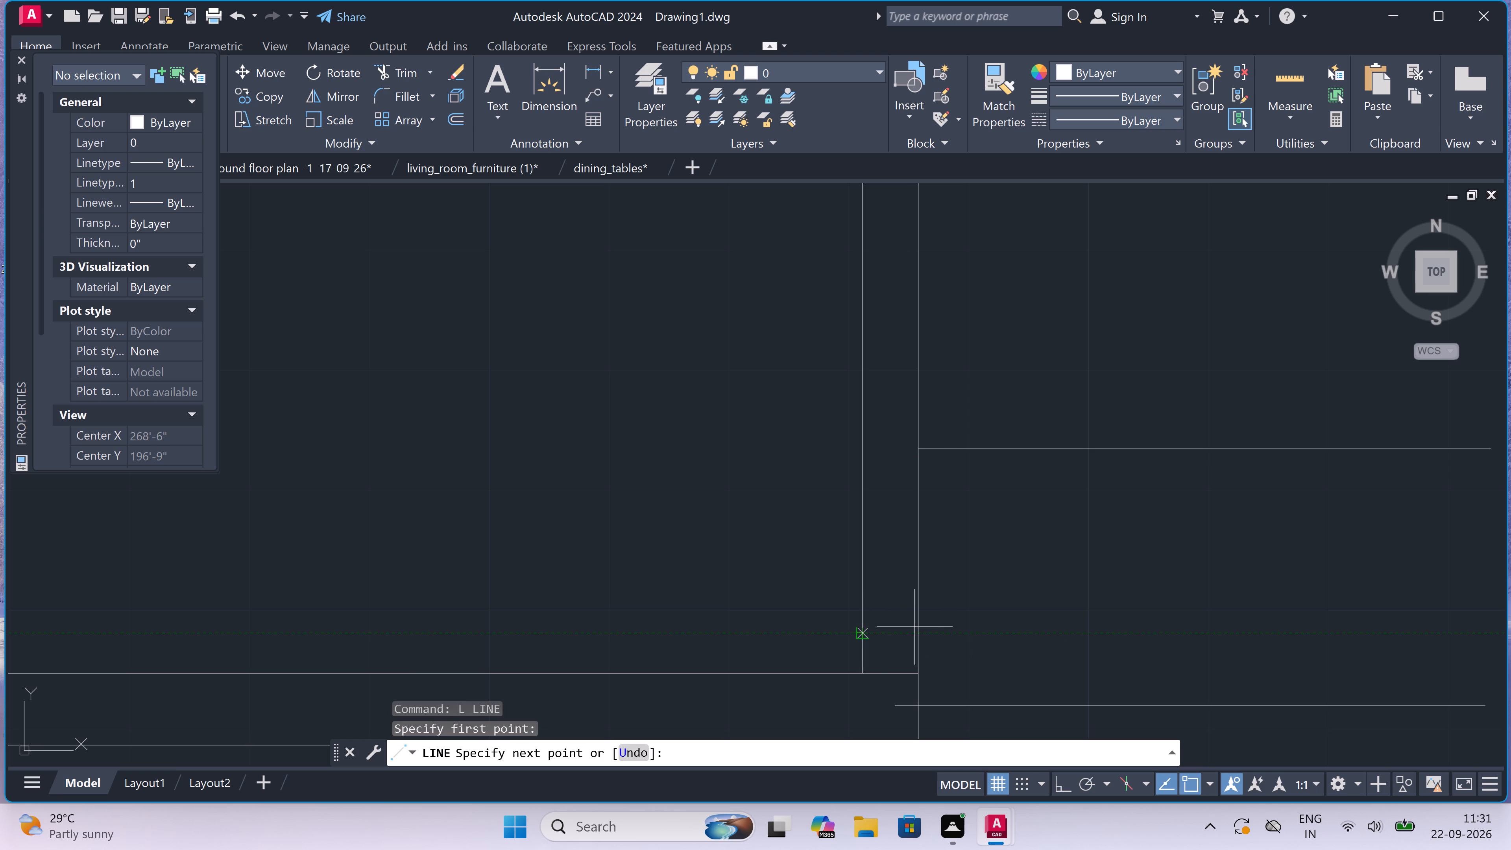
left_click(916, 627)
double_click(921, 596)
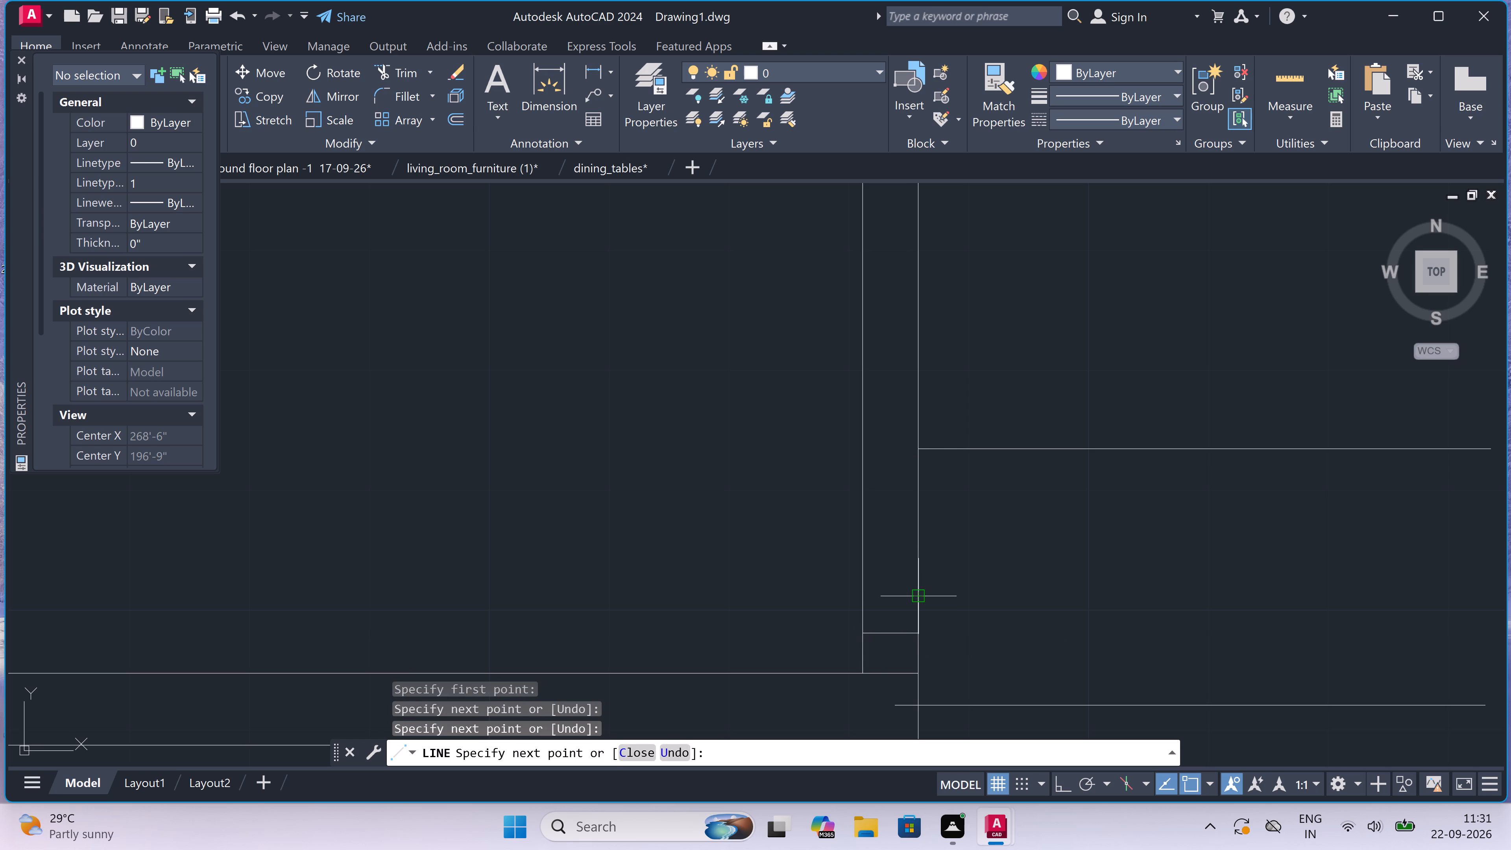
key("F8")
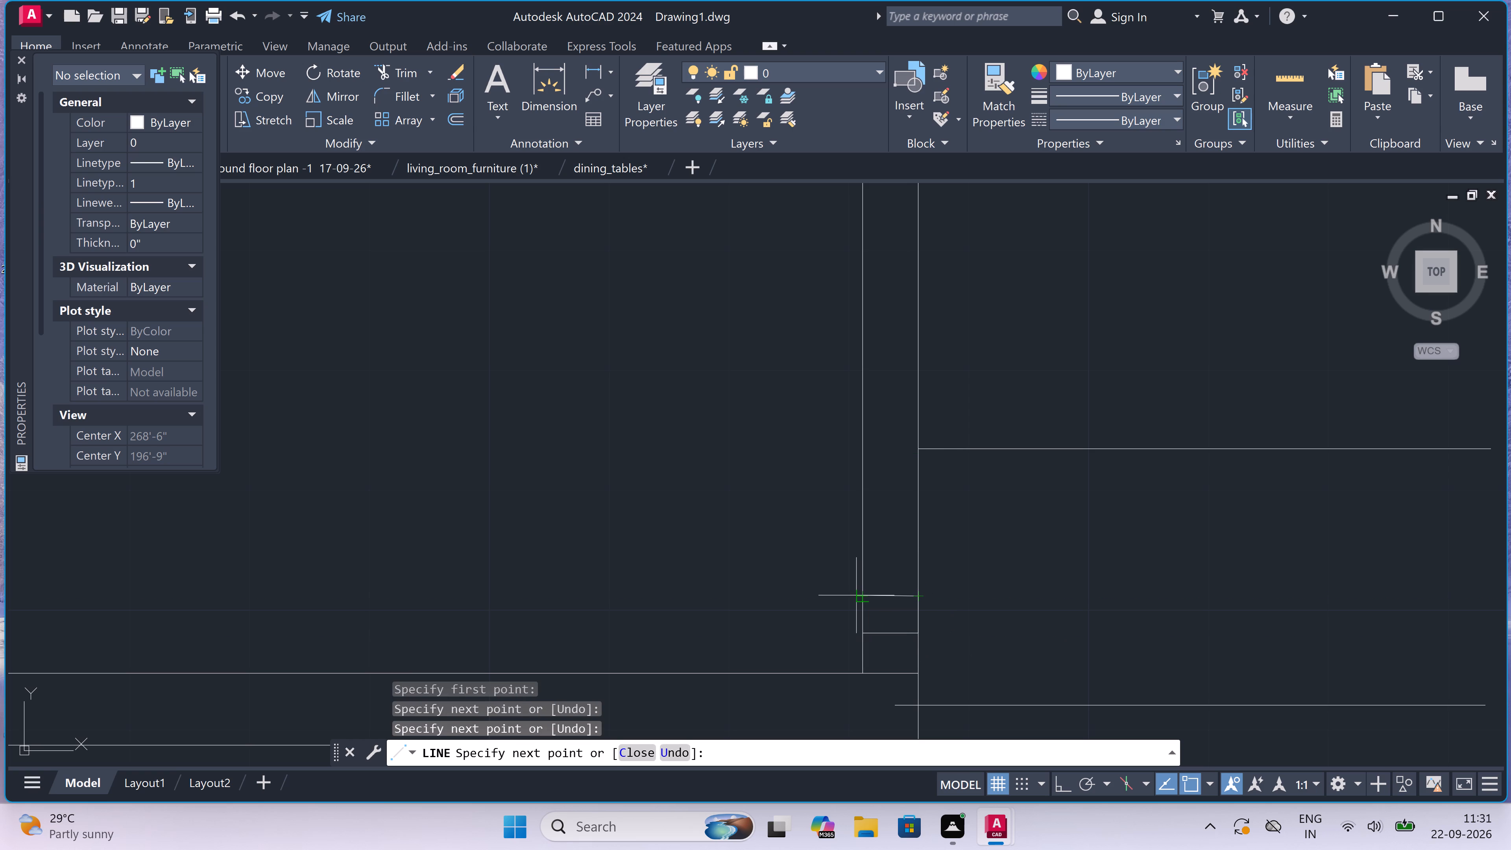
left_click(856, 595)
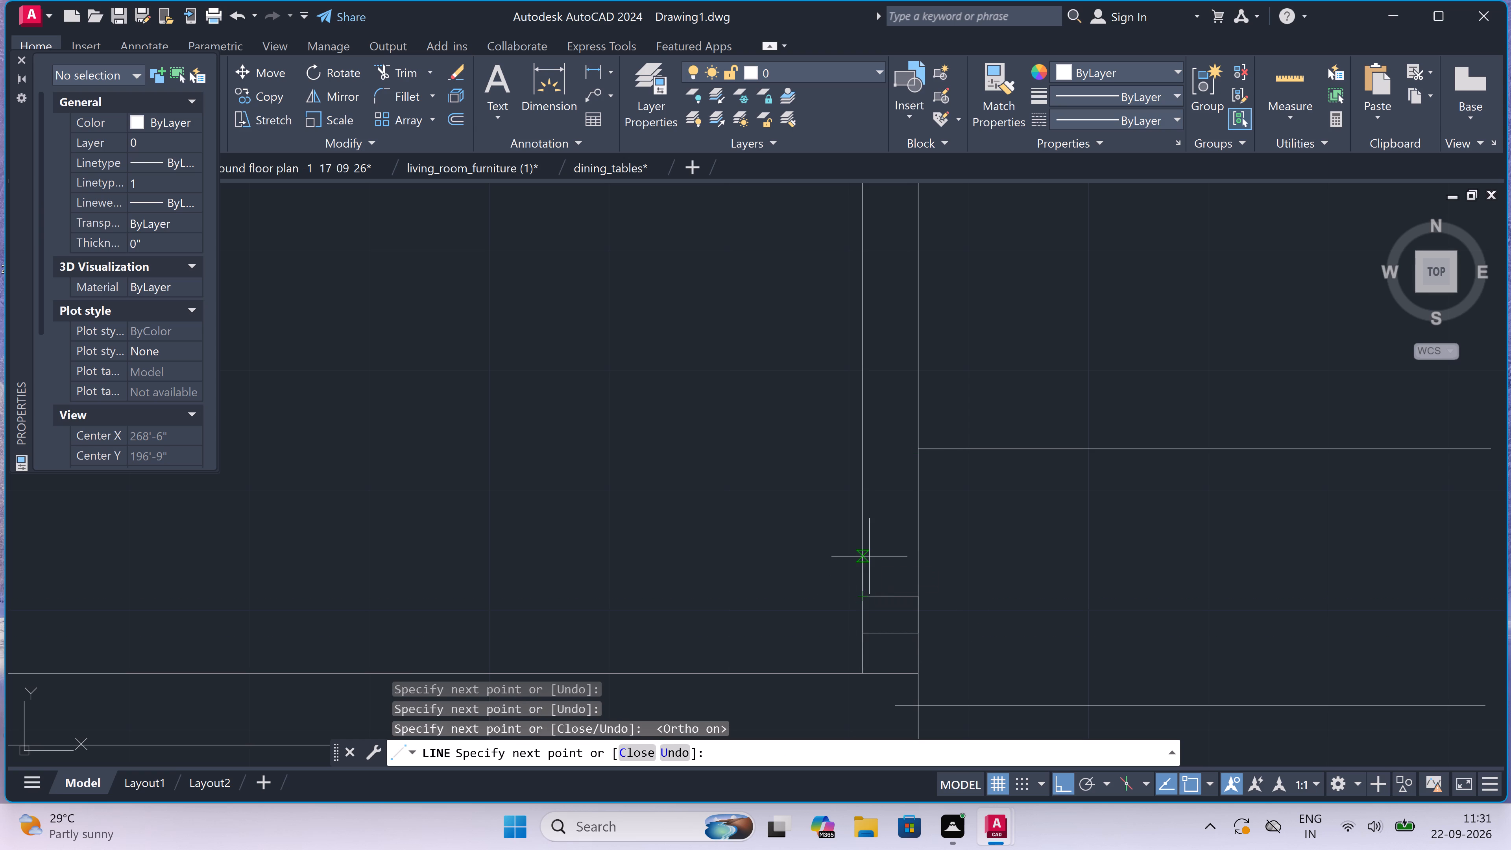
left_click(868, 557)
left_click(915, 556)
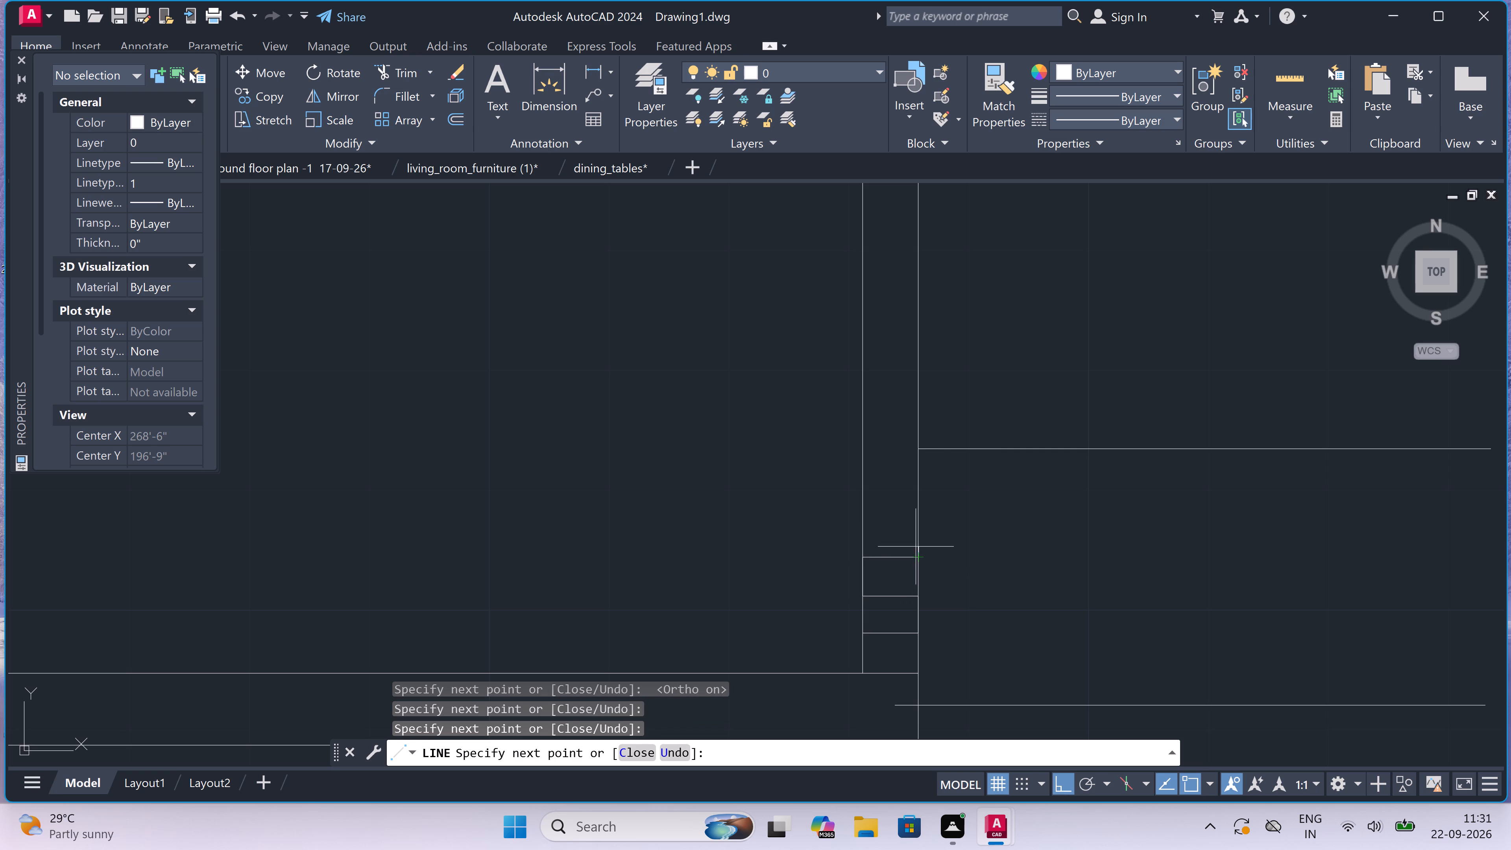
left_click(918, 513)
left_click(860, 512)
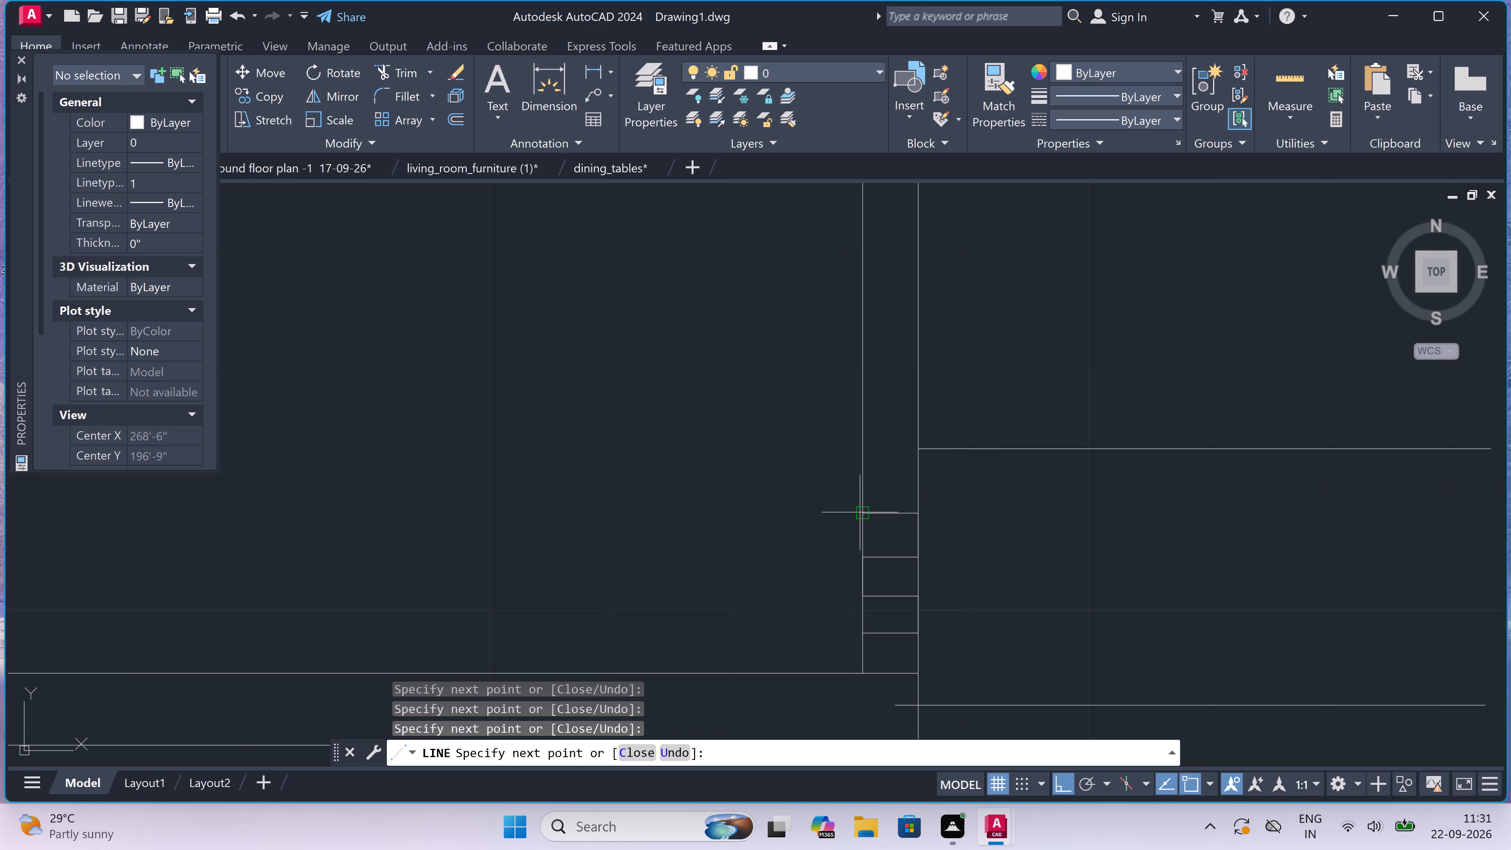
left_click(858, 473)
left_click(920, 481)
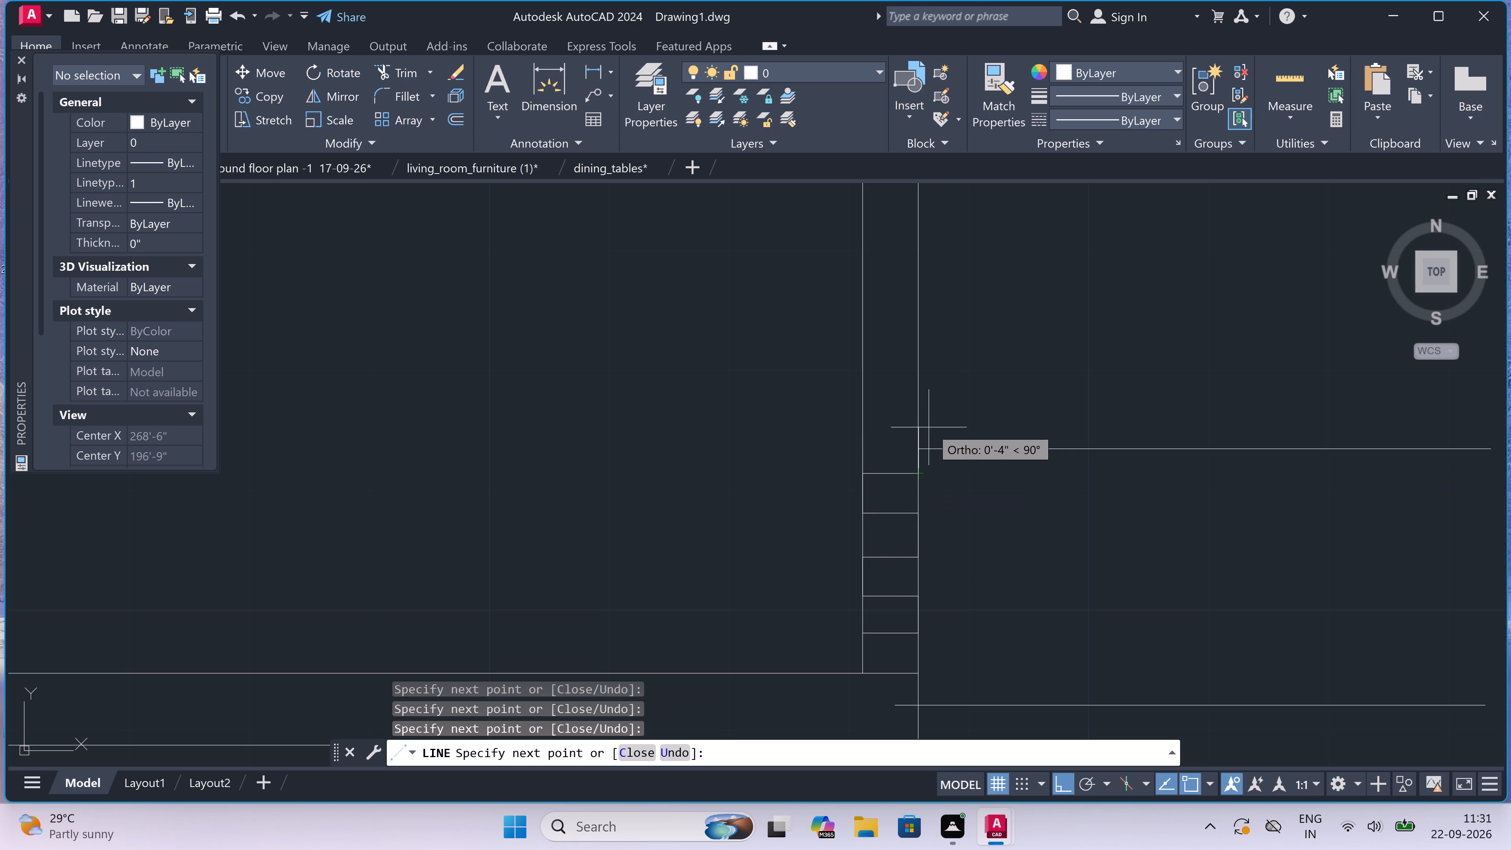
left_click(930, 427)
left_click(859, 429)
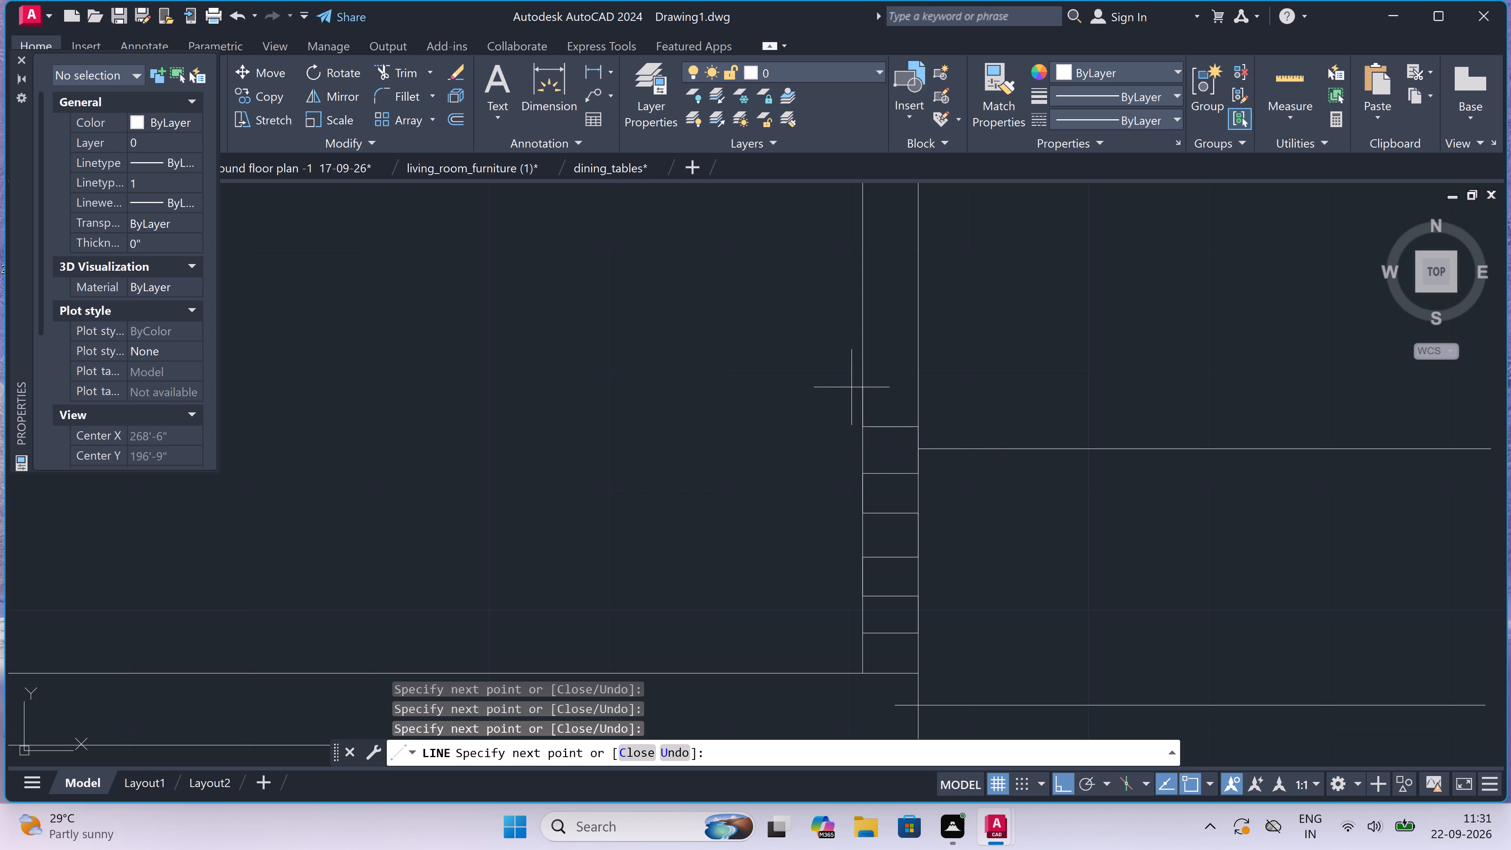
left_click(860, 389)
double_click(914, 386)
key("Escape")
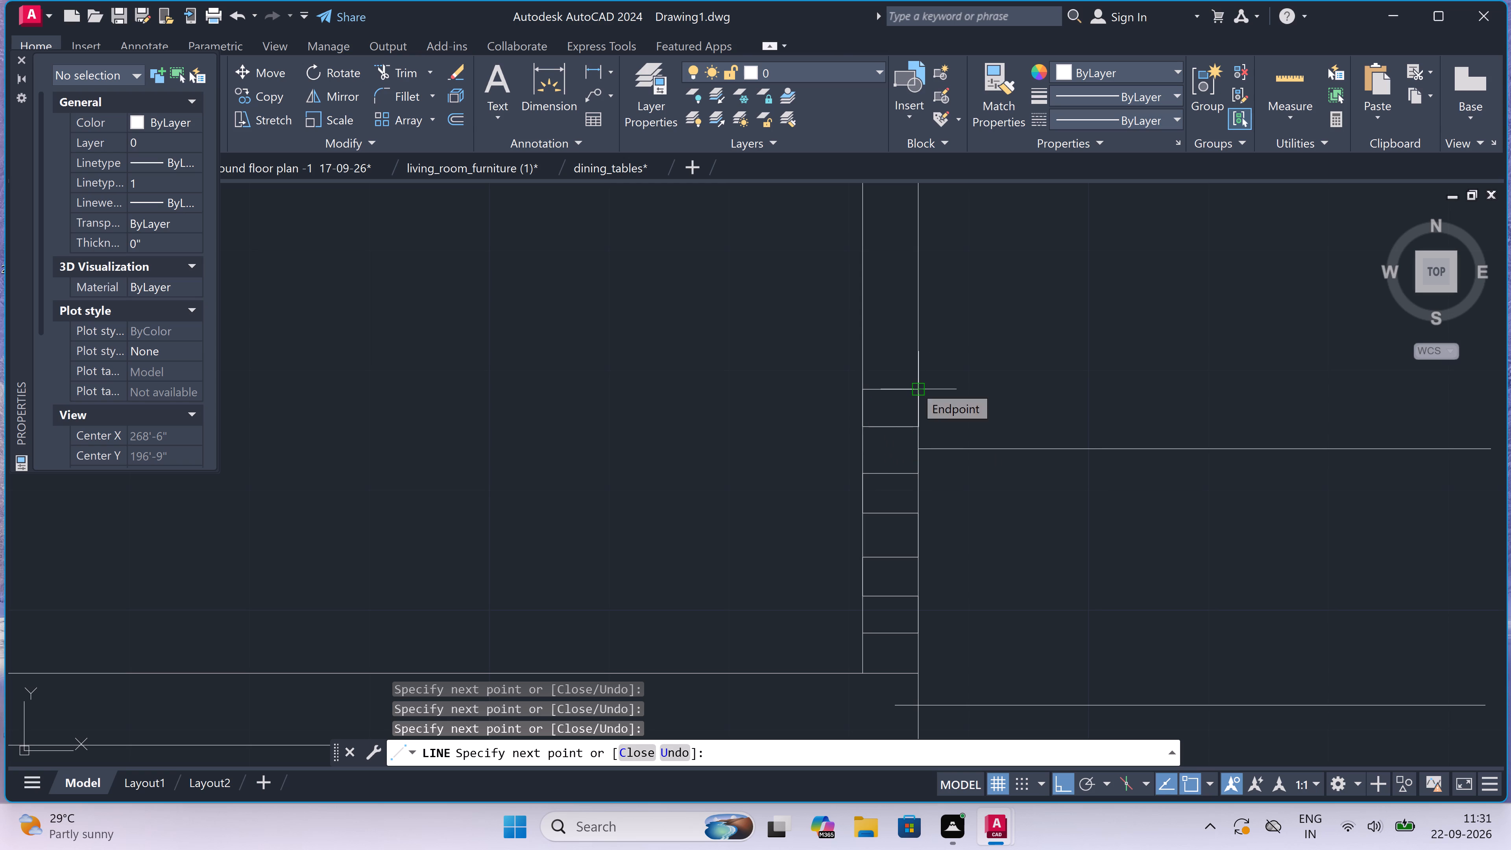
Copy the seven course lines straight up the right parapet wall, placing the lowest copy on the topmost existing course.
left_click(905, 369)
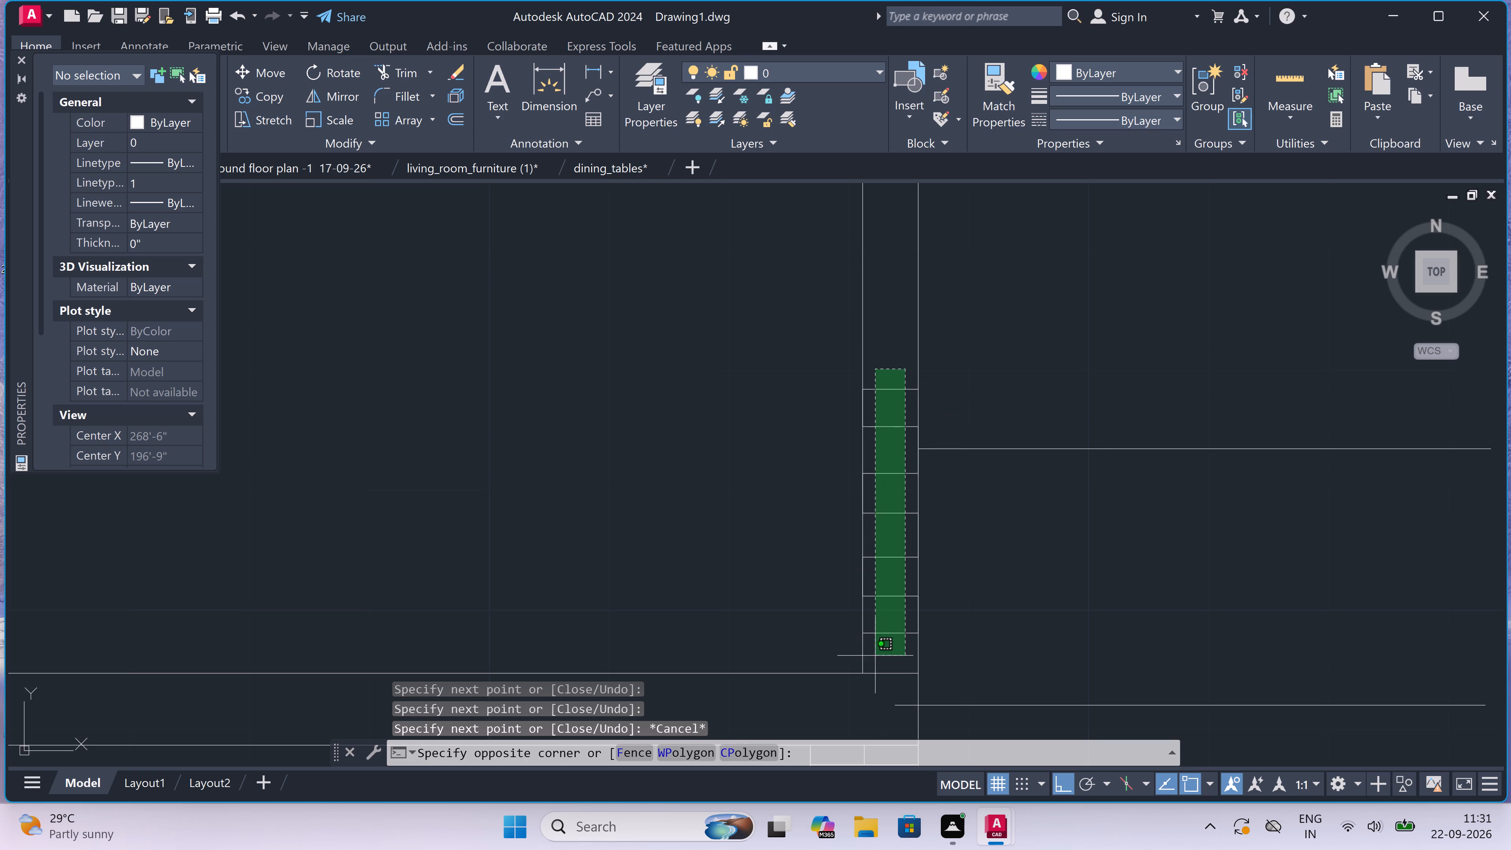
left_click(875, 656)
left_click(244, 95)
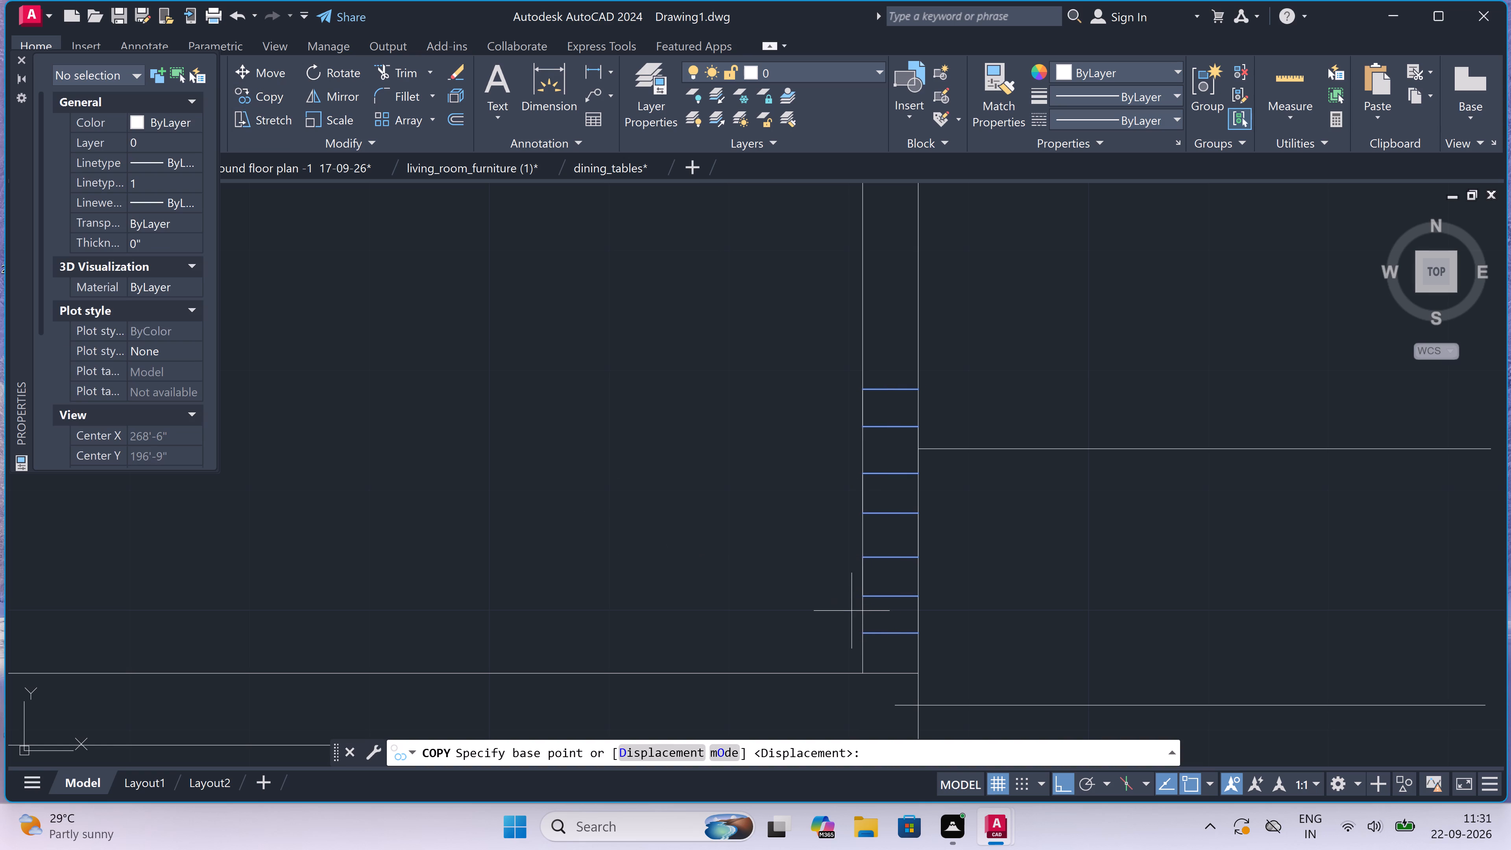
left_click(867, 632)
scroll(867, 591, "down", 2)
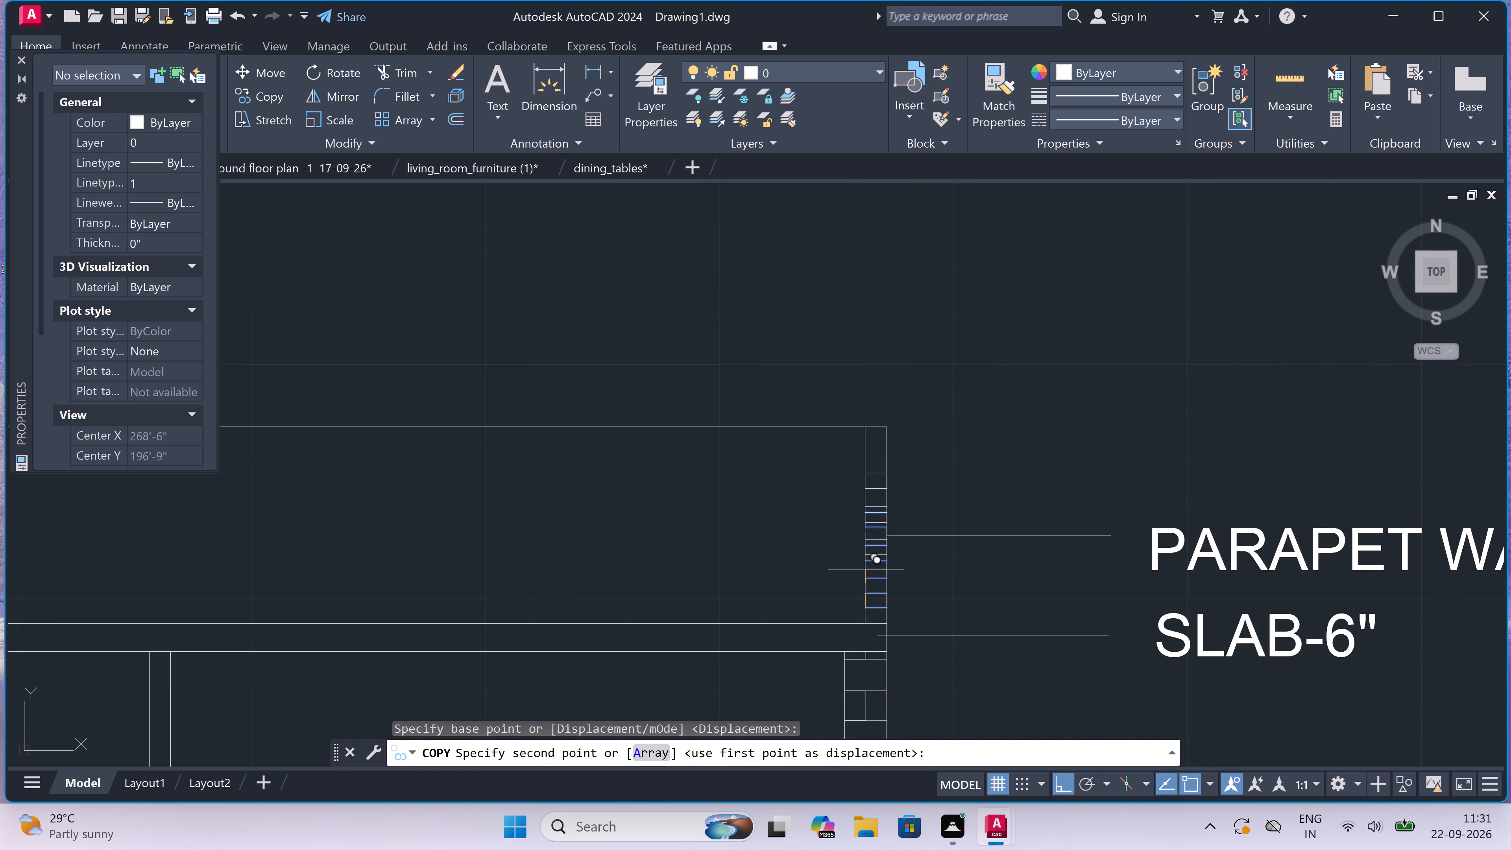
scroll(865, 500, "up", 3)
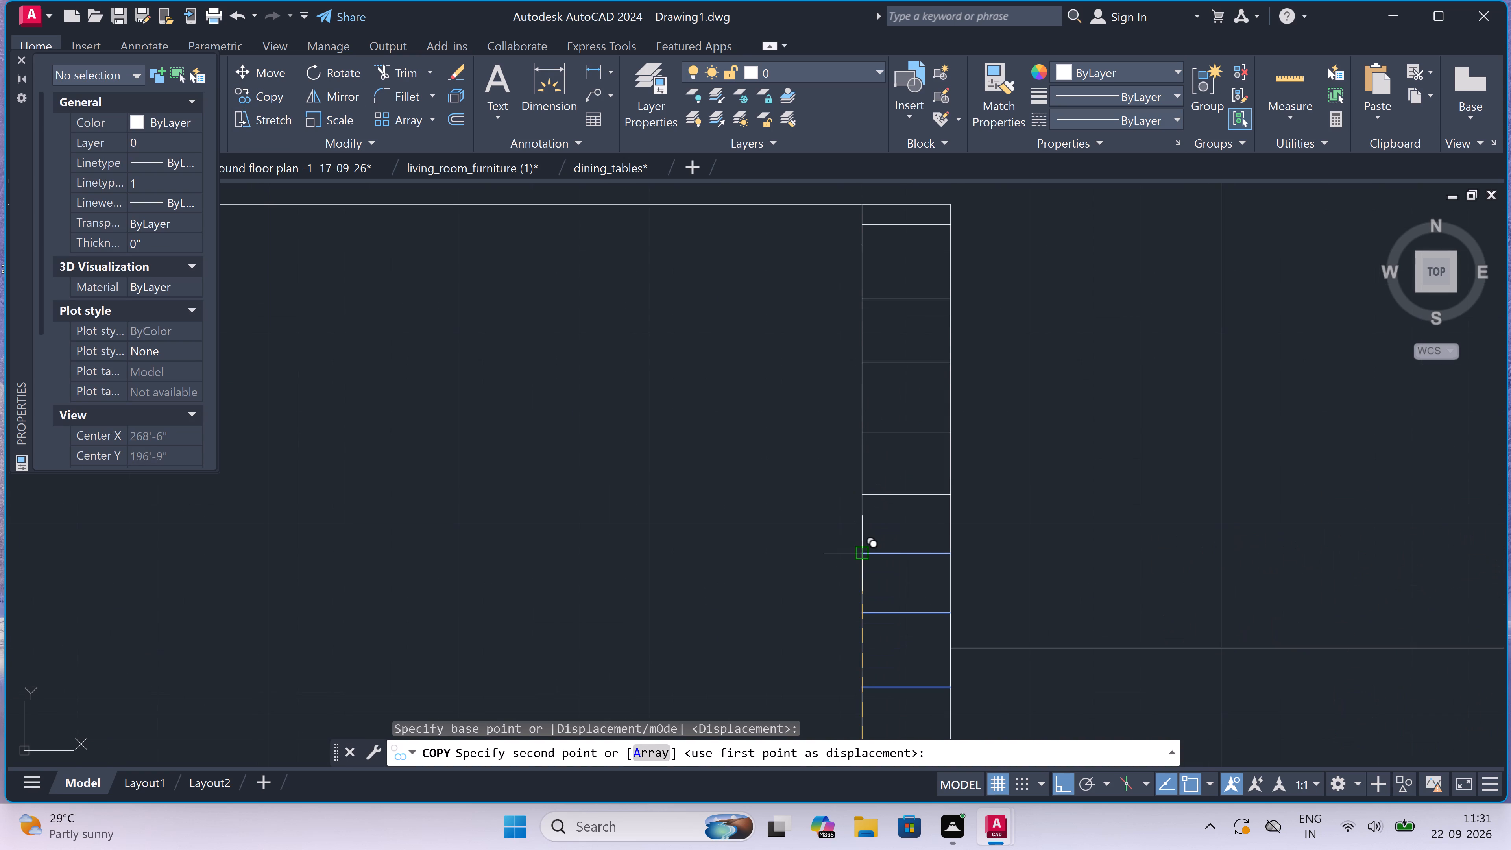
left_click(864, 551)
key("Escape")
Trim away the course line sticking out above the top of Section-AA's right parapet wall.
scroll(890, 522, "down", 2)
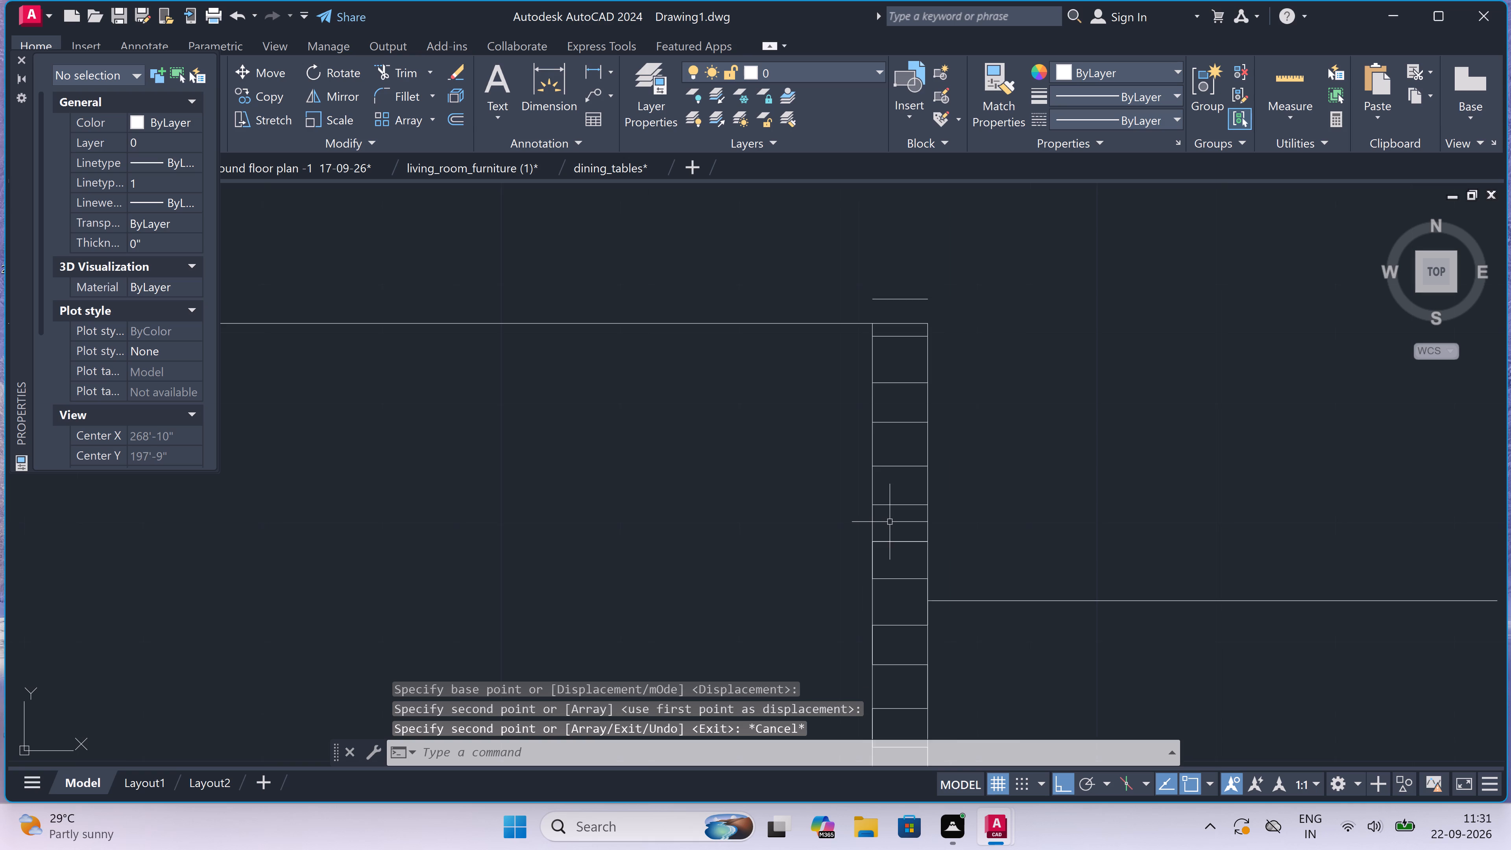
type("TR")
key("space")
scroll(892, 388, "up", 1)
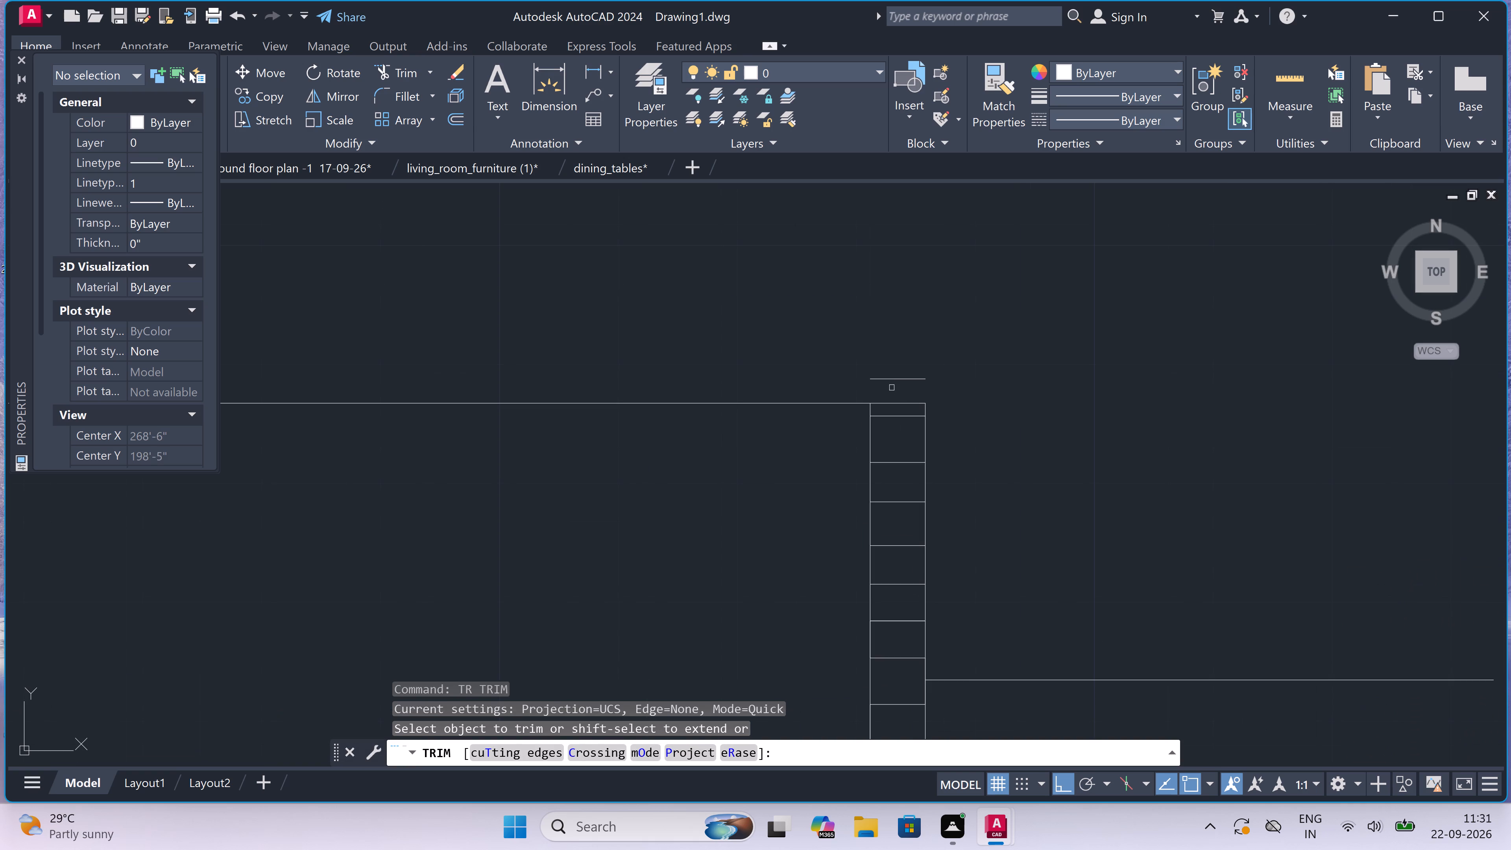
left_click(892, 386)
left_click(891, 349)
key("Escape")
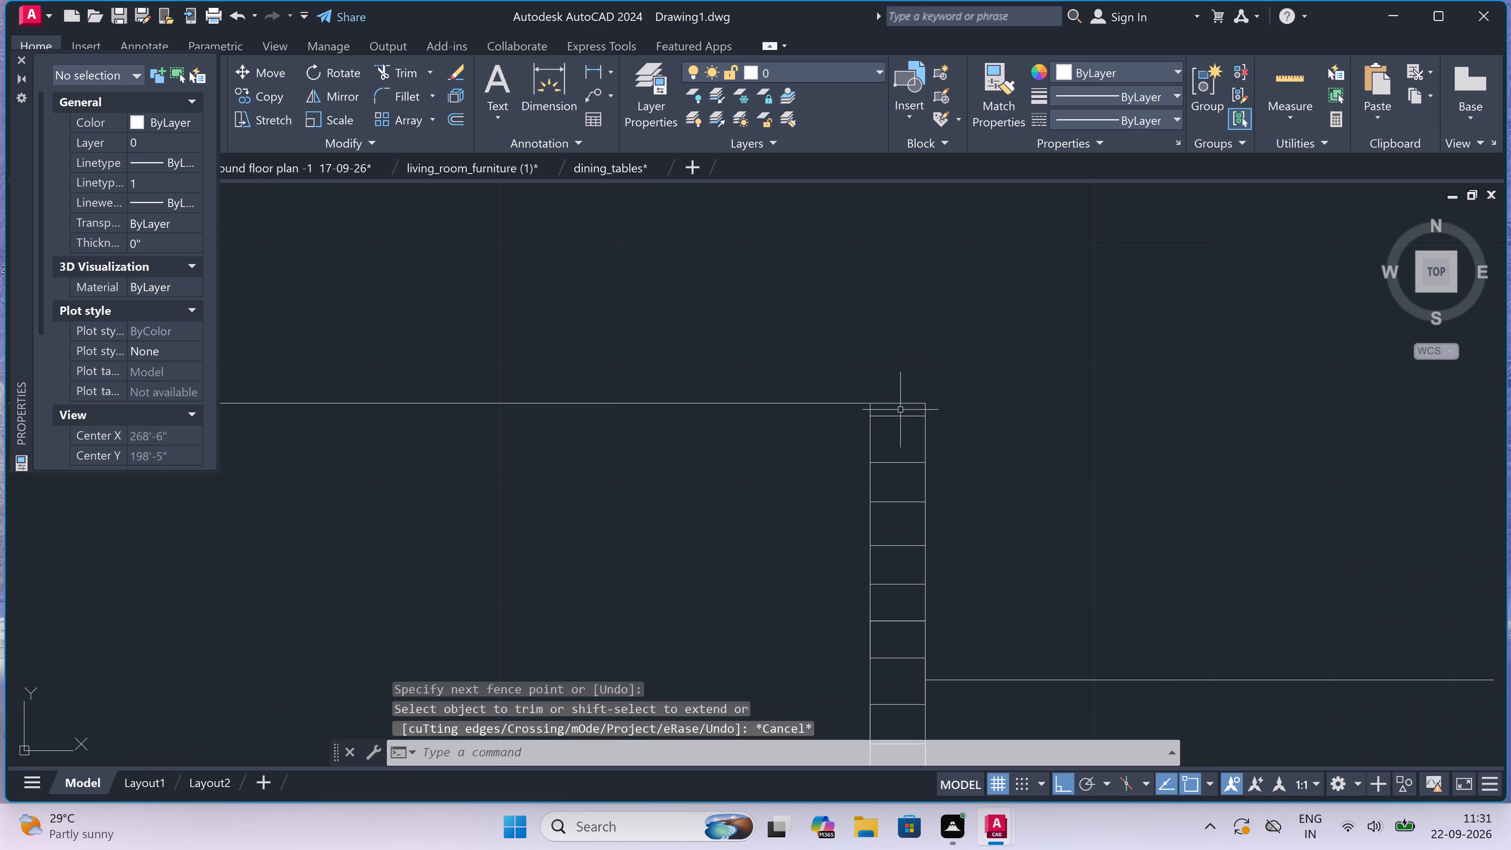
Copy all the brick course lines from Section-AA's right parapet wall into the left parapet, setting the lowest line's end on its inner bottom corner.
scroll(907, 414, "up", 2)
left_click_drag(910, 404, 906, 447)
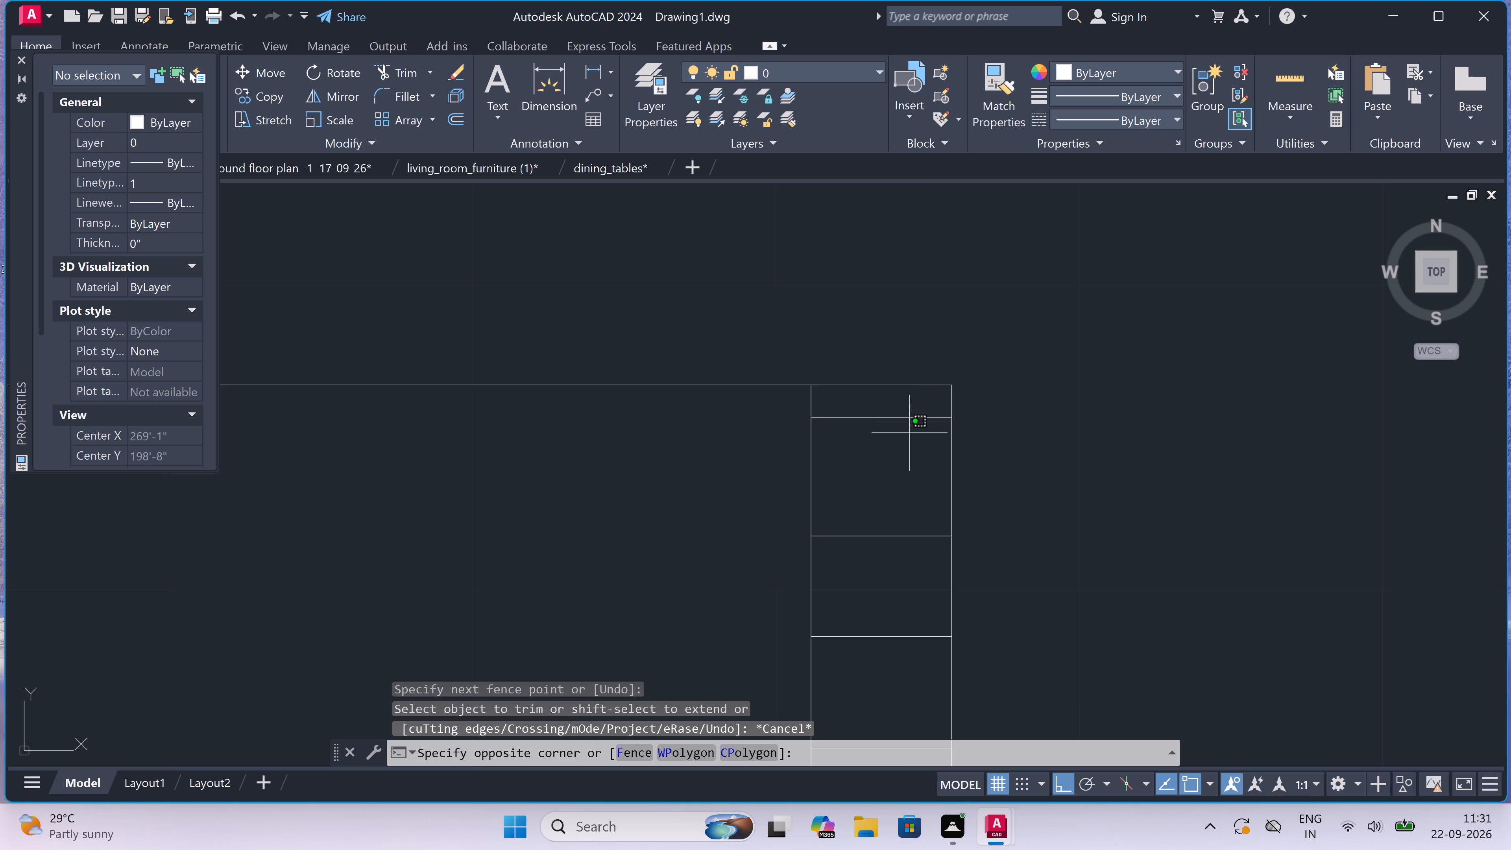
scroll(884, 560, "down", 6)
scroll(868, 670, "up", 2)
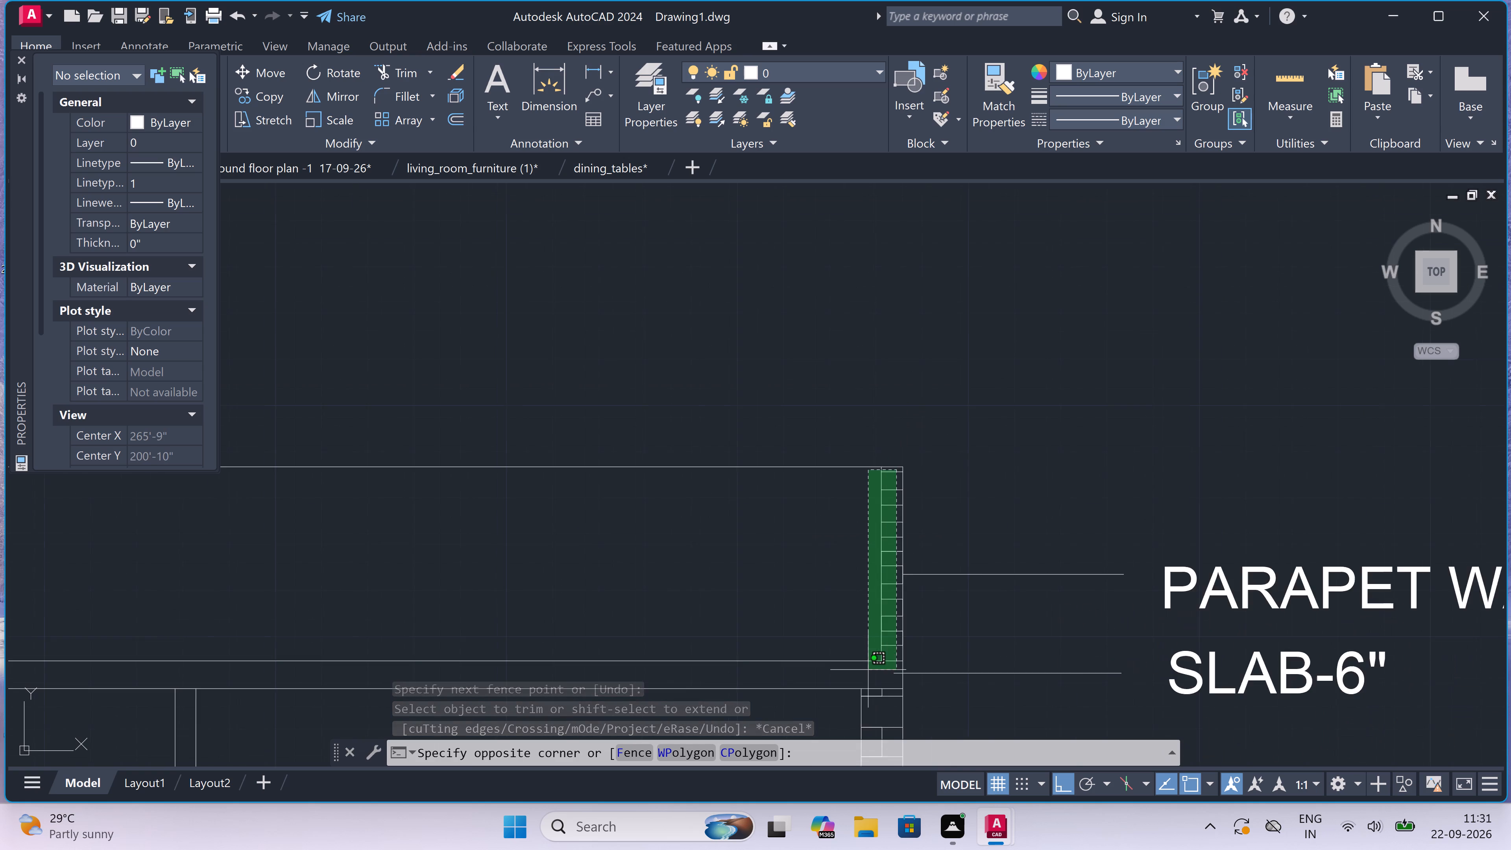
scroll(868, 670, "up", 2)
left_click(940, 593)
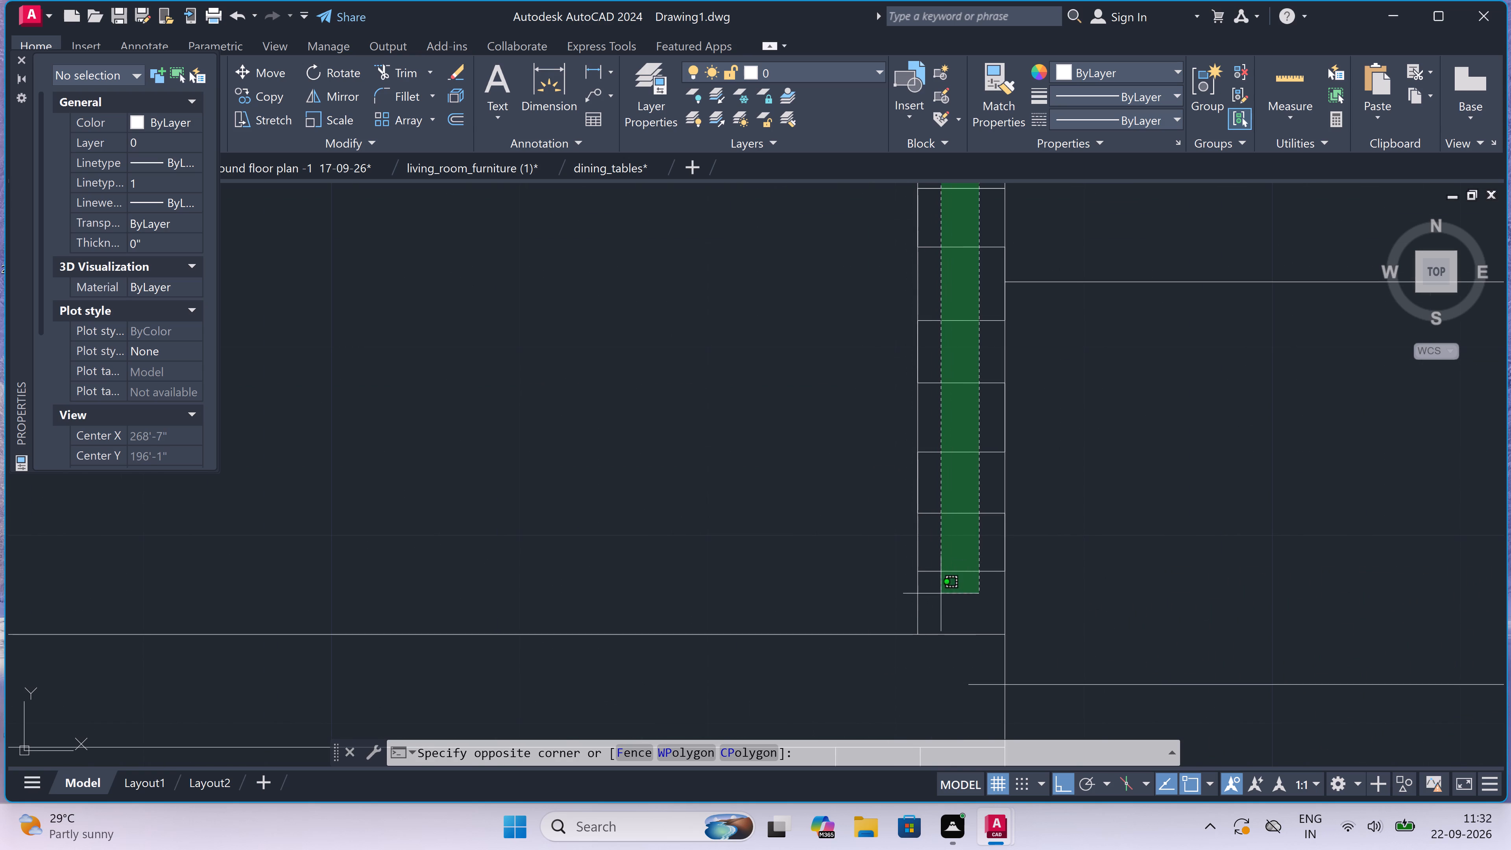
left_click(240, 86)
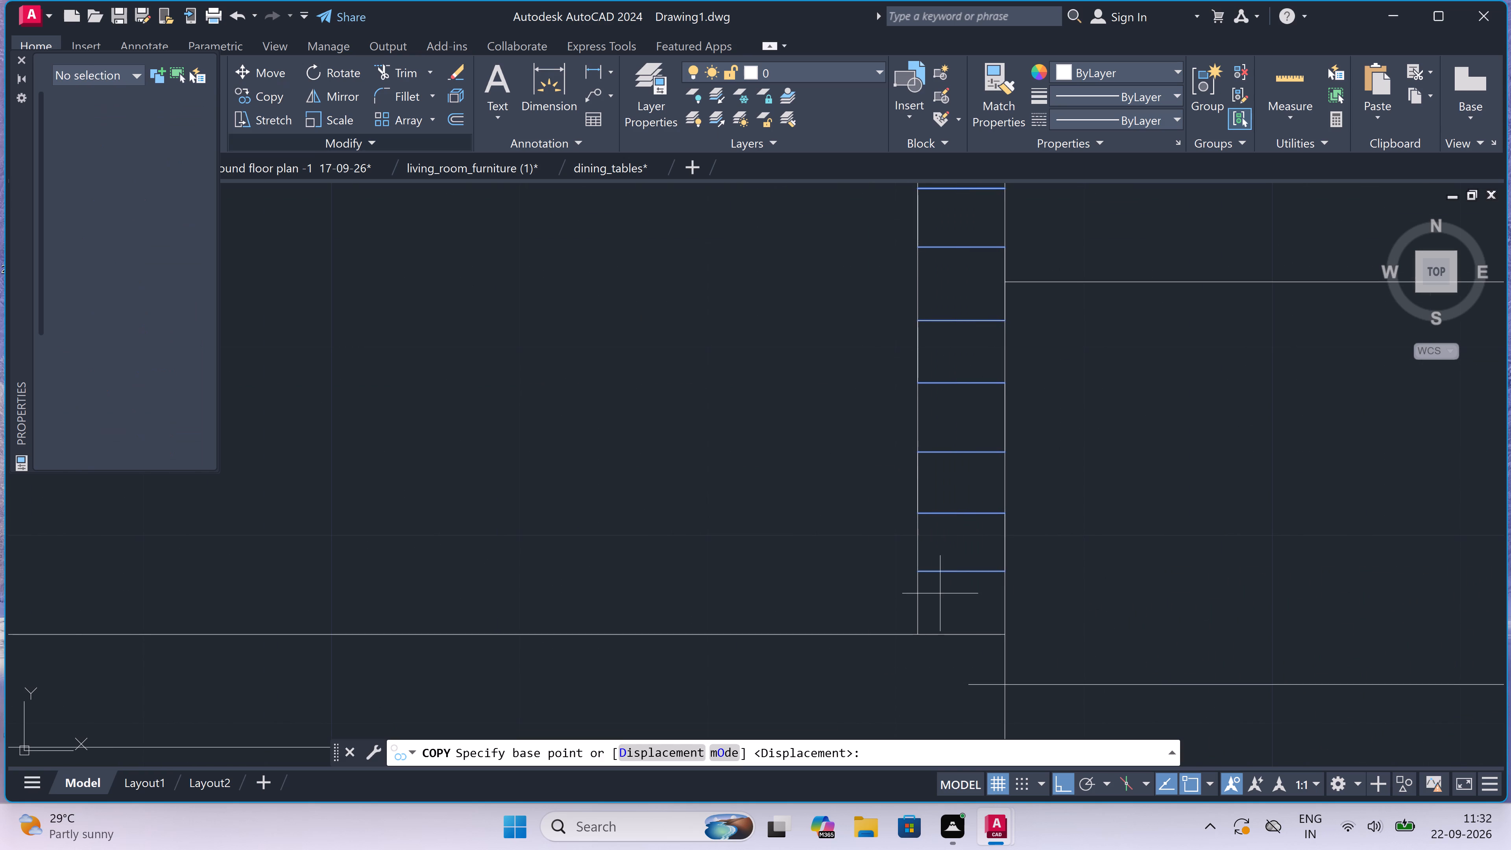
left_click(1000, 571)
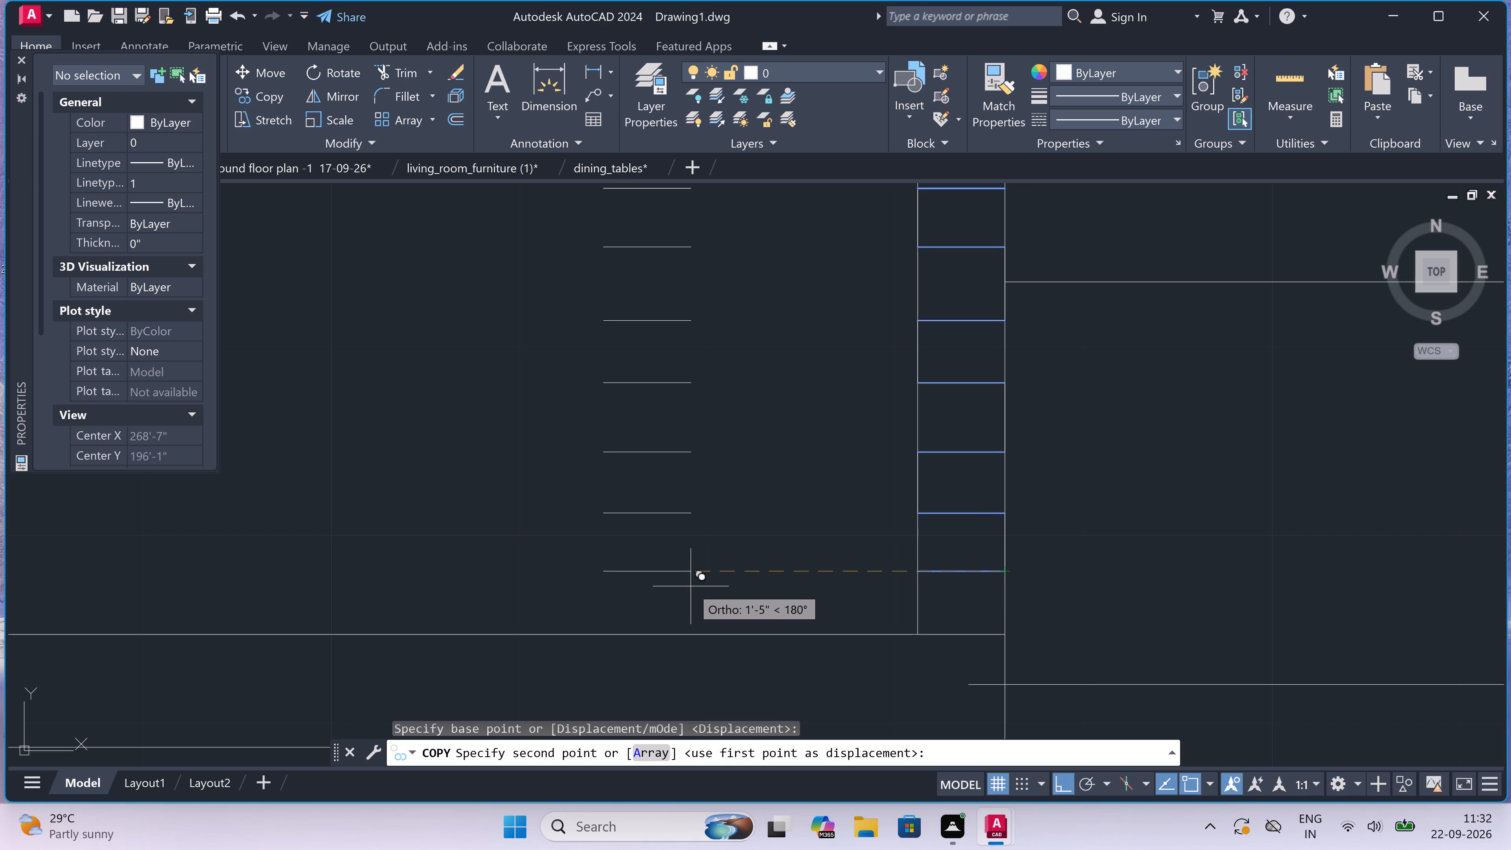
scroll(697, 586, "down", 7)
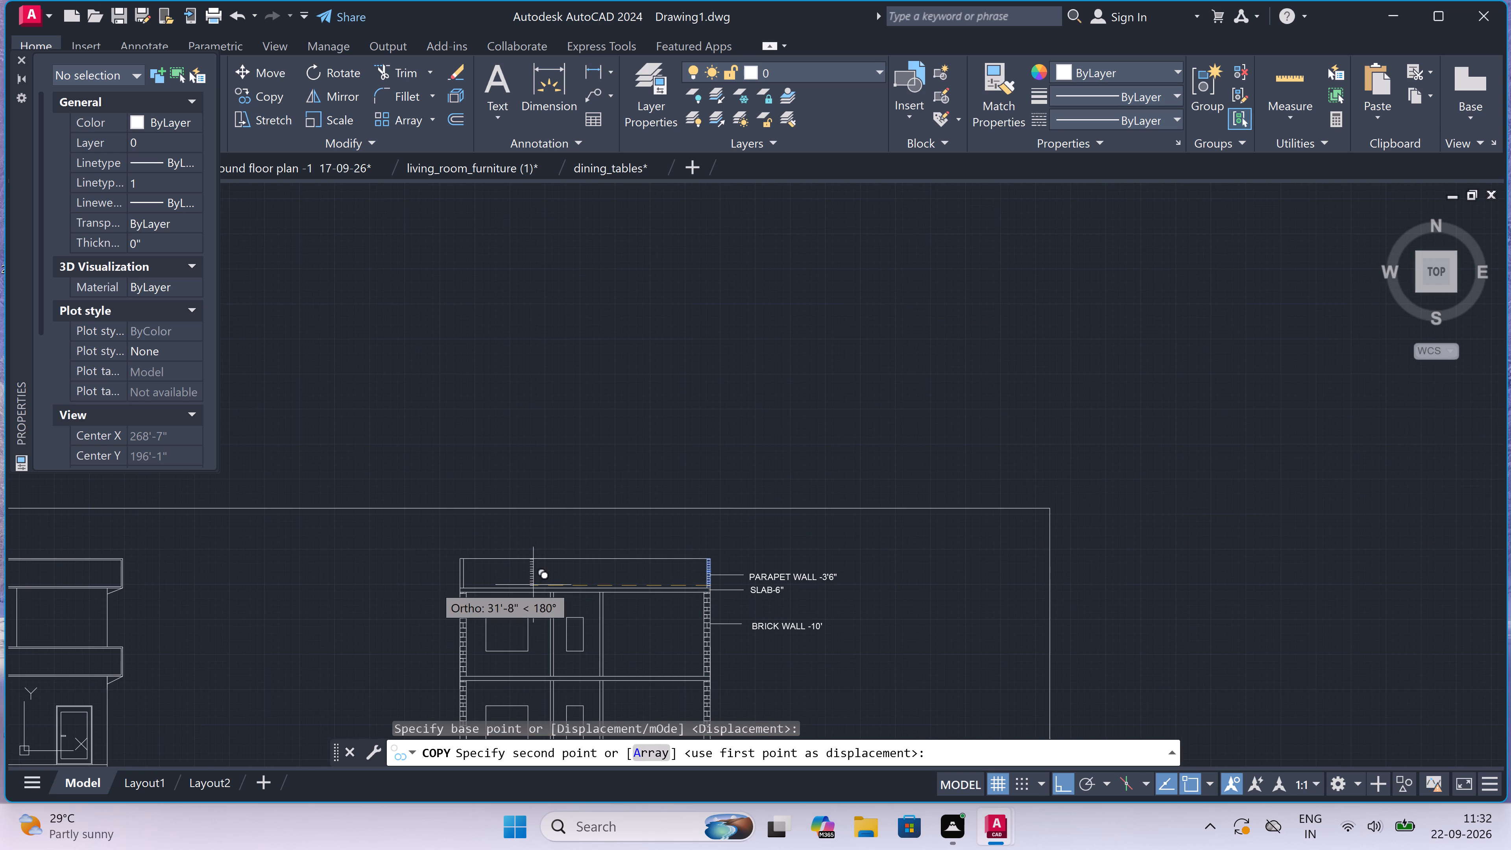
scroll(433, 585, "up", 4)
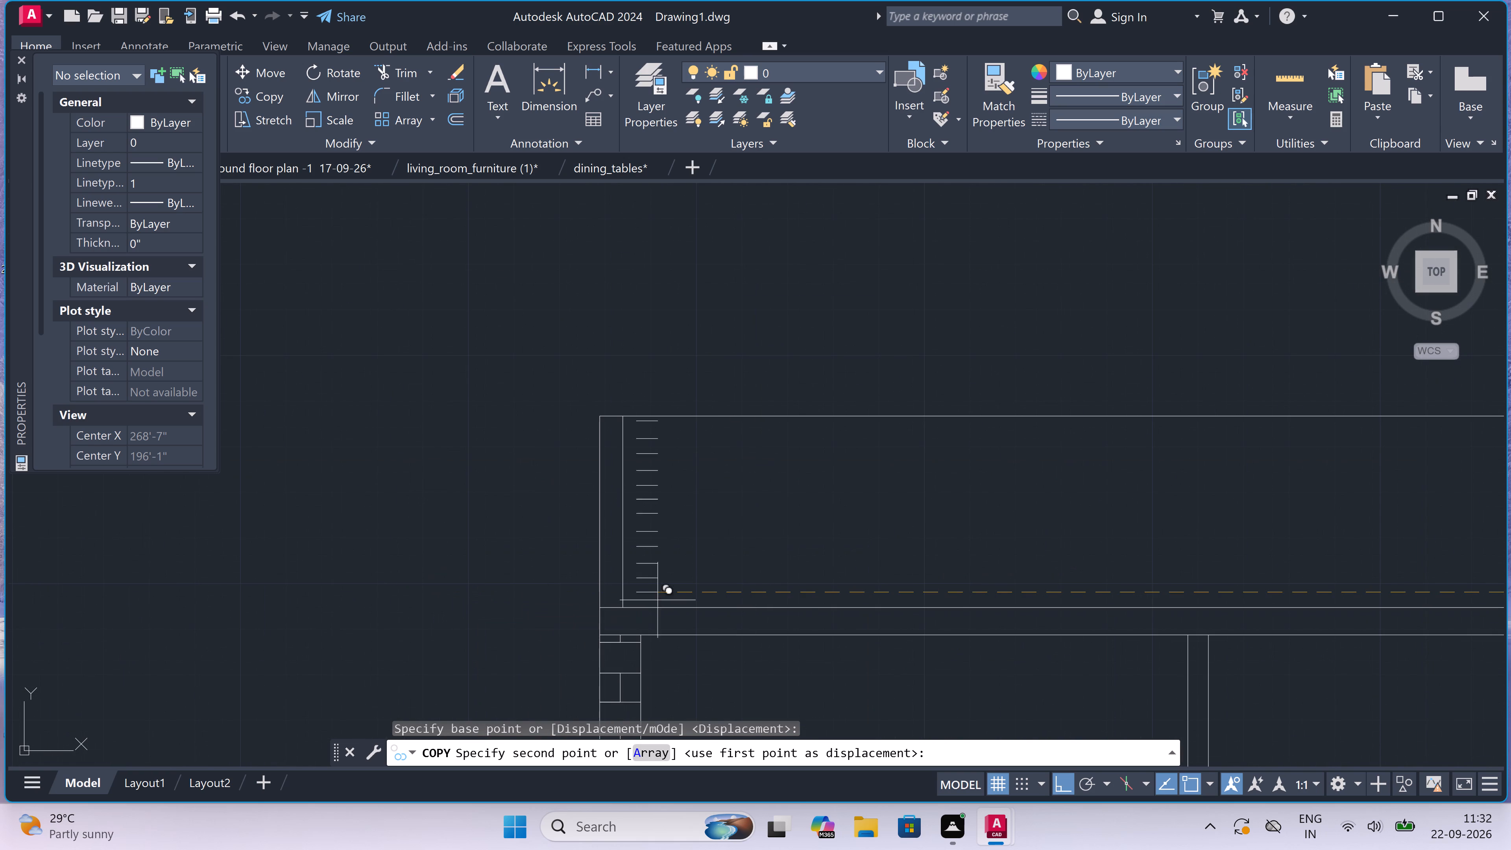
scroll(561, 610, "up", 3)
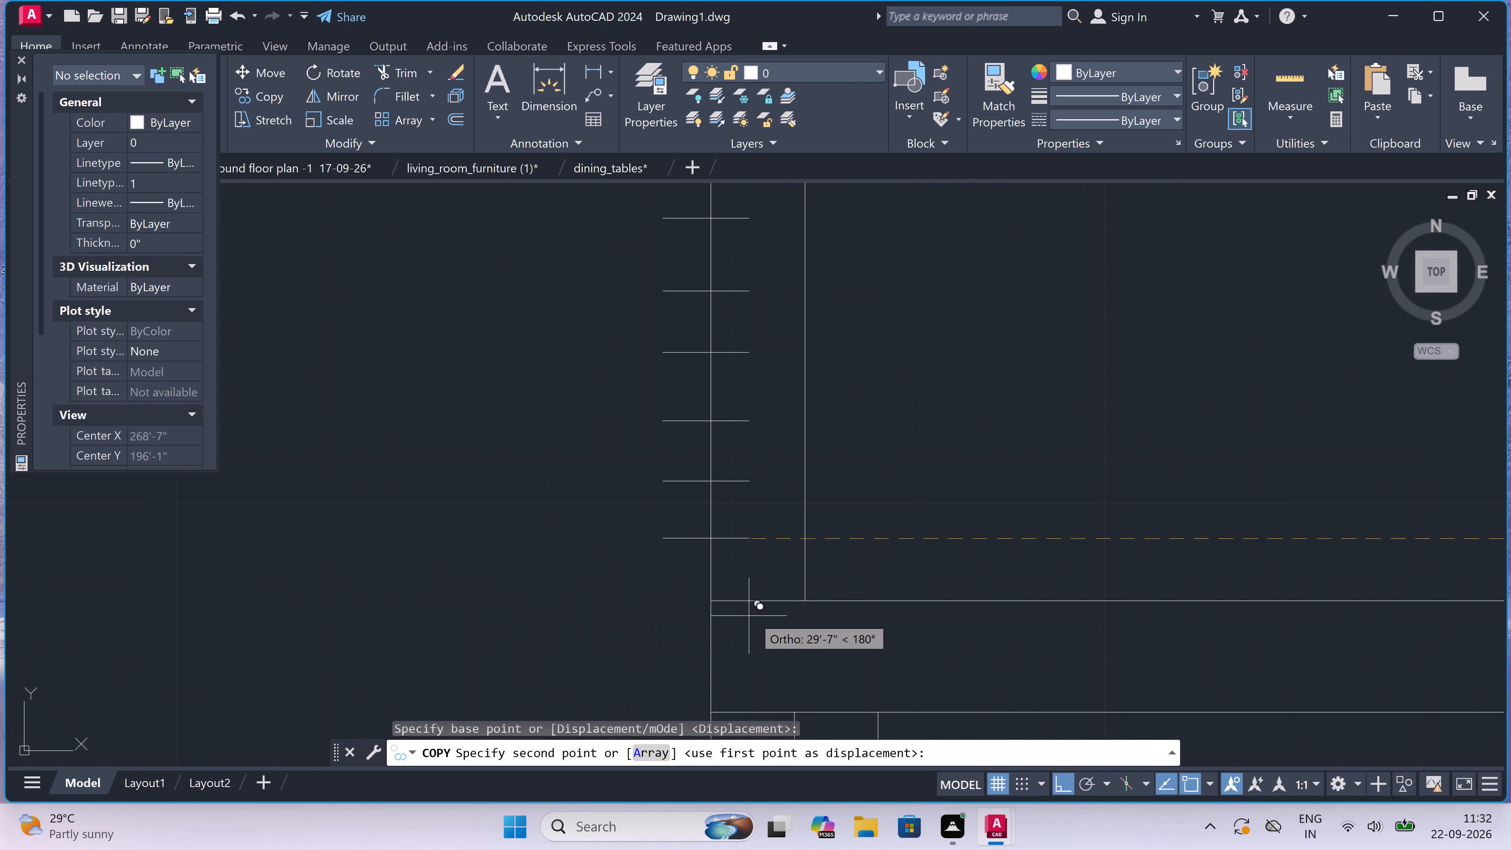
key("F8")
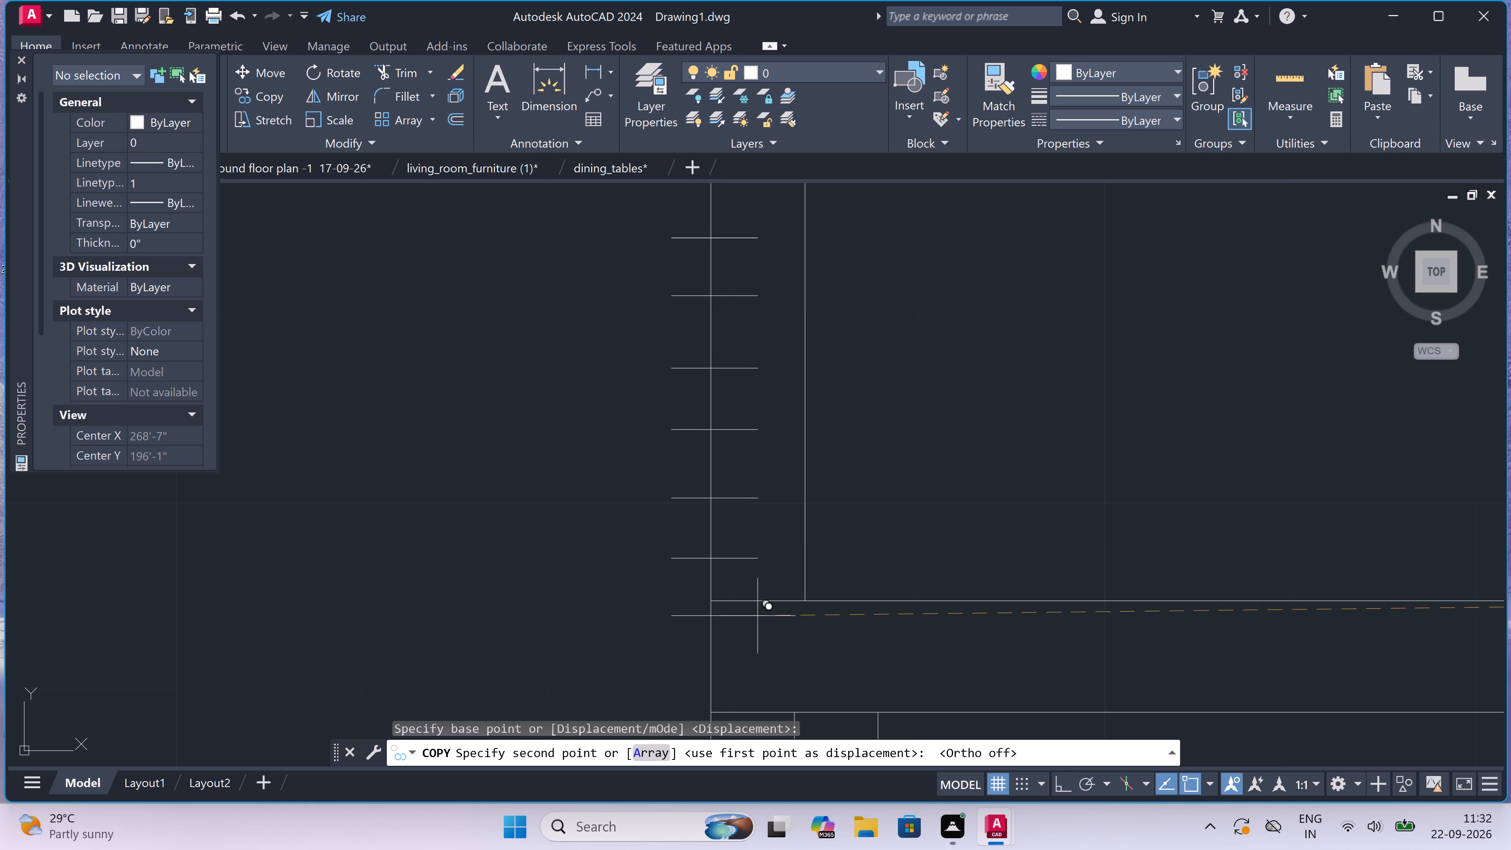
scroll(768, 612, "up", 4)
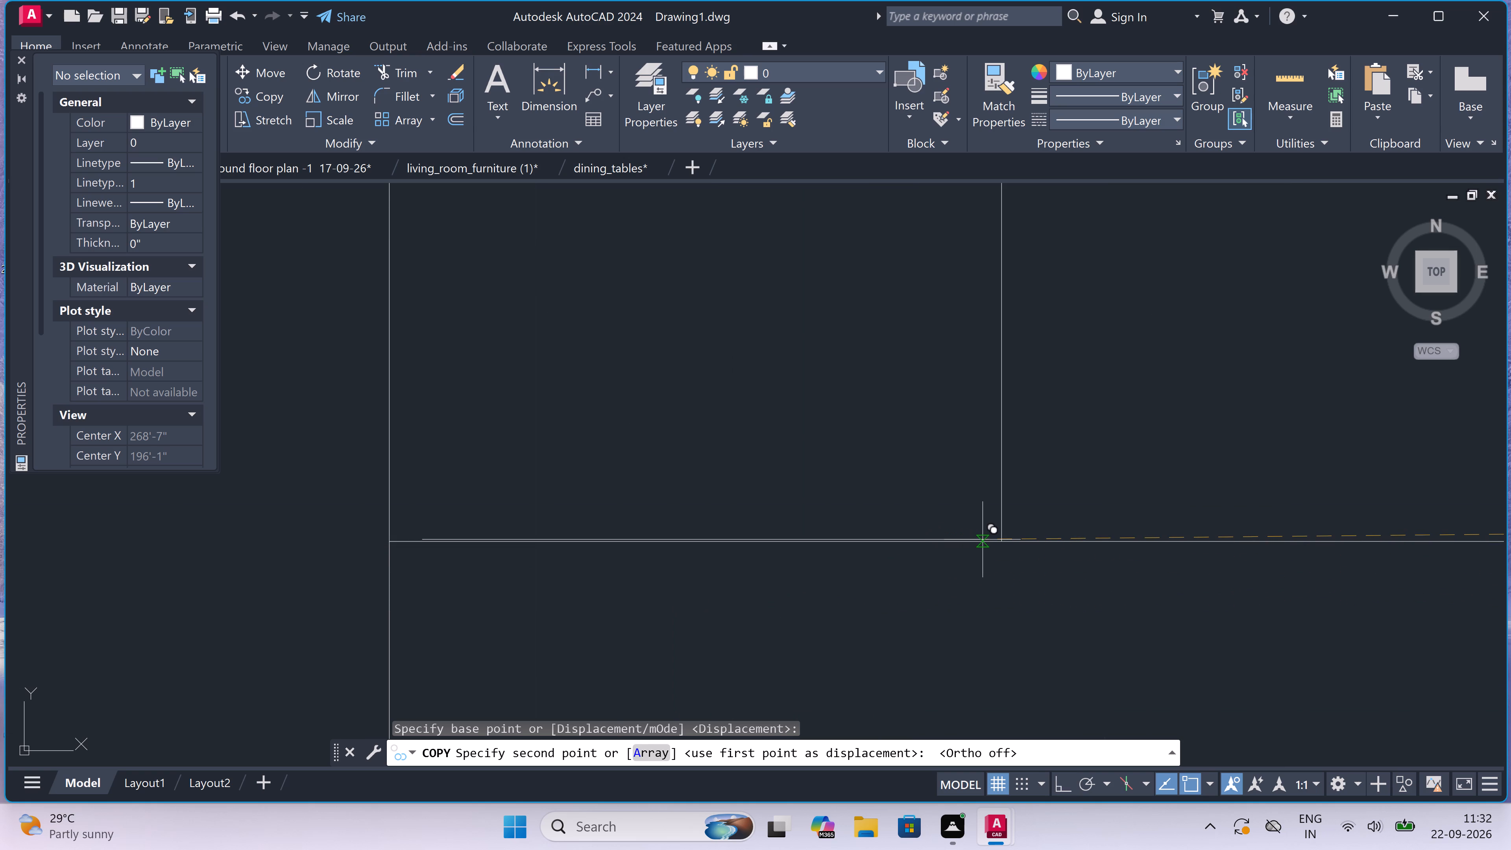
left_click(998, 538)
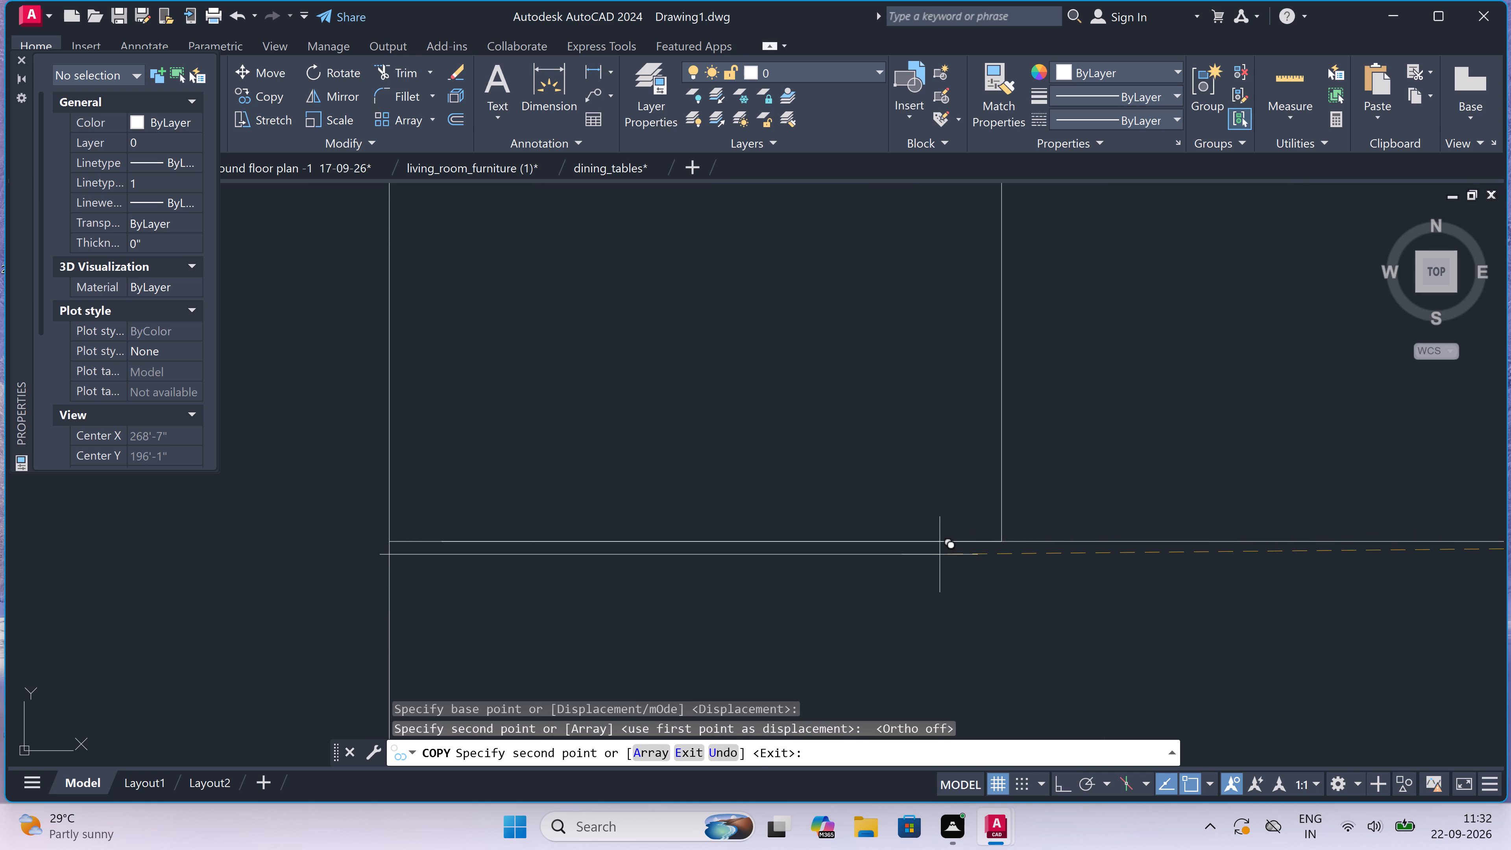
scroll(940, 554, "down", 4)
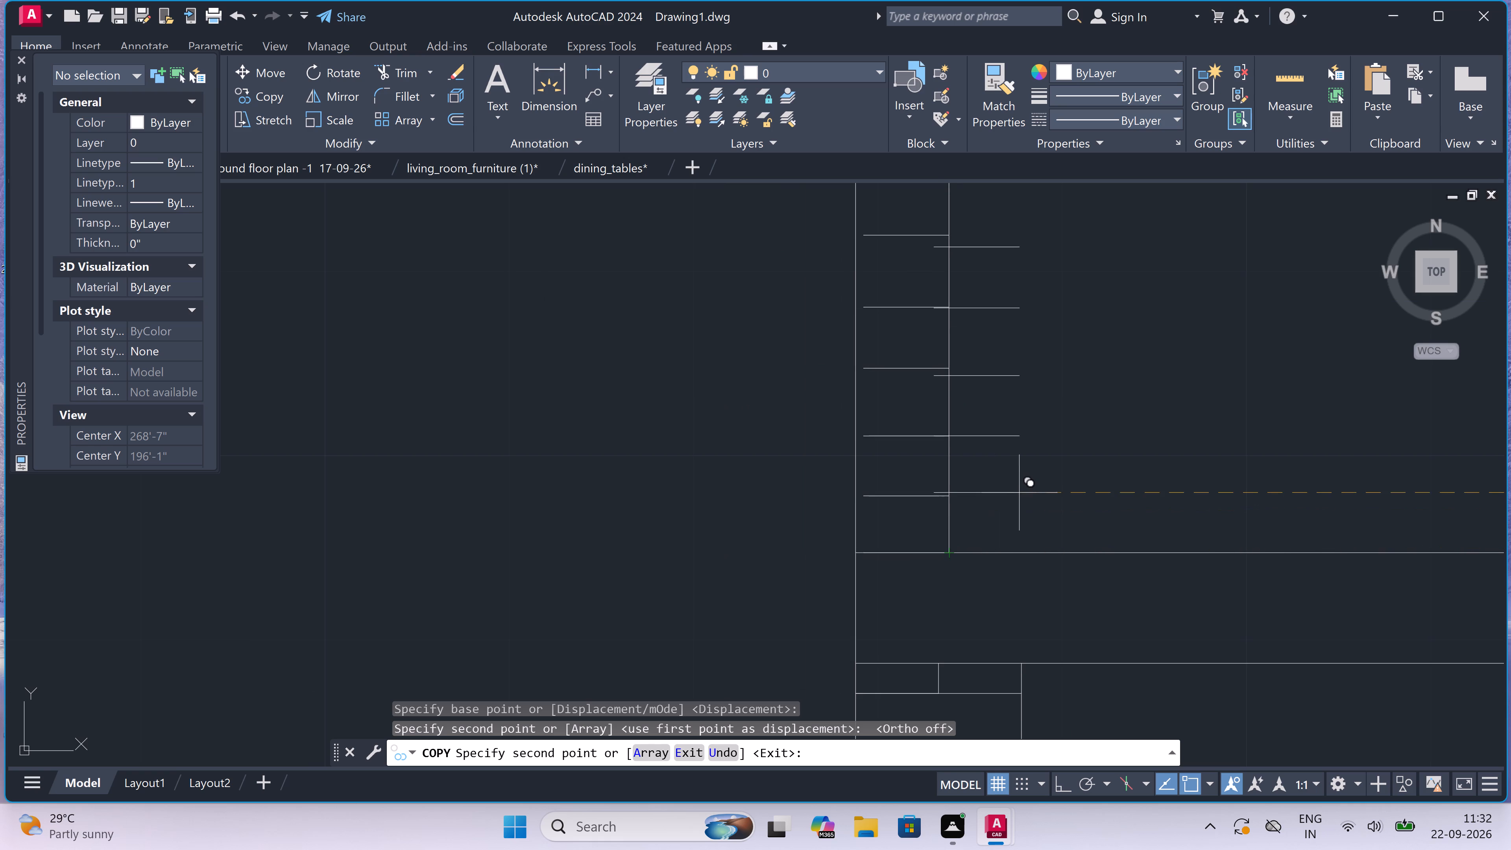
key("Escape")
scroll(1012, 494, "down", 2)
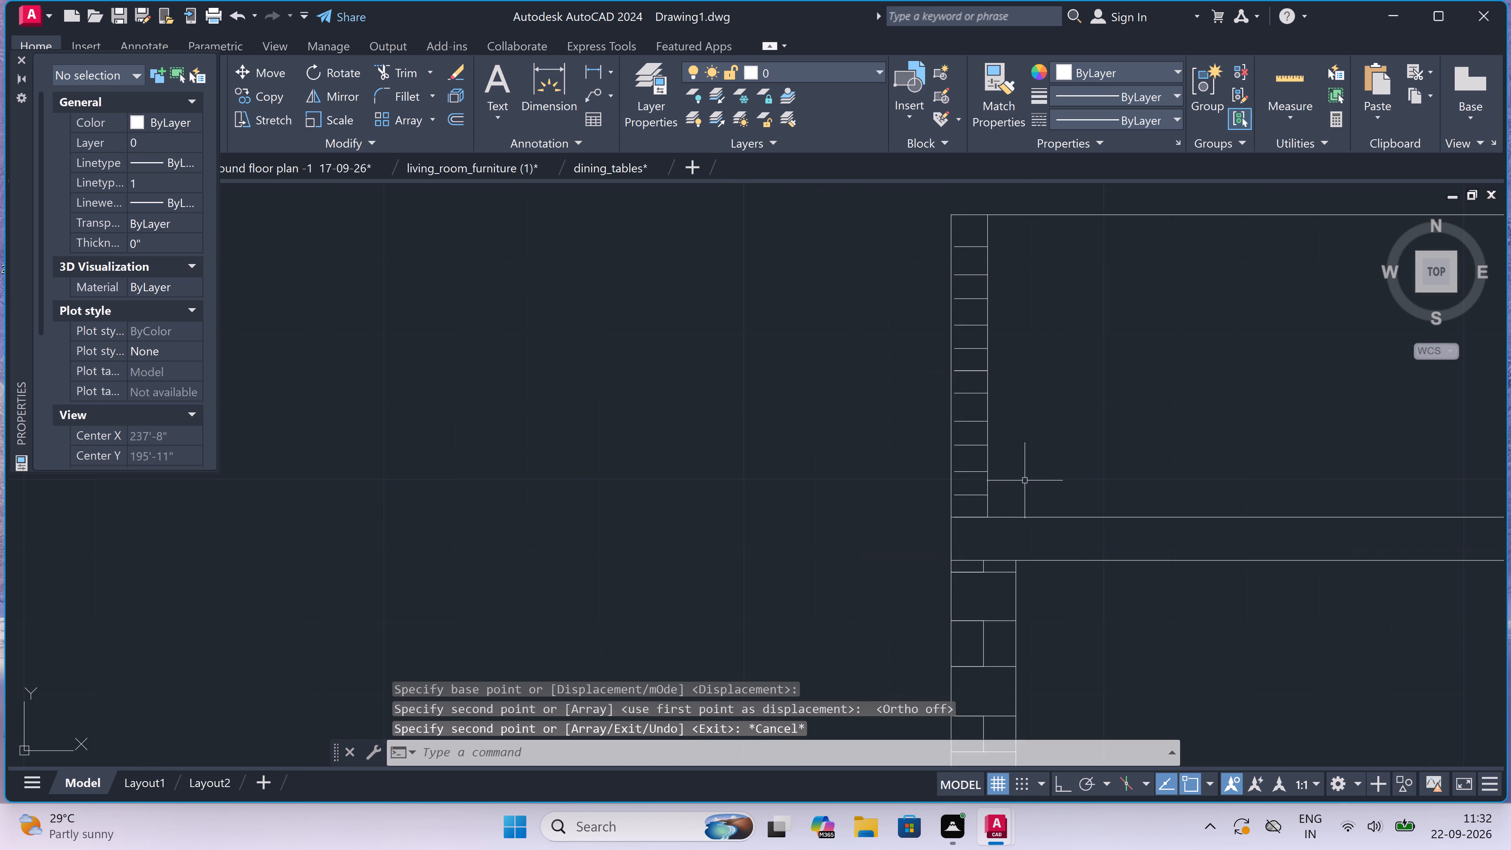
Extend the copied course lines to the outer face of Section-AA's left parapet wall.
key("e")
key("x")
key("space")
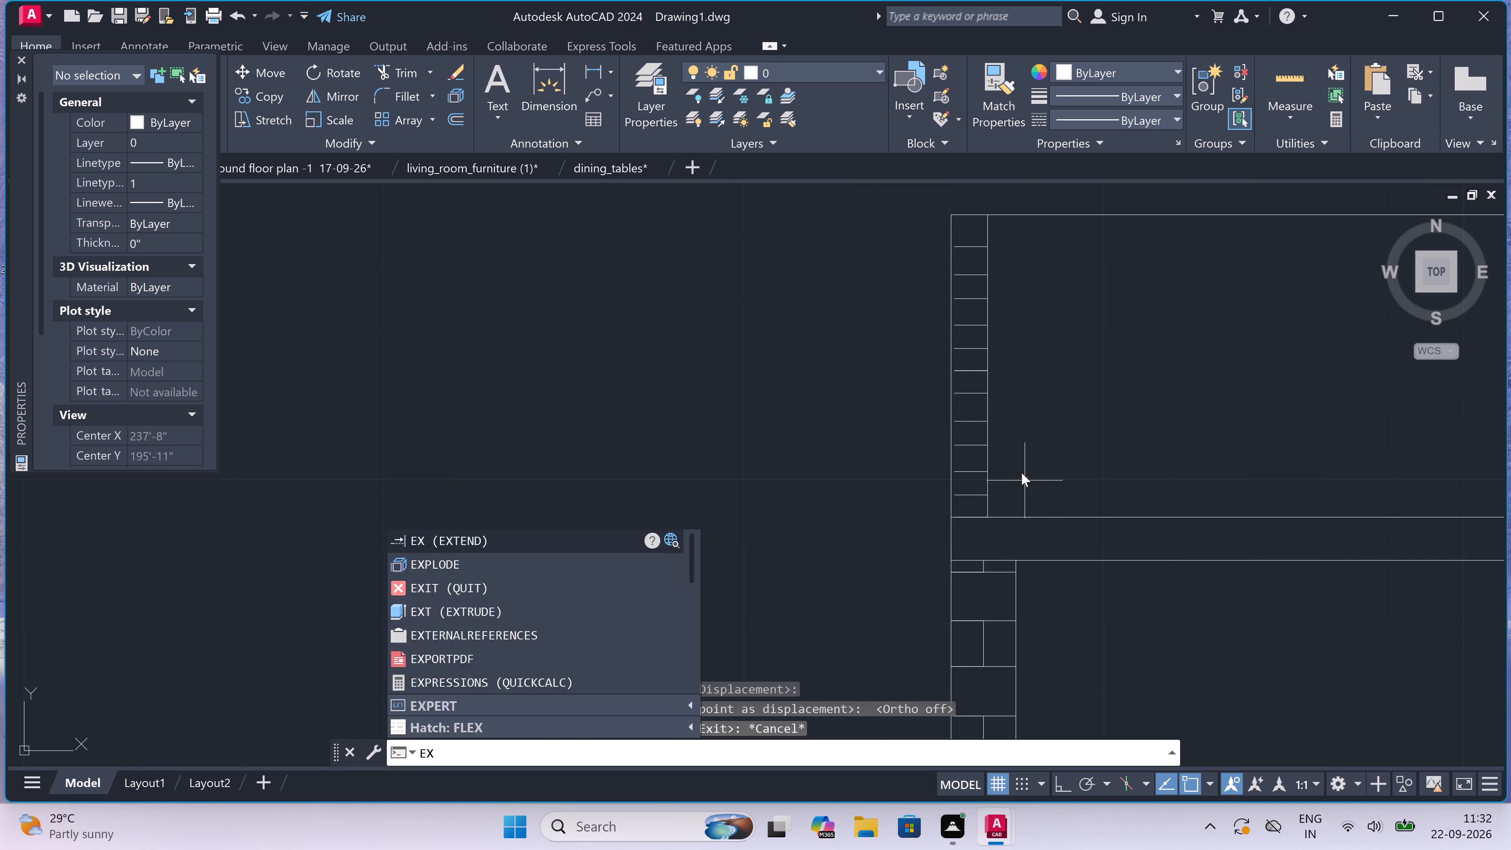
left_click(964, 231)
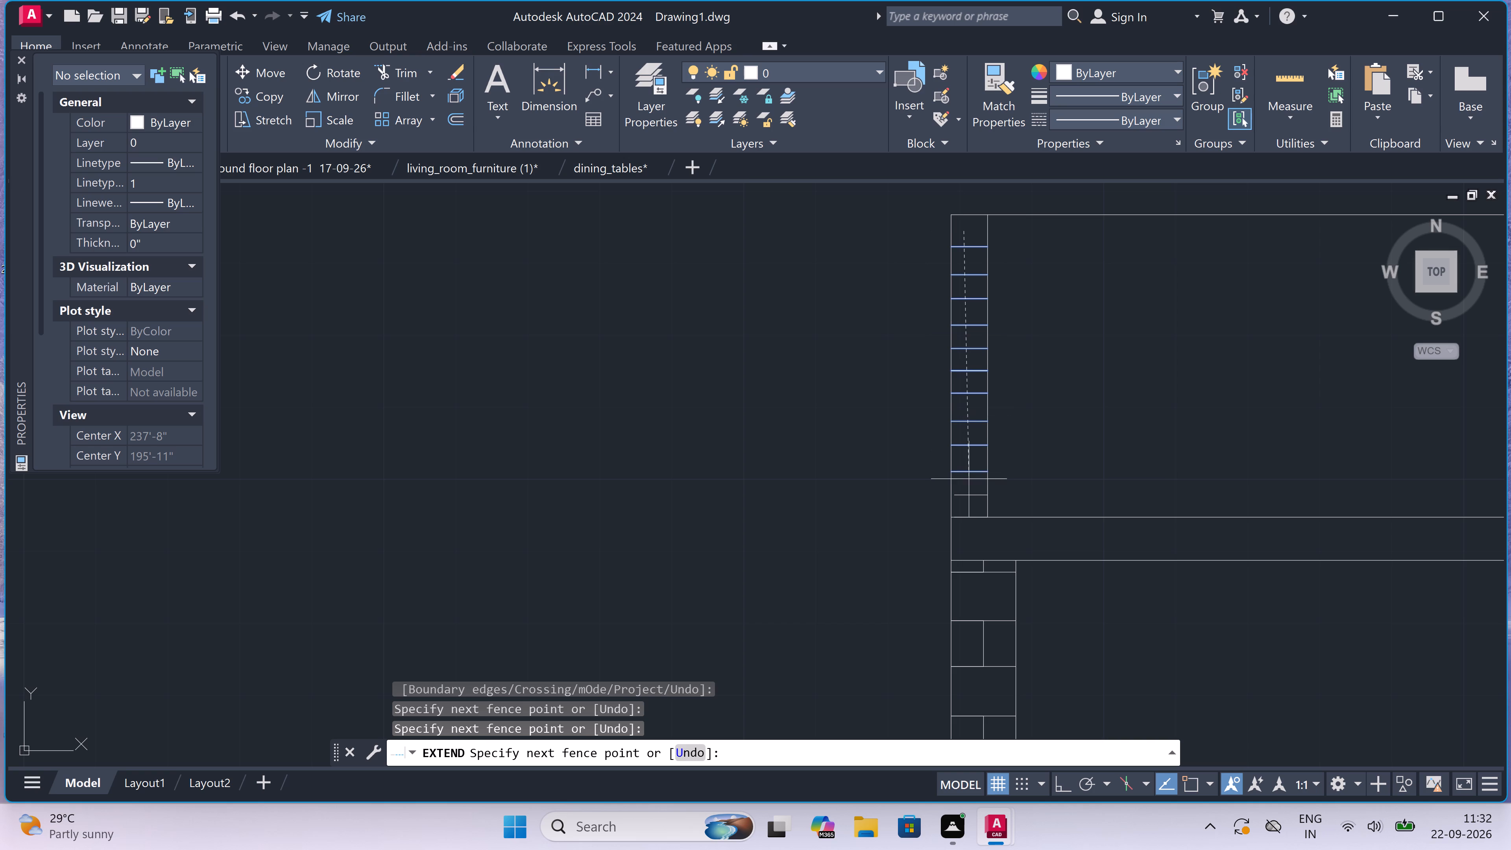
left_click(969, 500)
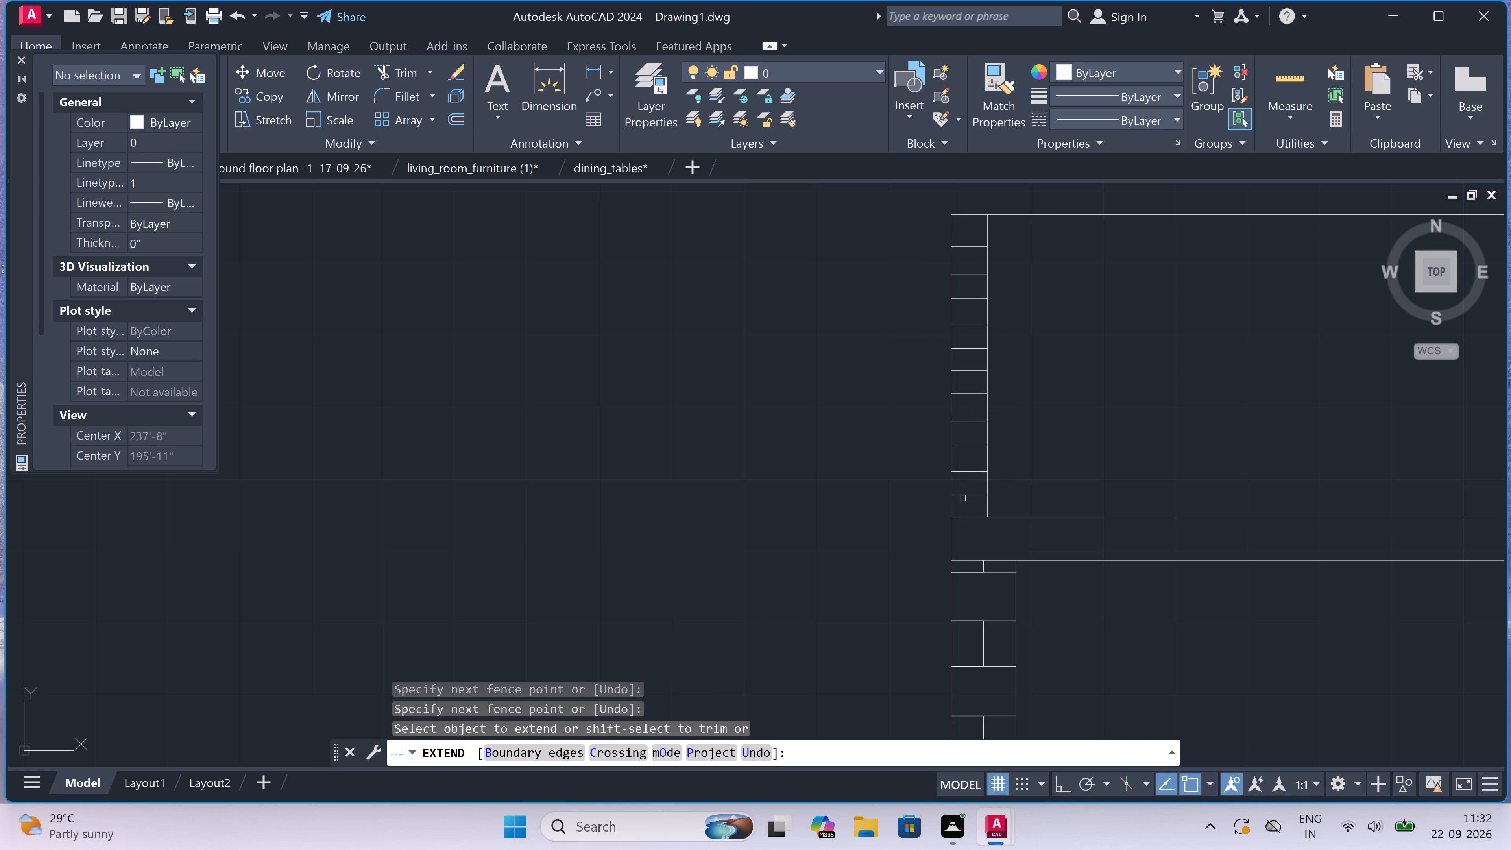
scroll(635, 449, "down", 1)
key("Escape")
scroll(636, 447, "down", 2)
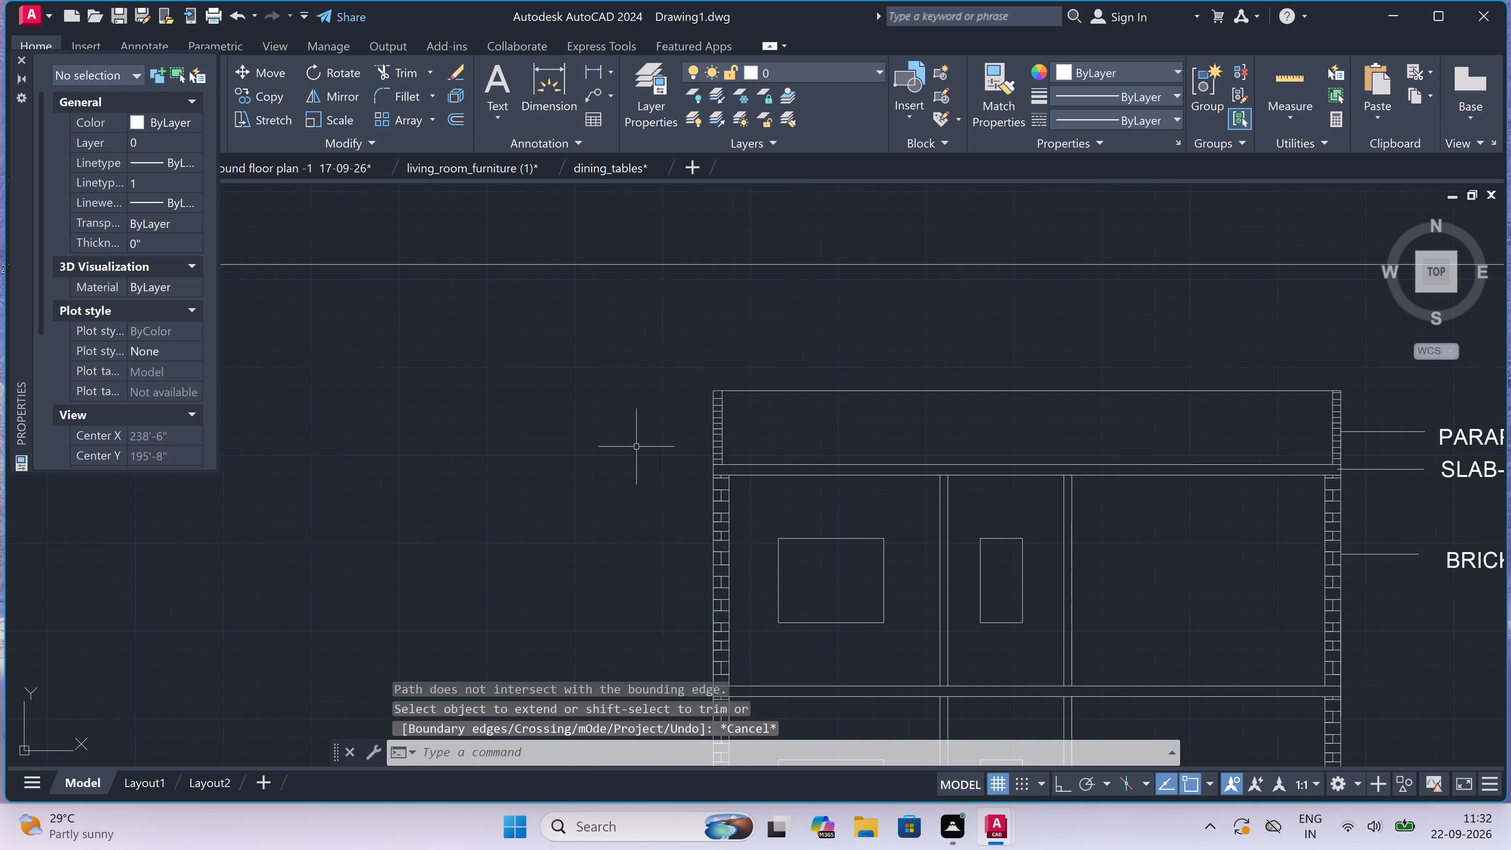
scroll(636, 447, "down", 2)
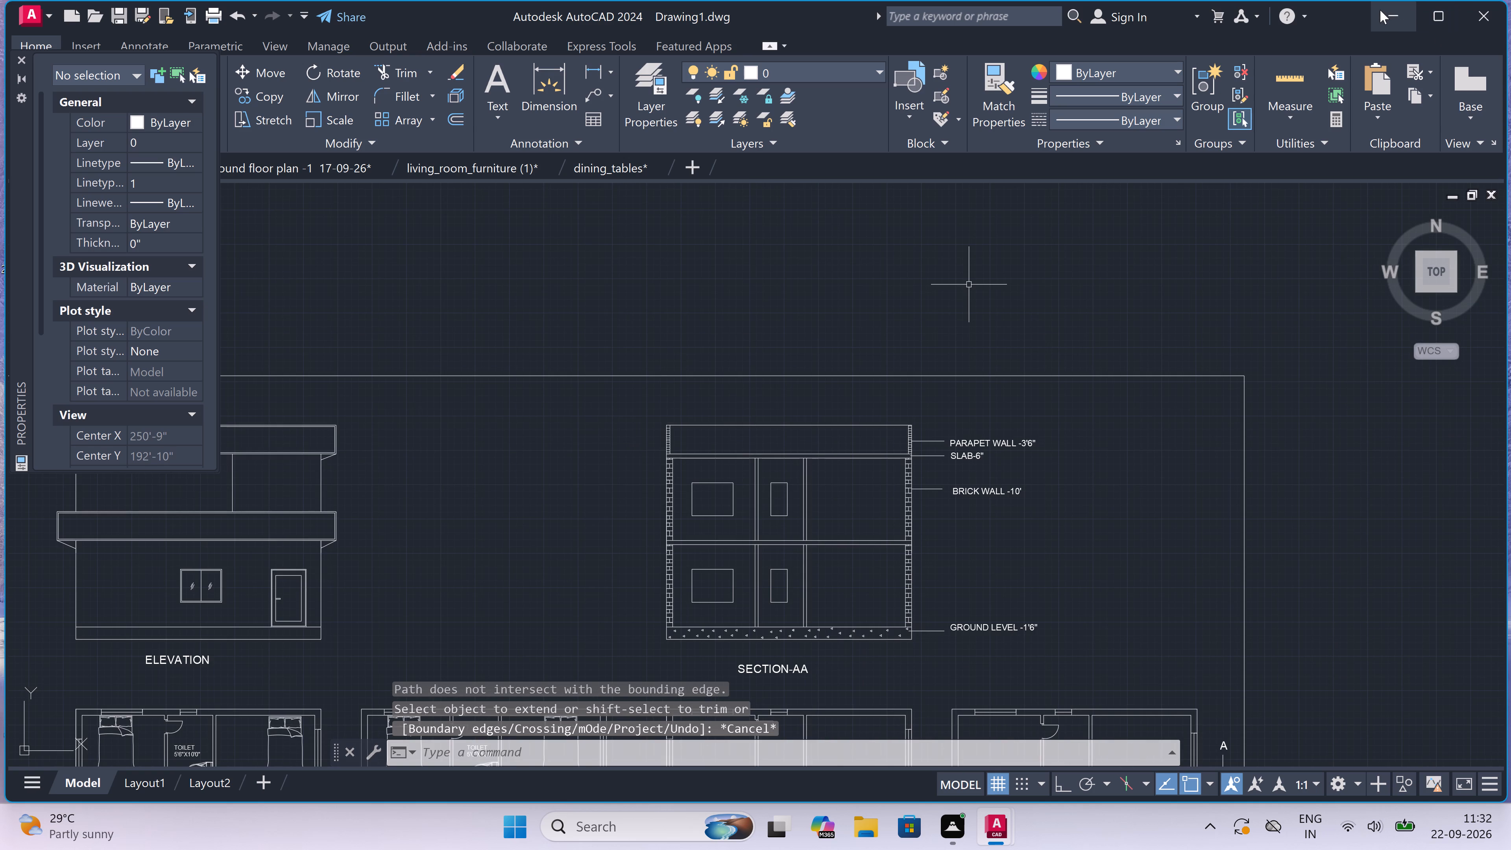
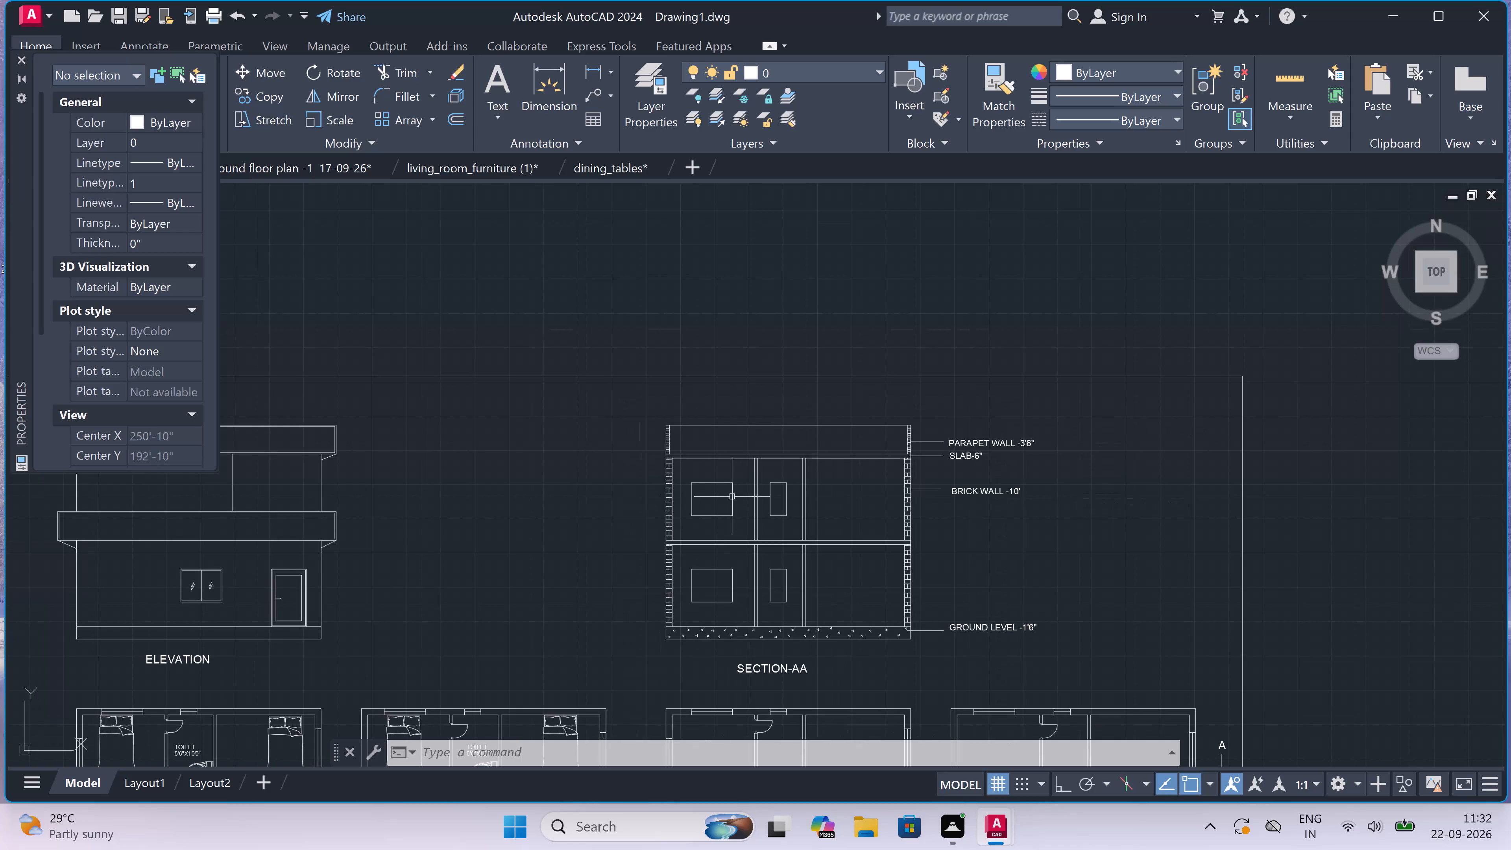
Look over the sheet, checking the elevation drawing up close.
scroll(723, 514, "down", 3)
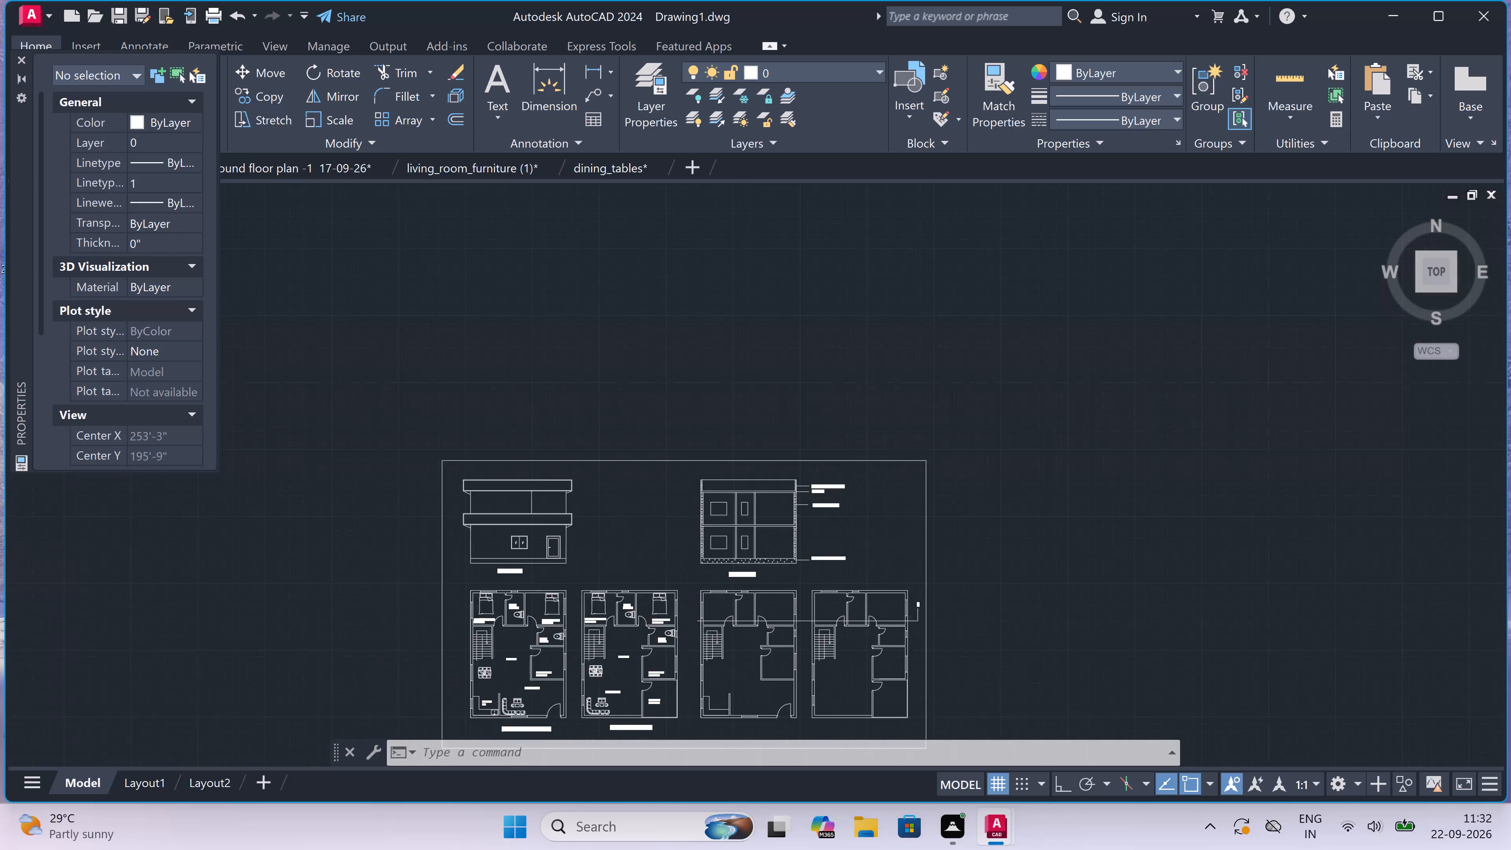
scroll(566, 517, "up", 5)
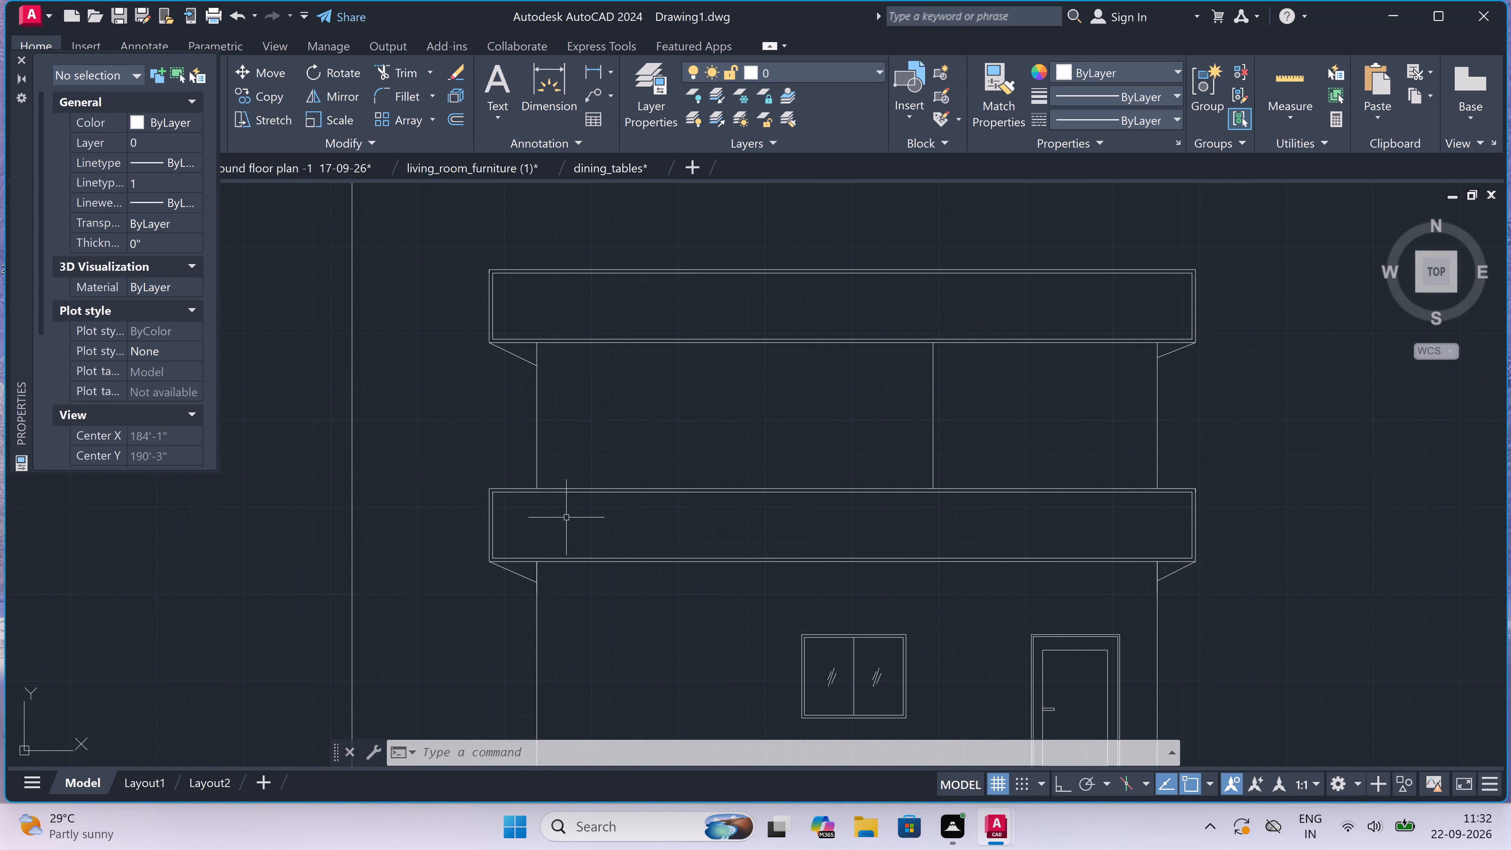
scroll(566, 517, "down", 2)
scroll(564, 584, "up", 2)
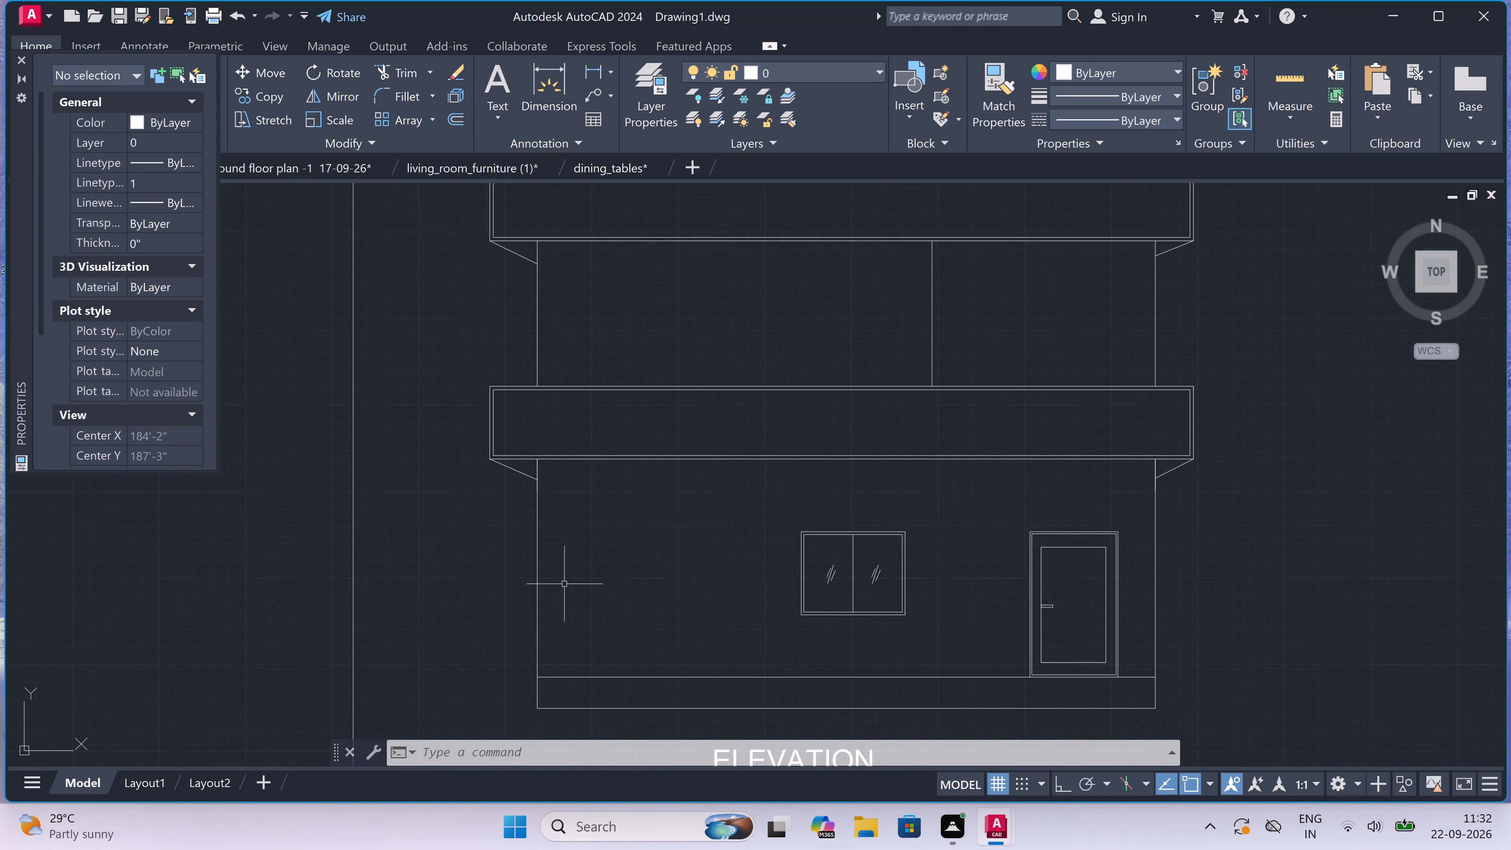
scroll(564, 584, "down", 1)
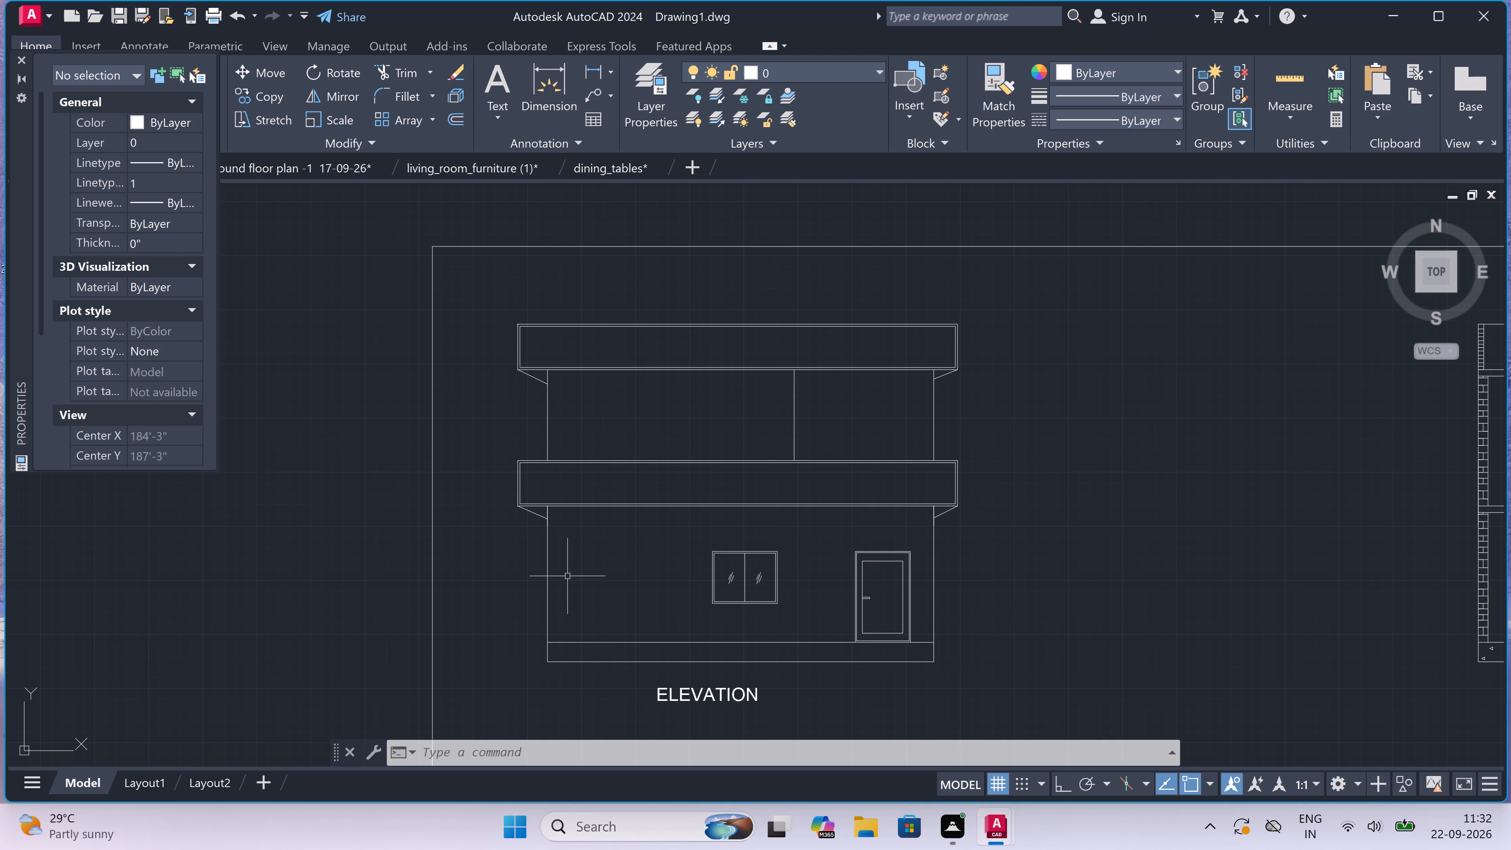
scroll(633, 541, "down", 2)
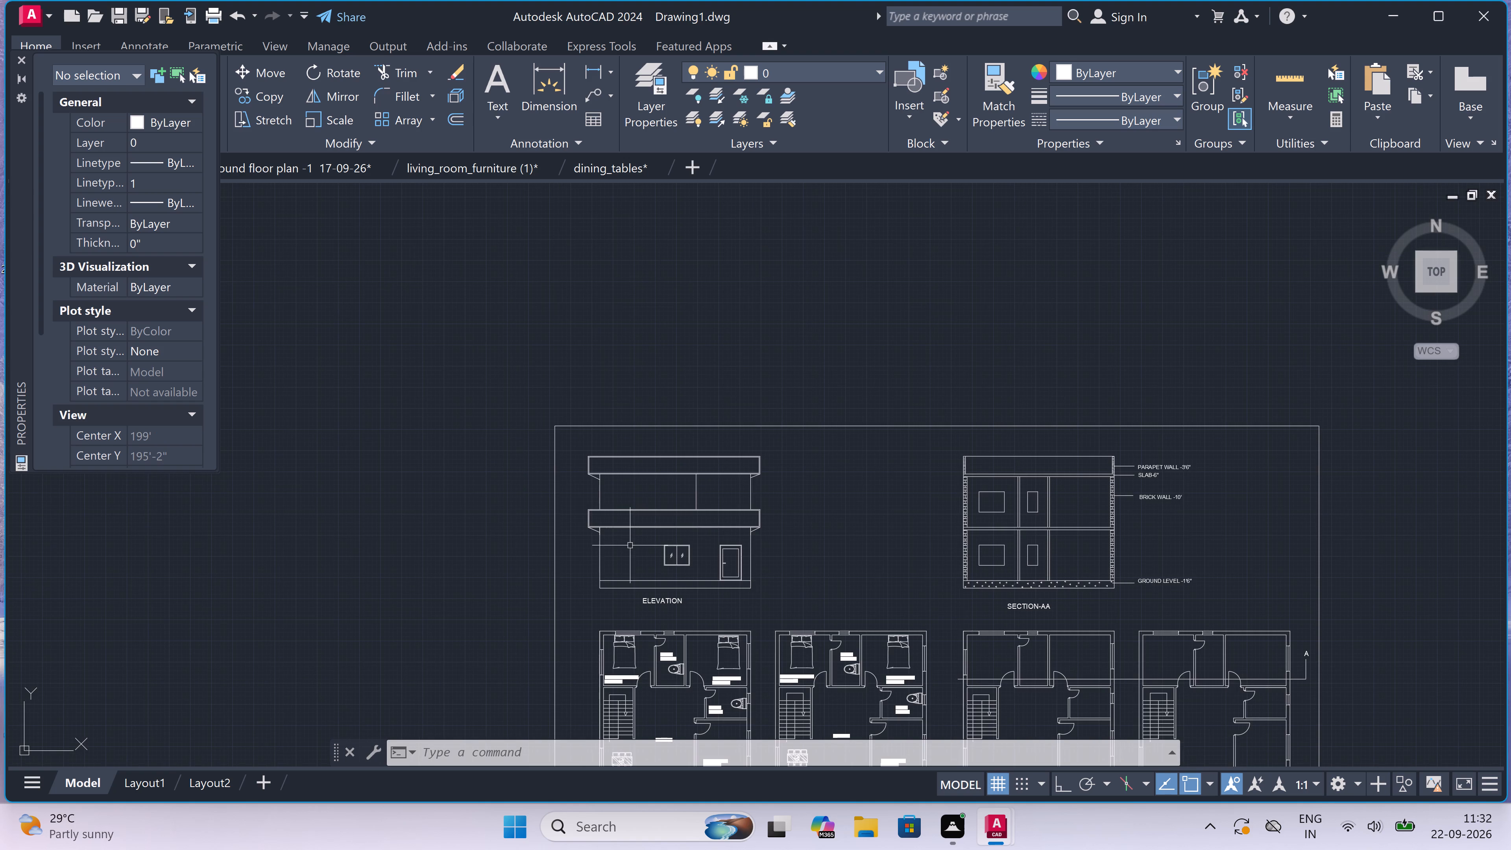
Draw a horizontal line about 8'-5" long beneath the ELEVATION title as its underline, with Ortho on.
key("l")
key("space")
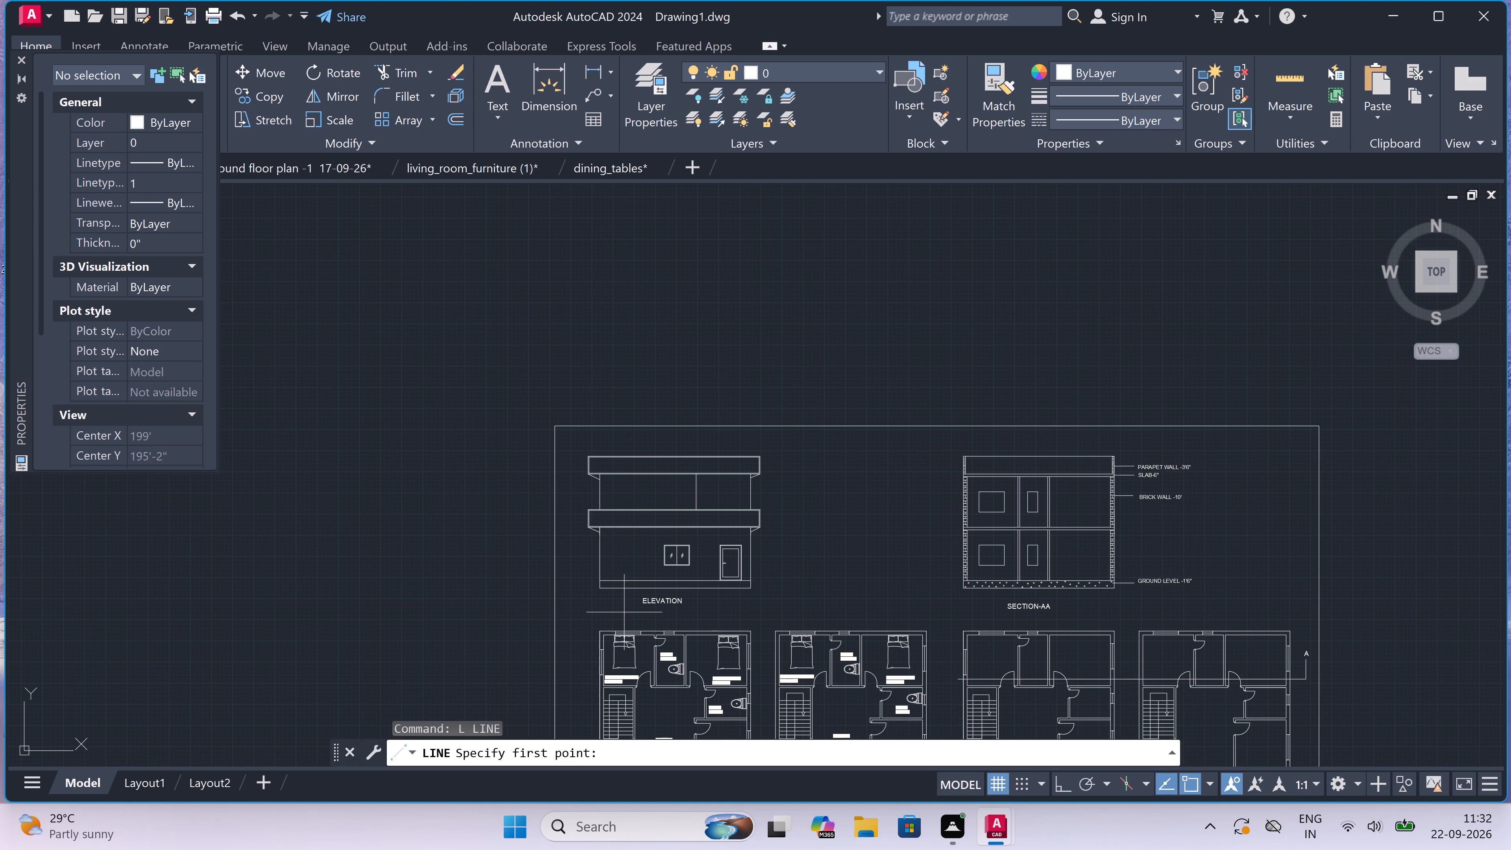
scroll(624, 611, "up", 3)
scroll(749, 598, "up", 2)
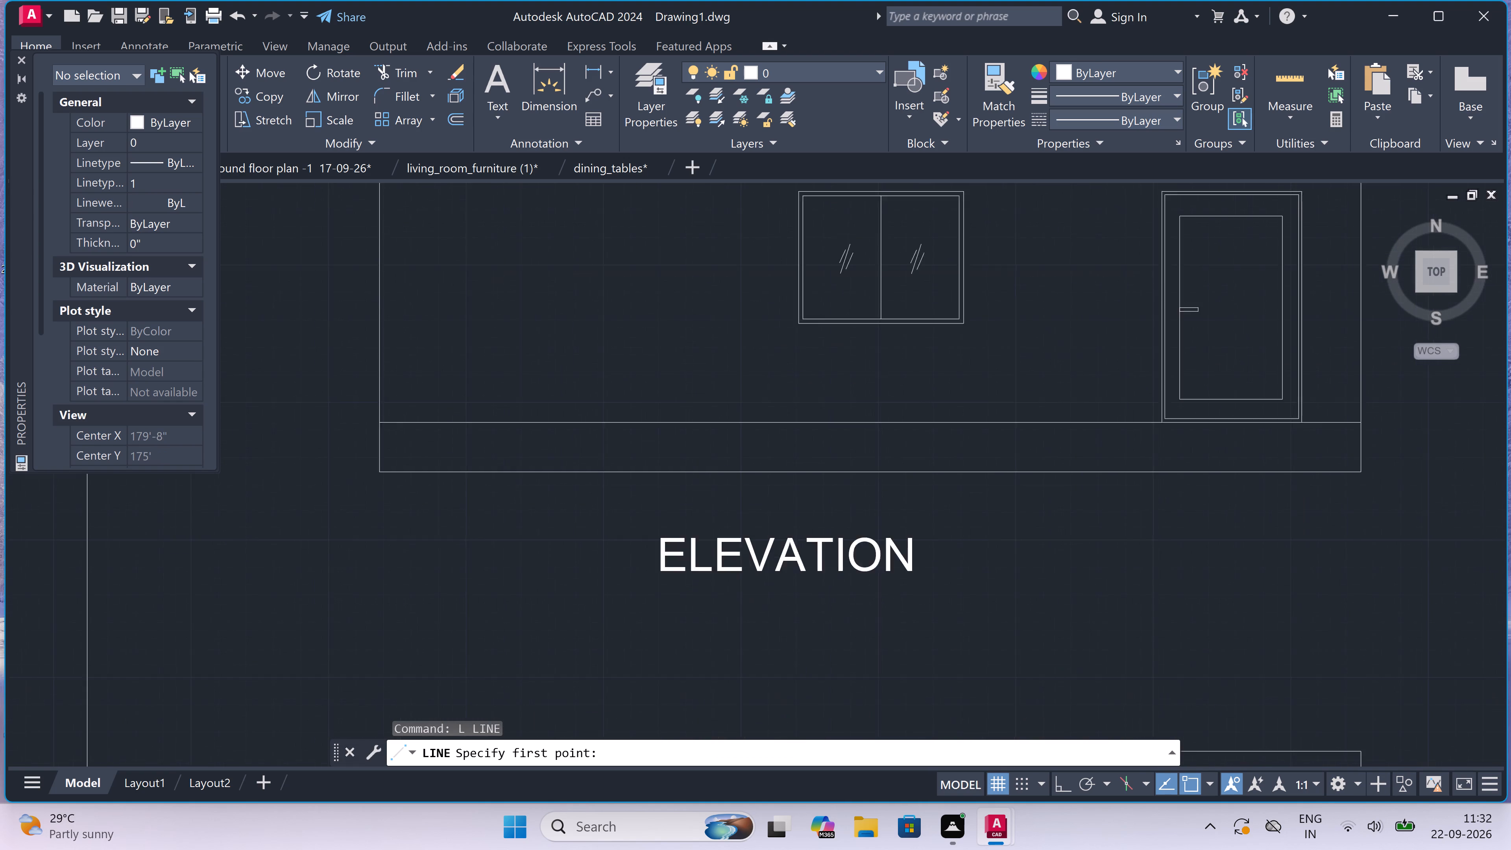
scroll(584, 578, "up", 2)
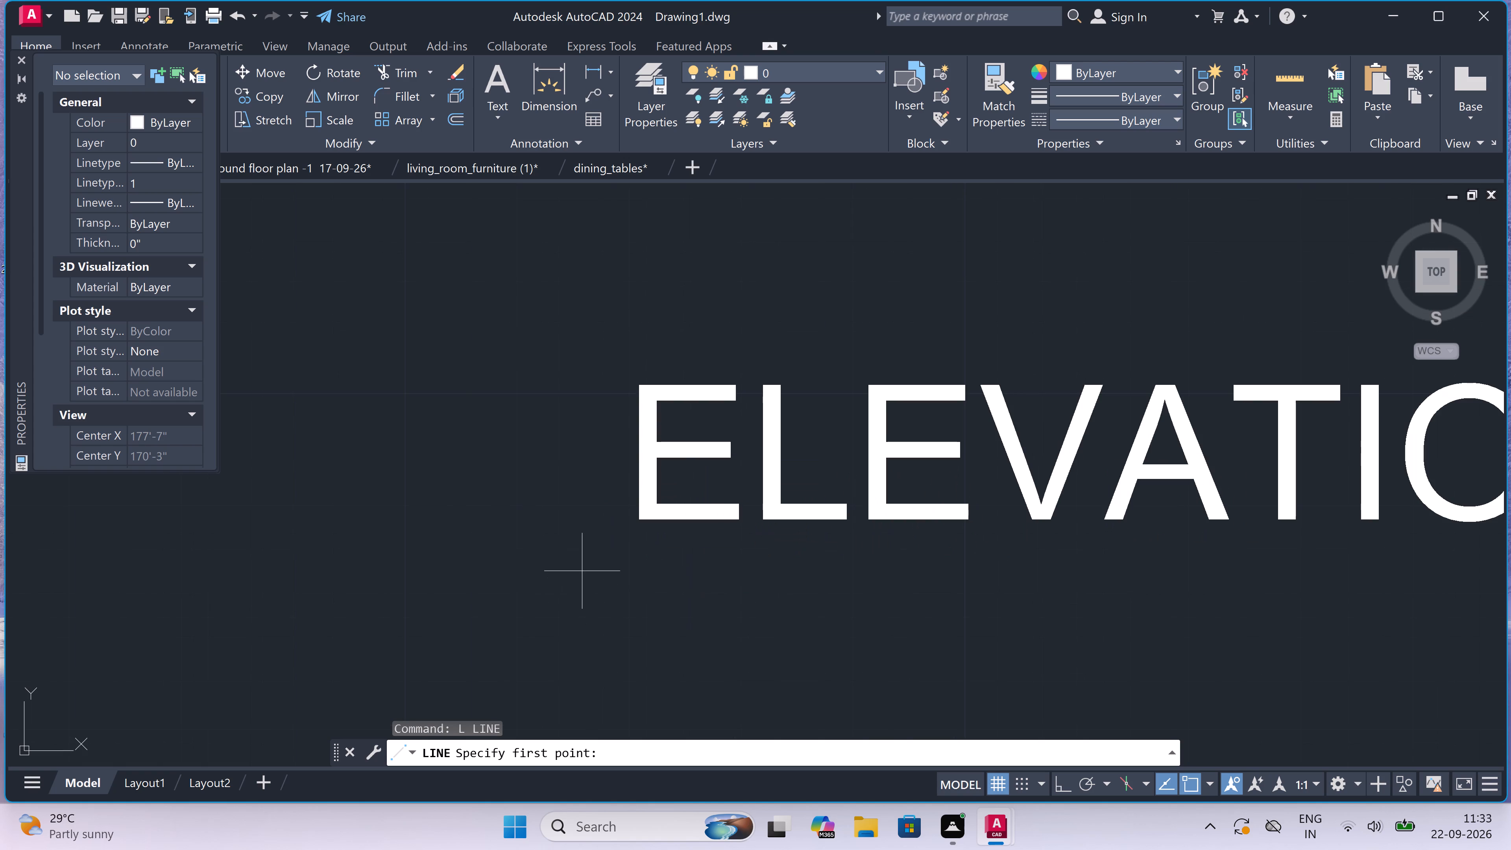
left_click_drag(582, 571, 603, 571)
scroll(1022, 584, "down", 1)
key("F8")
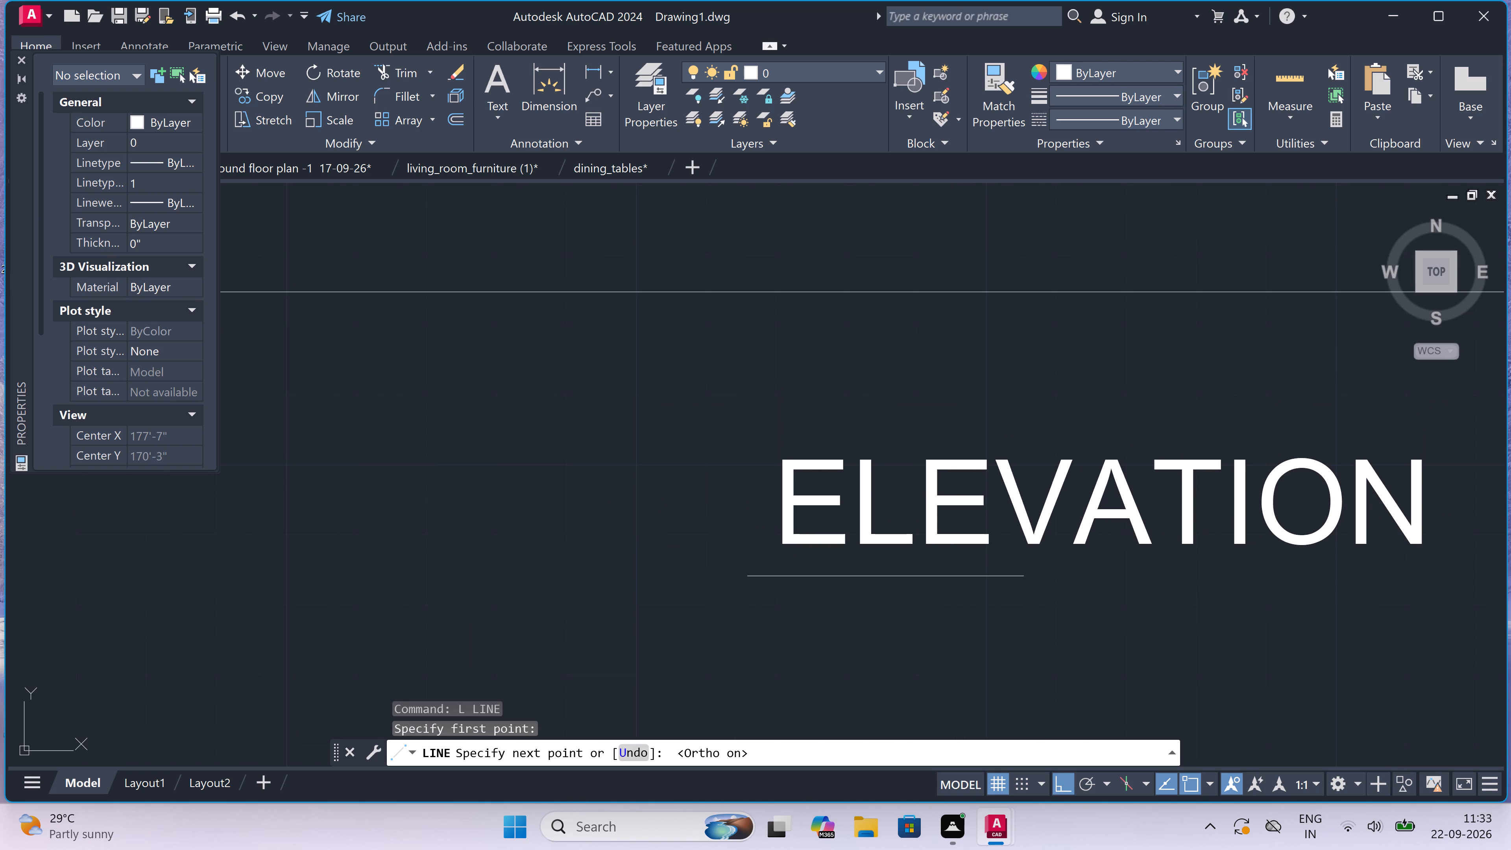
scroll(1023, 581, "down", 4)
scroll(1112, 578, "up", 3)
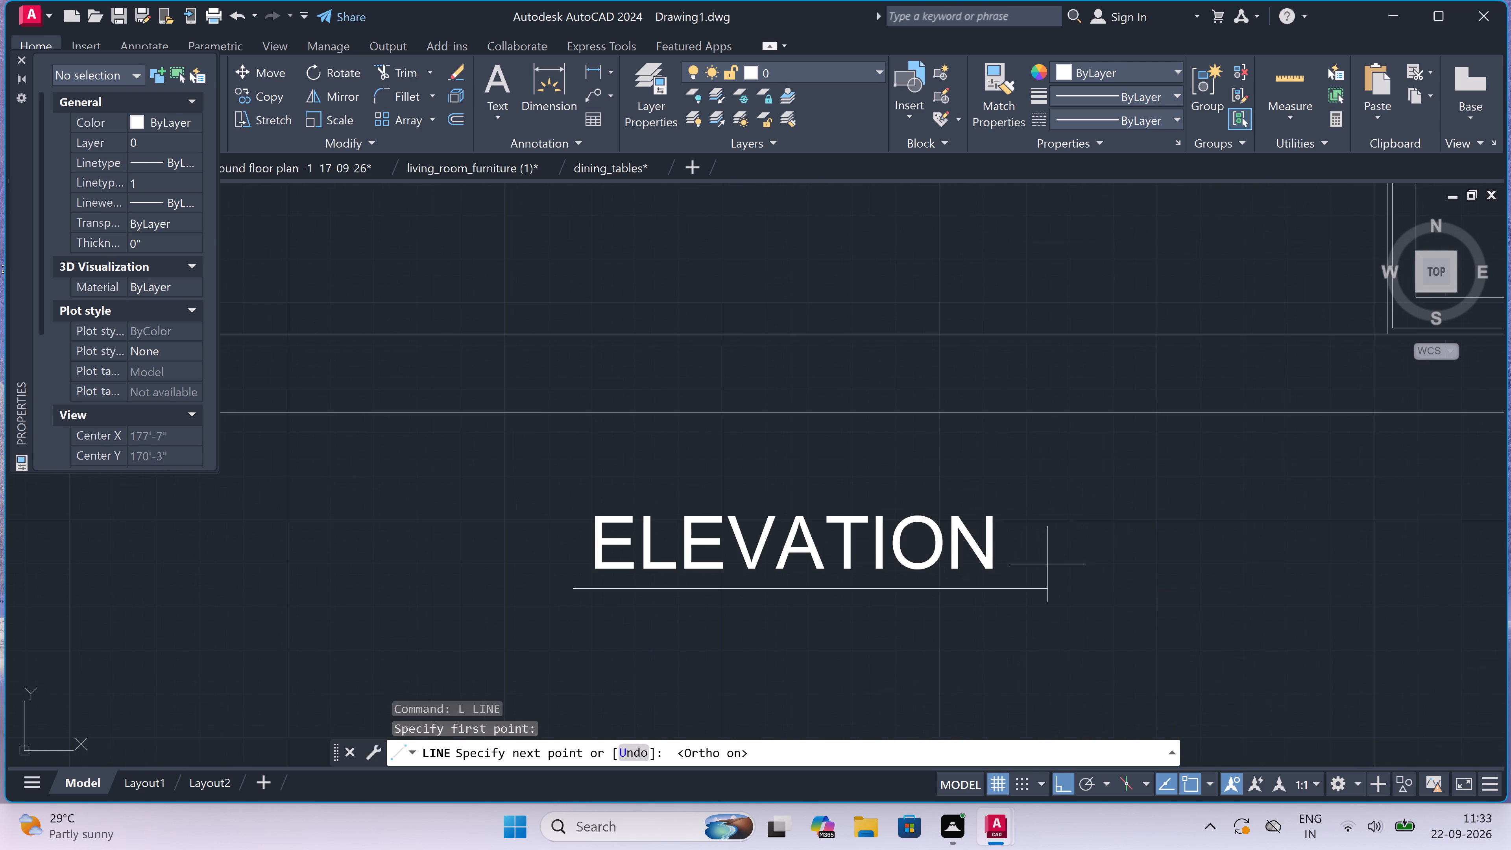
scroll(1010, 575, "up", 3)
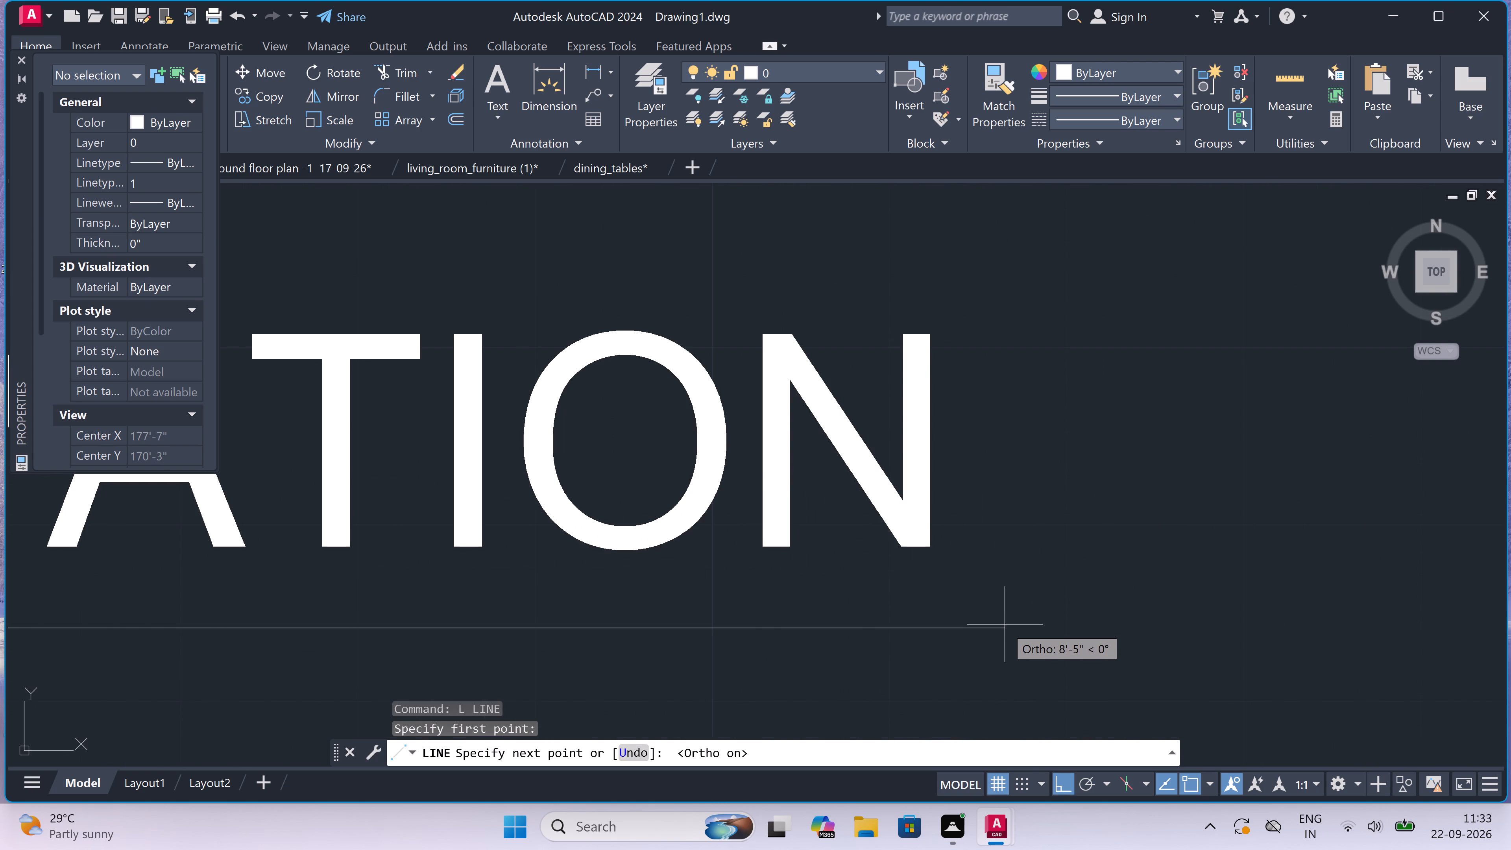
scroll(1005, 626, "up", 3)
left_click(1005, 626)
key("Escape")
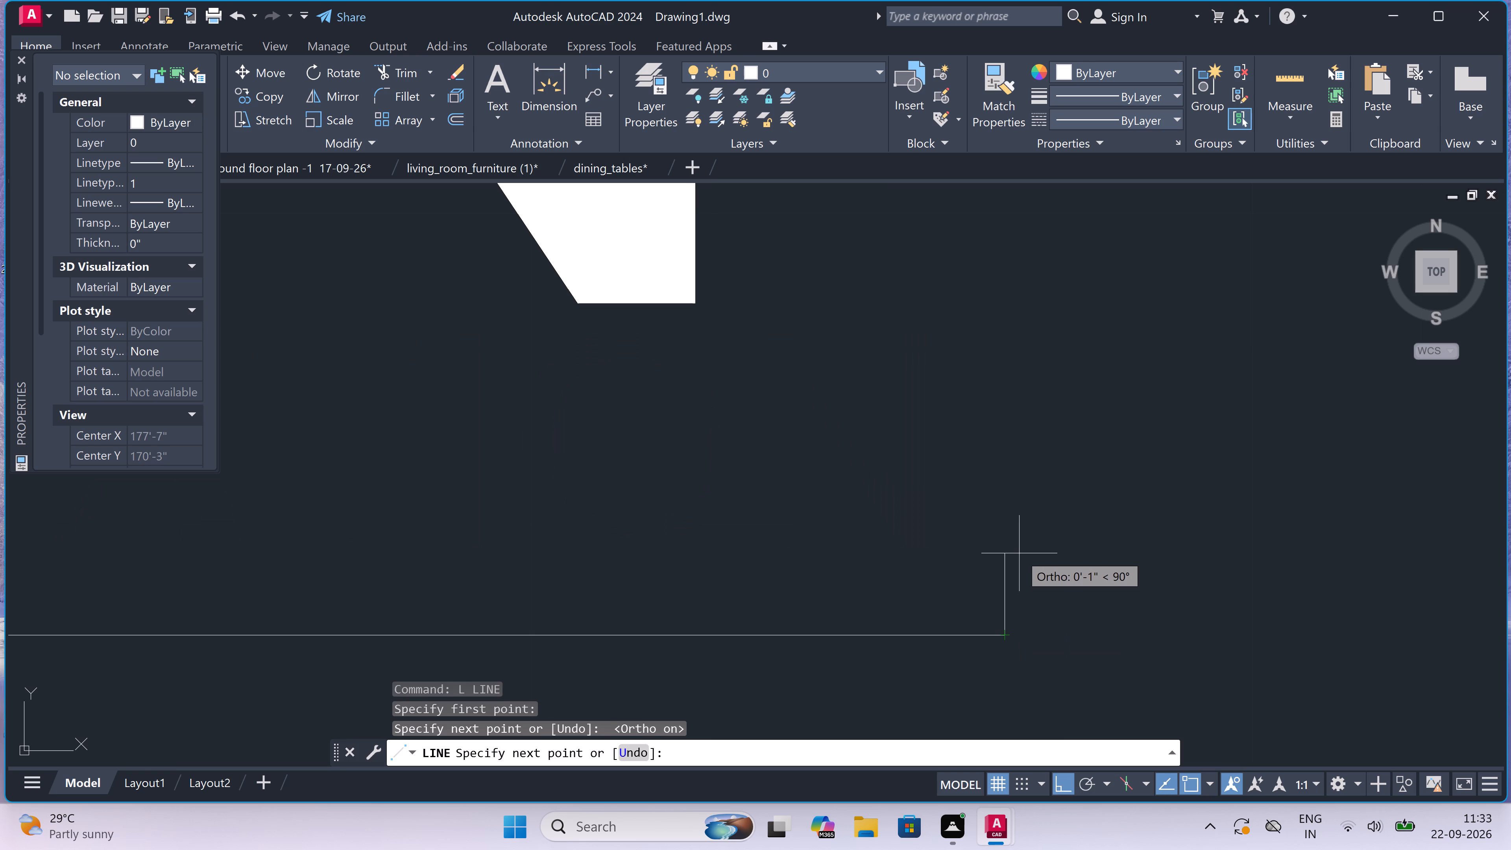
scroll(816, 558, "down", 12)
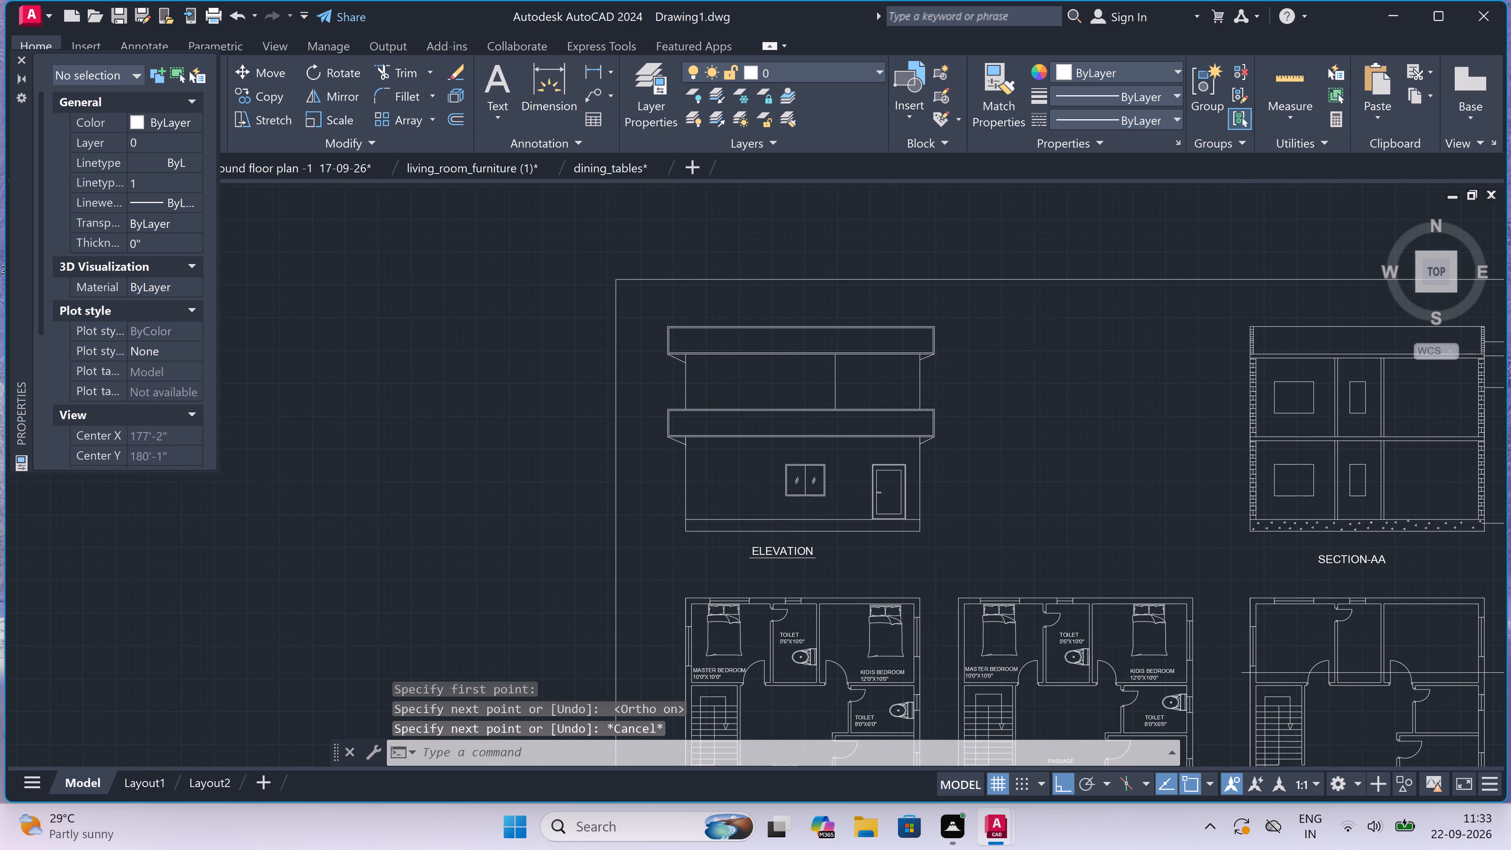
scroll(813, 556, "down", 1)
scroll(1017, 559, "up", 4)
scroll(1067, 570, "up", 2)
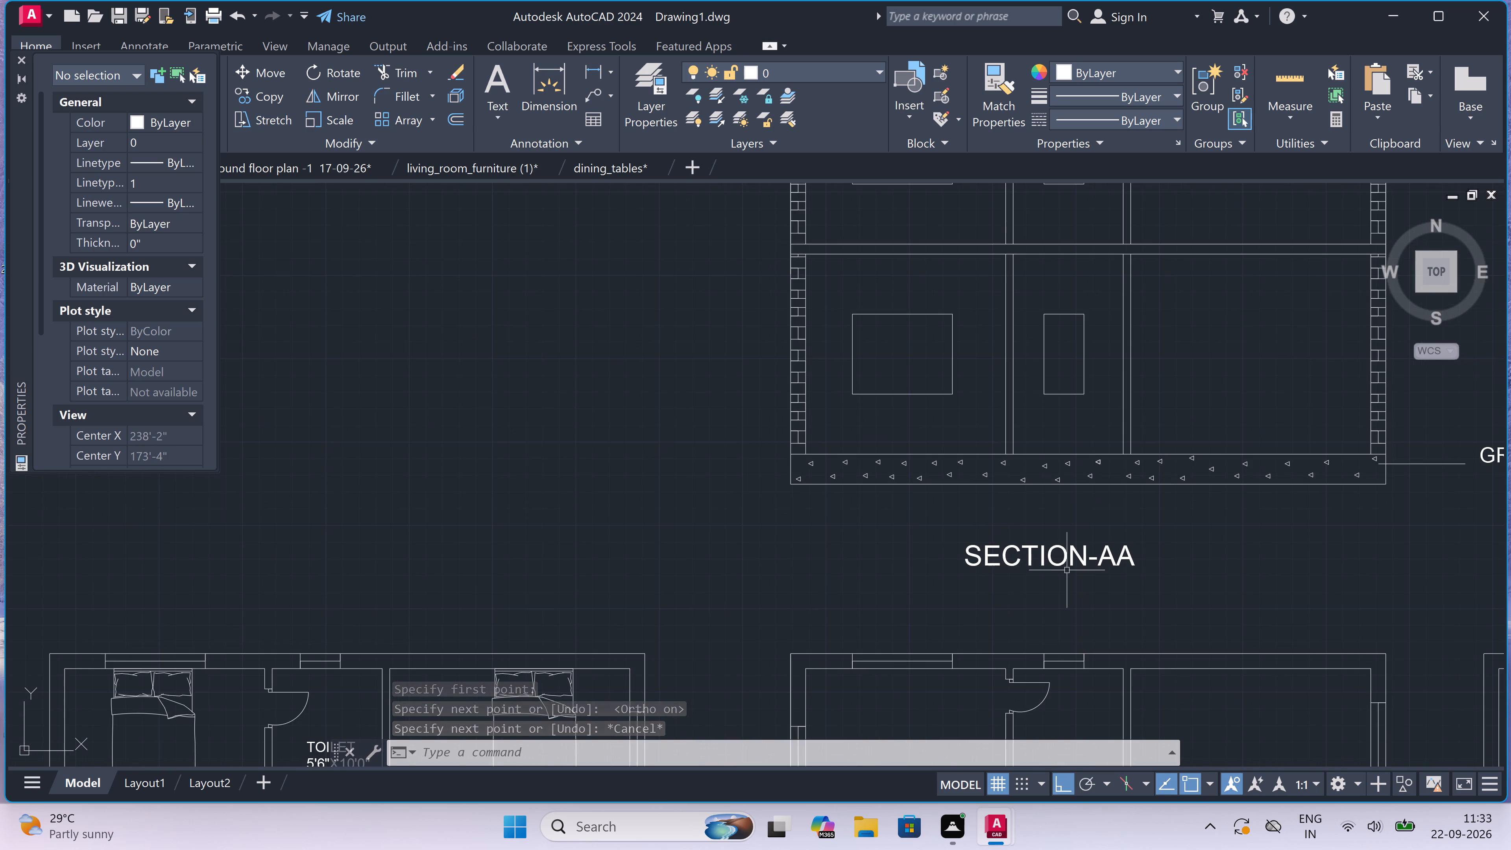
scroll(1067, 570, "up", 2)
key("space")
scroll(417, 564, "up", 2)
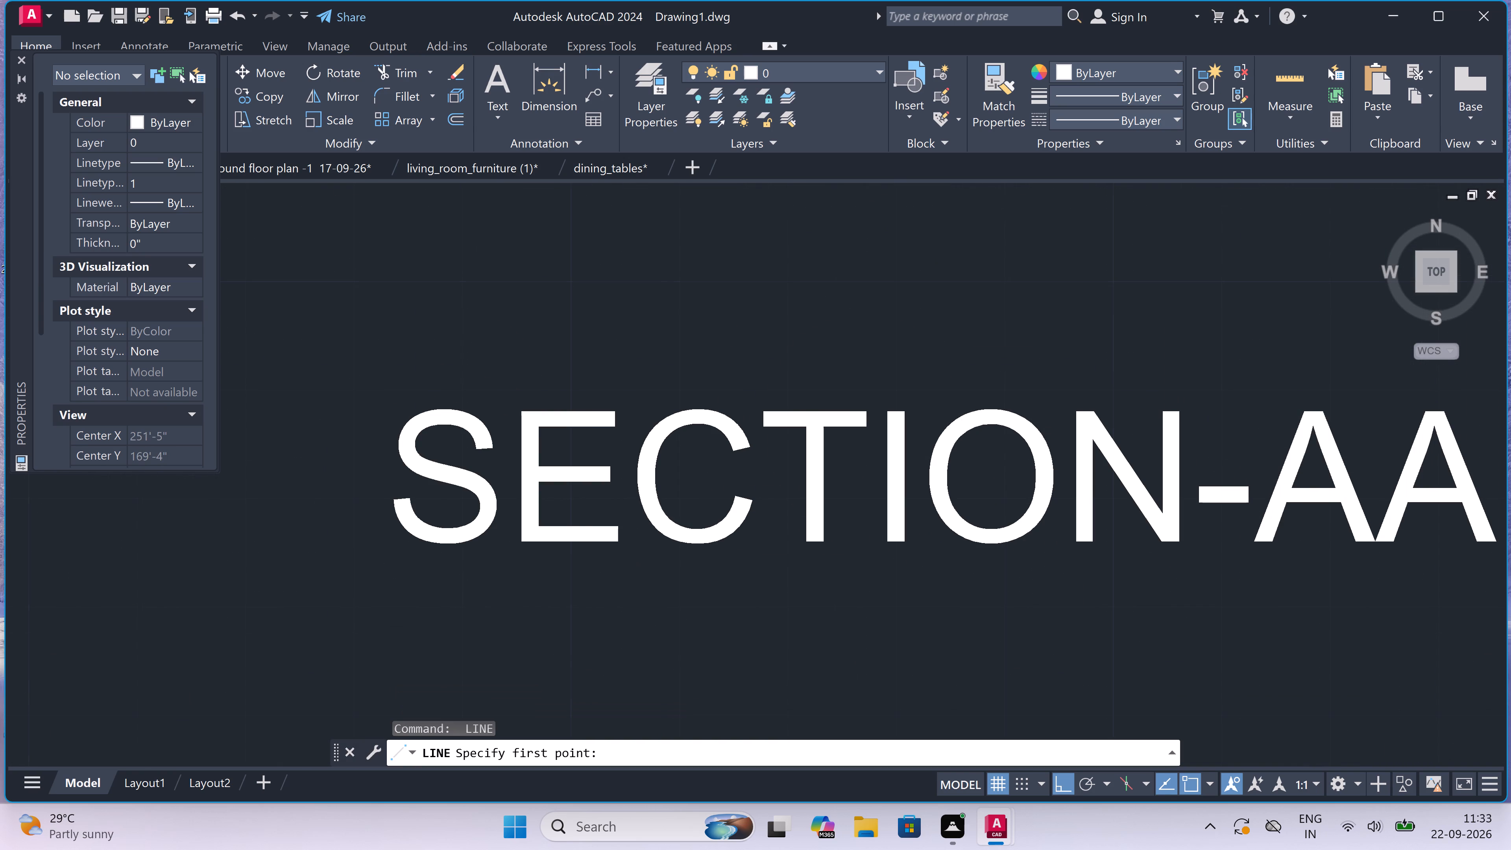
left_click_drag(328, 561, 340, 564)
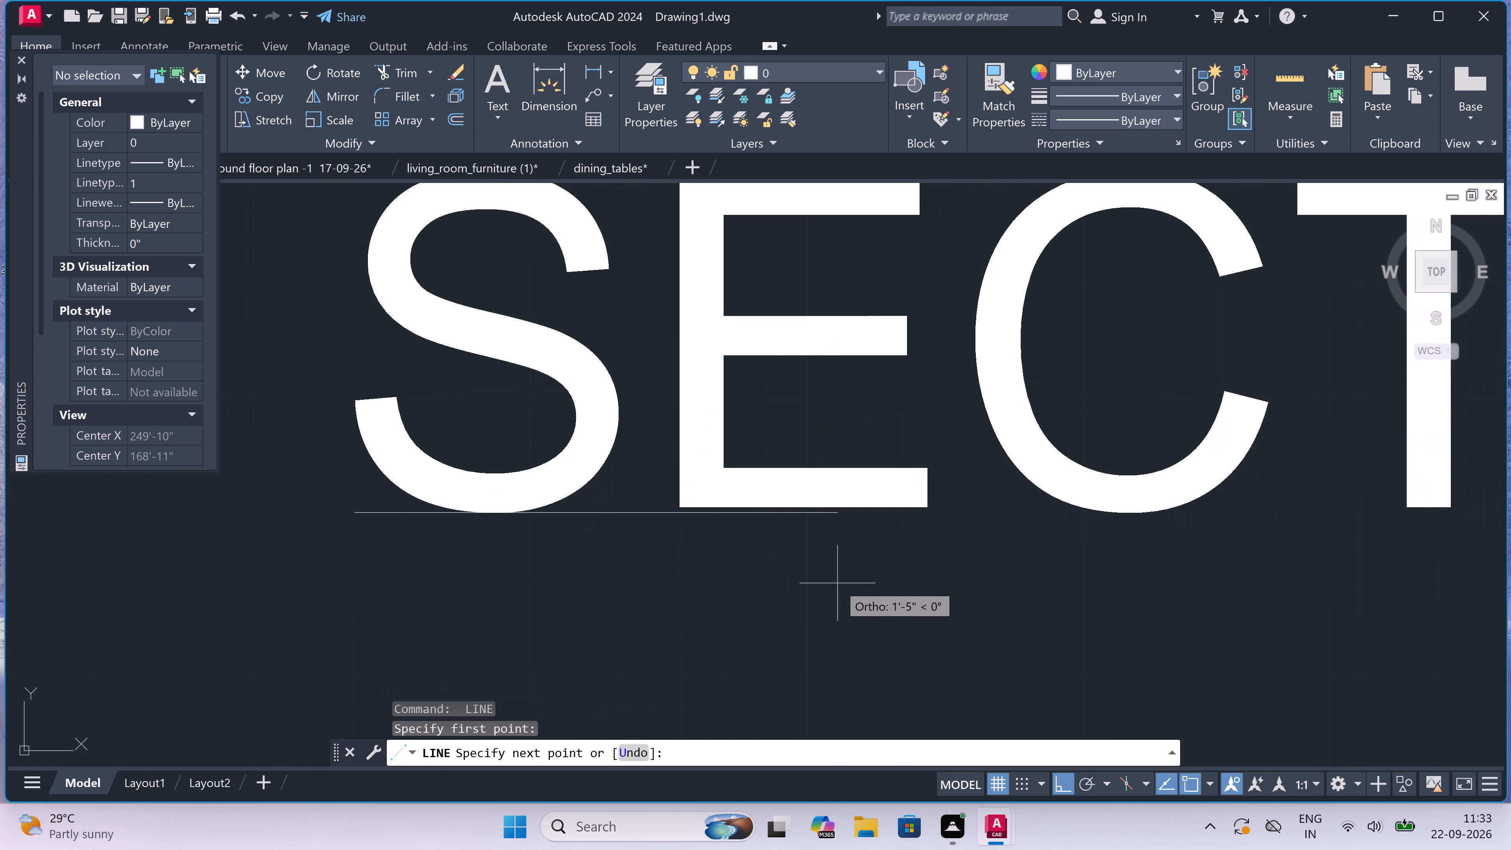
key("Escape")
Draw a horizontal line about 8'-9" long beneath the SECTION-AA title as its underline.
key("space")
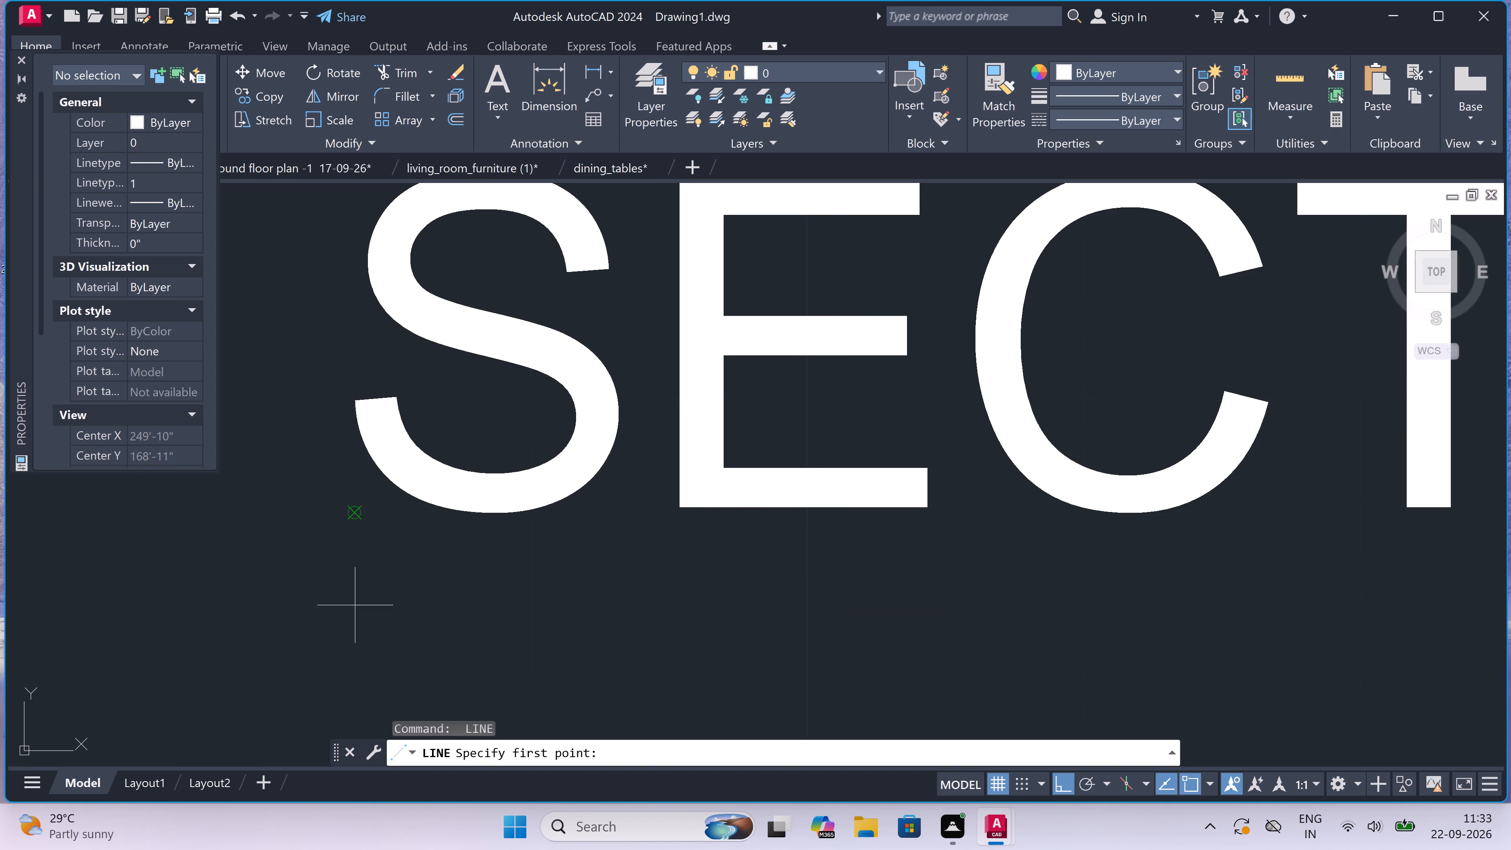
scroll(375, 601, "up", 2)
left_click_drag(319, 589, 387, 593)
scroll(902, 593, "down", 6)
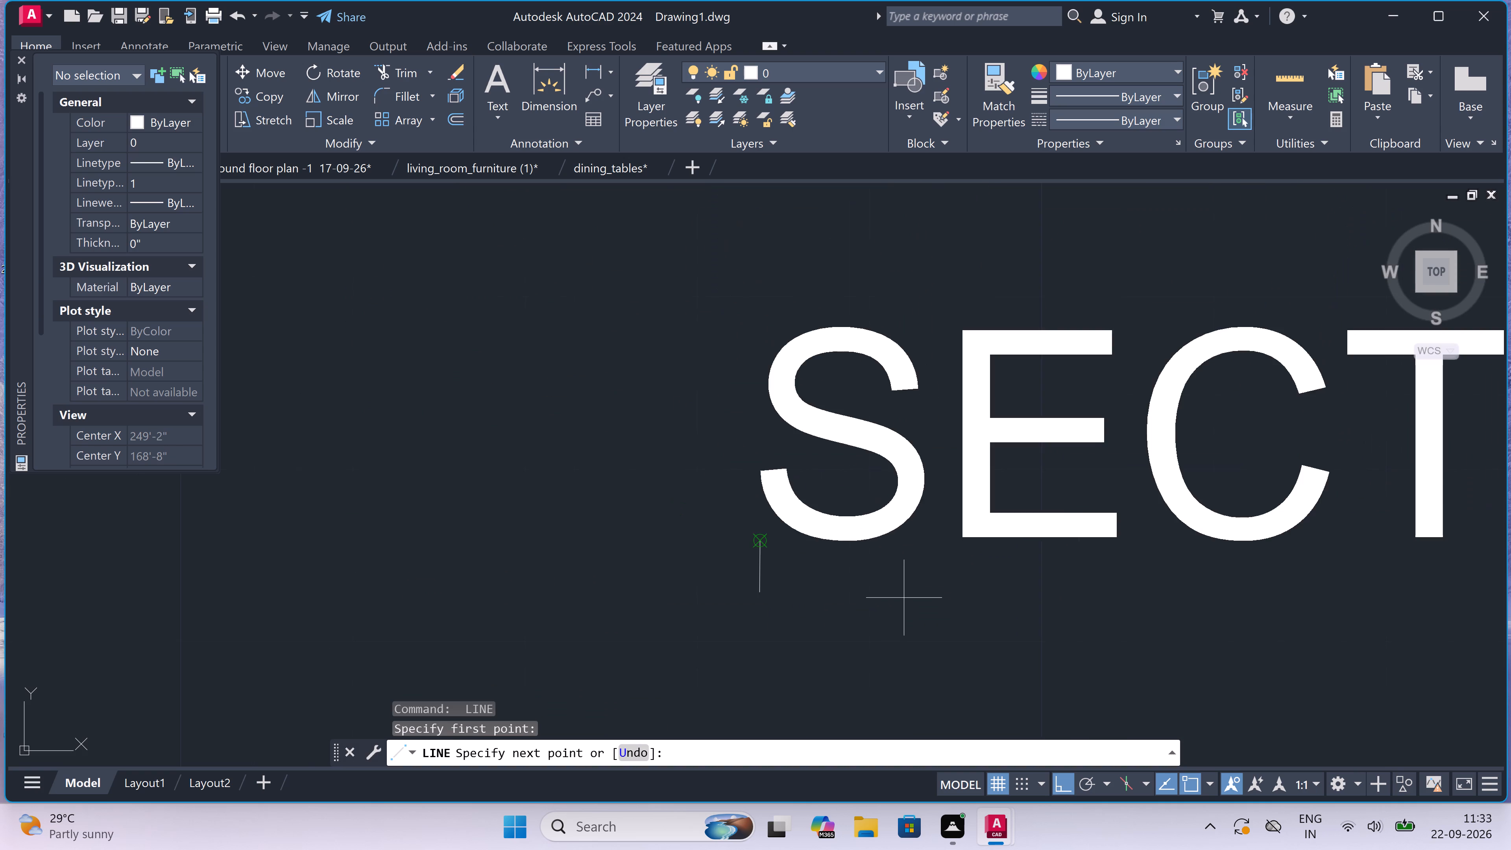
scroll(905, 600, "down", 3)
scroll(1271, 593, "up", 3)
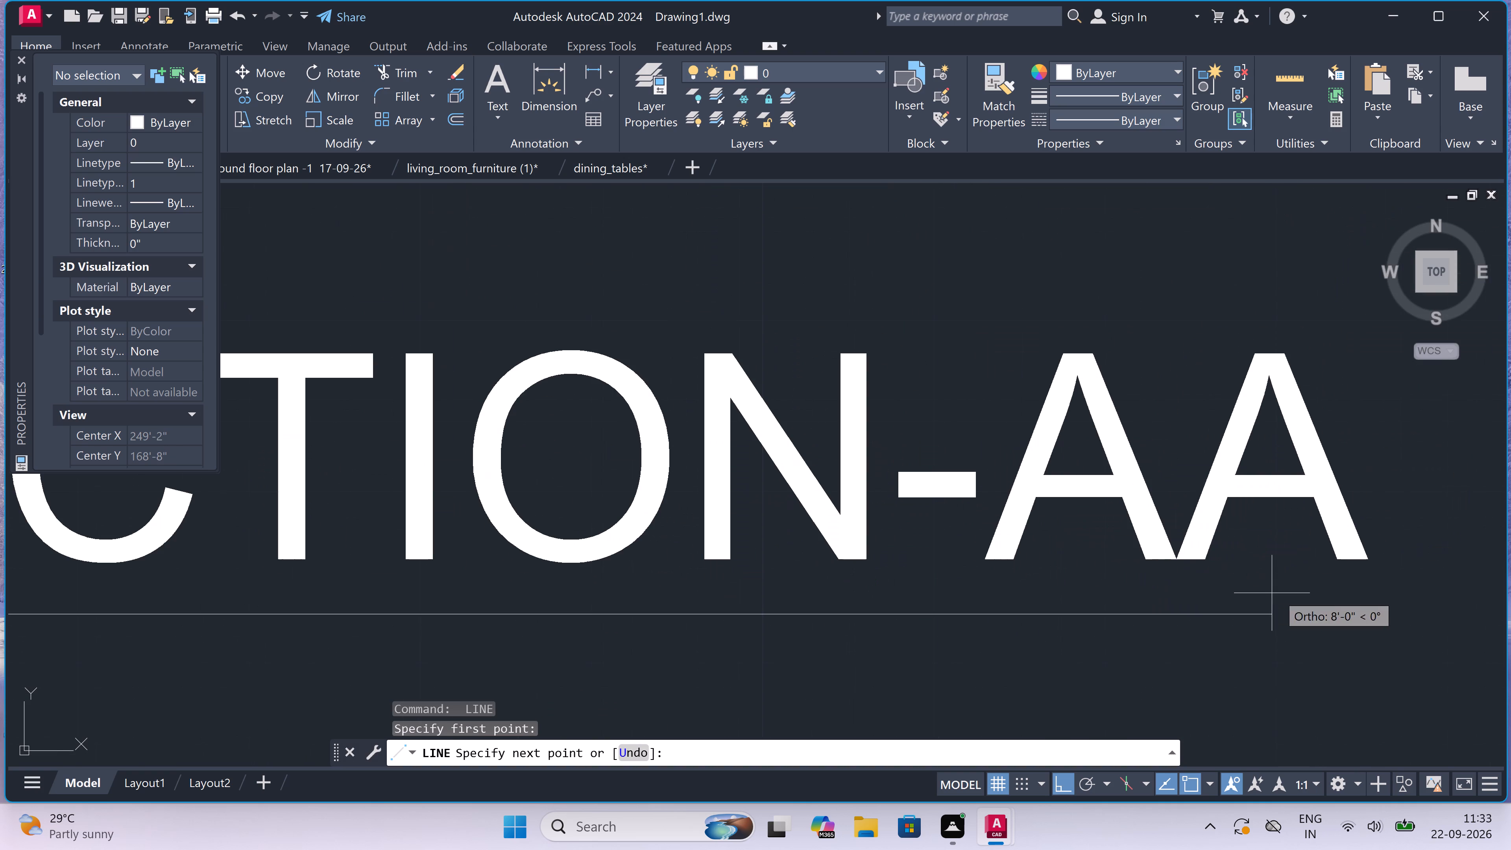
scroll(1415, 611, "up", 4)
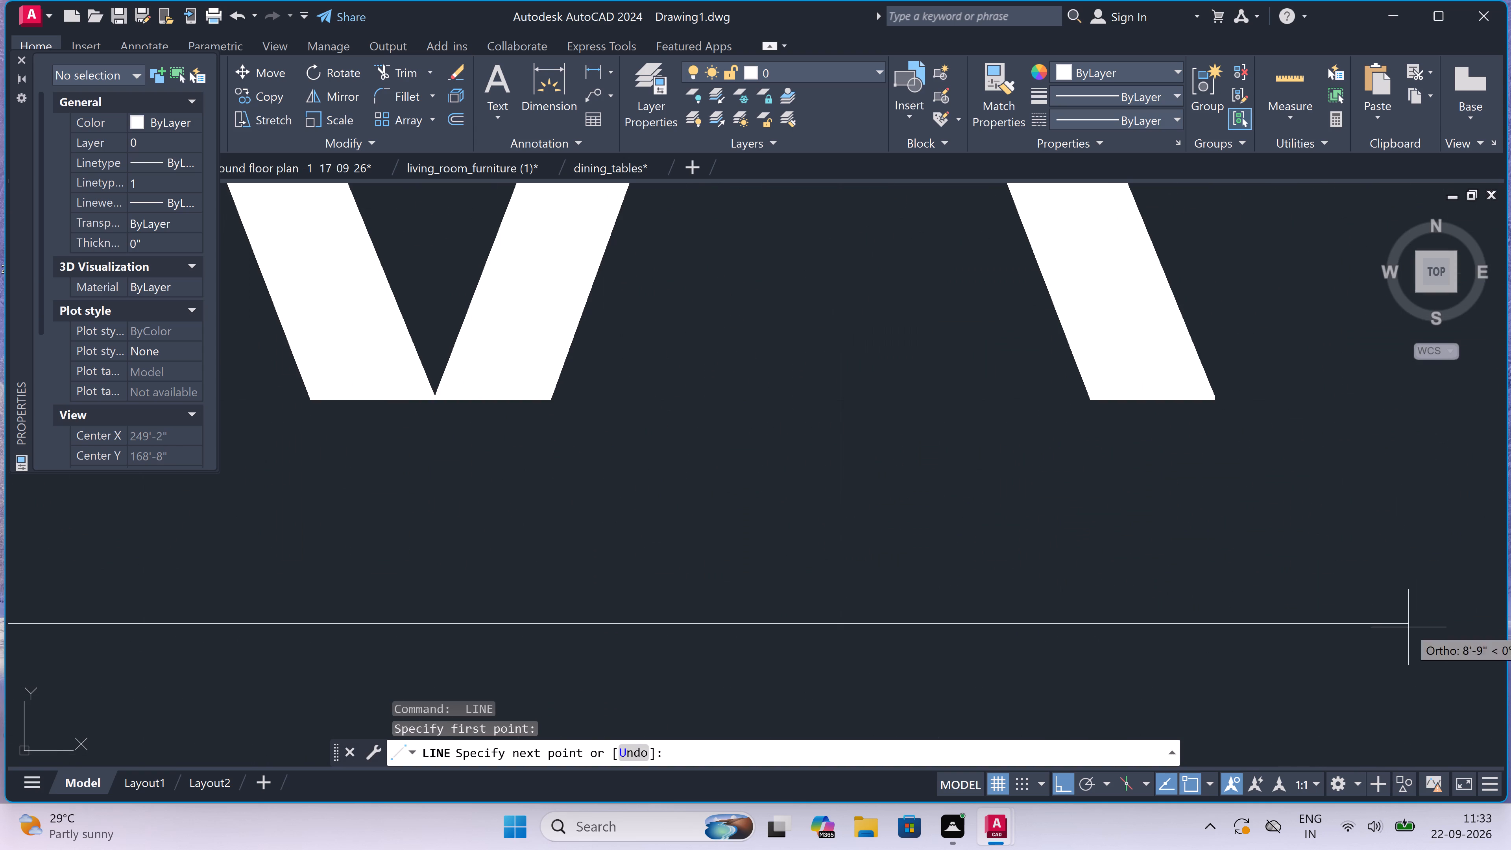
left_click(1407, 627)
key("Escape")
Start a single-sheet plot using the DWG To PDF.pc3 plotter and ISO A4 (297.00 x 210.00 MM) paper.
scroll(955, 562, "down", 2)
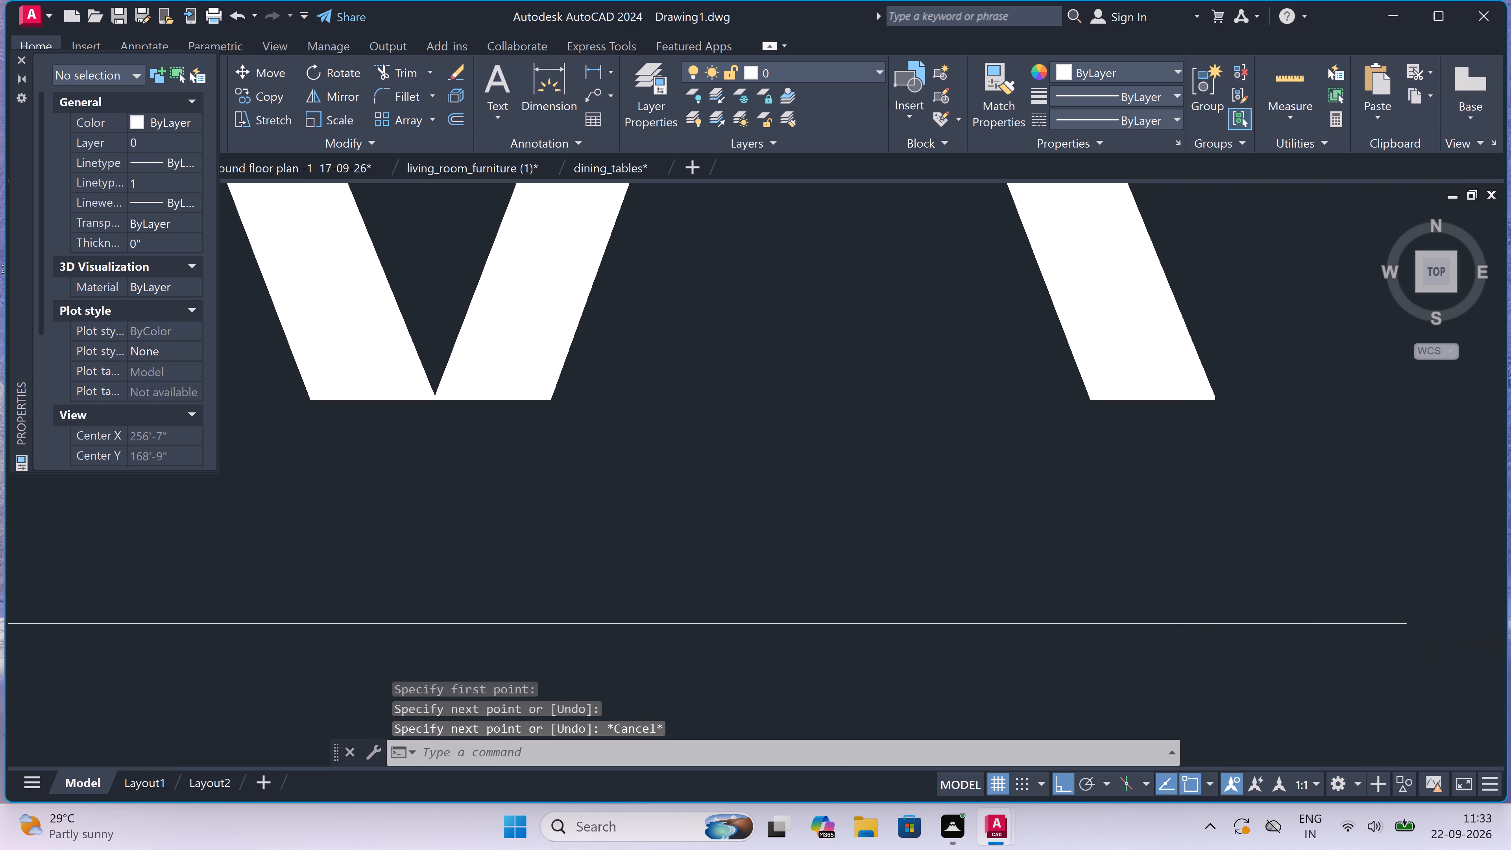
scroll(919, 539, "down", 11)
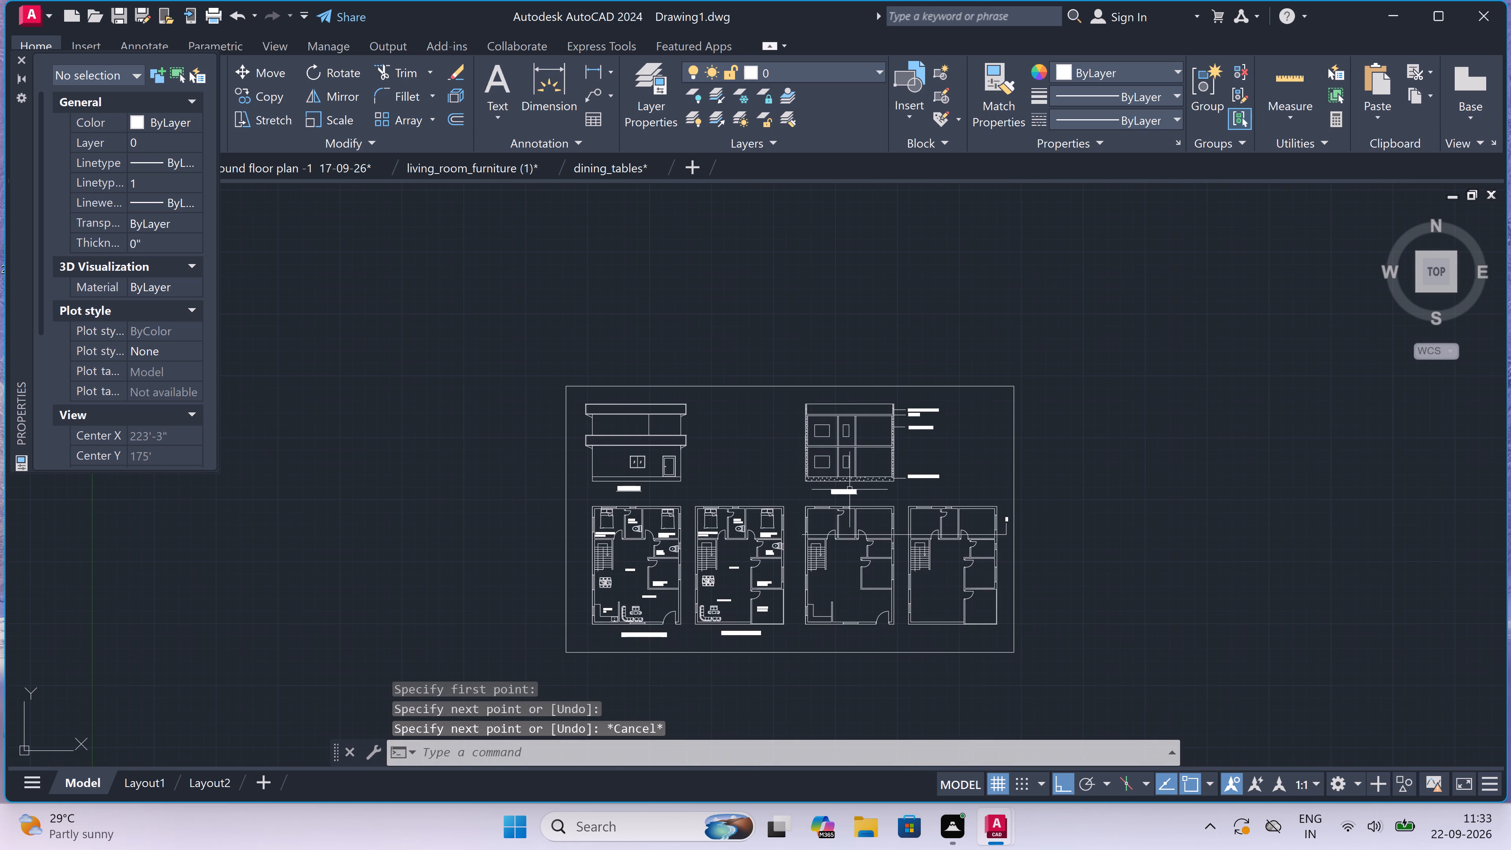
key("ctrl+p")
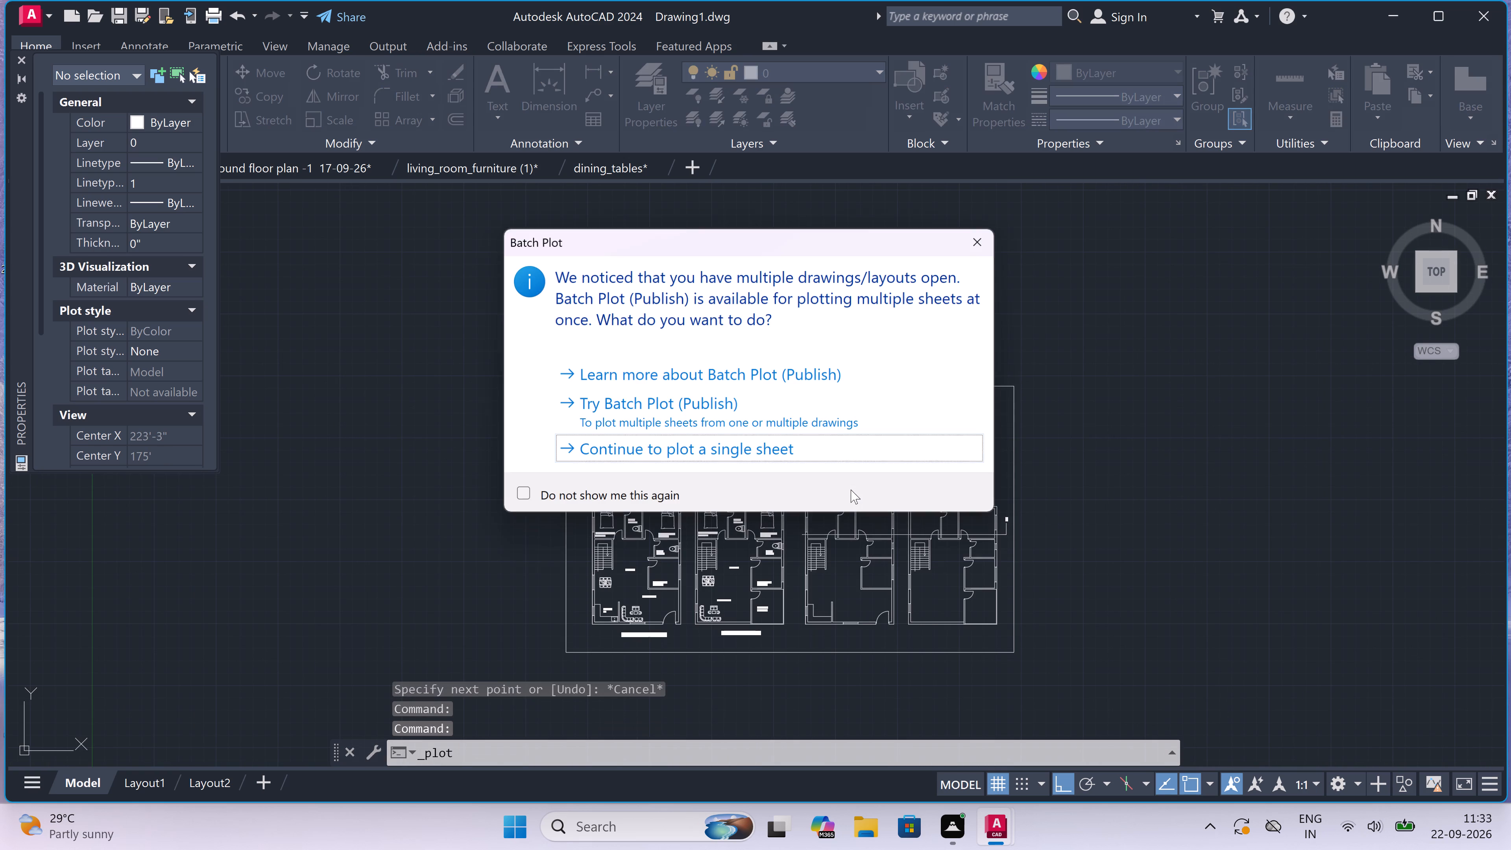
key("Escape")
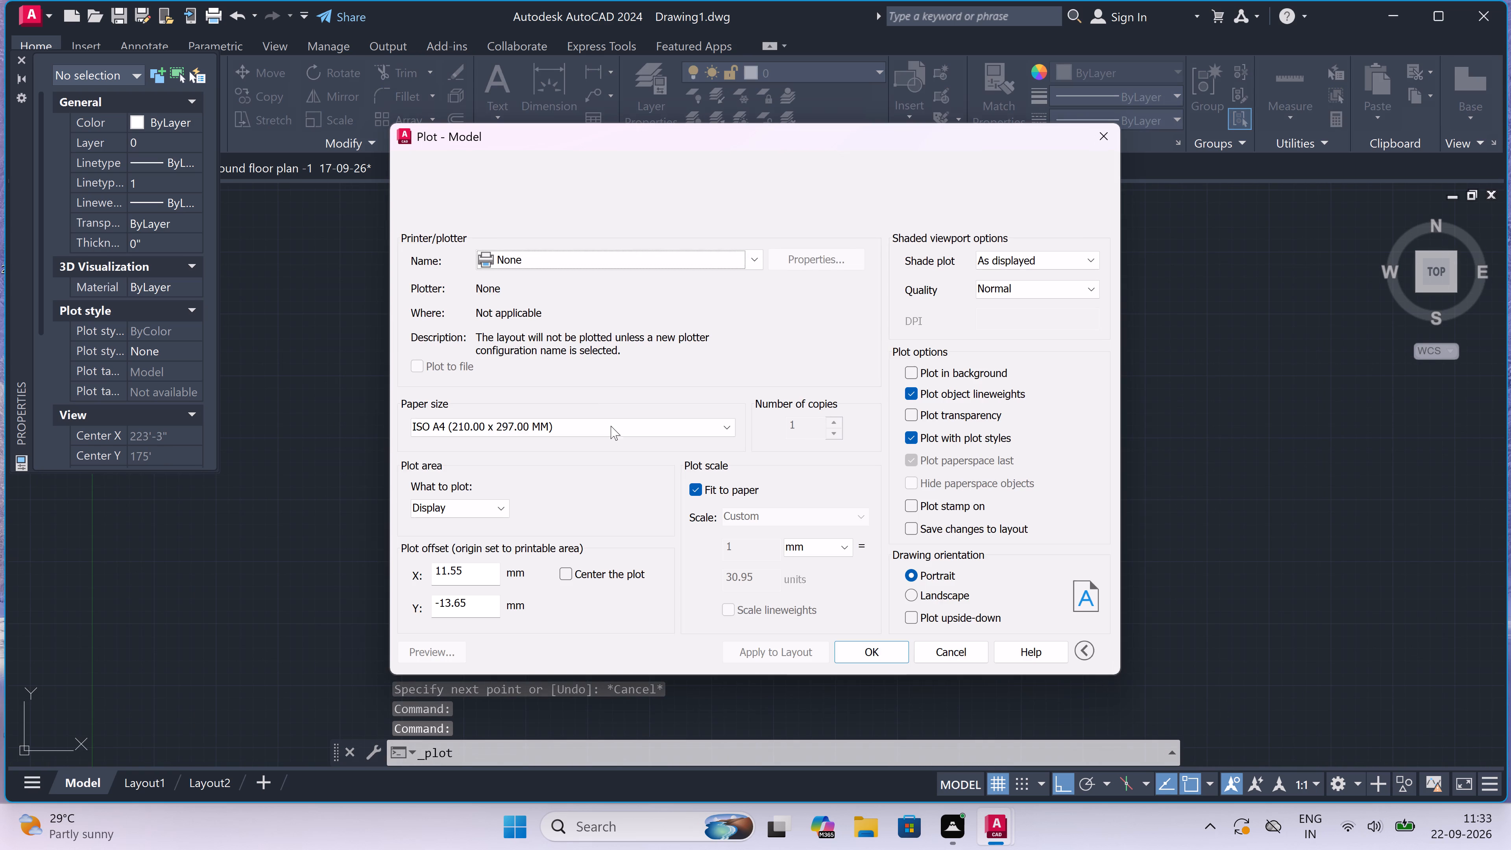
left_click(547, 259)
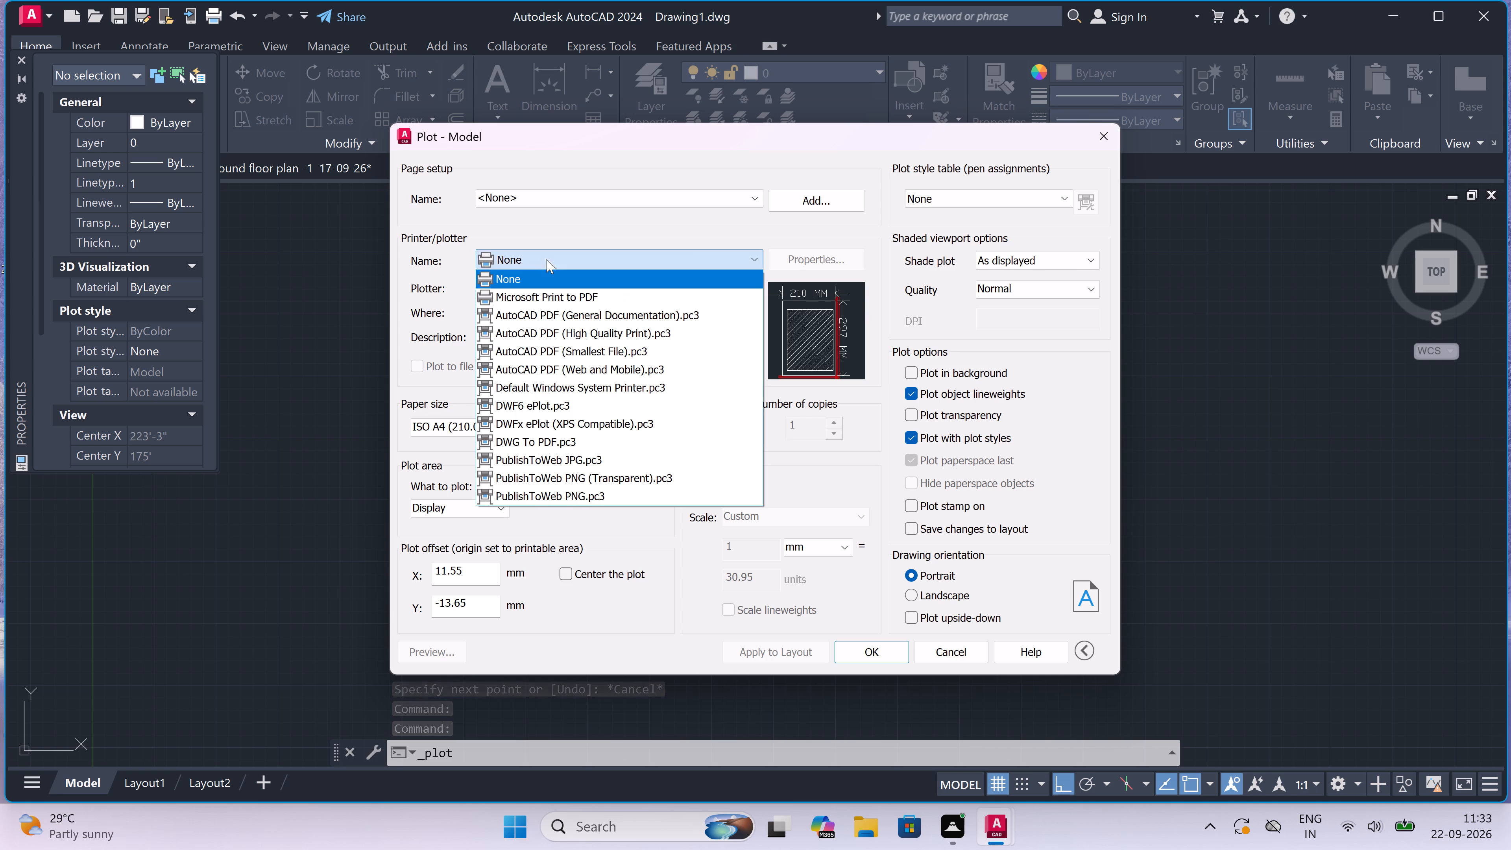
left_click(561, 435)
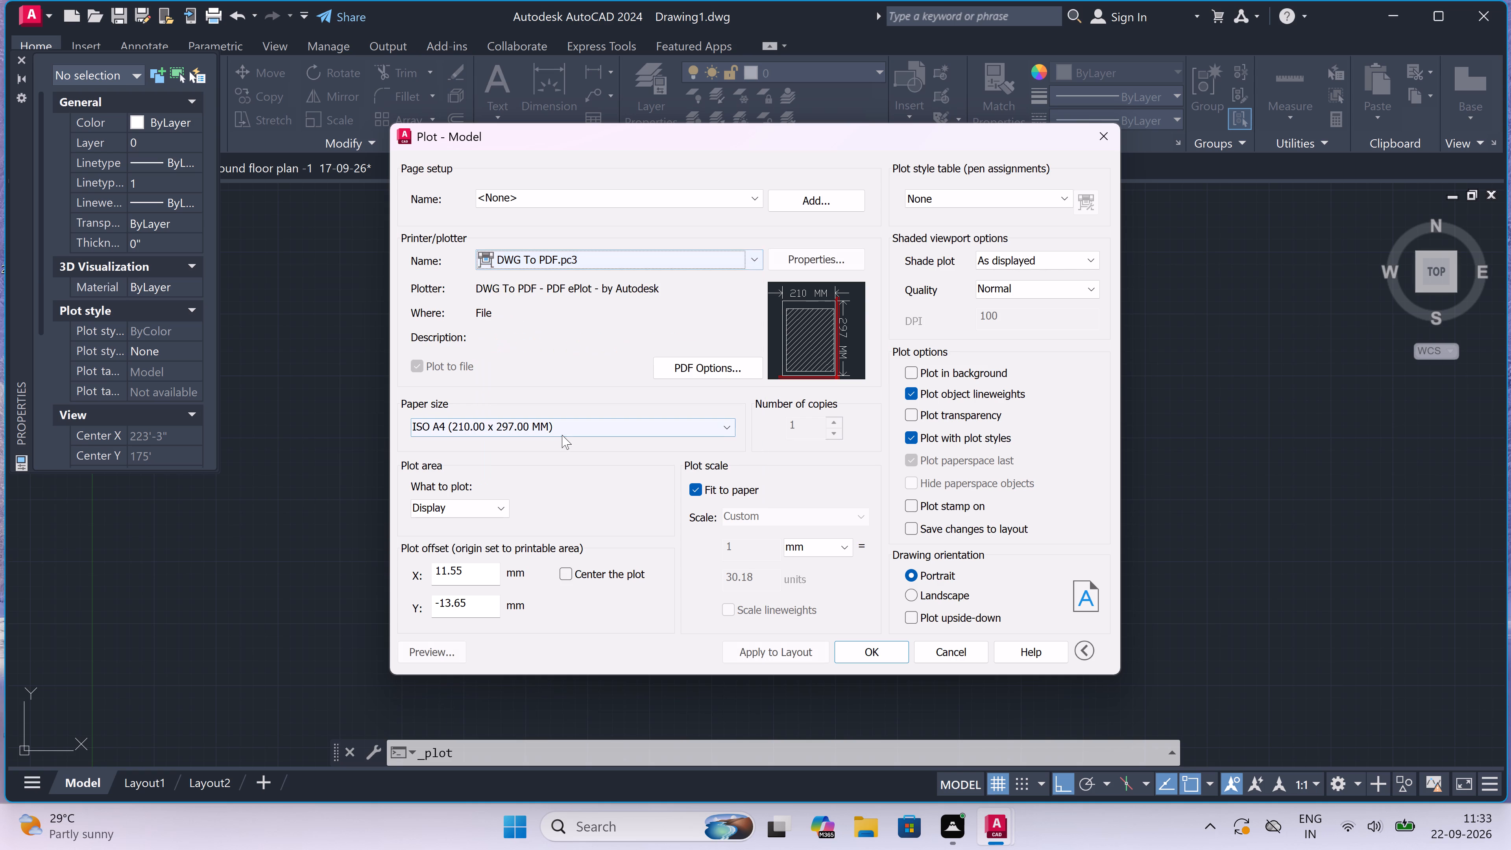
left_click(561, 430)
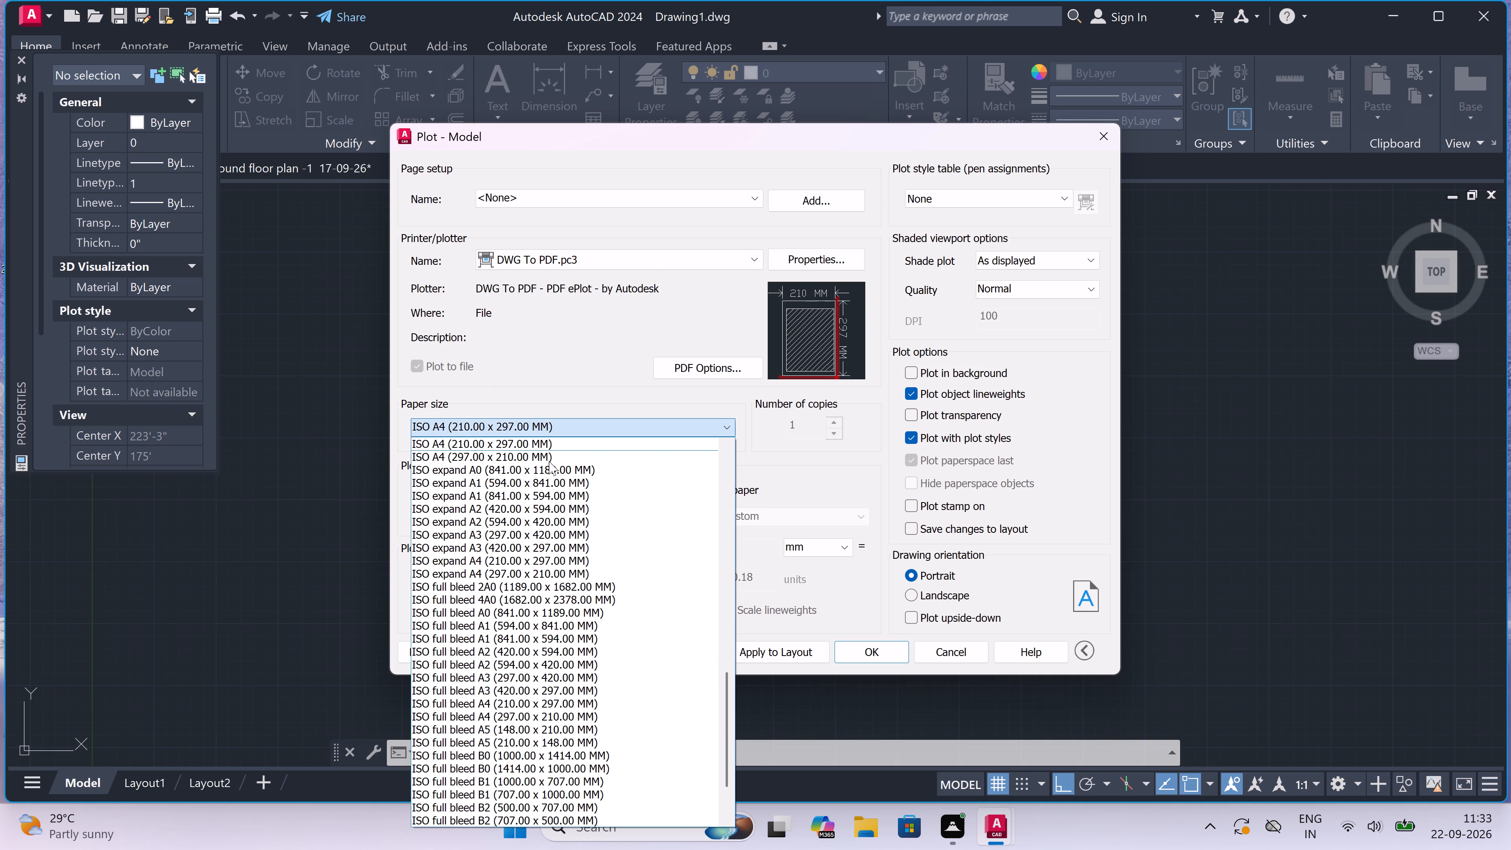
left_click(547, 458)
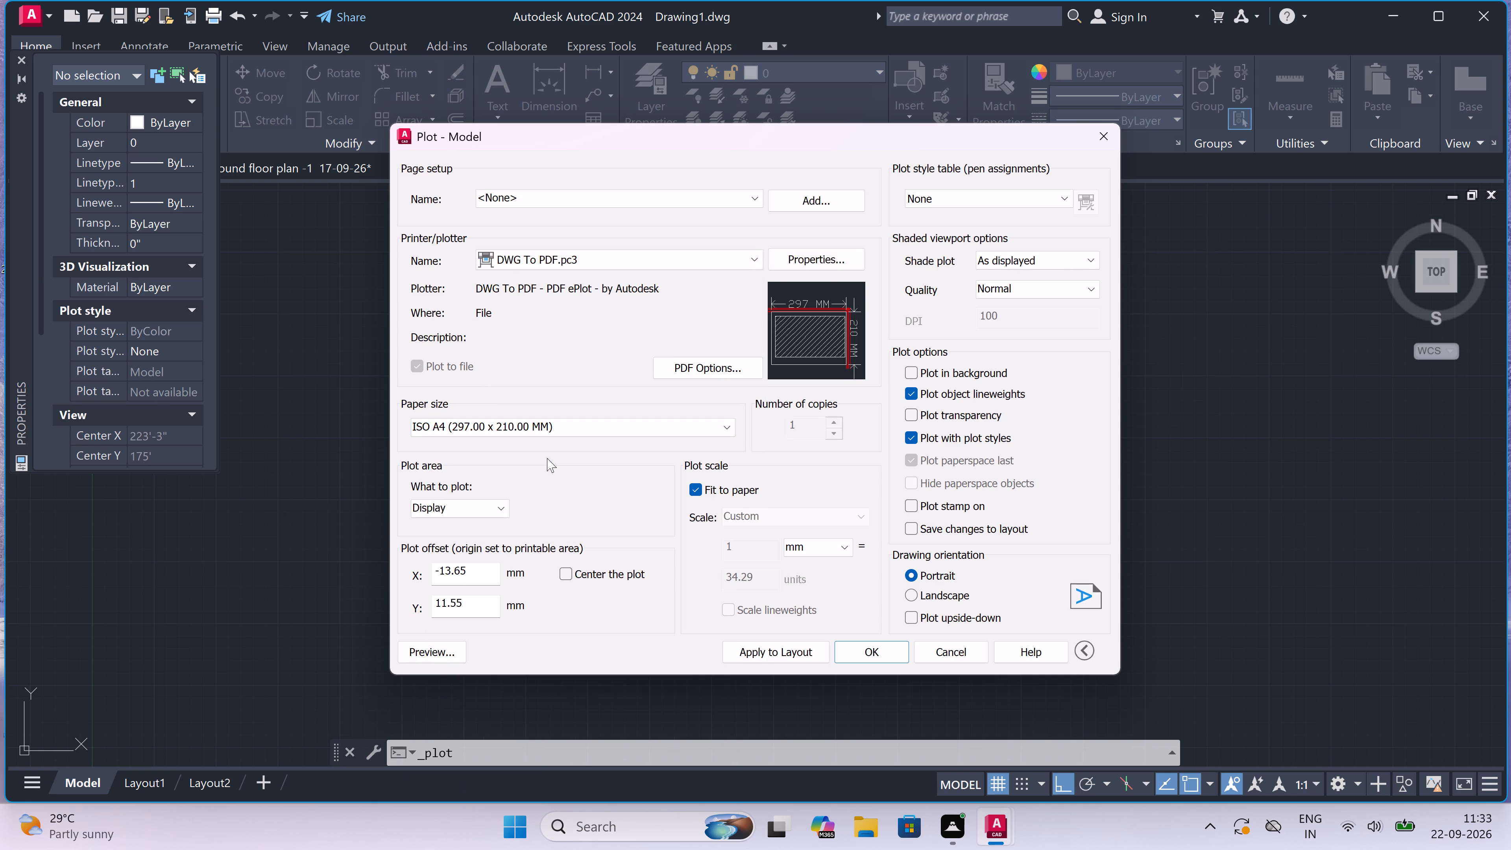
Set the plot area to a window enclosing the sheet border and centre the plot on the paper.
left_click(495, 504)
left_click(498, 564)
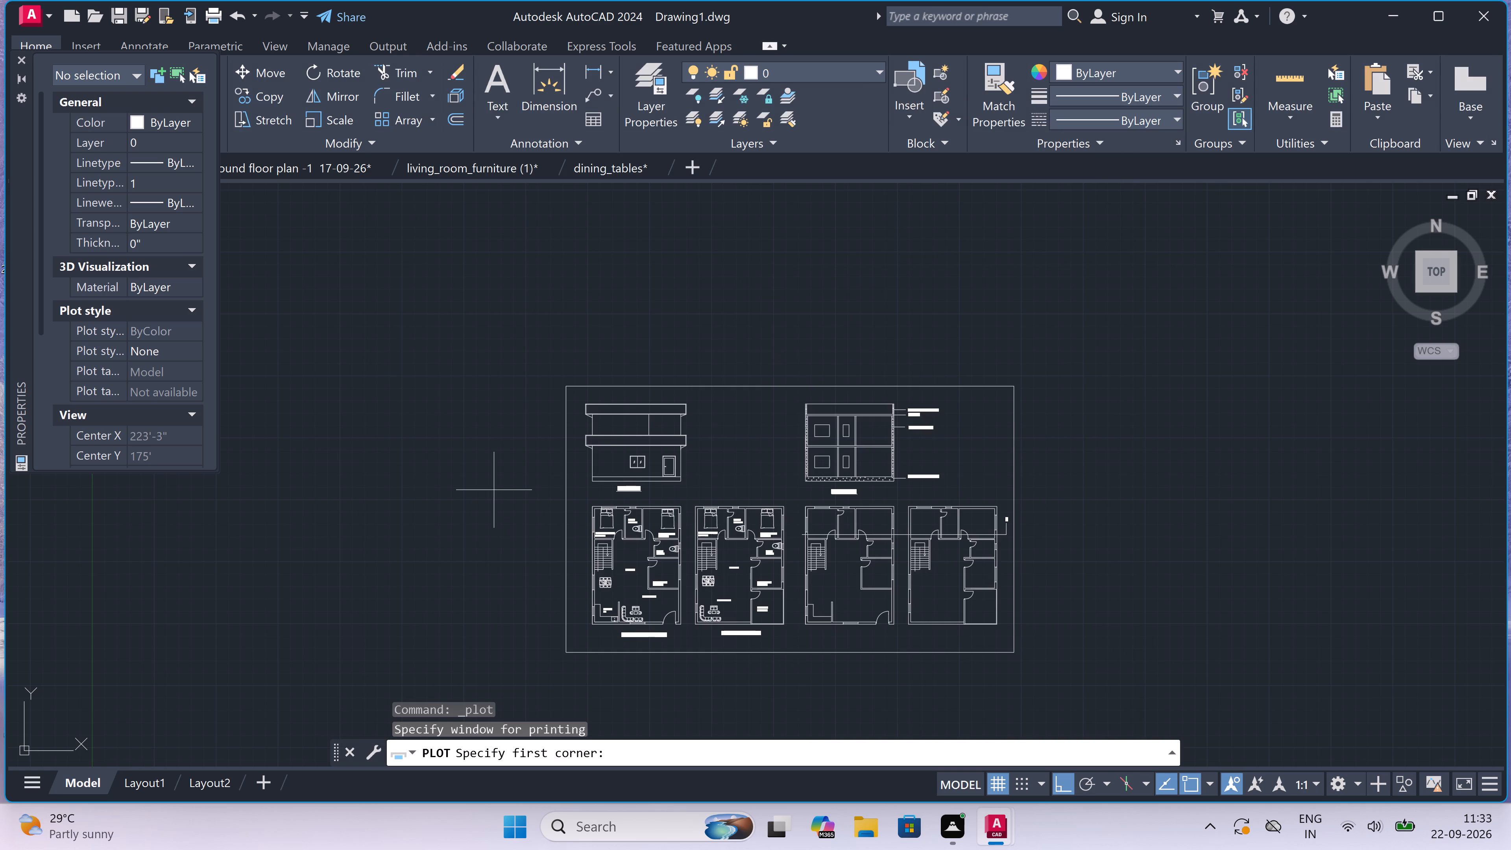
left_click(566, 378)
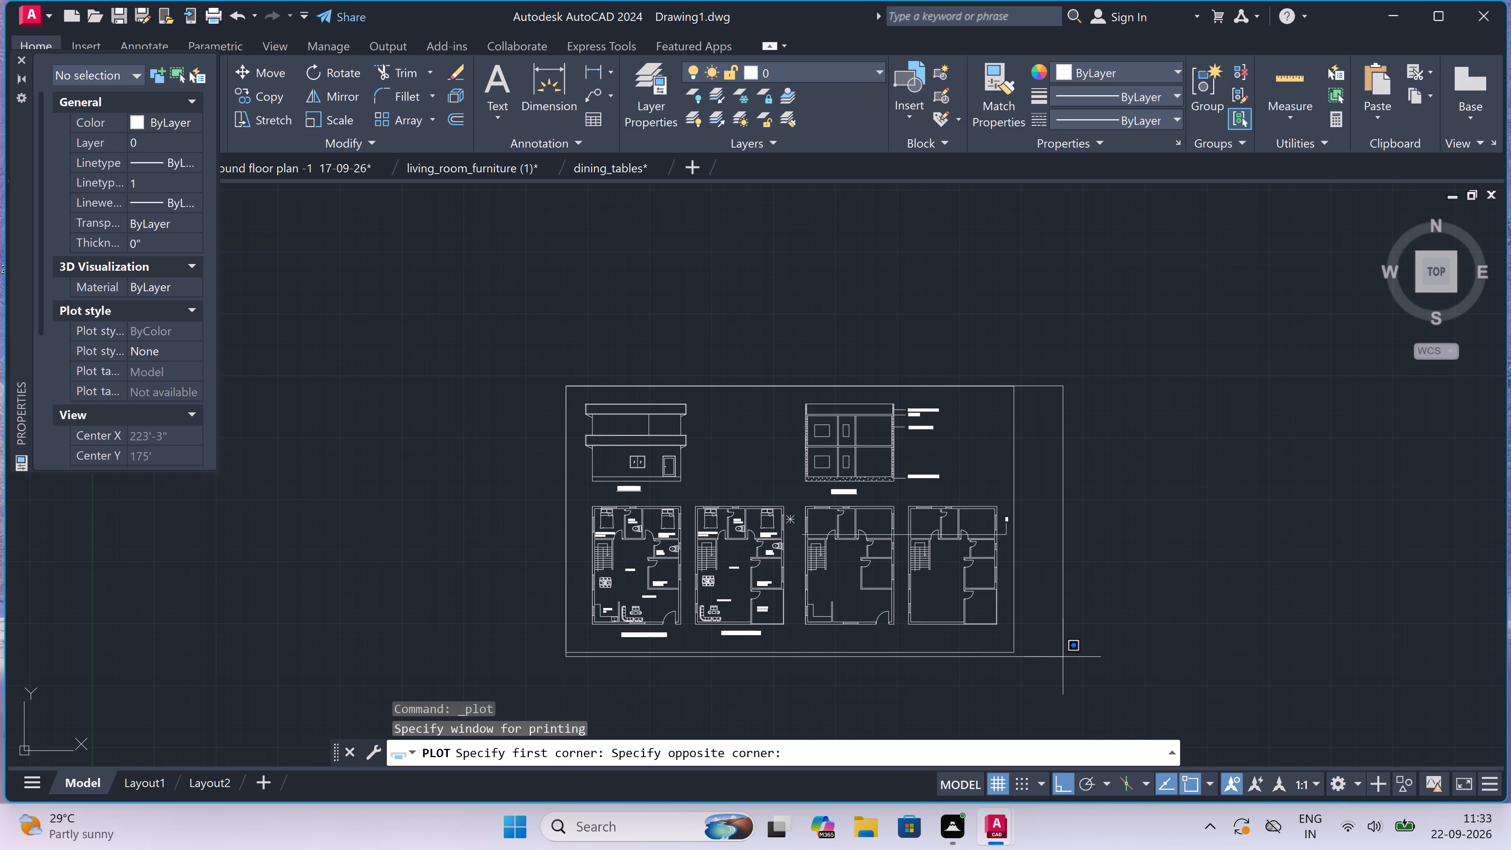
left_click(1018, 658)
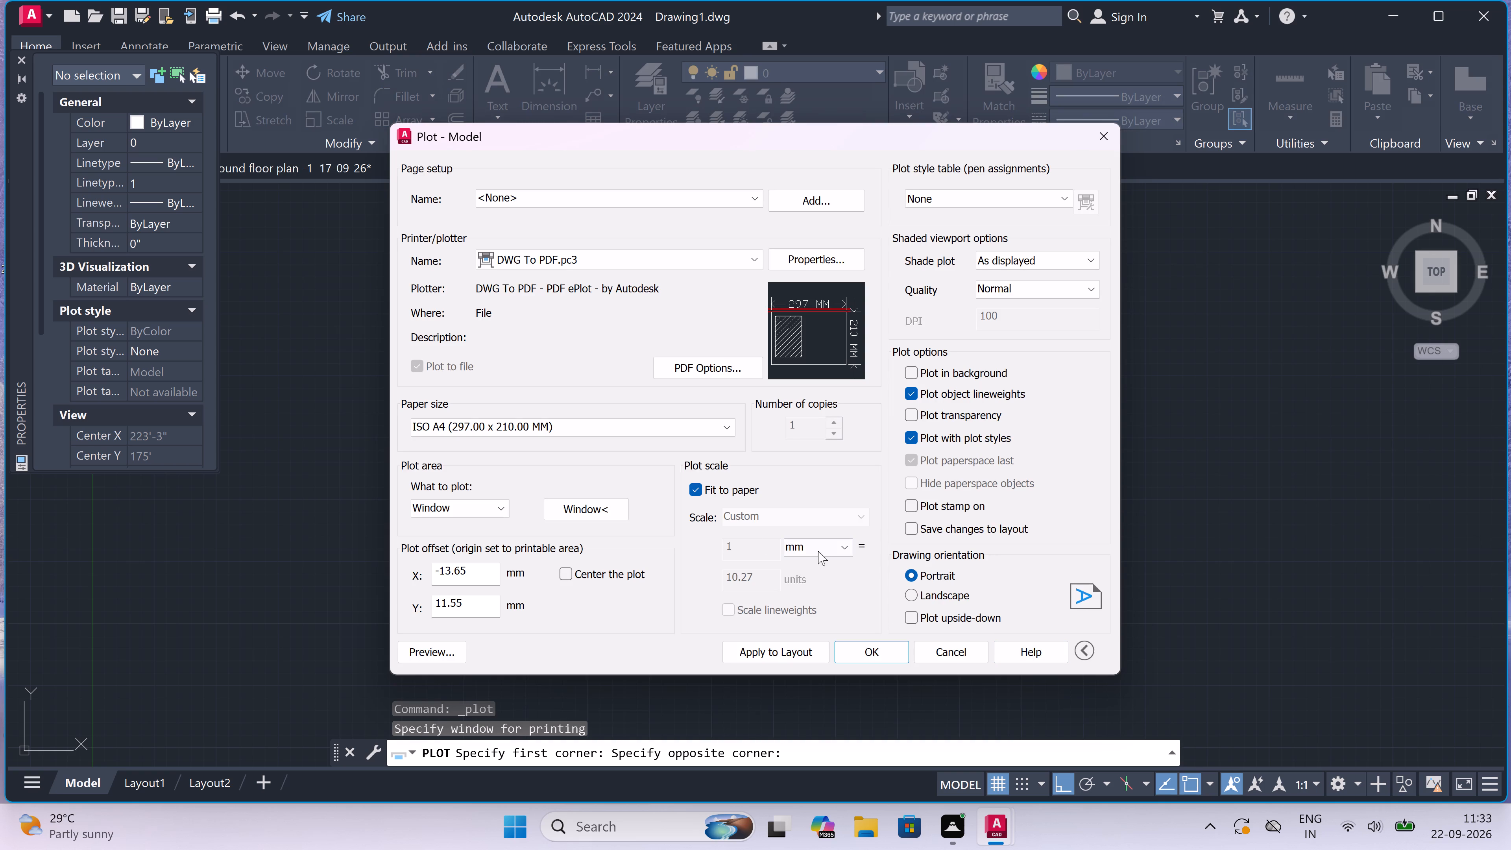
left_click(568, 574)
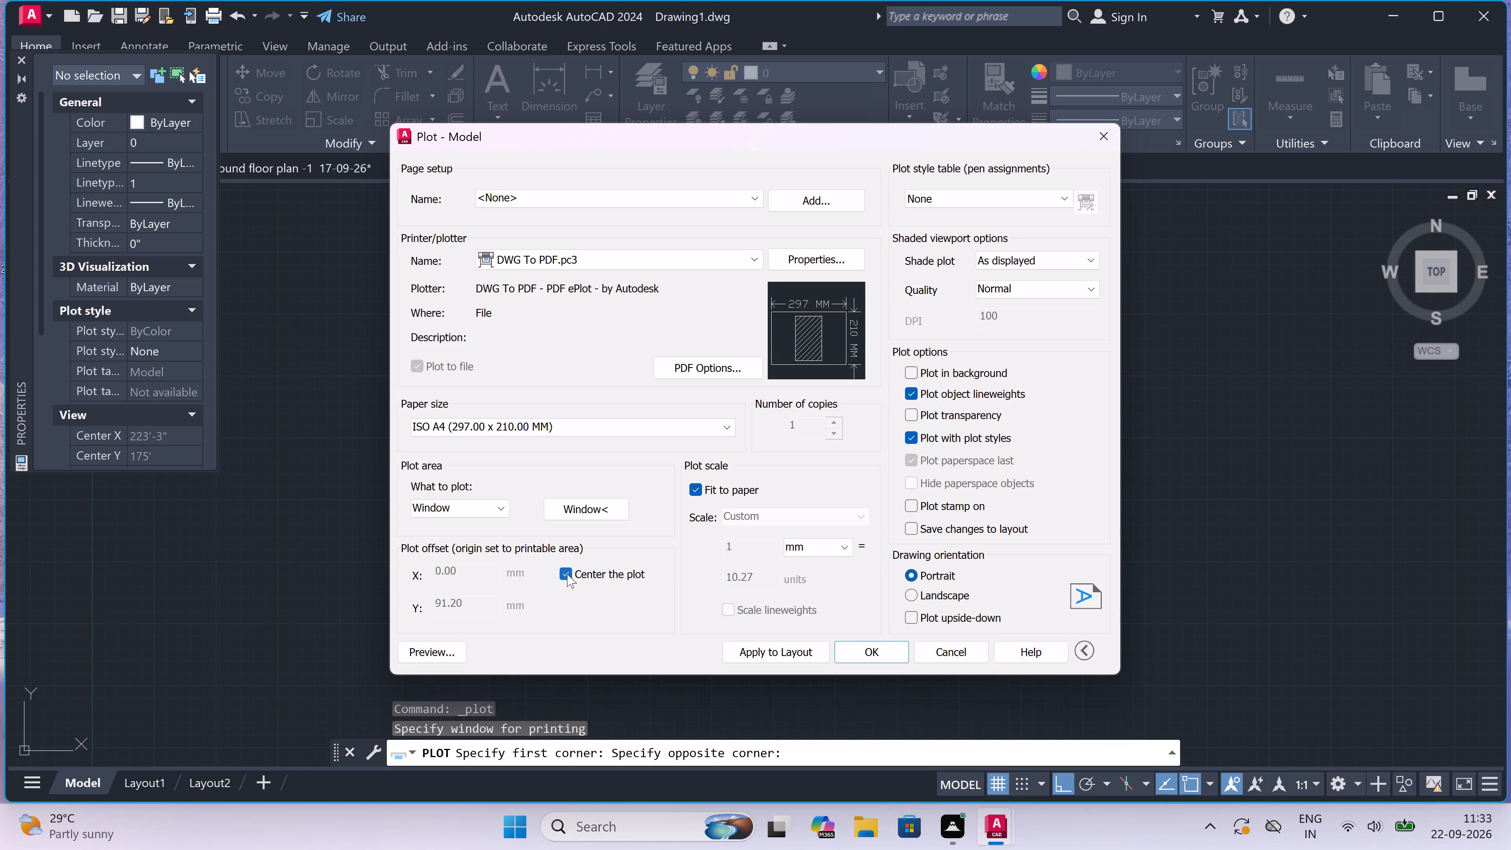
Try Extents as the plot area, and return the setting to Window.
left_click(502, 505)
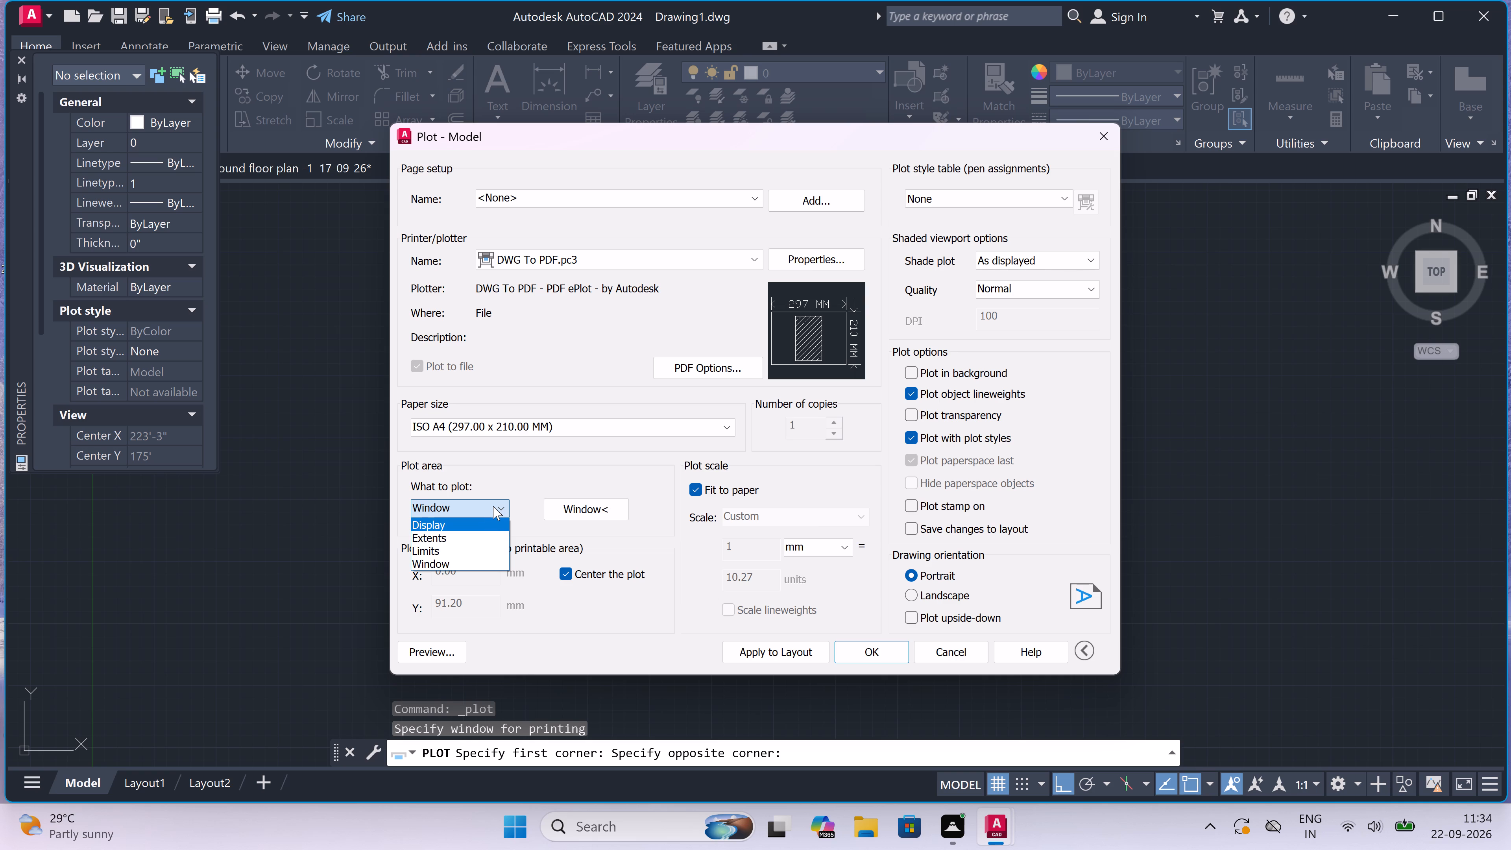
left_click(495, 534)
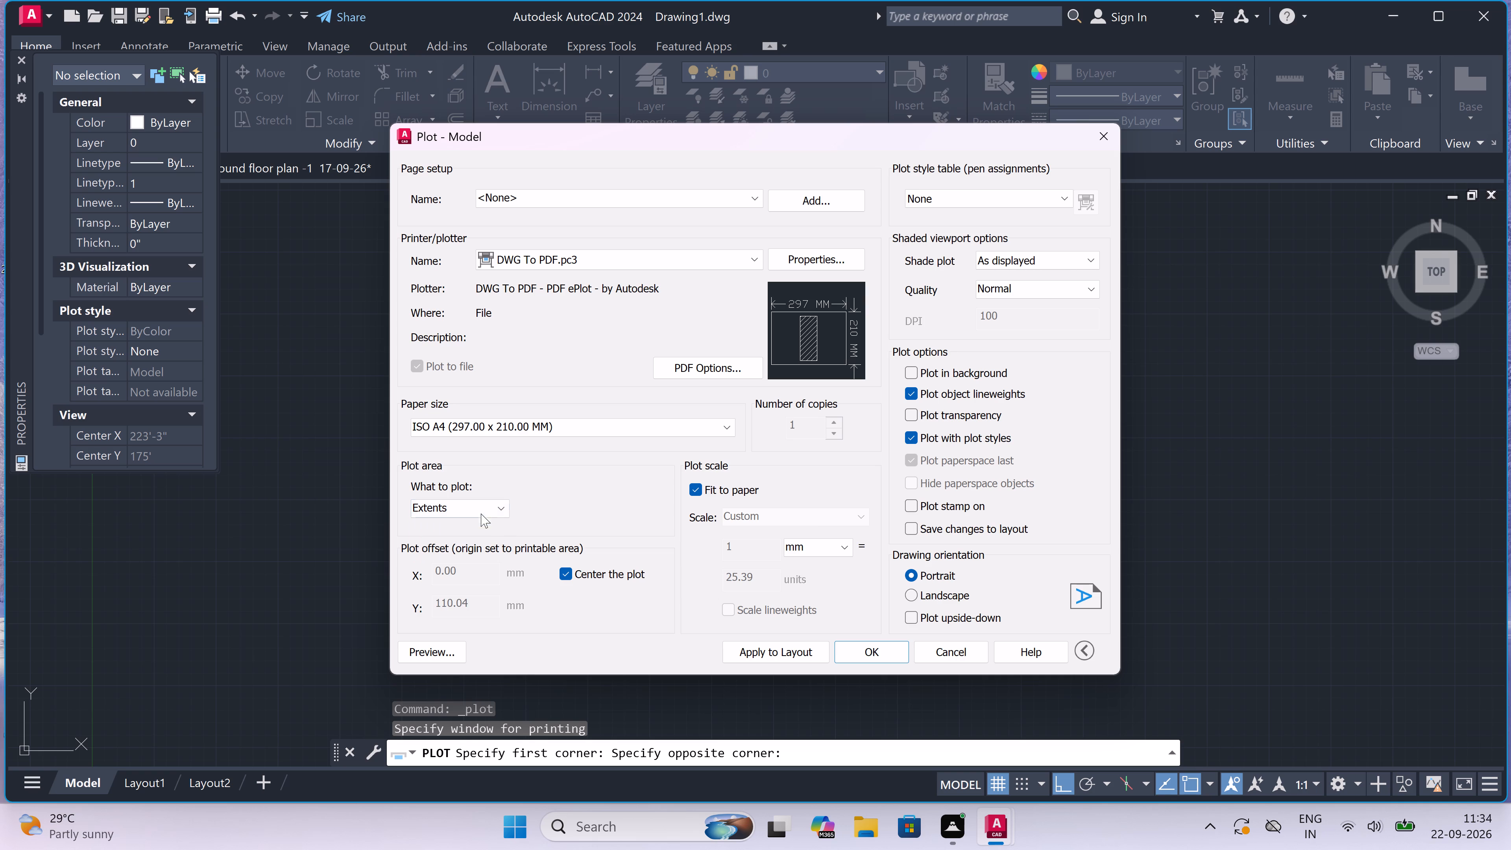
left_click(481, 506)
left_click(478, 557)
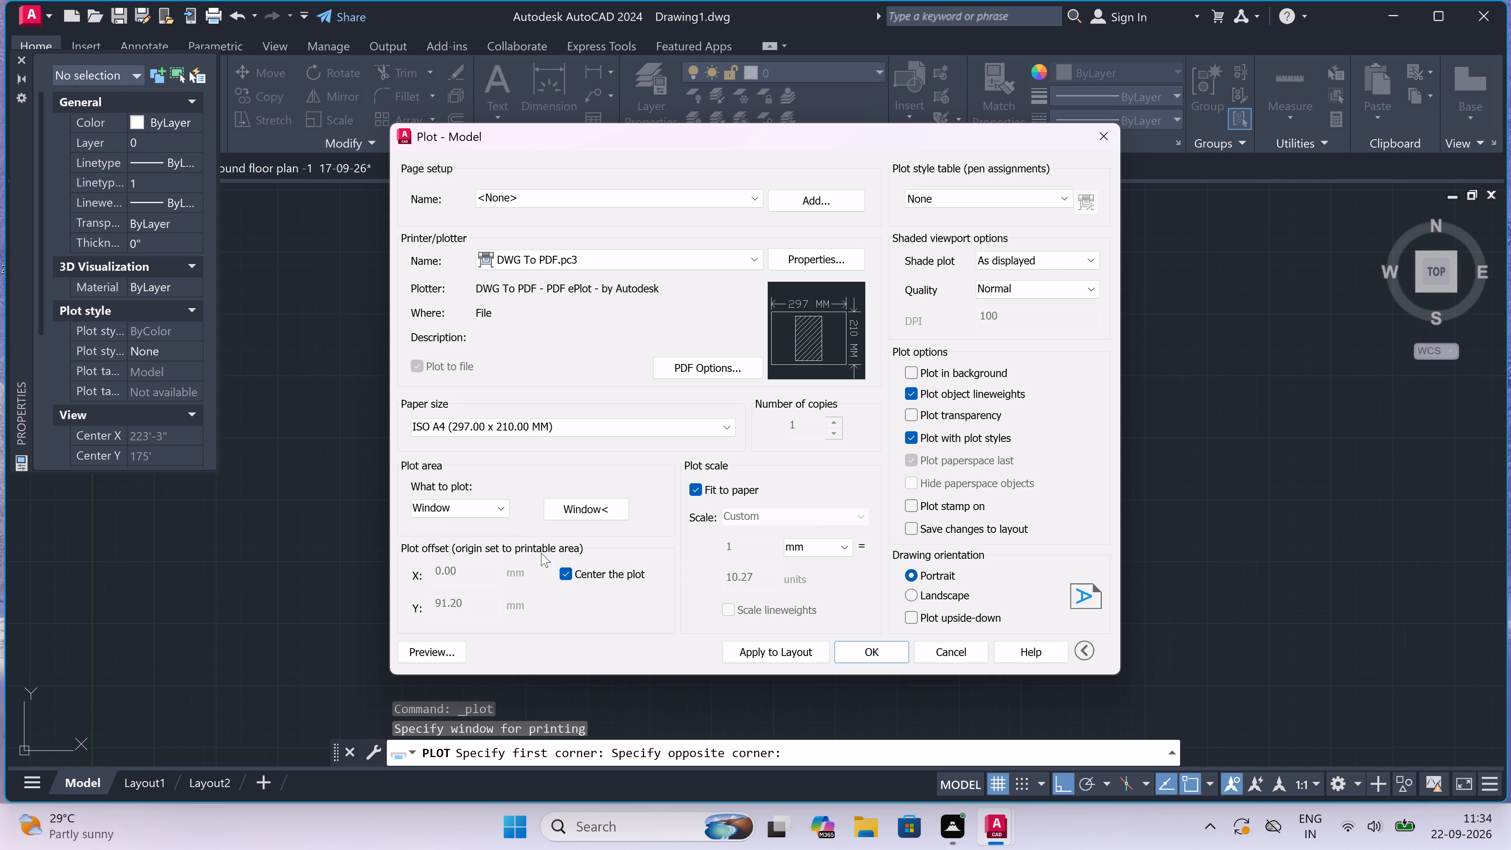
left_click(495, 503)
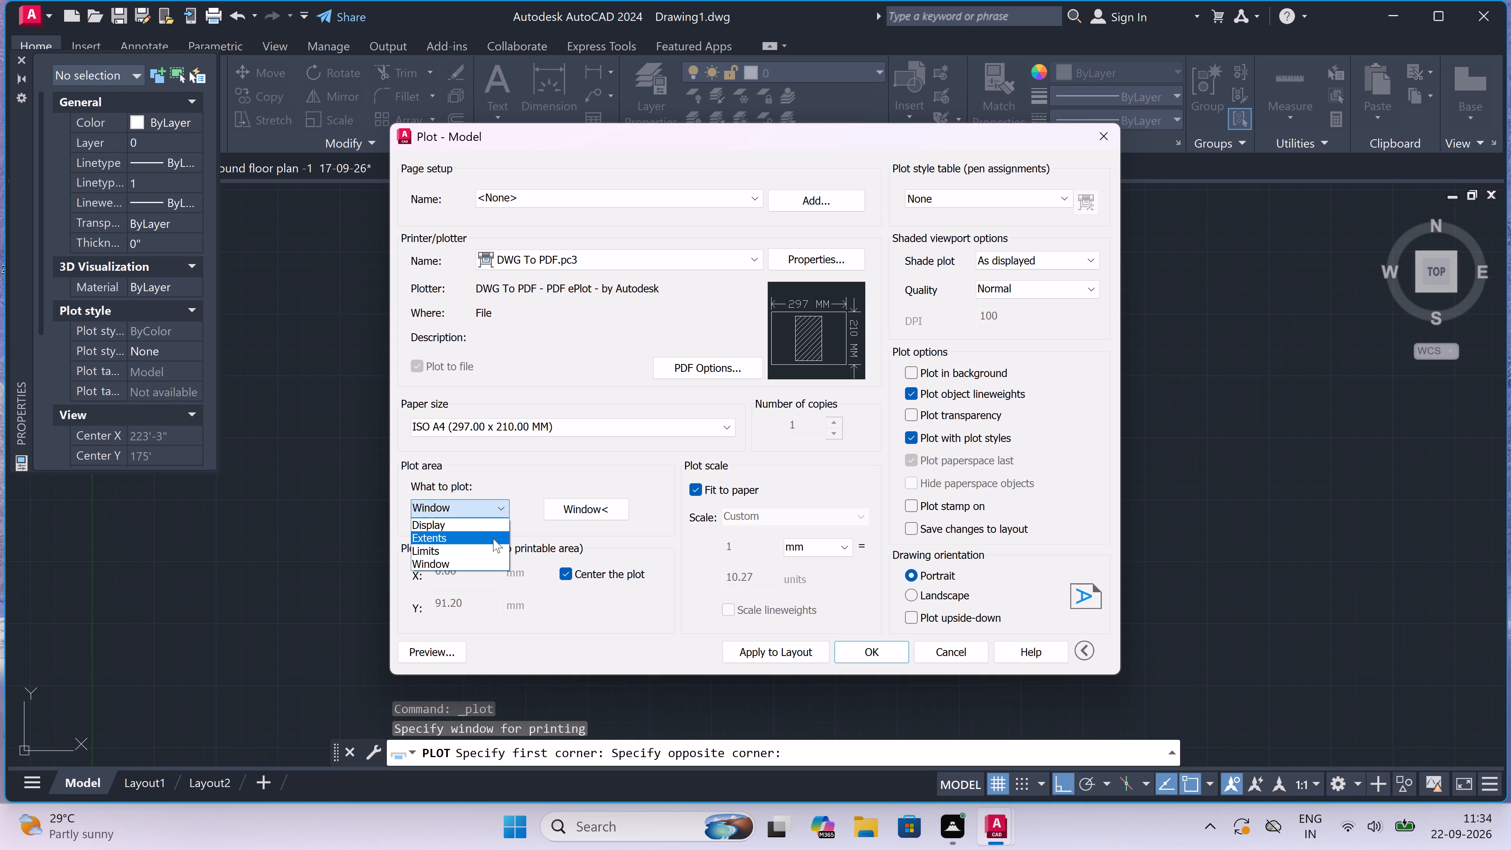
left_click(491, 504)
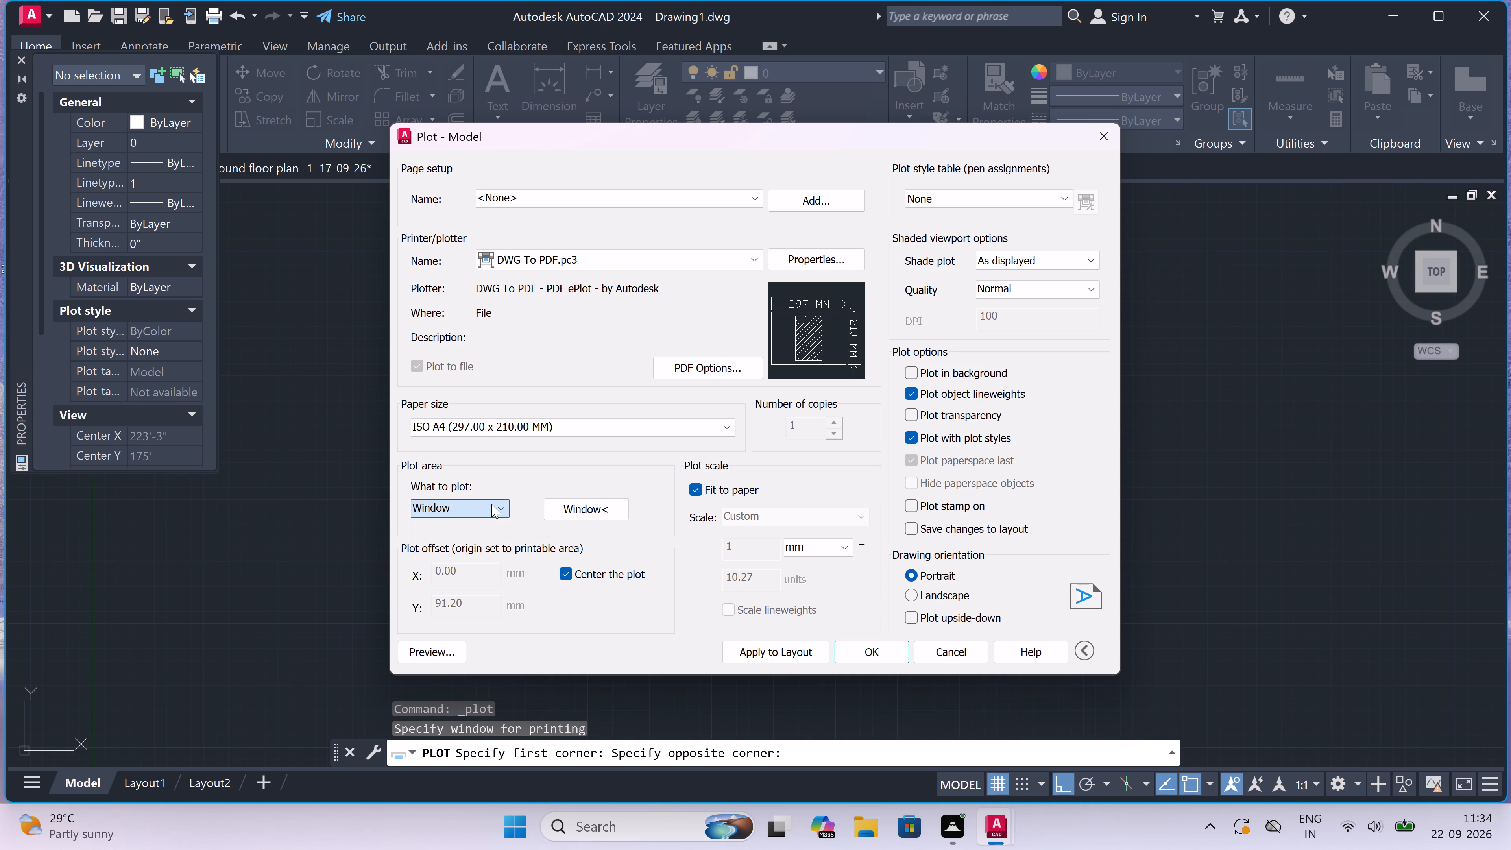
Assign the acad.ctb plot style table to all layouts and apply the plot settings to the layout.
left_click(953, 194)
left_click(946, 229)
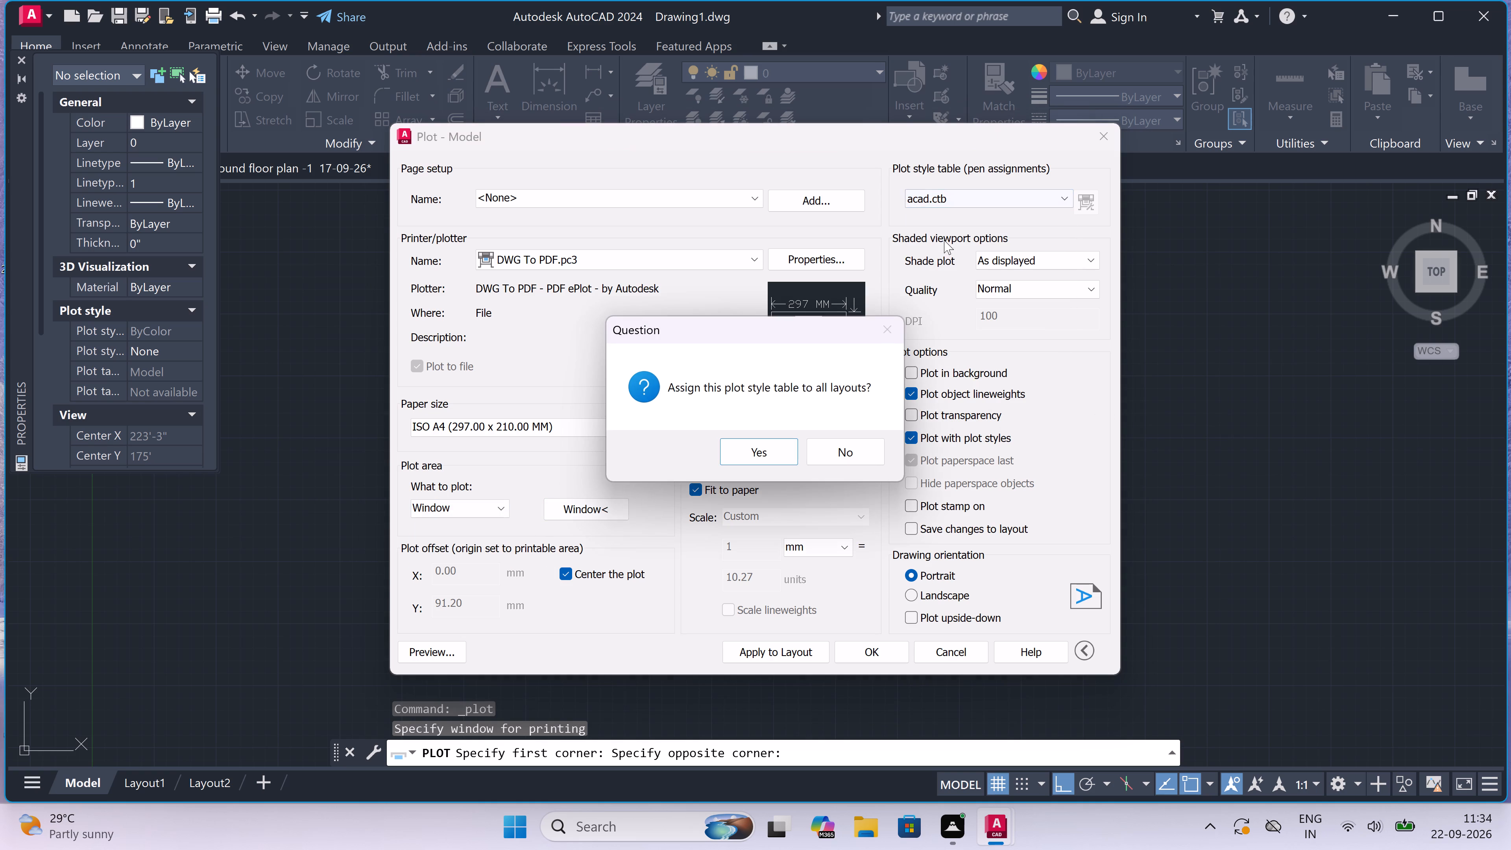
left_click(747, 449)
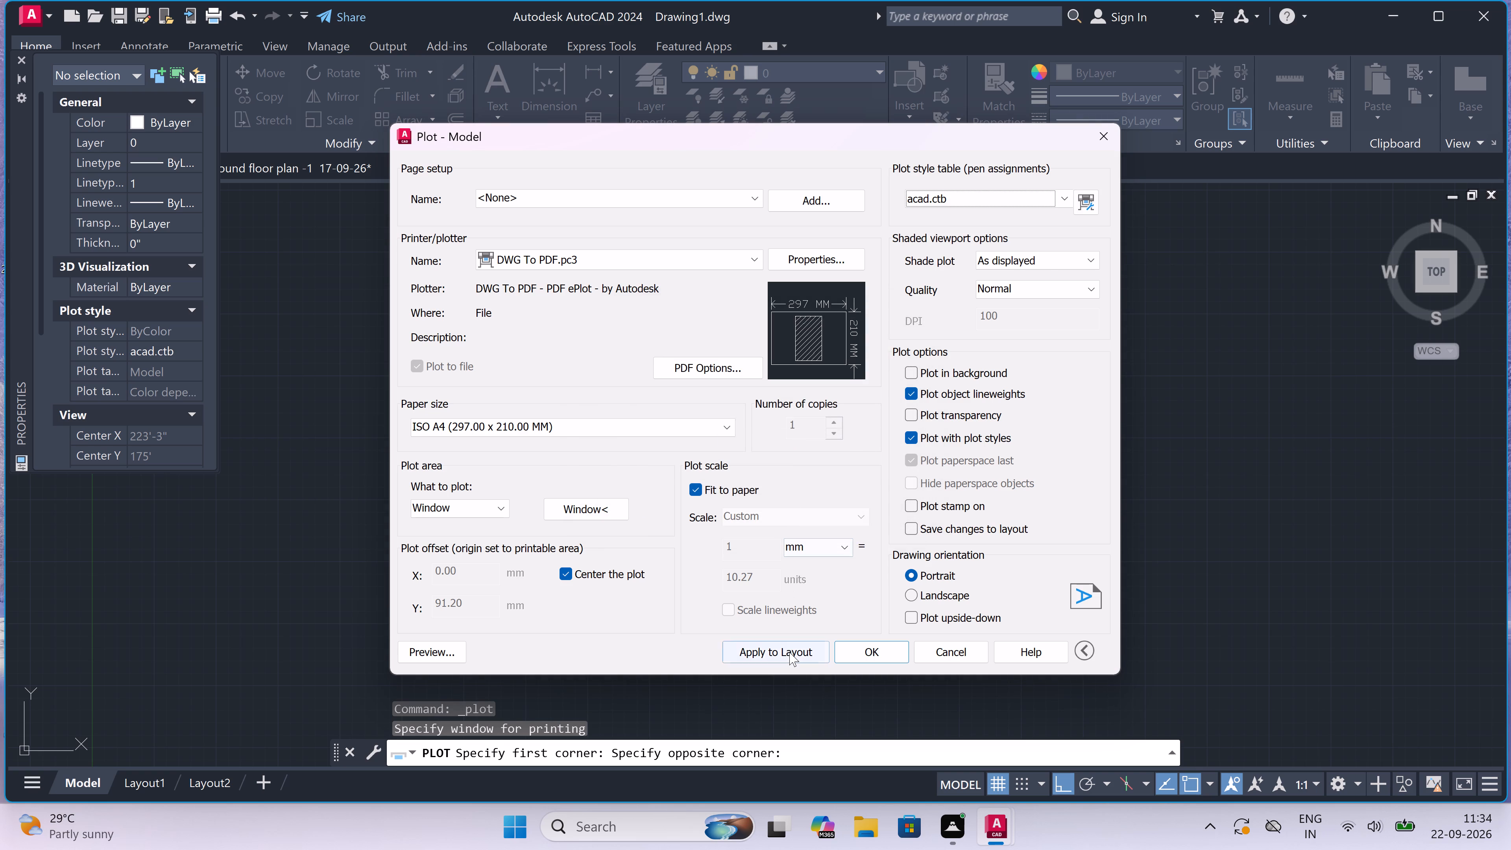
left_click(789, 653)
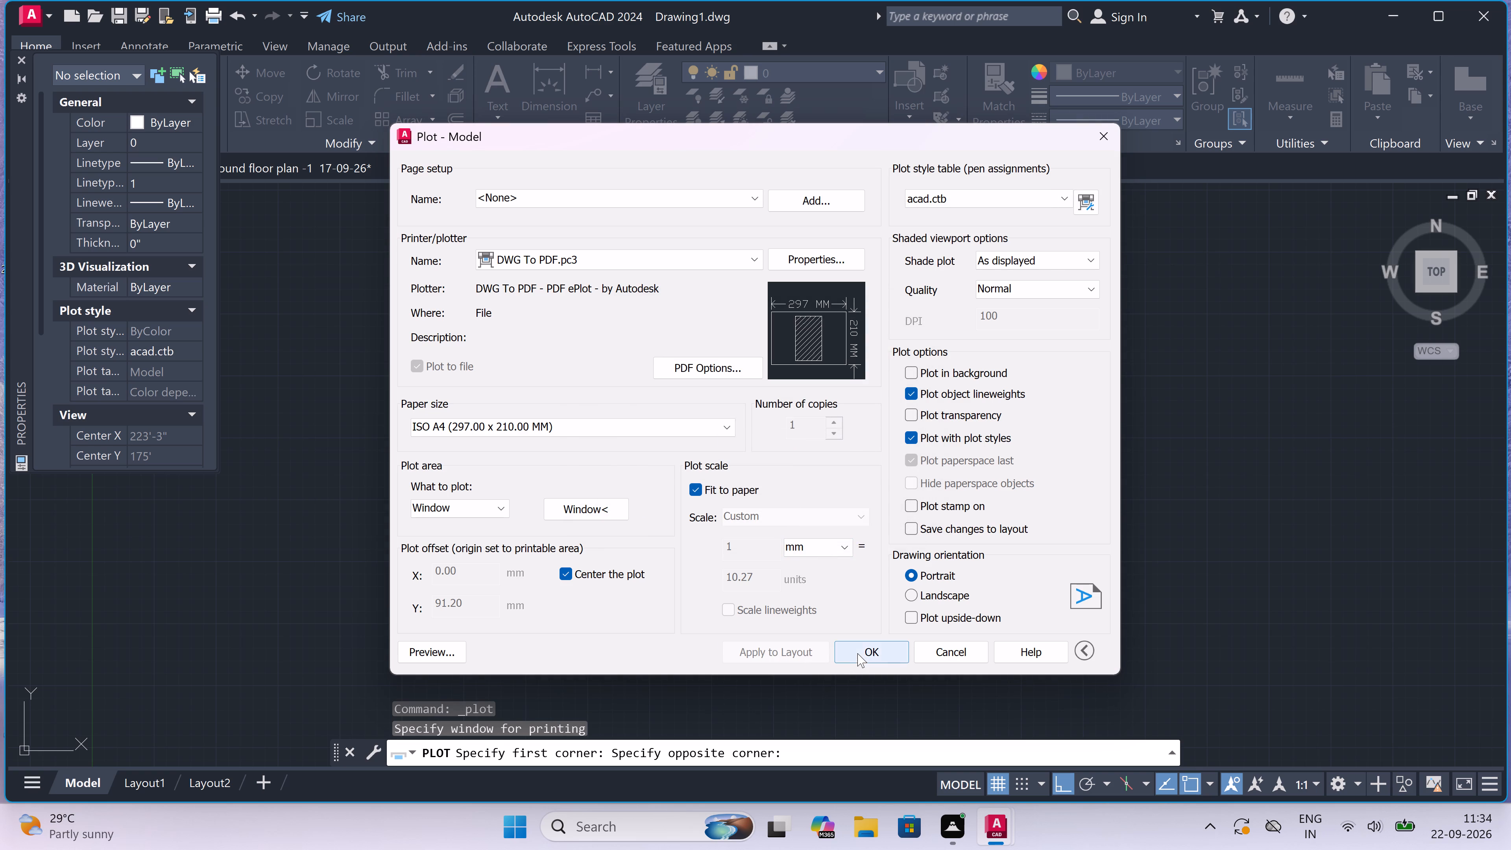
Plot the sheet to a PDF named "GROUND FLOOR AND FIRST FLOOR PLAN 12 22-09-26" in Documents, check it and close the viewer.
left_click(857, 653)
key("BackSpace")
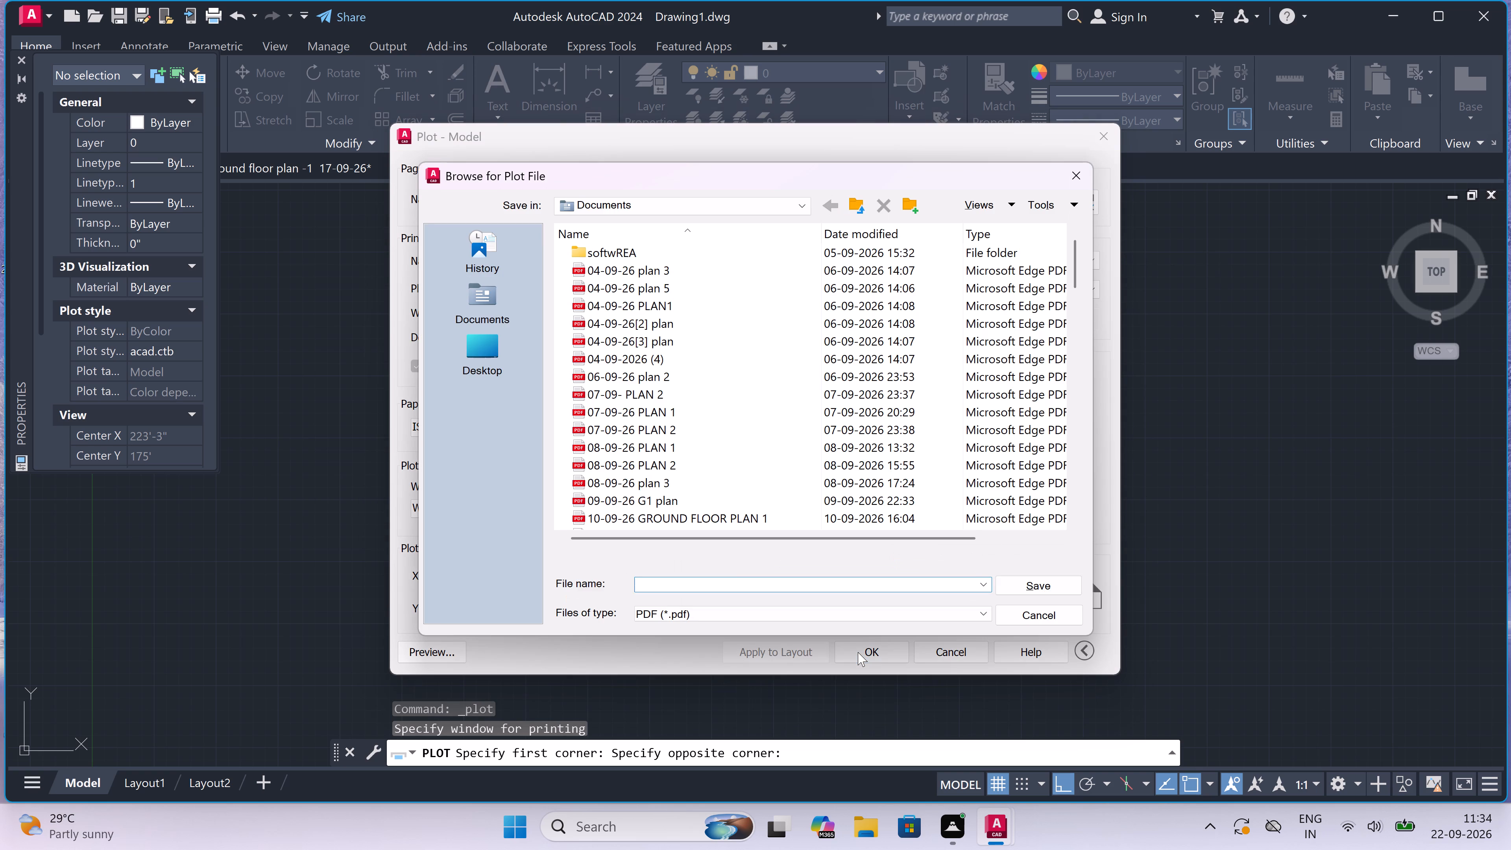
type("GROUND FLOOR AND FIRST")
key("space")
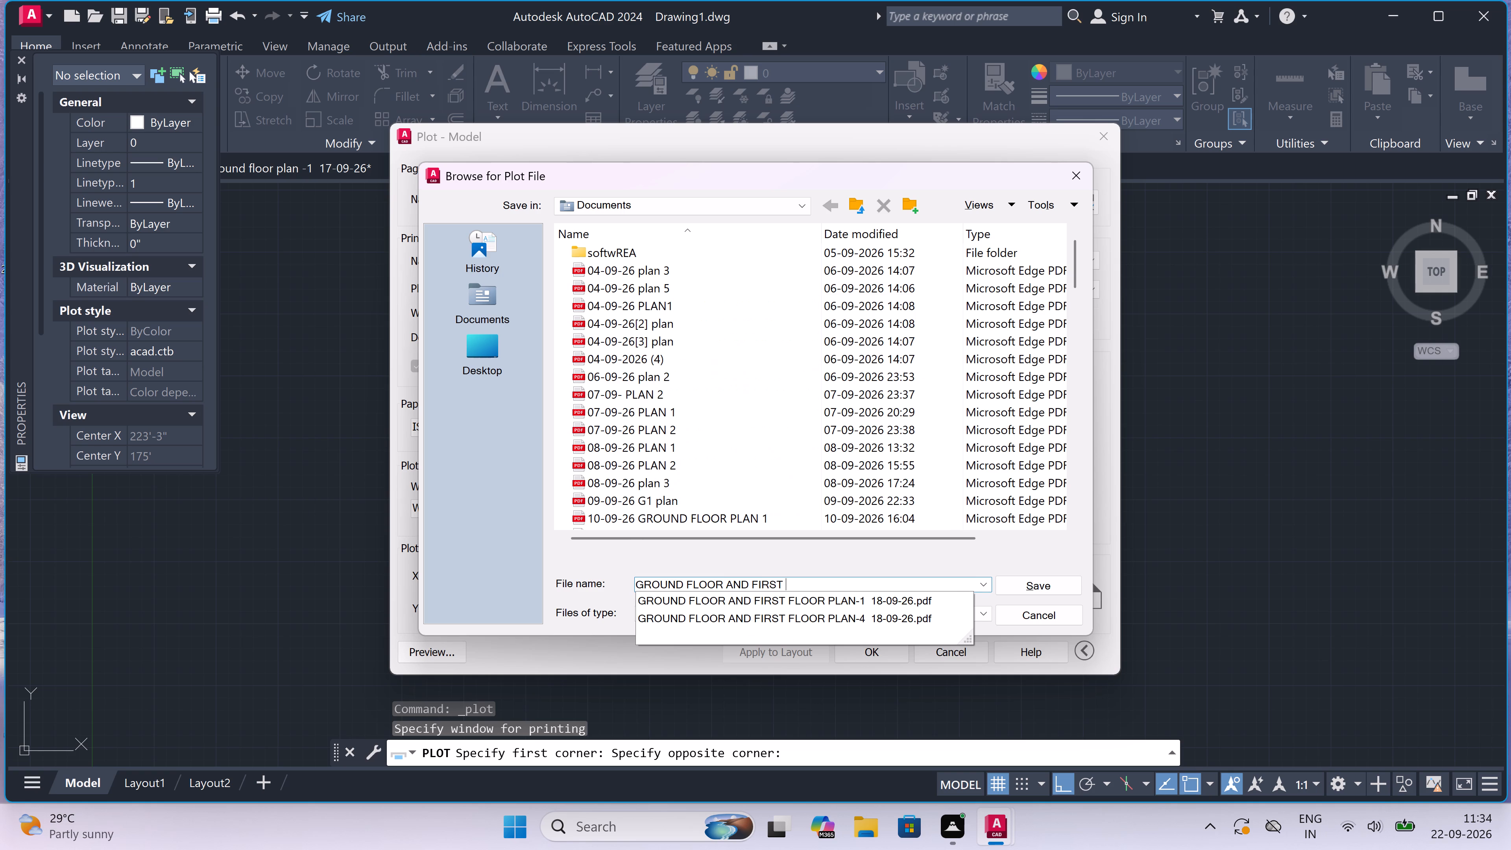
type("FLOOR PLAN 12 2")
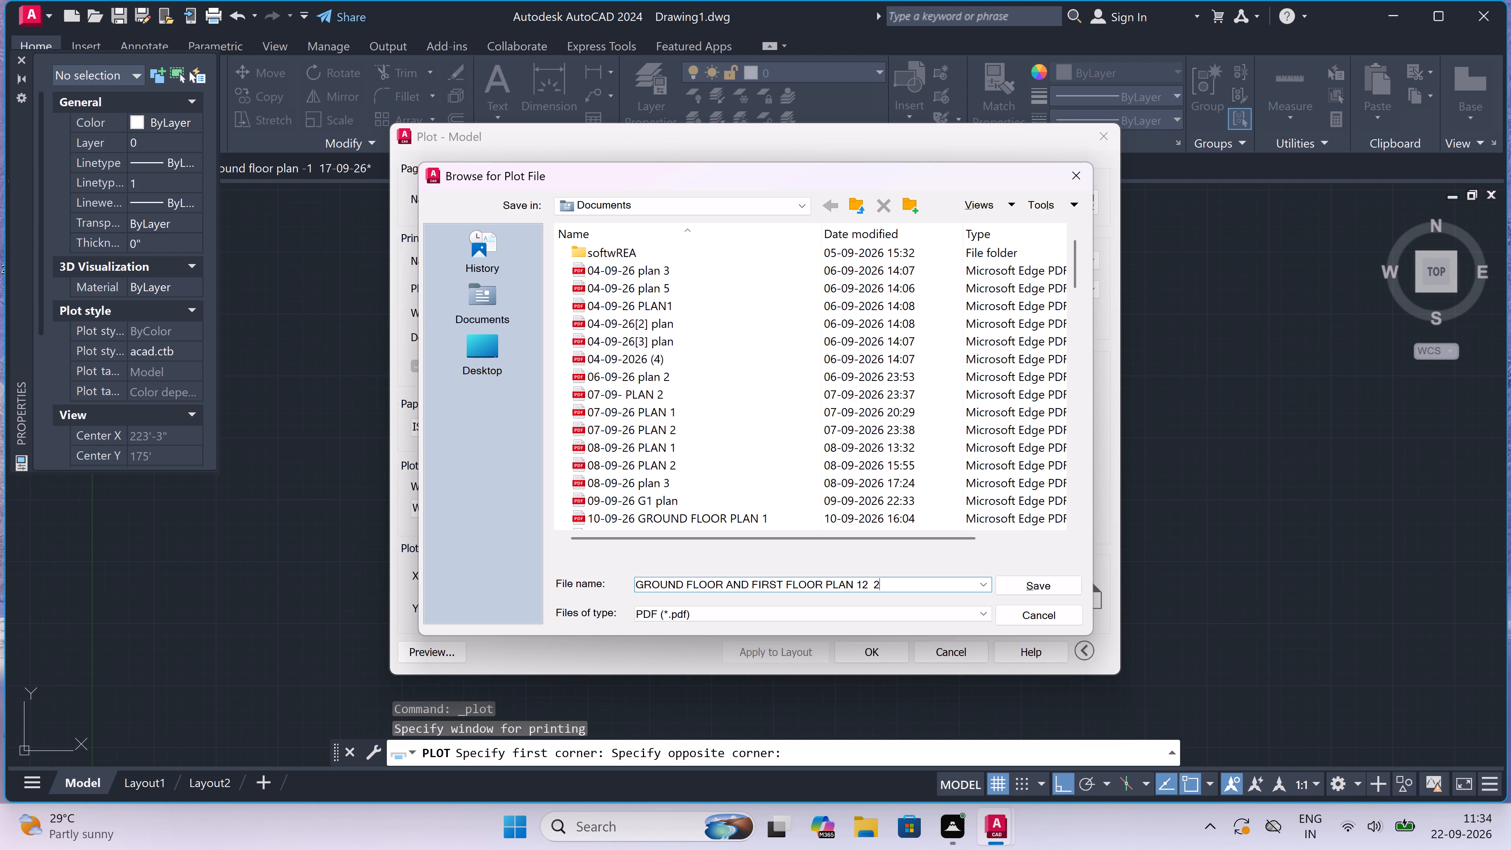
key("2")
type("-09-26")
left_click(1064, 579)
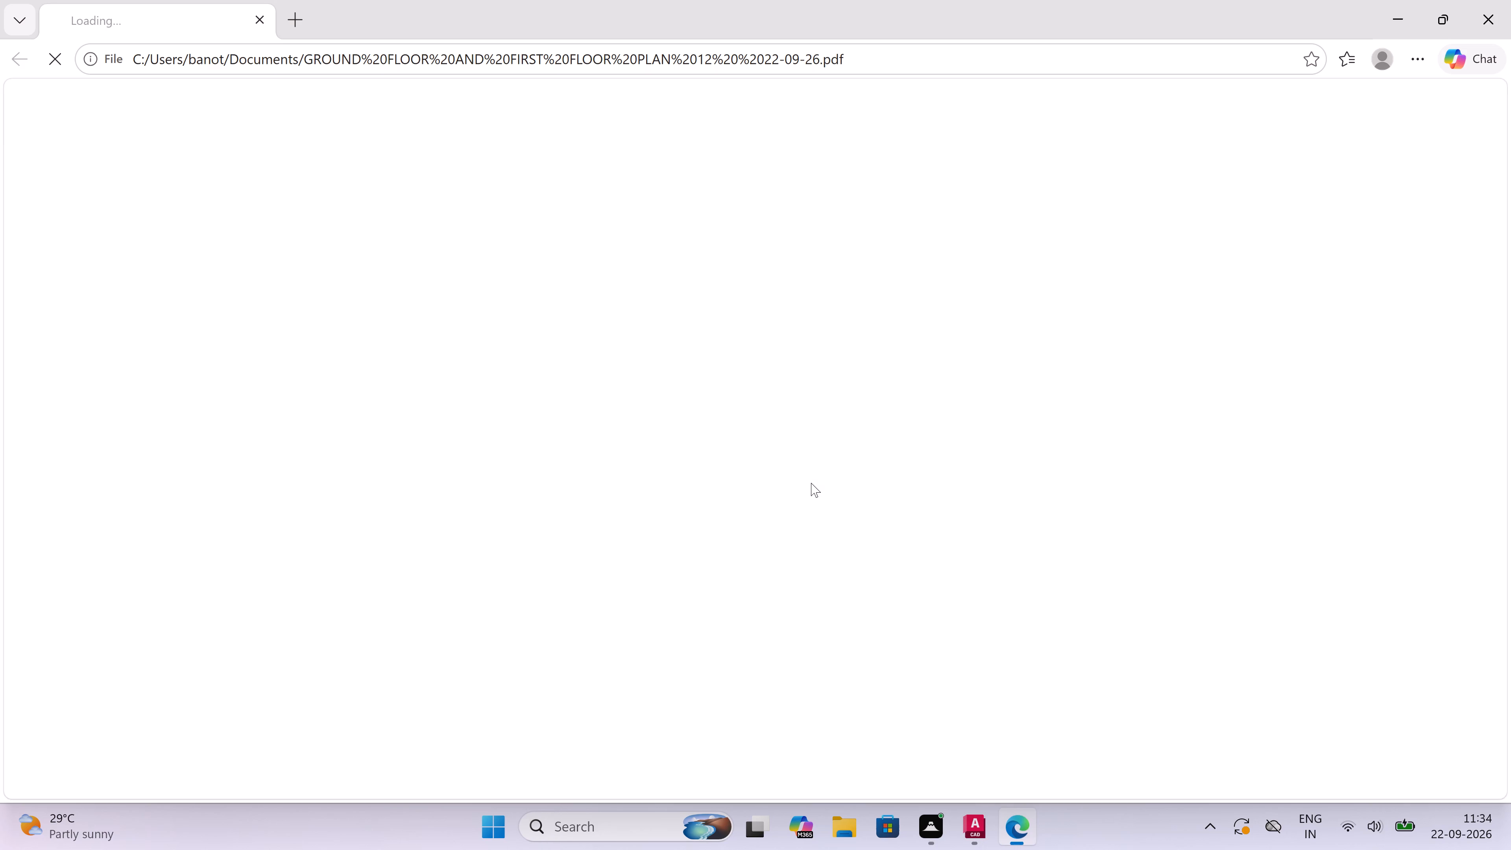
scroll(777, 467, "down", 2)
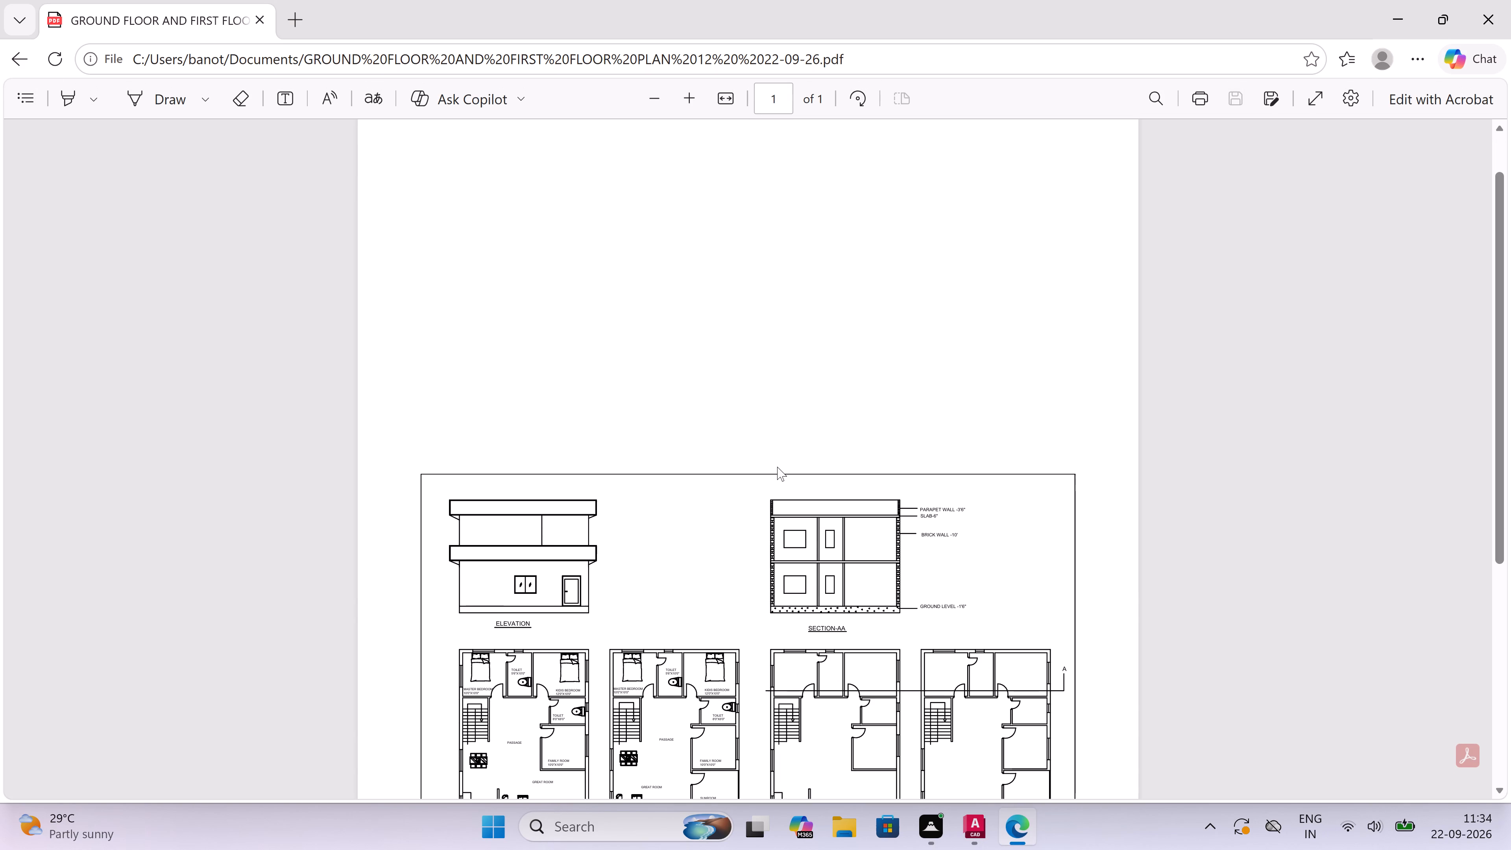
left_click(1498, 22)
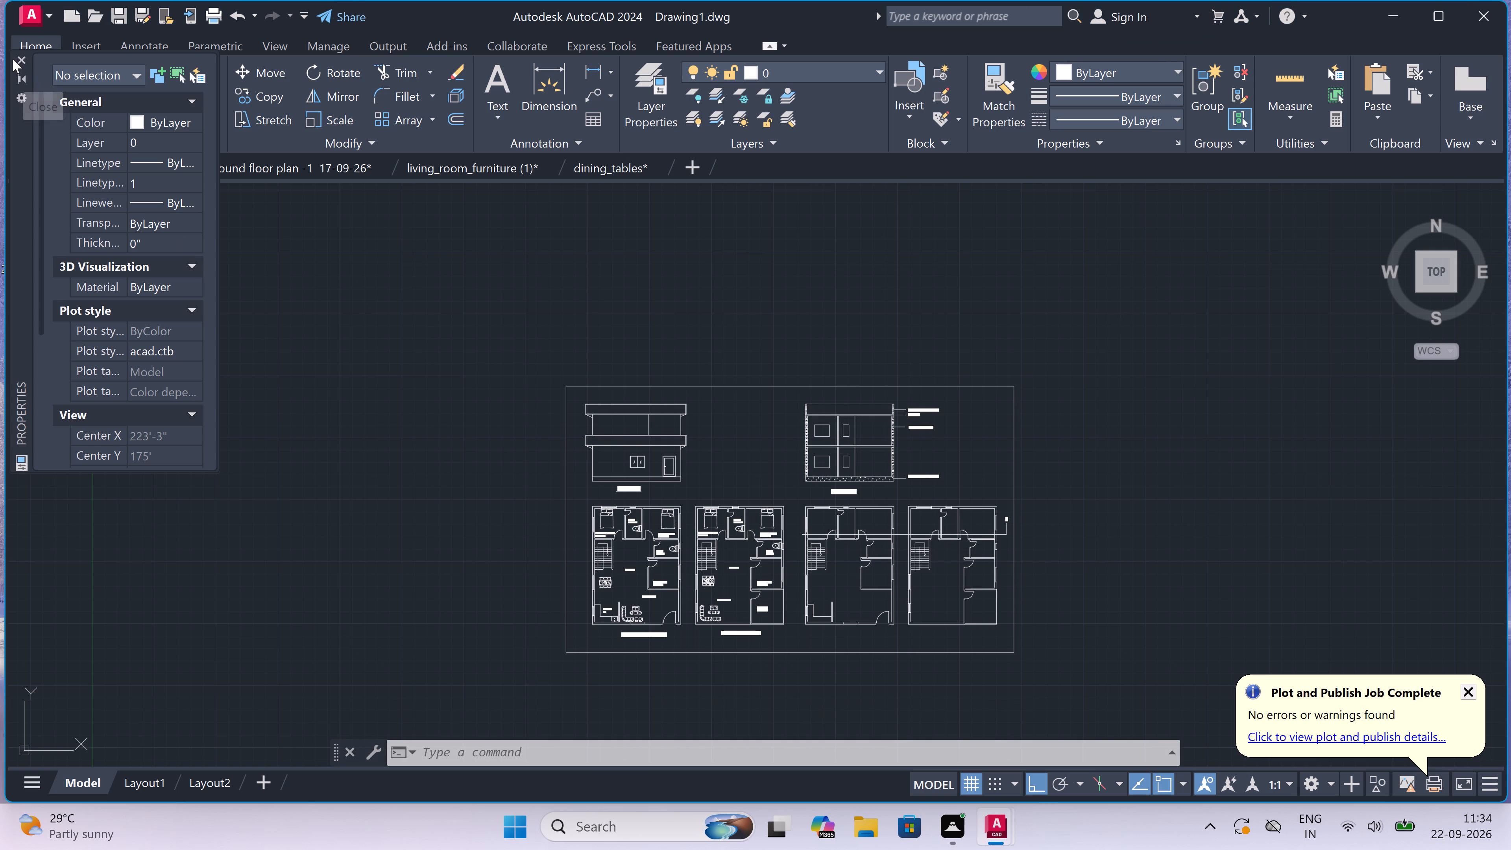
Close the Properties palette.
left_click(17, 57)
Save the drawing in Downloads as "GROUND FLOOR AND FIRST FLOOR PLAN -2 22-09-26" in AutoCAD 2018 Drawing format.
left_click(25, 11)
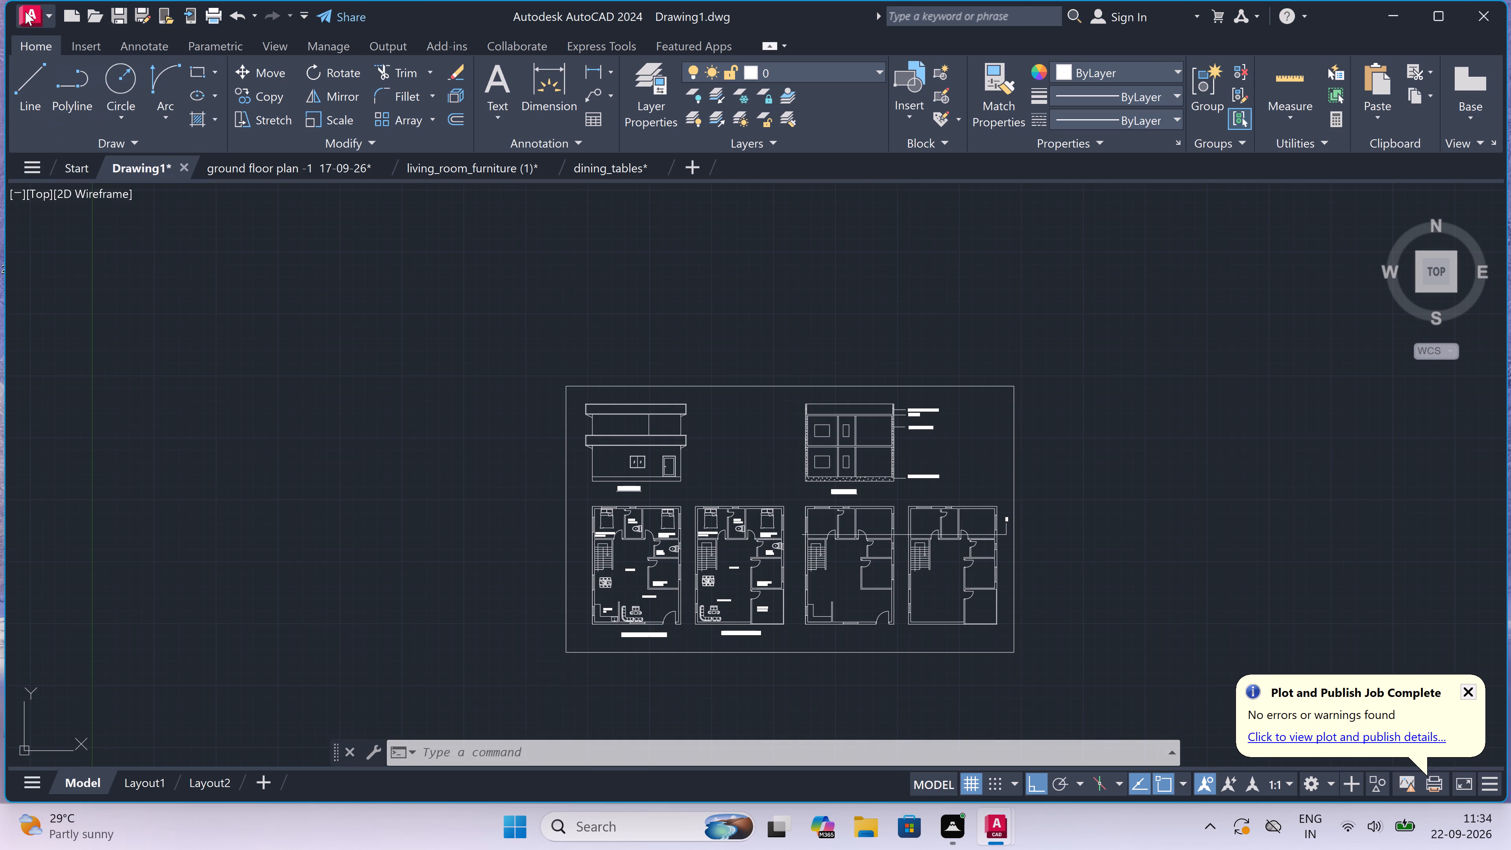
left_click(97, 261)
key("BackSpace")
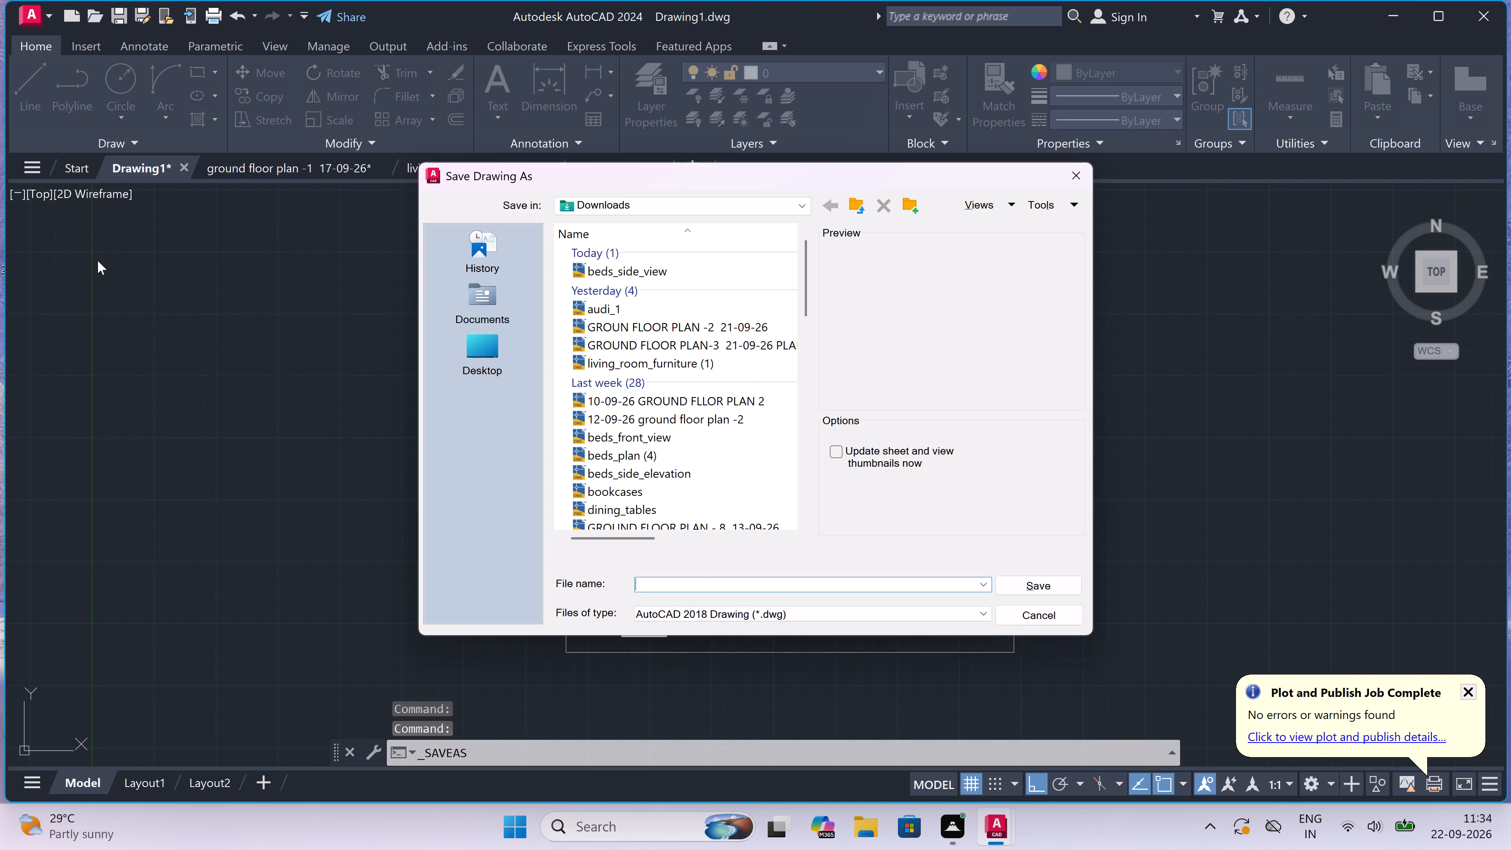
type("GROUND FLOOR")
key("space")
type("AND FIE")
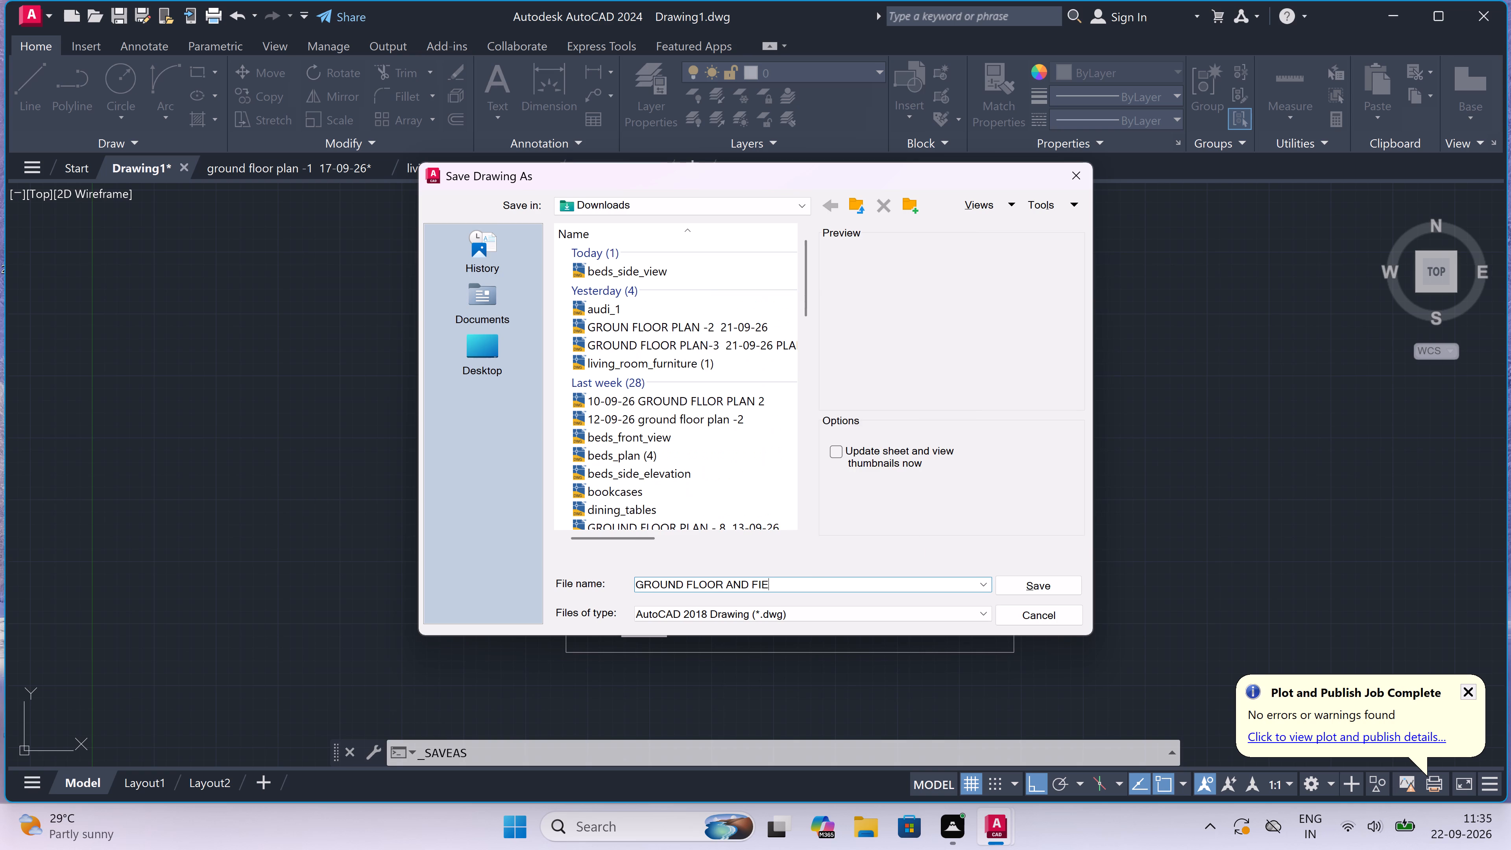
key("BackSpace")
type("RST FLOOR PLAM")
key("BackSpace")
type("N")
key("space")
type("-2")
key("space")
key("space")
type("22-09-26")
left_click(1058, 576)
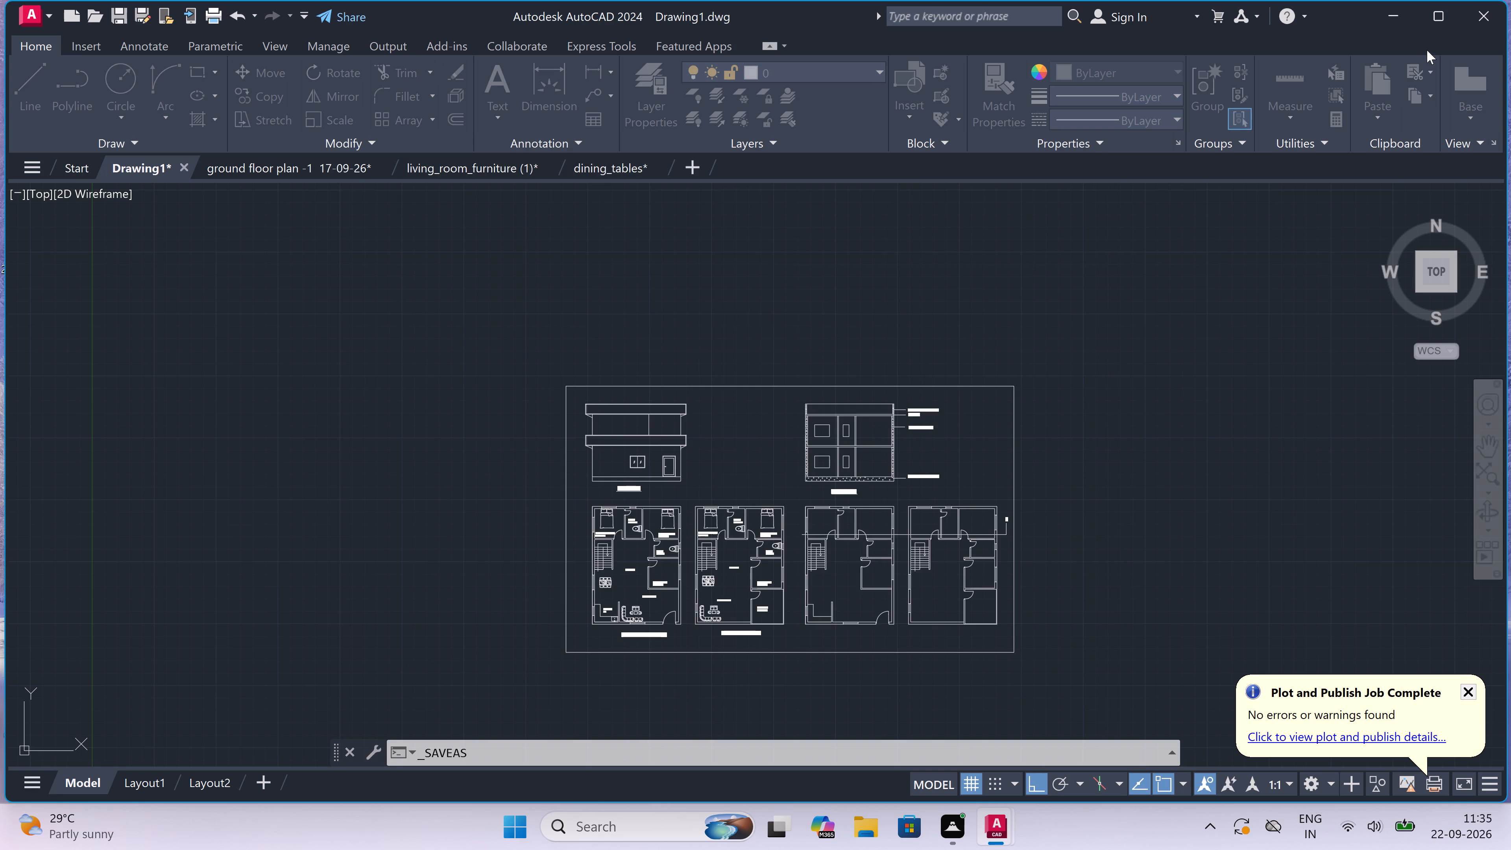
Quit AutoCAD, saving changes to the open ground floor plan -1 17-09-26 and living_room_furniture (1) drawings.
left_click(1471, 11)
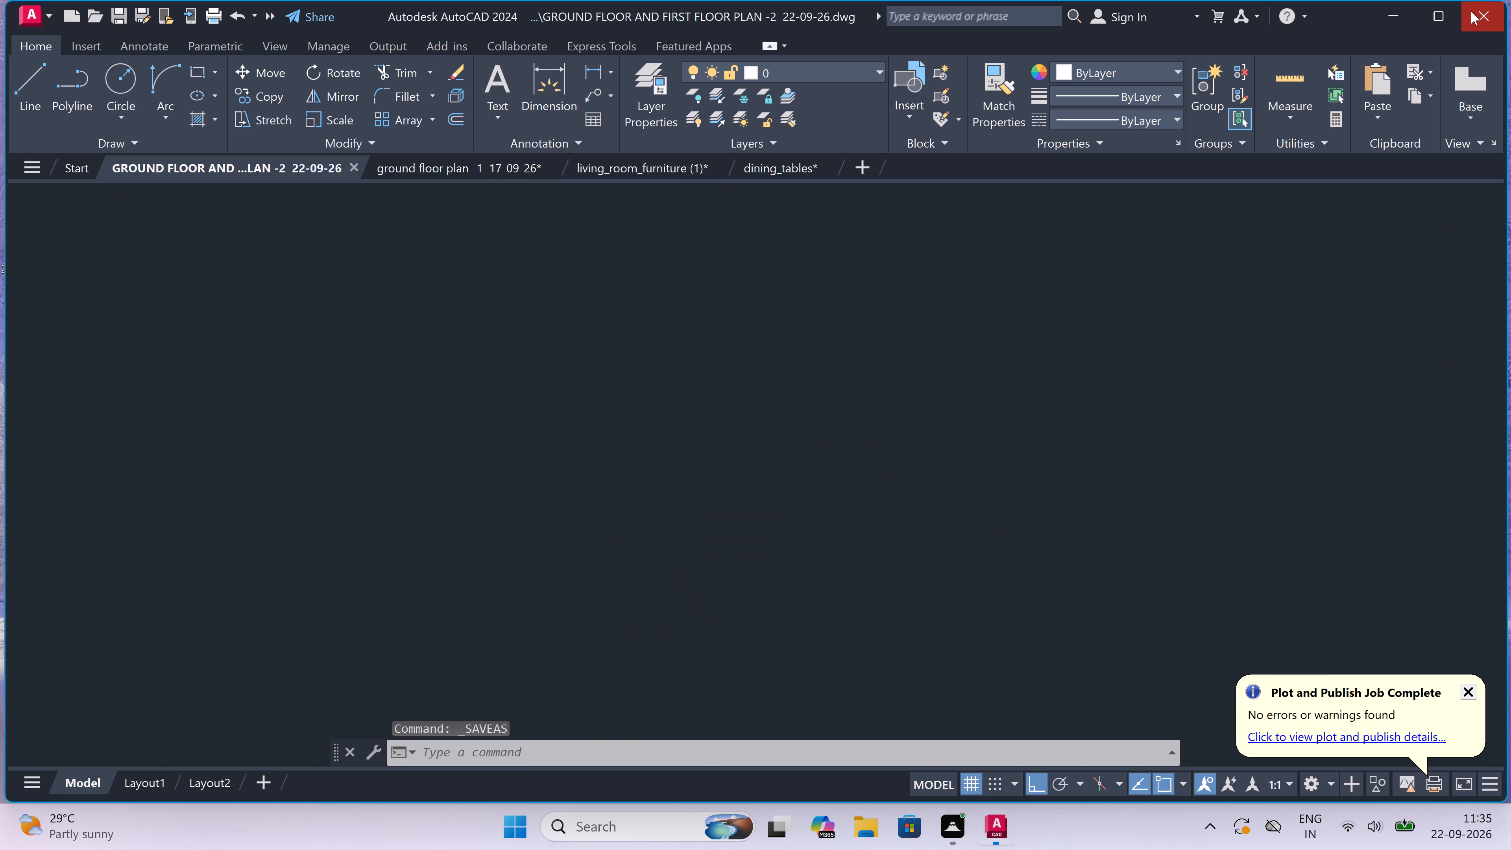
left_click(718, 450)
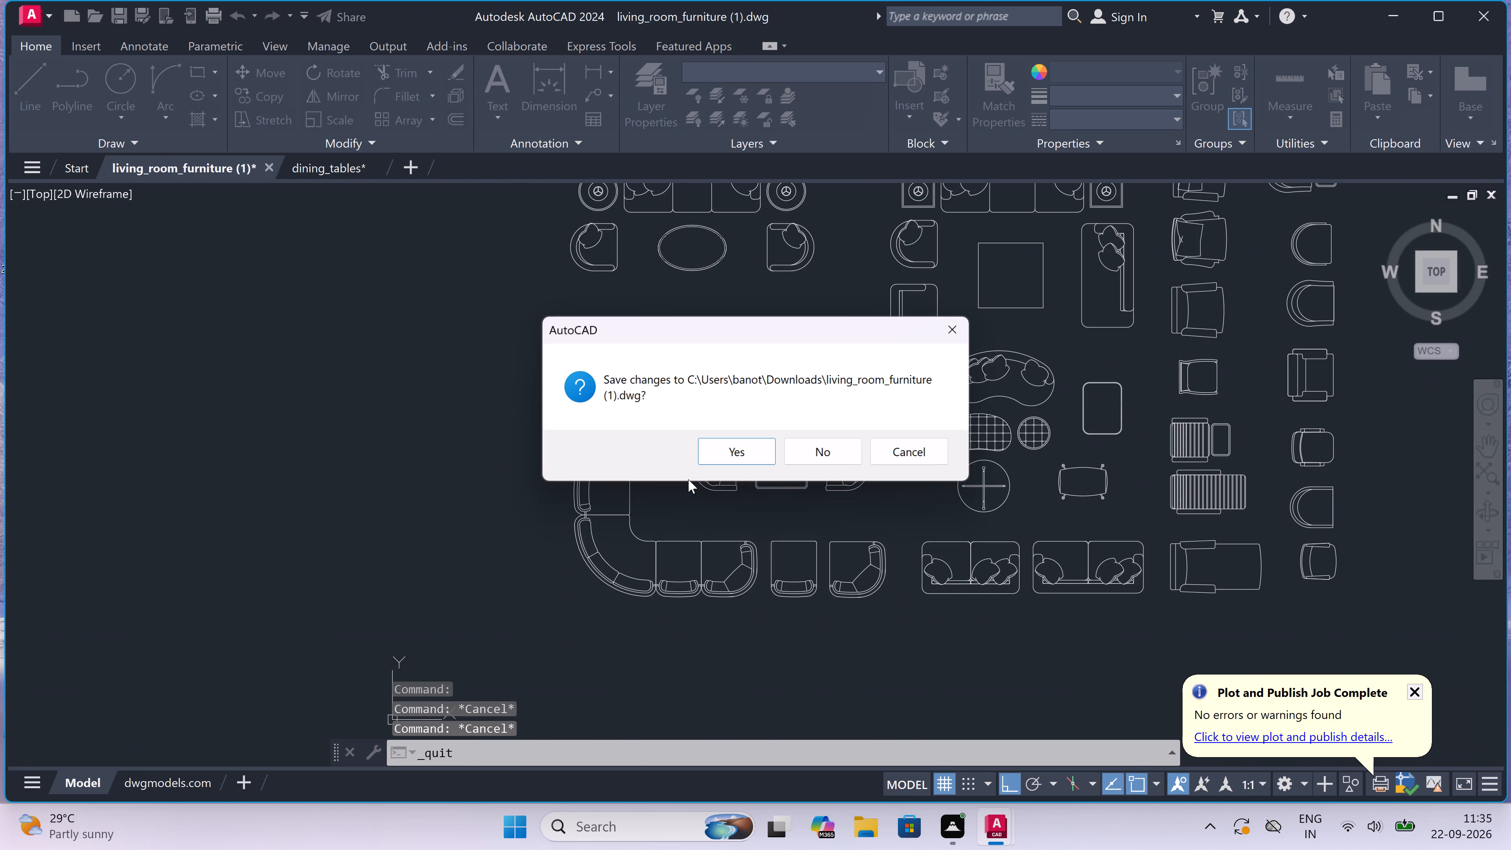
left_click(717, 456)
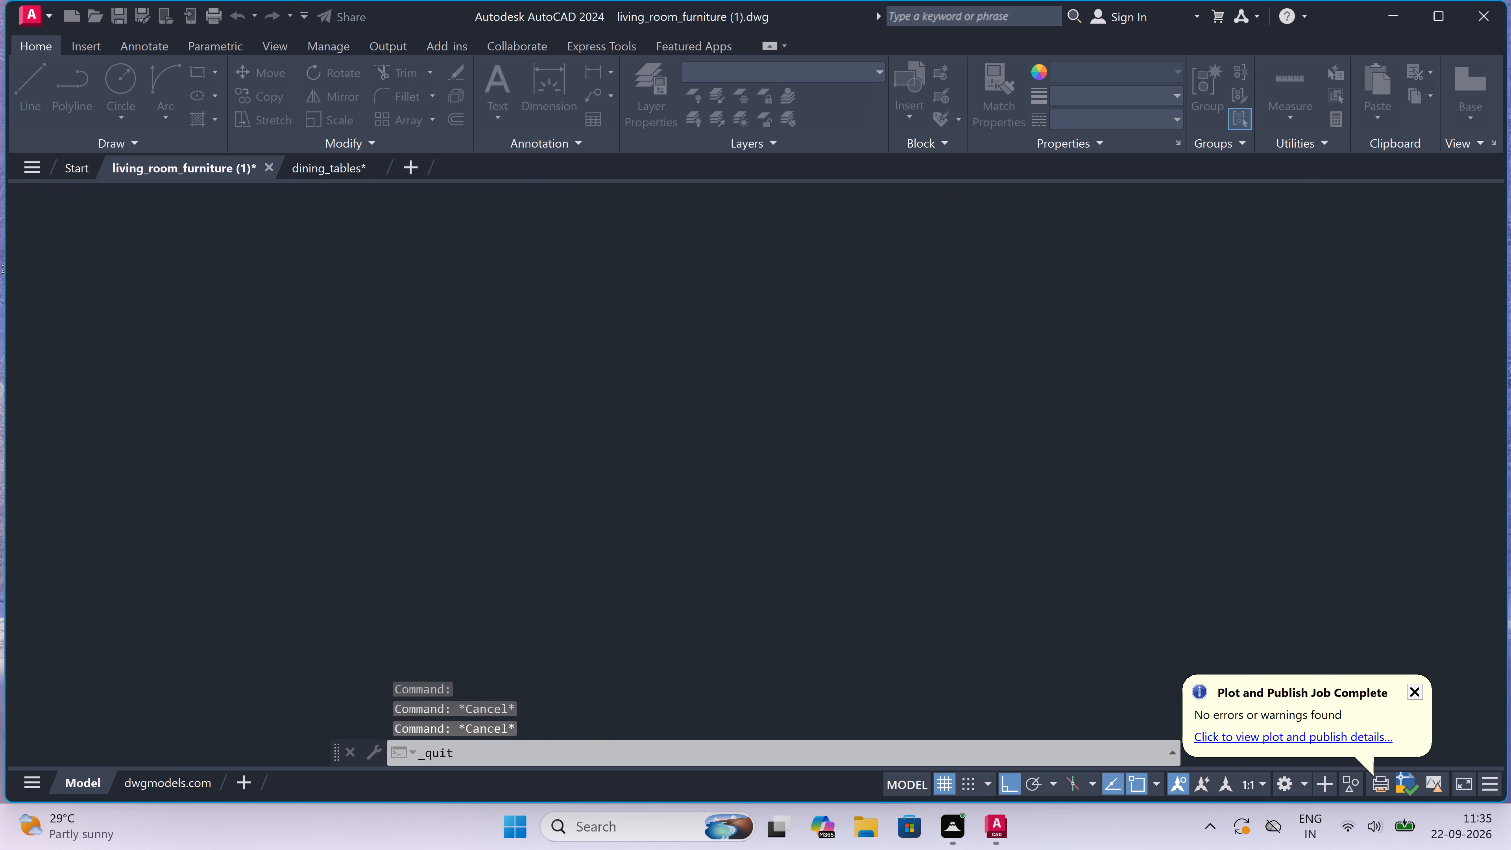
left_click(717, 456)
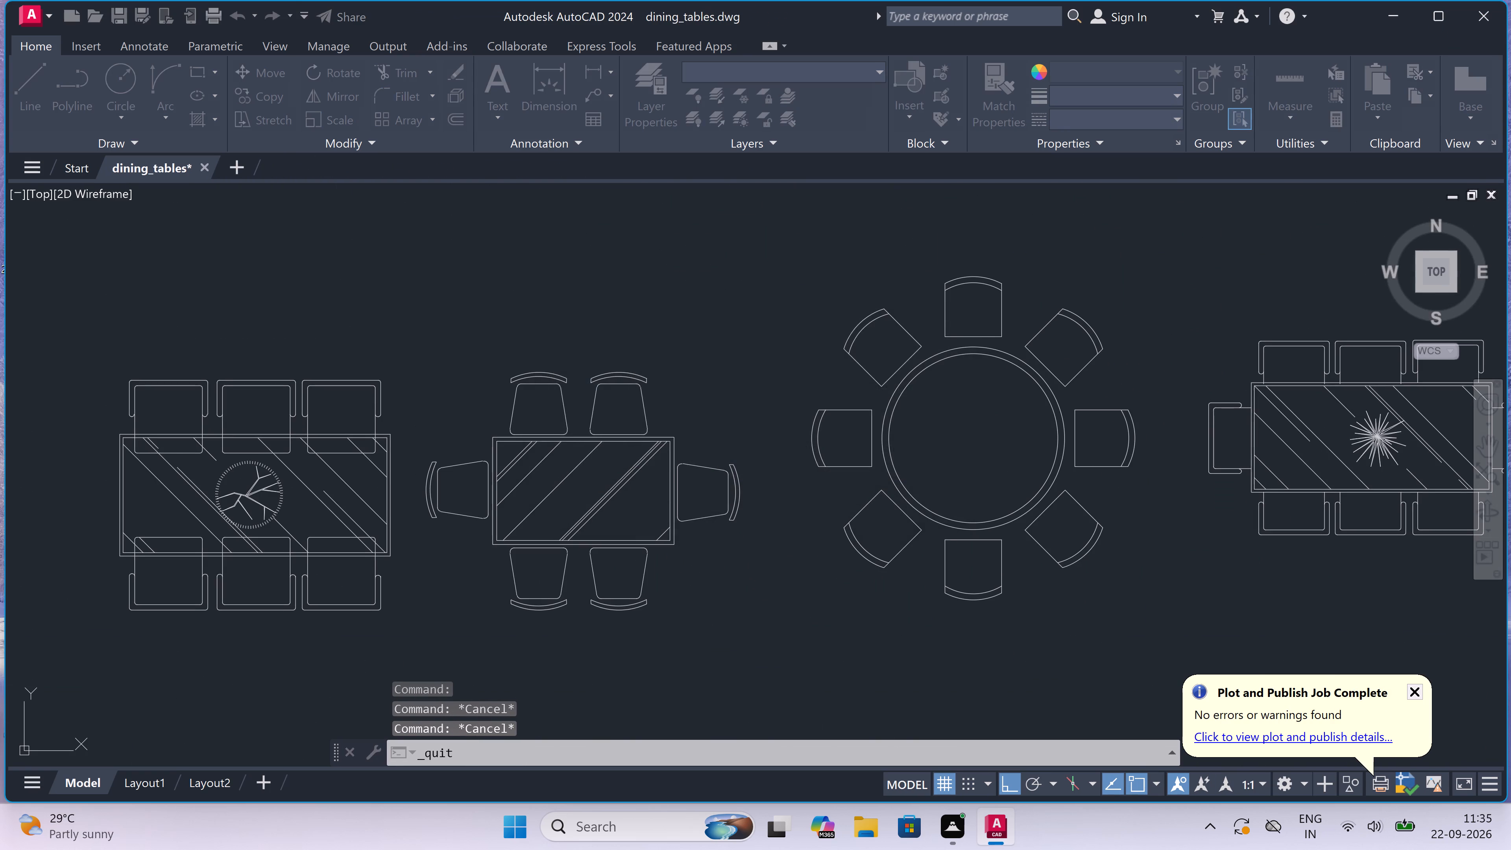